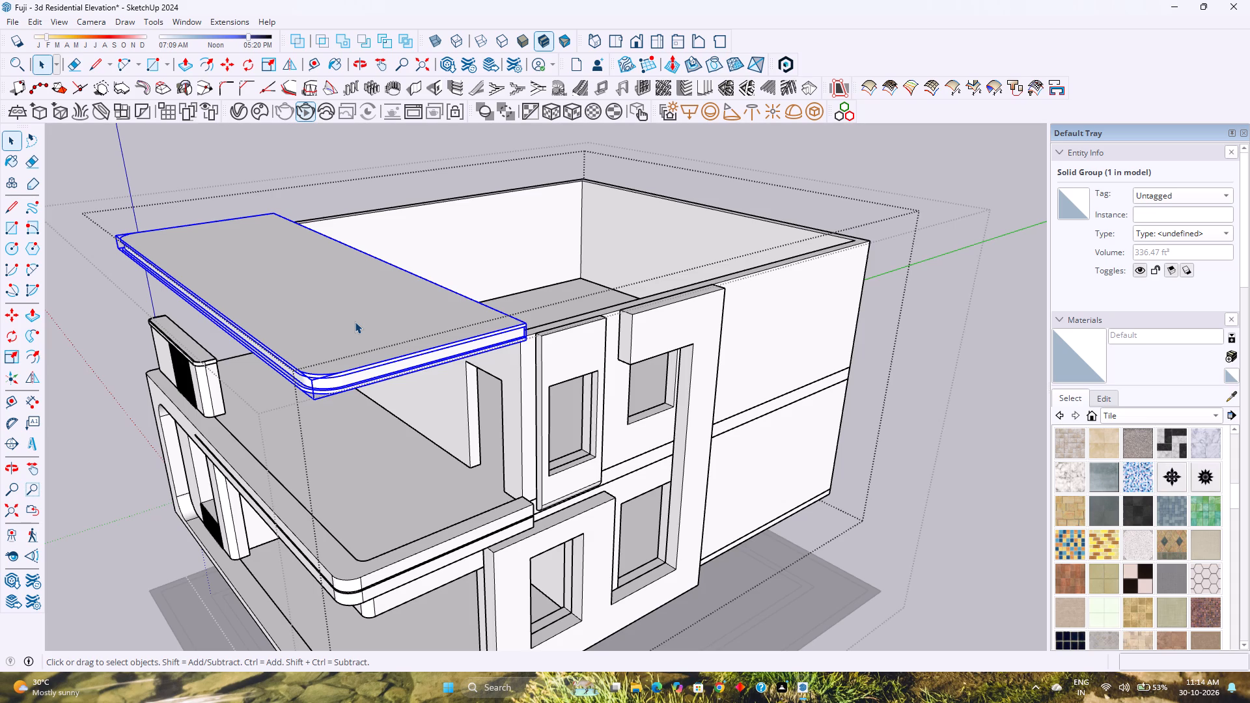
Open the front roof slab's group for editing.
double_click(355, 322)
scroll(355, 322, "up", 3)
scroll(390, 302, "down", 4)
middle_click_drag(403, 309, 402, 311)
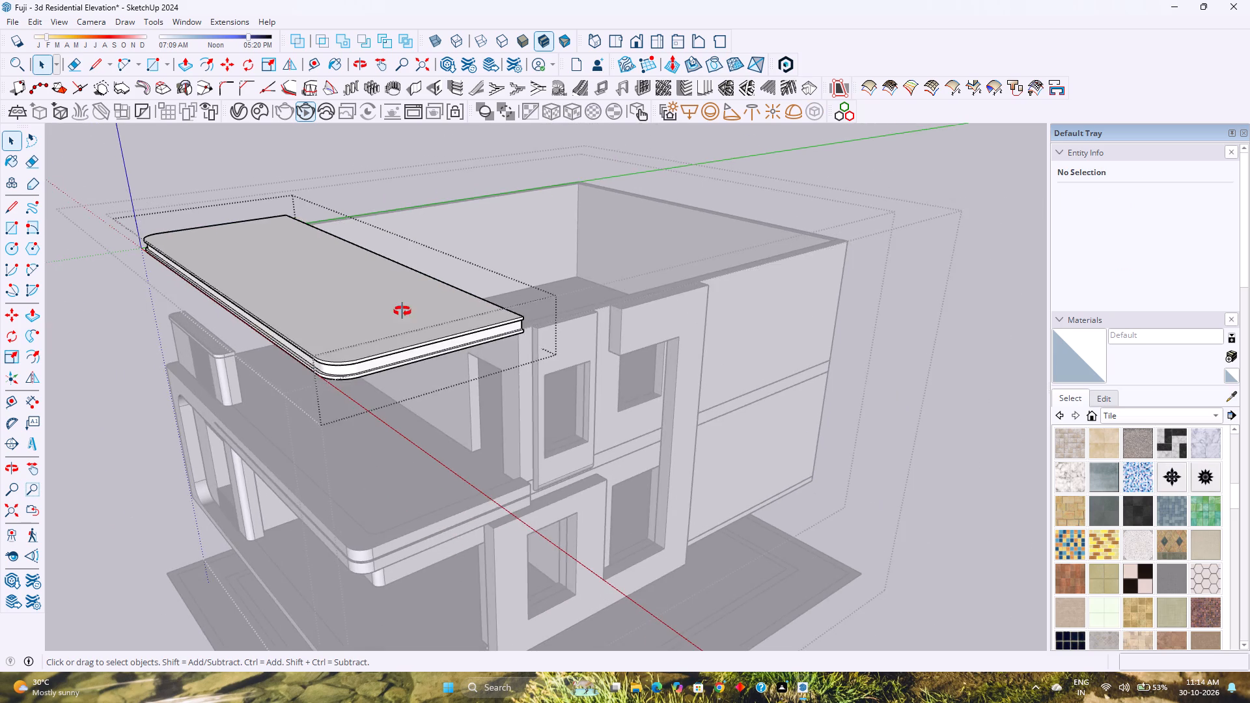
middle_click_drag(402, 311, 378, 368)
scroll(360, 366, "down", 3)
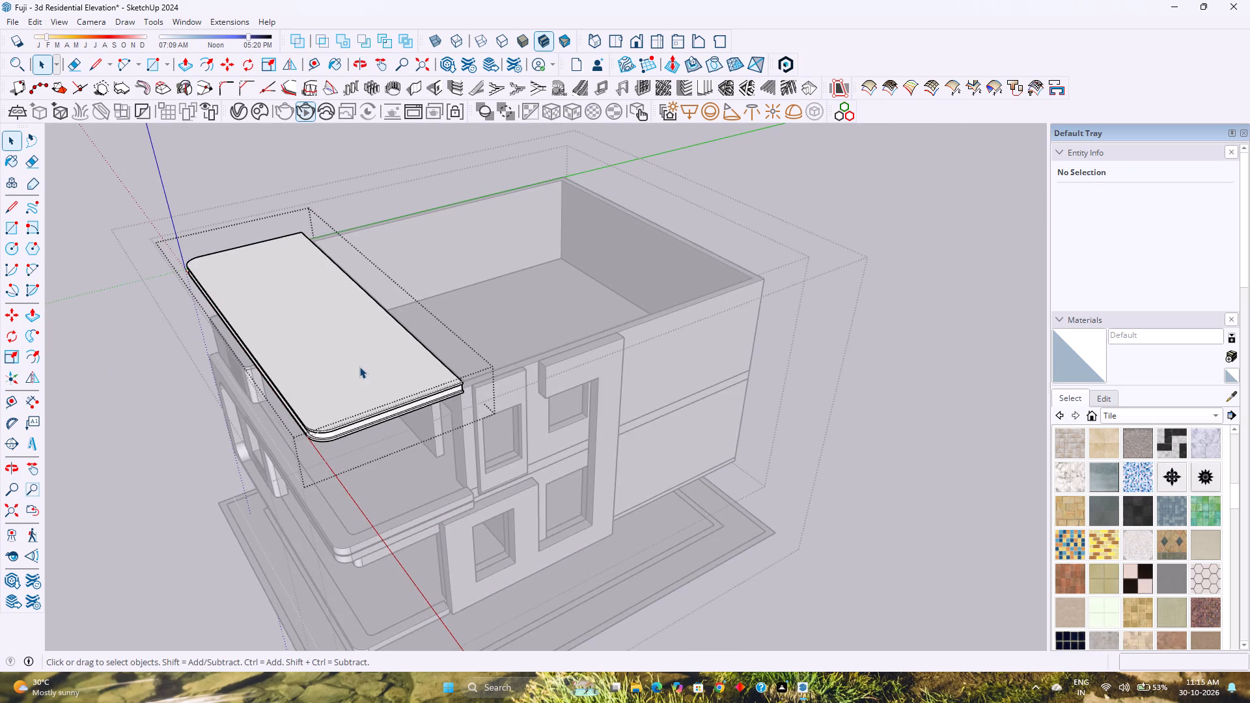
scroll(286, 365, "up", 4)
middle_click_drag(286, 365, 214, 436)
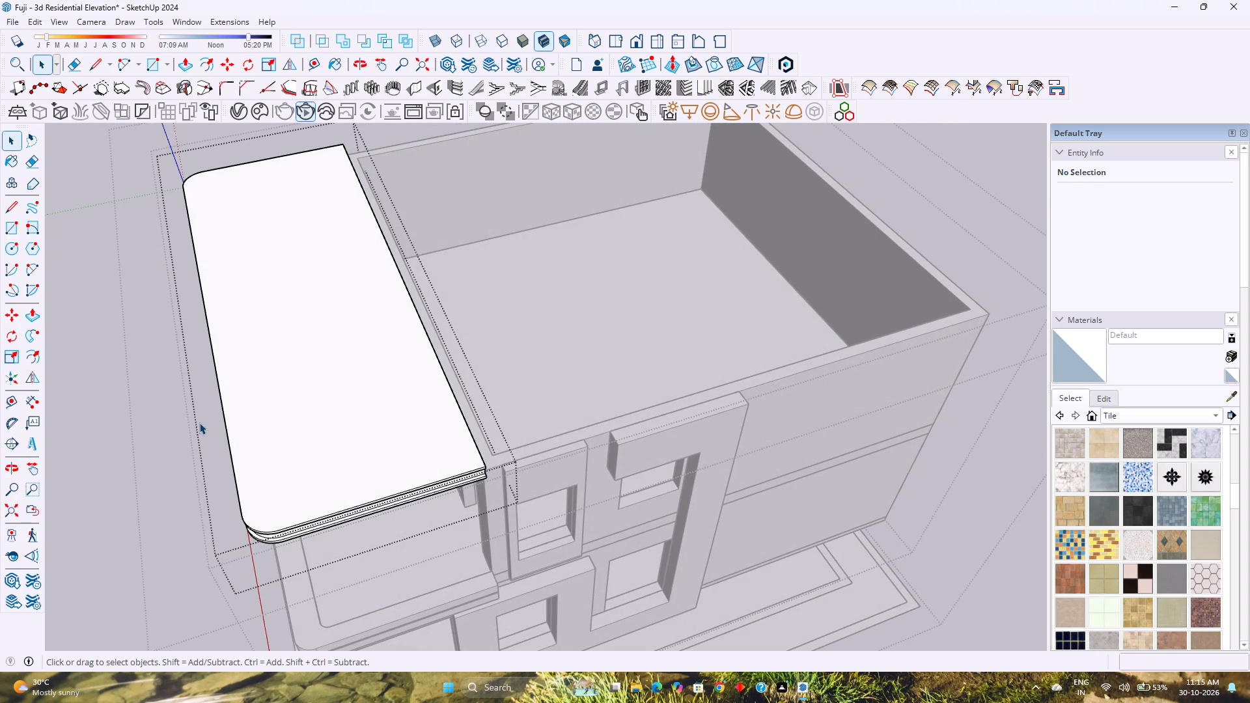
scroll(232, 479, "up", 1)
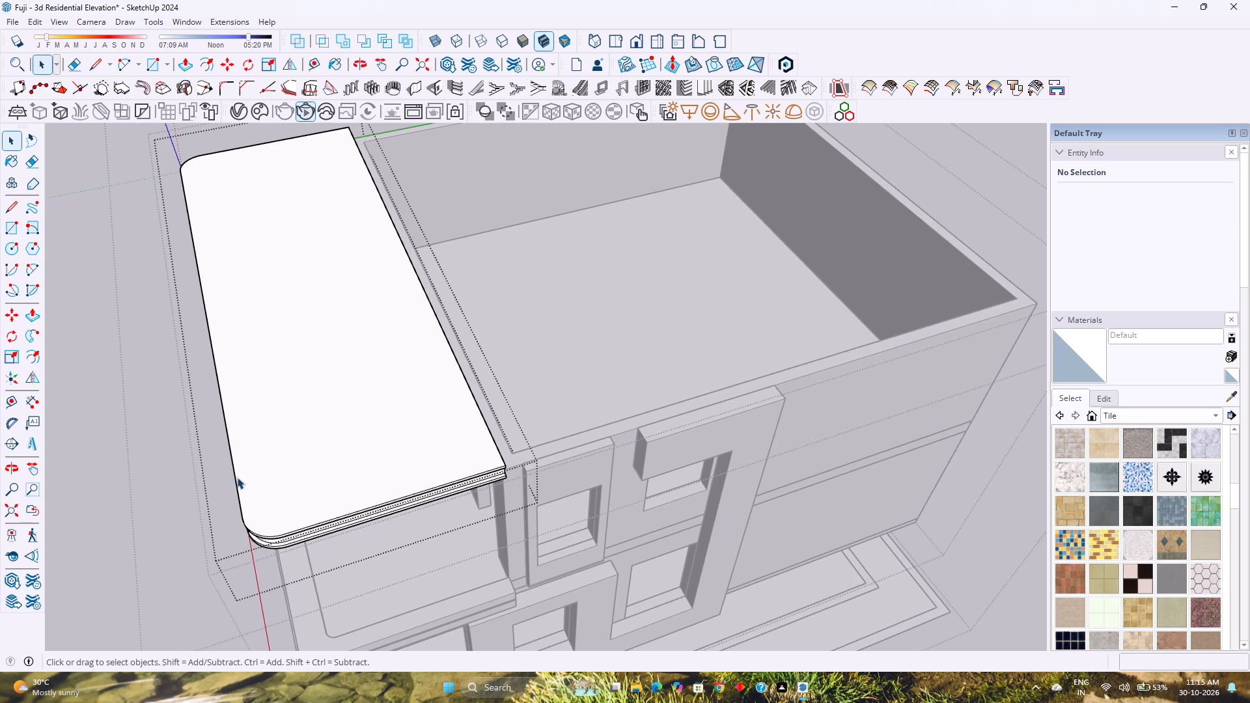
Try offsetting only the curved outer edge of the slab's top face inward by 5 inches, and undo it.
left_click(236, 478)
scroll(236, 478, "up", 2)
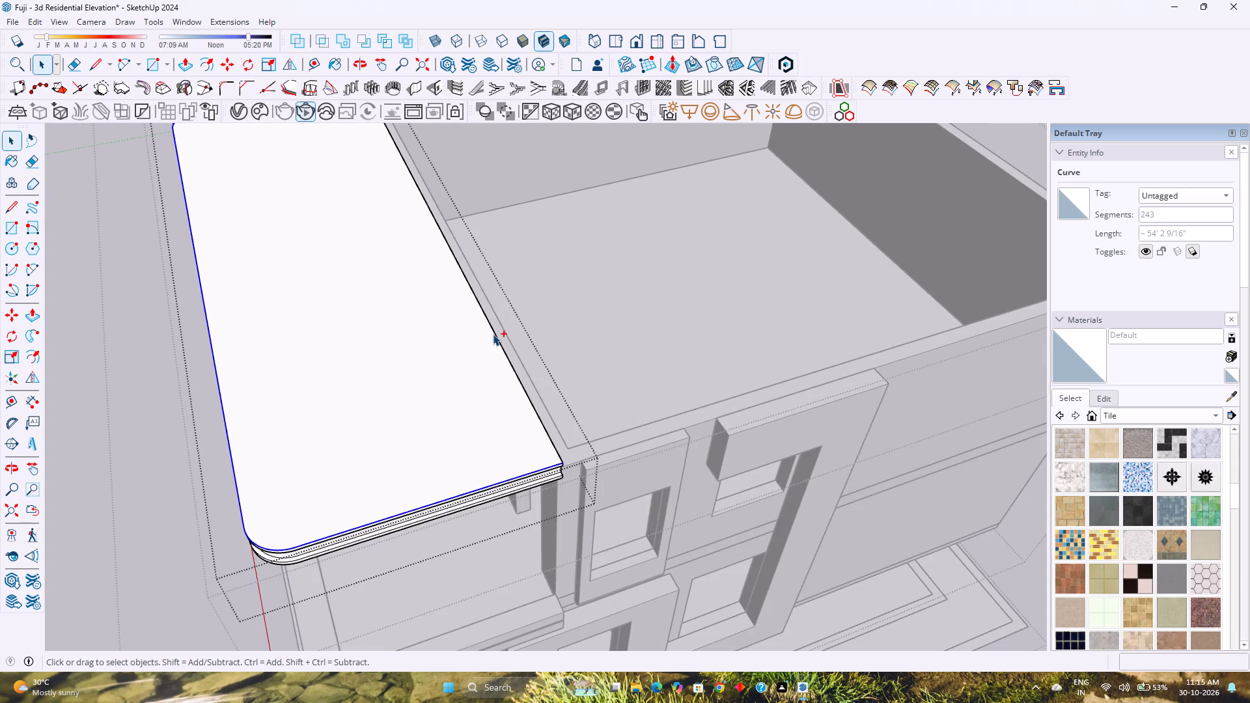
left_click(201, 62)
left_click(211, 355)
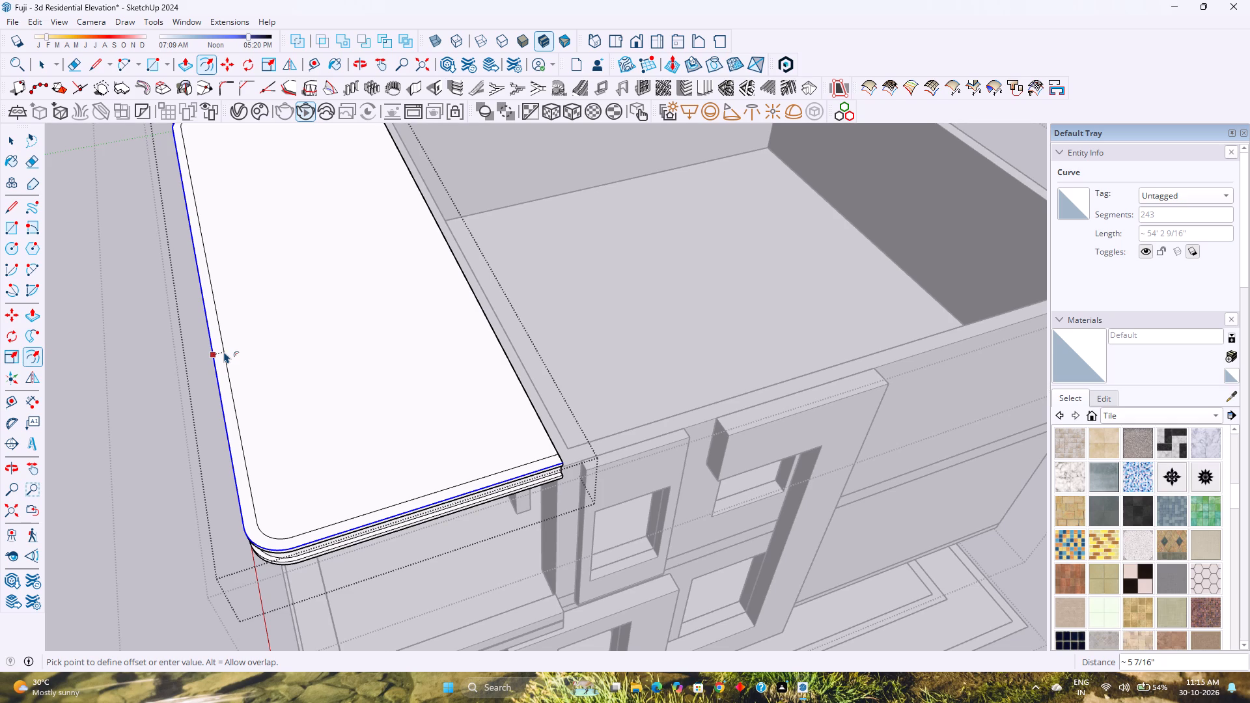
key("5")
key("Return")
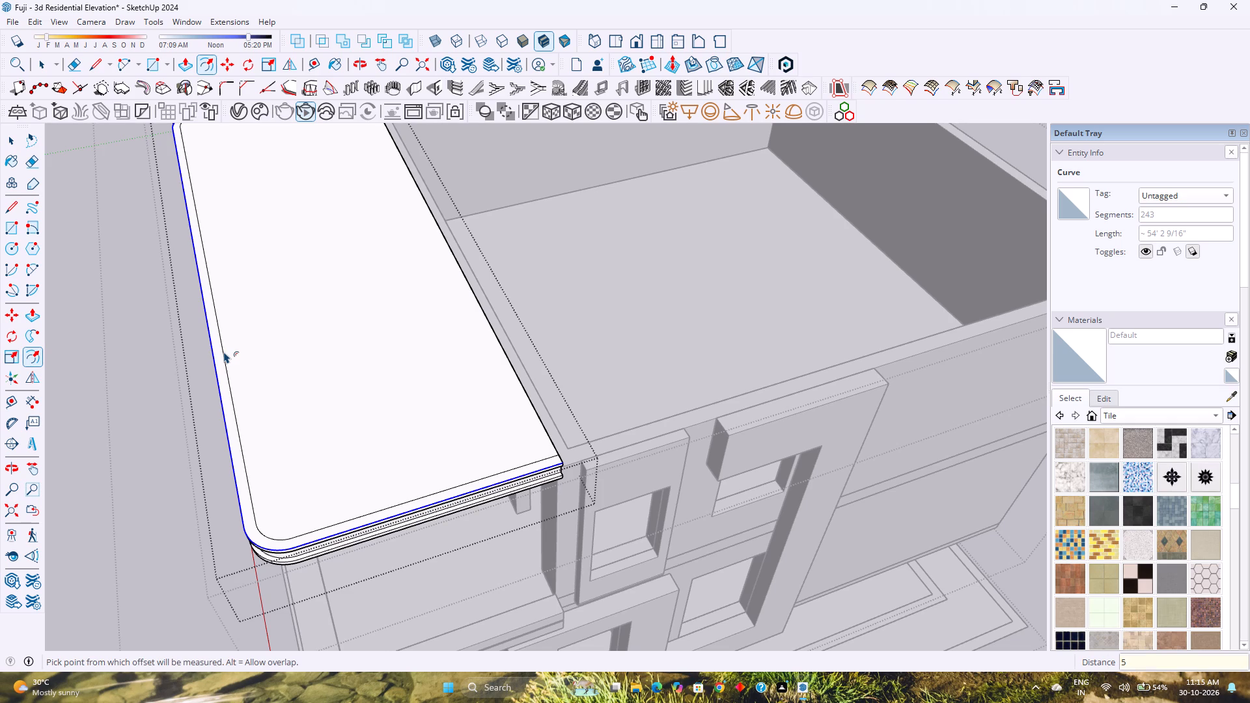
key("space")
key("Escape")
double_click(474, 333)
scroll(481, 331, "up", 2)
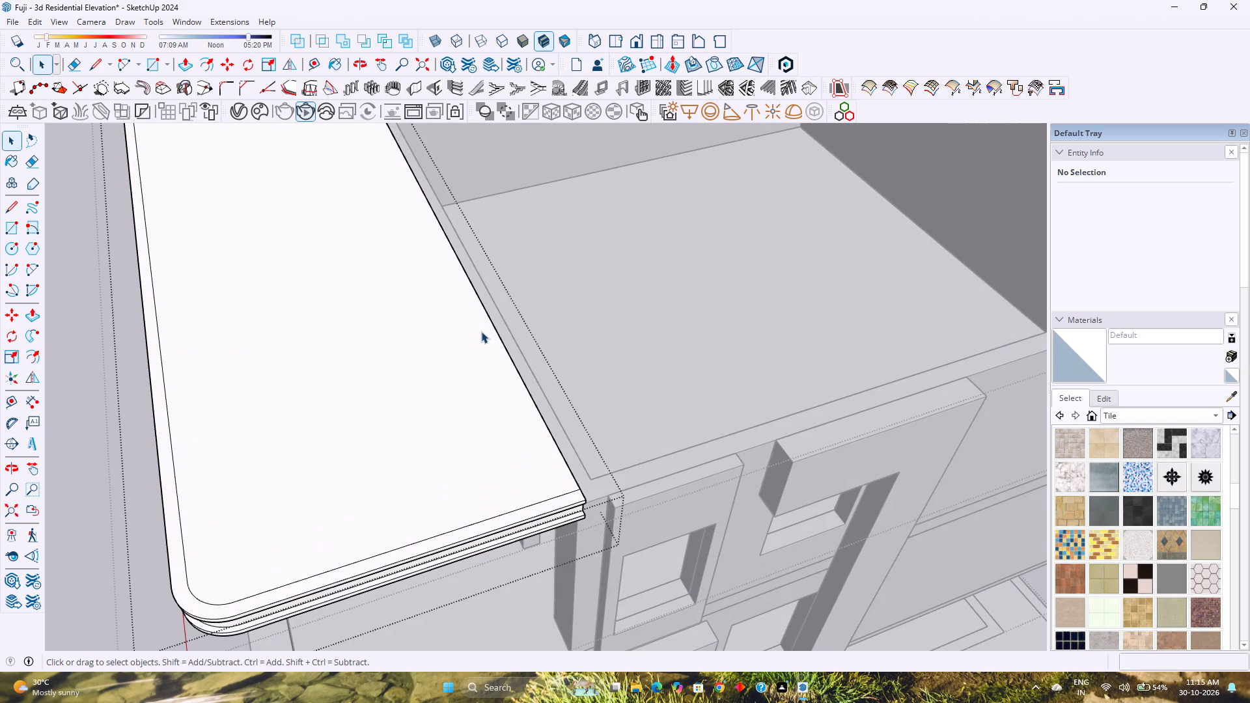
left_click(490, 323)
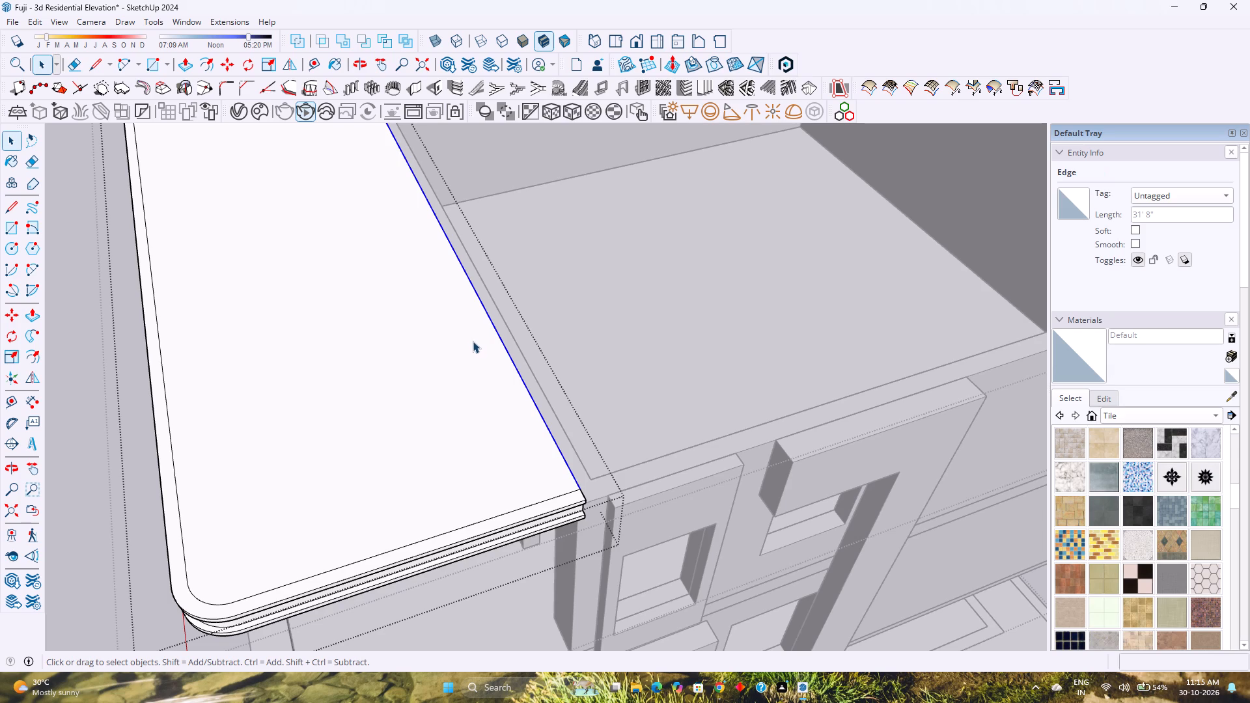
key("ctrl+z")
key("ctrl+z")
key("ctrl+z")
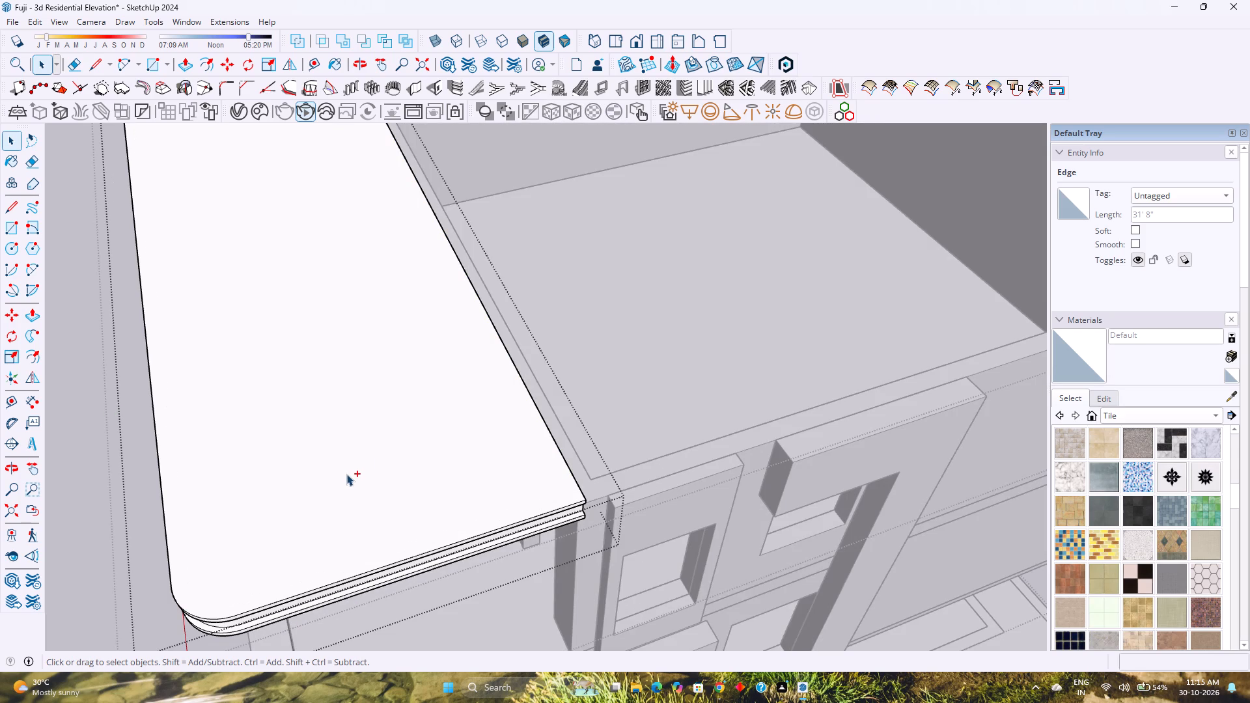
Offset the whole outline of the slab's top face inward by 5 inches.
left_click(216, 519)
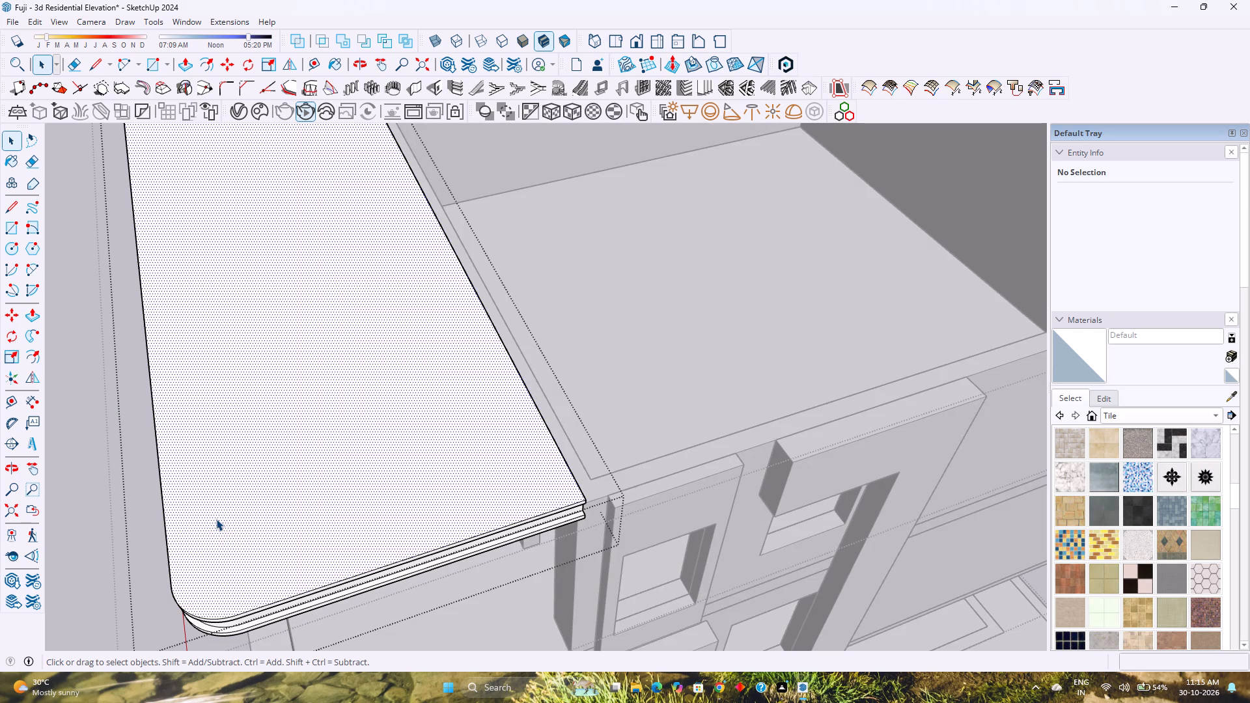
left_click(208, 61)
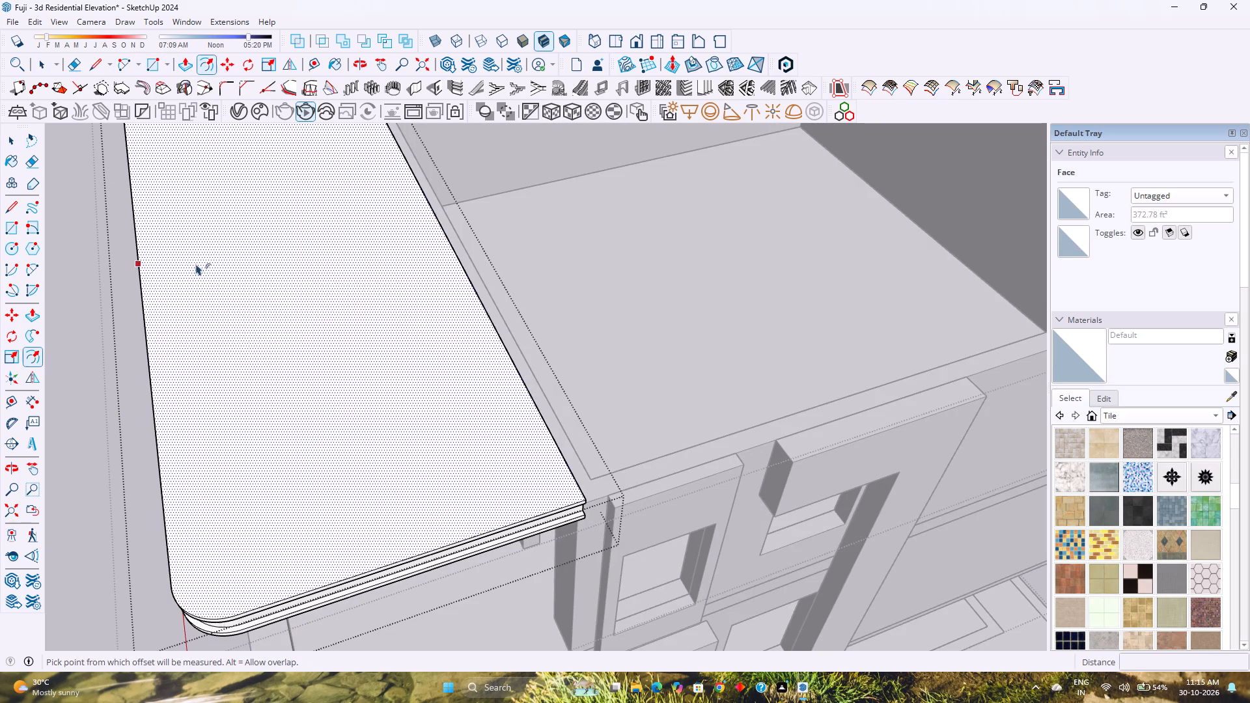
left_click(151, 325)
key("5")
key("Return")
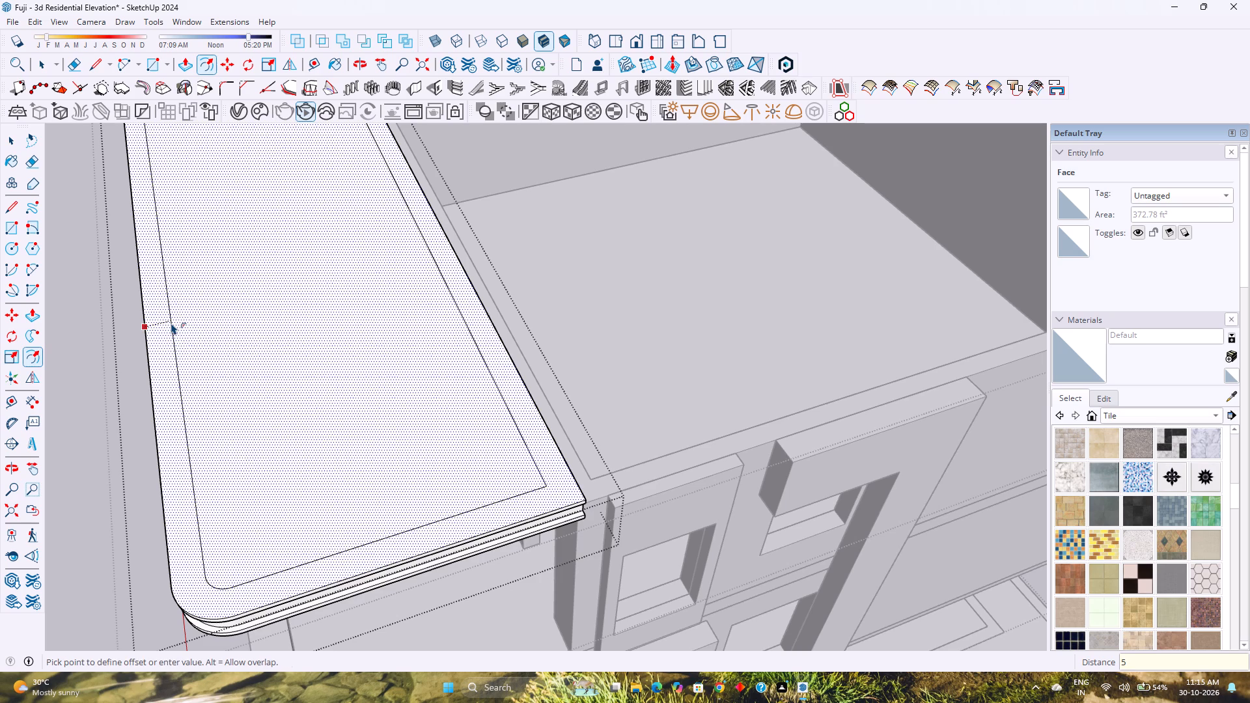
key("space")
key("Escape")
Push the slab's inner top face down 11 inches to the underside, cutting it through to leave a perimeter frame.
left_click(192, 340)
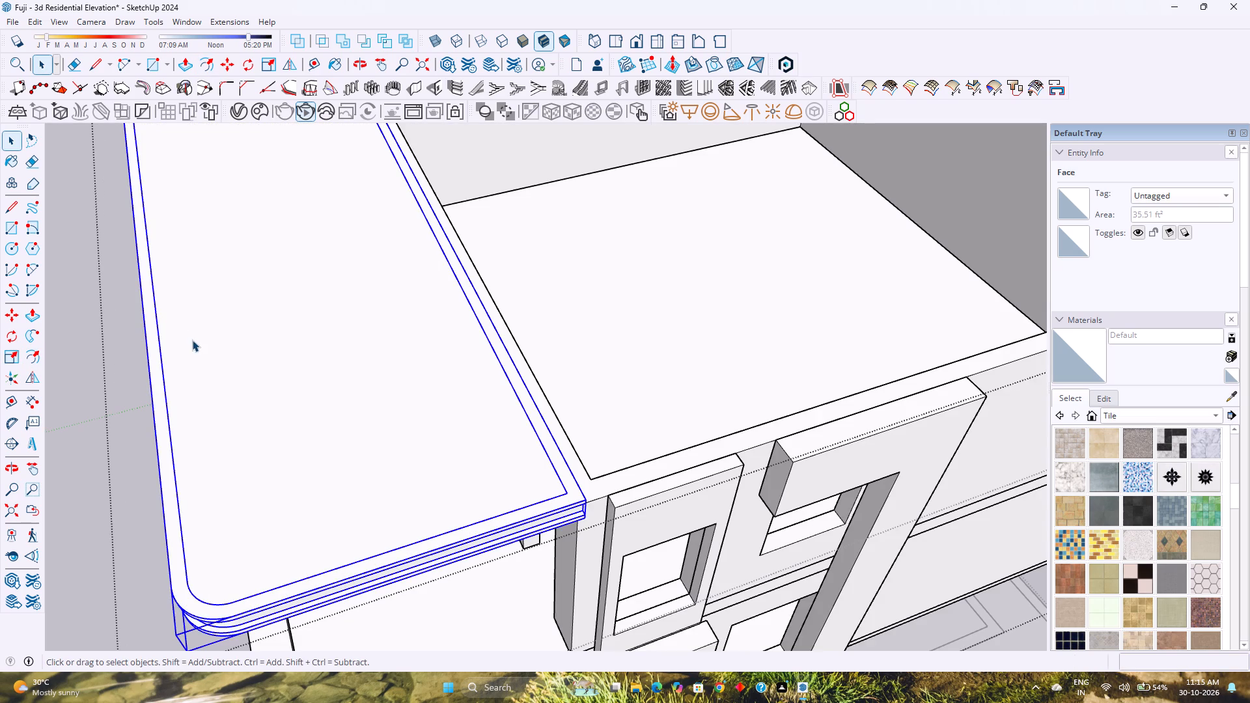
triple_click(240, 338)
double_click(240, 338)
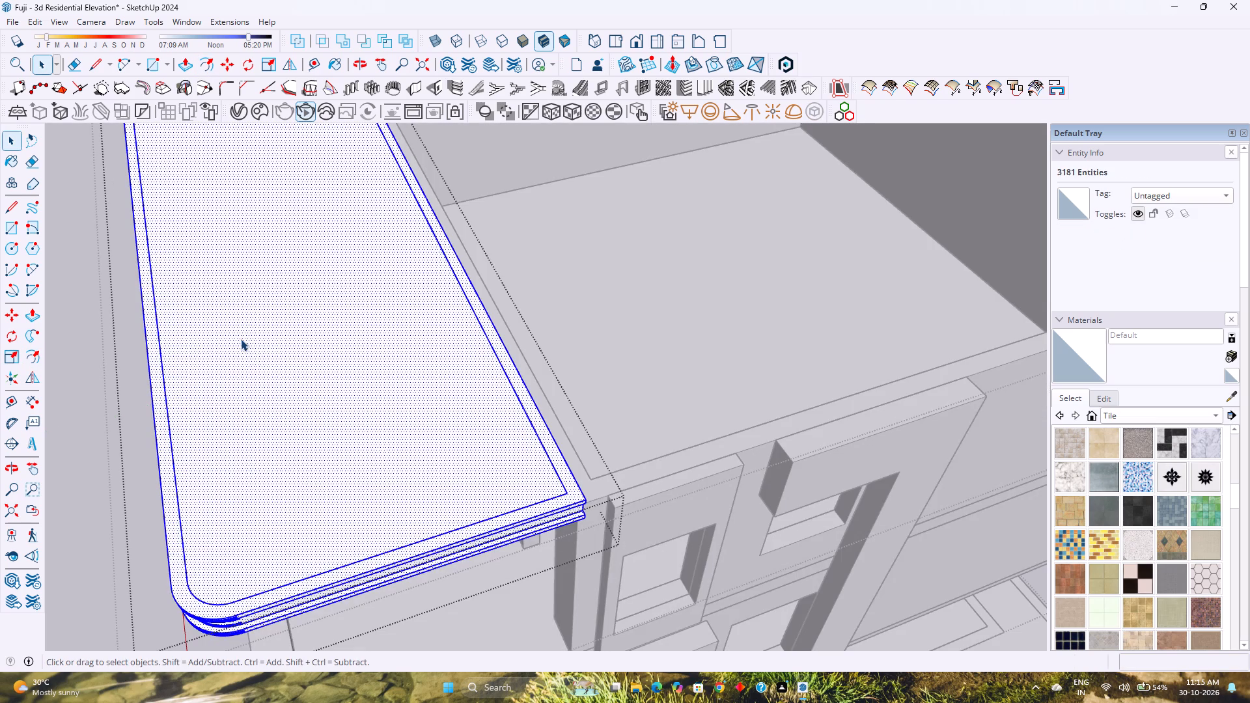
left_click(262, 377)
key("p")
left_click(262, 423)
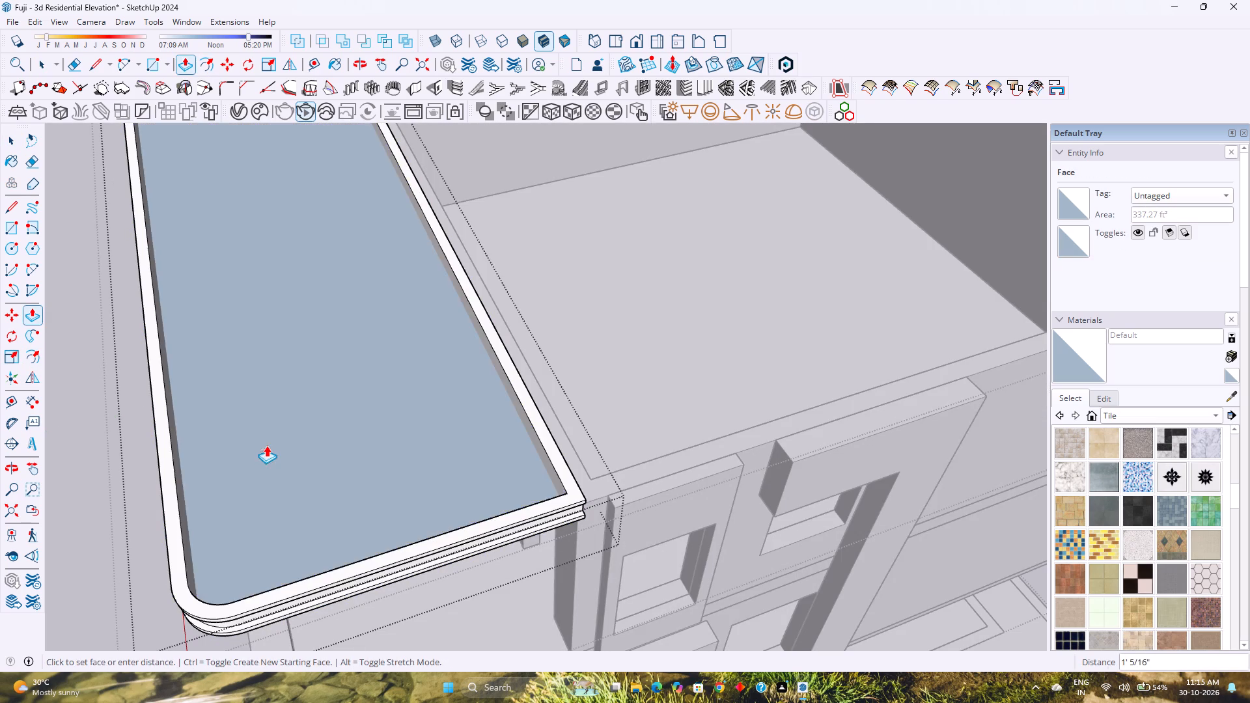
middle_click_drag(266, 445, 464, 214)
middle_click(464, 214)
middle_click_drag(324, 549, 430, 437)
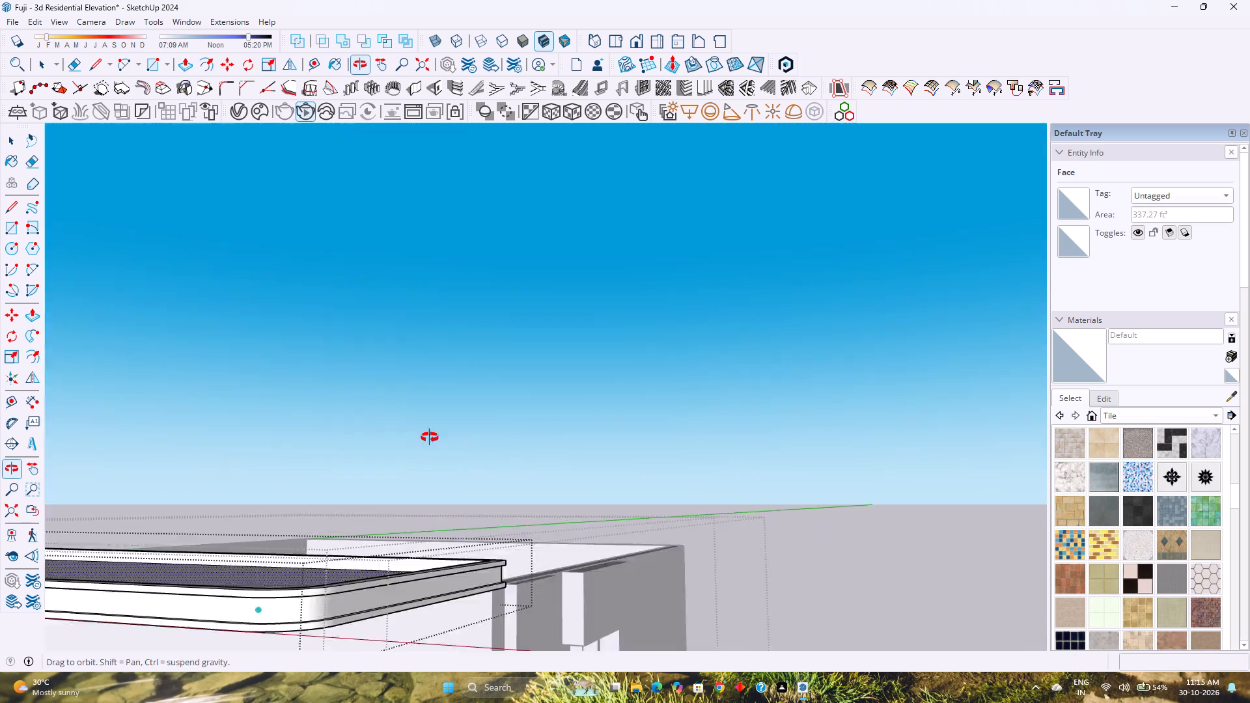
middle_click_drag(430, 437, 481, 390)
scroll(432, 434, "down", 2)
middle_click_drag(247, 545, 365, 412, "shift")
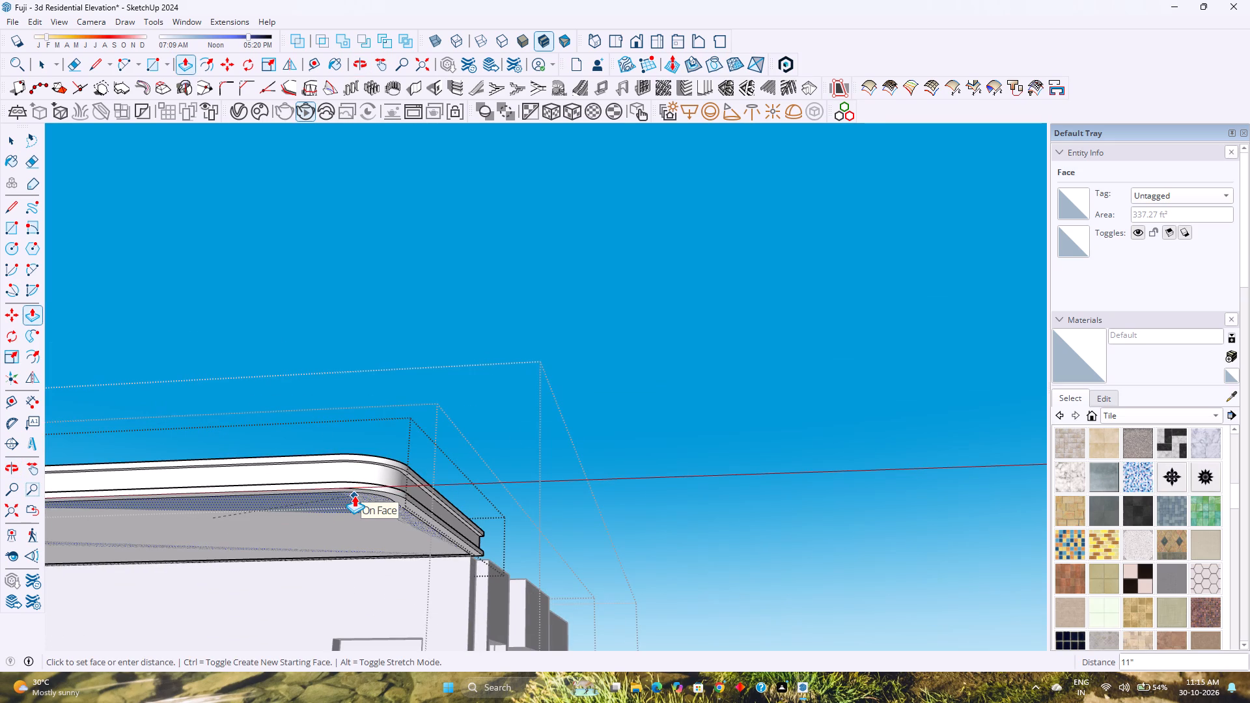
left_click(354, 495)
key("space")
scroll(369, 469, "down", 6)
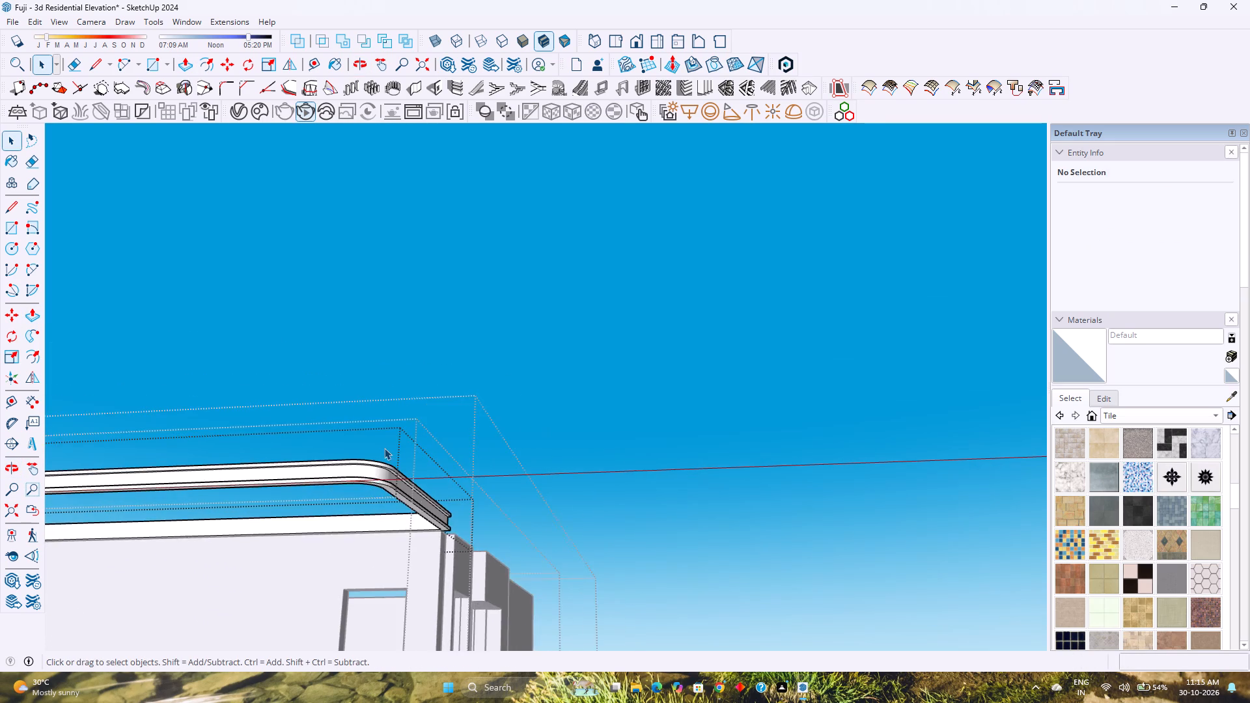
Close the roof frame group and save the model.
scroll(384, 448, "down", 6)
middle_click_drag(383, 445, 529, 360, "shift")
middle_click_drag(538, 376, 451, 556)
middle_click(451, 556)
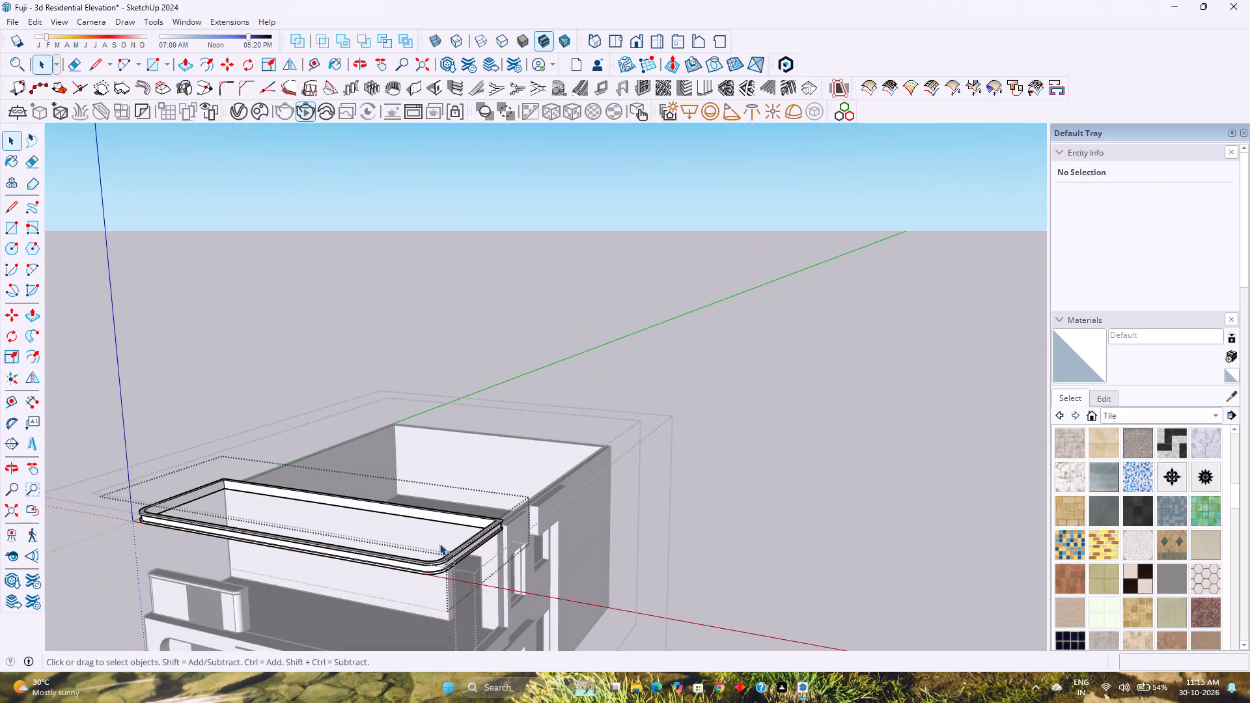
key("Escape")
key("ctrl+s")
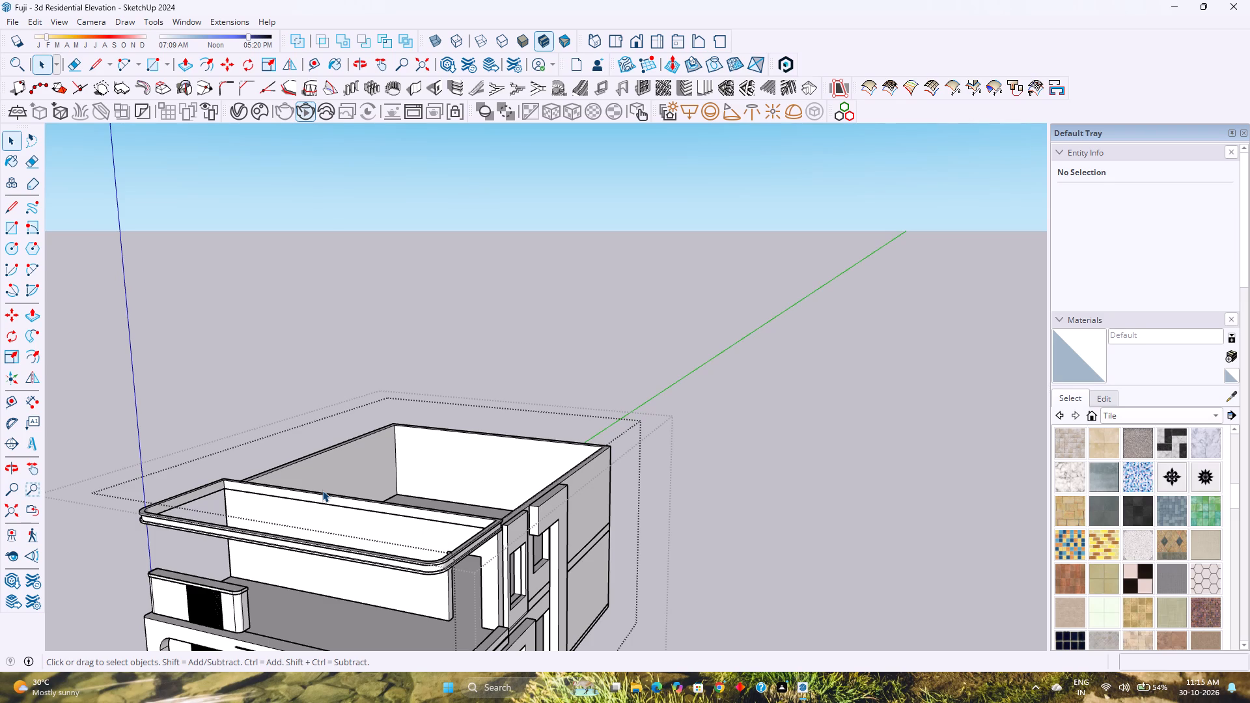
Examine the roof frame above the front balcony and the upper floor from several angles.
scroll(376, 350, "down", 4)
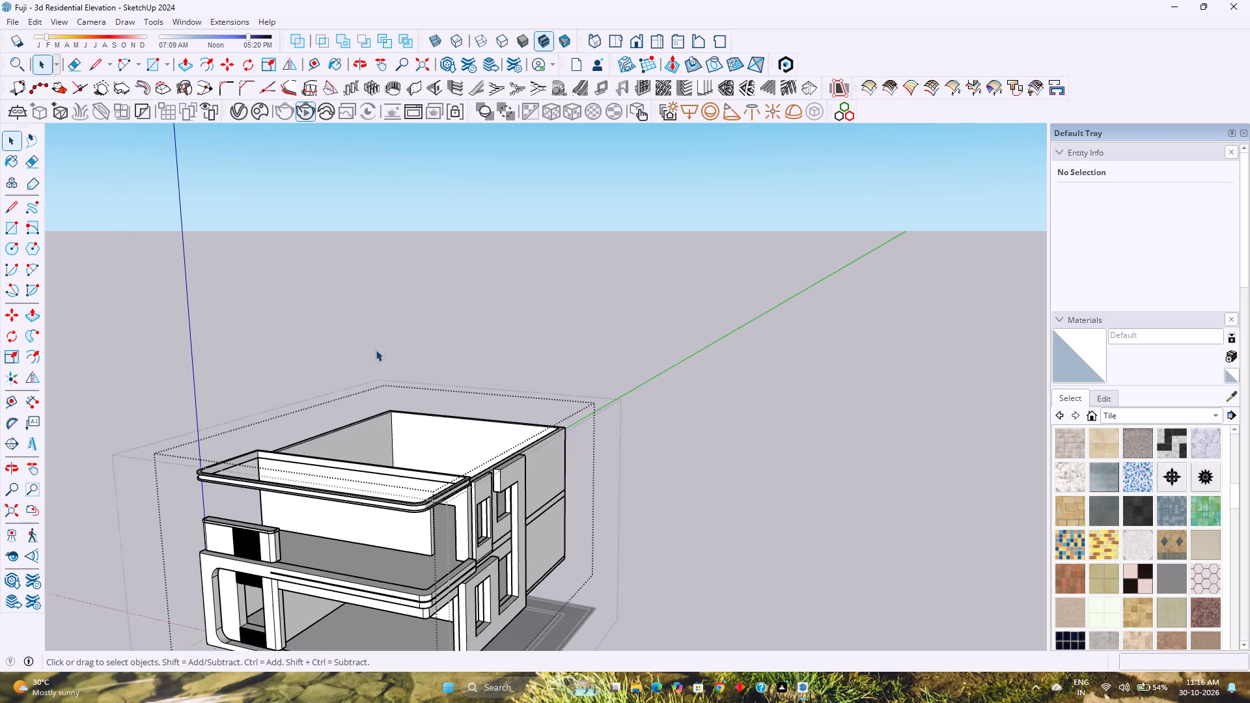
middle_click_drag(439, 510, 448, 326)
scroll(448, 326, "down", 2)
middle_click_drag(448, 327, 441, 383)
scroll(434, 351, "down", 2)
middle_click_drag(434, 351, 647, 539)
scroll(505, 439, "up", 2)
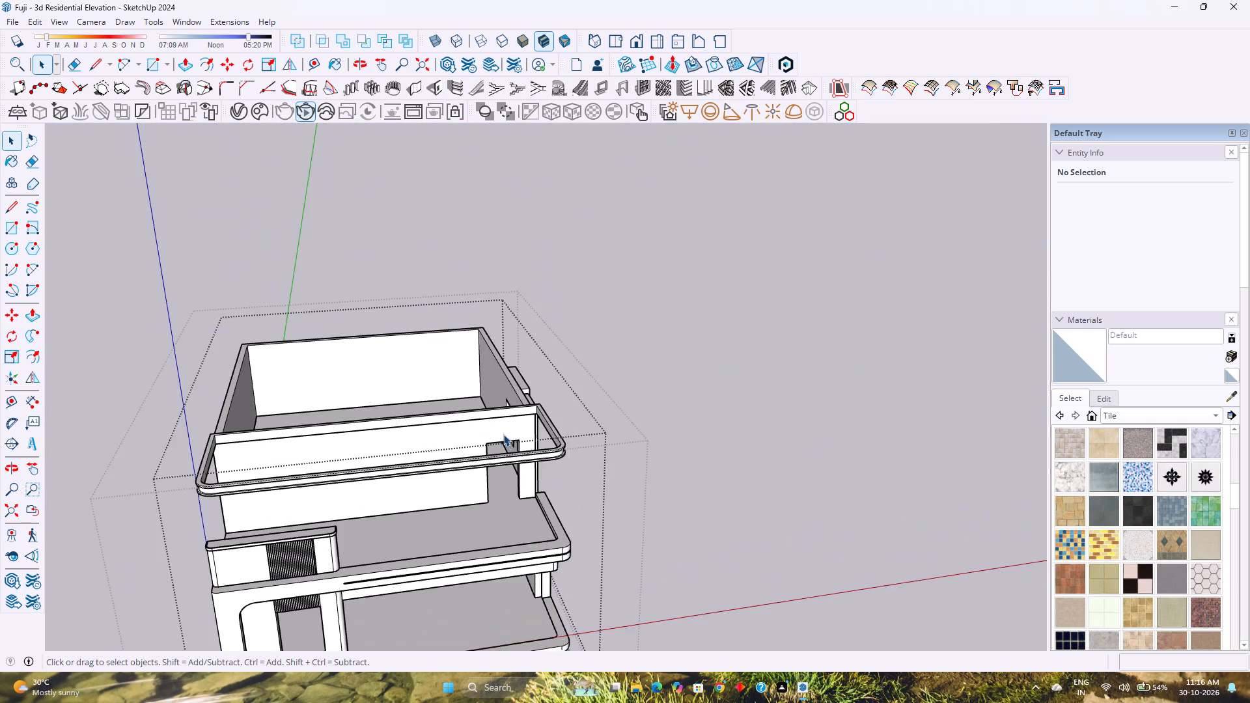
scroll(503, 434, "up", 7)
middle_click_drag(503, 427, 726, 349)
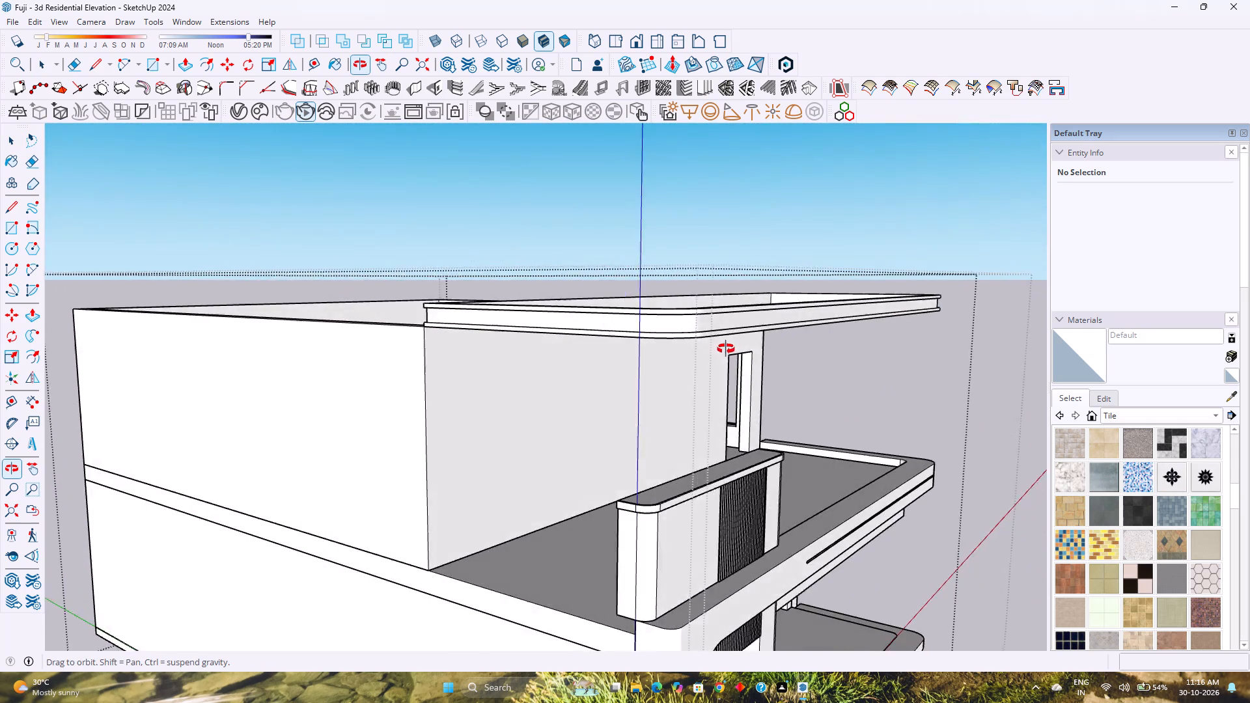
middle_click_drag(726, 349, 484, 419)
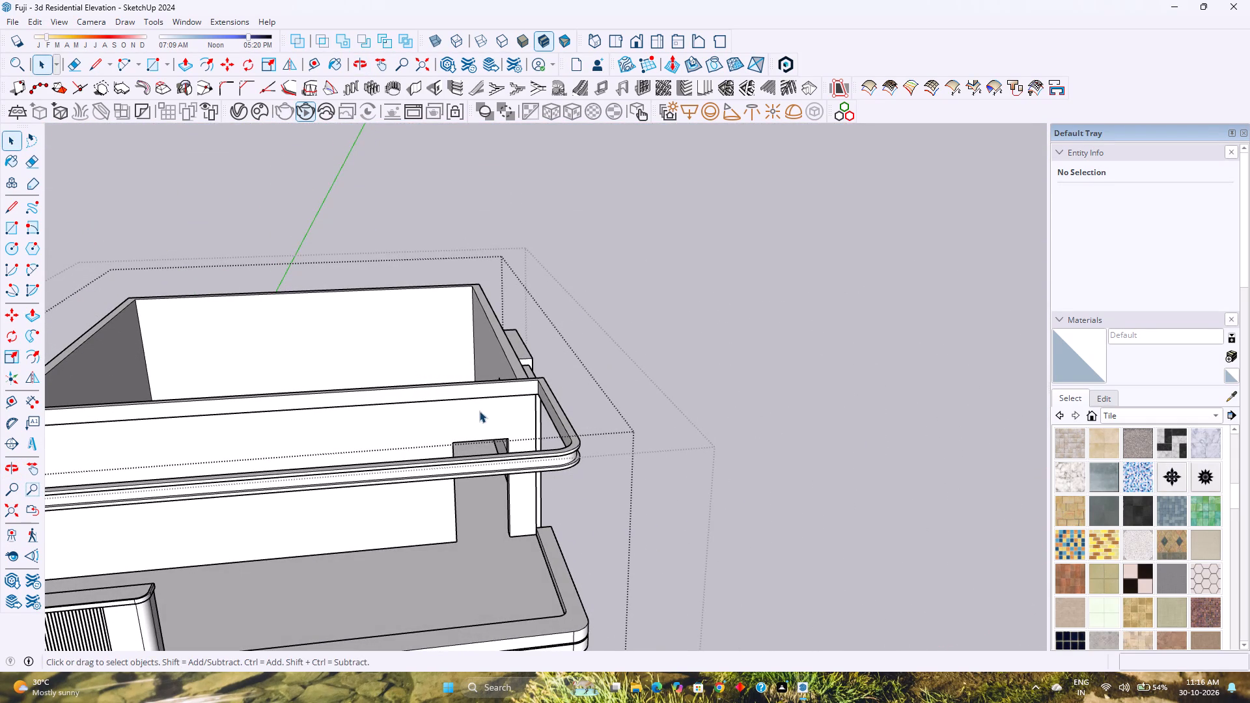
middle_click_drag(477, 408, 514, 375, "shift")
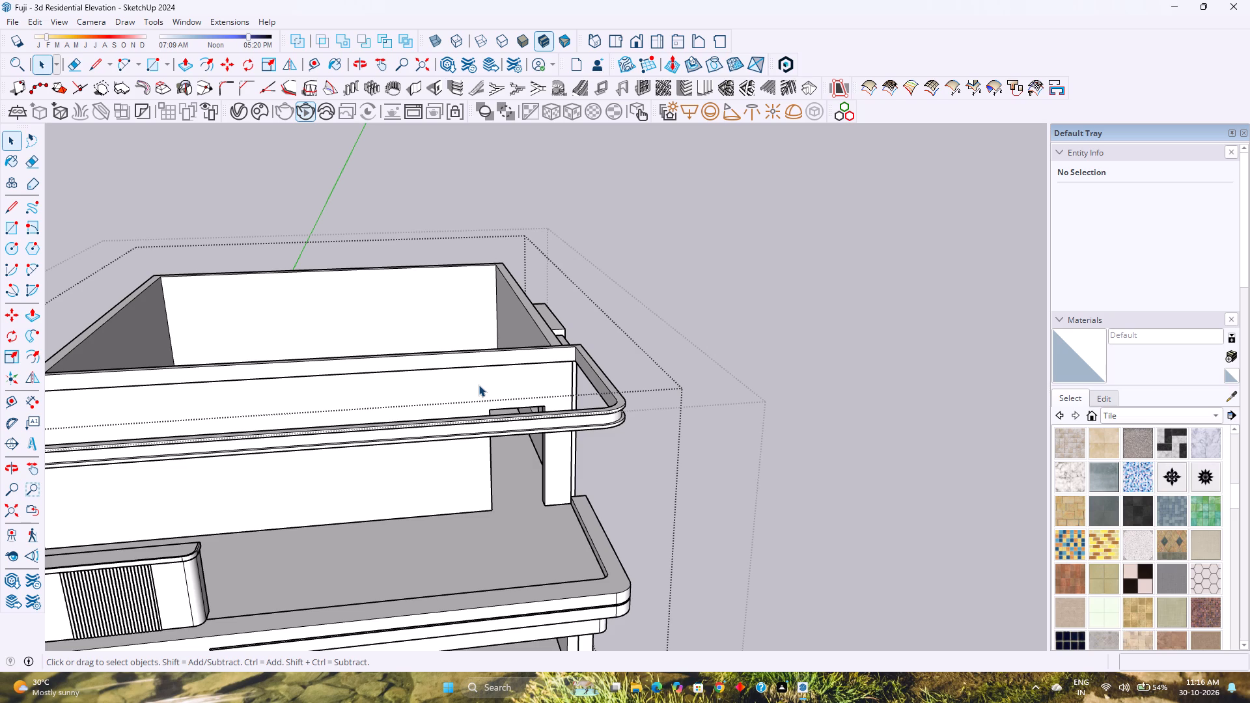
scroll(533, 402, "down", 2)
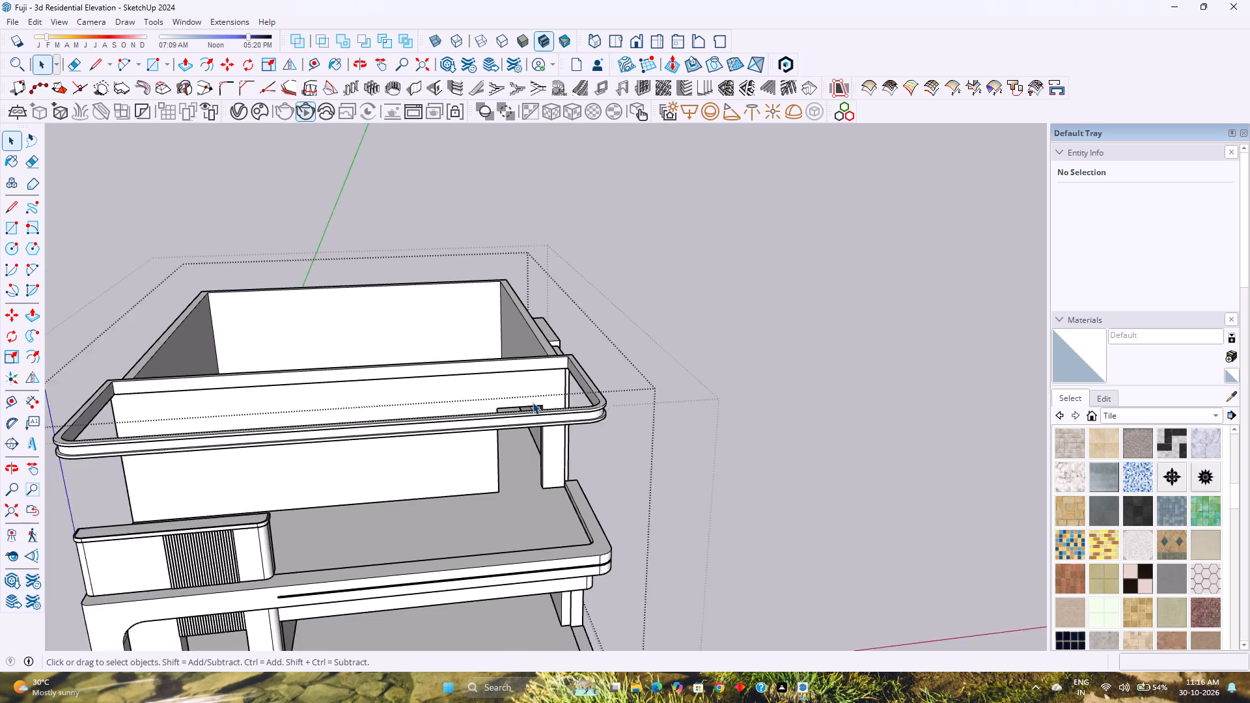
scroll(533, 402, "down", 1)
Inside the roof frame group, draw a 31' 8" line between the inner bottom corners on the building side to close a bottom face.
middle_click_drag(533, 403, 743, 471)
scroll(731, 454, "up", 4)
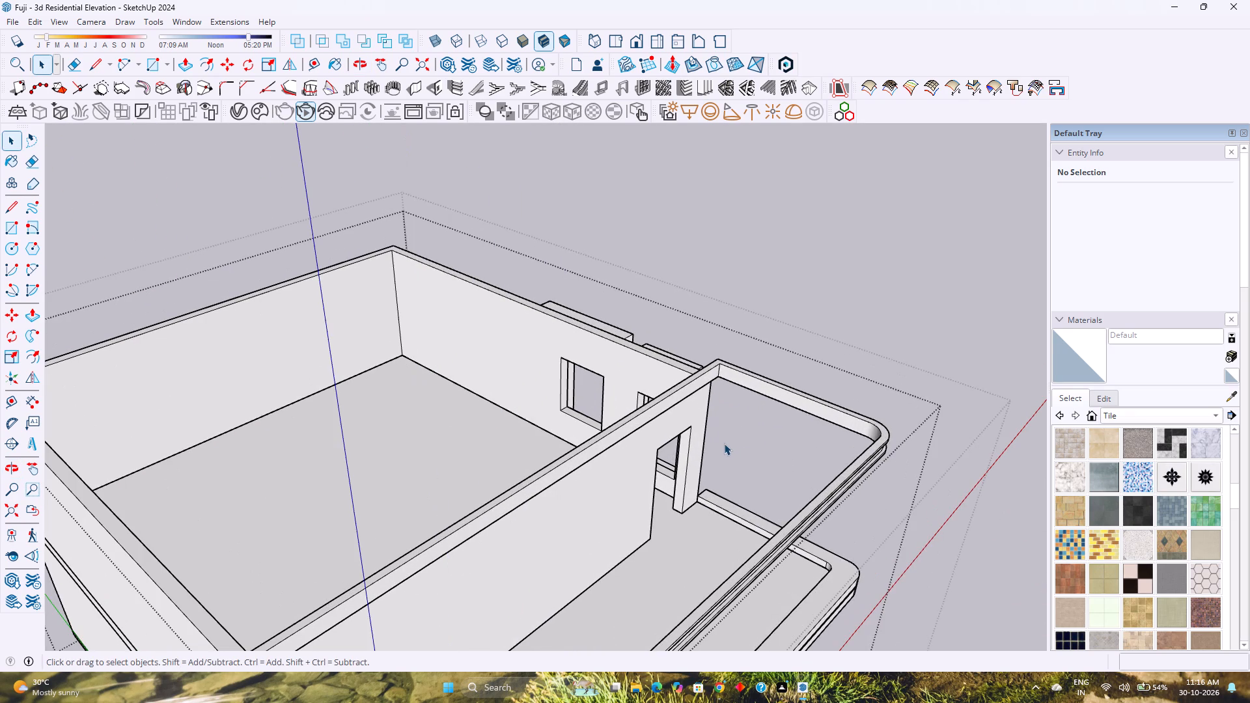
middle_click_drag(716, 441, 664, 324, "shift")
middle_click(663, 320, "shift")
middle_click_drag(654, 307, 808, 368)
middle_click(808, 368)
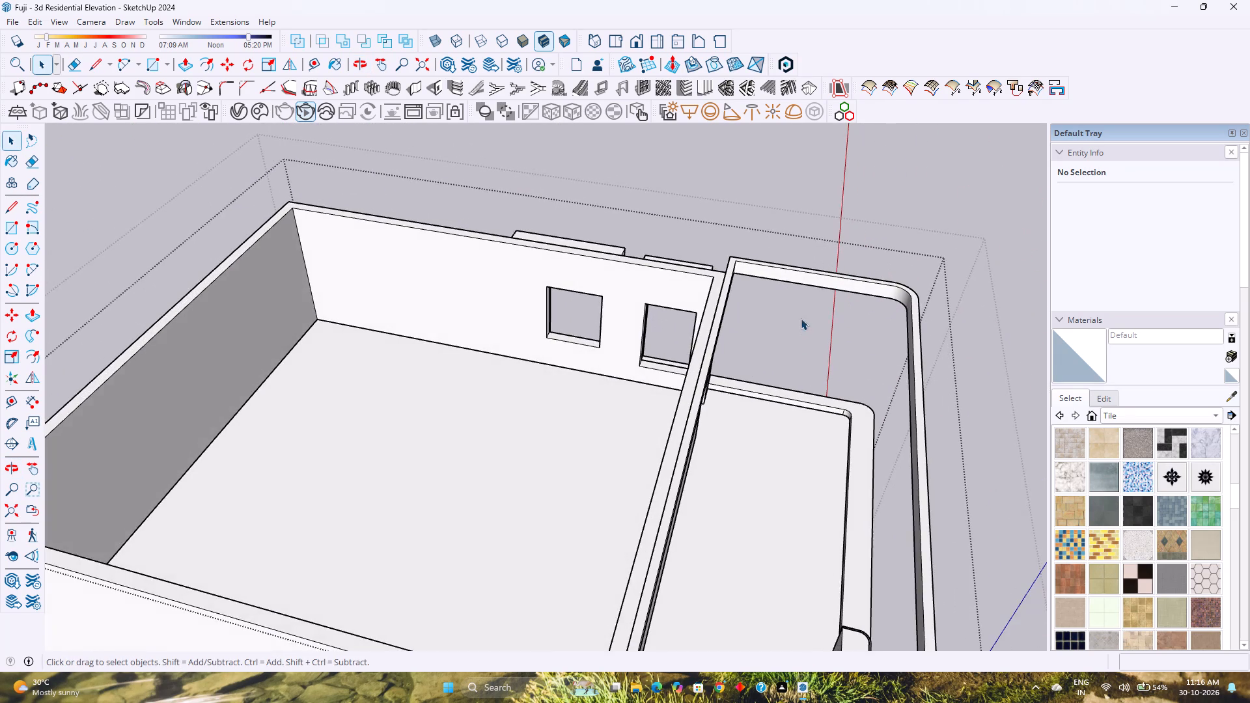
scroll(790, 307, "up", 2)
left_click(855, 287)
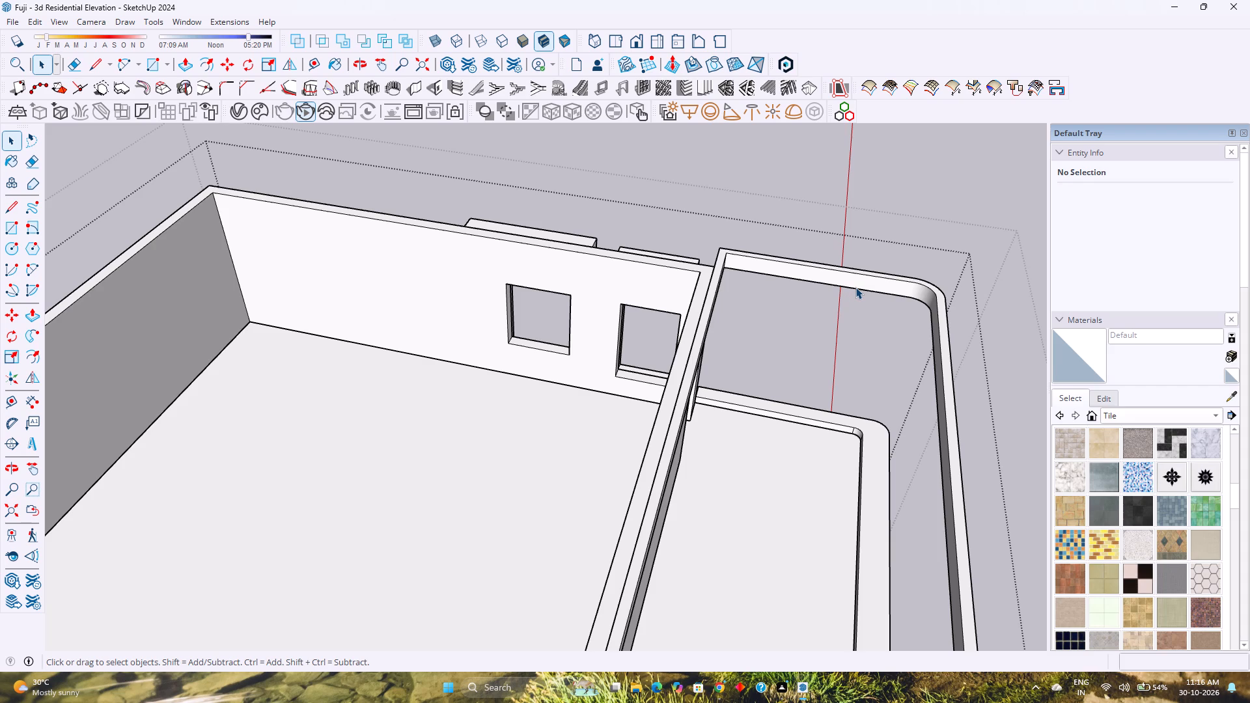
double_click(855, 287)
scroll(852, 287, "up", 1)
middle_click_drag(852, 287, 770, 269)
middle_click(770, 269)
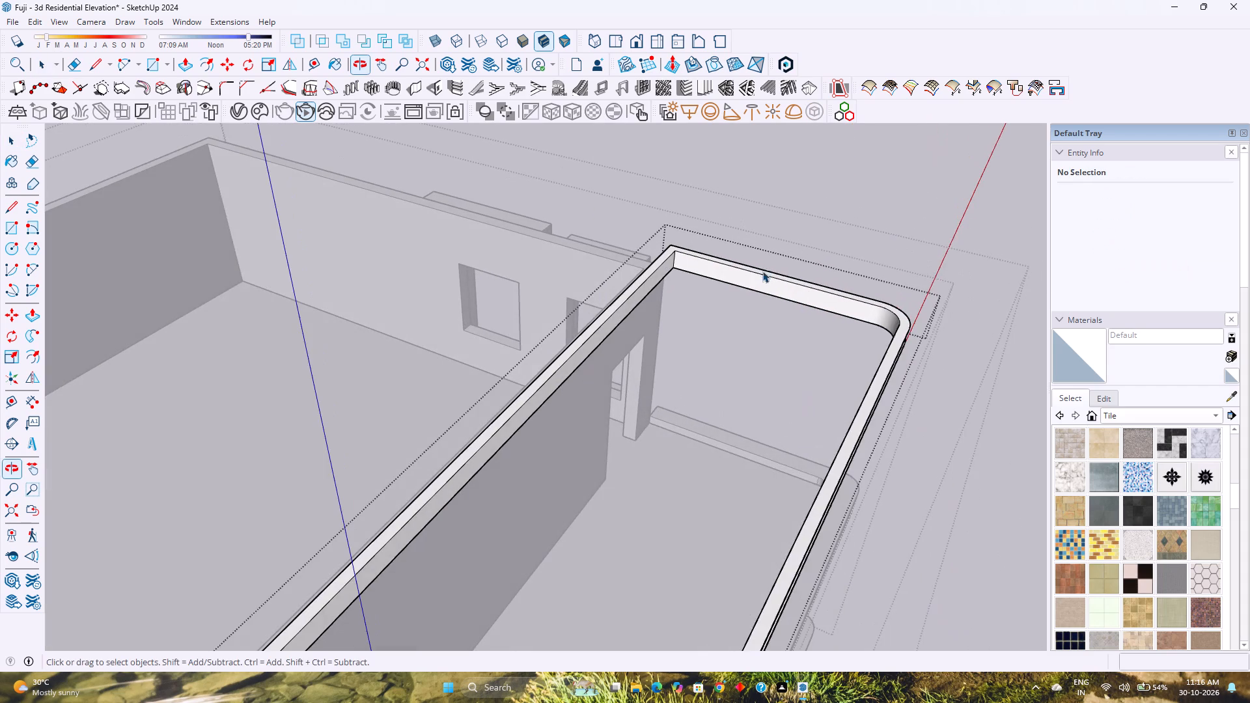
scroll(752, 277, "up", 2)
left_click(739, 290)
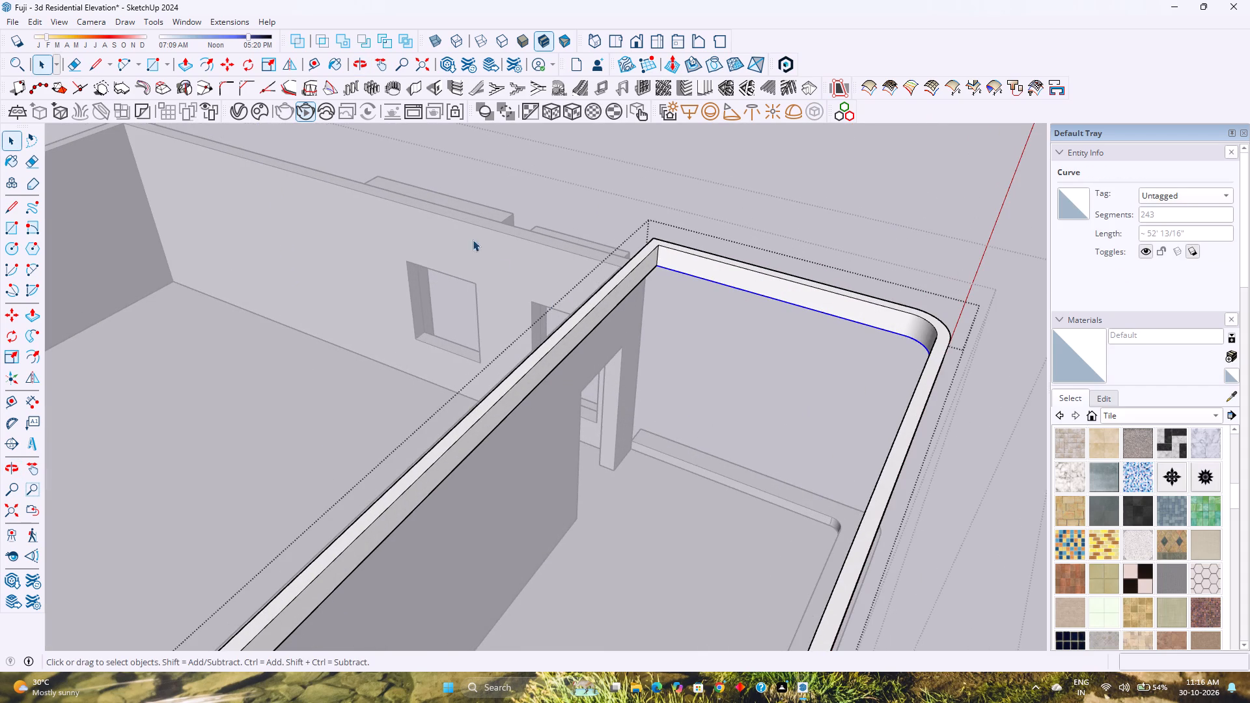
left_click(98, 63)
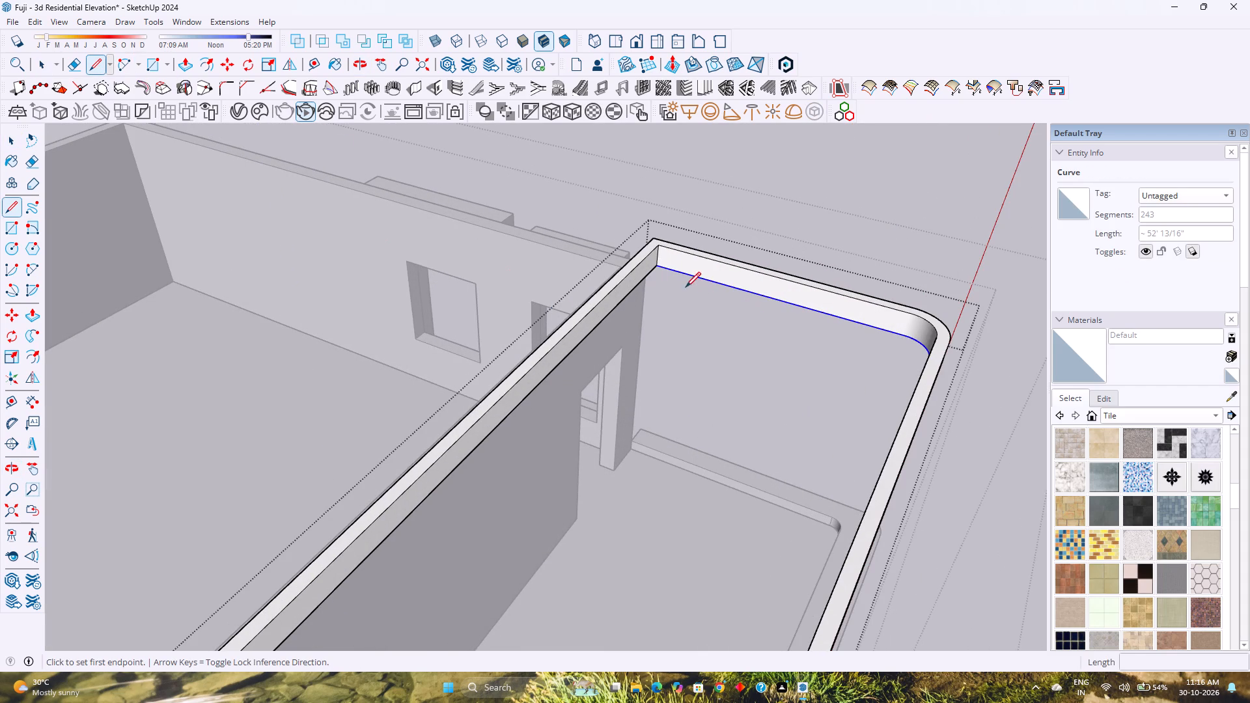
left_click(656, 272)
scroll(656, 272, "down", 10)
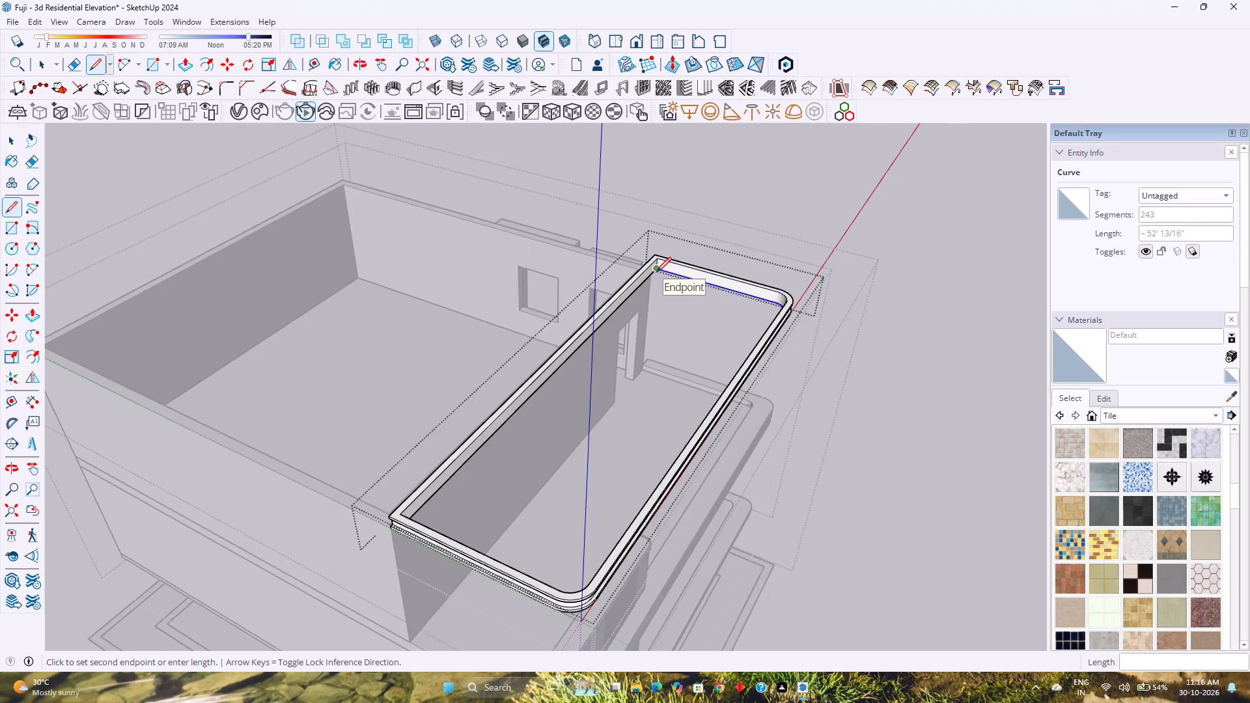
middle_click_drag(656, 272, 346, 366)
left_click(104, 404)
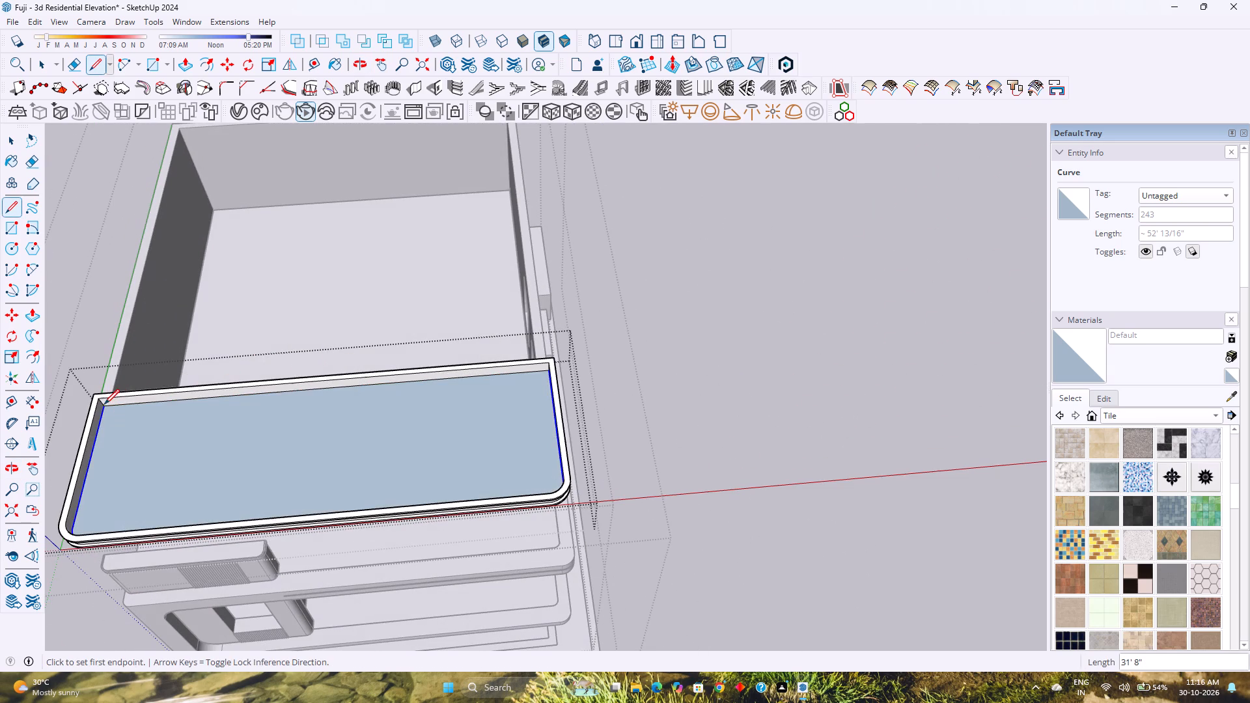
Group the bottom face inside the roof frame together with its boundary edges.
key("space")
double_click(295, 447)
right_click(295, 447)
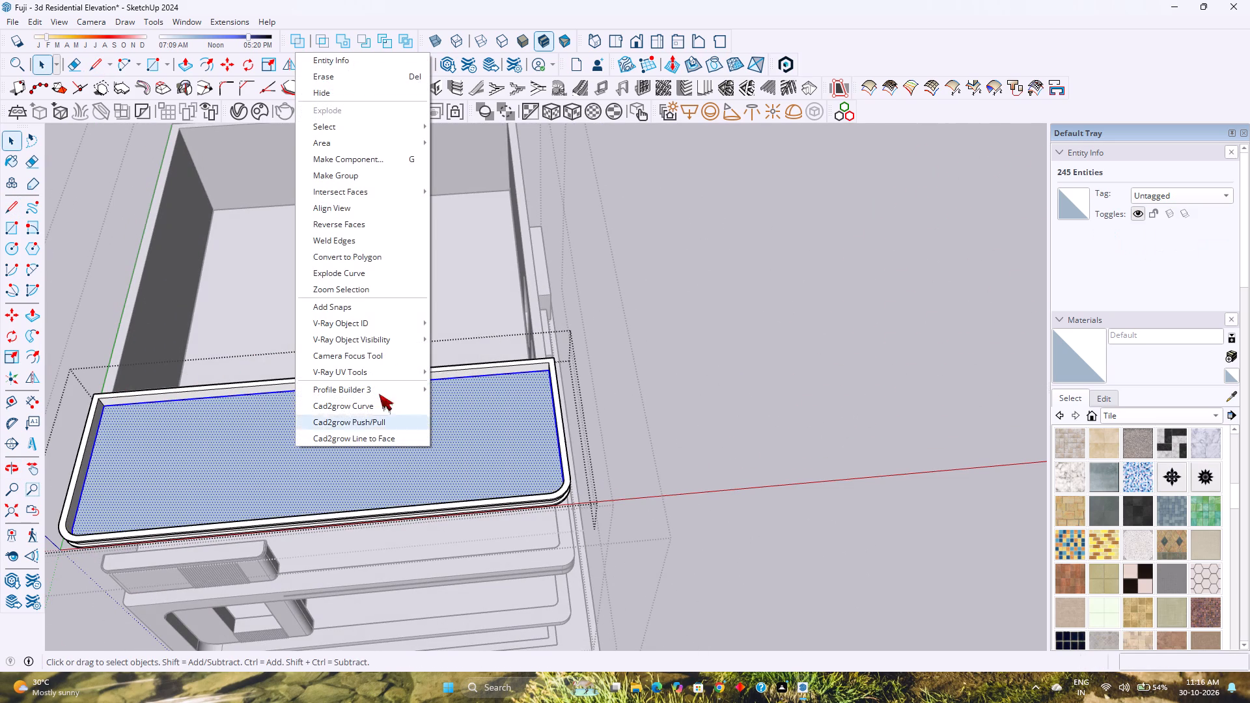
left_click(363, 169)
Inside the new group, extrude the face by 2 inches into a thin slab, and close the group.
double_click(327, 442)
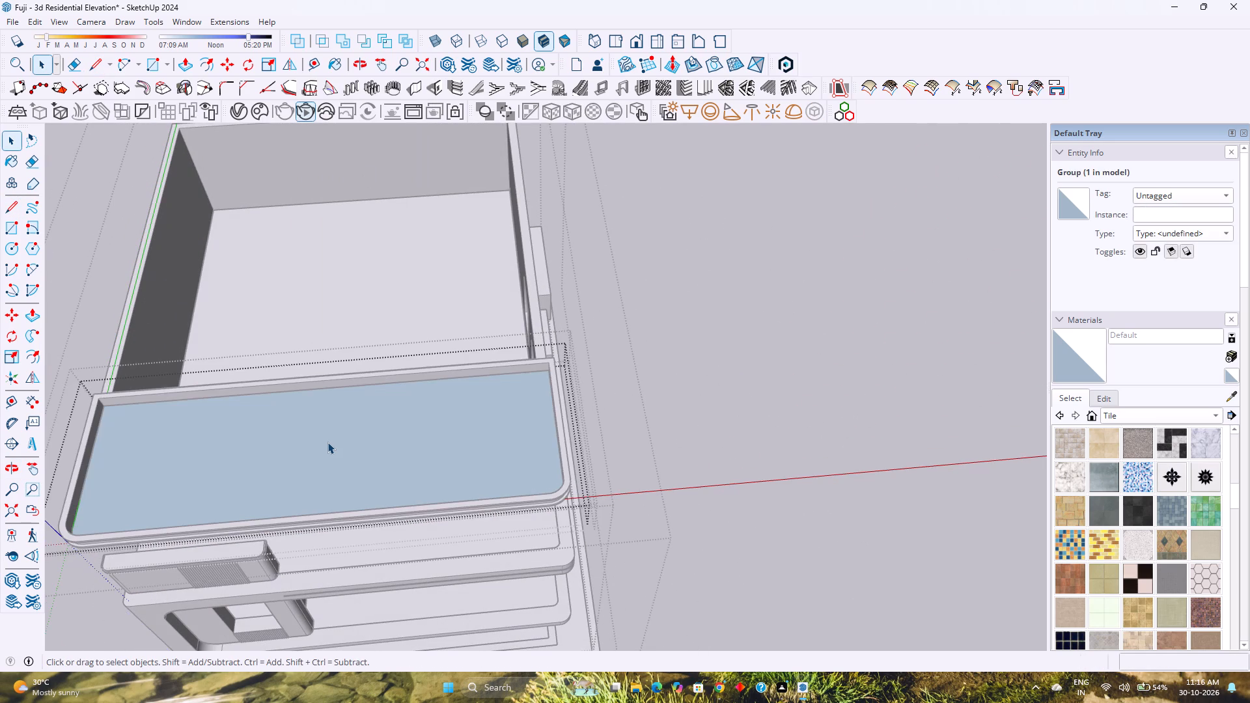
scroll(327, 442, "down", 1)
middle_click_drag(326, 444, 213, 405)
scroll(253, 374, "down", 1)
scroll(253, 374, "up", 3)
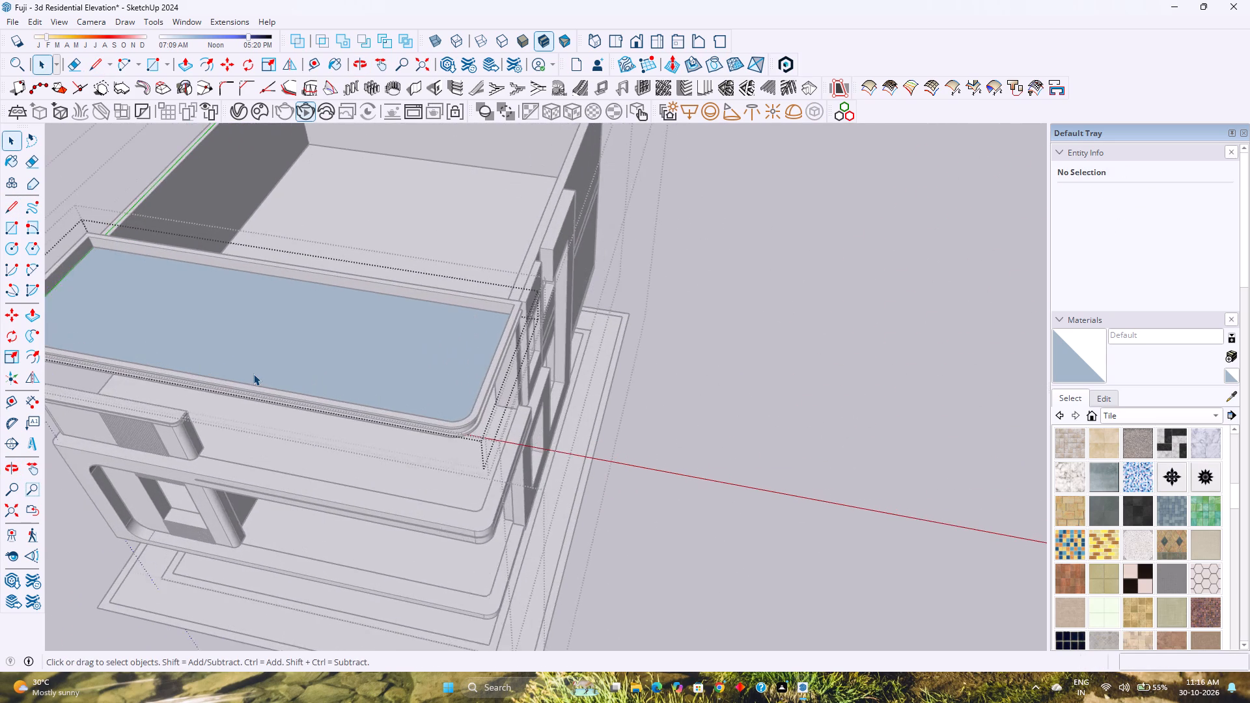
scroll(253, 374, "up", 3)
key("p")
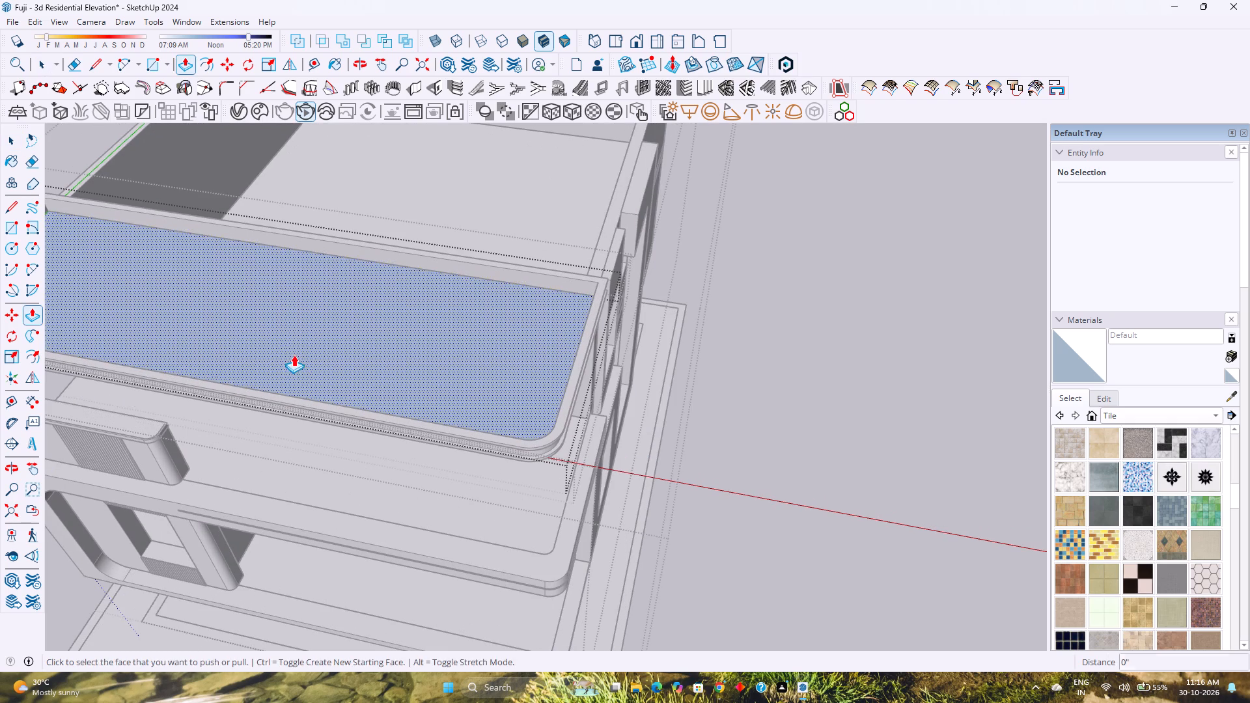
left_click(294, 355)
key("2")
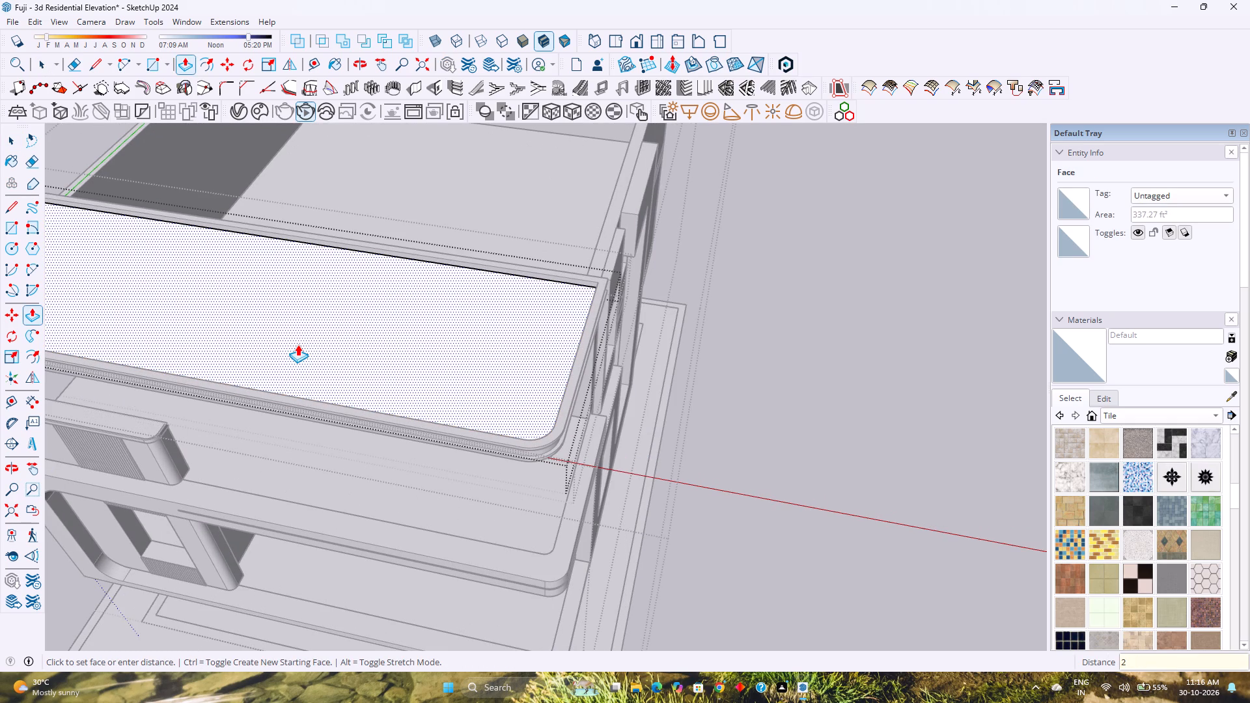
key("Return")
key("Return")
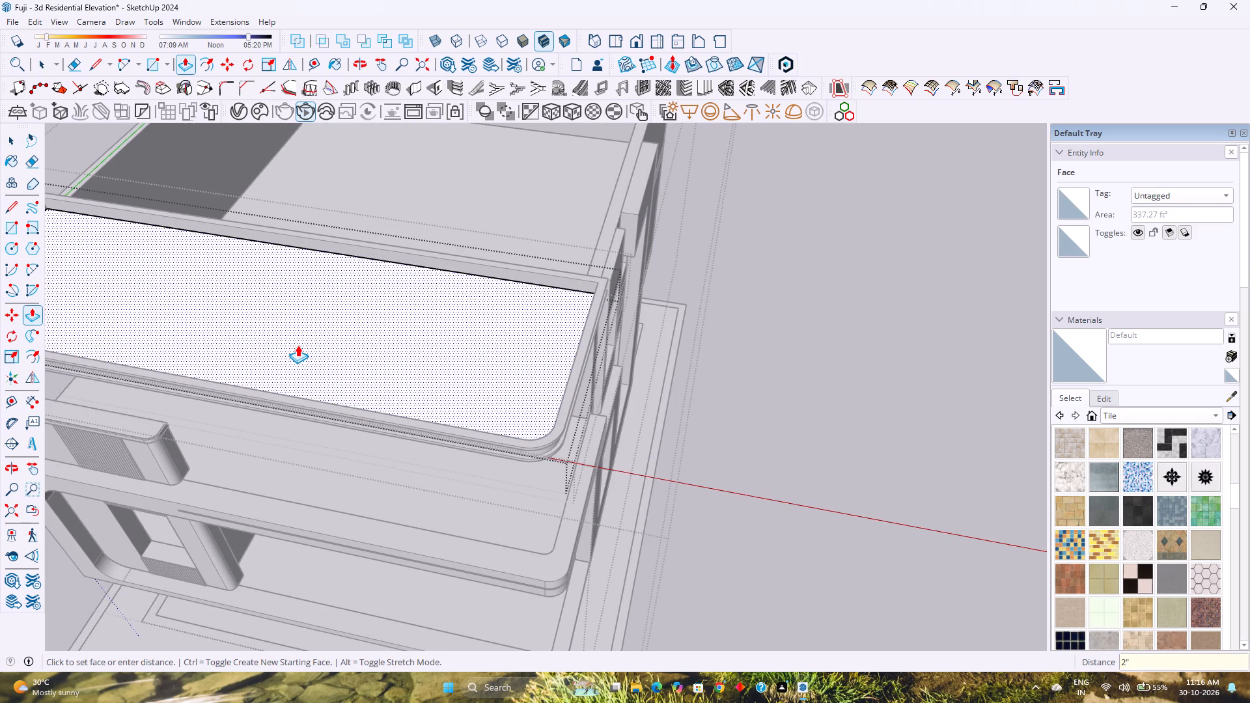
key("space")
scroll(421, 426, "down", 4)
middle_click_drag(413, 471, 465, 247)
middle_click(465, 247)
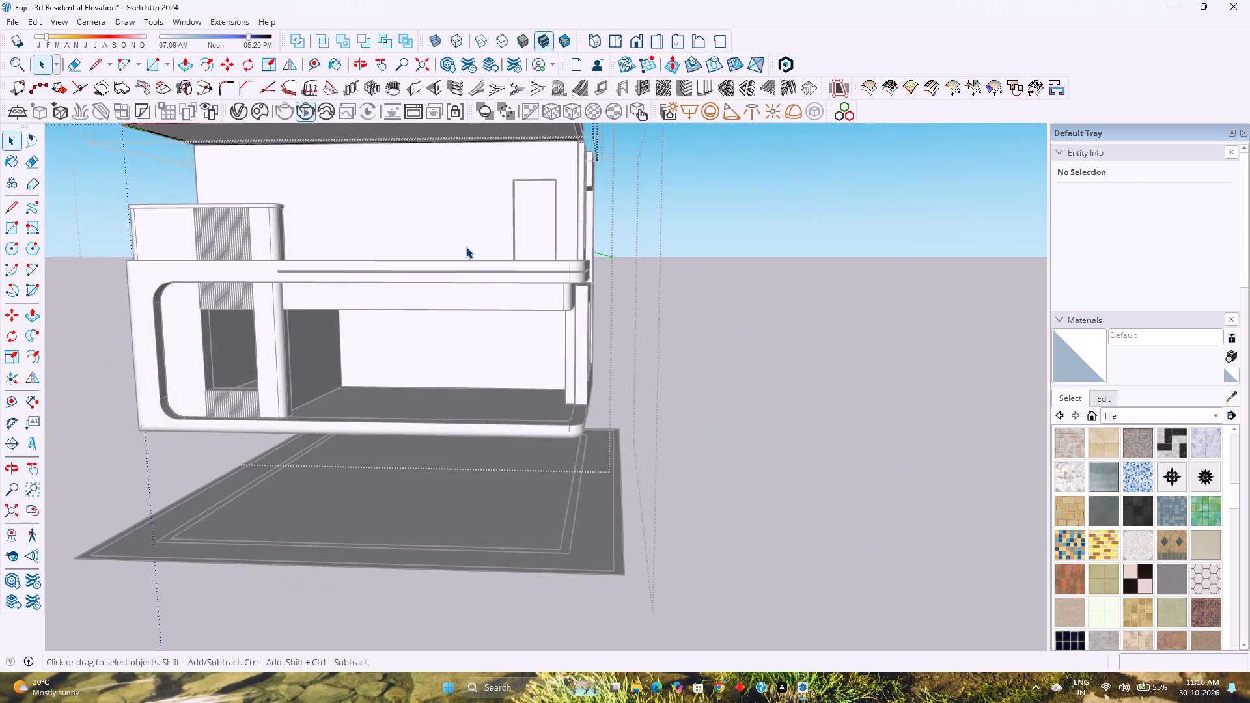
middle_click_drag(495, 199, 471, 374, "shift")
middle_click_drag(466, 376, 446, 326)
scroll(495, 266, "up", 3)
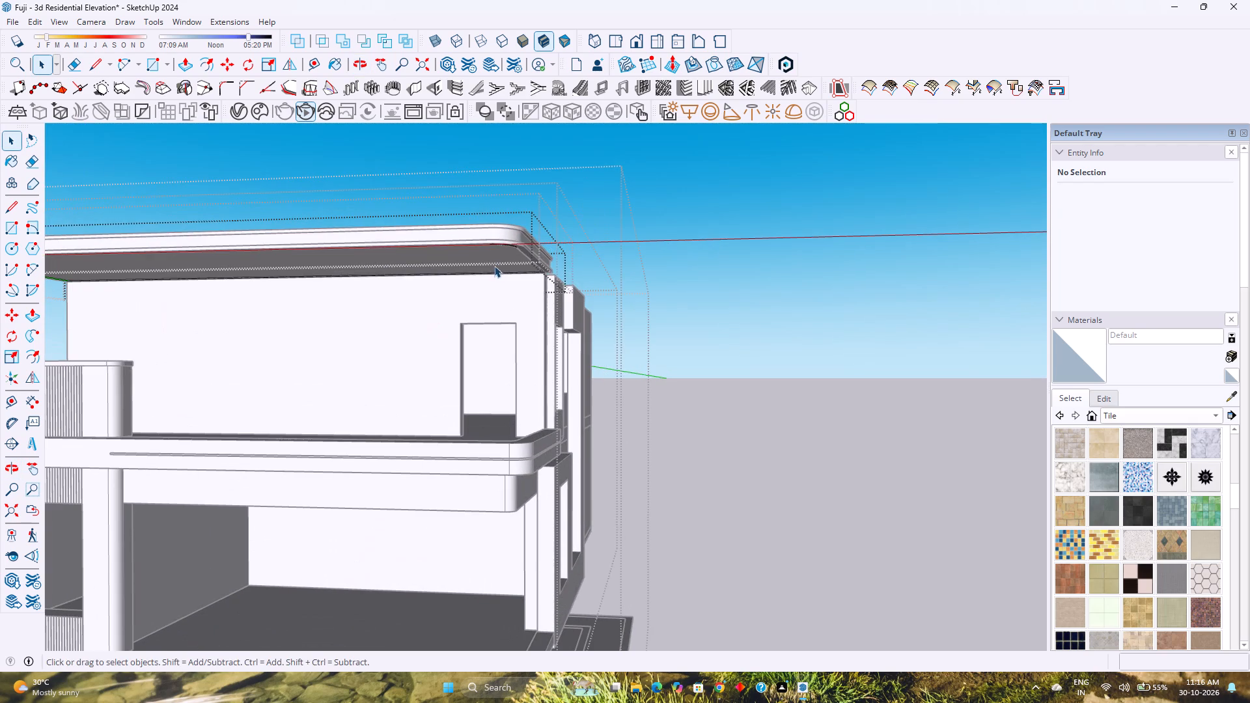
key("Escape")
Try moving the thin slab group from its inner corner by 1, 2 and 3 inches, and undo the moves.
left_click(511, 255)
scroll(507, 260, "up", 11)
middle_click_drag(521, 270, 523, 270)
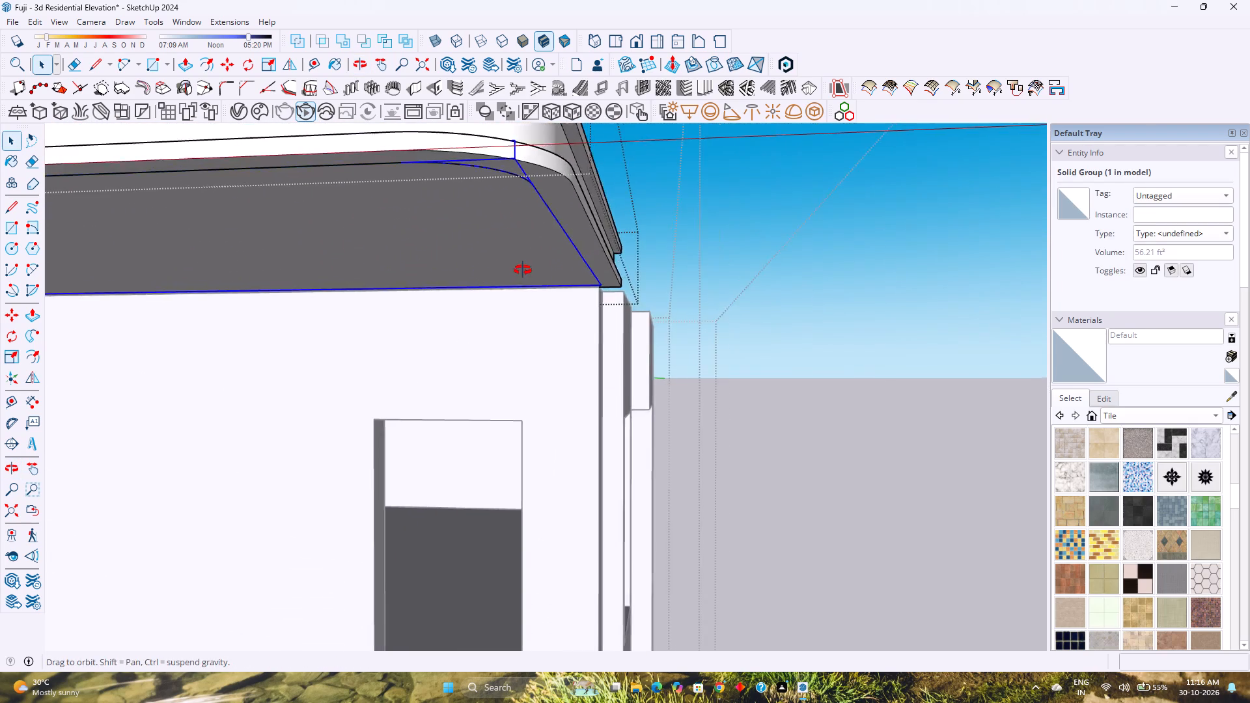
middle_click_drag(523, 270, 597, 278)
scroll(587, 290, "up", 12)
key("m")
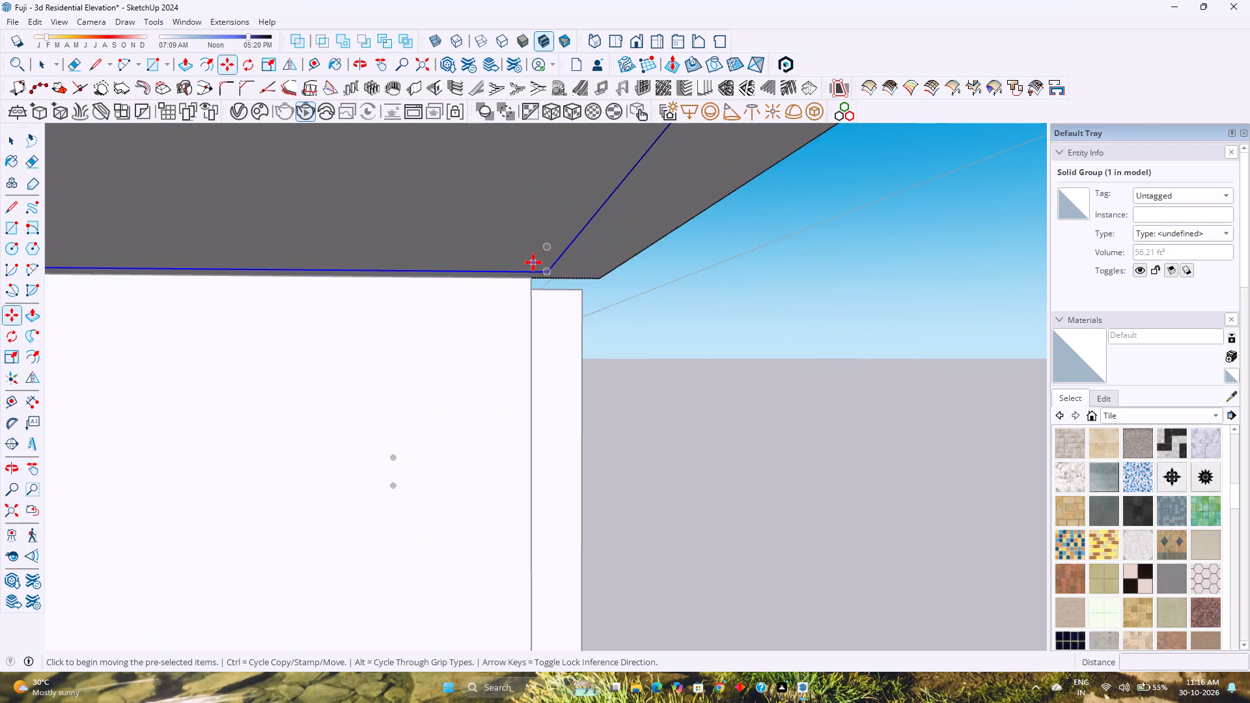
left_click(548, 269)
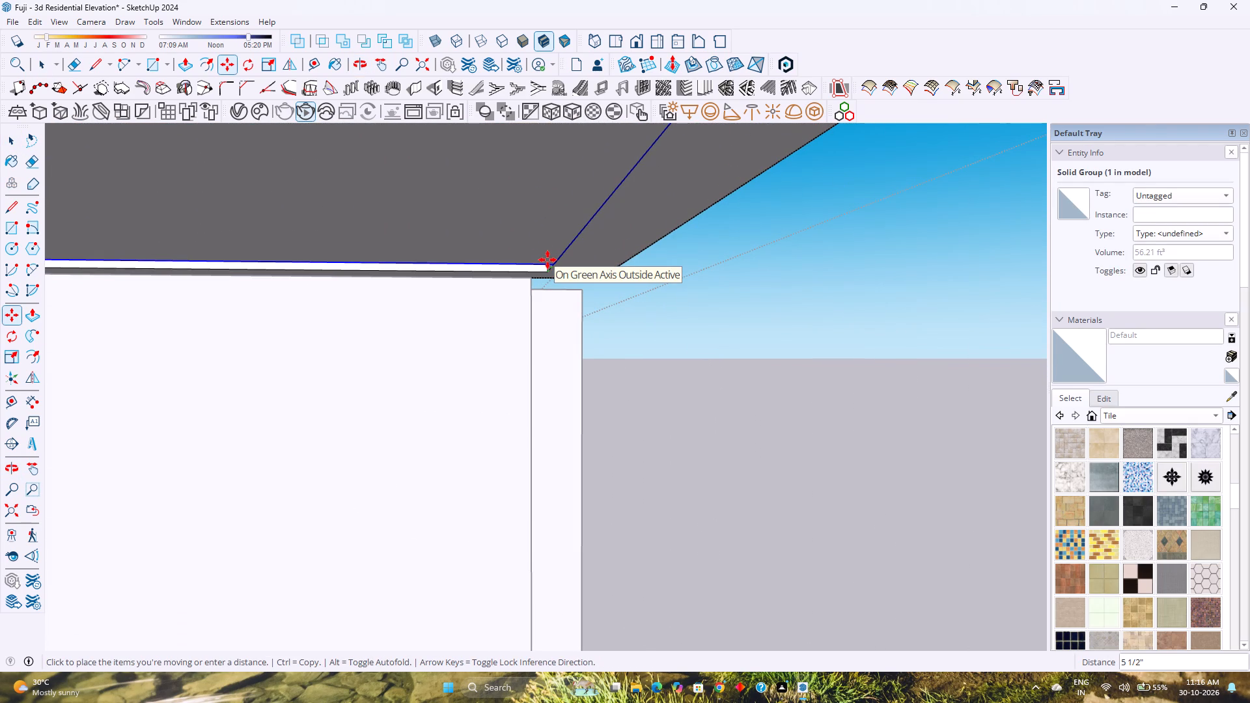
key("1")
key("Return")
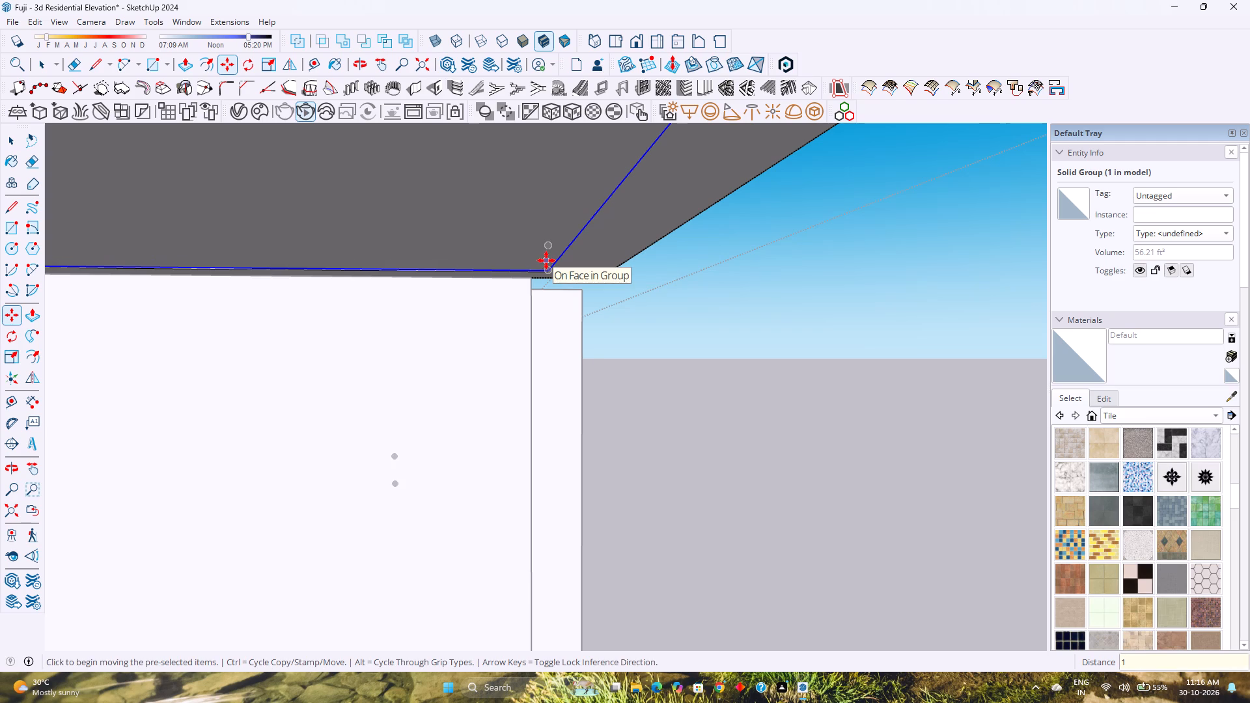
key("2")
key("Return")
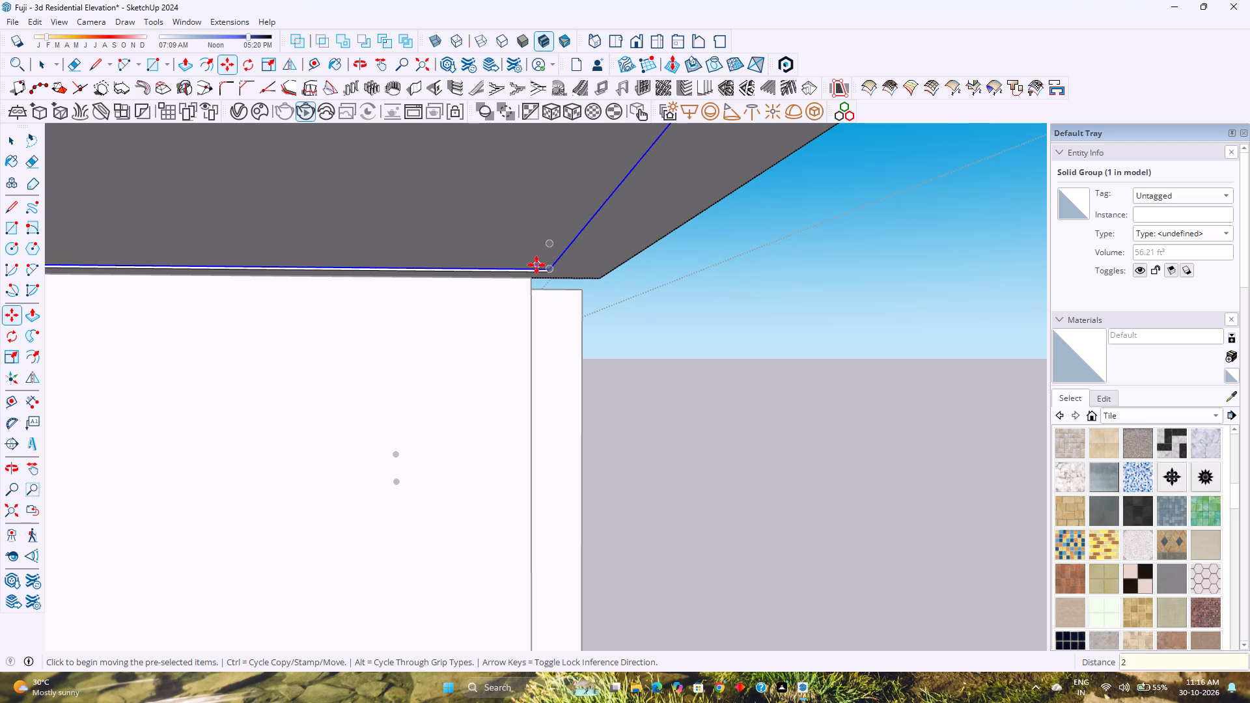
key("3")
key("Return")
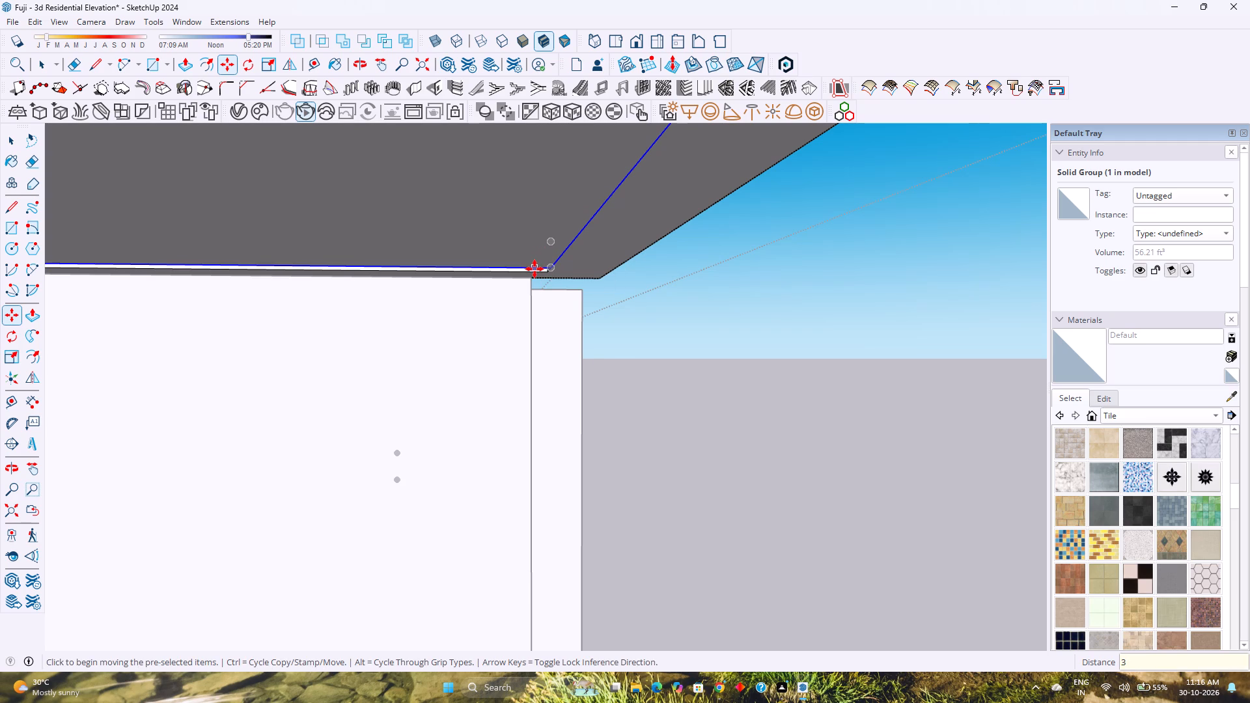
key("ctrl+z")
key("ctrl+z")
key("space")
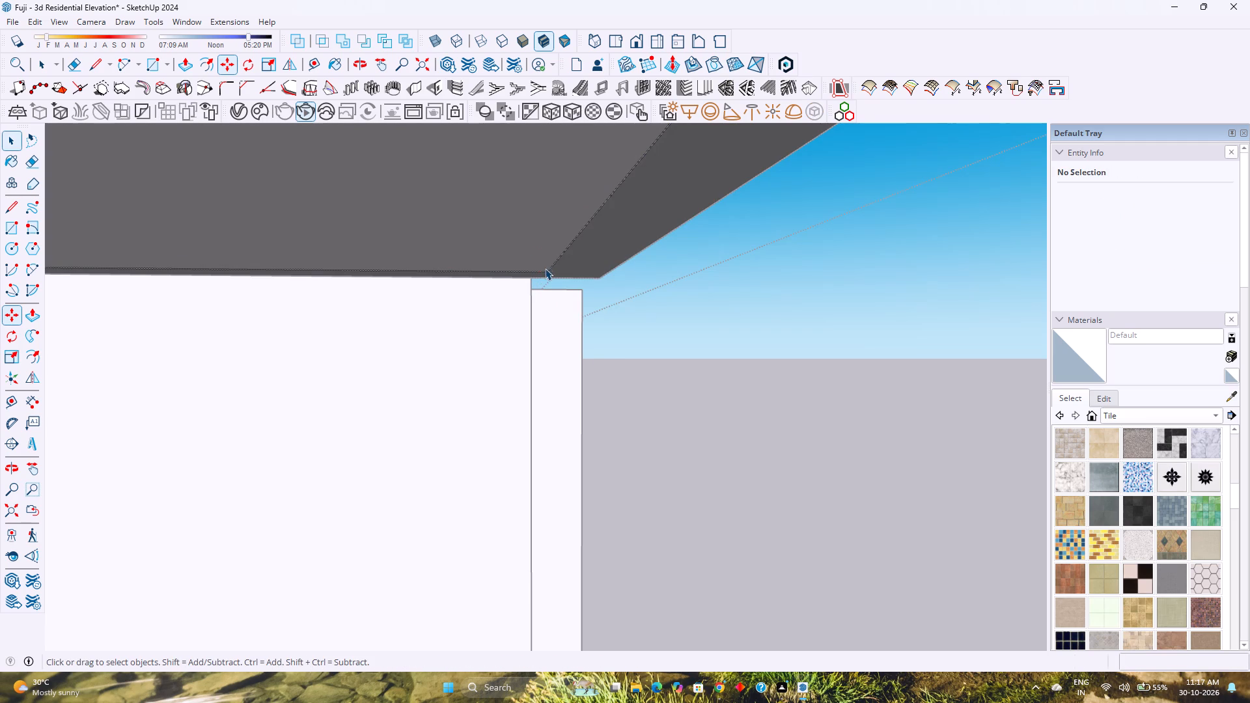
Move the thin slab group vertically upward within the roof frame, trying 2 inches before setting the distance to 1 inch.
left_click(542, 260)
key("Escape")
scroll(541, 260, "down", 4)
left_click(541, 260)
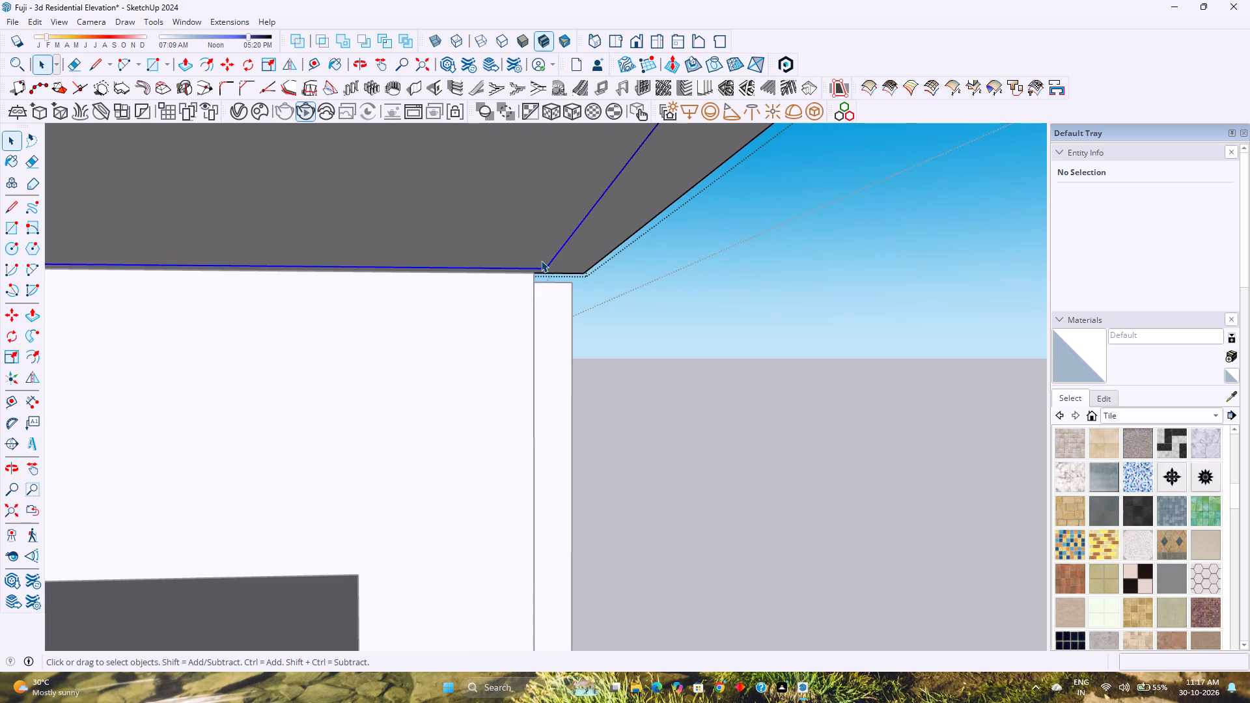
scroll(541, 260, "up", 11)
key("m")
left_click(553, 283)
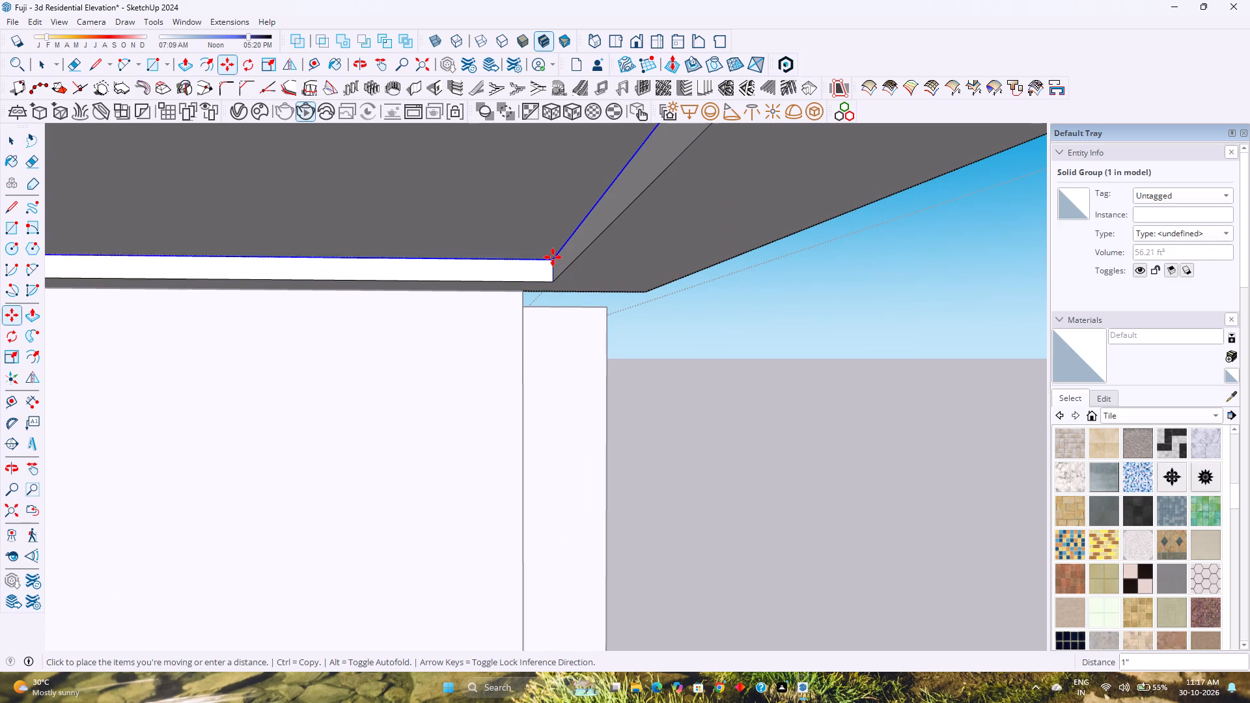
key("Up")
key("2")
key("Return")
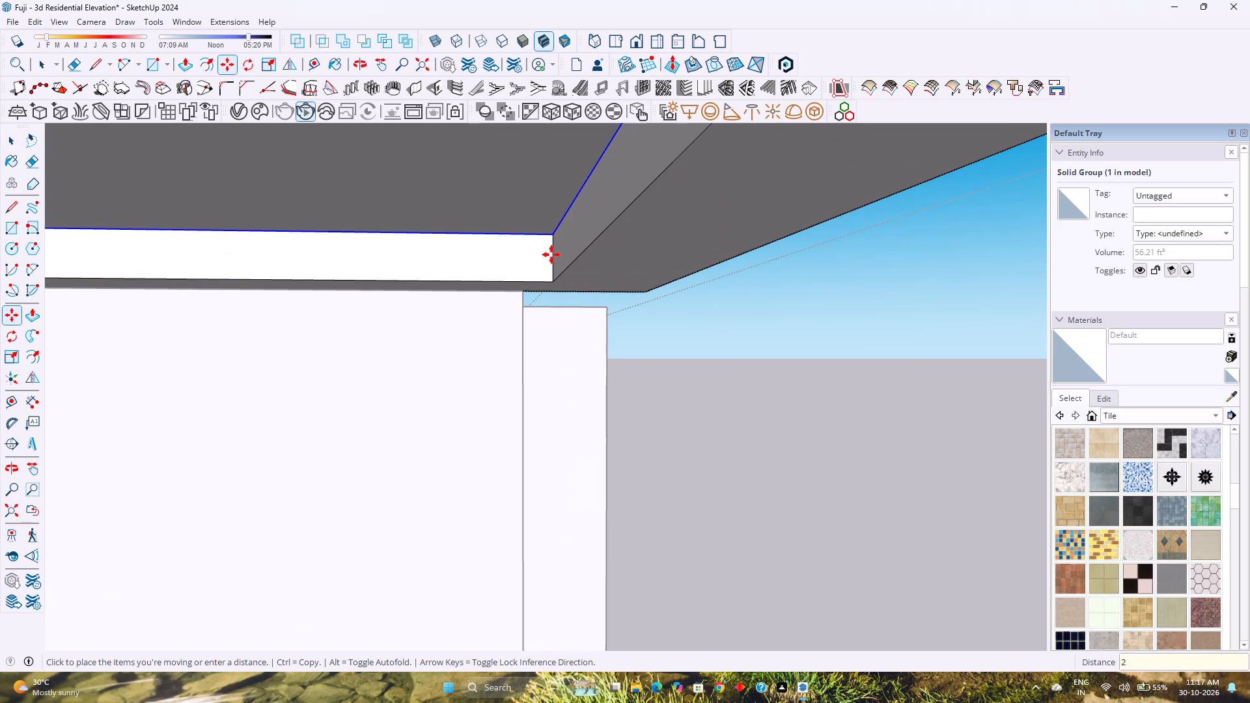
scroll(531, 264, "down", 14)
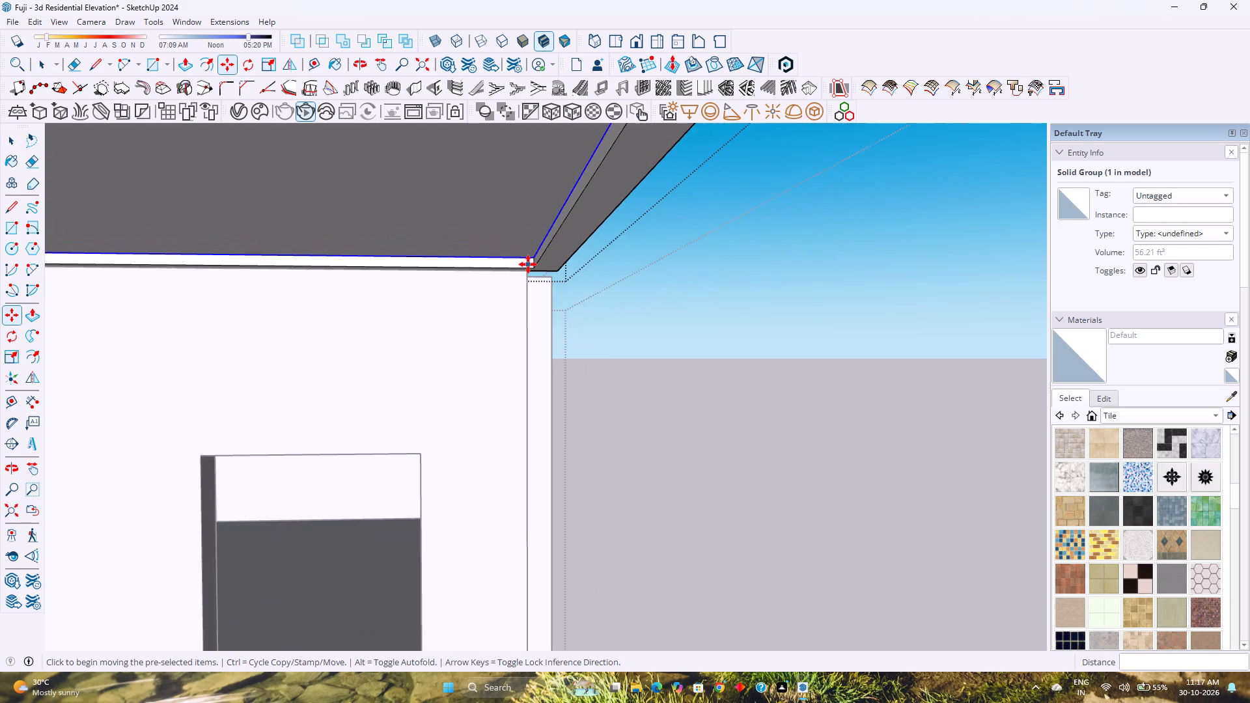
scroll(528, 264, "down", 5)
key("1")
key("Return")
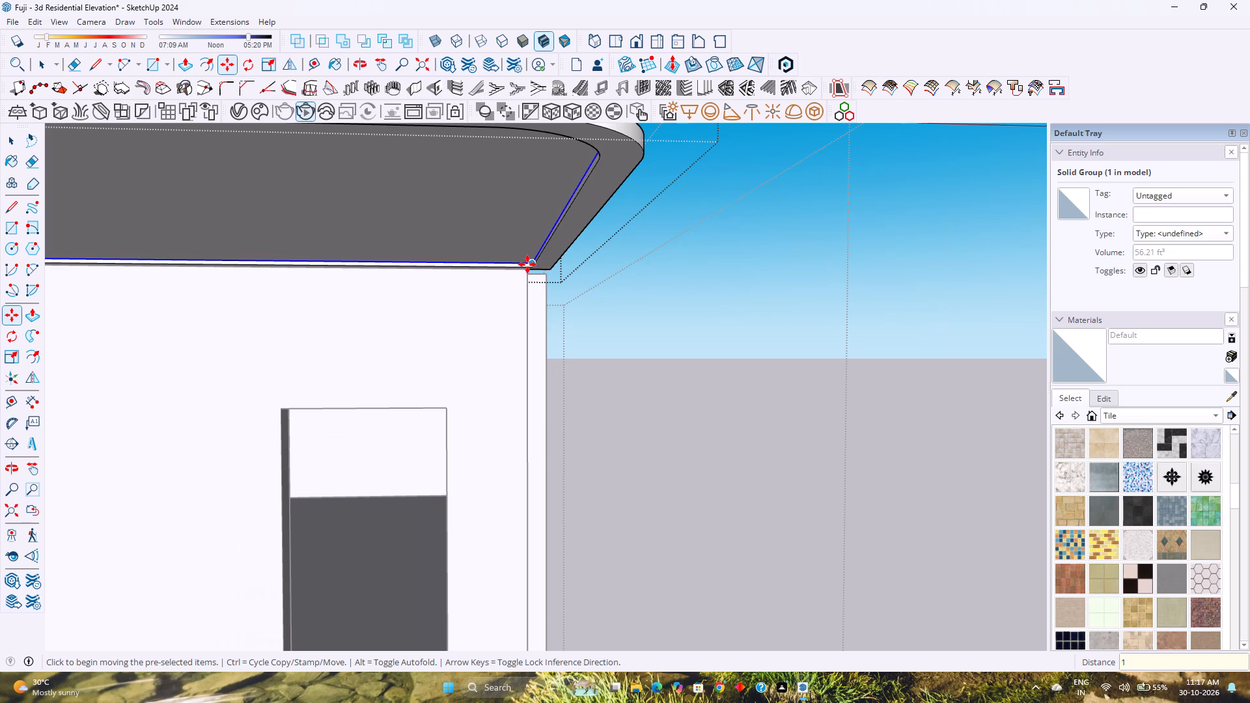
key("space")
Open the raised slab group for editing and examine its top face within the roof frame from above.
scroll(527, 264, "down", 2)
middle_click_drag(527, 264, 591, 419)
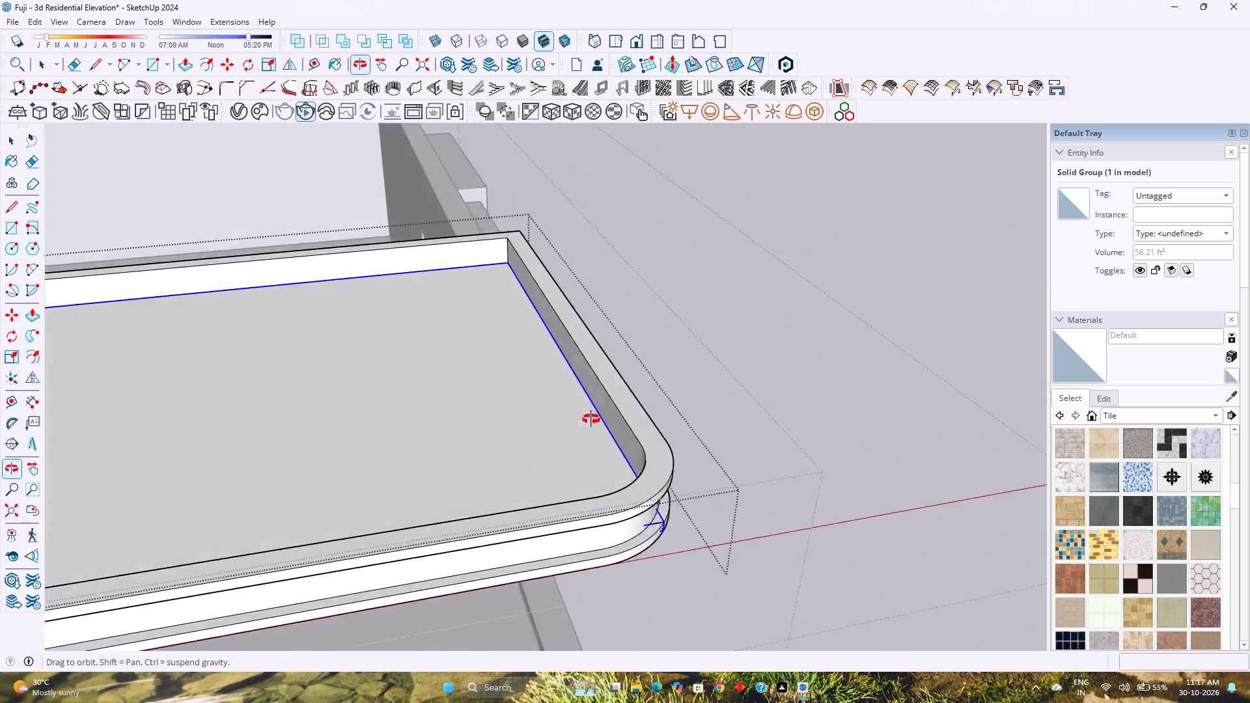
middle_click_drag(591, 419, 585, 377)
left_click(549, 355)
scroll(549, 355, "down", 6)
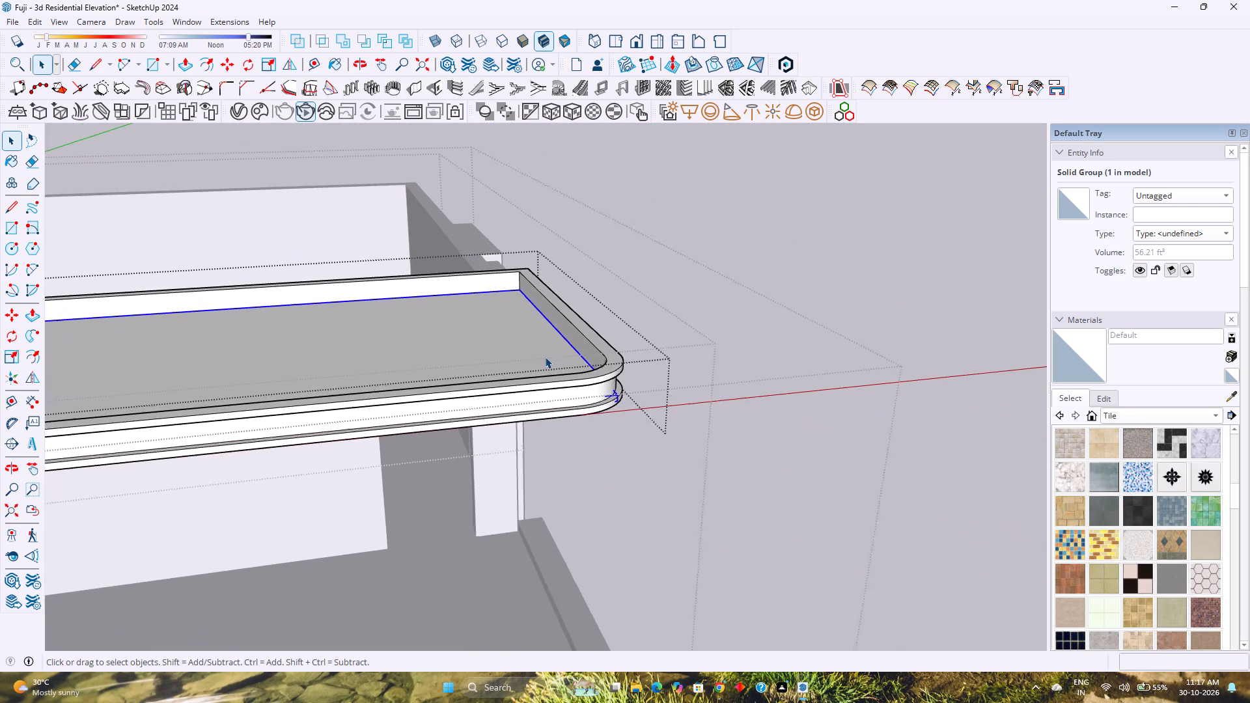
scroll(545, 357, "down", 2)
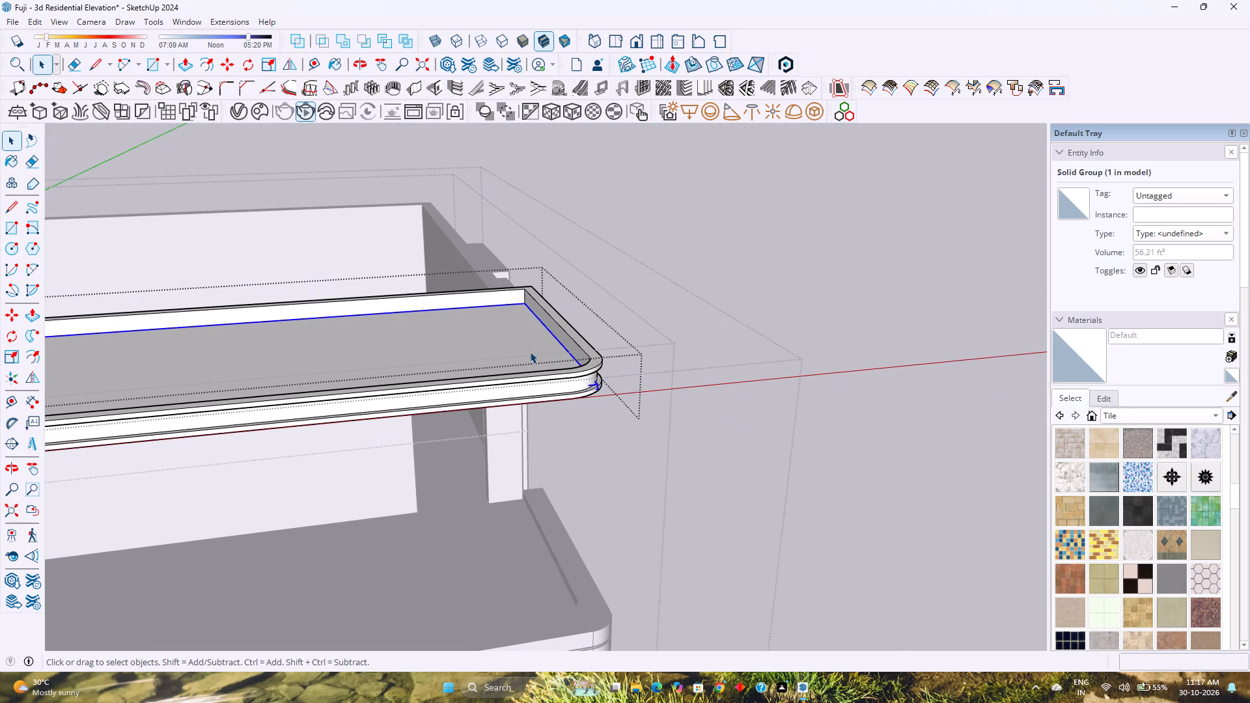
double_click(530, 351)
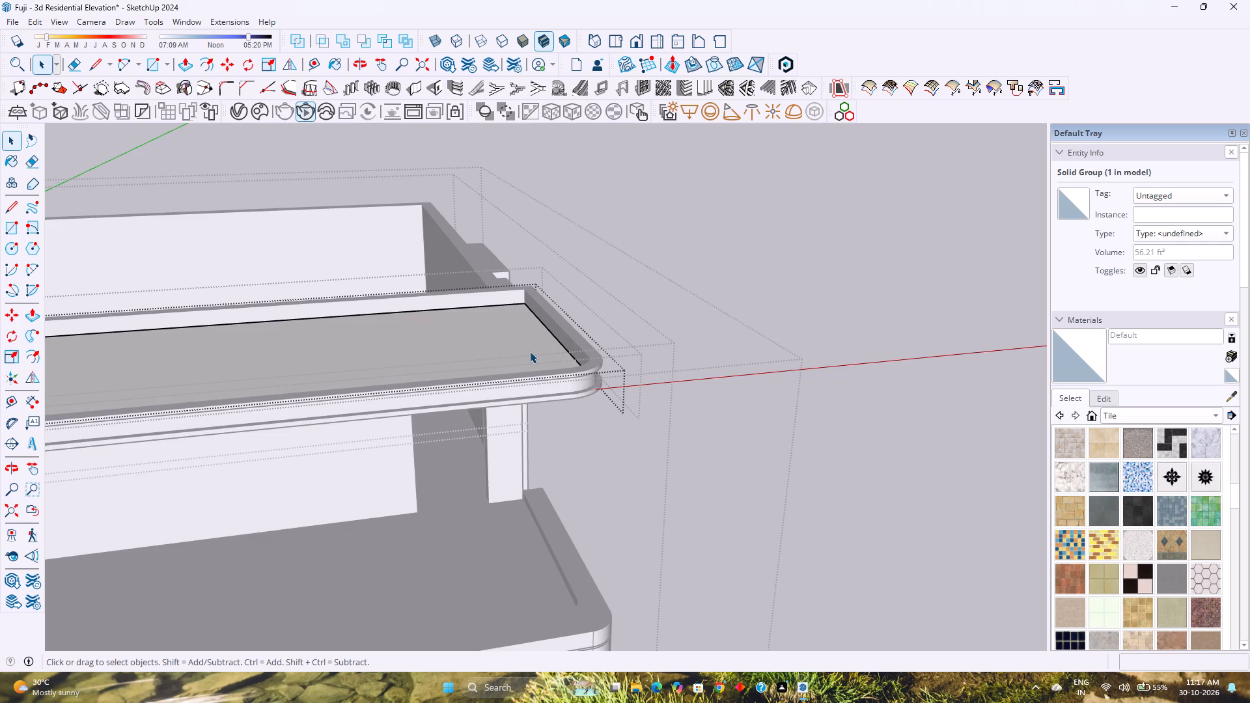
scroll(530, 351, "down", 1)
middle_click_drag(529, 351, 558, 410)
scroll(539, 391, "down", 3)
middle_click_drag(525, 381, 796, 366, "shift")
scroll(736, 353, "down", 2)
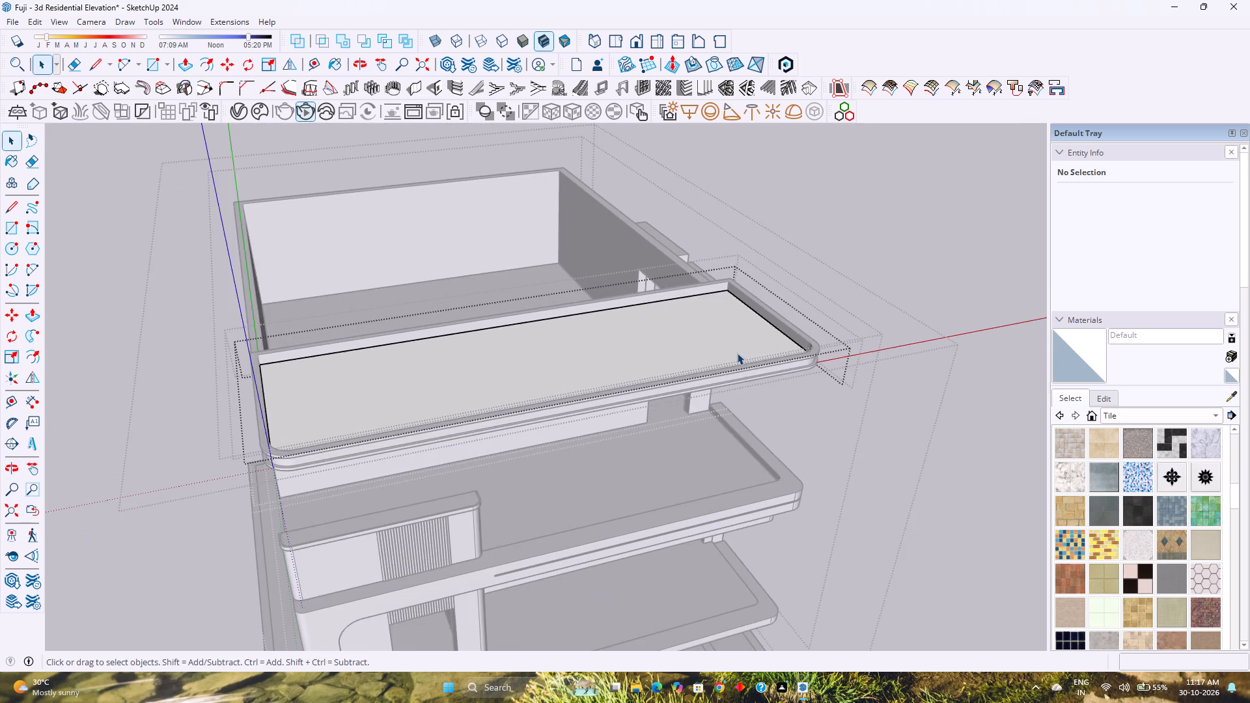
middle_click_drag(497, 387, 535, 355, "shift")
middle_click_drag(561, 372, 909, 448)
middle_click(909, 448)
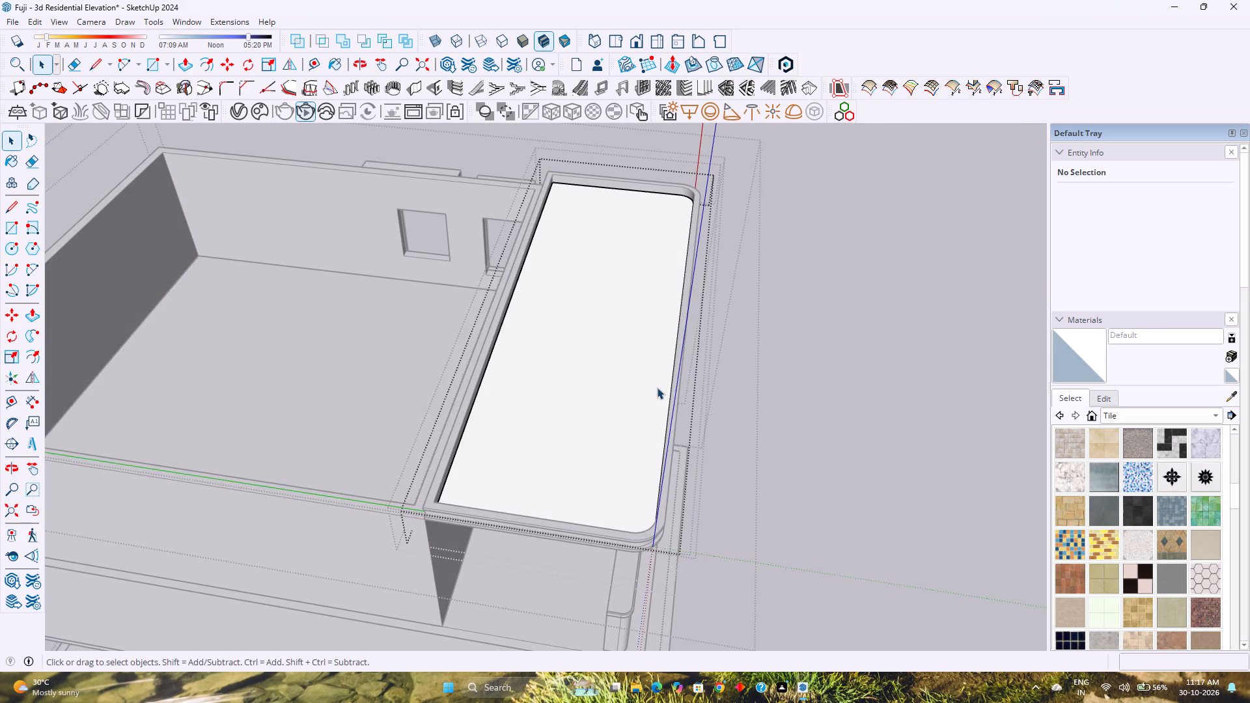
middle_click_drag(630, 375, 691, 392)
scroll(630, 375, "down", 1)
scroll(643, 375, "up", 3)
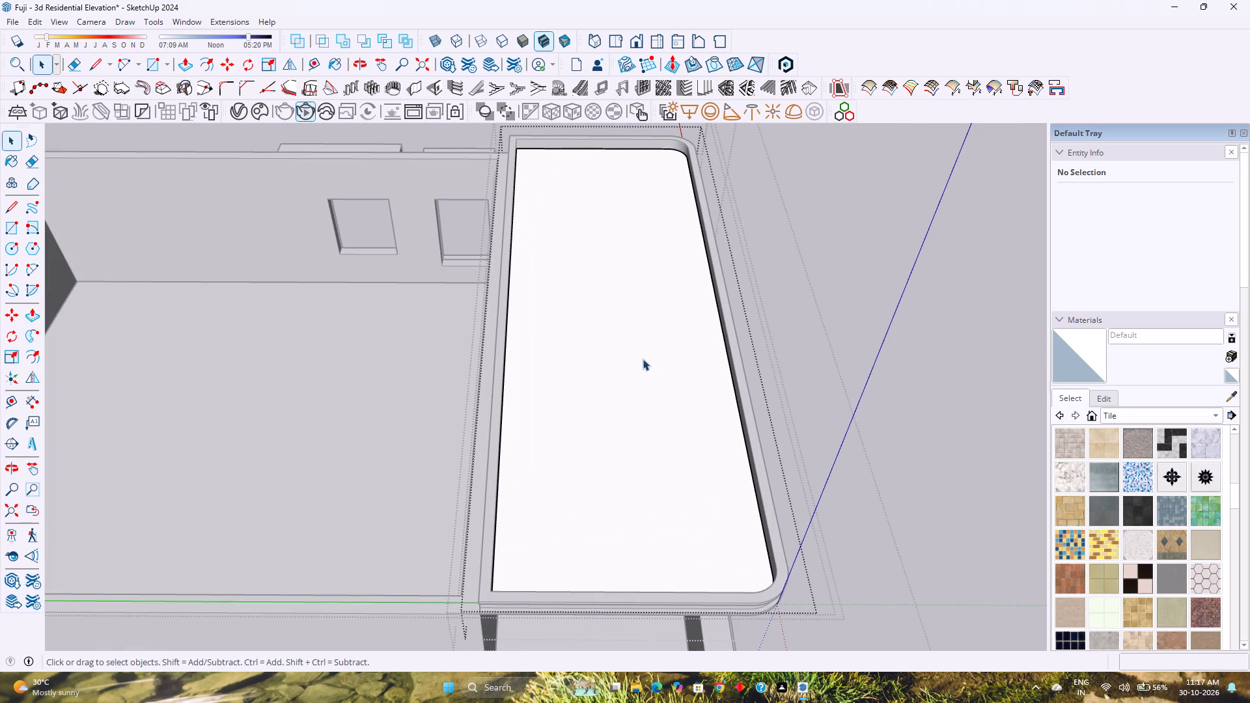
Place a guide line 3' inward from the long front edge of the slab's top face, parallel to it.
left_click(717, 309)
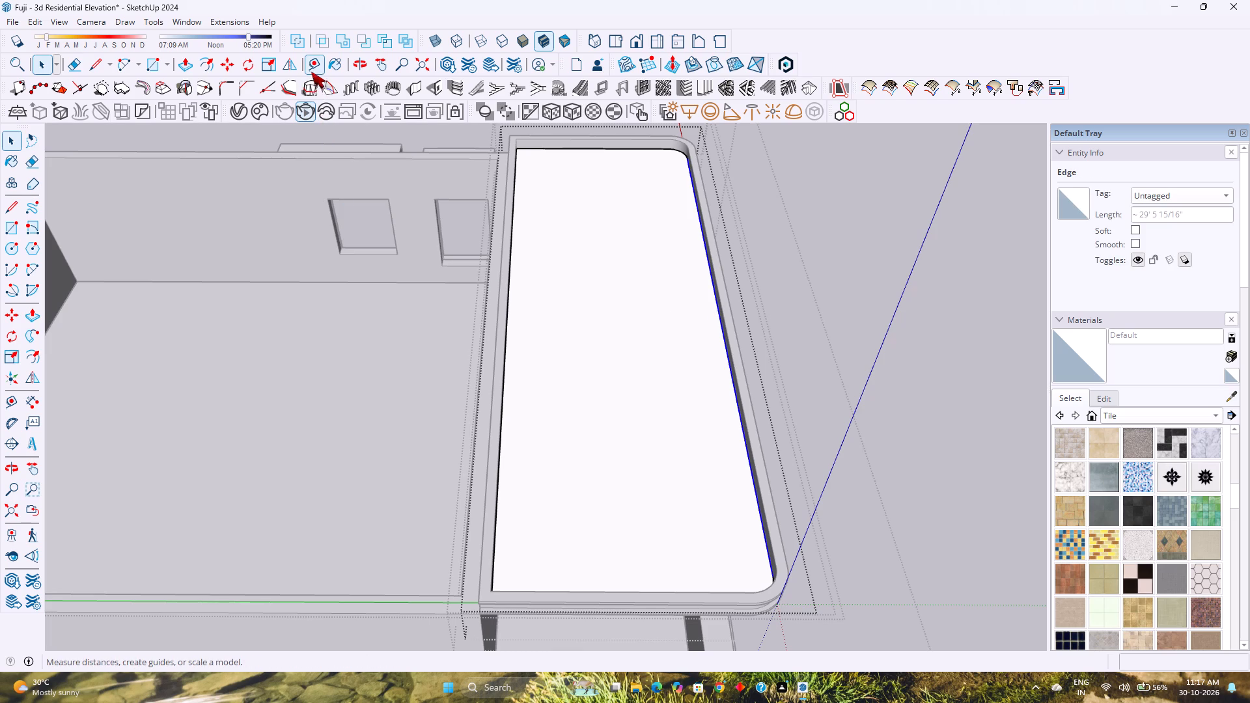
left_click(311, 70)
left_click(711, 306)
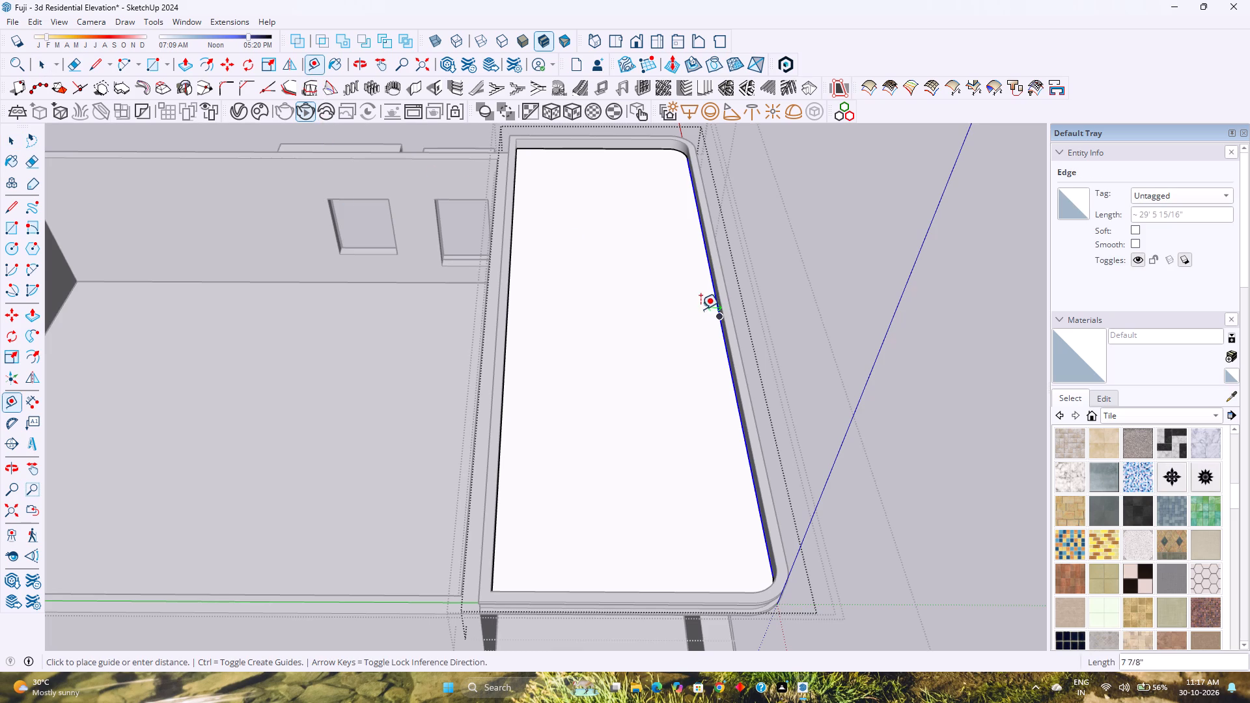
key("Escape")
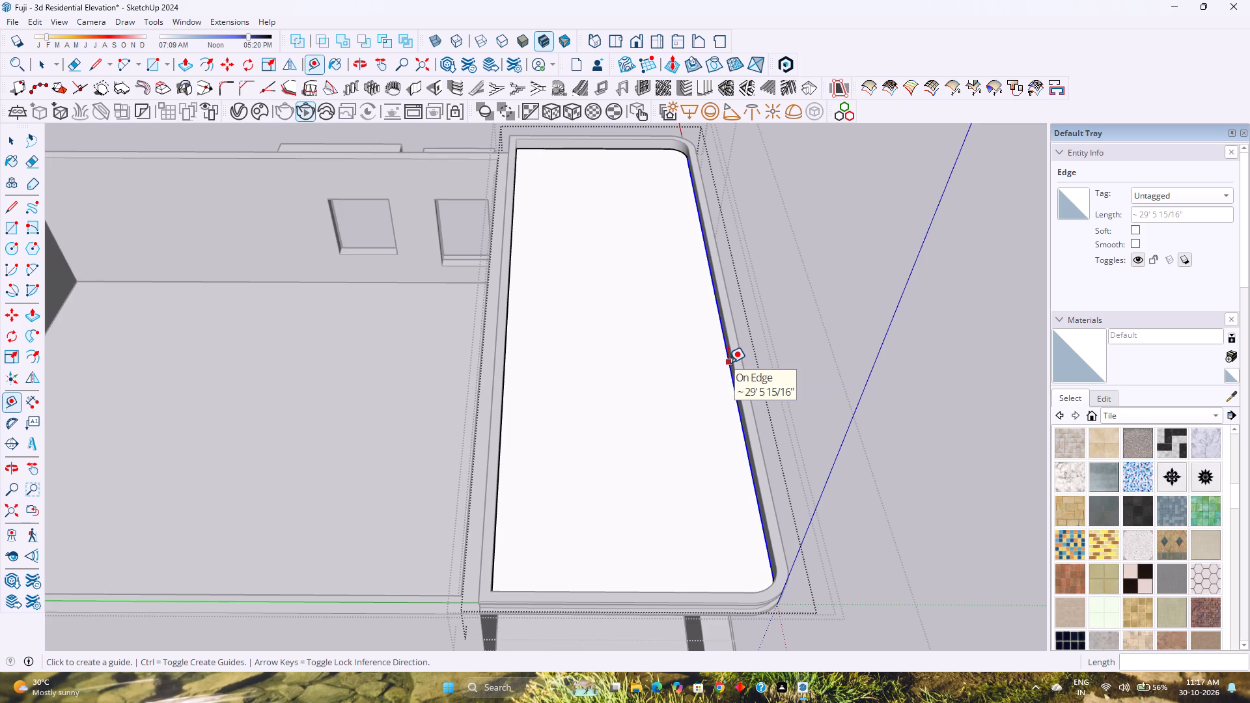
left_click(728, 363)
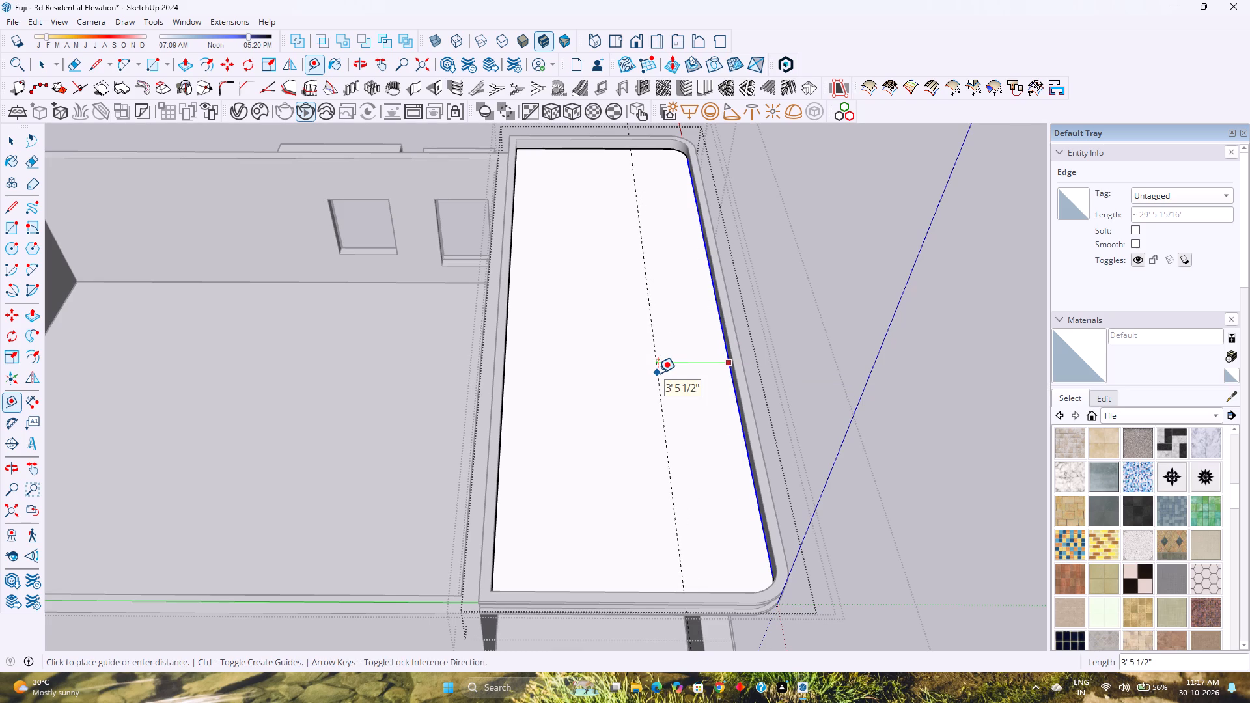
type("3'")
key("Return")
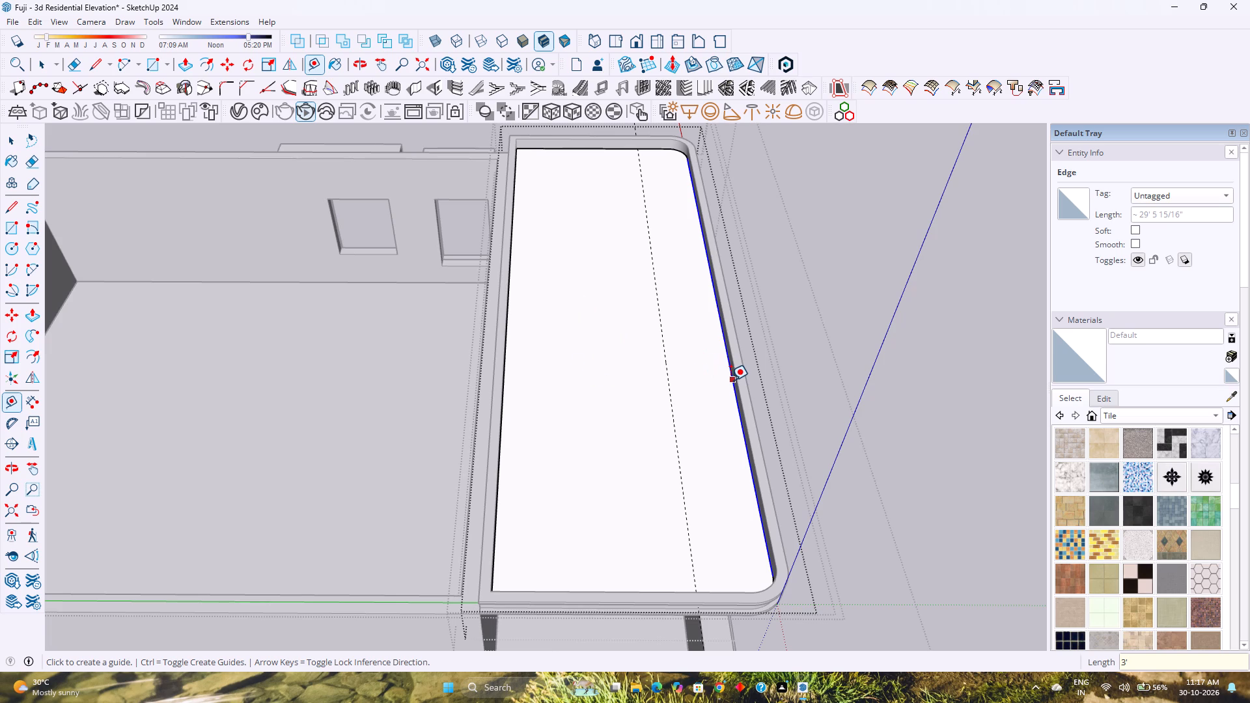
scroll(730, 380, "up", 5)
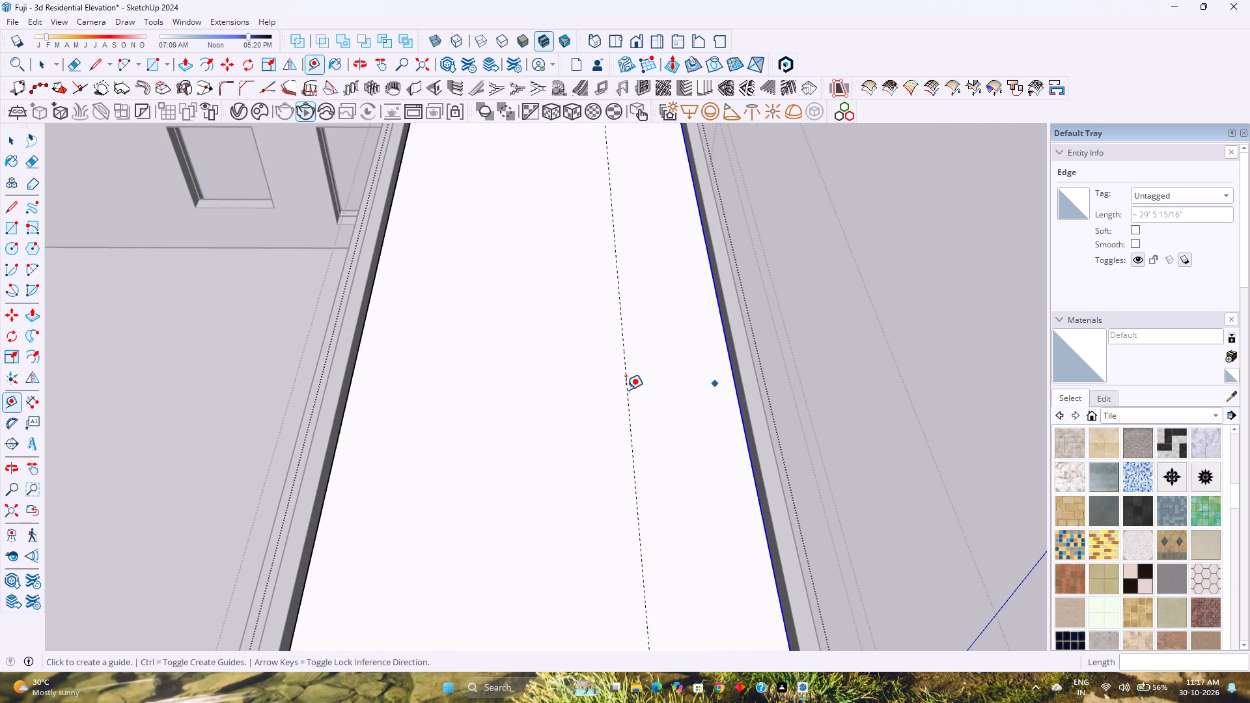
scroll(619, 390, "down", 6)
middle_click_drag(619, 390, 595, 419)
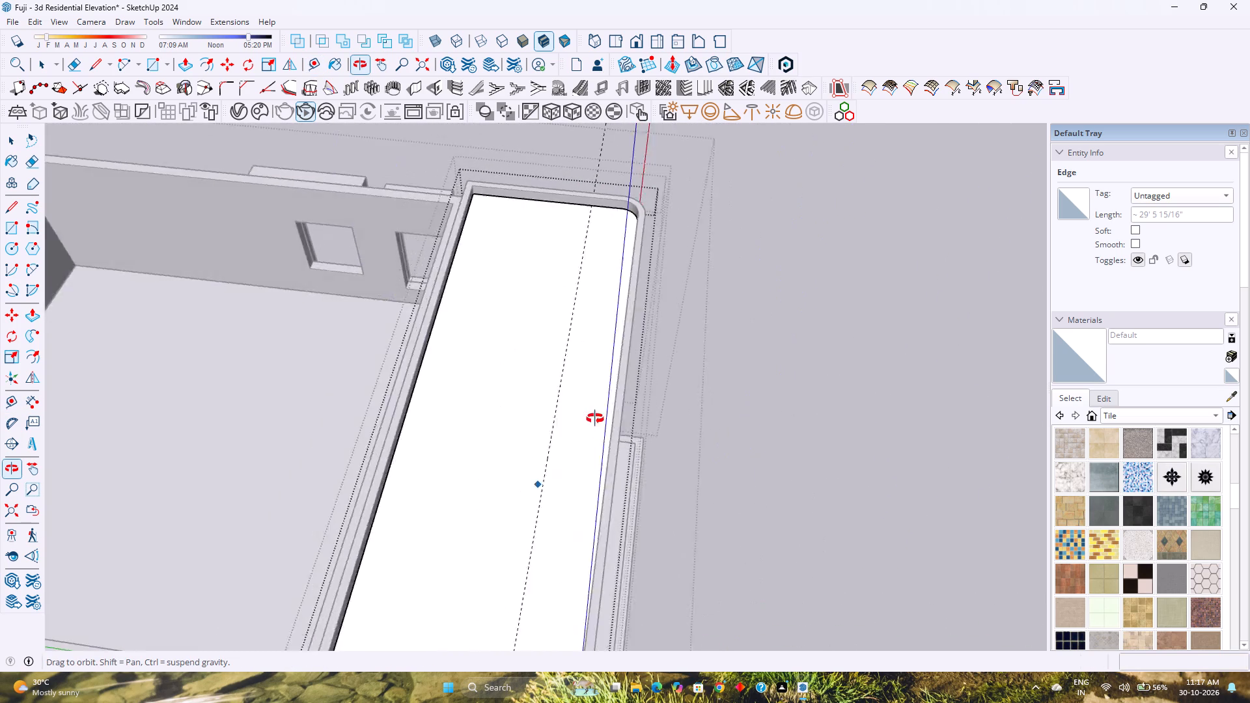
middle_click_drag(595, 419, 642, 384)
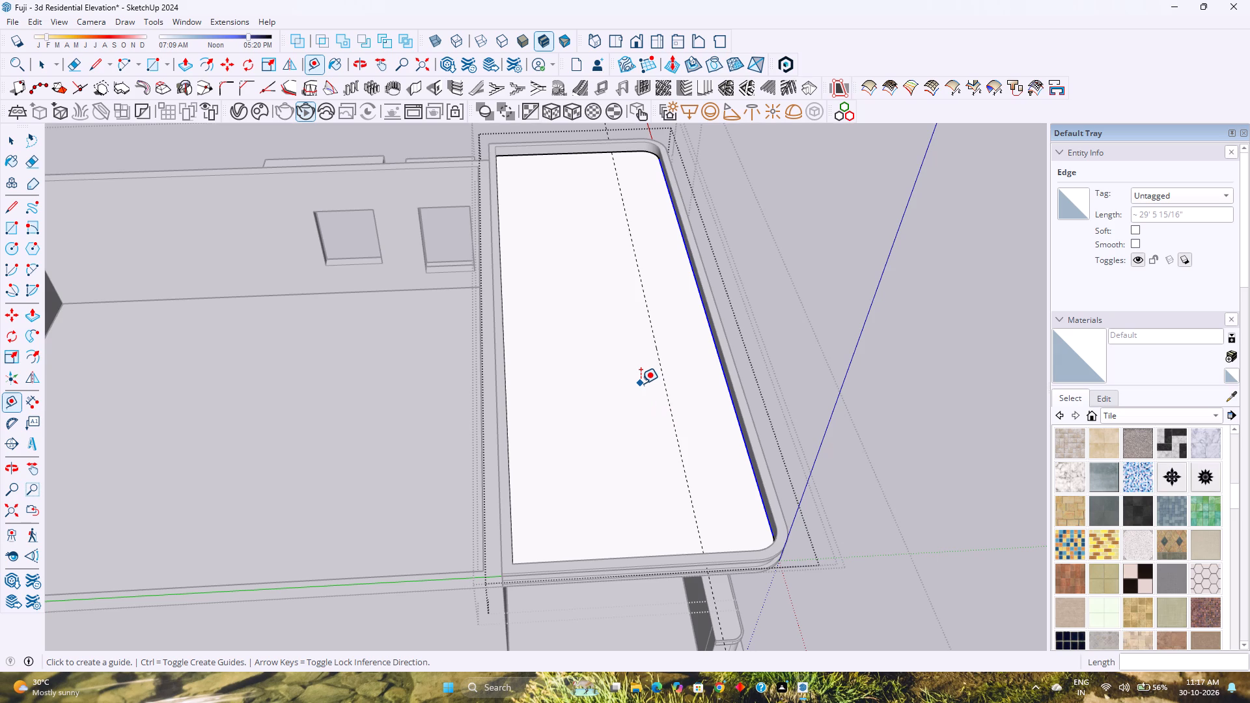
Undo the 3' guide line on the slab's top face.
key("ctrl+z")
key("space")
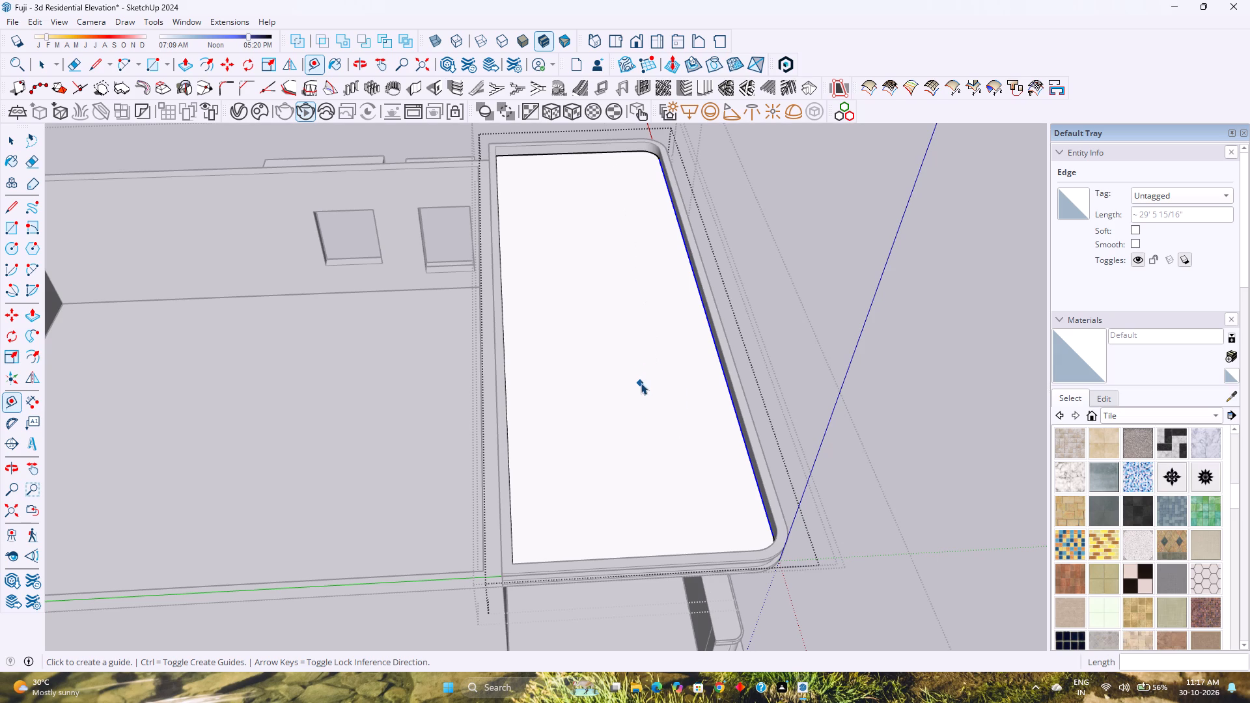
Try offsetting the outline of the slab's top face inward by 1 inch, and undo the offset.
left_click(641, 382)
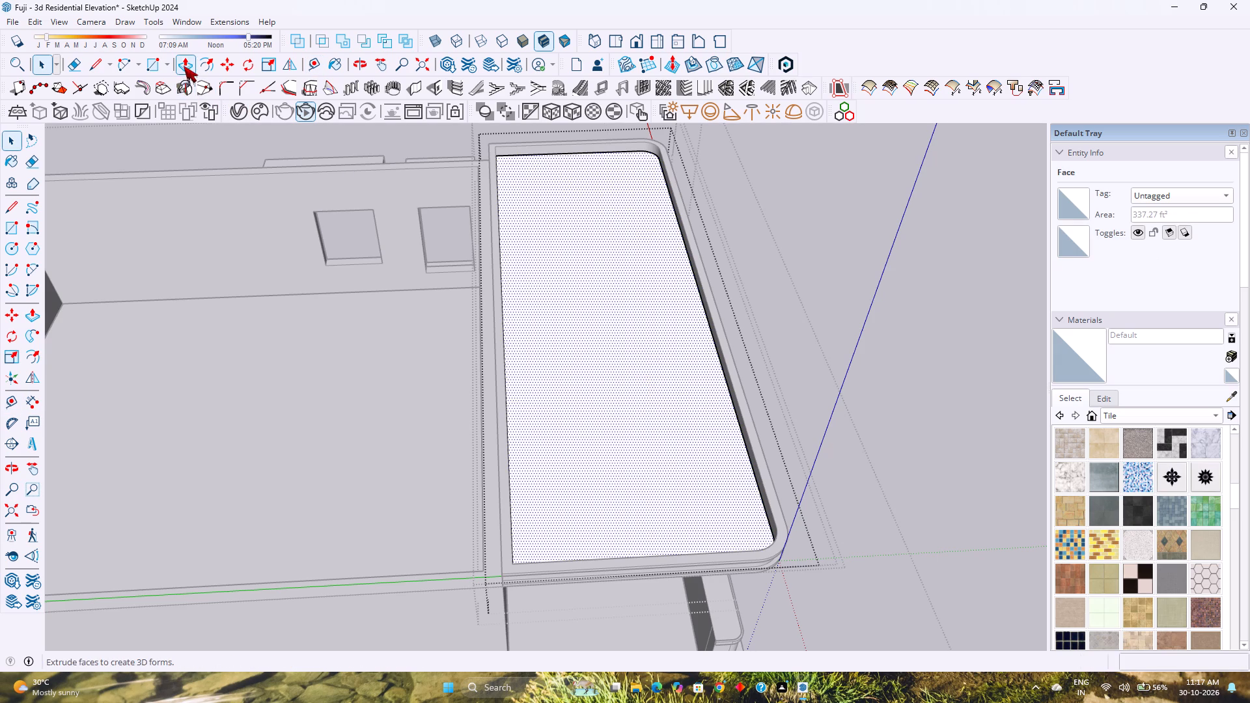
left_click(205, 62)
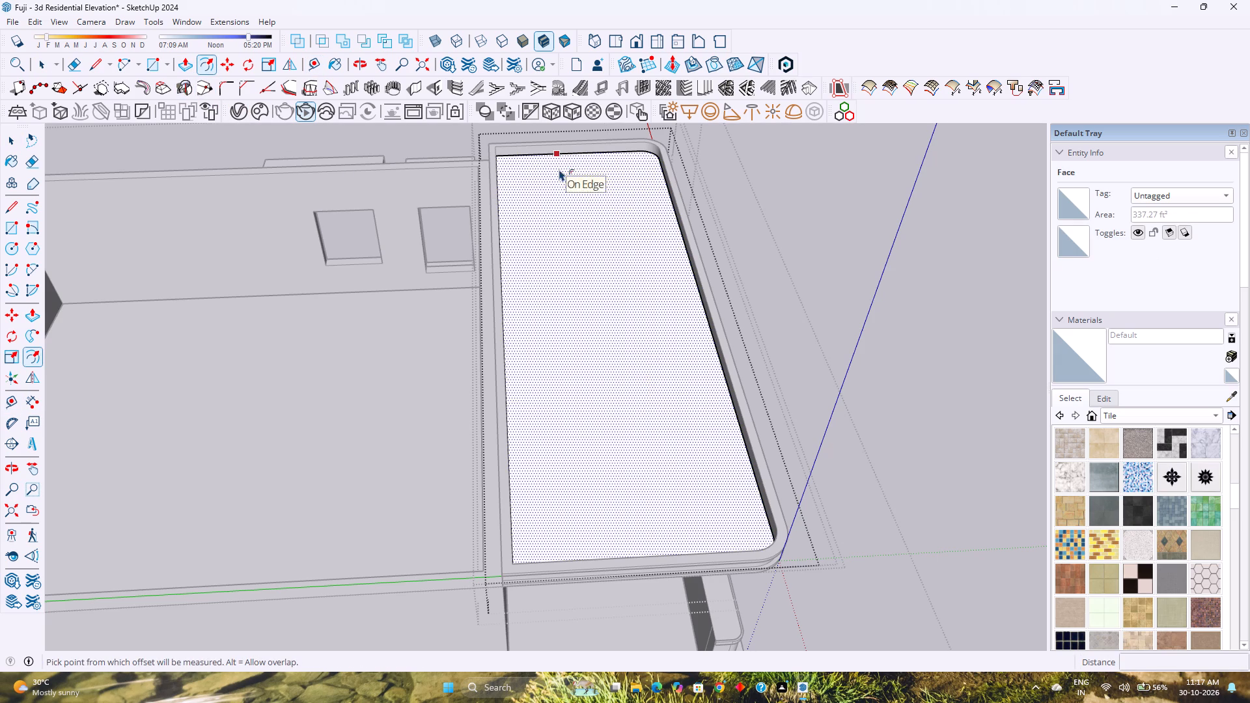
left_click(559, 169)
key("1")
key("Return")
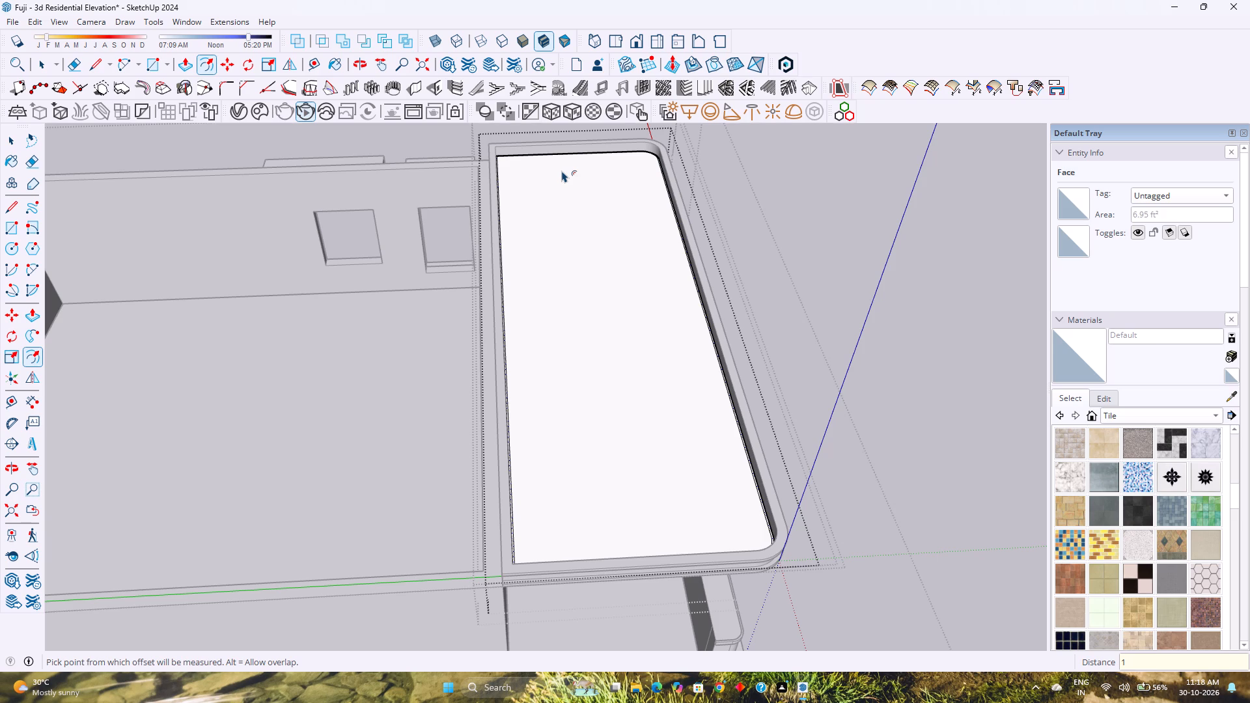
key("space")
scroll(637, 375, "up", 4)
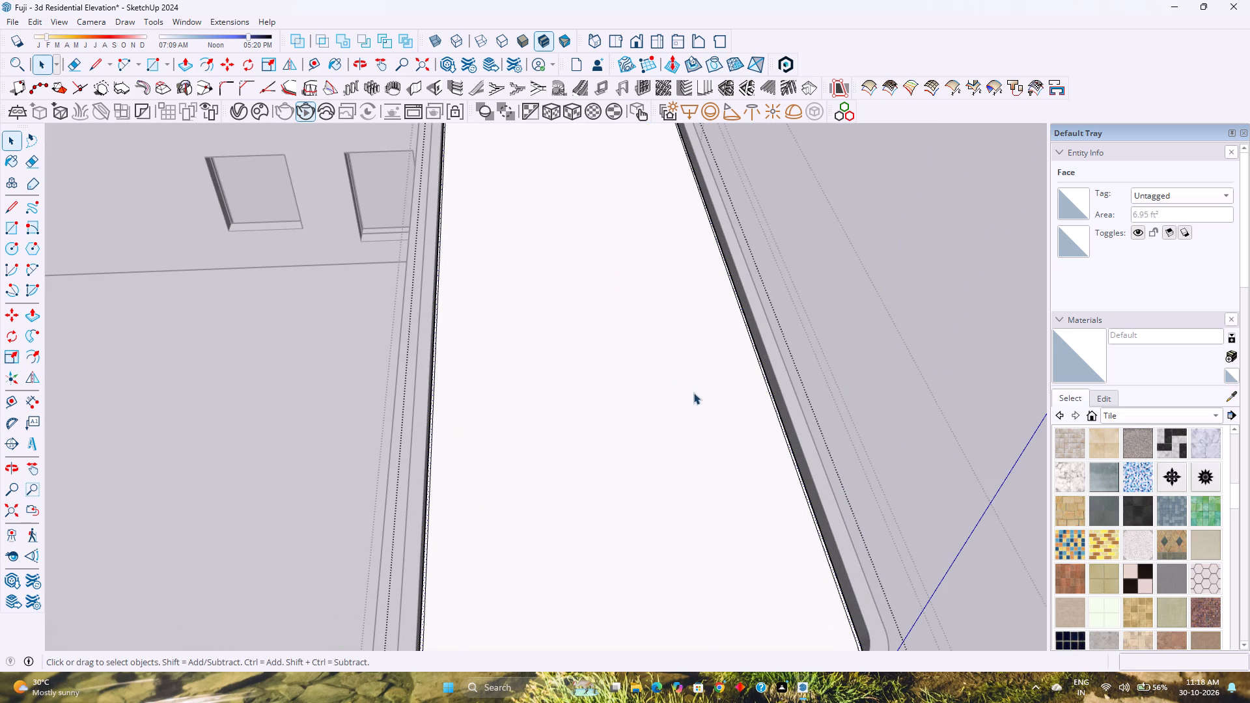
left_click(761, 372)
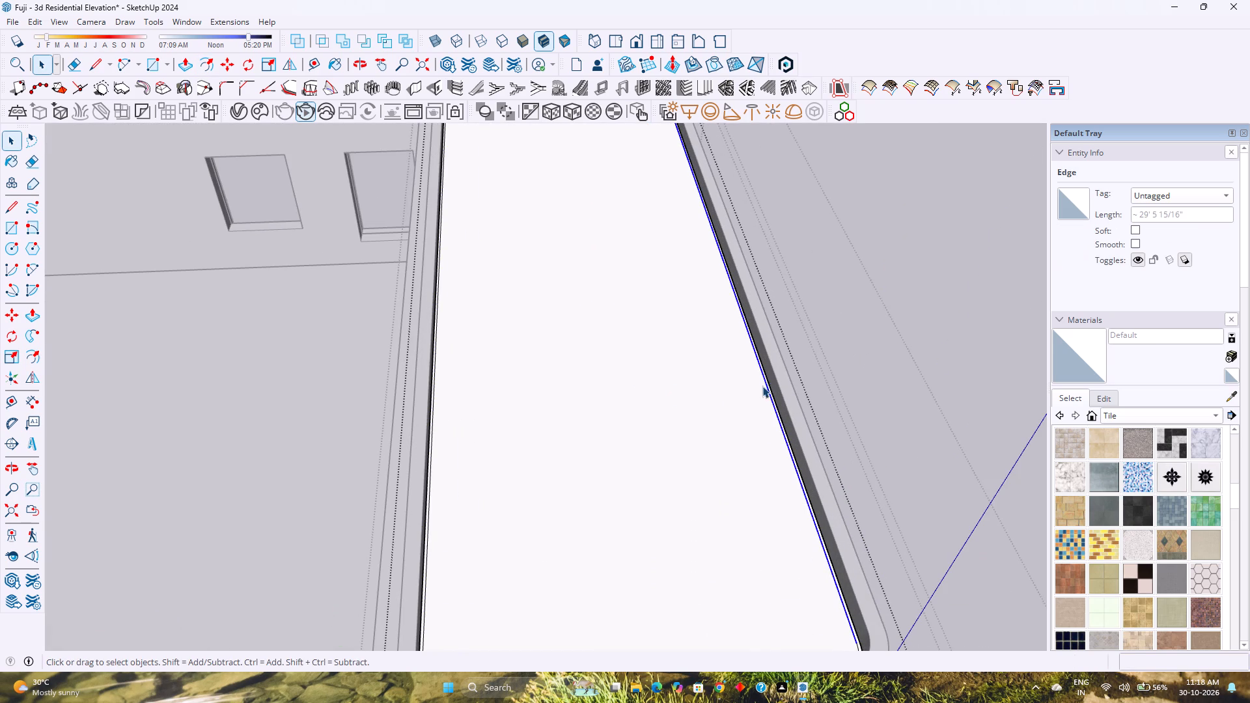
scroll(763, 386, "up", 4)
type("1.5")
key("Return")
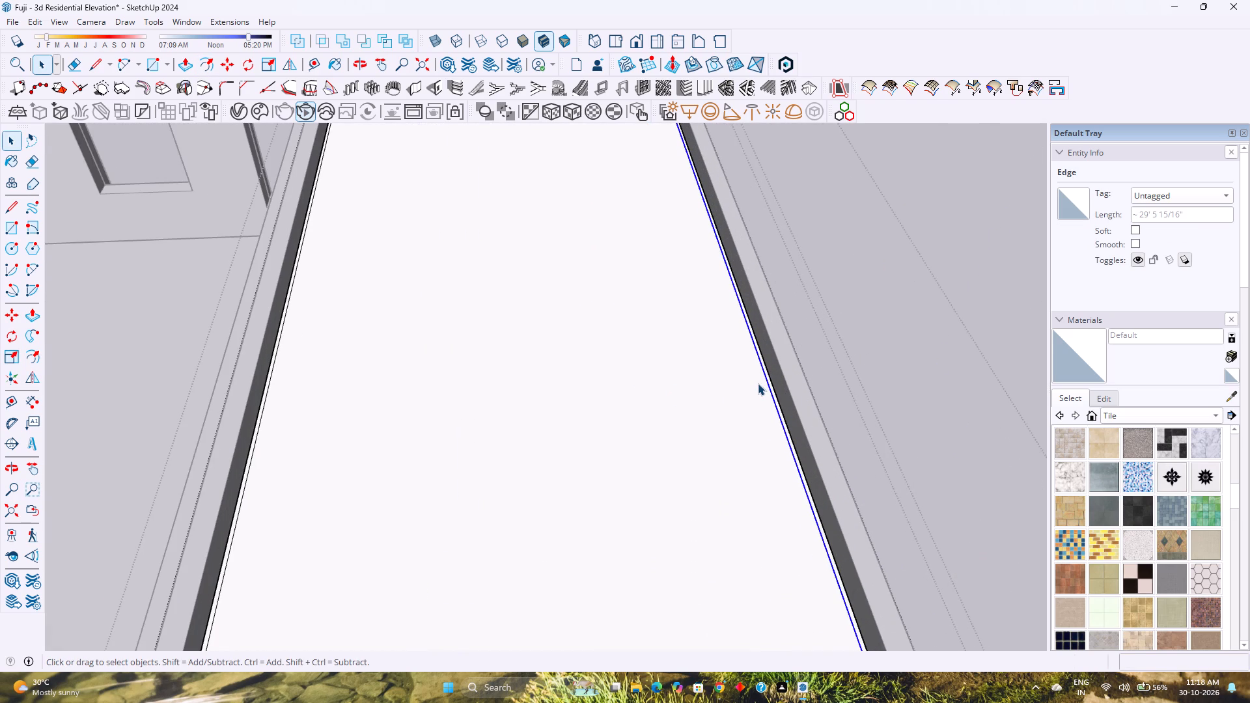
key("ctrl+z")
Offset the outline of the slab's top face inward by 1.5 inches.
key("space")
left_click(634, 357)
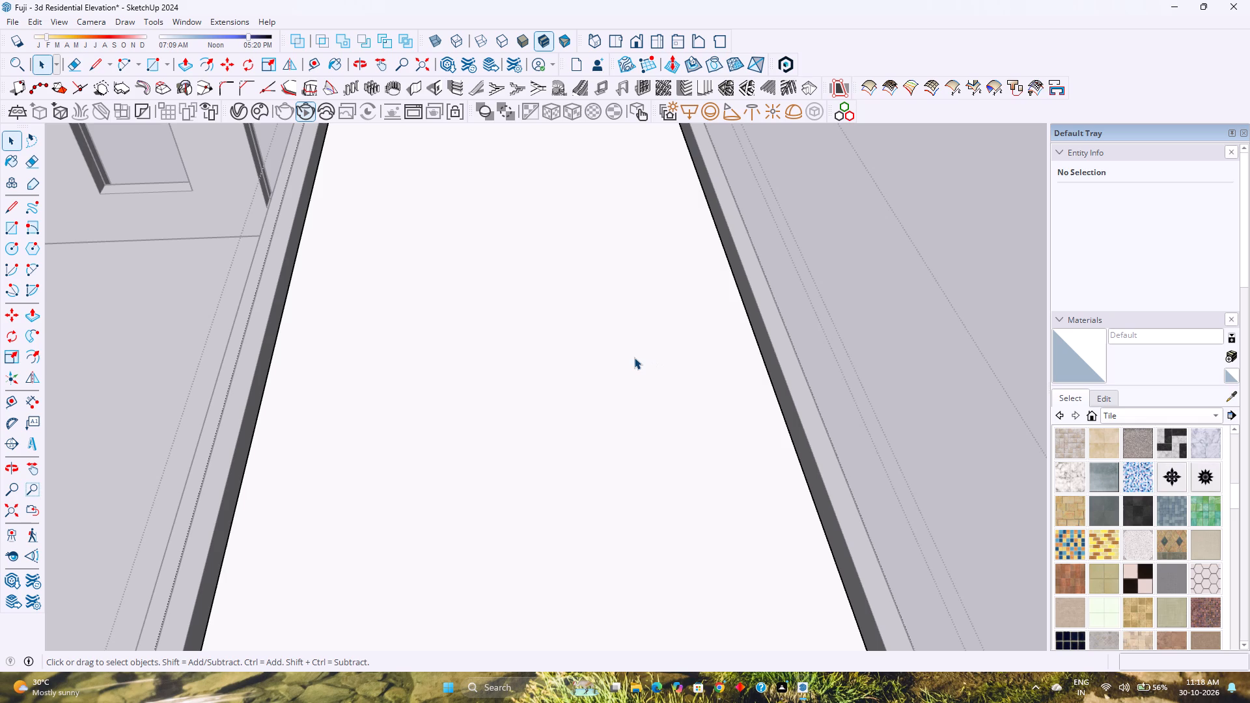
left_click(210, 69)
left_click(426, 294)
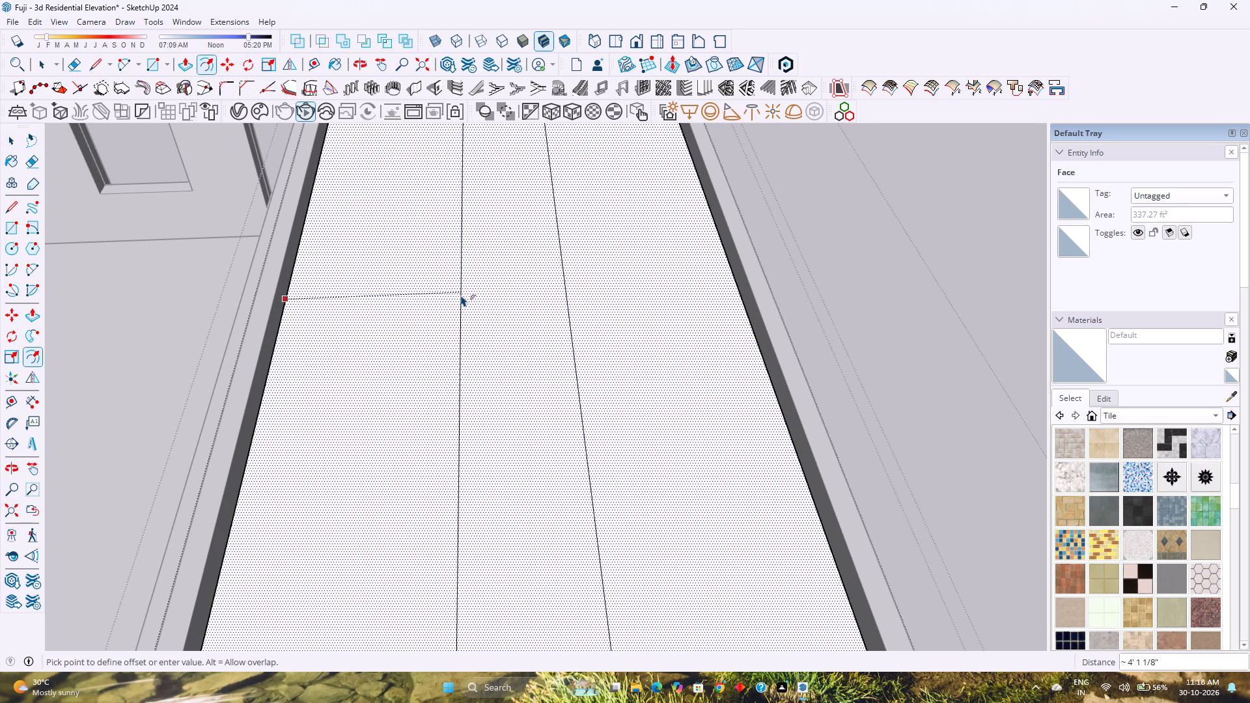
type("1.5")
key("Return")
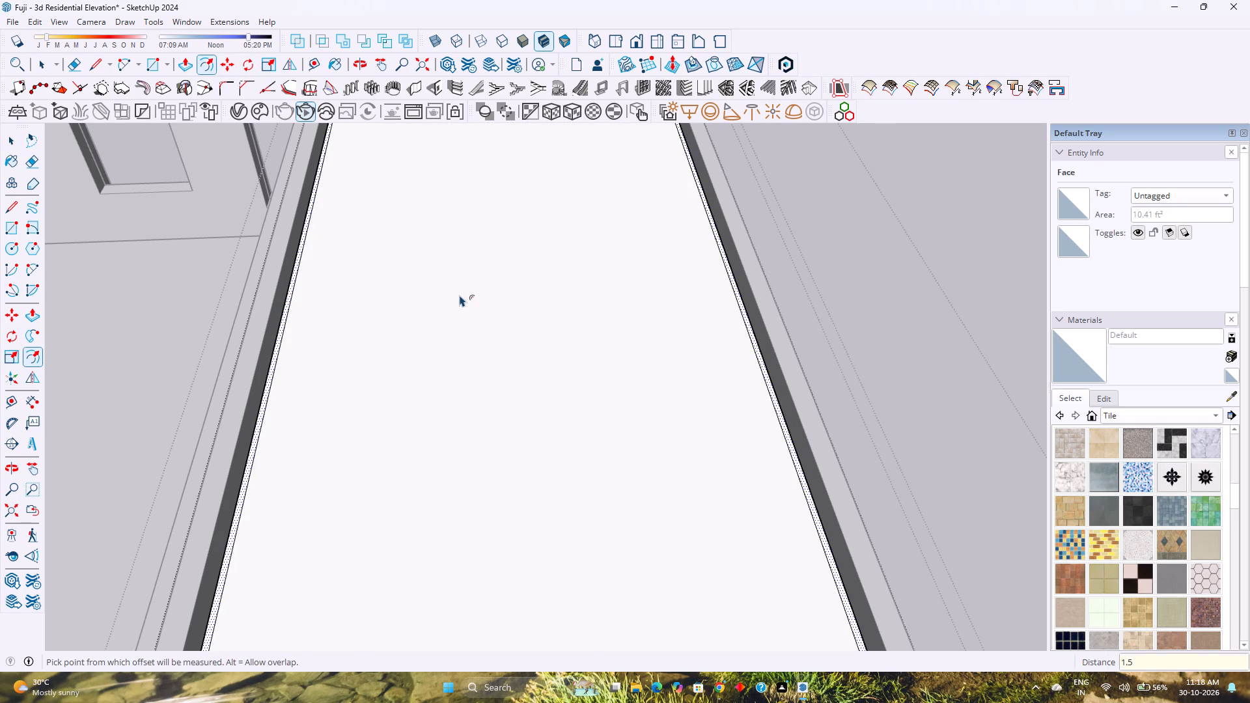
key("space")
left_click(460, 295)
Place a guide line 3' inward from the long front edge of the inset outline, parallel to it.
scroll(460, 295, "down", 7)
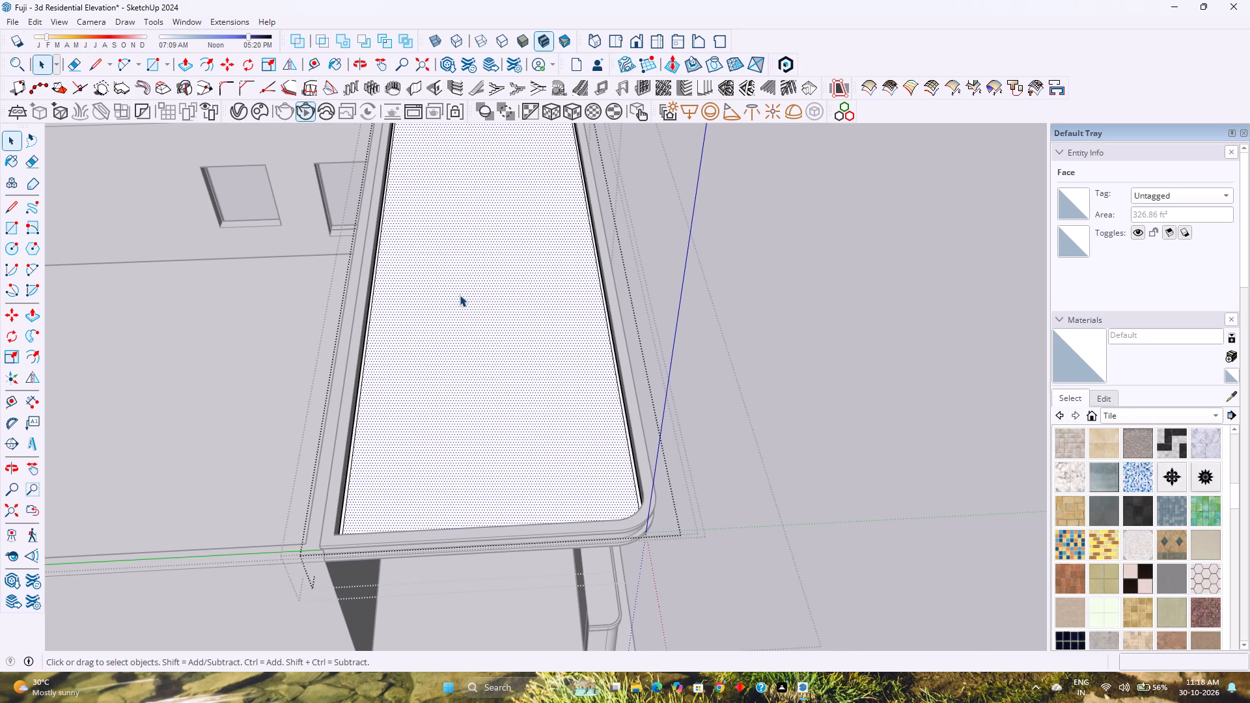
scroll(460, 295, "up", 4)
scroll(460, 295, "down", 2)
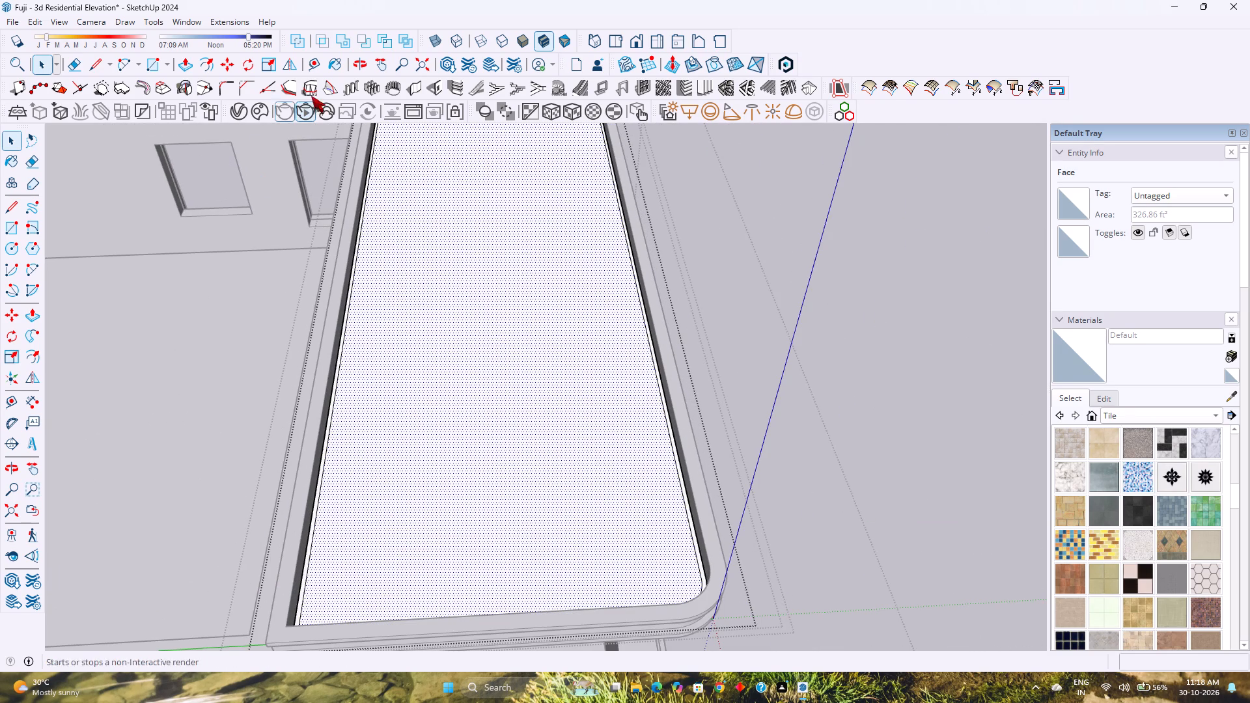
left_click(314, 65)
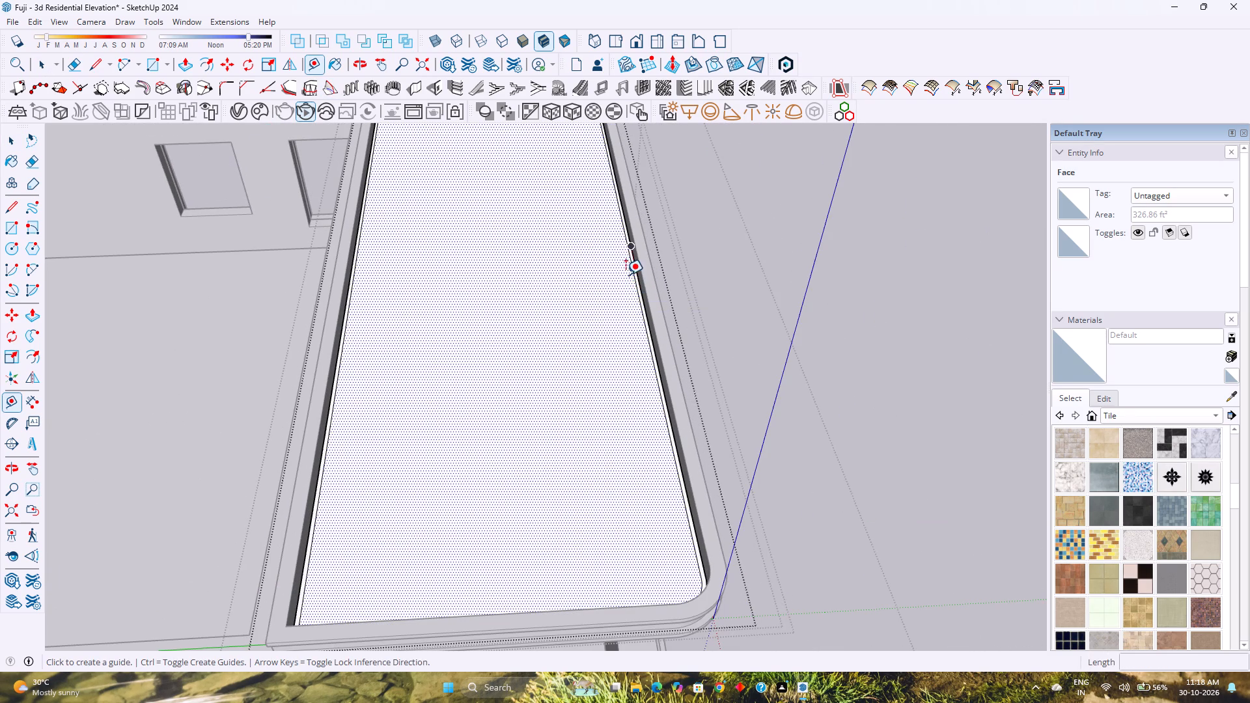
scroll(626, 273, "up", 10)
left_click(635, 239)
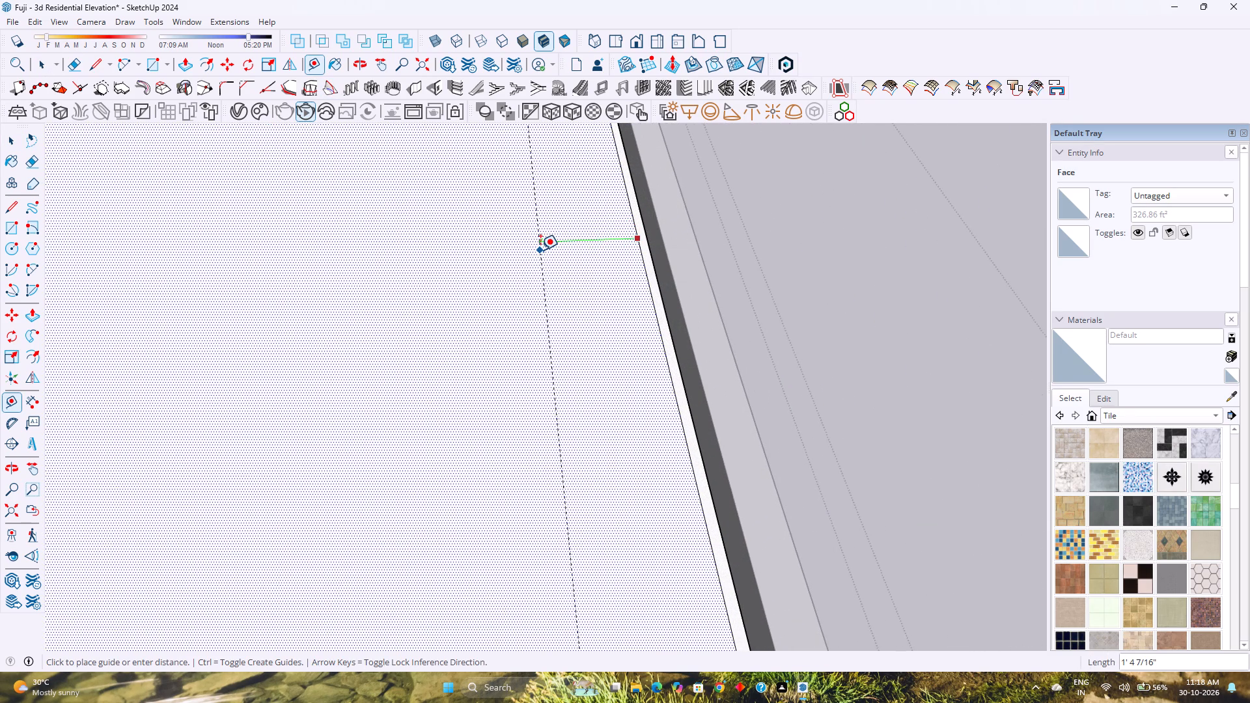
type("3'")
key("Return")
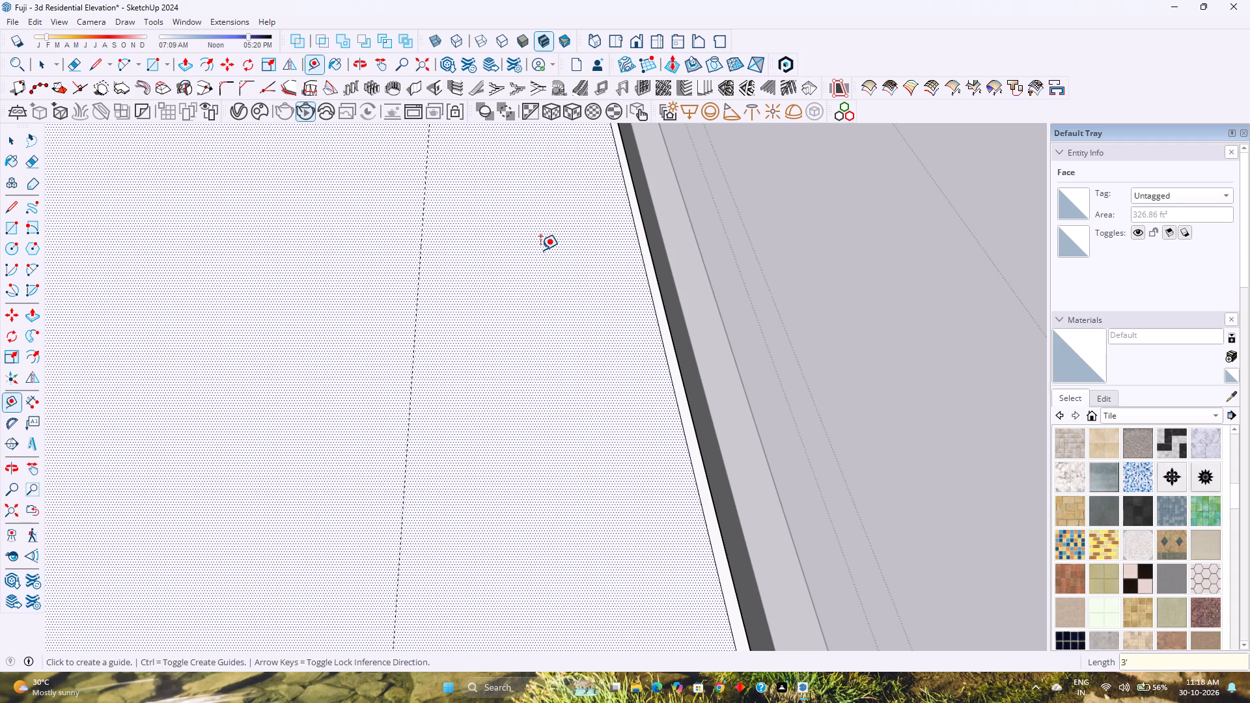
Place a second parallel guide line 3 inches behind the first one, toward the slab's rear edge.
scroll(537, 262, "down", 1)
scroll(516, 342, "down", 13)
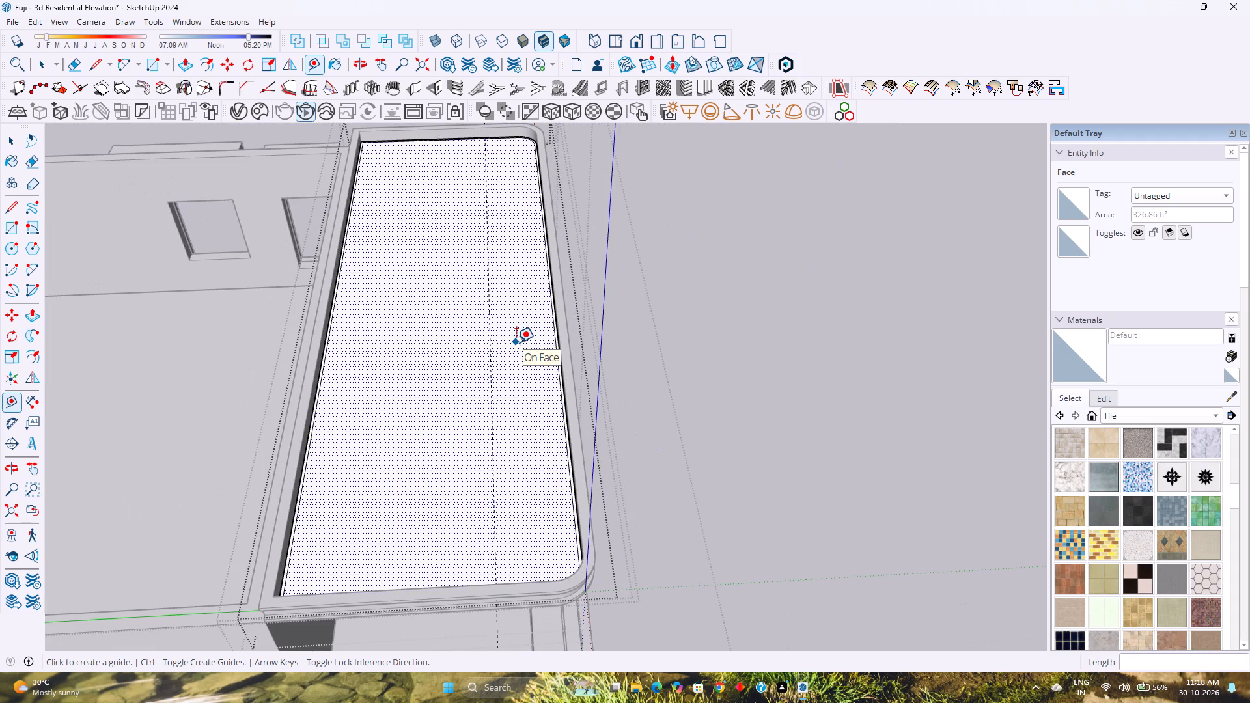
middle_click_drag(516, 342, 505, 380)
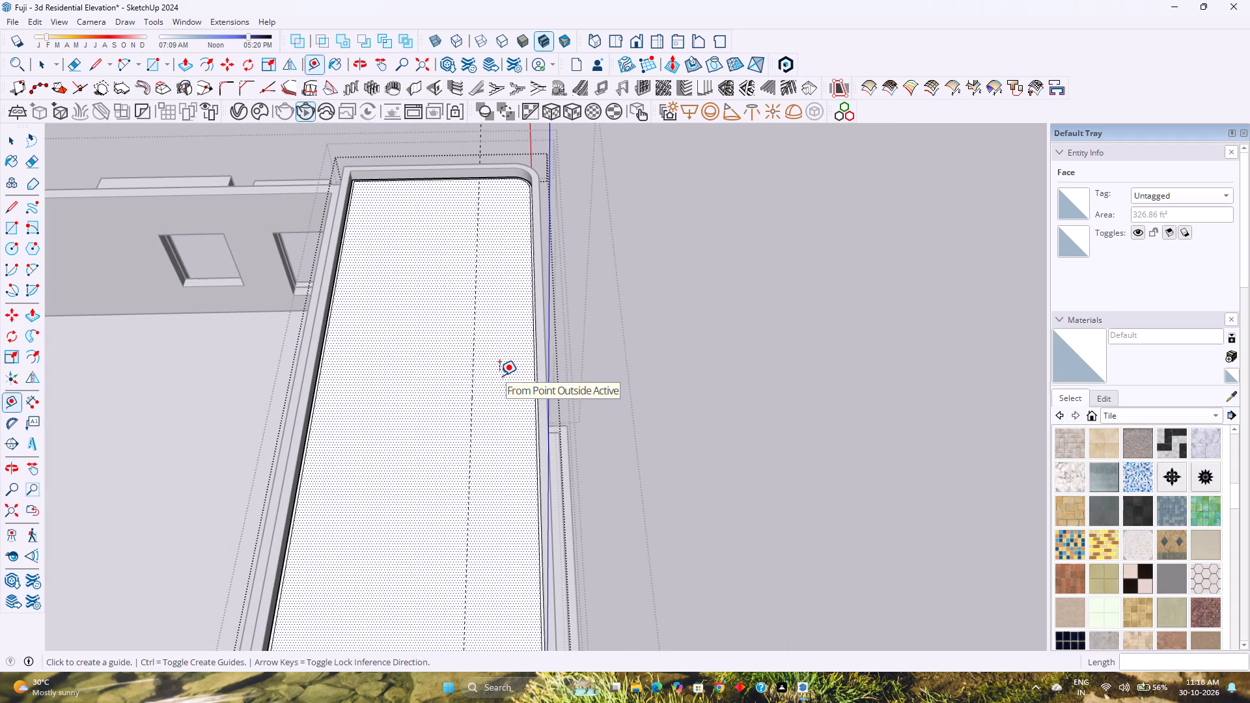
left_click(471, 352)
key("3")
key("Return")
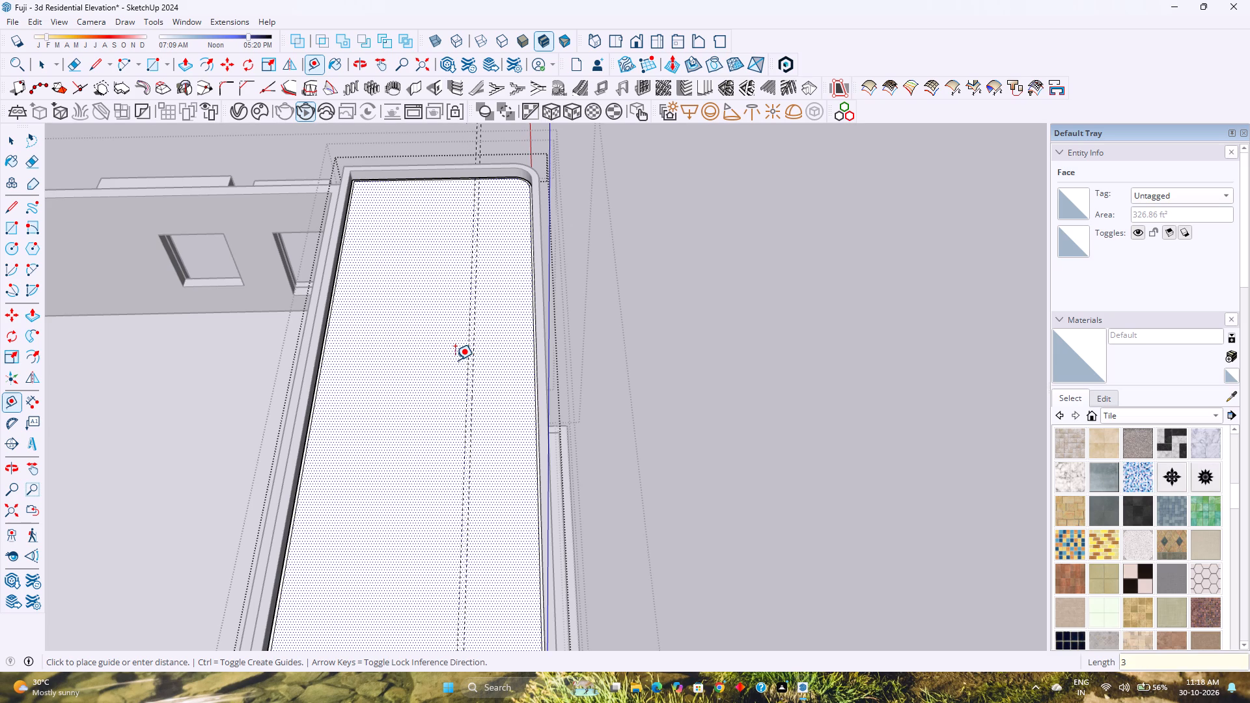
Copy the inset outline's short end edge along the red axis to the opposite end, dividing the span into 4 equal bays.
scroll(393, 252, "down", 4)
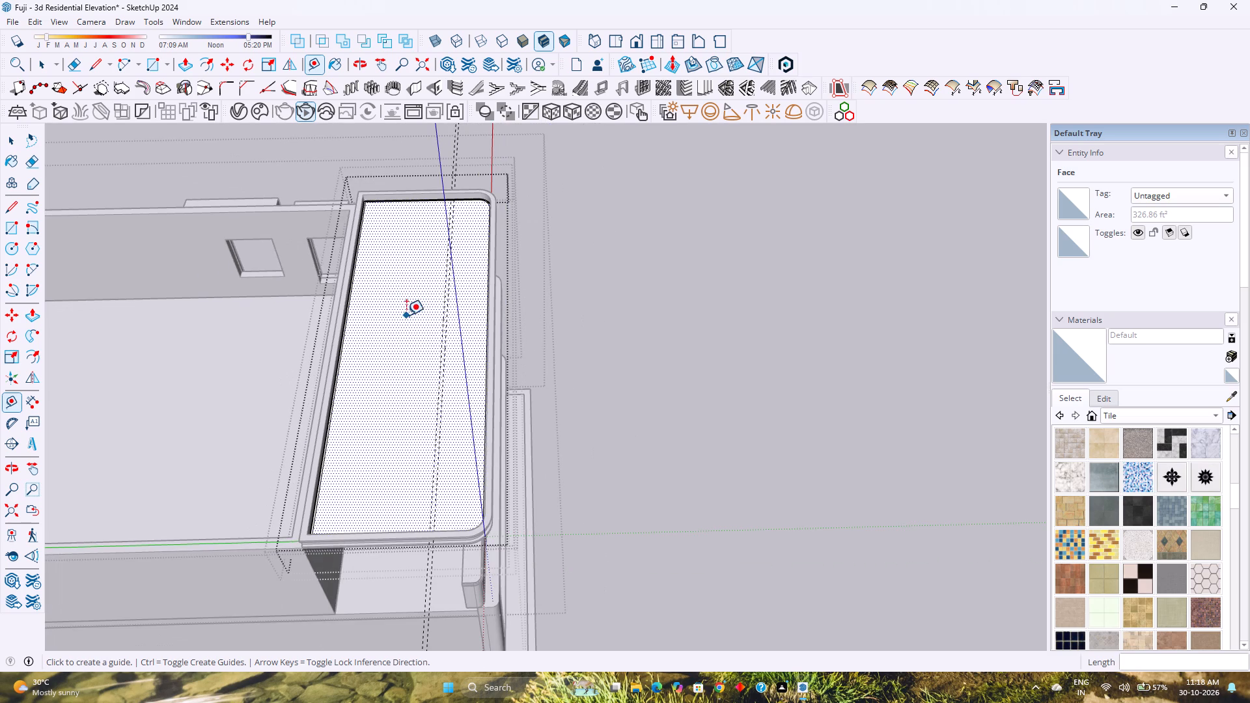
middle_click_drag(406, 314, 463, 243, "shift")
middle_click_drag(462, 272, 186, 401)
middle_click(186, 401)
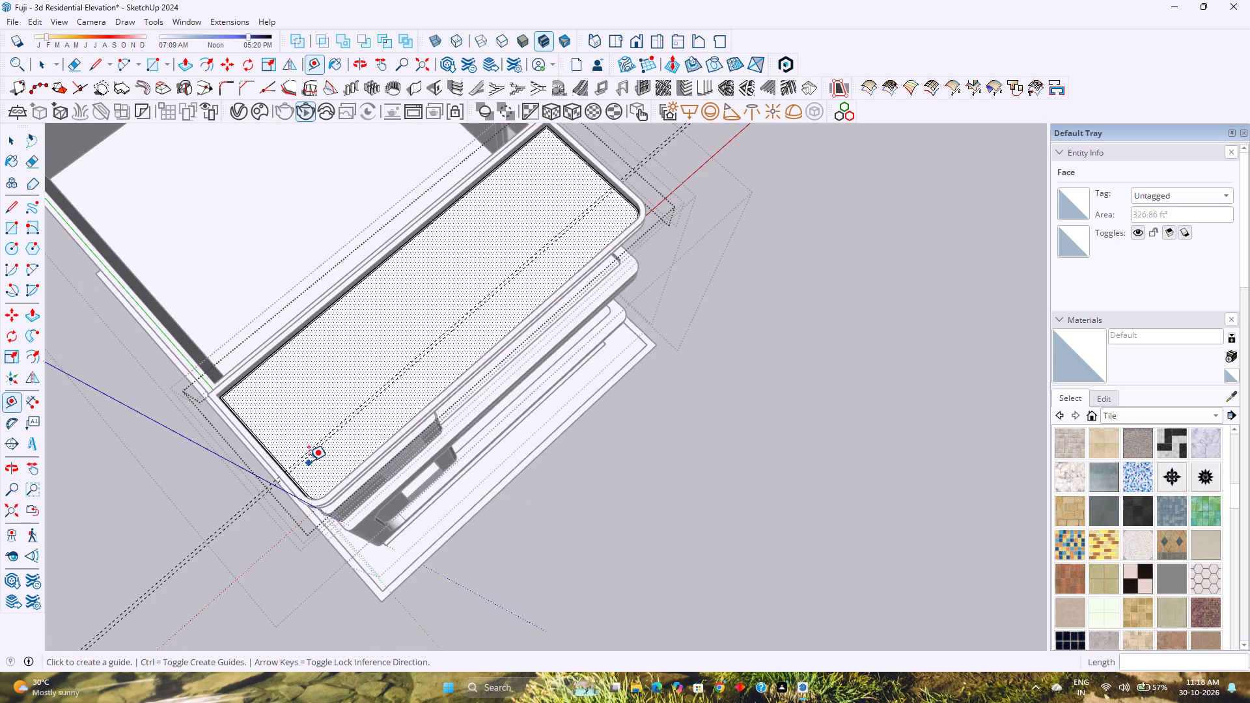
scroll(309, 461, "up", 6)
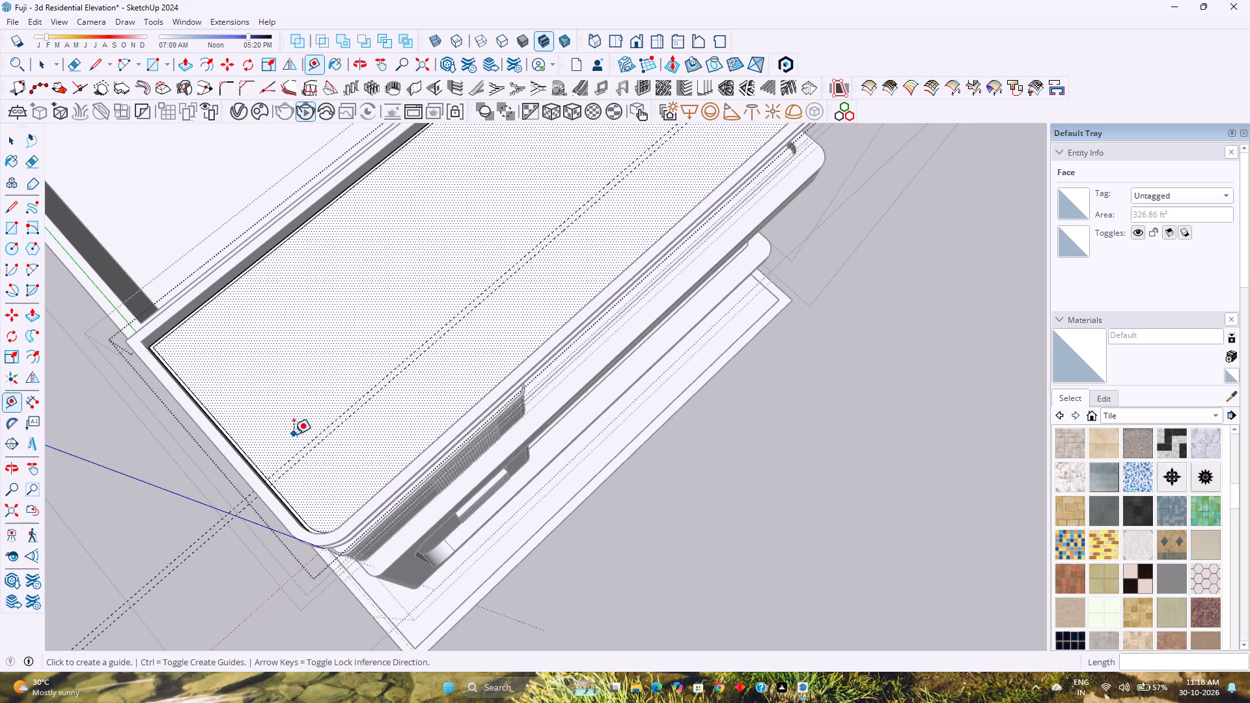
scroll(294, 428, "down", 1)
middle_click_drag(359, 420, 201, 440)
scroll(305, 403, "down", 5)
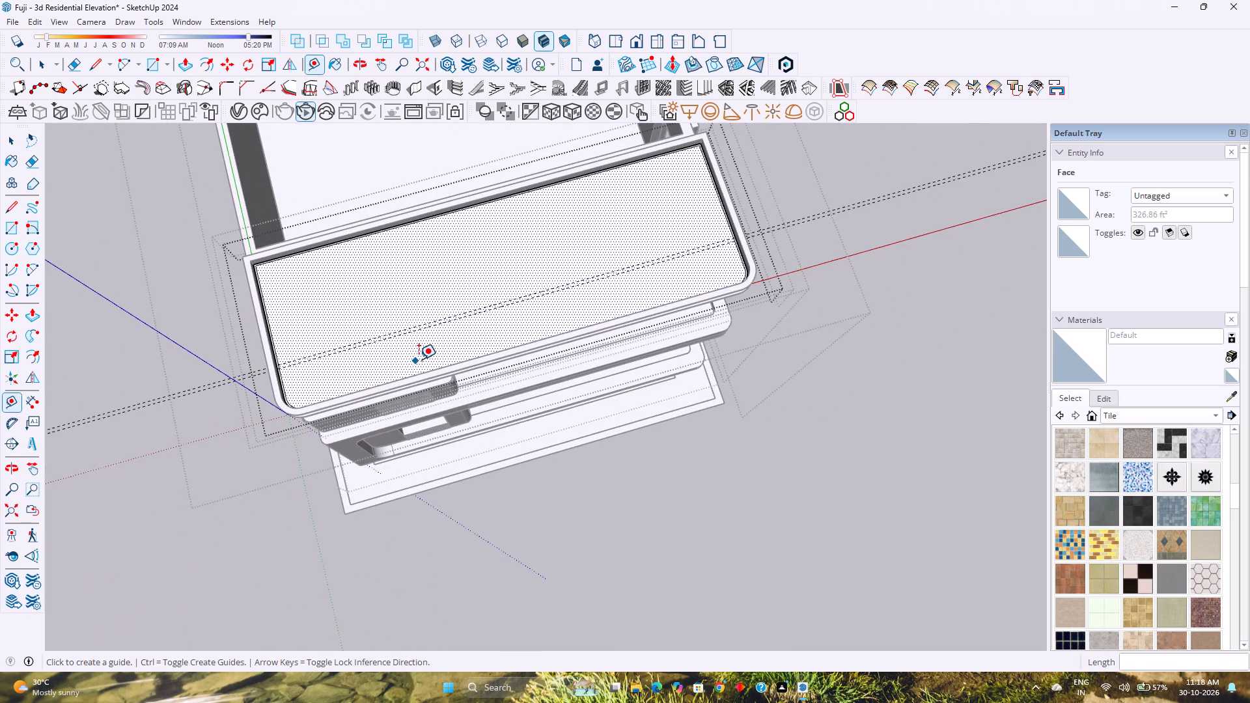
middle_click_drag(421, 357, 320, 448, "shift")
scroll(204, 420, "up", 5)
key("space")
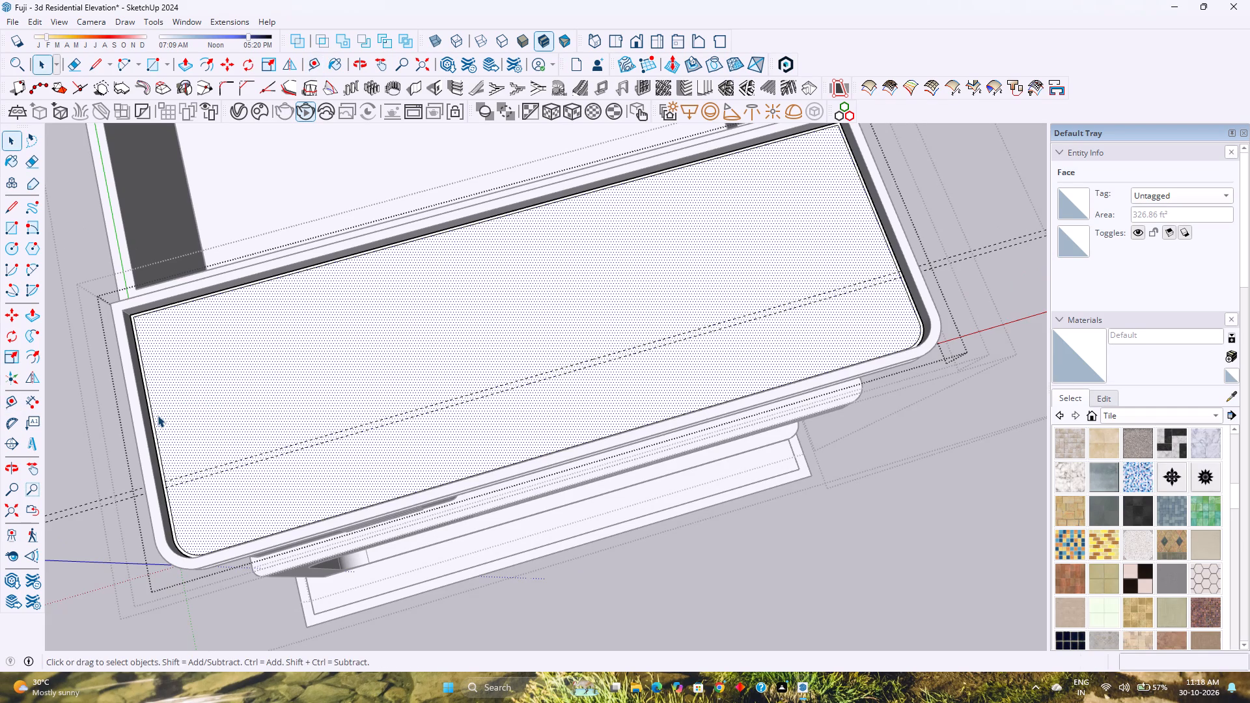
left_click(154, 416)
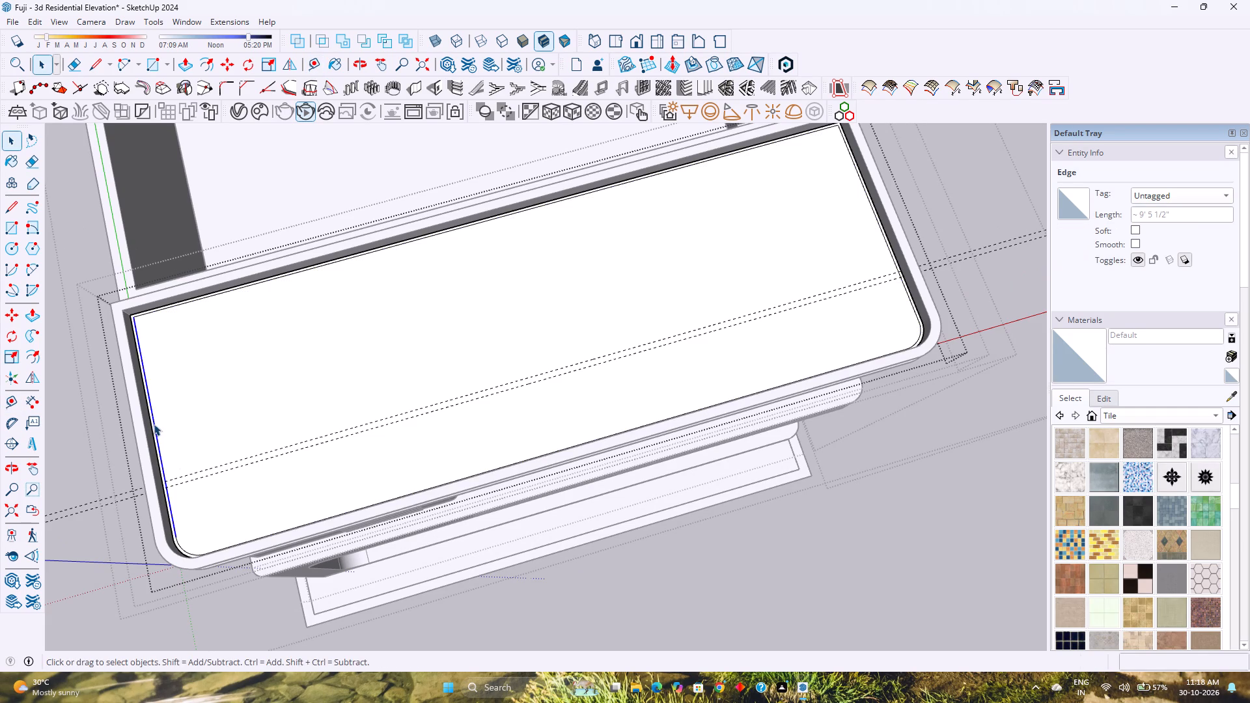
key("m")
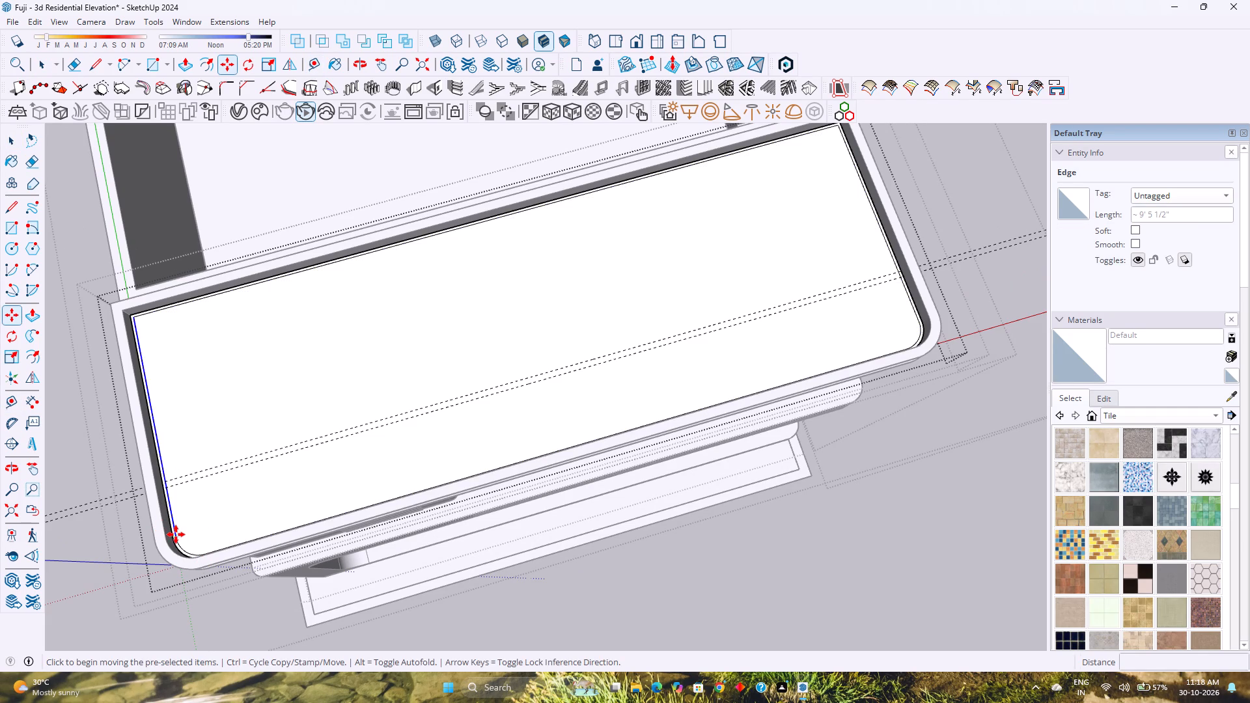
left_click(176, 534)
key("Right")
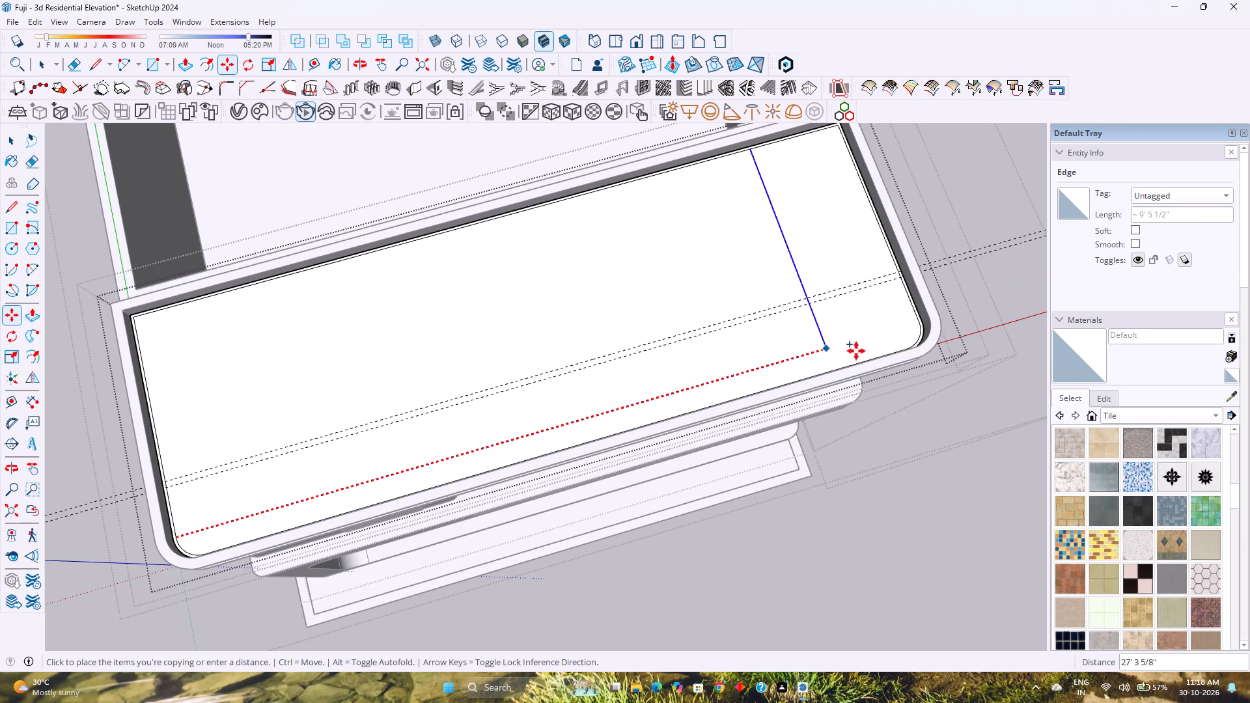
left_click(915, 322)
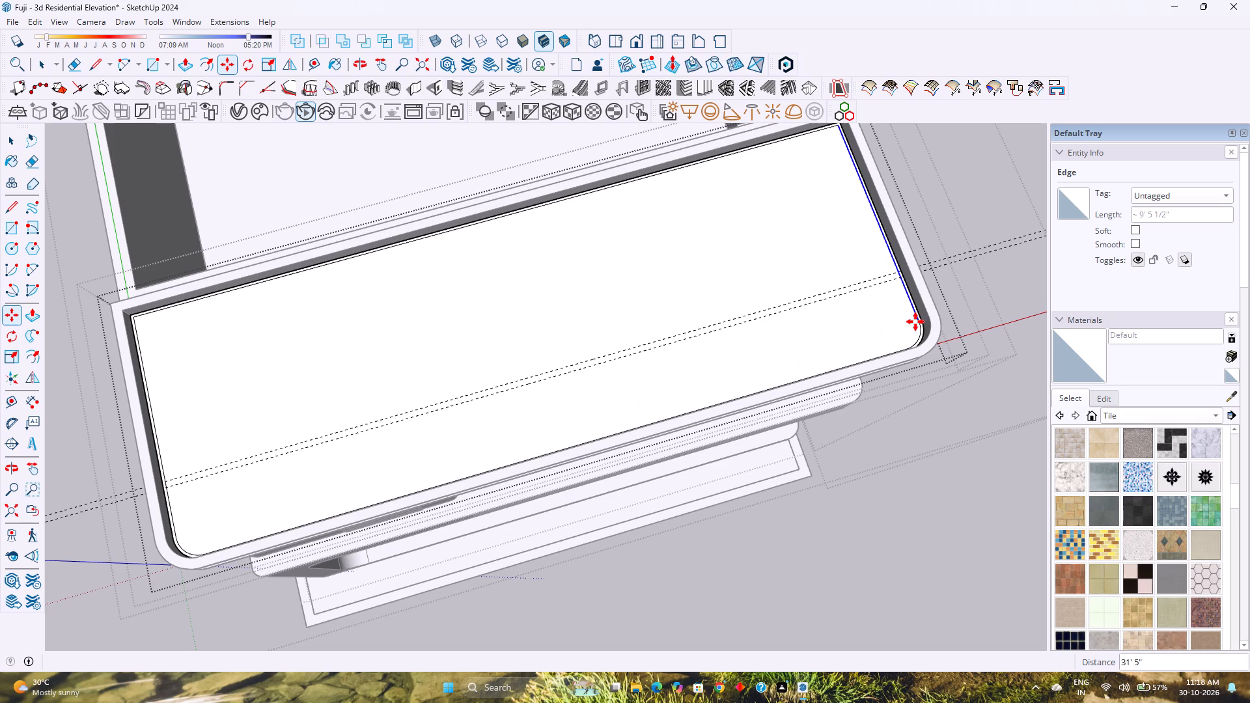
key("slash")
key("4")
key("Return")
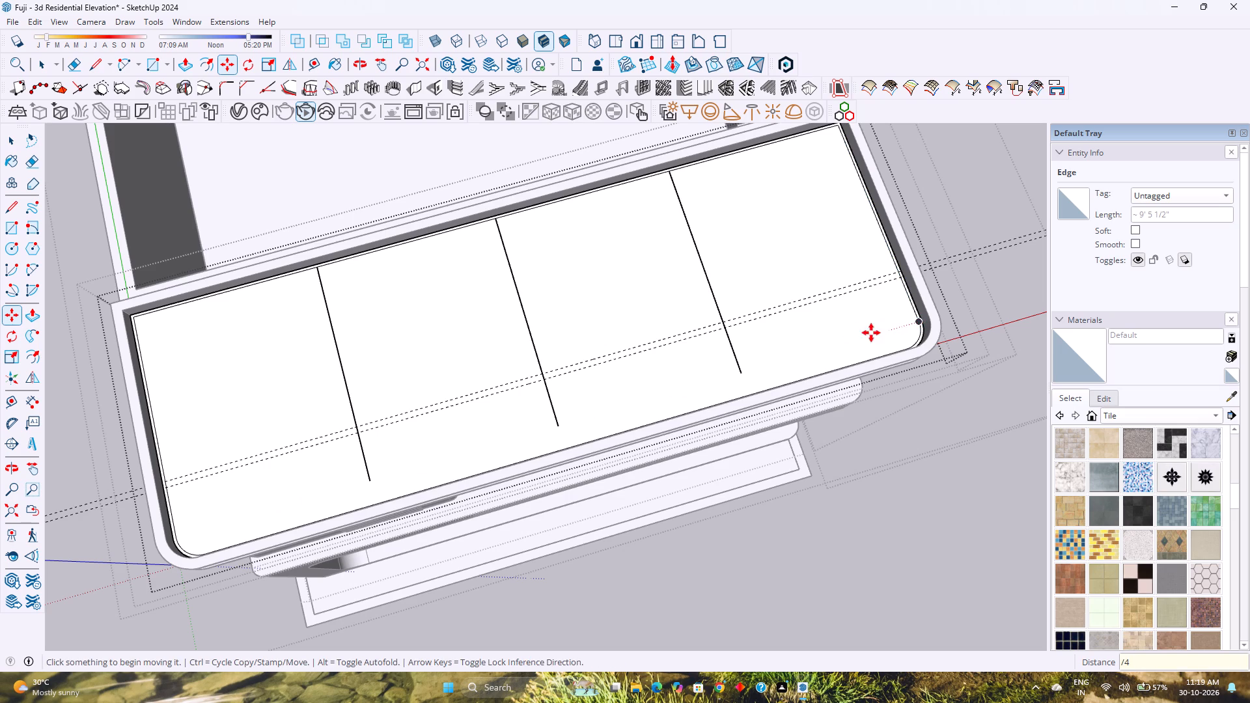
Select the three intermediate divider lines and move them 1.5 inches along the red axis, toward the end edge they were copied from.
key("space")
middle_click_drag(646, 395, 874, 347)
middle_click(874, 347)
middle_click_drag(669, 351, 646, 365, "shift")
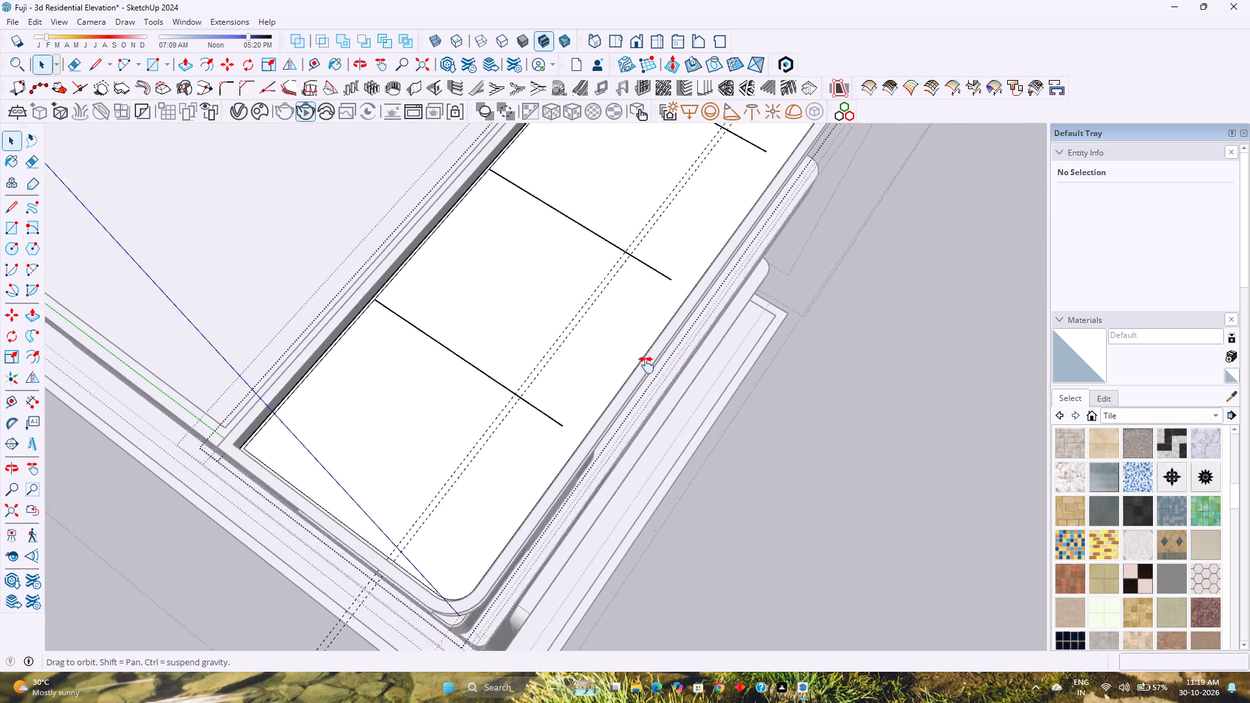
middle_click_drag(646, 365, 622, 398, "shift")
scroll(513, 465, "up", 3)
left_click(512, 465)
middle_click_drag(549, 447, 518, 452)
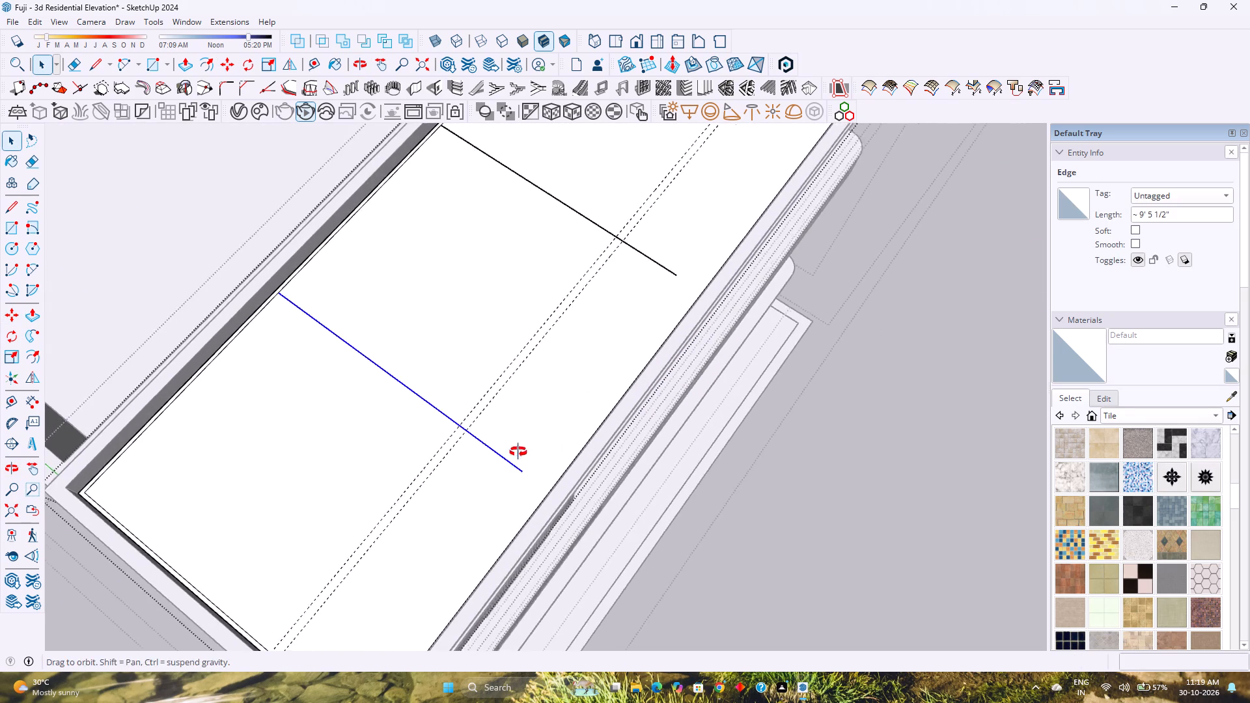
middle_click_drag(518, 452, 492, 457)
middle_click(490, 458)
middle_click_drag(451, 458, 296, 443)
scroll(340, 427, "down", 3)
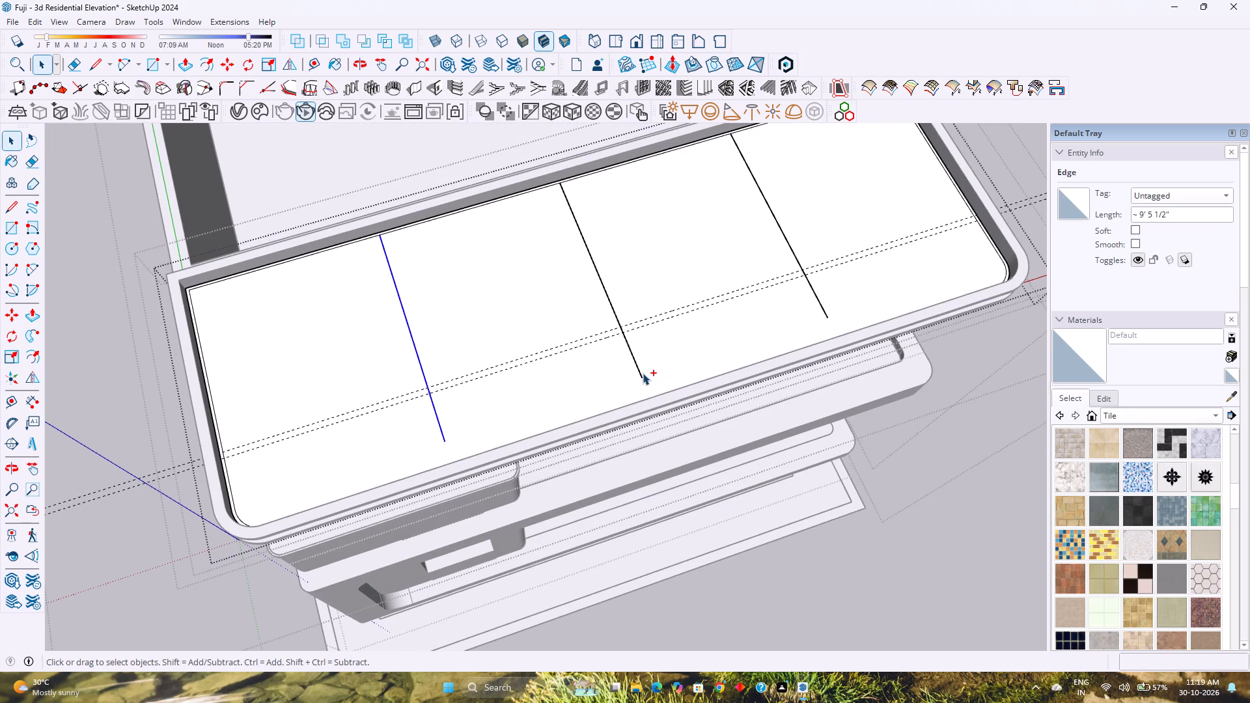
left_click(641, 373, "ctrl")
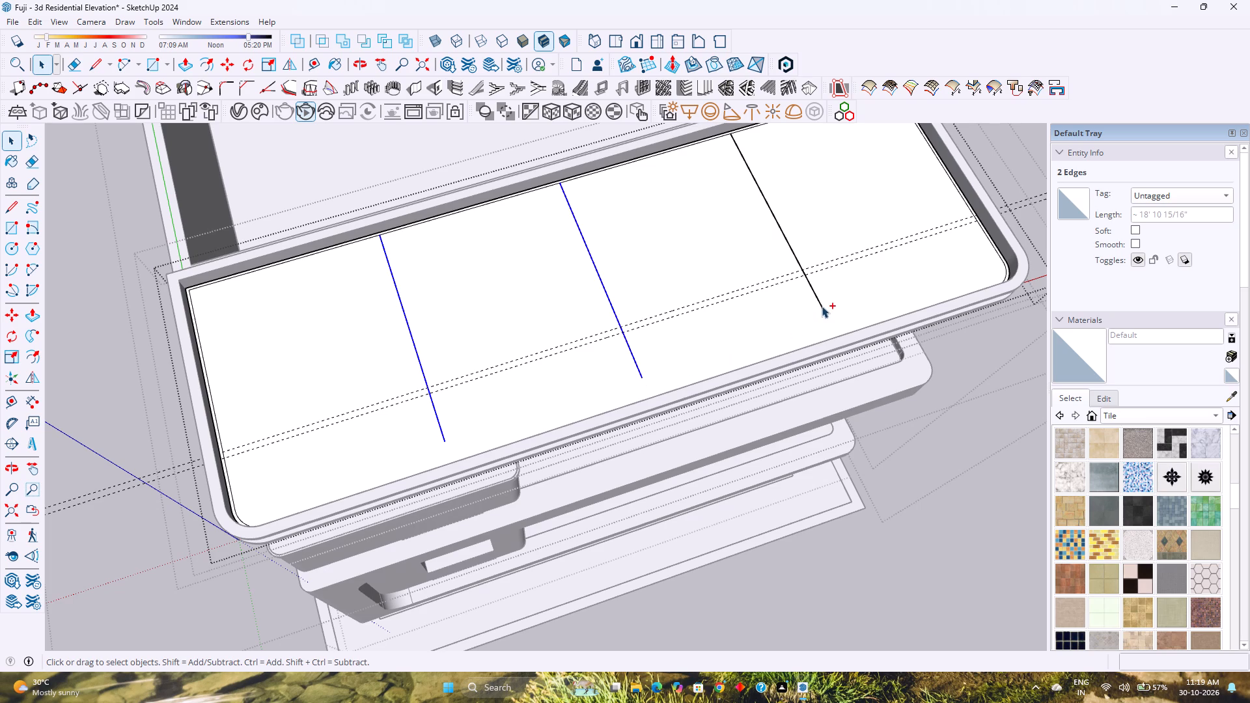
left_click(822, 306, "ctrl")
middle_click_drag(809, 311, 682, 324)
key("m")
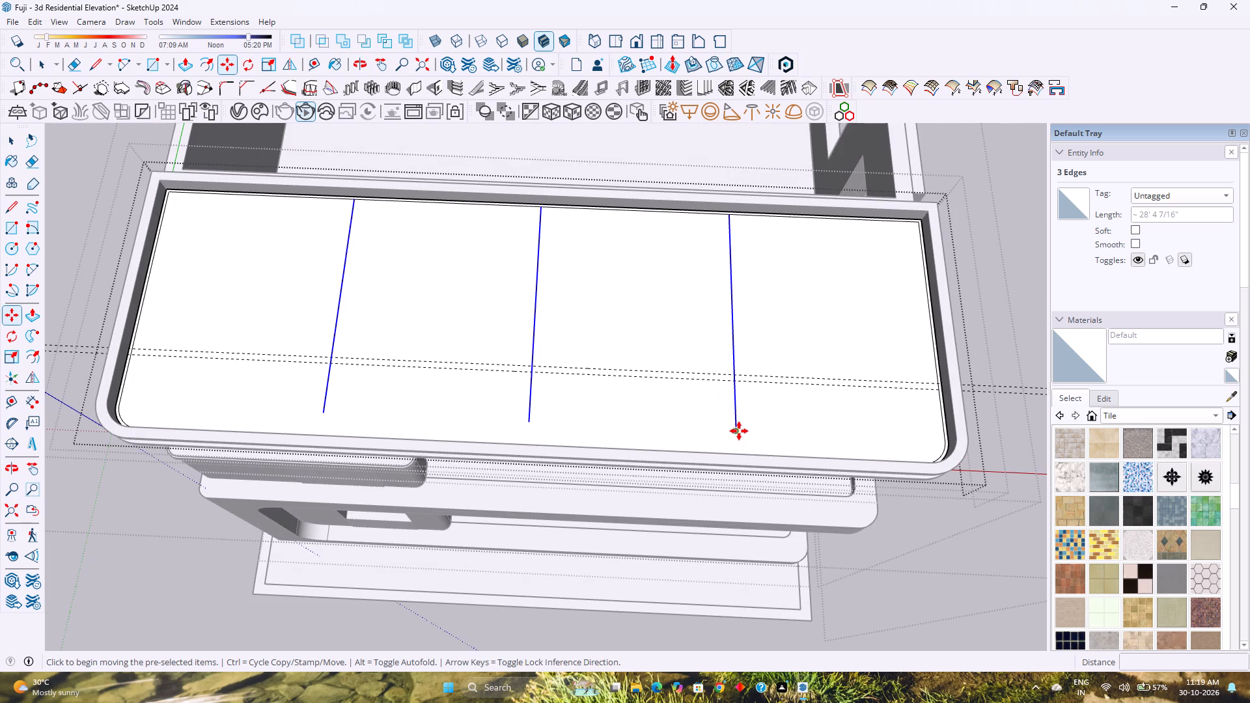
left_click(738, 431)
key("Right")
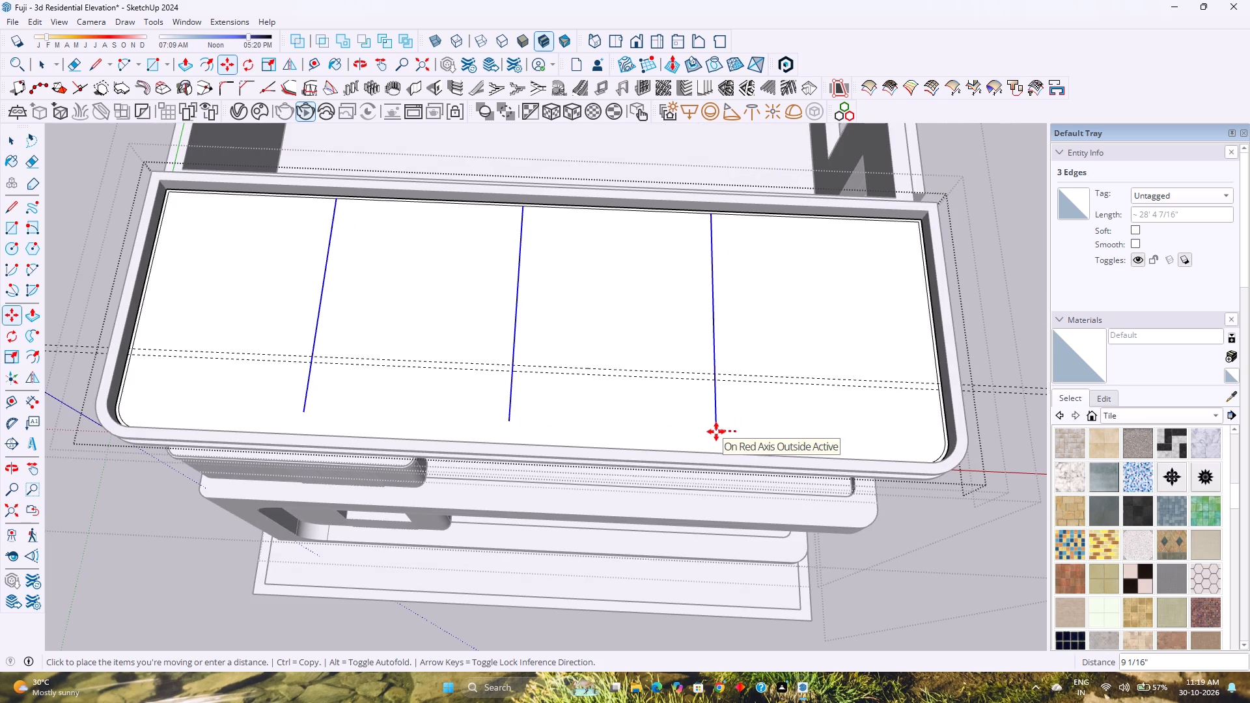
key("1")
type(".5")
key("Return")
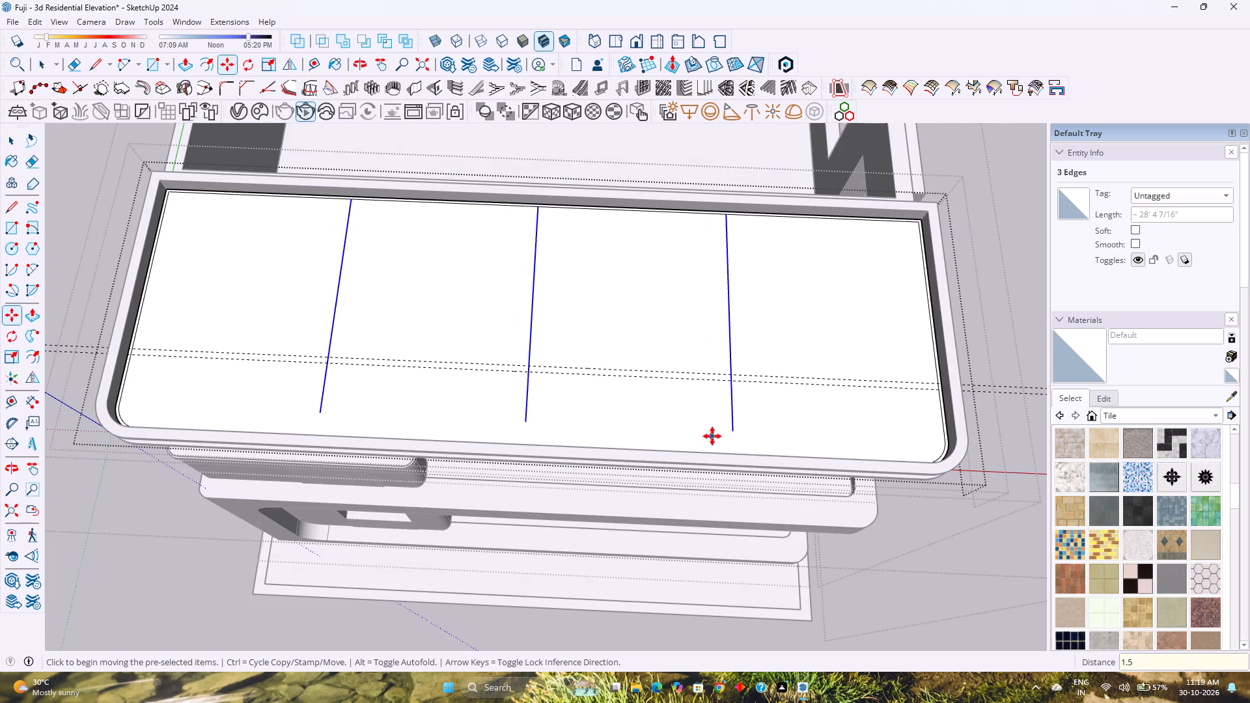
Copy the three selected divider lines 3 inches along the red axis to make parallel pairs.
left_click(732, 428)
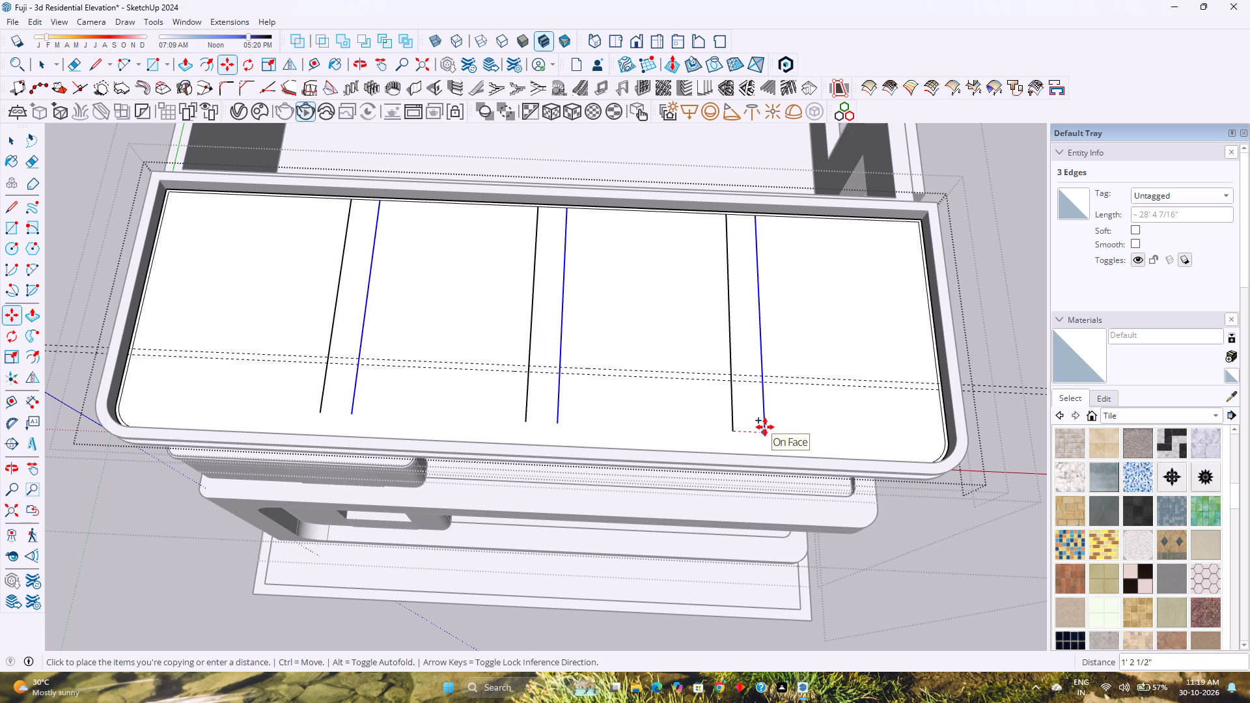
key("Right")
type("1.")
key("BackSpace")
key("BackSpace")
key("3")
key("Return")
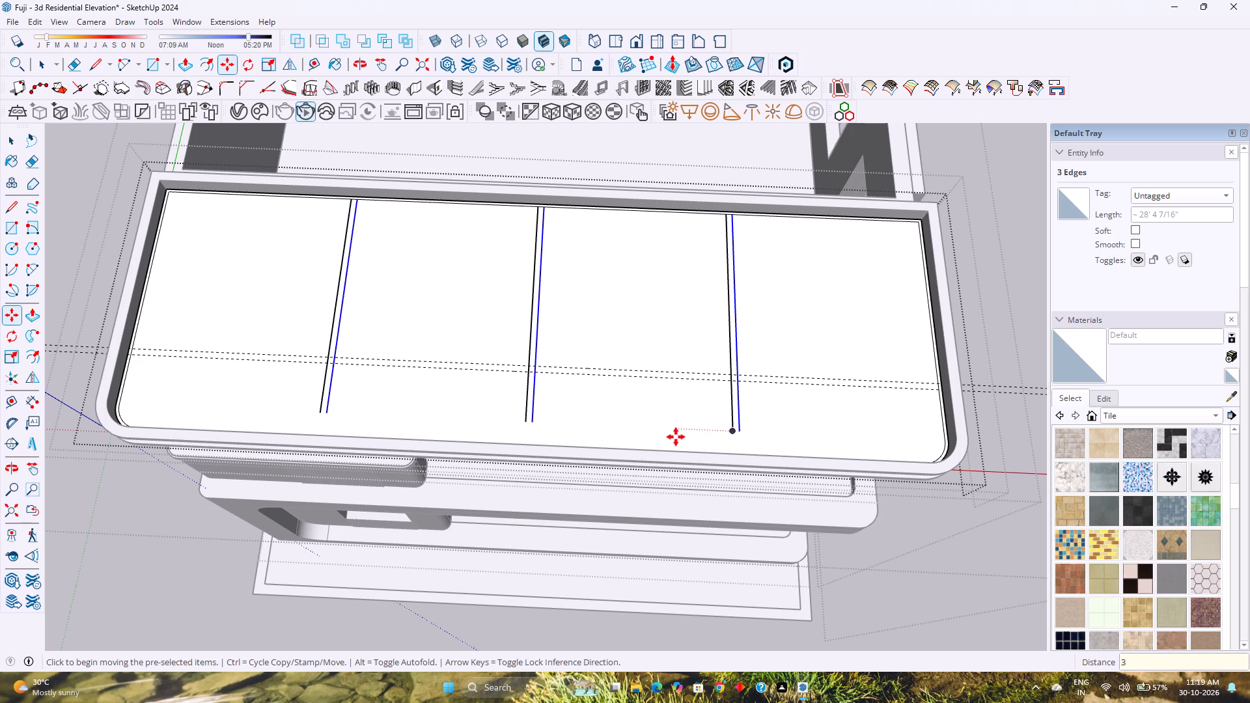
Extend both lines of the first and middle divider pairs about 11 1/2 inches to the inset outline's long front edge.
key("1")
key("l")
middle_click_drag(555, 434, 688, 449)
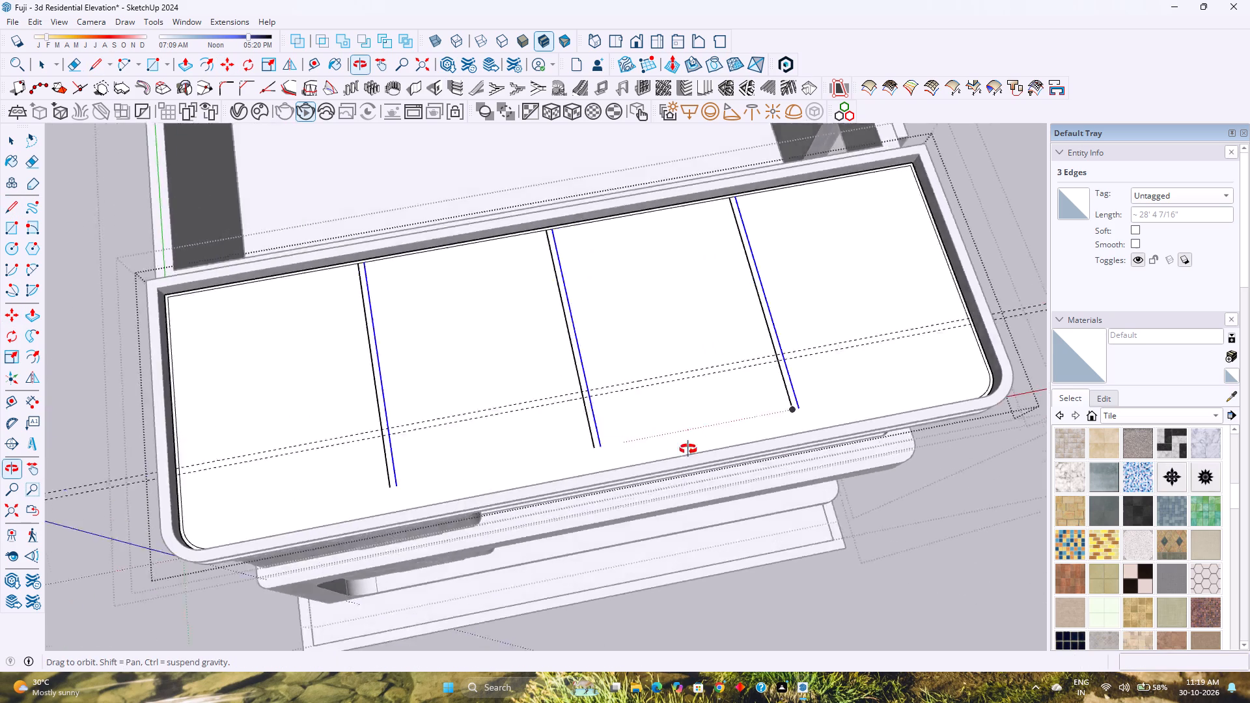
middle_click_drag(688, 449, 833, 441)
scroll(597, 510, "up", 6)
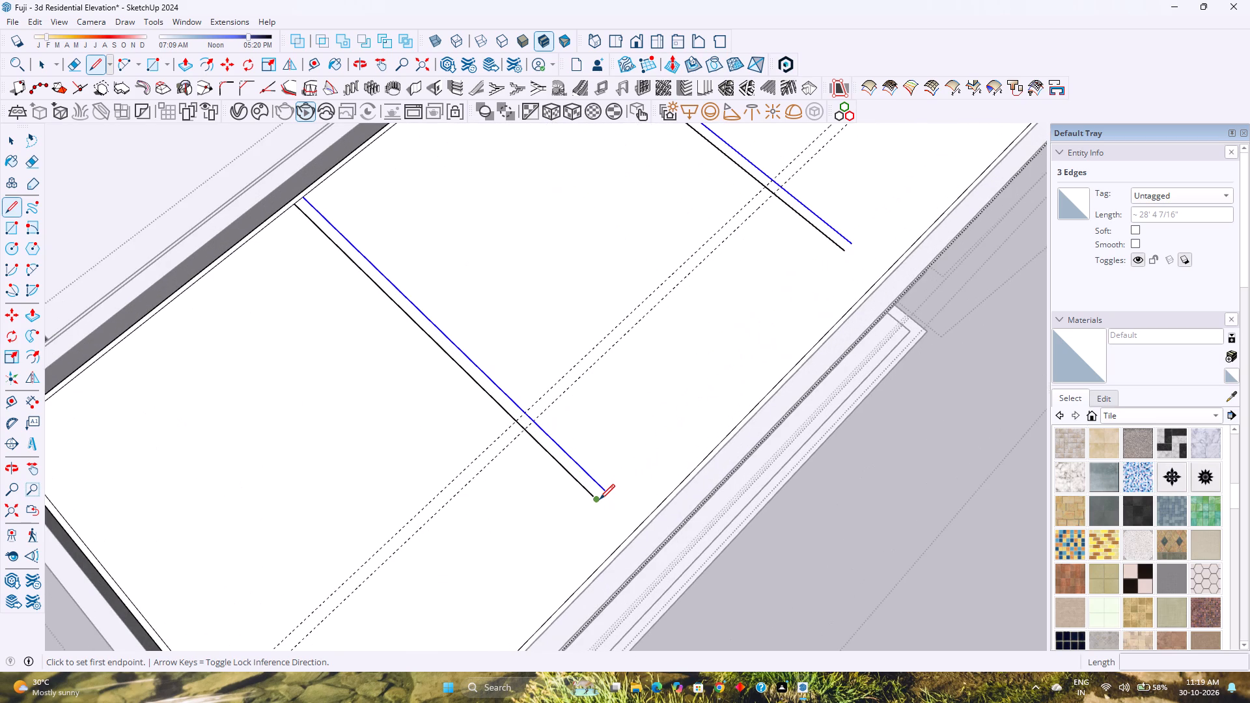
left_click(600, 499)
left_click(628, 534)
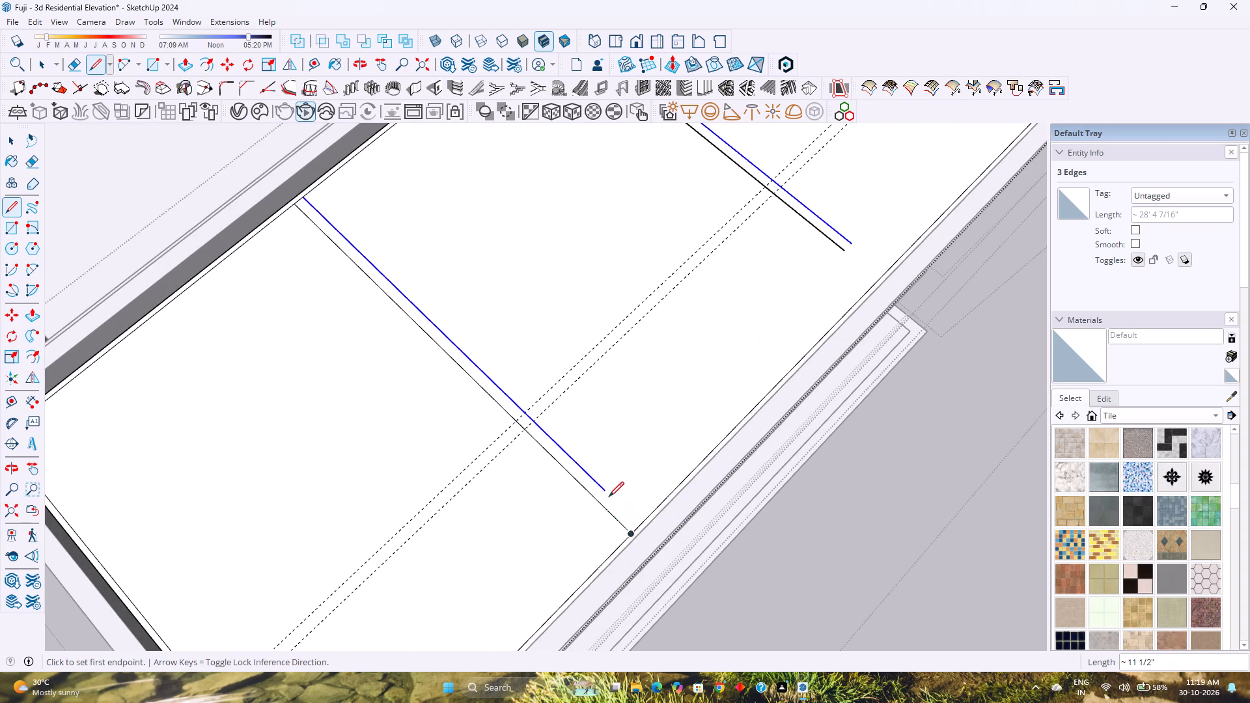
left_click(607, 491)
left_click(640, 521)
middle_click_drag(661, 460, 561, 536, "shift")
left_click(752, 321)
left_click(785, 348)
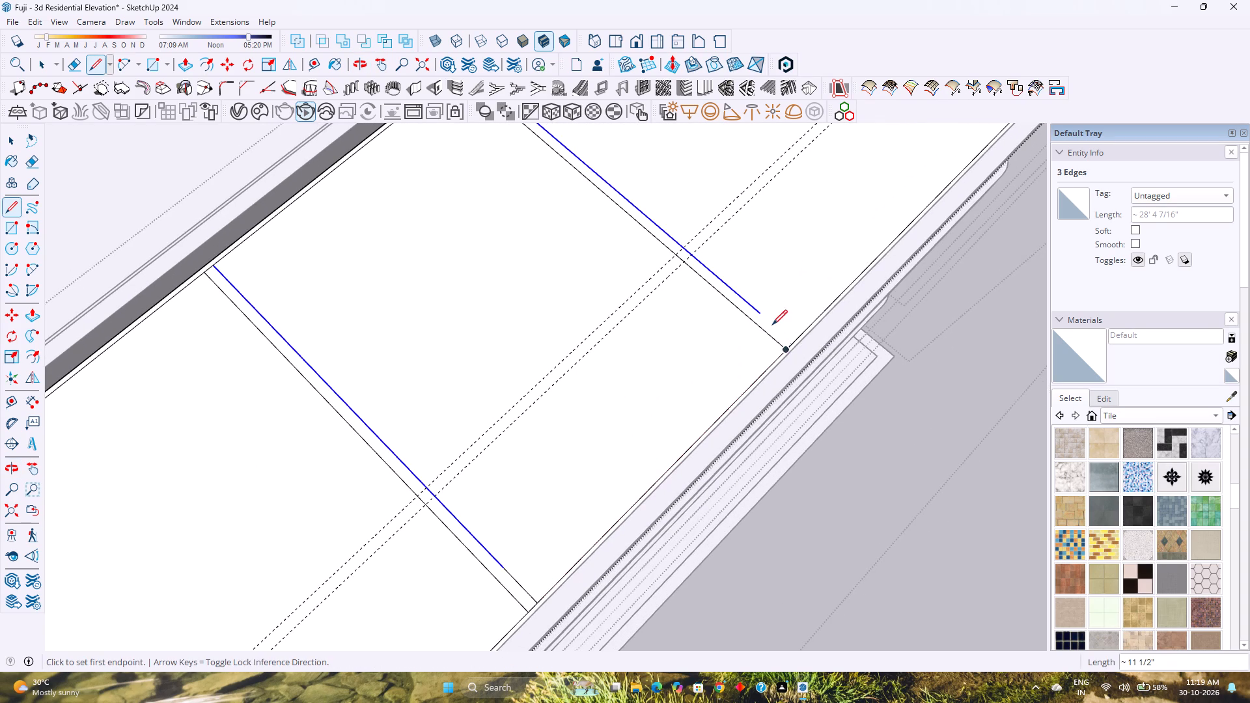
left_click(759, 312)
left_click(791, 340)
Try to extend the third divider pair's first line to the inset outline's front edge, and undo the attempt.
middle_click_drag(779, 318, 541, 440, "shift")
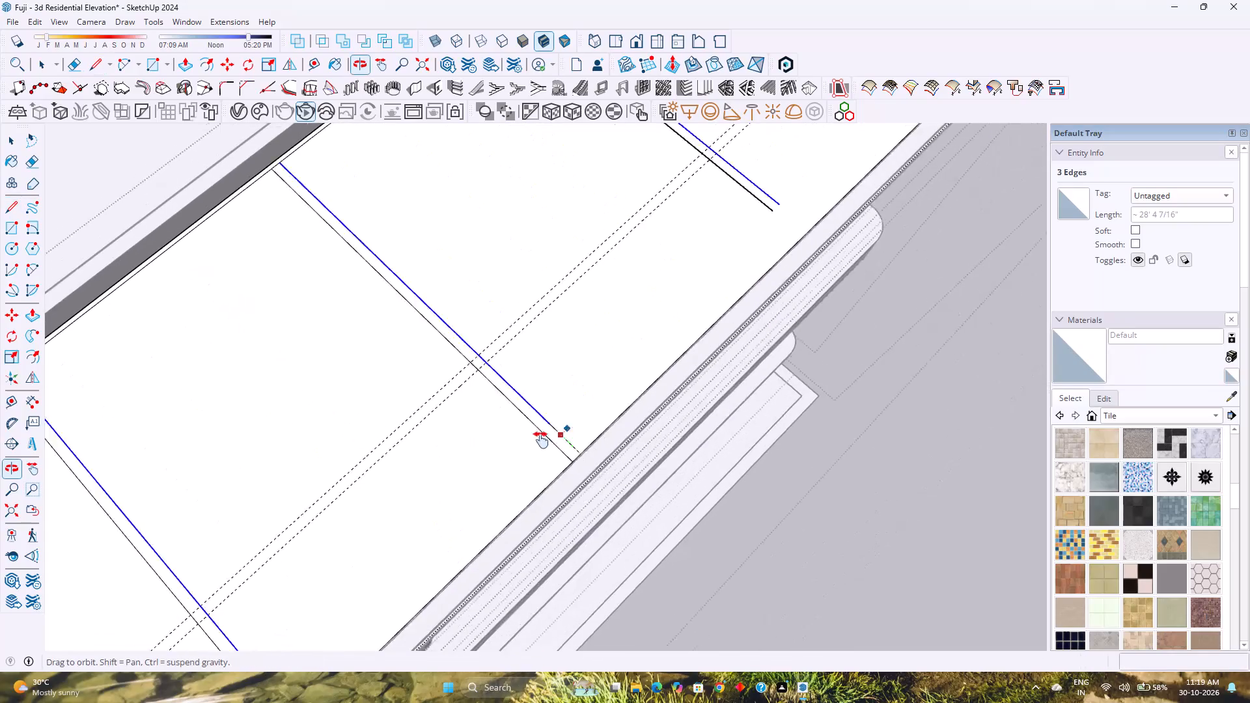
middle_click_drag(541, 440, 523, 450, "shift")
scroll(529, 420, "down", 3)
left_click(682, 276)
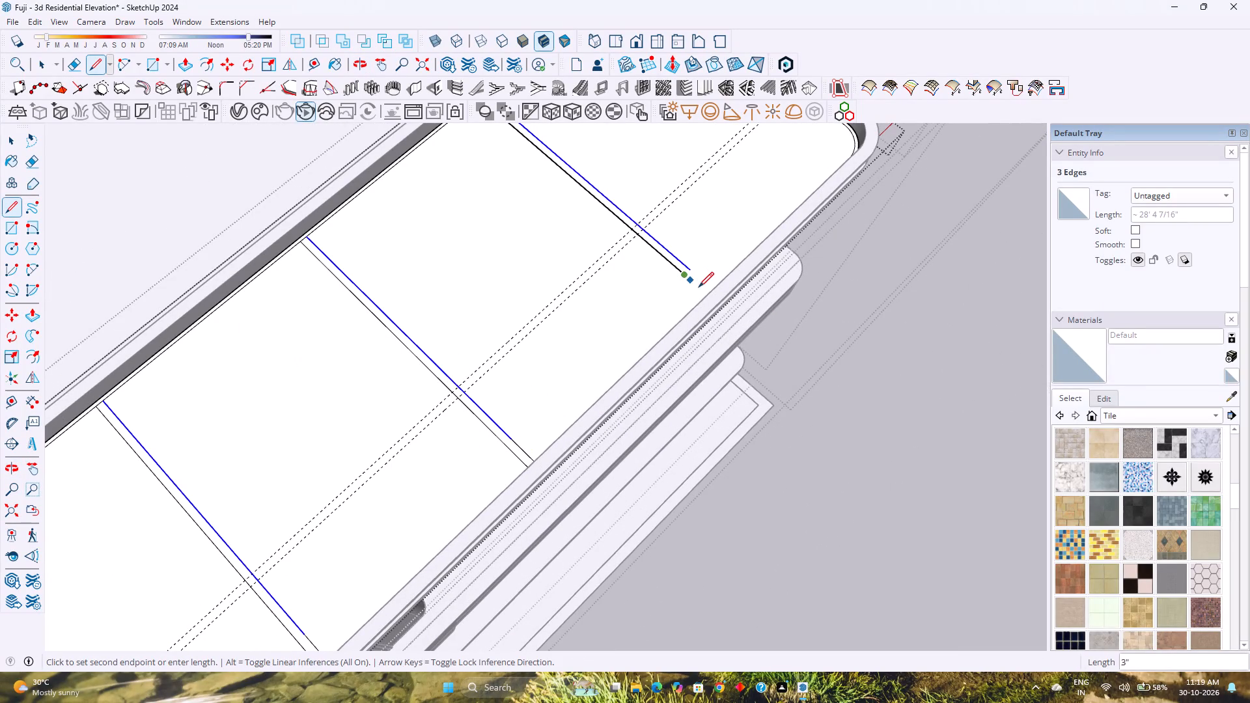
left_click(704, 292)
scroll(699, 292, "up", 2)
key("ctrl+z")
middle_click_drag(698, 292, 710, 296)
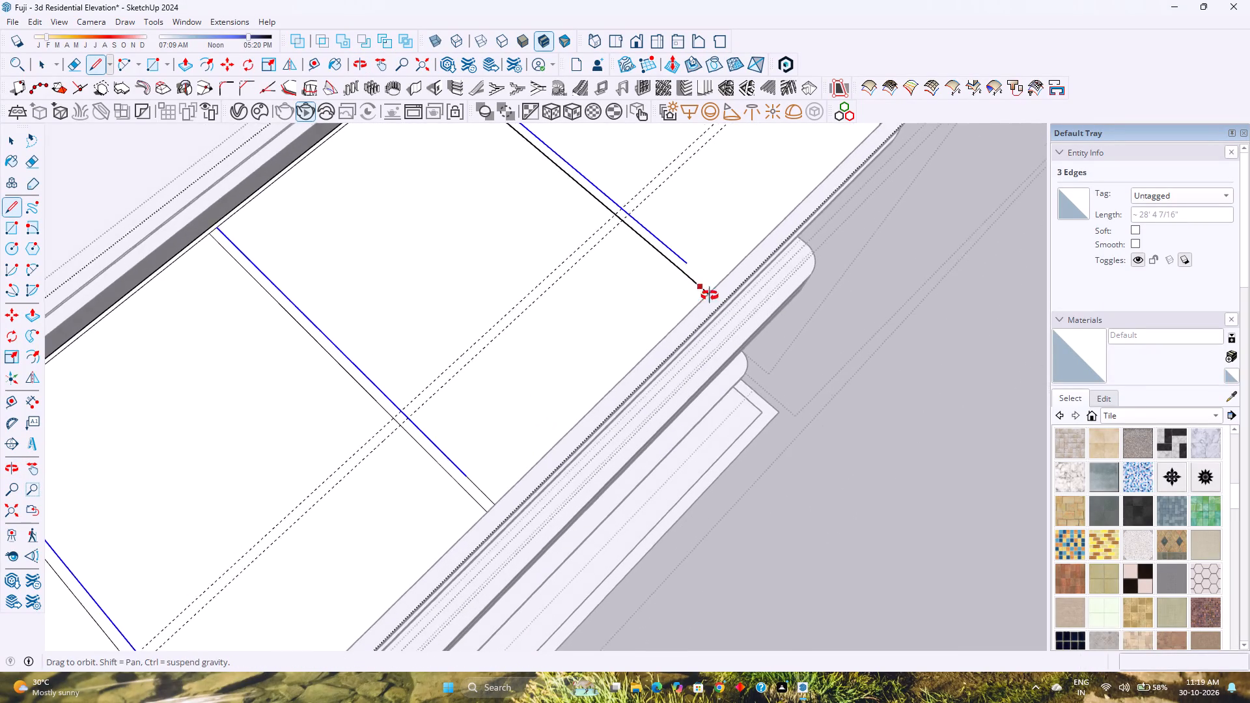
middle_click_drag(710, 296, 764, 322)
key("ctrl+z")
Extend both lines of the third divider pair to the inset outline's long front edge and clear the selection.
scroll(660, 251, "up", 1)
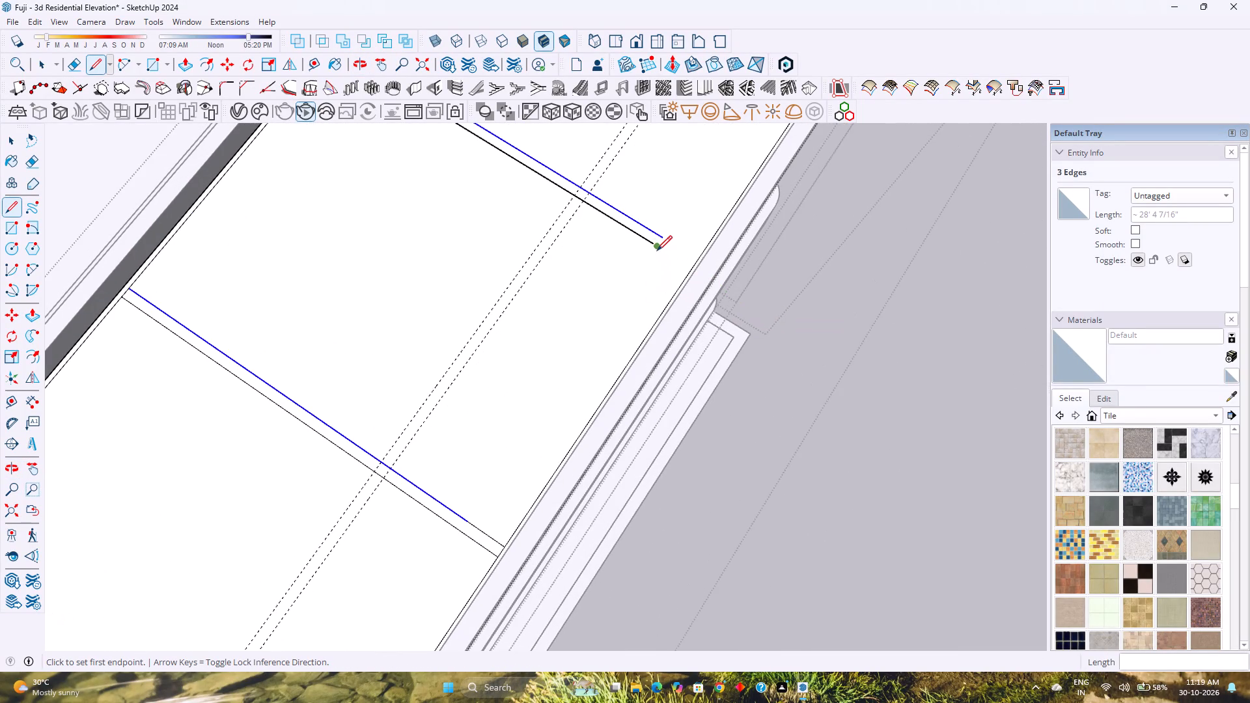
left_click(657, 251)
left_click(687, 269)
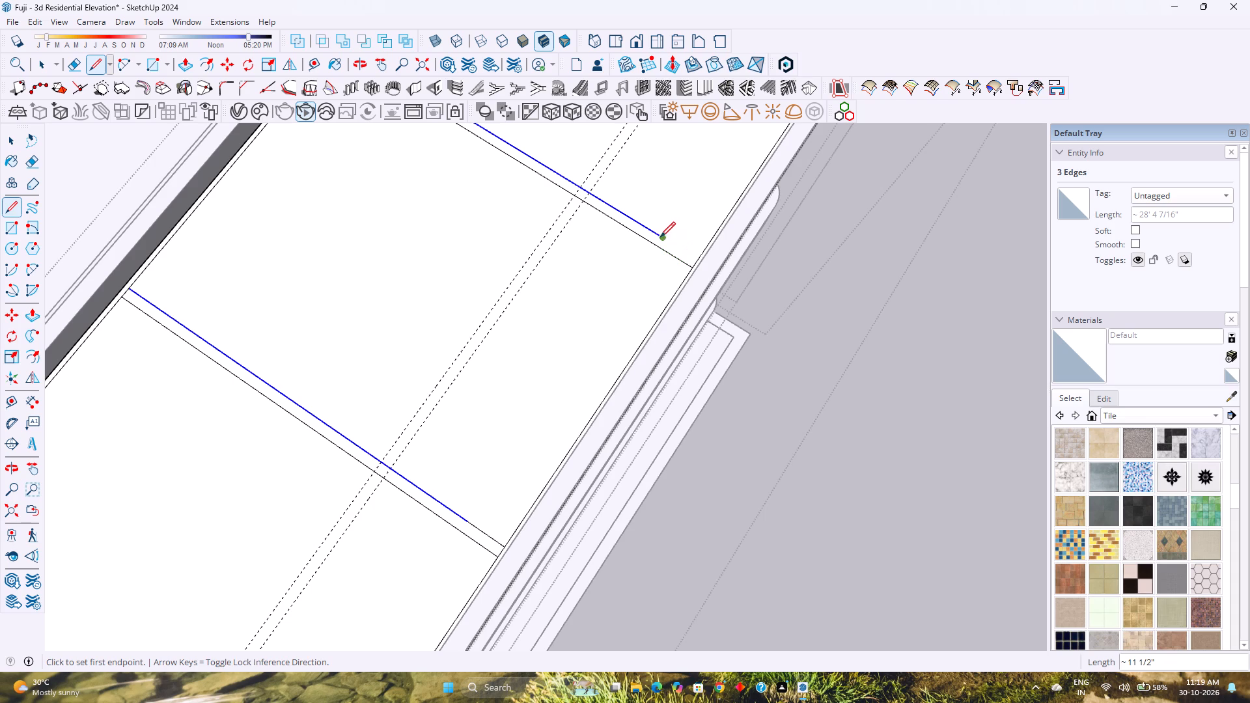
left_click(660, 237)
left_click(698, 254)
key("space")
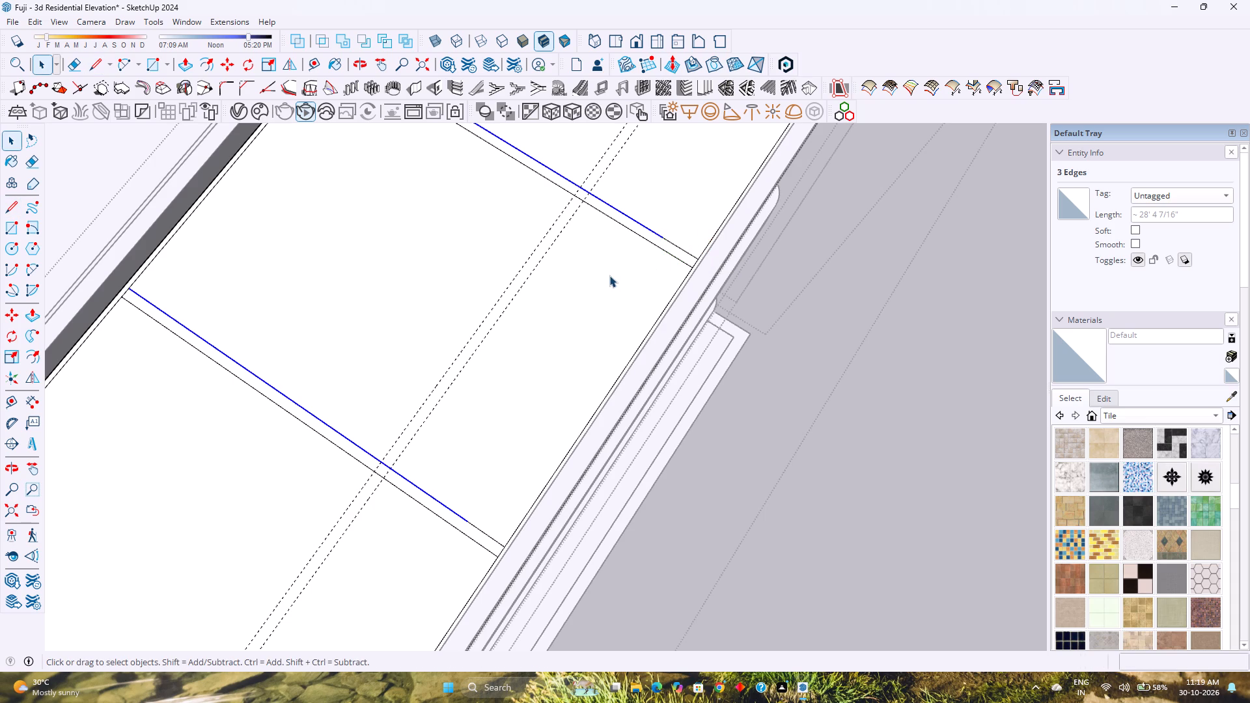
key("Escape")
Examine the three divider pairs and the lengthwise guides across the slab's top face from several angles.
scroll(609, 275, "down", 8)
middle_click_drag(675, 322, 485, 265)
middle_click(482, 264)
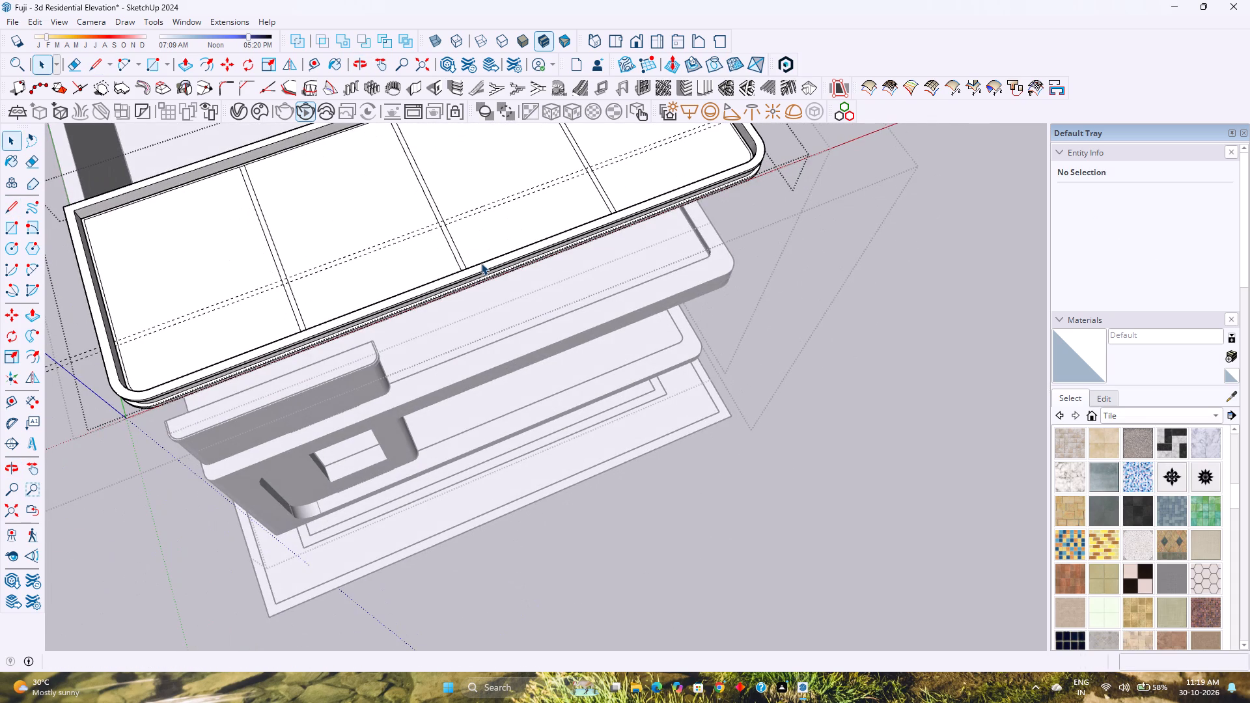
middle_click_drag(471, 263, 650, 286)
scroll(650, 286, "down", 8)
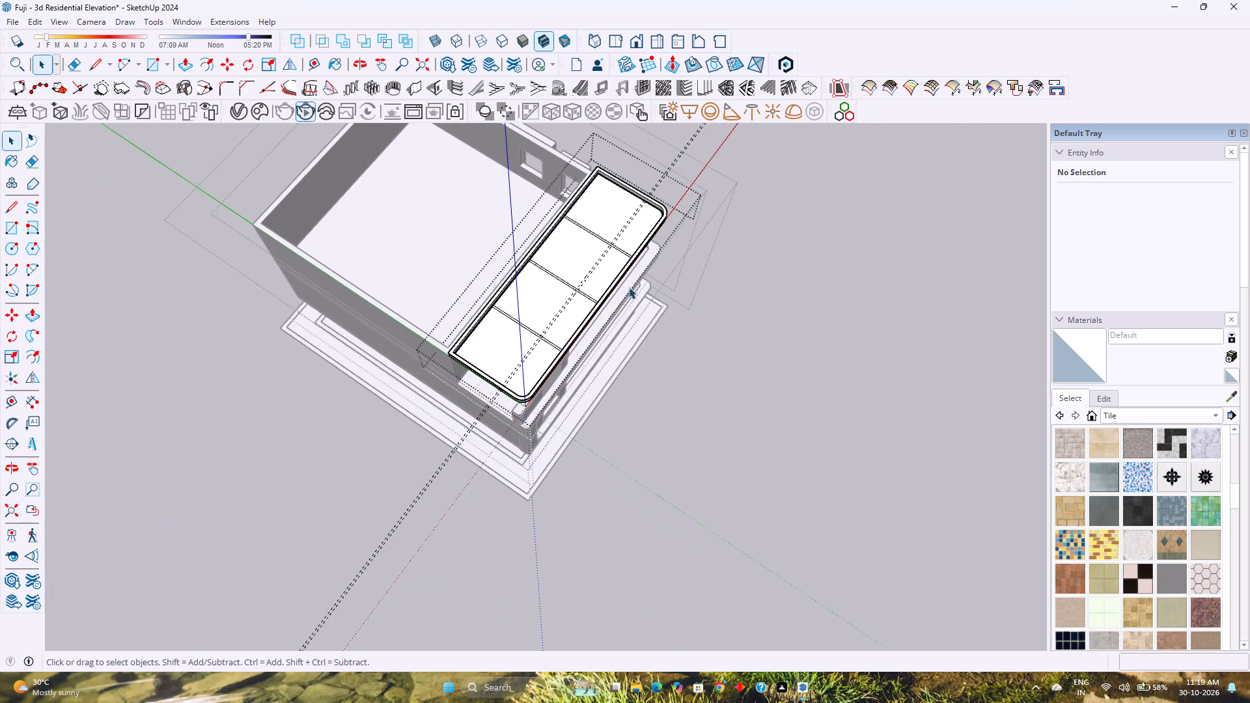
scroll(606, 281, "up", 3)
middle_click_drag(602, 284, 338, 329)
scroll(482, 362, "up", 3)
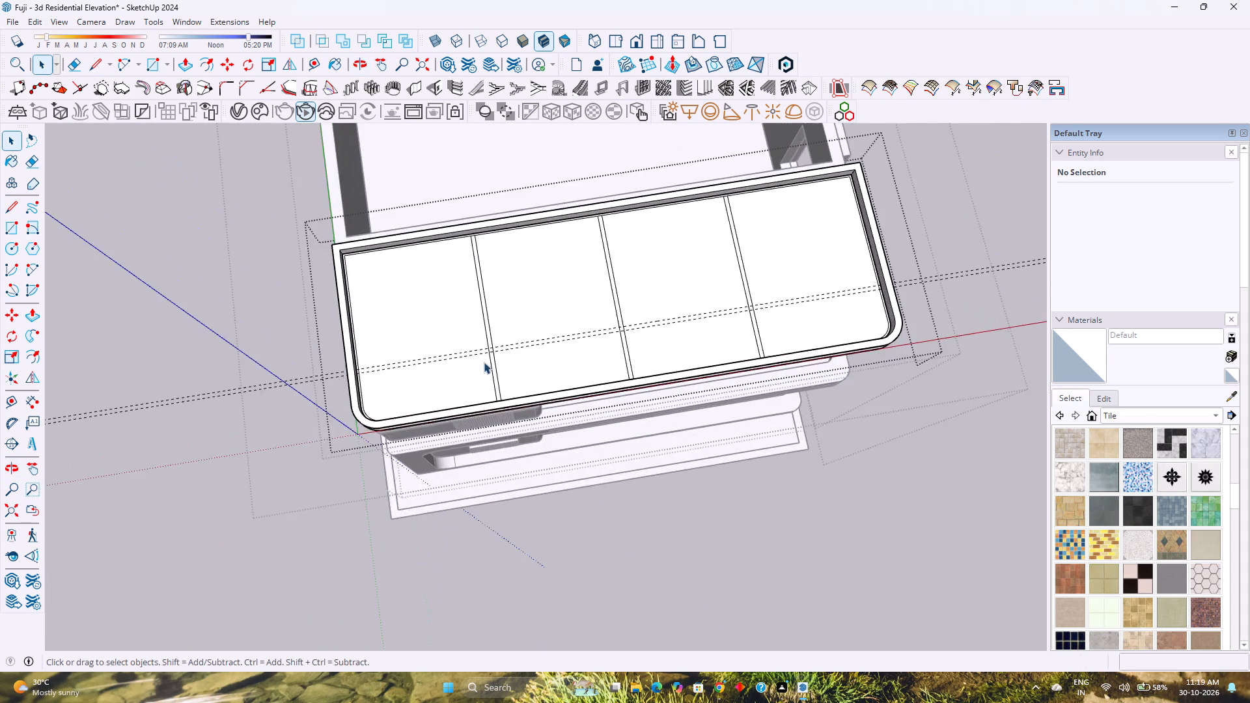
scroll(484, 362, "up", 6)
middle_click_drag(557, 379, 286, 374)
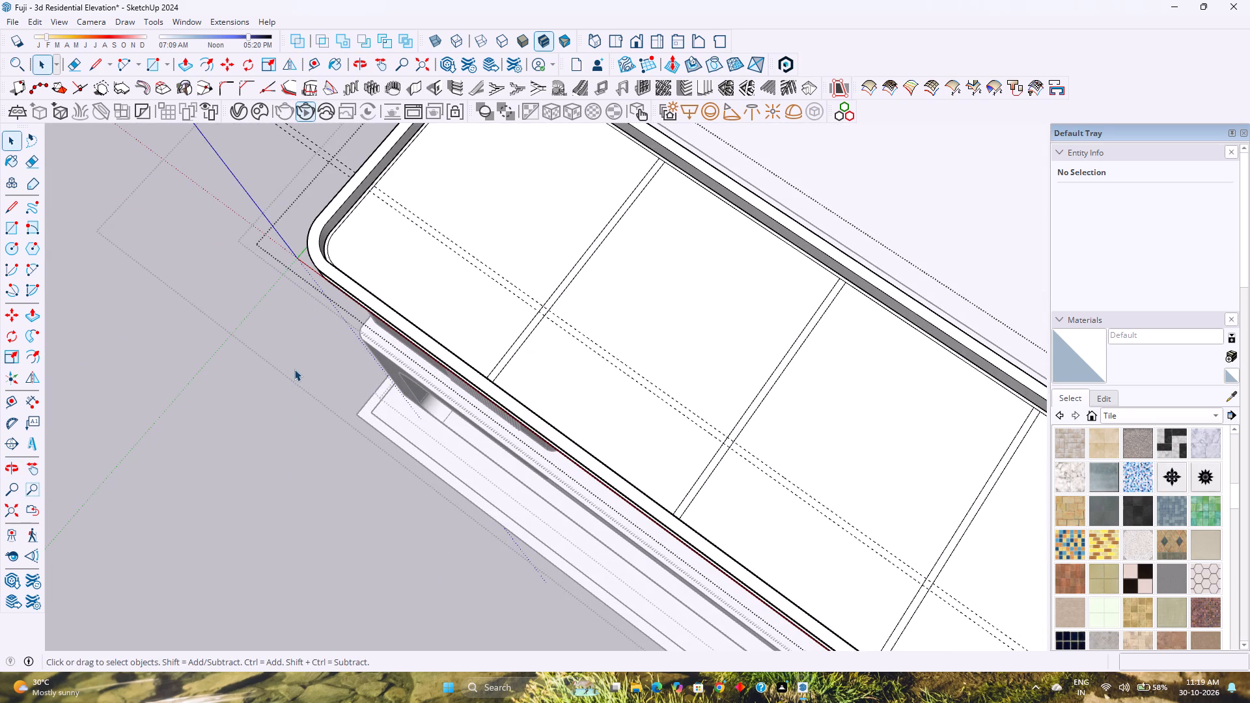
middle_click_drag(417, 428, 283, 411)
scroll(550, 398, "up", 2)
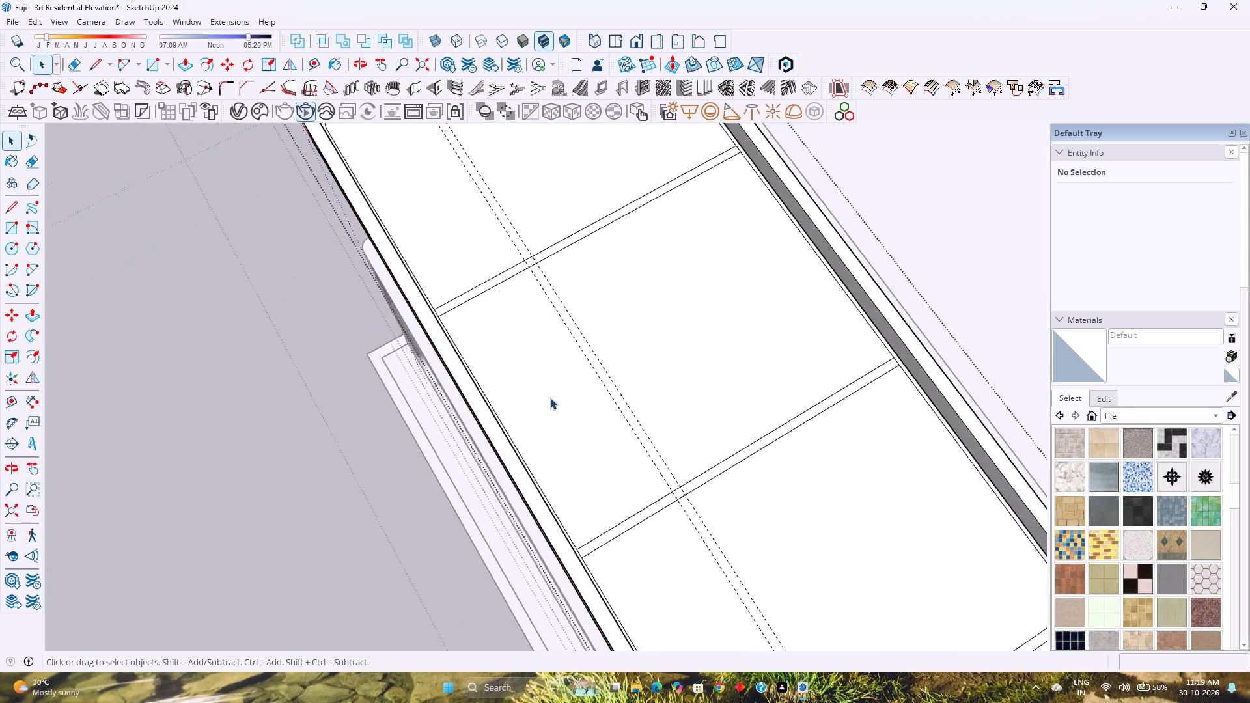
scroll(550, 398, "up", 1)
middle_click_drag(562, 396, 483, 526, "shift")
scroll(474, 482, "down", 2)
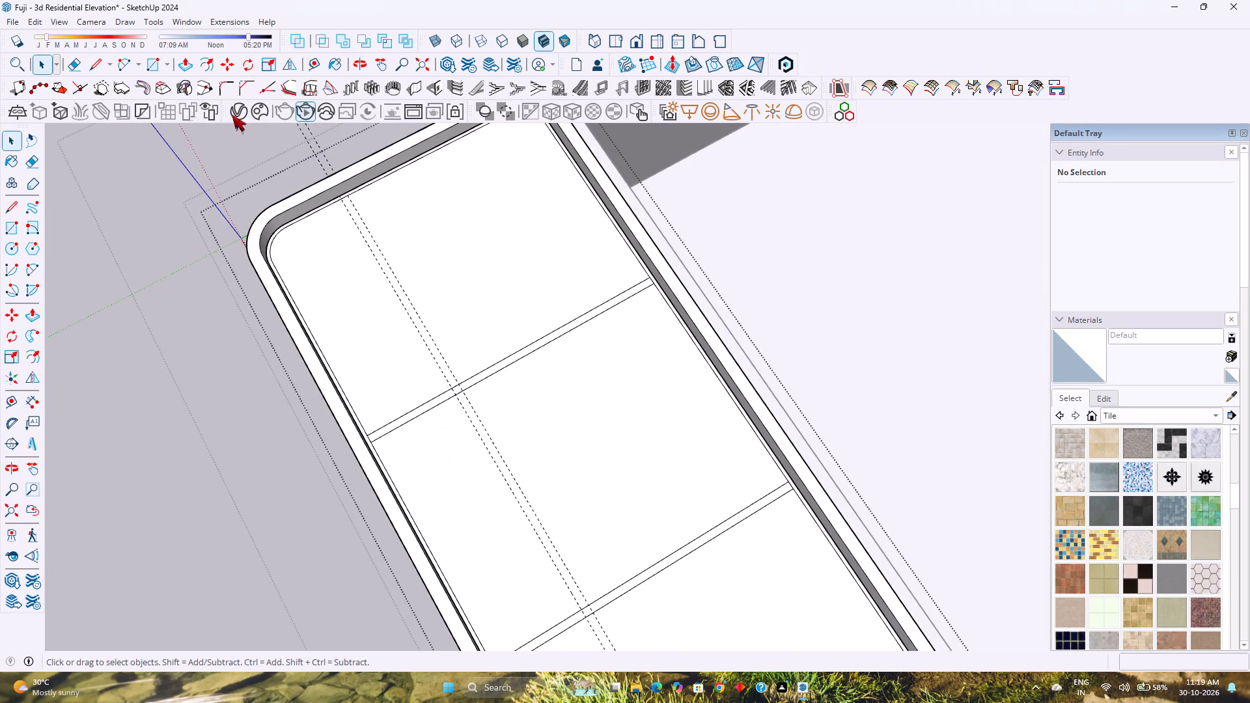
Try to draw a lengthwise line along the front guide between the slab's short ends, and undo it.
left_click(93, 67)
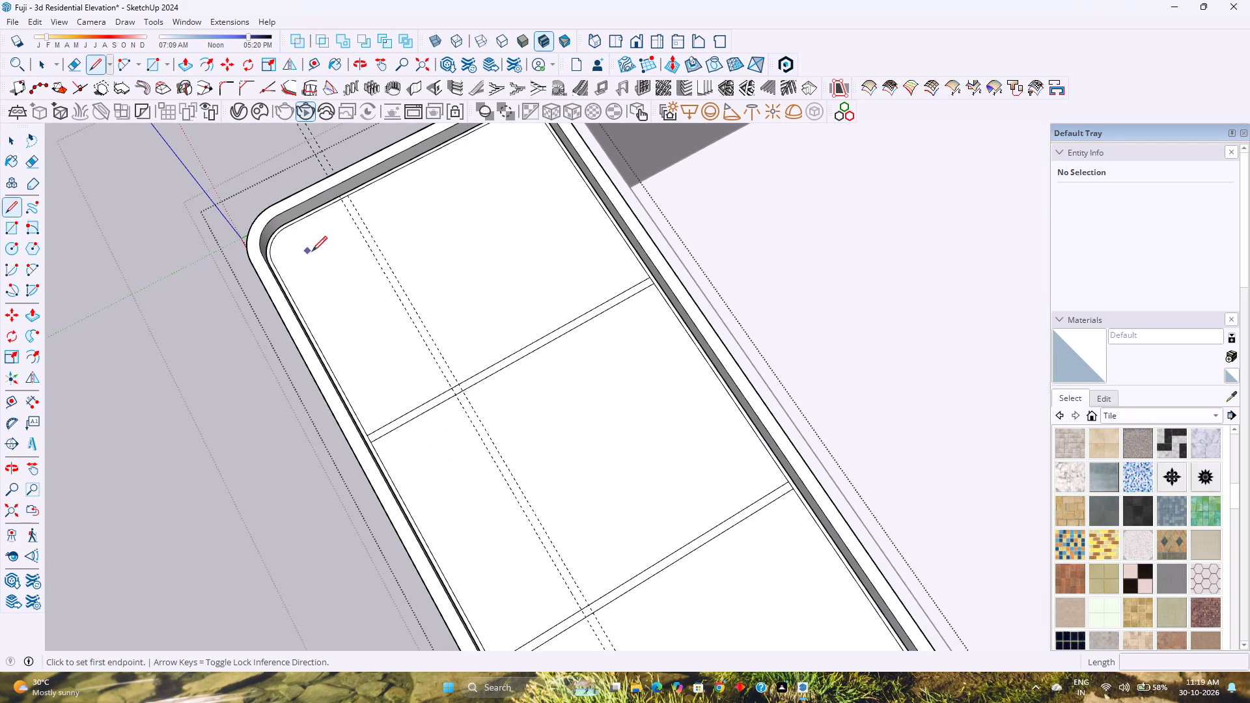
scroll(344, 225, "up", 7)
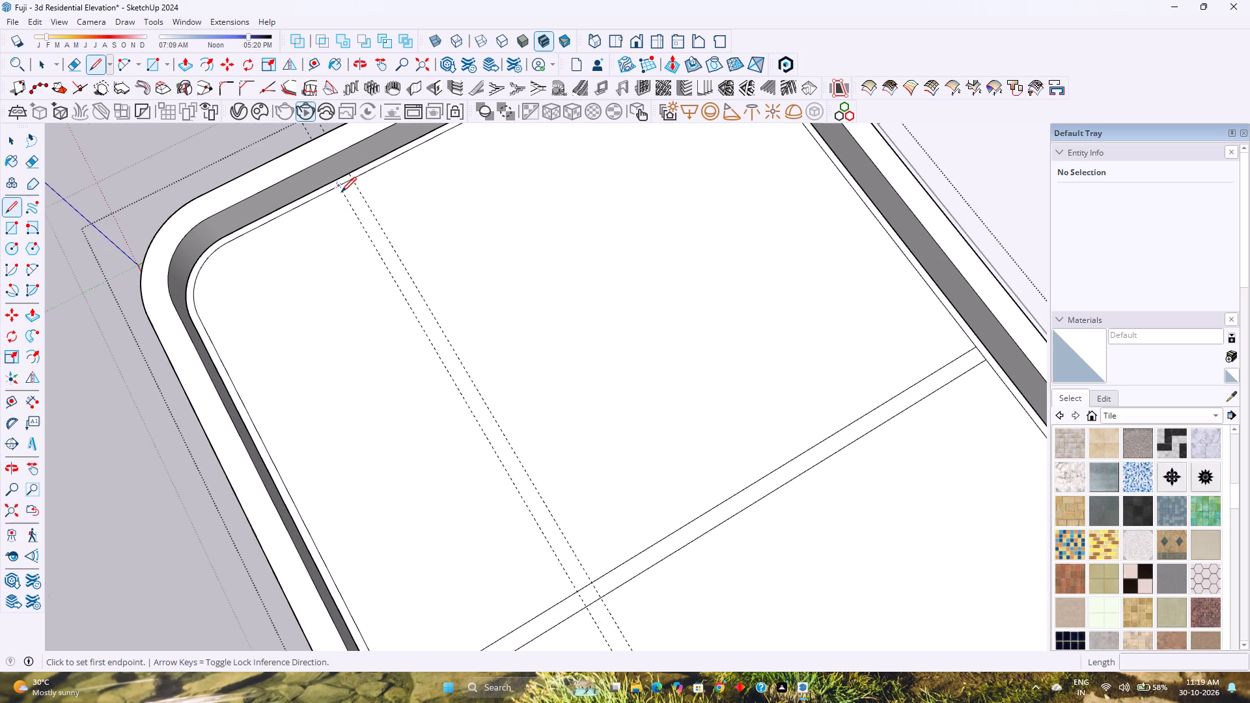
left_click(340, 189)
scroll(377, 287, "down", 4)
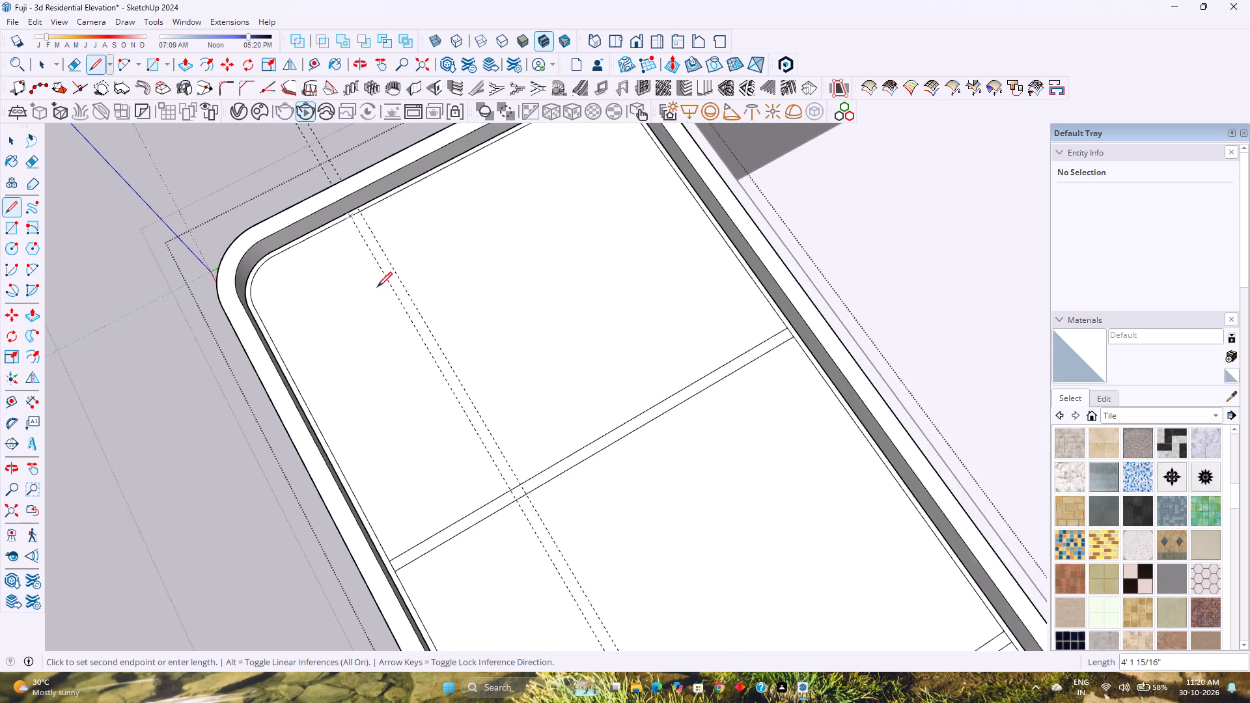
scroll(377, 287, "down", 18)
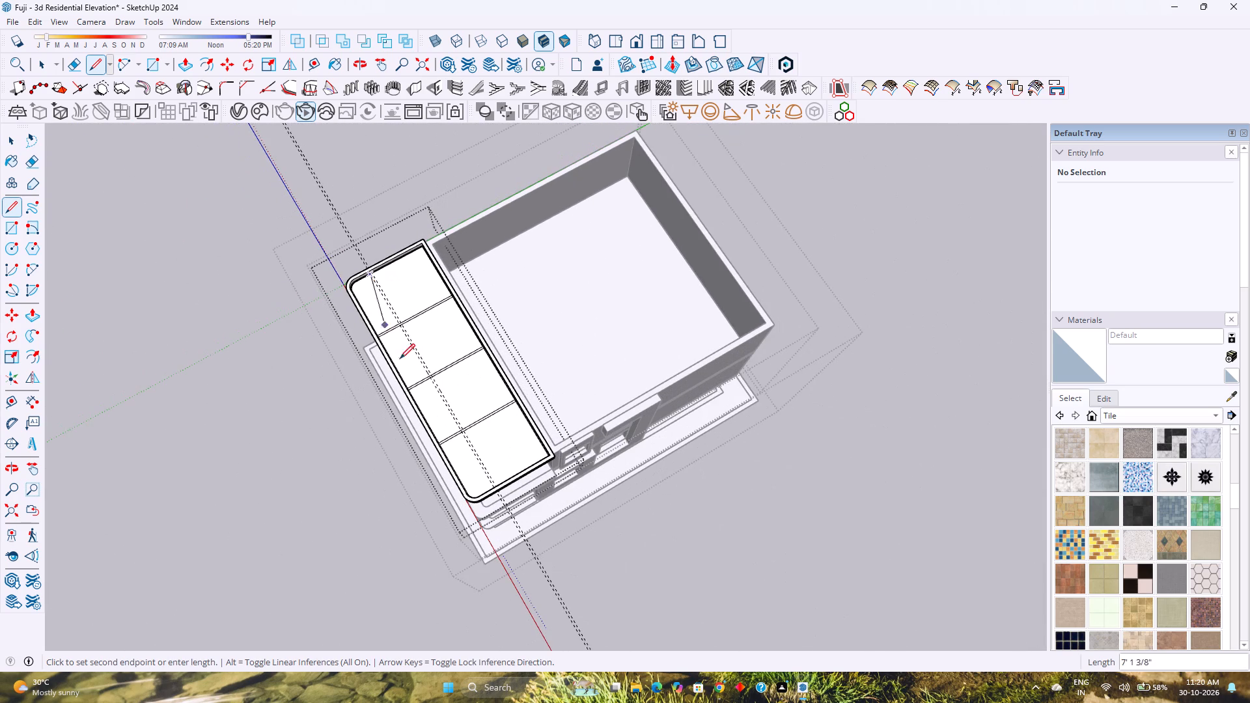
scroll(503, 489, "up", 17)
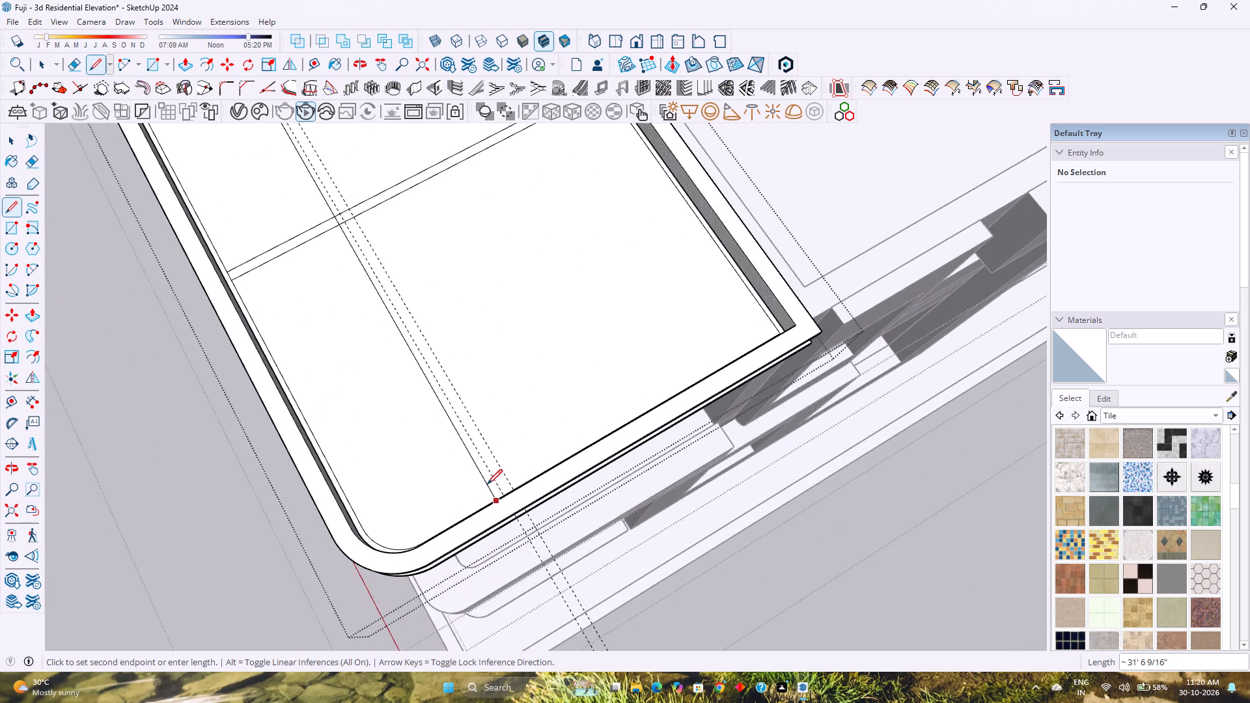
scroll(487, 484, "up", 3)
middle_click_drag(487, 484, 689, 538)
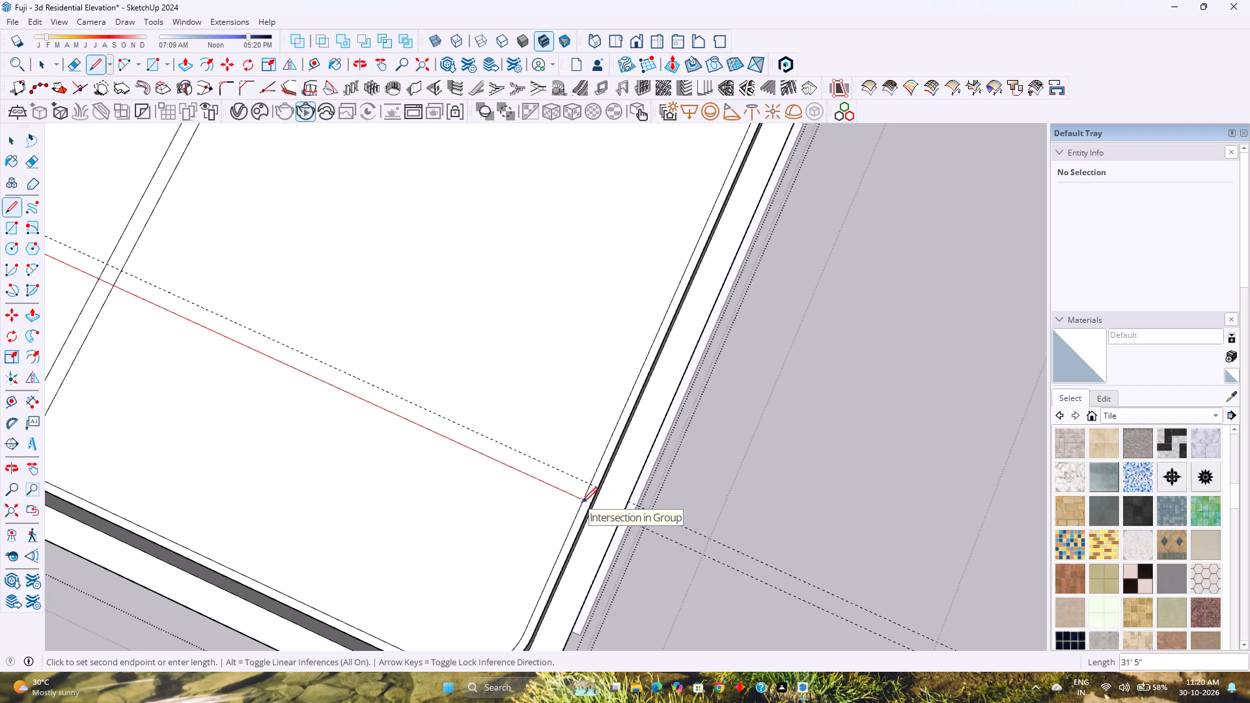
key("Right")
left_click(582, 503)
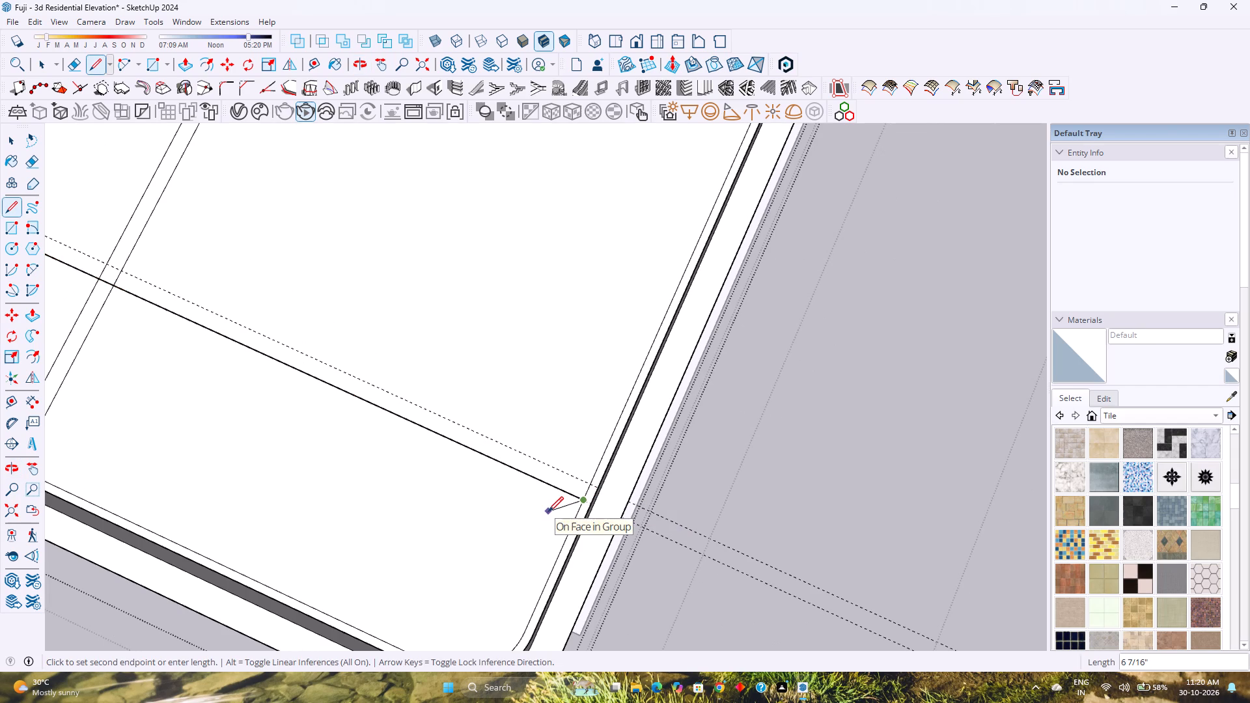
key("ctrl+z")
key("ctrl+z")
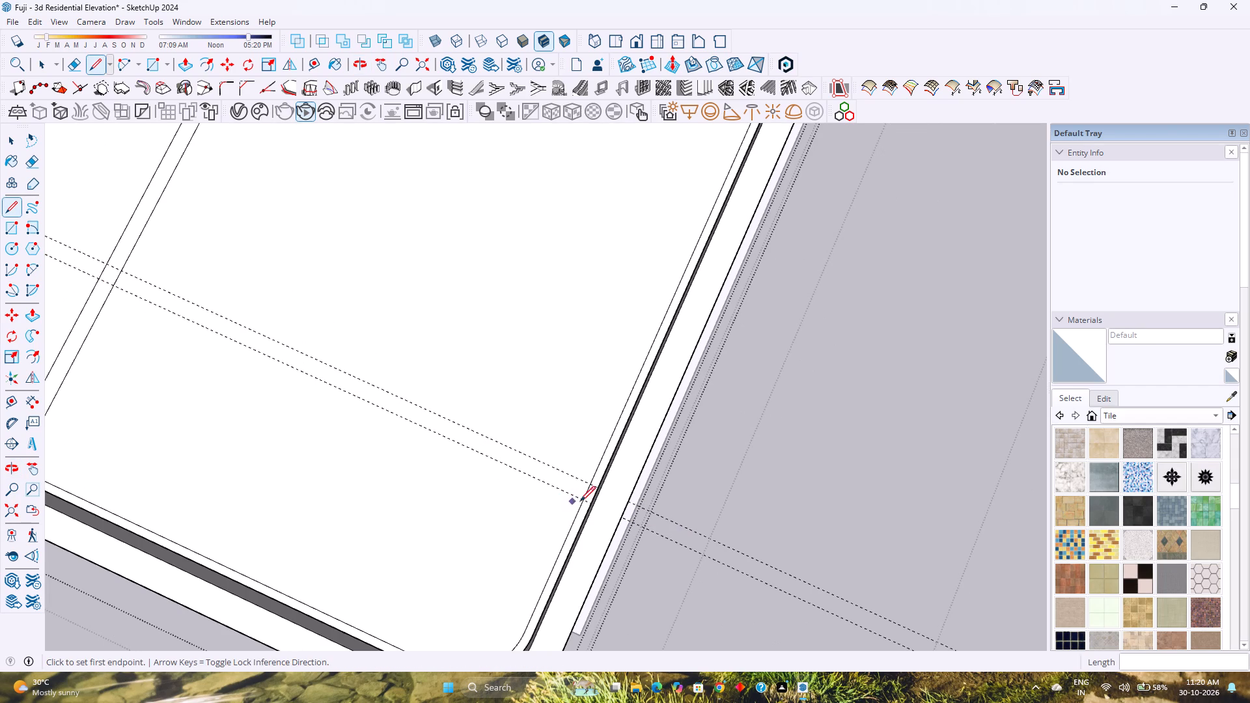
Draw a 31' 5" line along the front guide, between the inset outline's two short edges, parallel to the red axis.
scroll(523, 473, "down", 2)
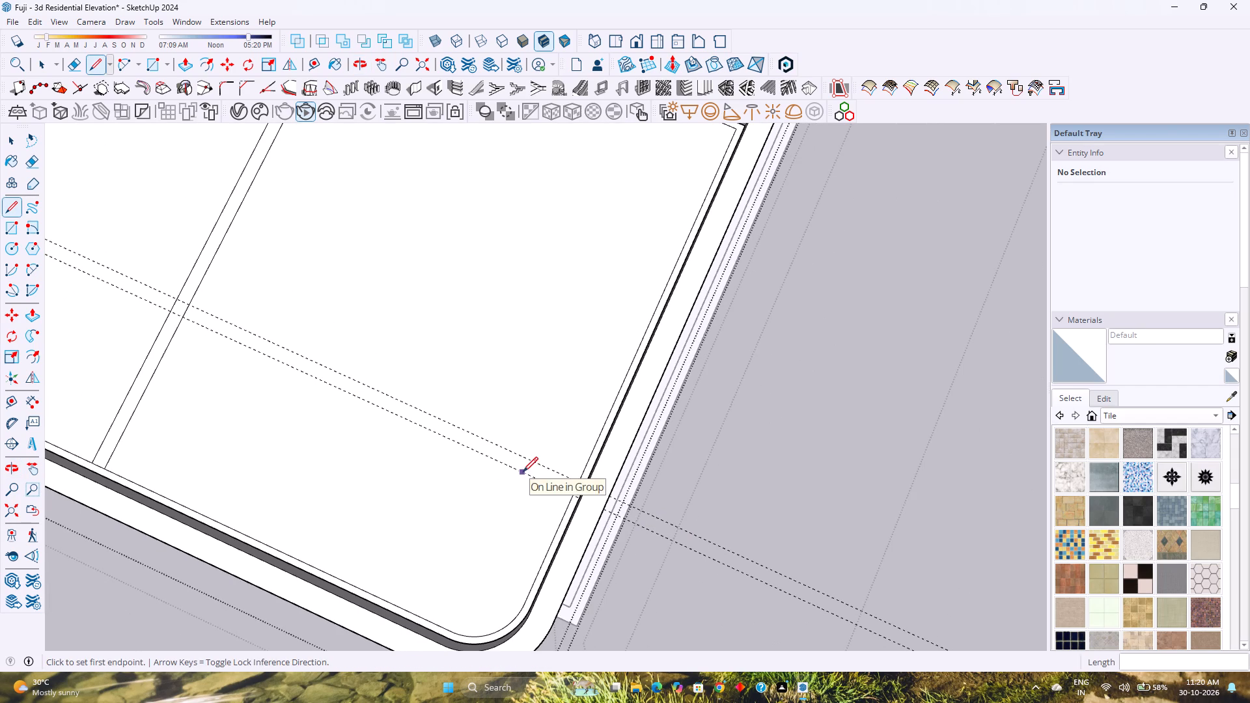
key("Right")
scroll(452, 439, "down", 1)
scroll(563, 495, "up", 7)
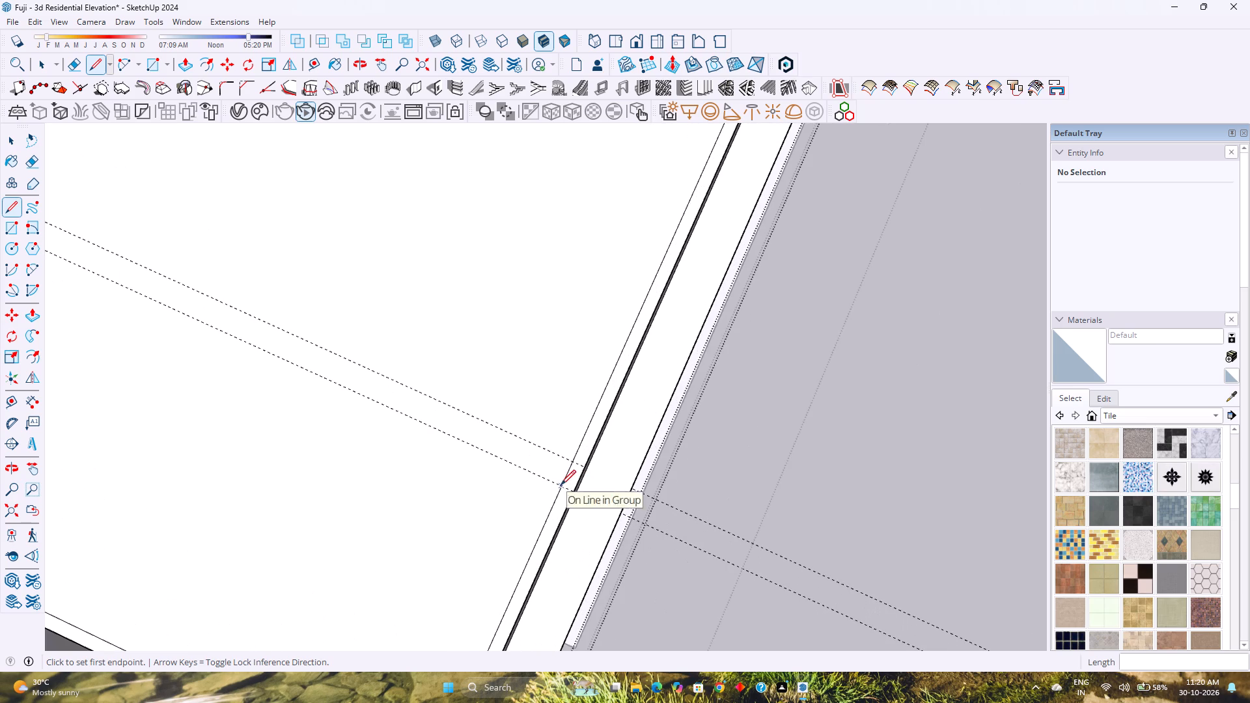
left_click(563, 486)
scroll(472, 441, "down", 5)
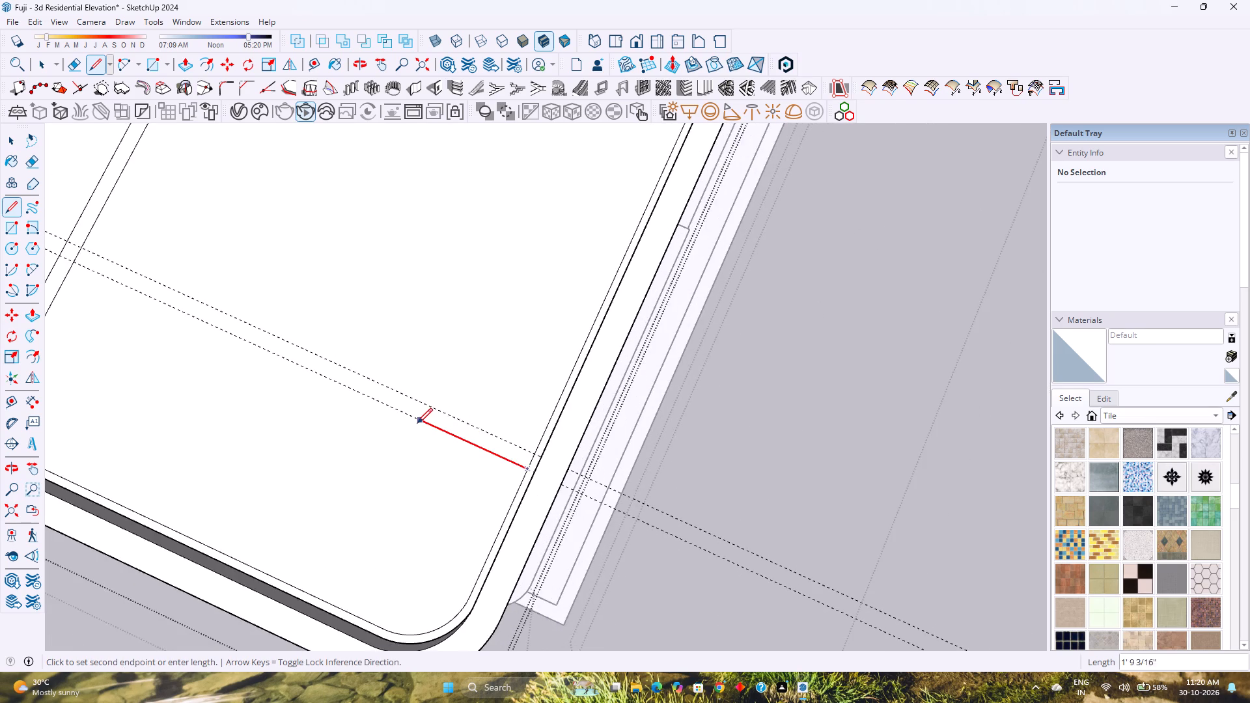
scroll(417, 423, "down", 18)
middle_click_drag(391, 418, 651, 568, "shift")
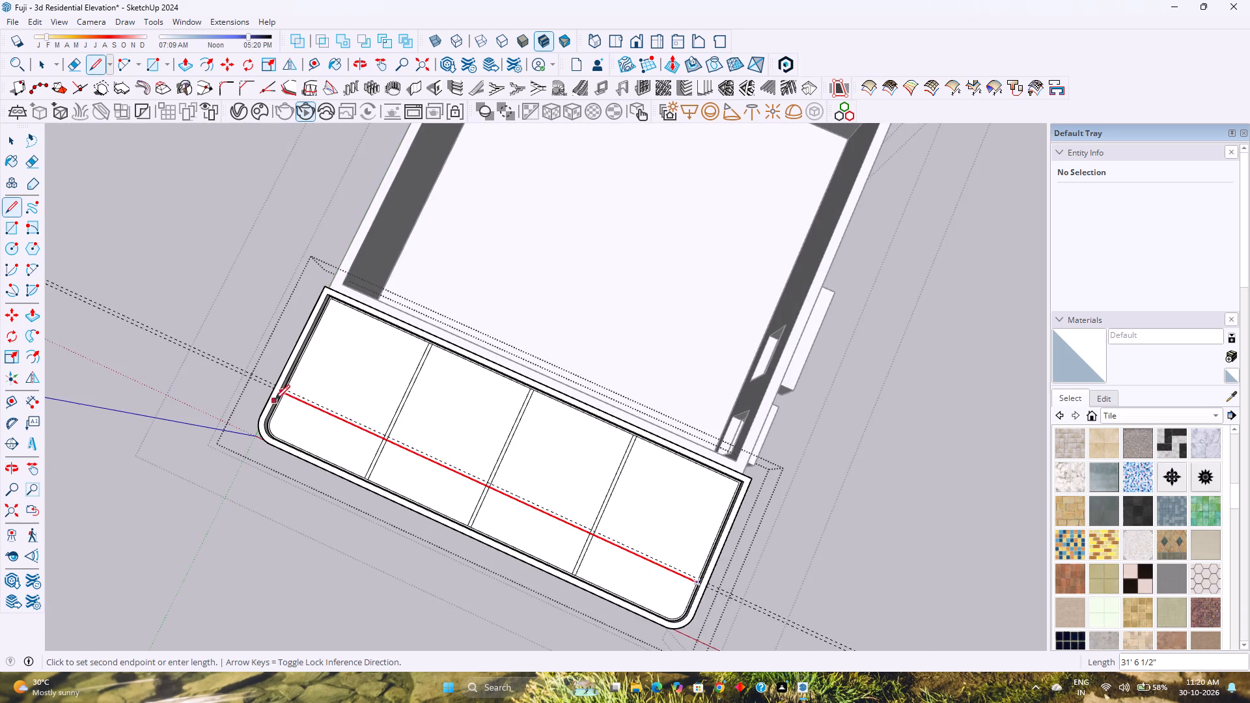
scroll(275, 399, "up", 19)
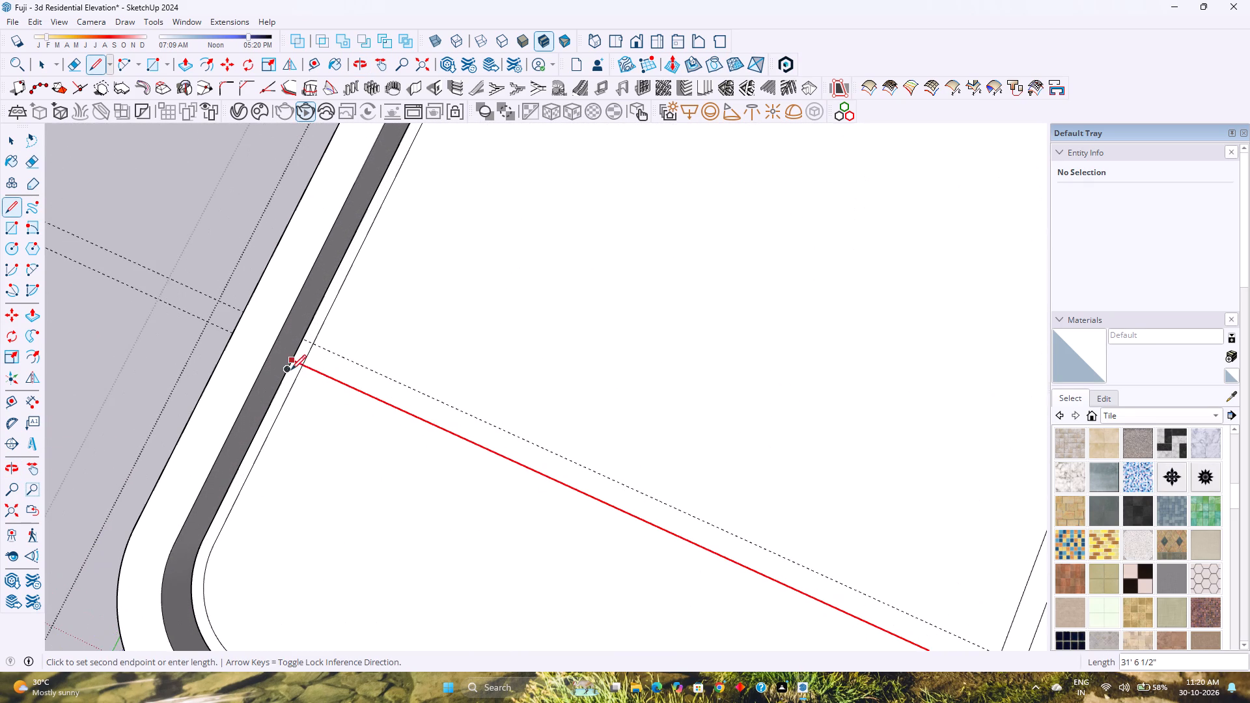
left_click(301, 369)
scroll(323, 393, "up", 4)
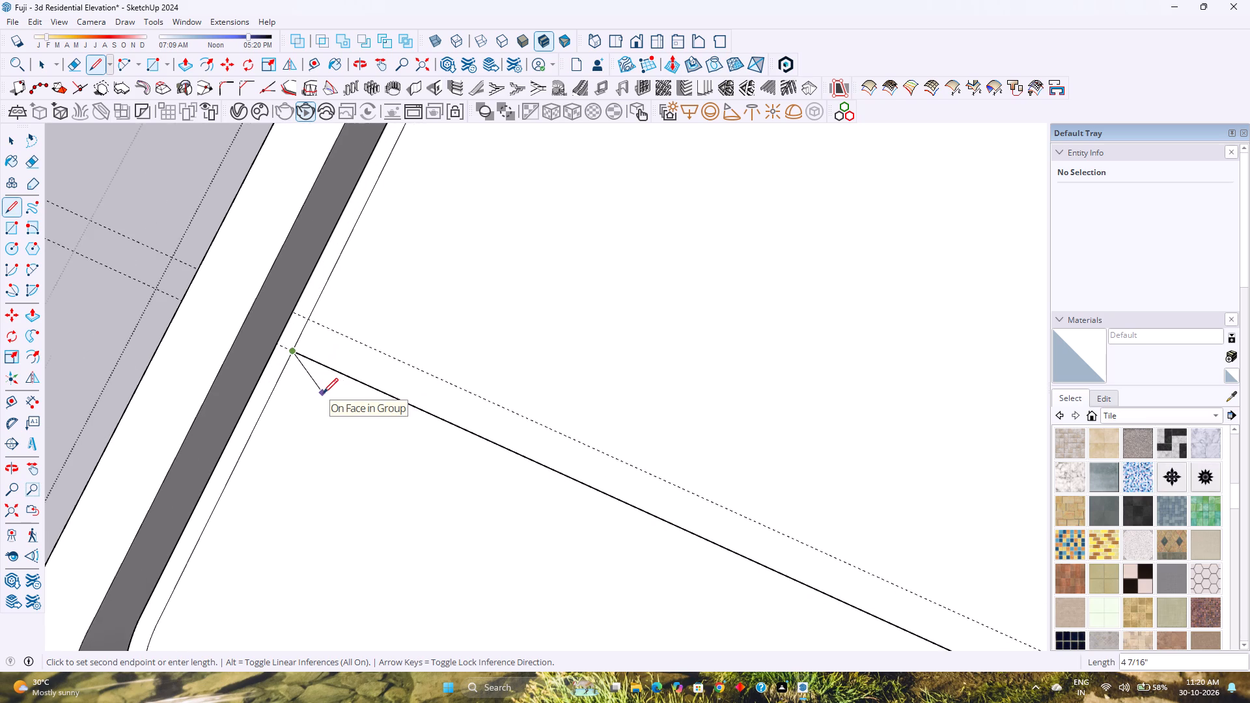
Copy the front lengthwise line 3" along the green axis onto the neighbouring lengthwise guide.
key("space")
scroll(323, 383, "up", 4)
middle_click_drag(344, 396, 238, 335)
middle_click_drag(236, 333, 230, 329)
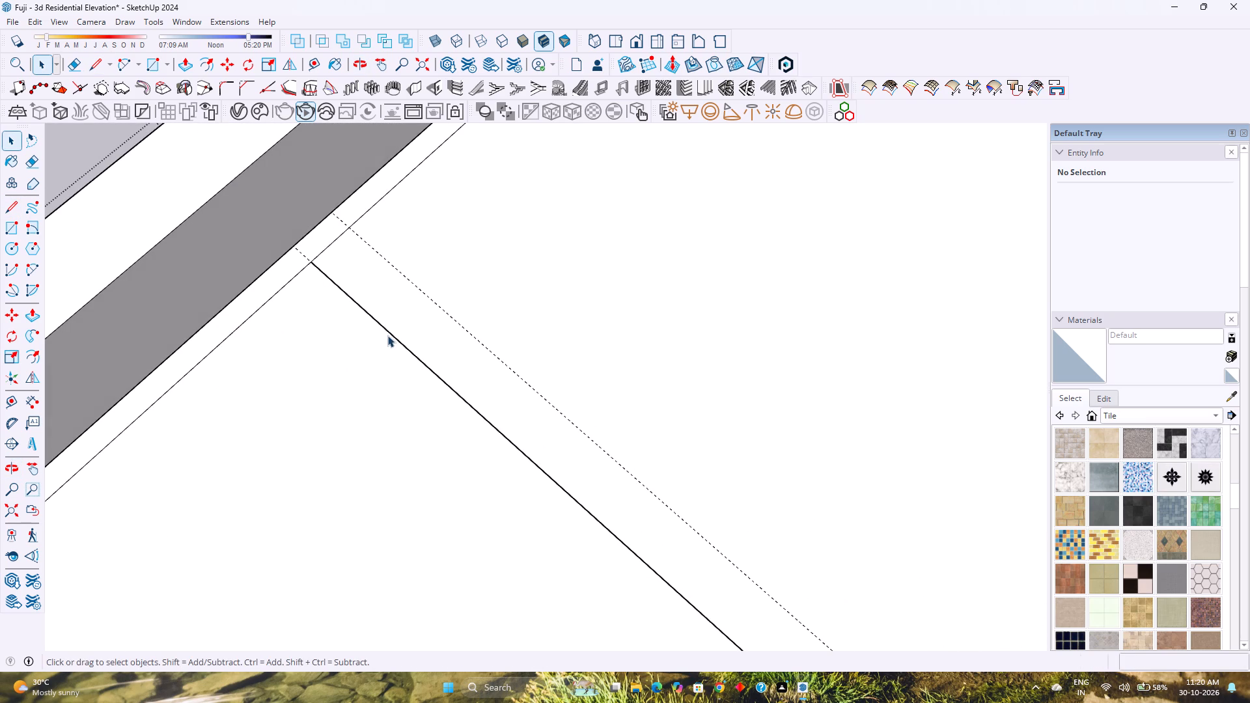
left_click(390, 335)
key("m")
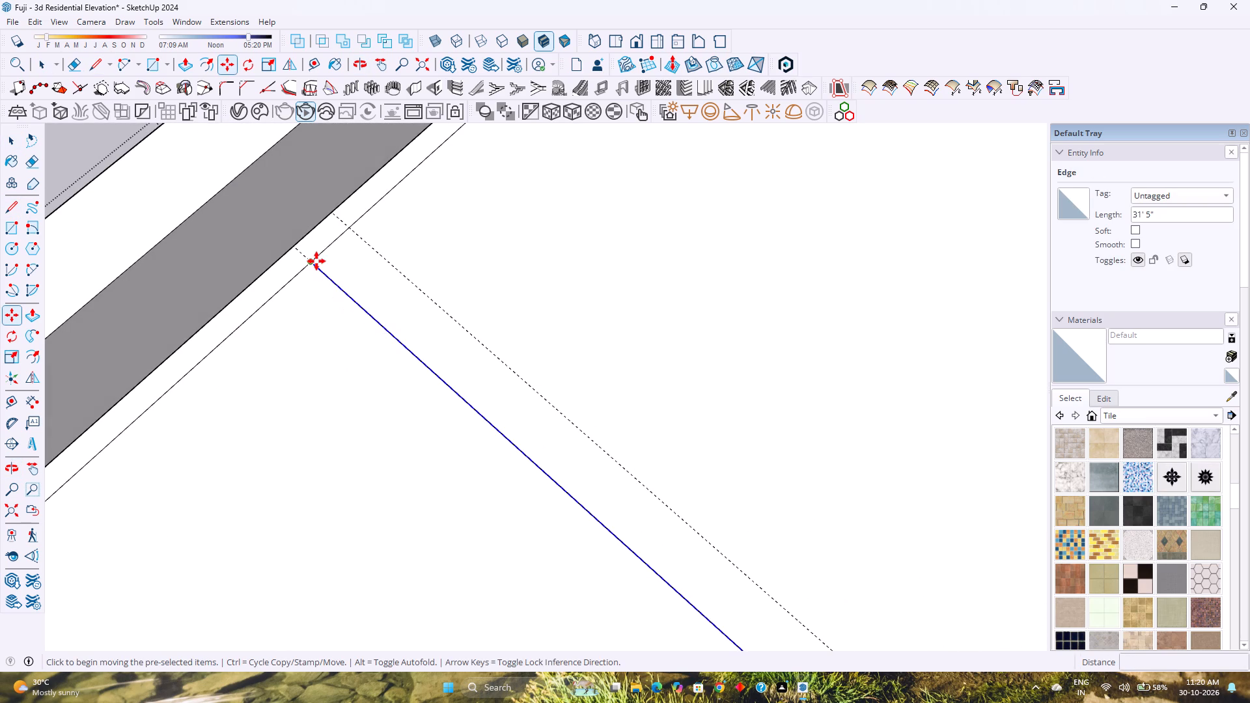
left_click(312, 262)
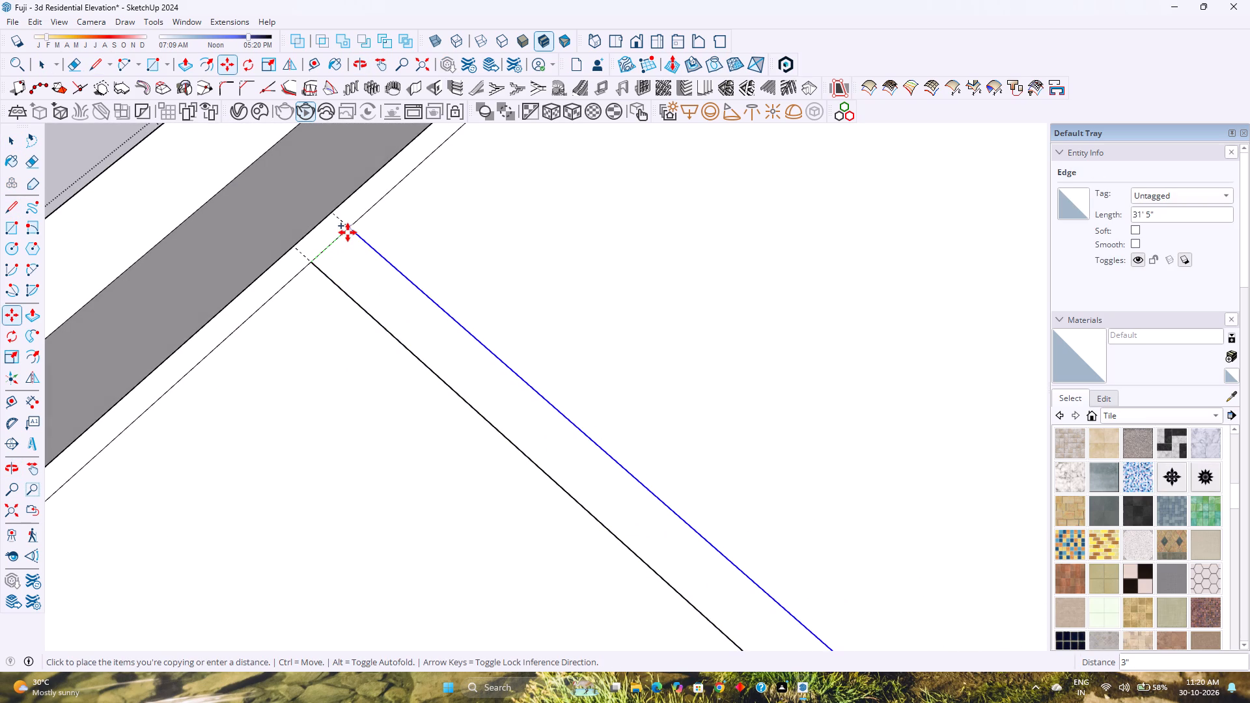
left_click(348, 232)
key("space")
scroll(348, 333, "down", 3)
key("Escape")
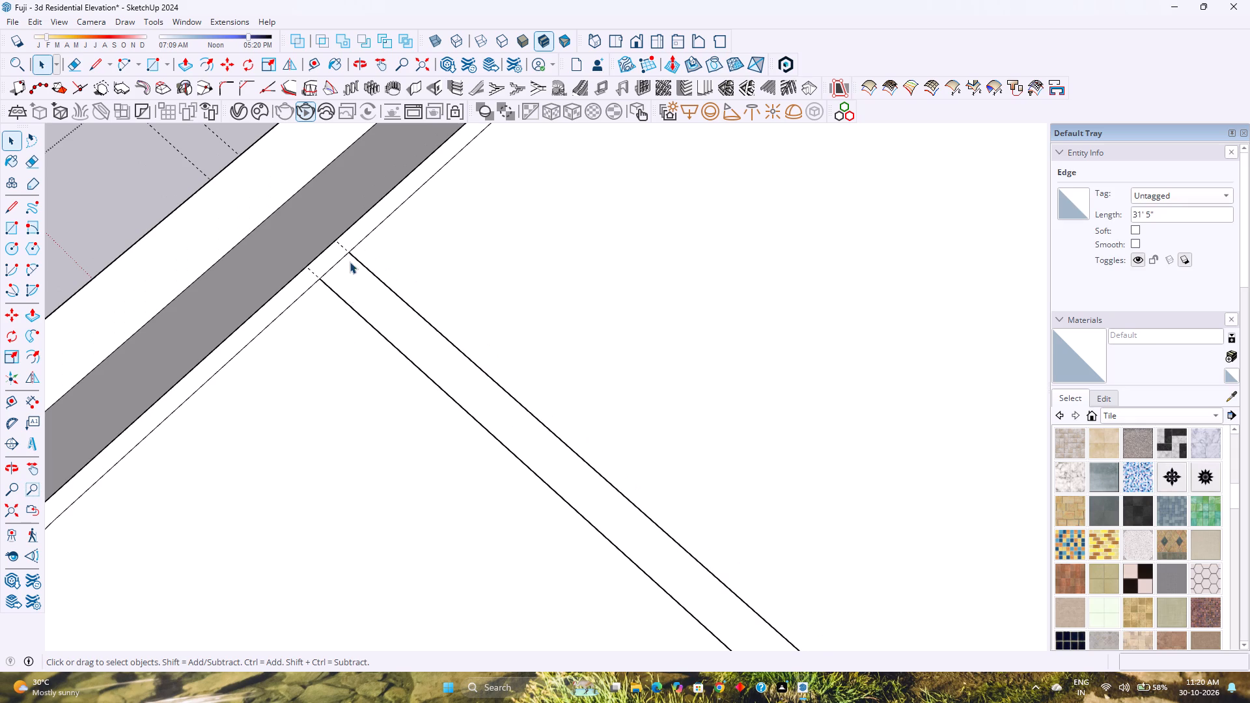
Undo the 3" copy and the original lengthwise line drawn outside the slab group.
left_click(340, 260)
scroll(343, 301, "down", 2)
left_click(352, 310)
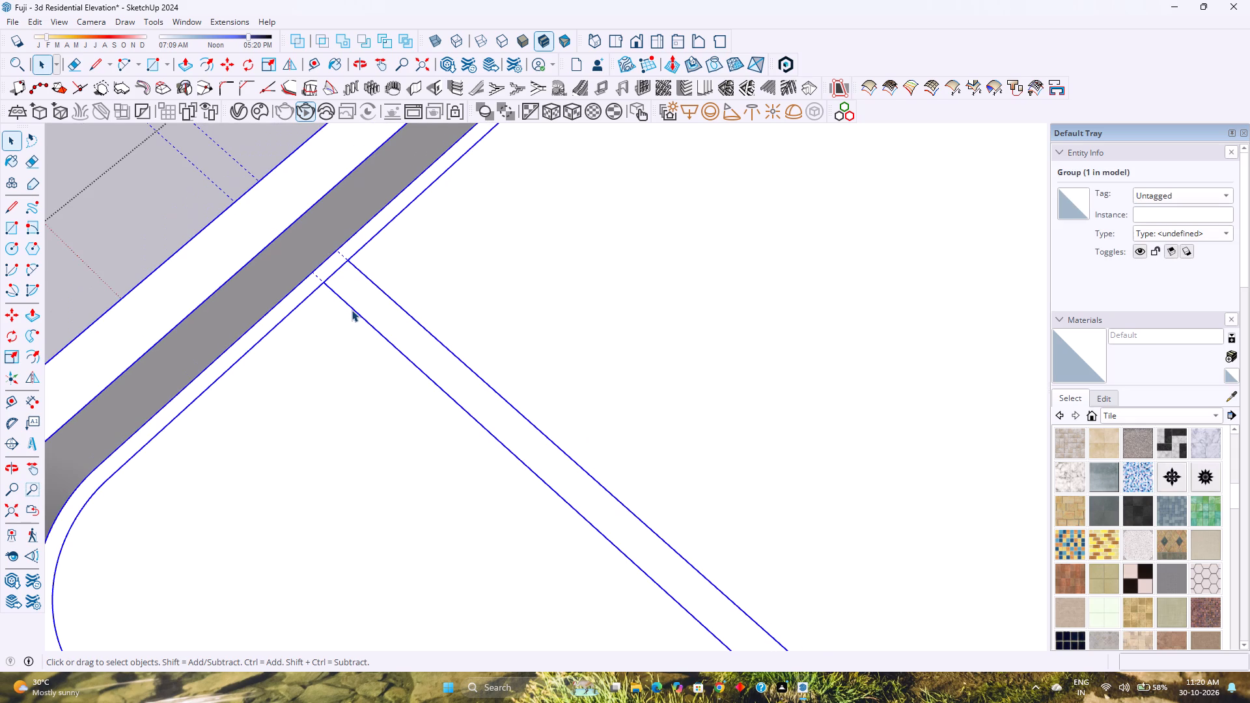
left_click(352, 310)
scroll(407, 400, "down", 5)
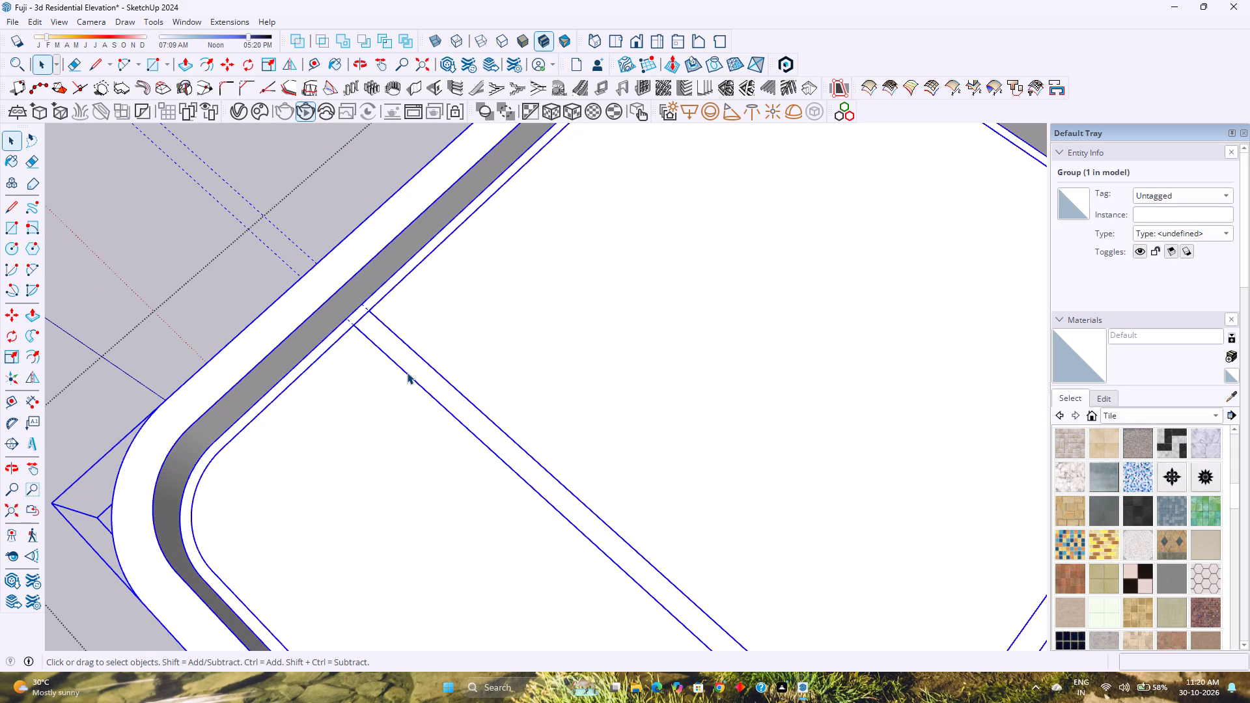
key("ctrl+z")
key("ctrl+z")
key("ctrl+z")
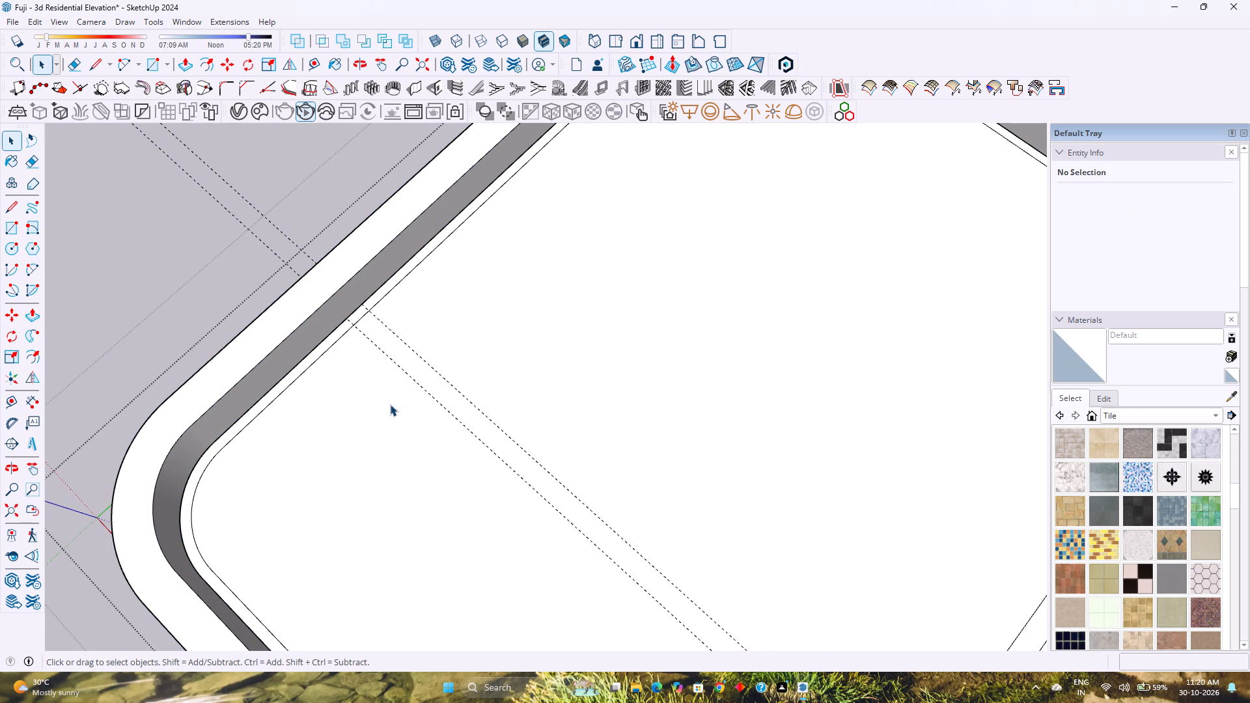
Inside the slab group, draw a line along the front lengthwise guide between the inset outline's short edges, locked to the red axis.
key("space")
left_click(389, 404)
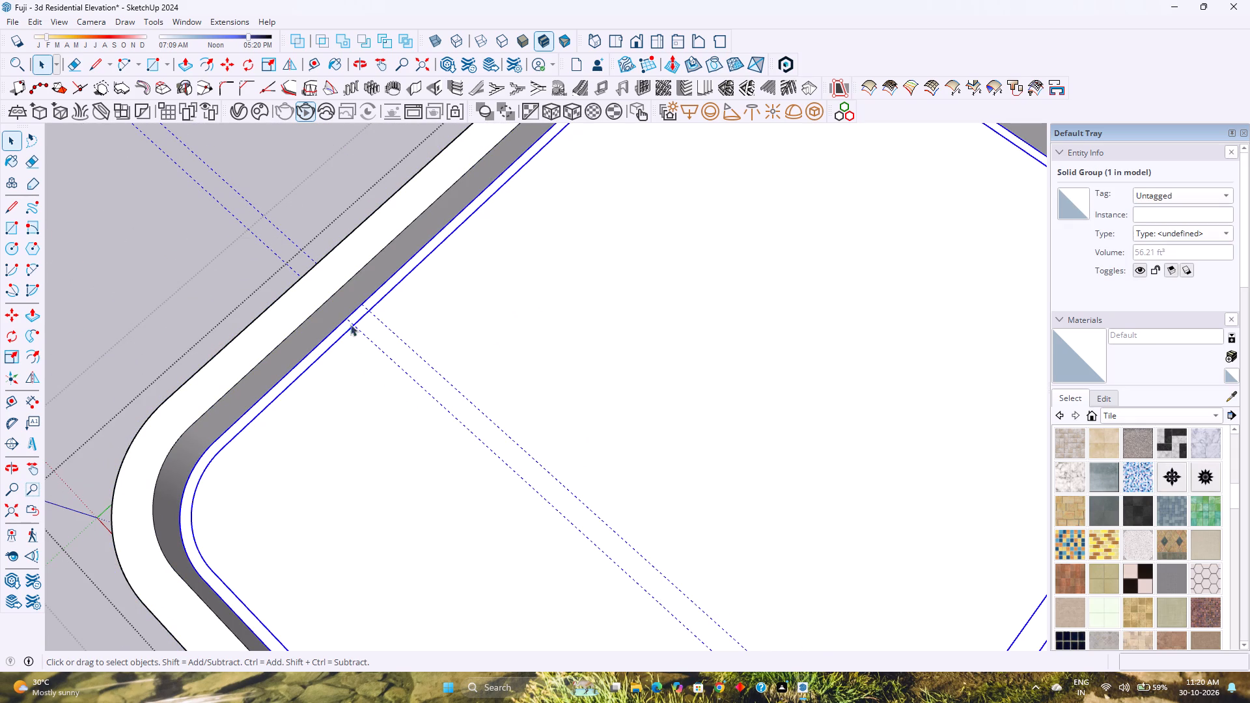
double_click(362, 340)
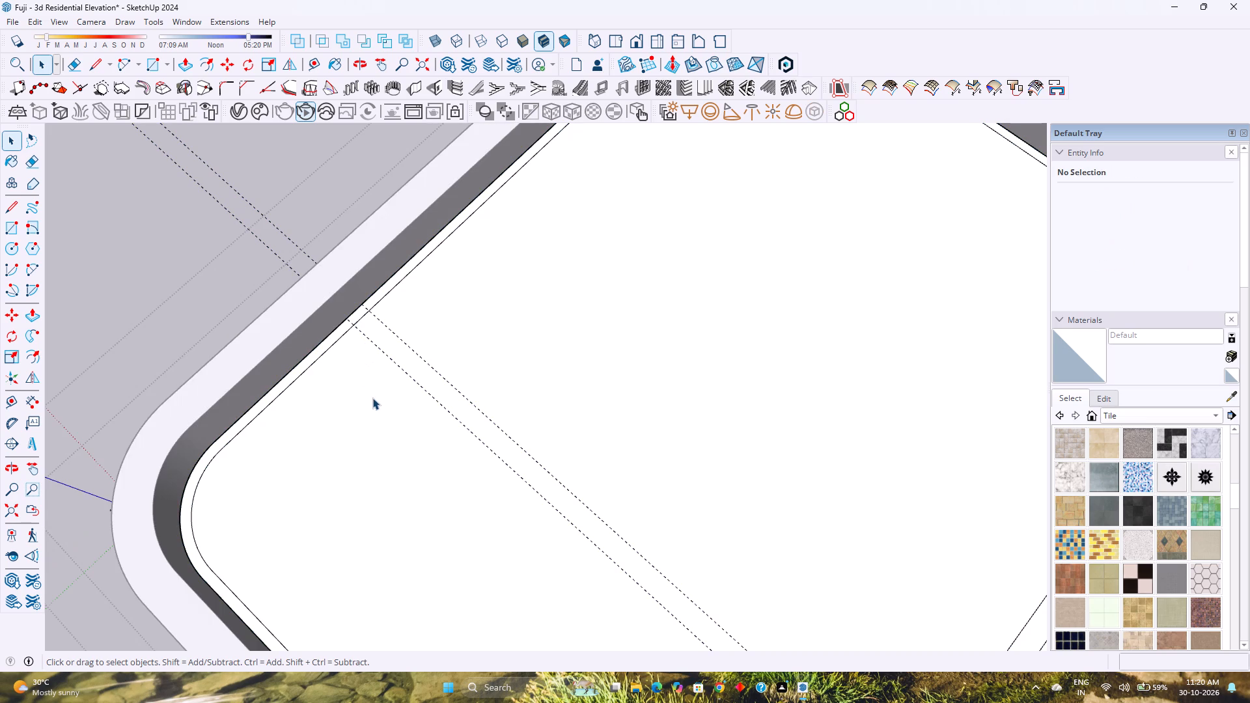
key("l")
scroll(360, 342, "down", 9)
middle_click_drag(372, 365, 354, 355, "shift")
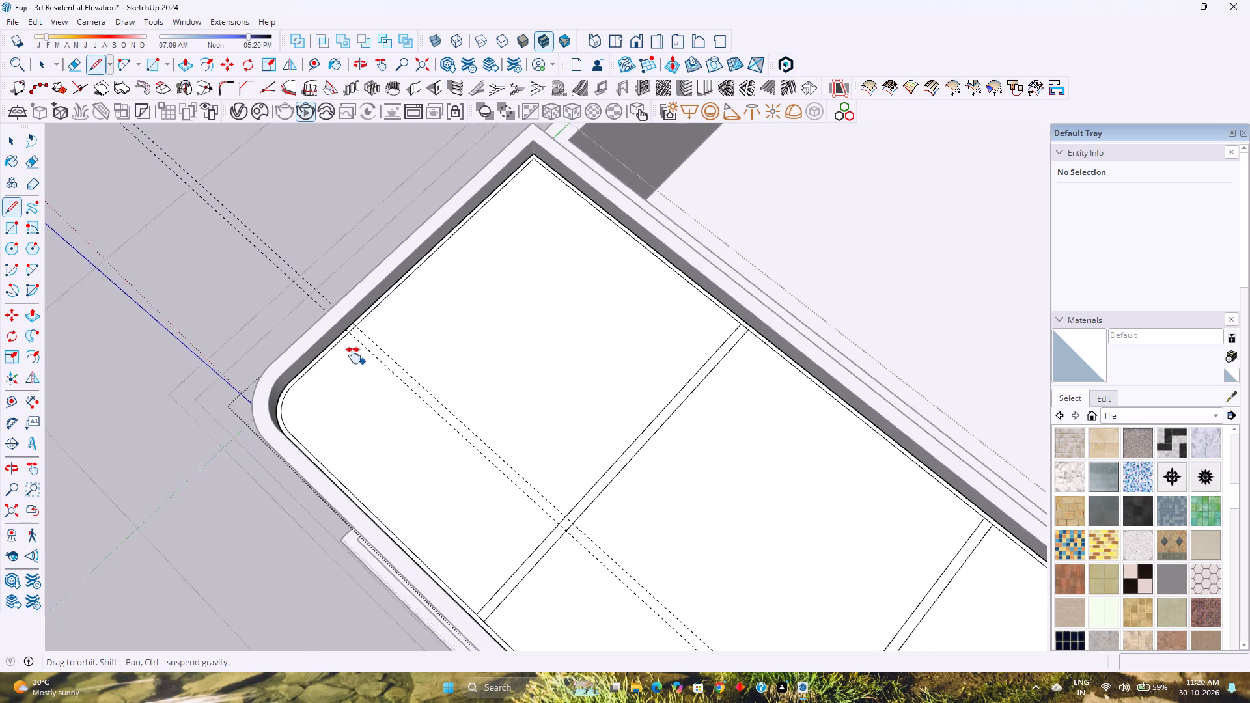
middle_click_drag(354, 355, 305, 311, "shift")
left_click(295, 284)
scroll(410, 390, "down", 3)
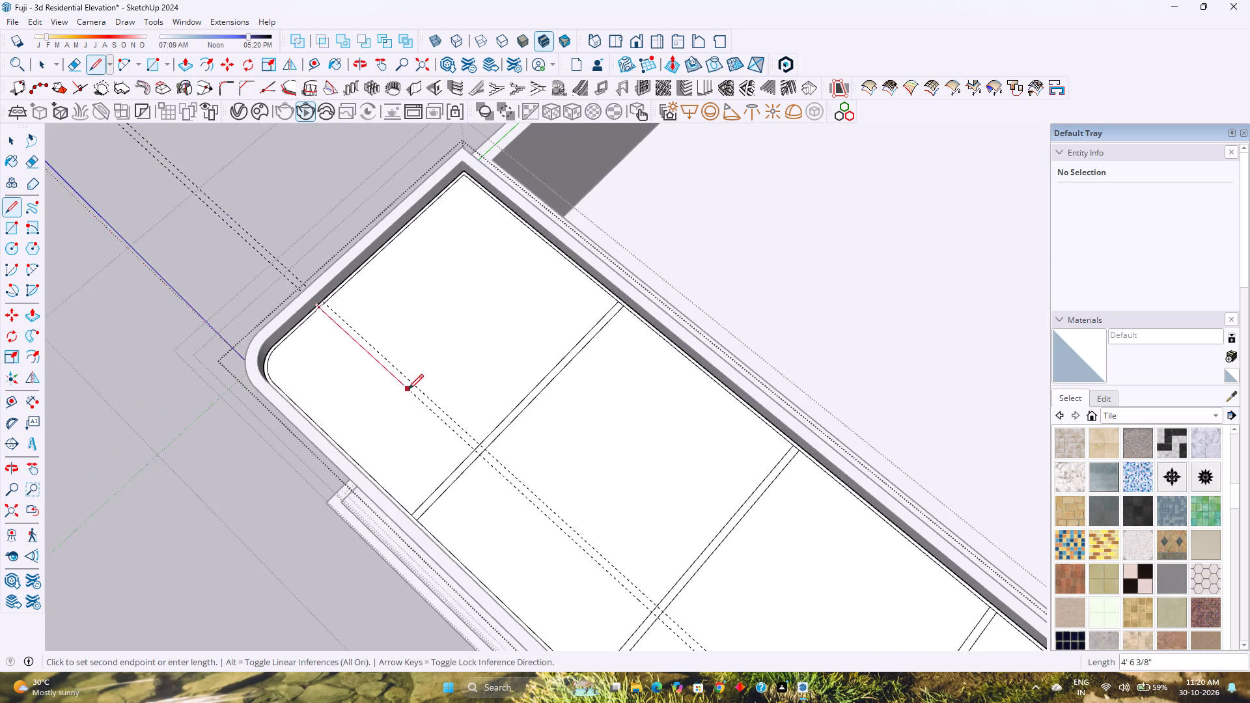
scroll(408, 389, "down", 5)
middle_click_drag(509, 469, 322, 274, "shift")
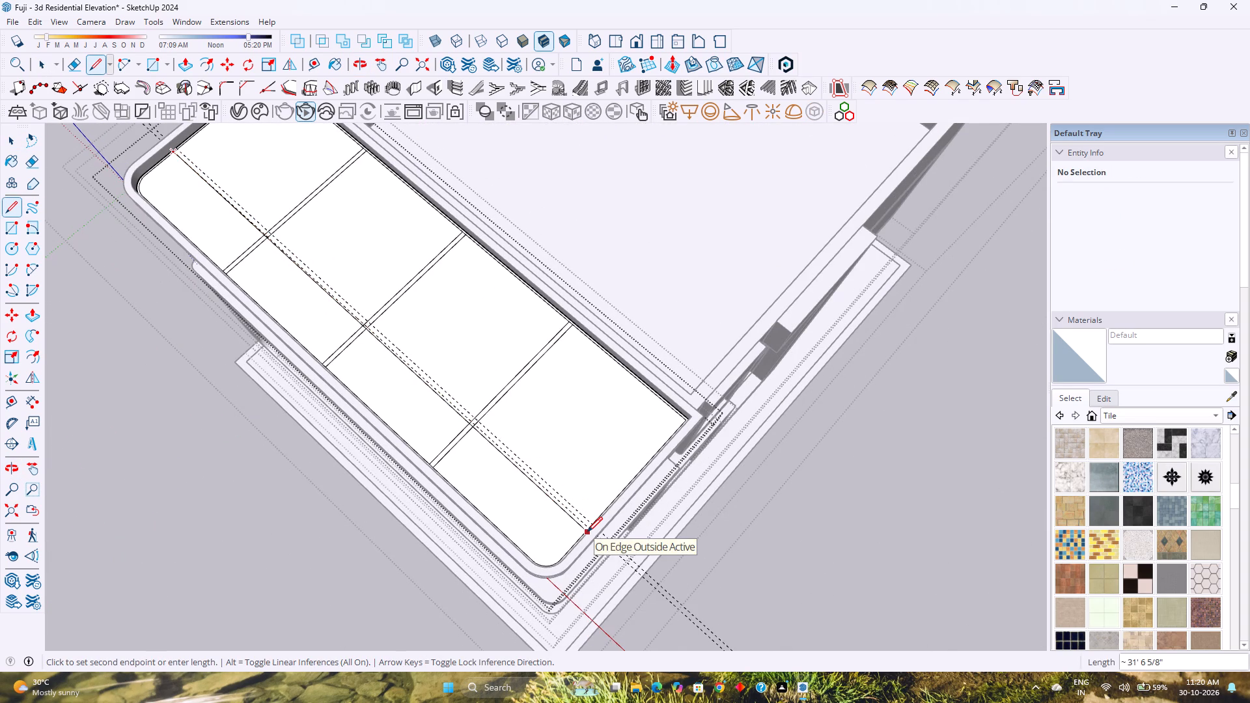
key("Right")
scroll(587, 532, "up", 20)
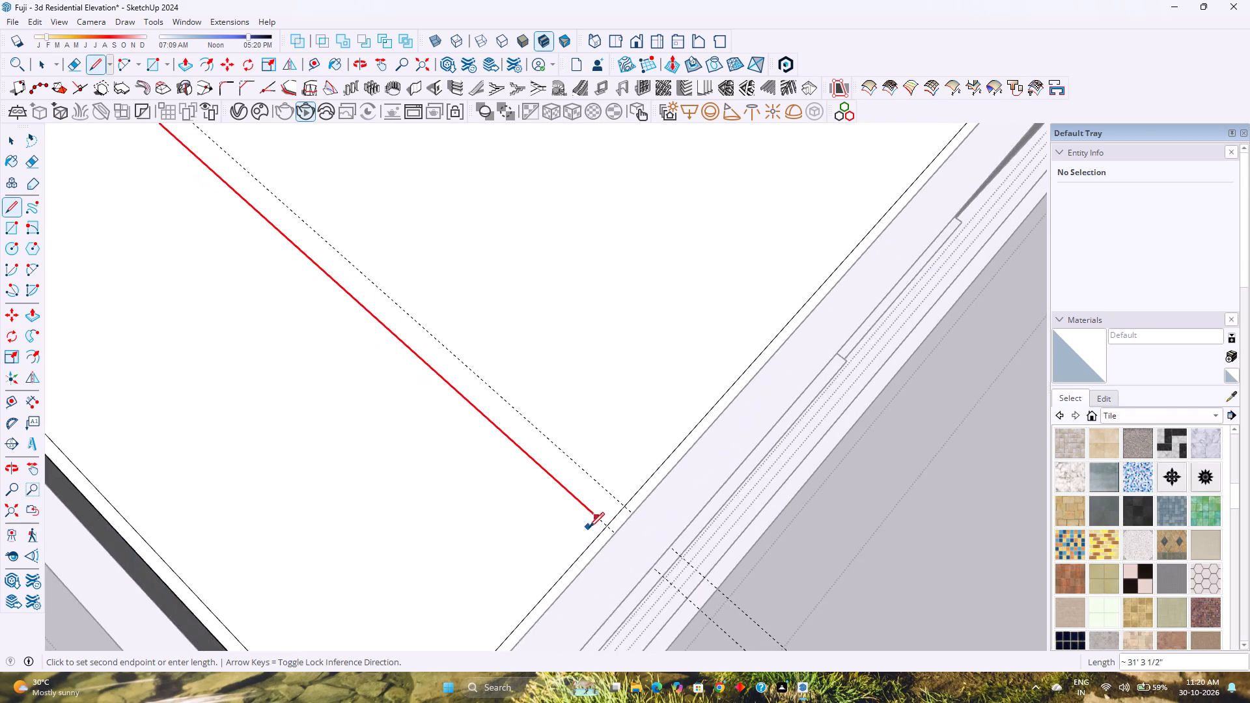
scroll(589, 527, "up", 4)
left_click(614, 529)
key("space")
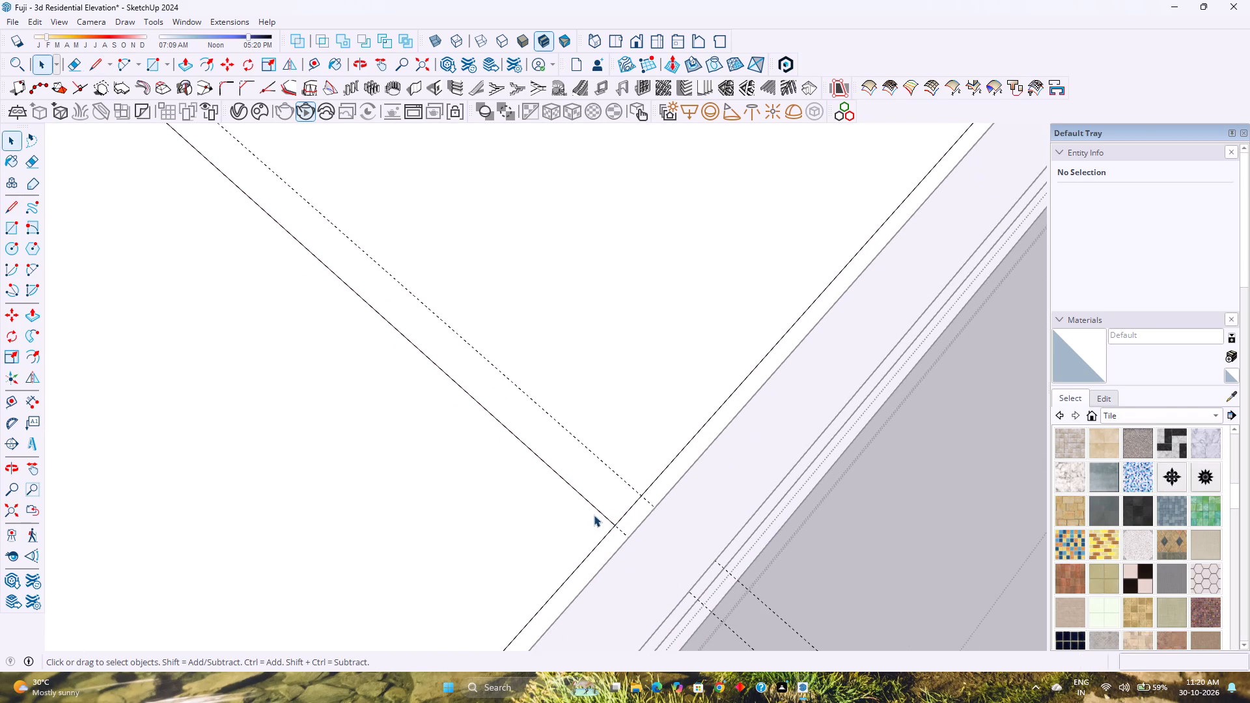
left_click(597, 508)
scroll(597, 508, "down", 14)
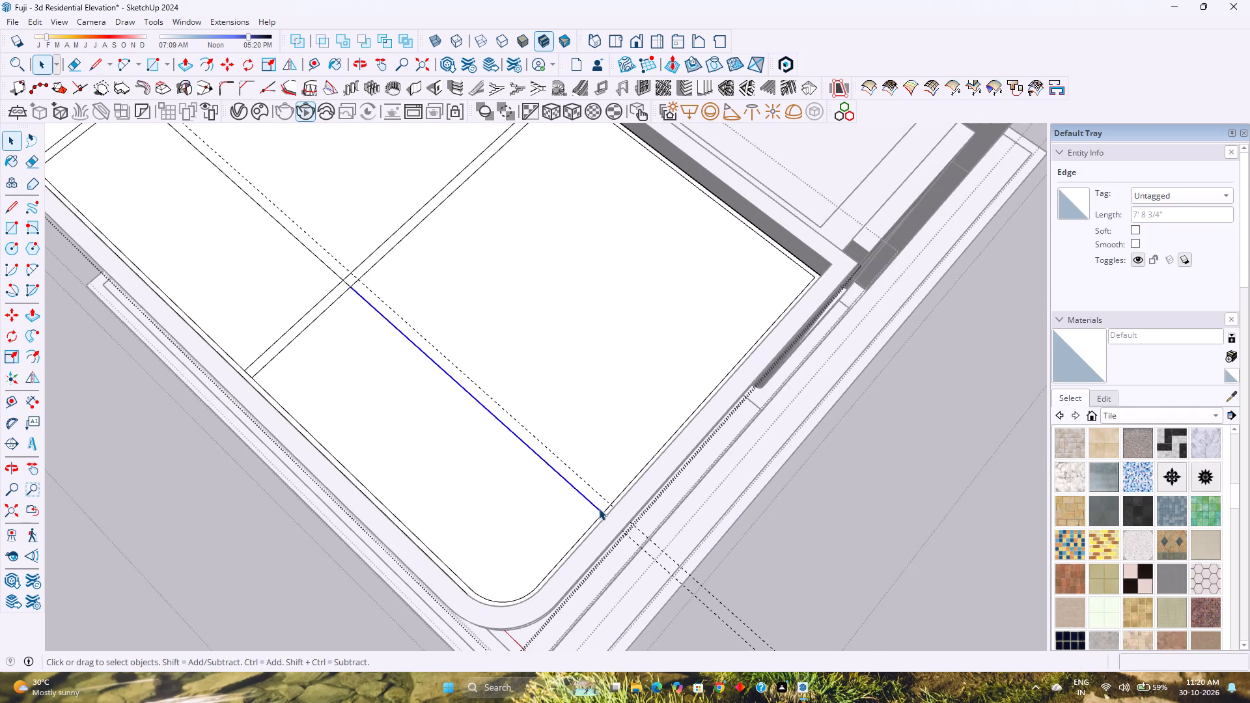
Draw a parallel 31' 5" line along the second lengthwise guide, between the inset outline's two short edges.
key("l")
scroll(610, 503, "up", 3)
key("Escape")
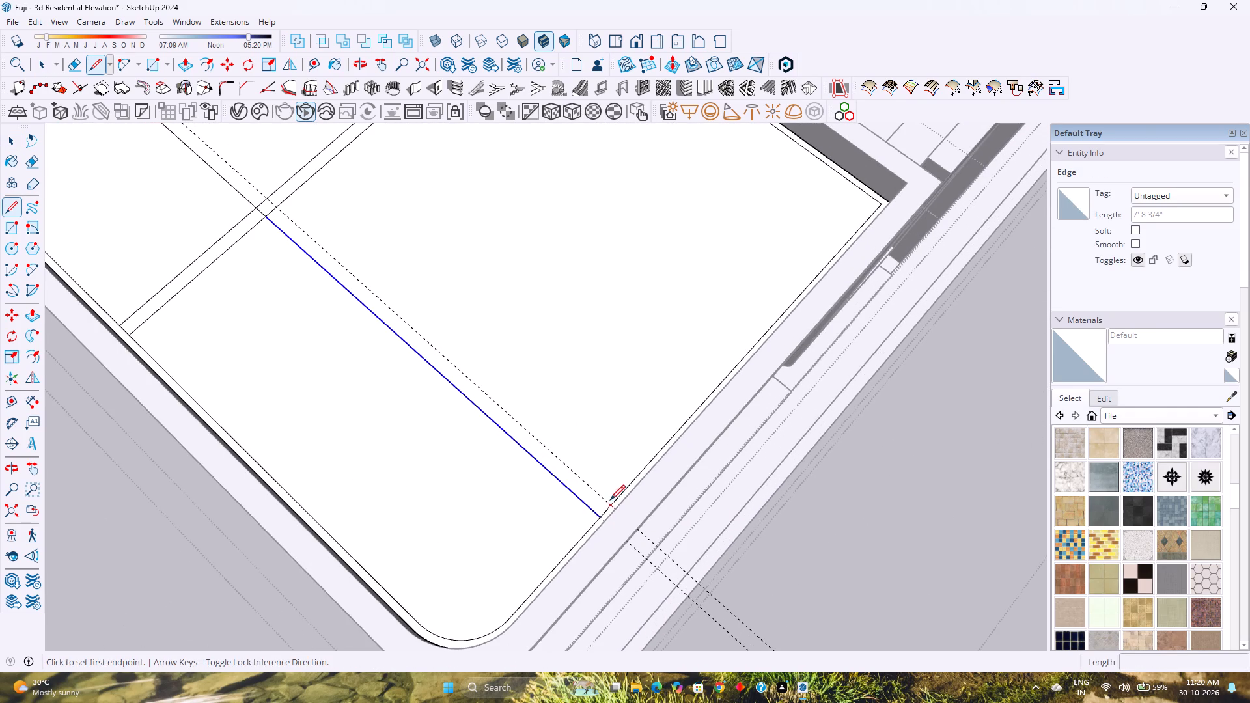
left_click(610, 504)
scroll(535, 439, "down", 12)
middle_click_drag(516, 418, 658, 573, "shift")
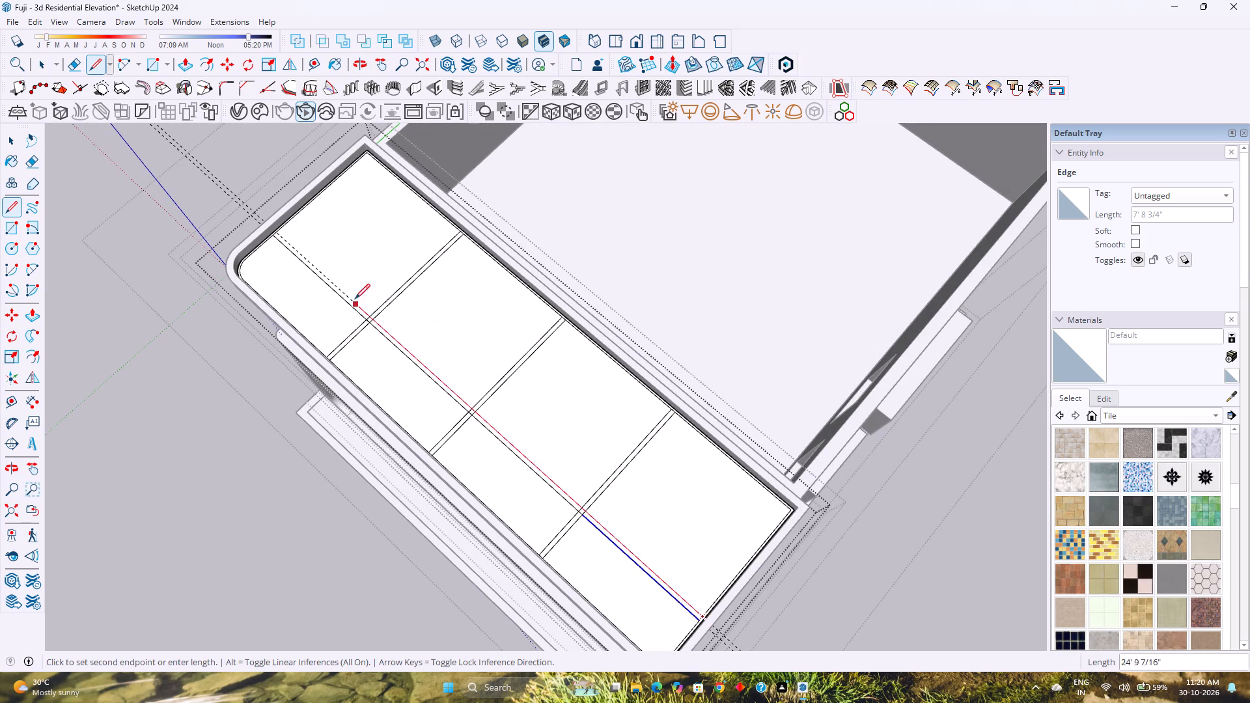
scroll(289, 240, "up", 9)
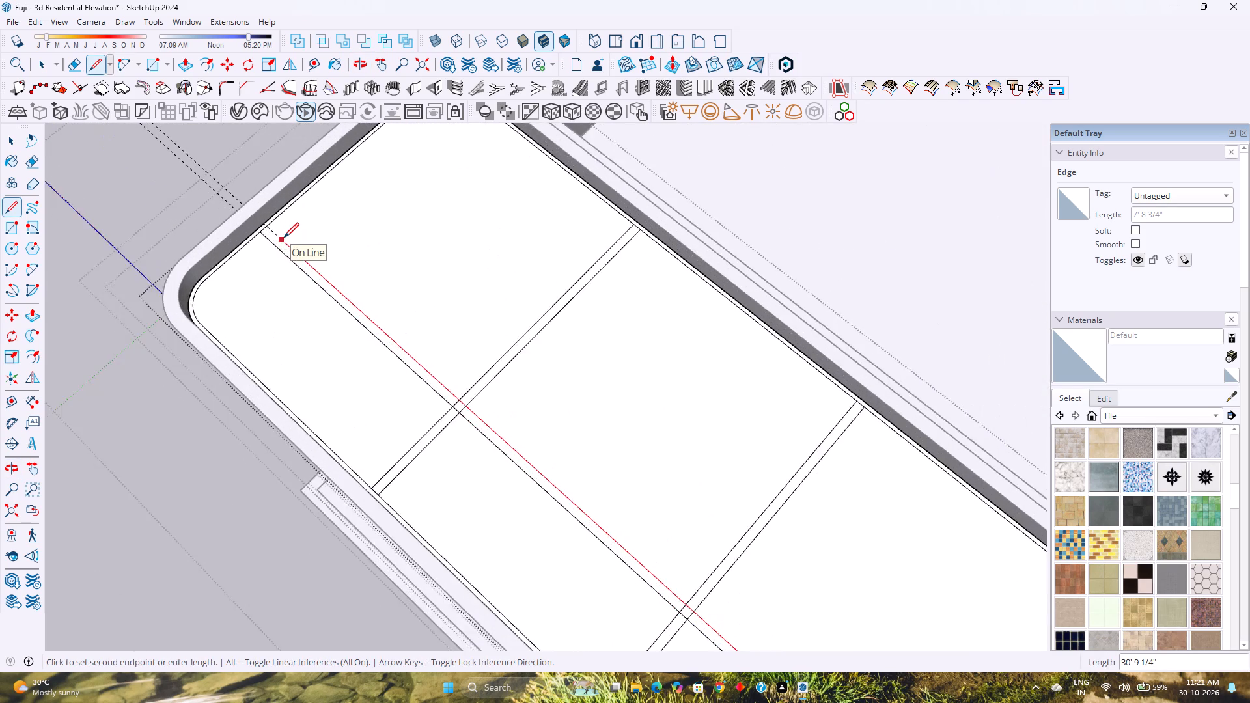
scroll(284, 238, "up", 1)
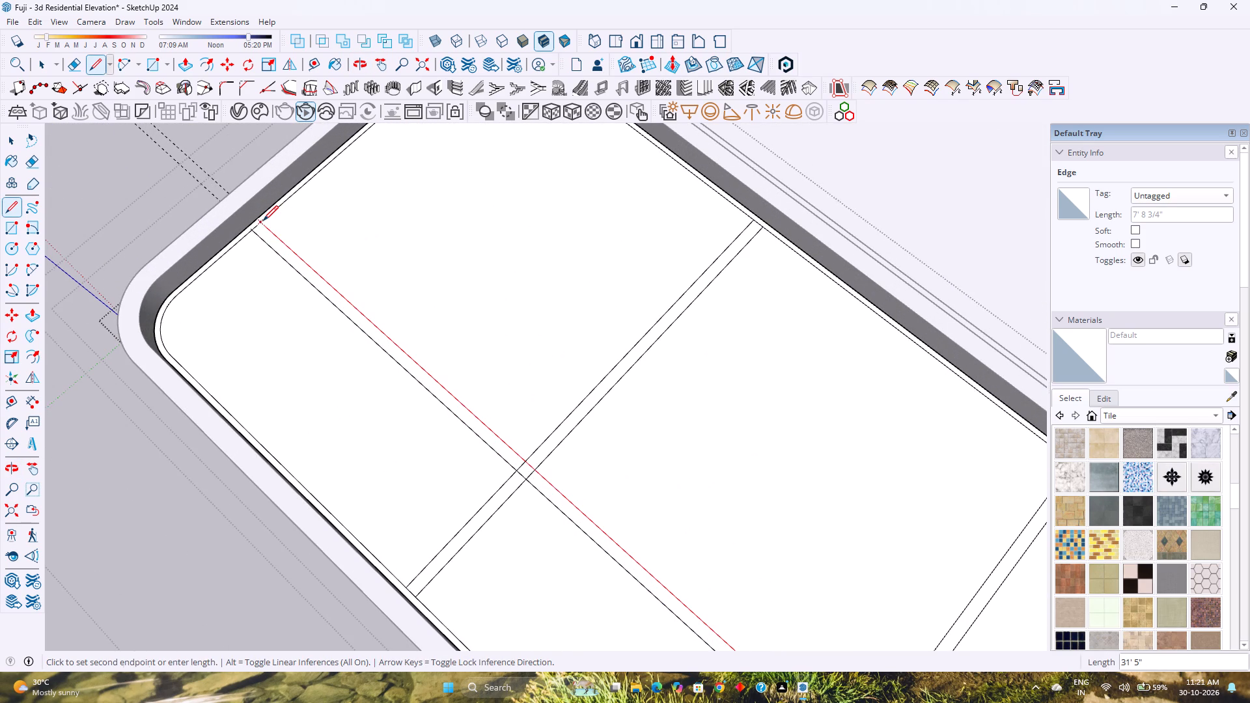
left_click(263, 221)
key("space")
scroll(285, 250, "down", 7)
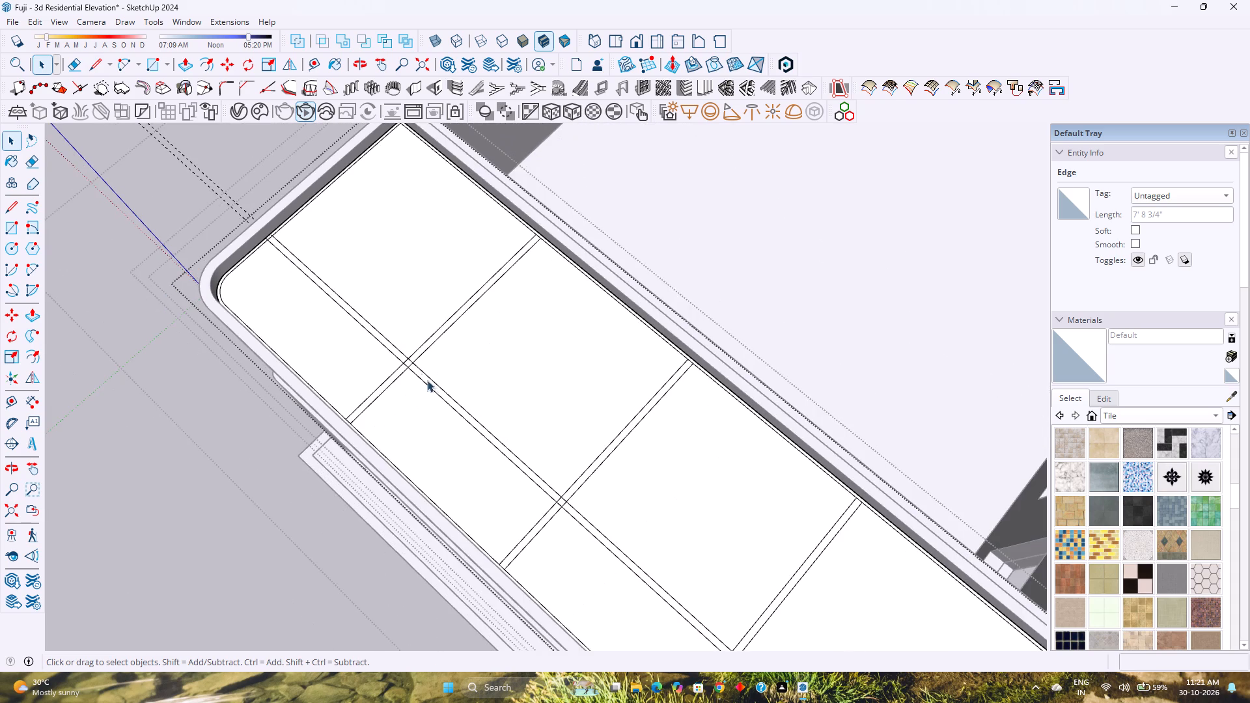
Erase the four short edge segments where the lengthwise strip crosses the first divider strip.
scroll(421, 372, "up", 8)
key("e")
scroll(398, 352, "up", 5)
left_click(380, 344)
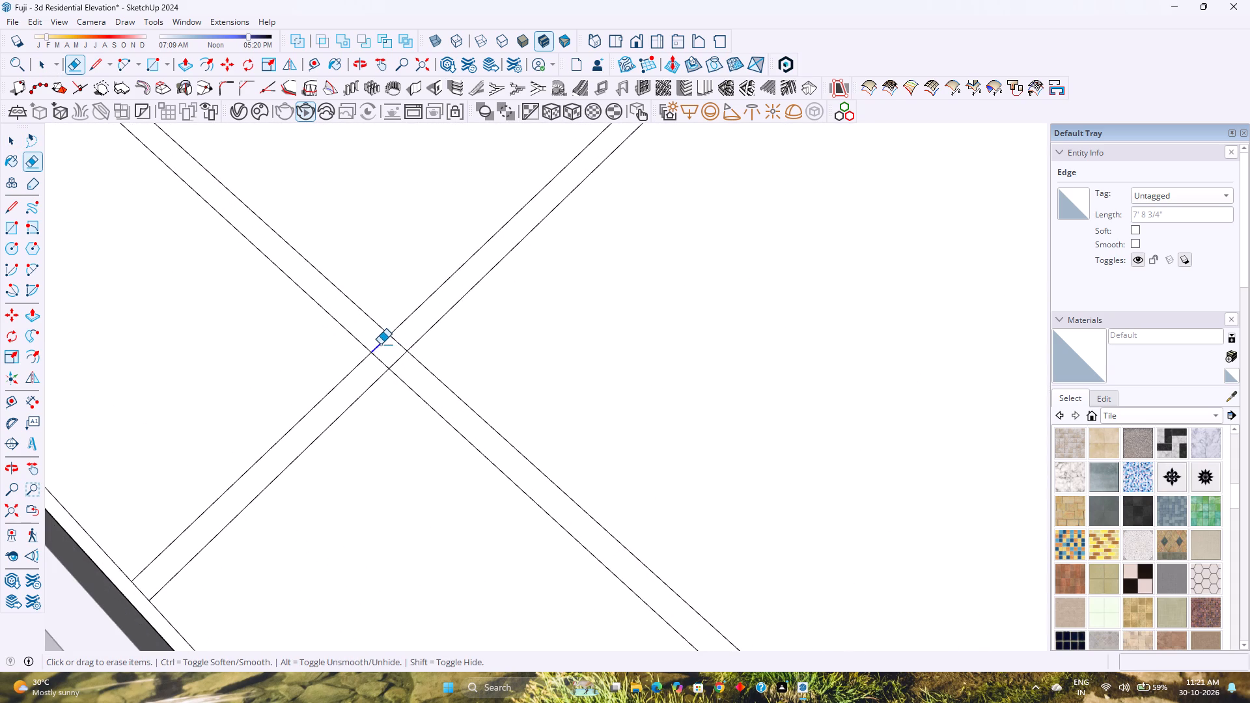
left_click(380, 361)
left_click(398, 363)
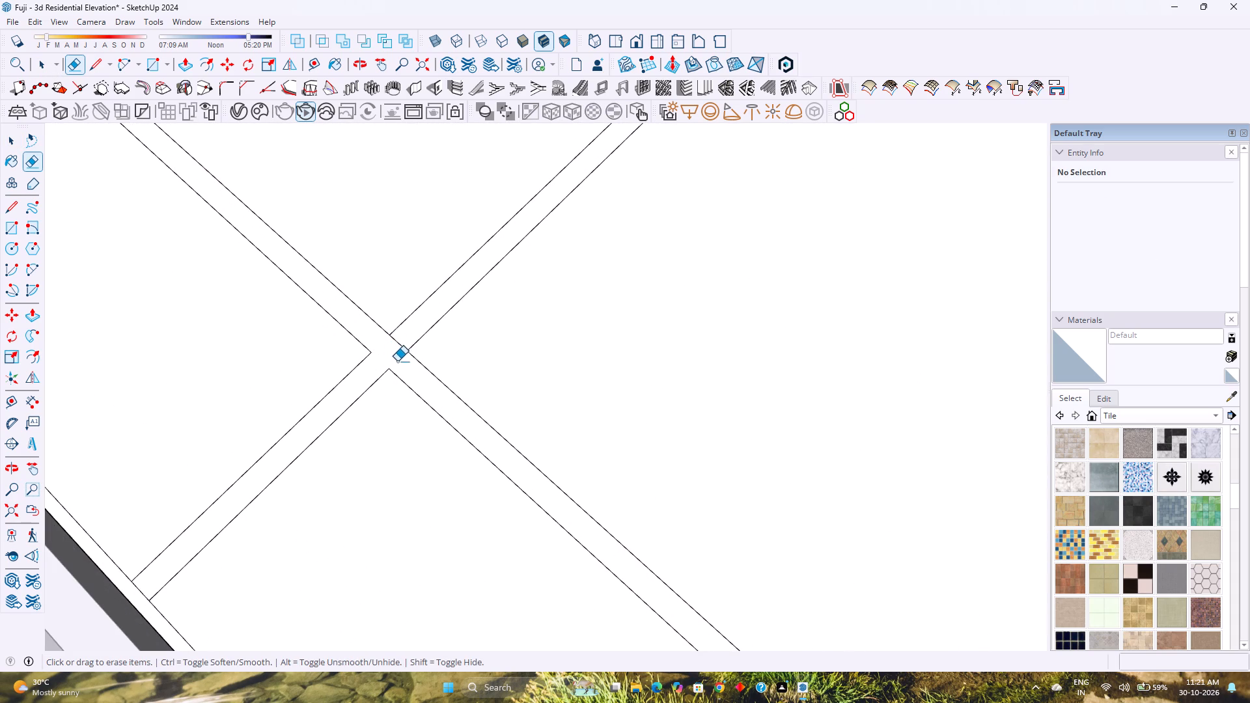
left_click(397, 340)
Erase the four short edge segments where the lengthwise strip crosses the middle divider strip.
scroll(389, 351, "down", 12)
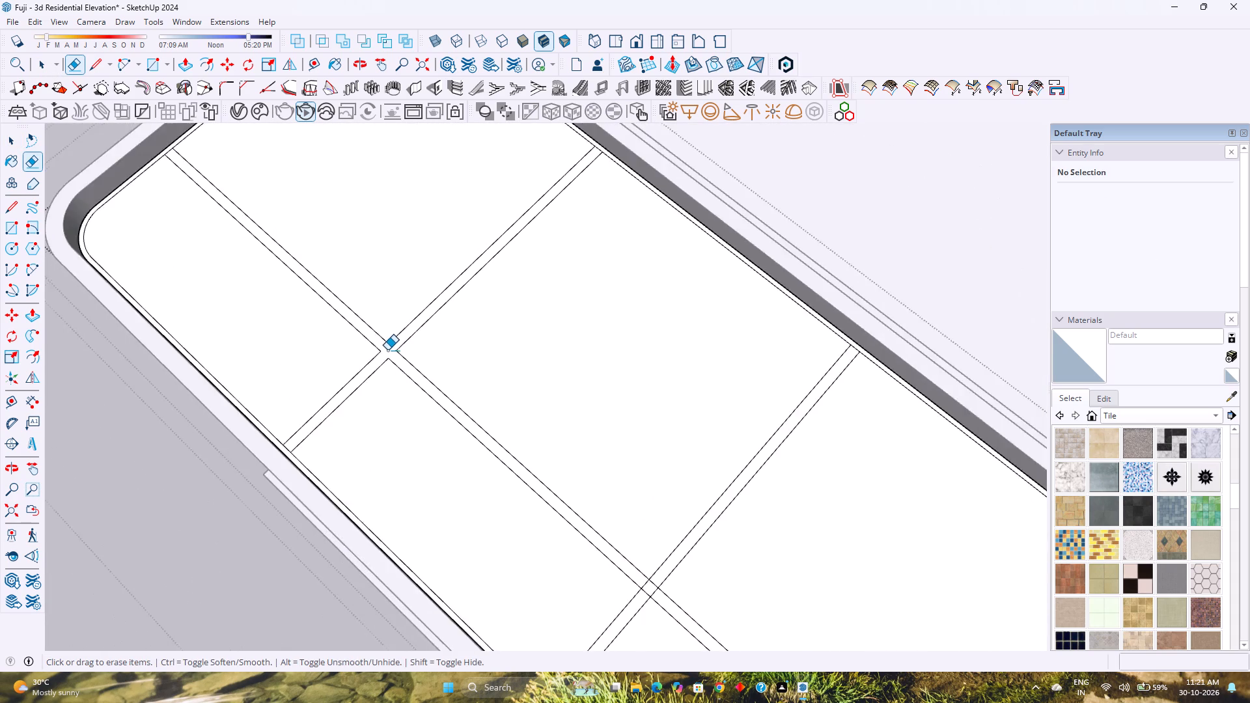
scroll(387, 350, "down", 8)
scroll(519, 471, "up", 14)
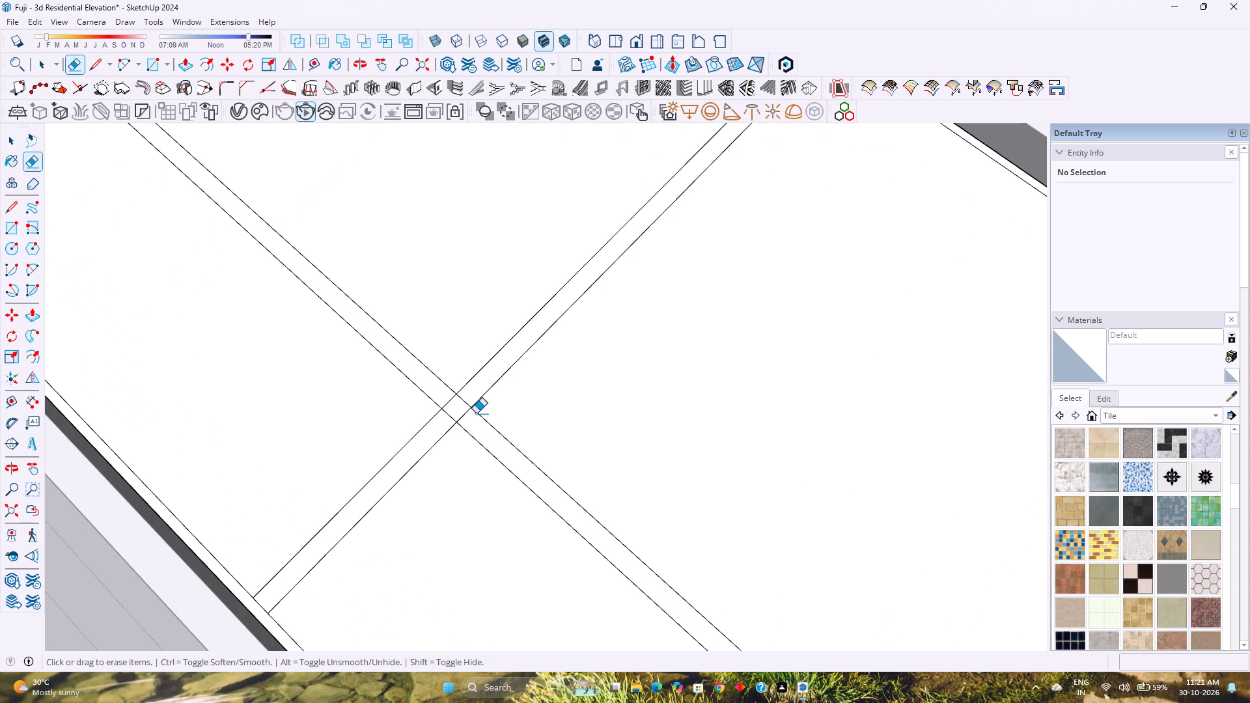
left_click(466, 413)
left_click(451, 404)
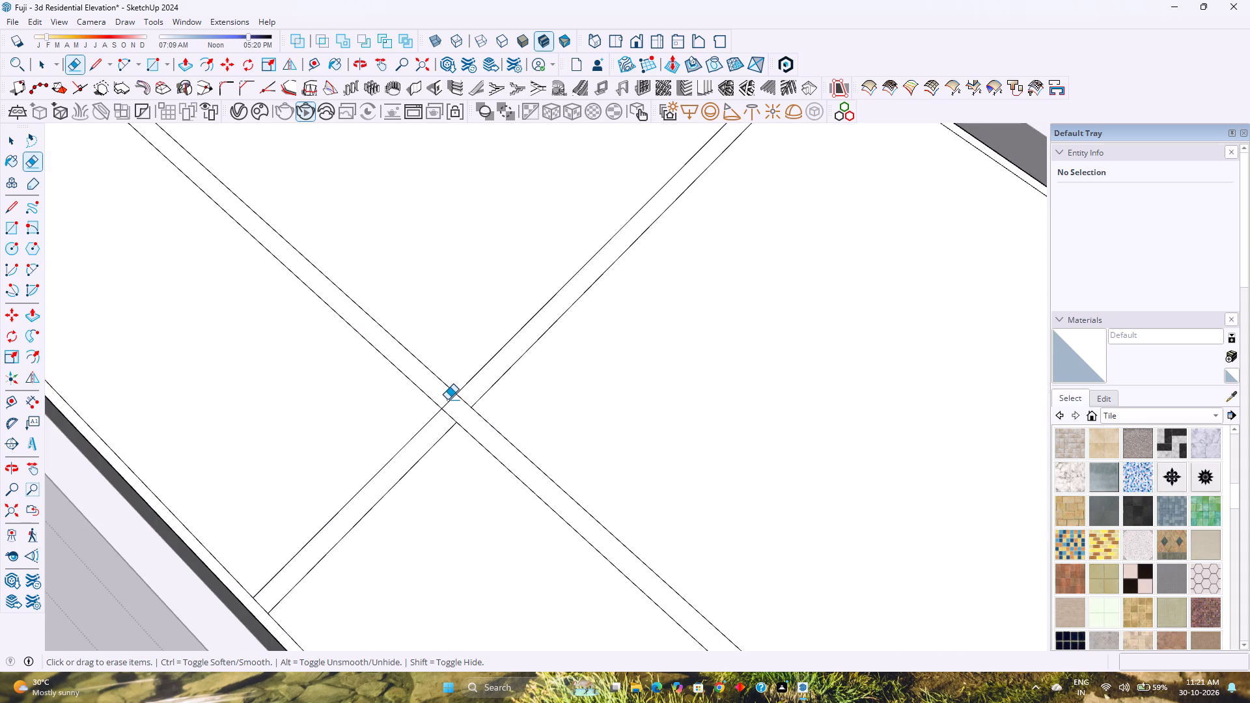
left_click(447, 400)
left_click(448, 414)
scroll(448, 414, "down", 10)
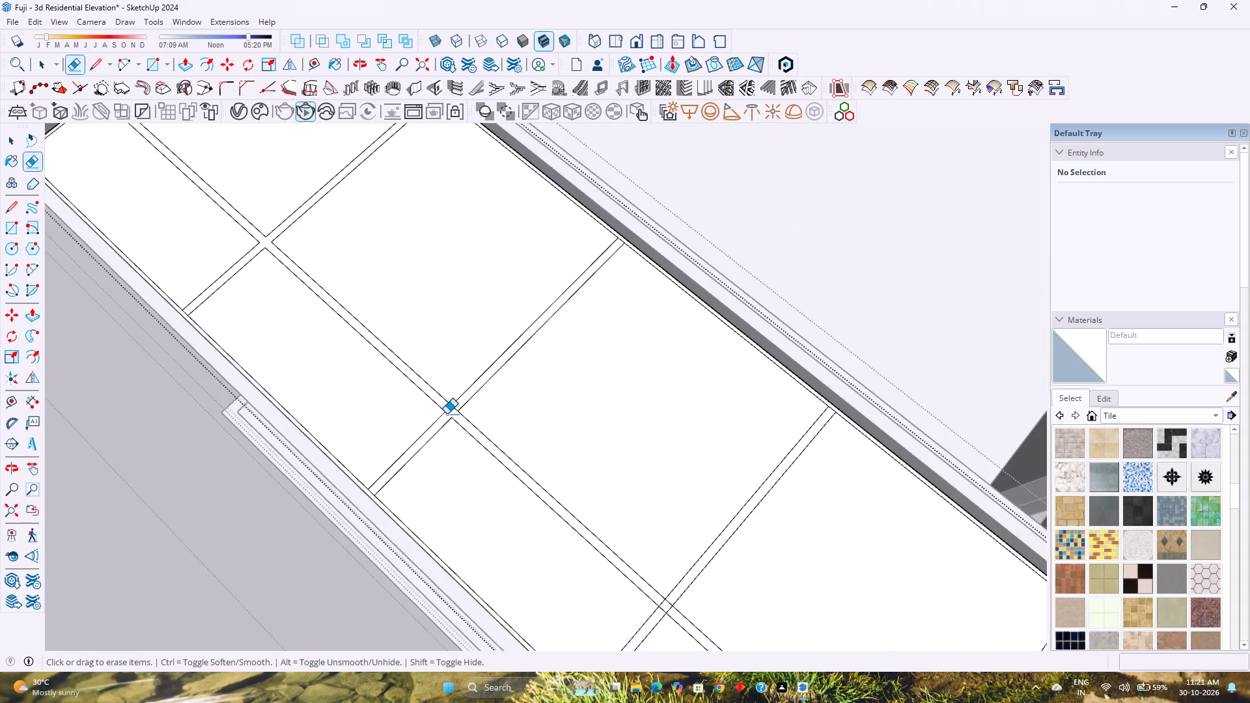
scroll(447, 414, "down", 4)
scroll(451, 403, "up", 11)
left_click(453, 417)
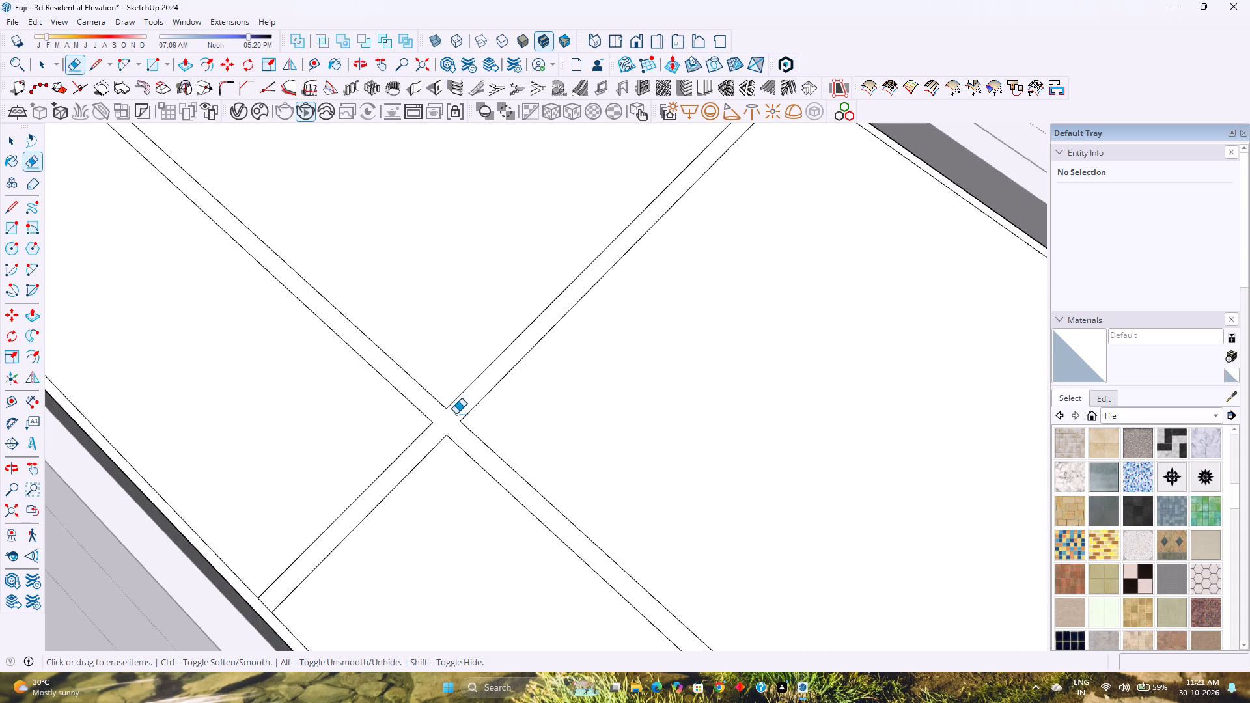
Erase the four short edge segments where the lengthwise strip crosses the third divider strip.
scroll(456, 413, "down", 14)
scroll(598, 545, "up", 8)
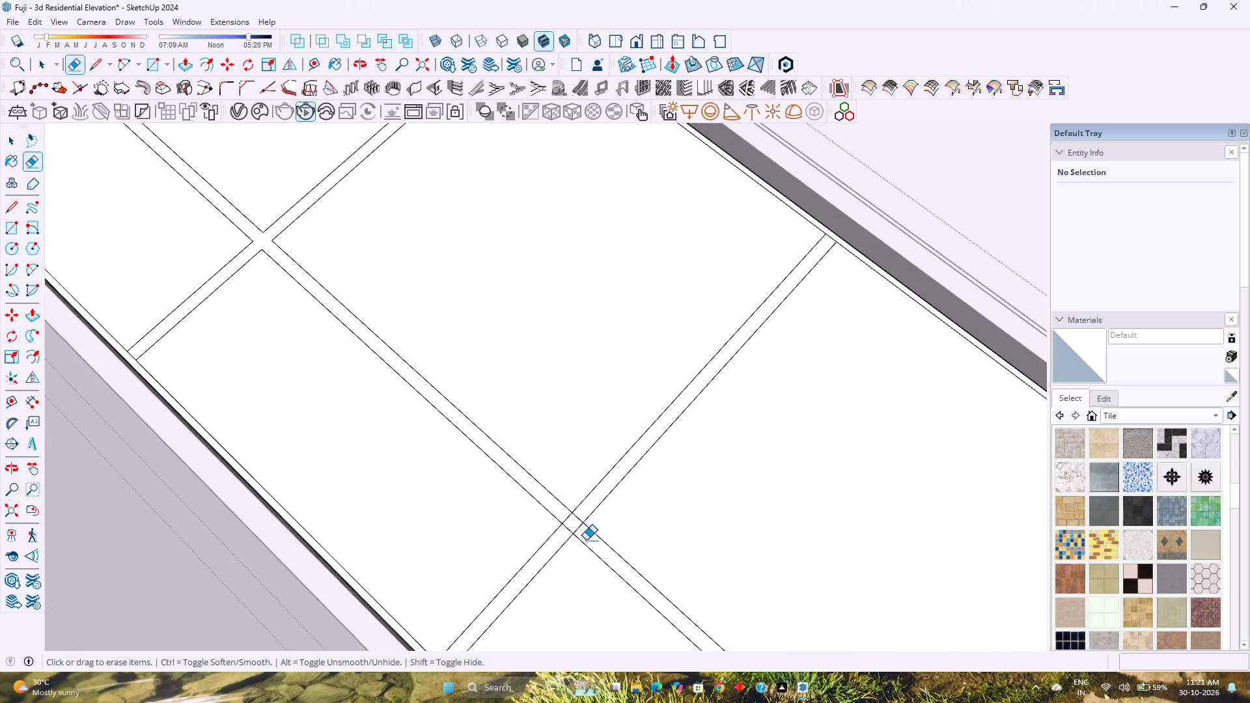
scroll(586, 540, "up", 7)
left_click(555, 521)
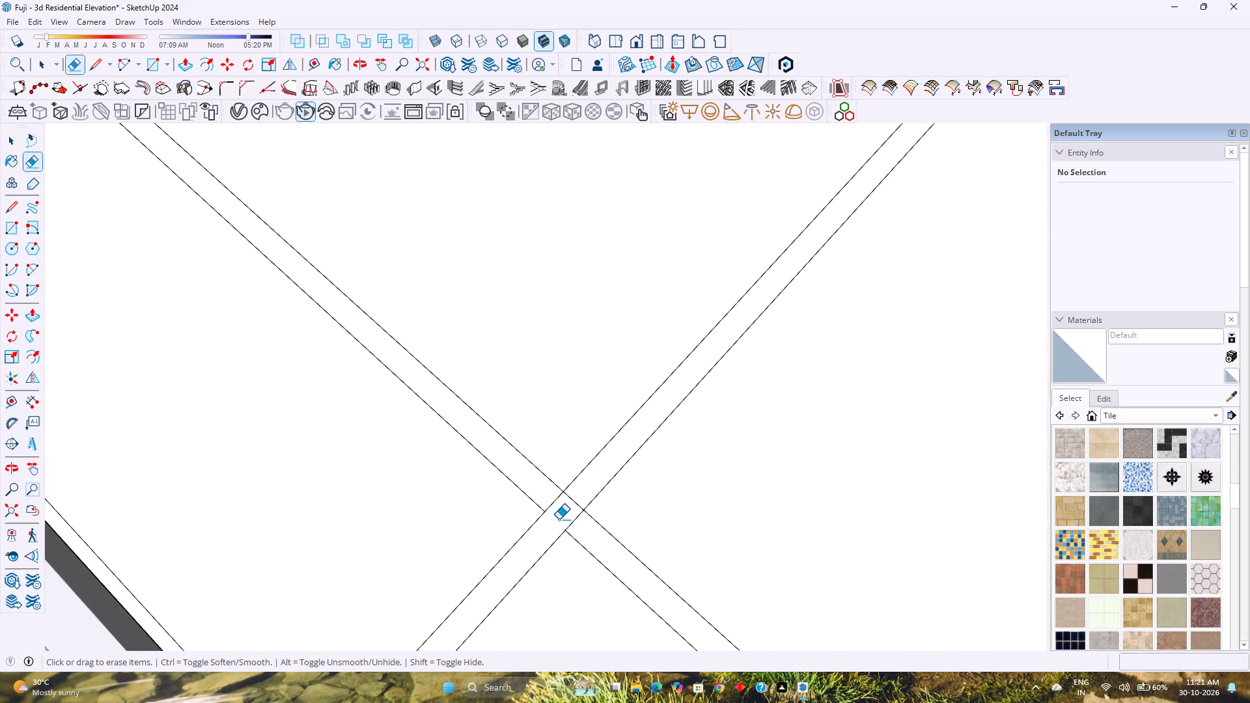
left_click(571, 522)
left_click(574, 501)
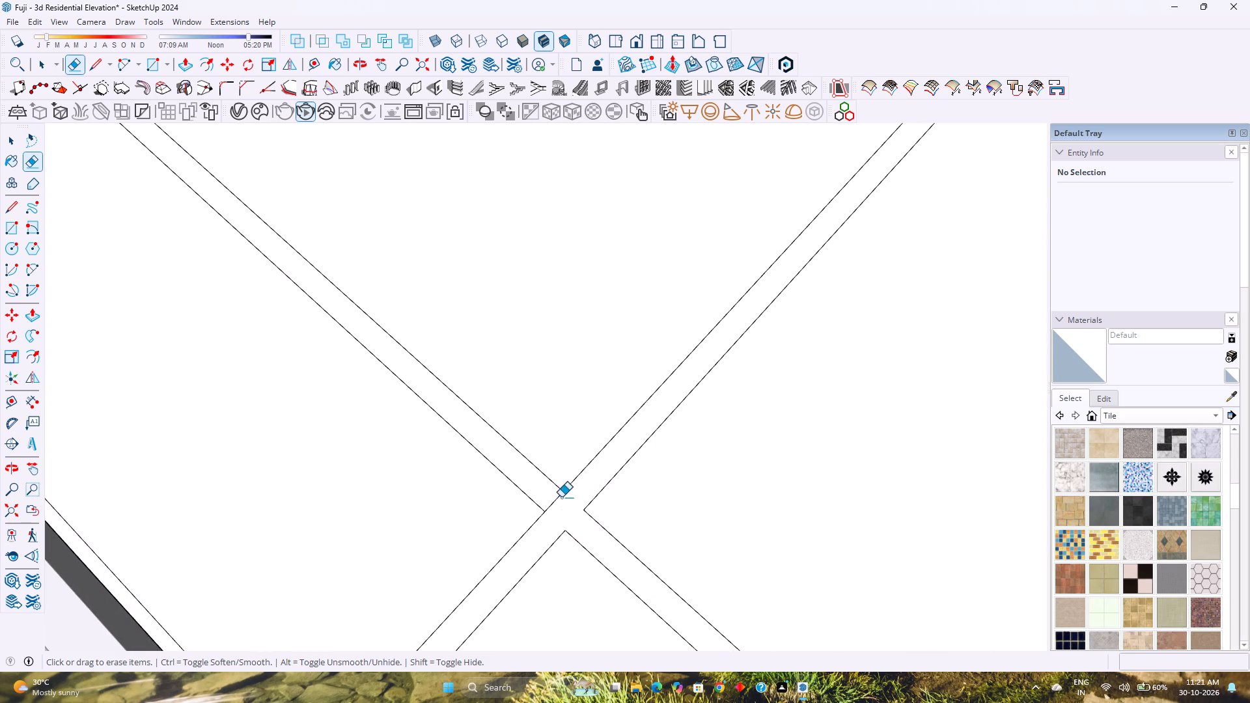
left_click(552, 503)
Erase the inset outline segments closing the third divider strip's narrow-panel end and the nearby end of the lengthwise strip.
scroll(552, 503, "down", 14)
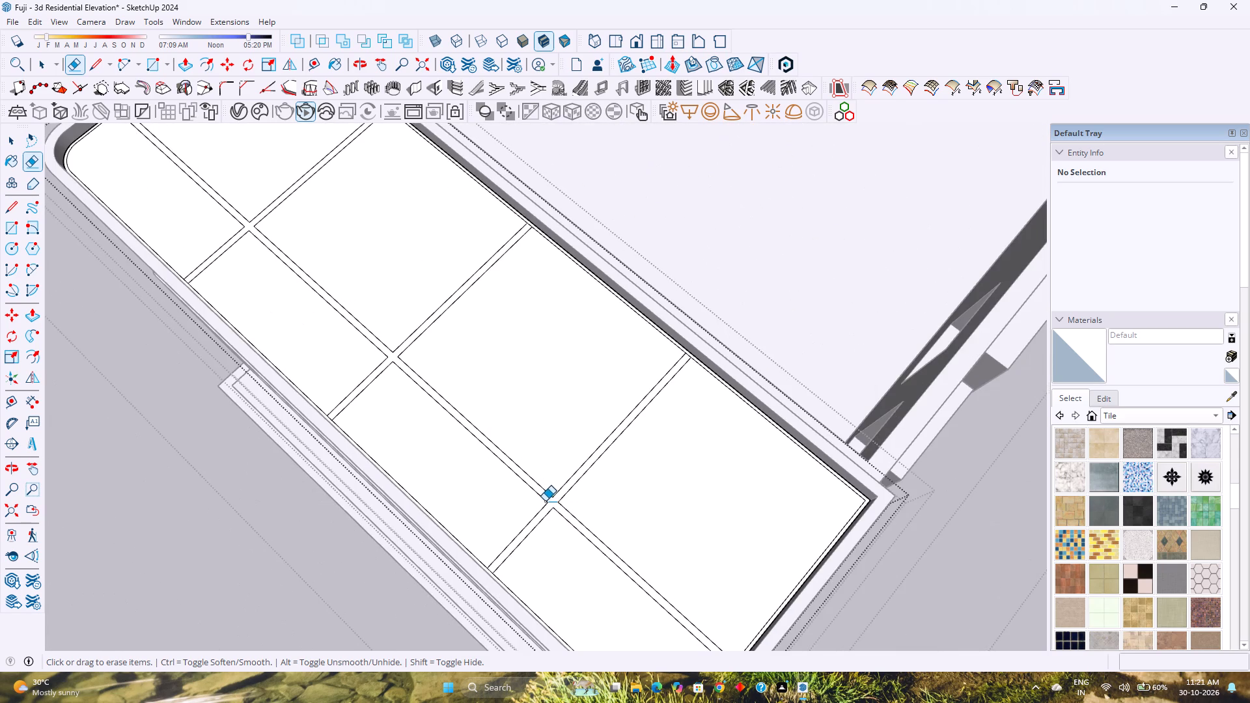
middle_click_drag(511, 555, 460, 470, "shift")
scroll(454, 477, "up", 9)
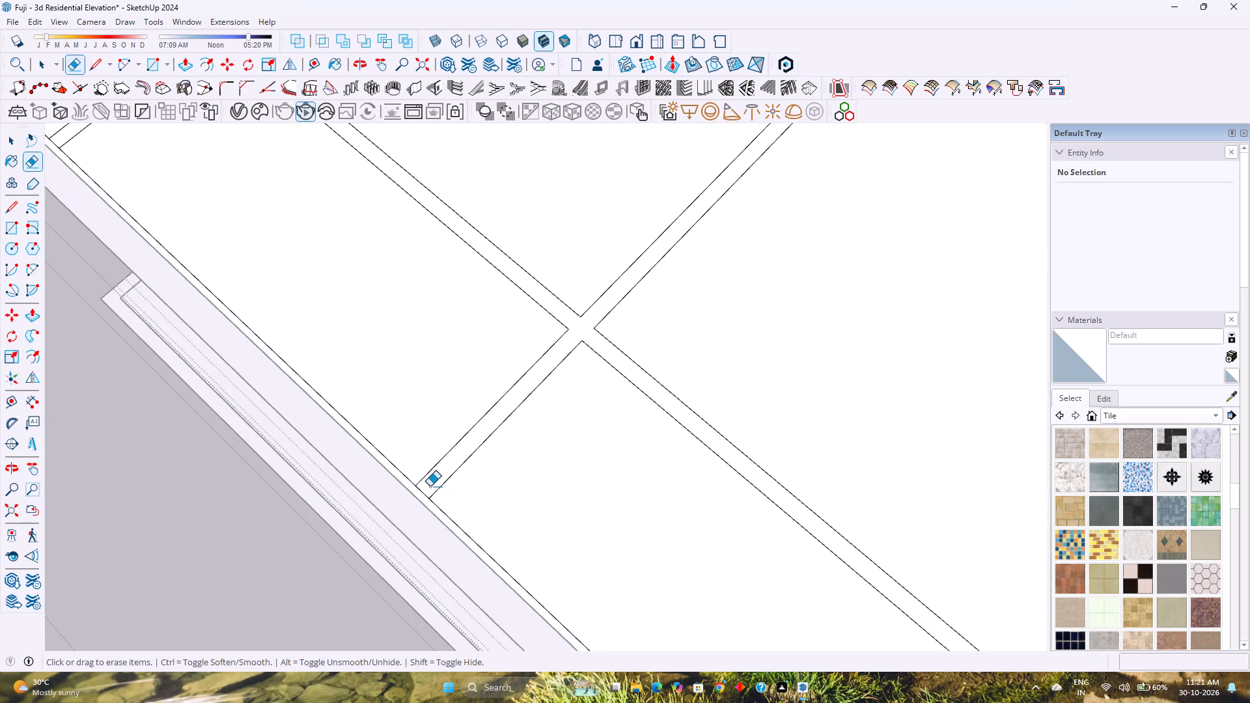
scroll(430, 486, "up", 2)
left_click(420, 493)
scroll(441, 478, "down", 9)
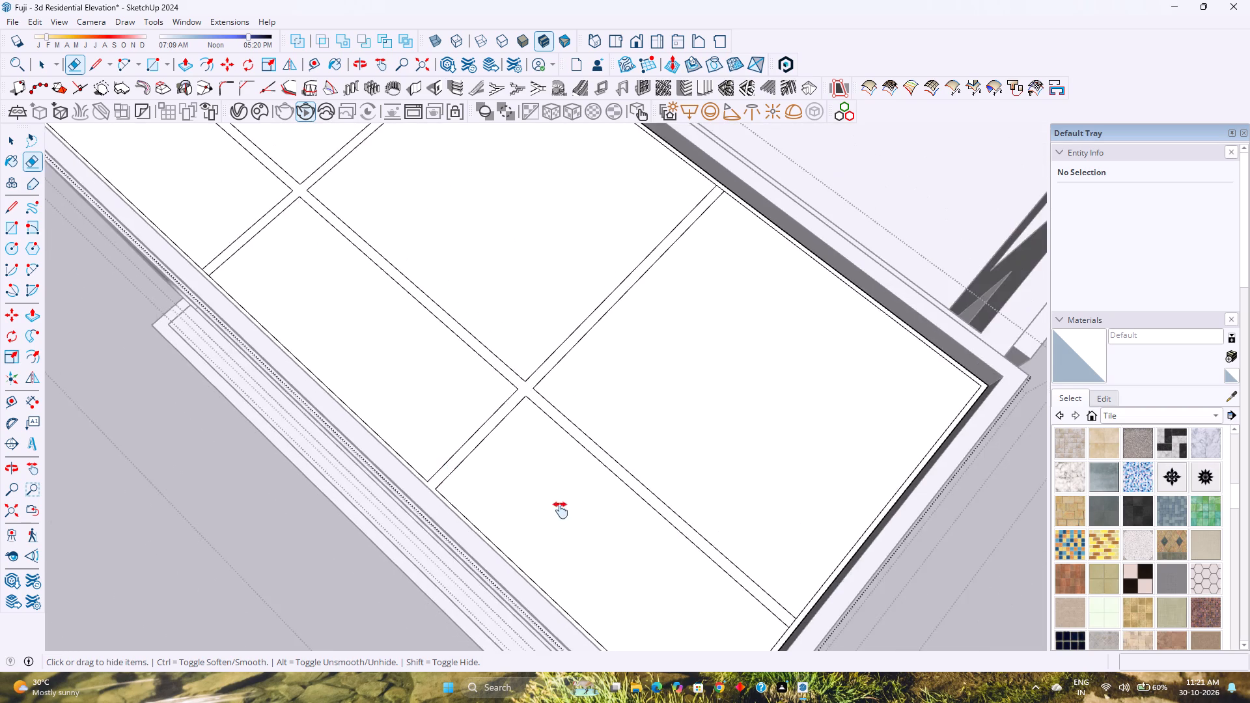
middle_click_drag(564, 514, 488, 448, "shift")
middle_click(487, 447, "shift")
scroll(660, 560, "up", 6)
left_click(742, 553)
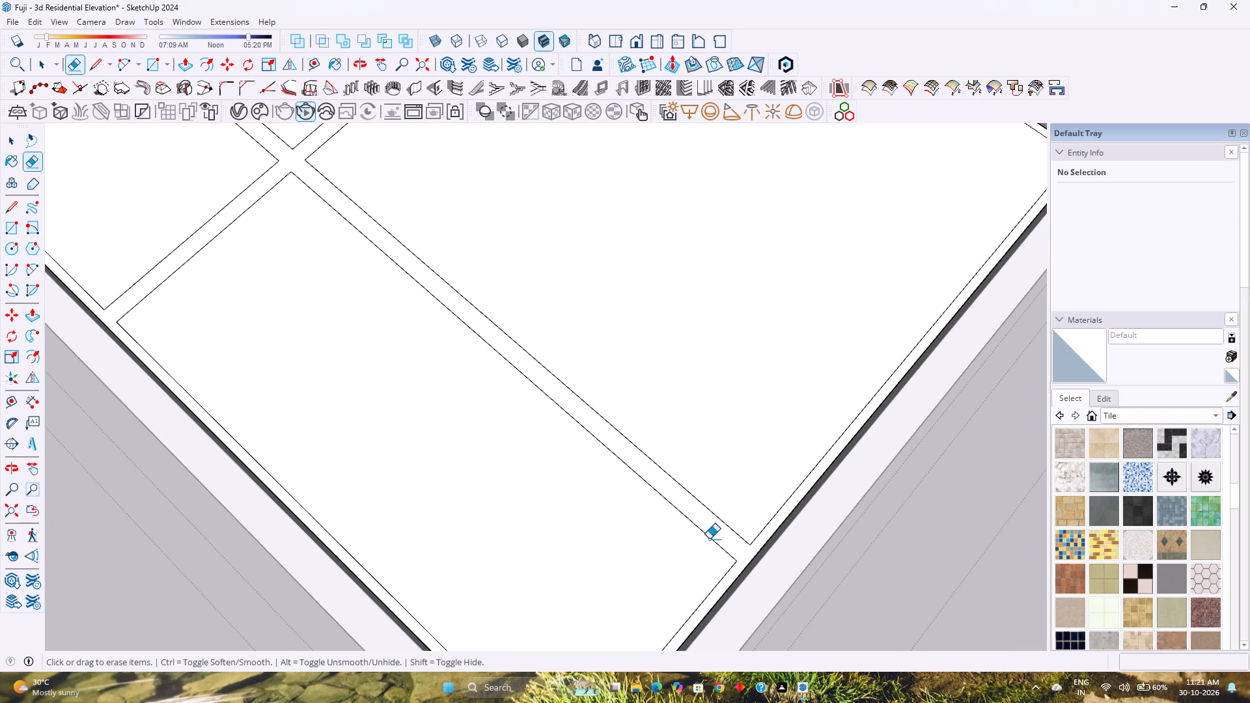
Erase the inset outline segments closing the third and middle divider strips at the wide-panel long side.
scroll(676, 523, "down", 10)
middle_click_drag(643, 506, 772, 624, "shift")
middle_click(772, 624, "shift")
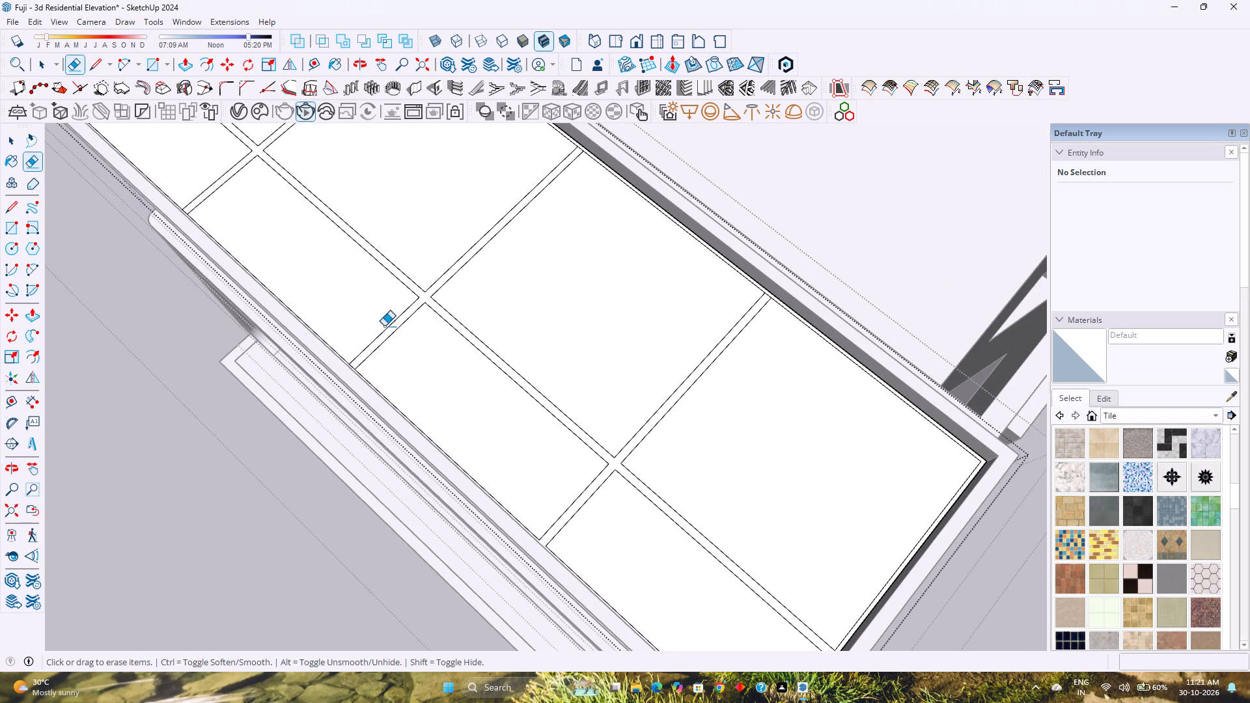
scroll(769, 294, "up", 8)
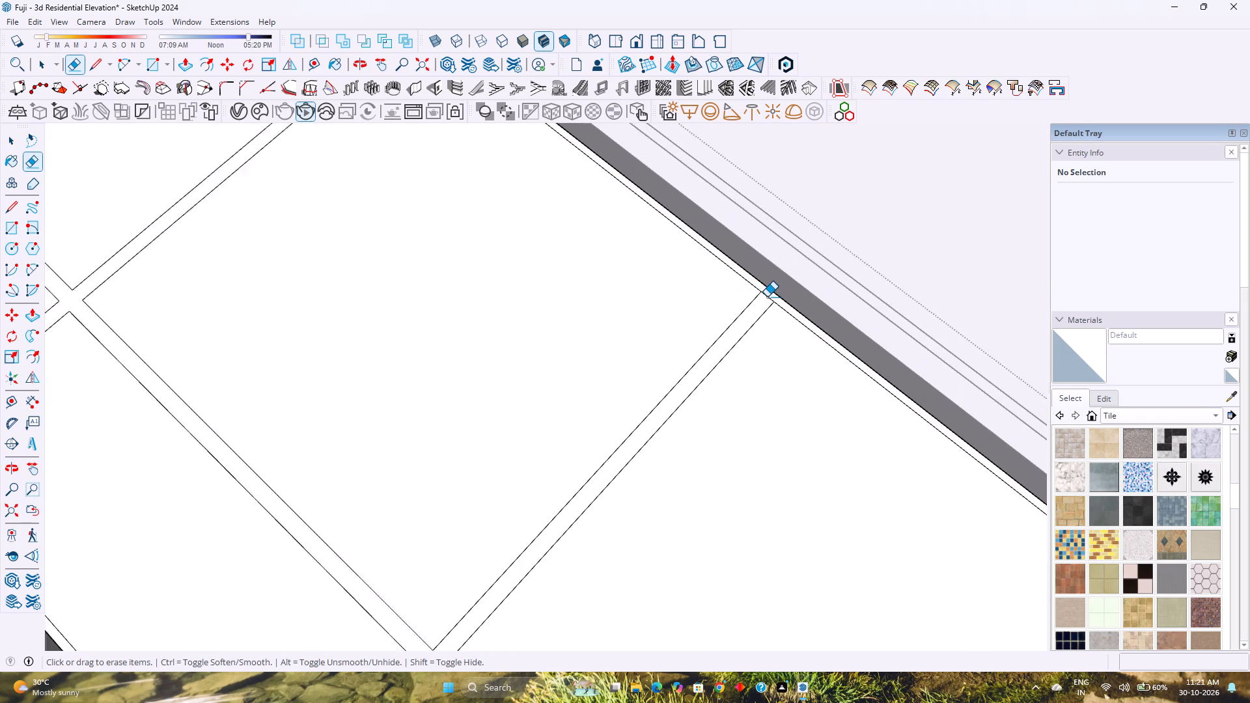
scroll(767, 297, "up", 1)
left_click(767, 297)
scroll(677, 330, "down", 9)
middle_click_drag(562, 338, 701, 473, "shift")
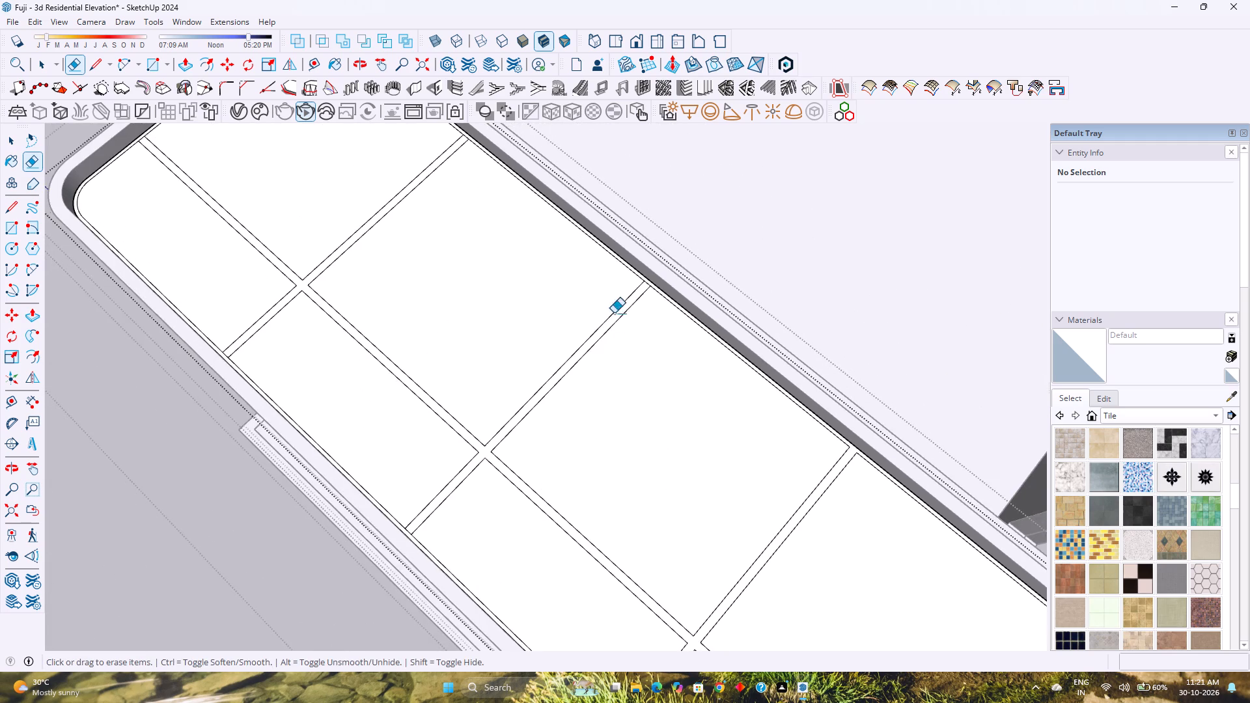
scroll(635, 288, "up", 10)
left_click(658, 279)
Erase the inset outline segments closing the middle and first divider strips at the narrow-panel long side.
scroll(660, 279, "down", 2)
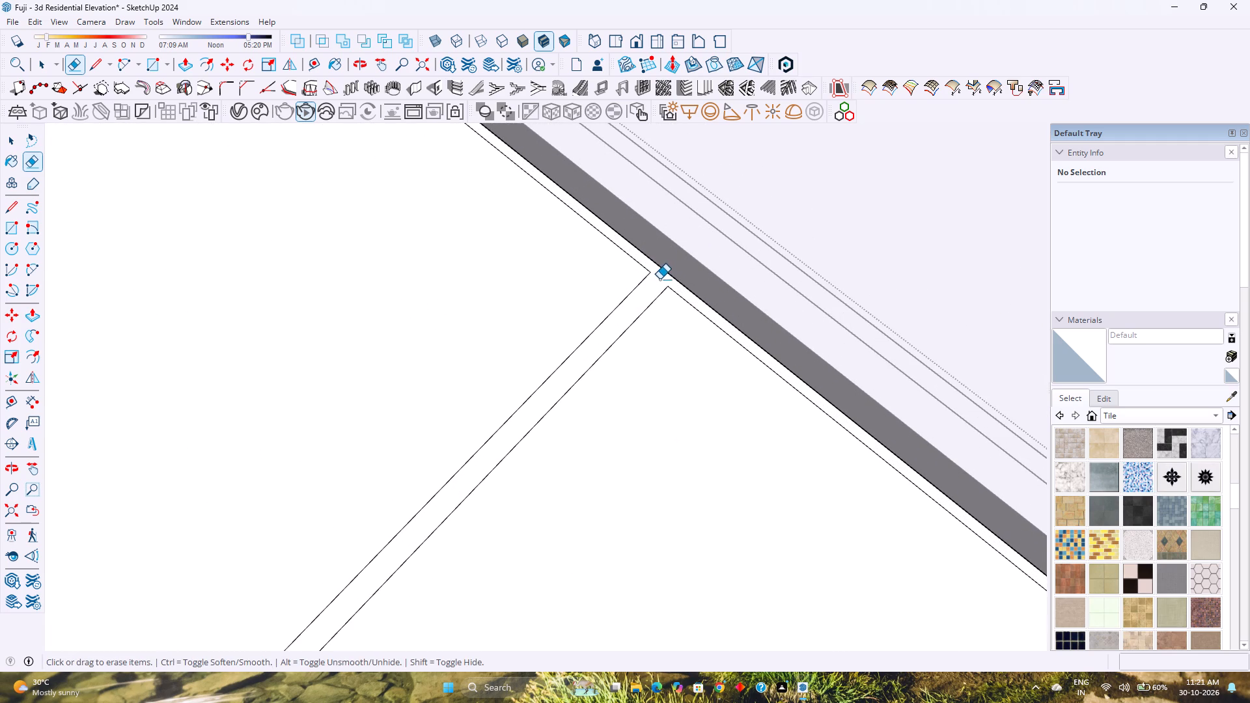
scroll(660, 279, "down", 10)
middle_click_drag(445, 536, 509, 450, "shift")
middle_click_drag(504, 455, 492, 460)
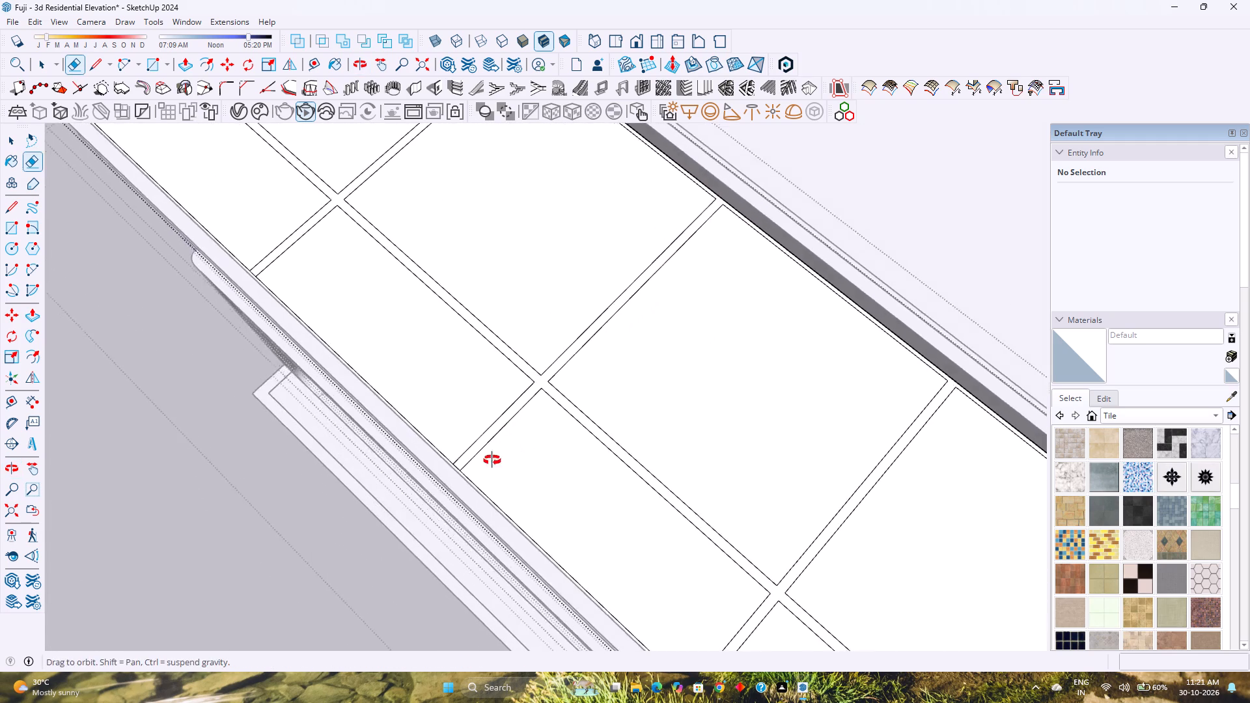
middle_click_drag(492, 460, 423, 475)
middle_click(422, 475)
scroll(426, 446, "up", 10)
left_click(451, 441)
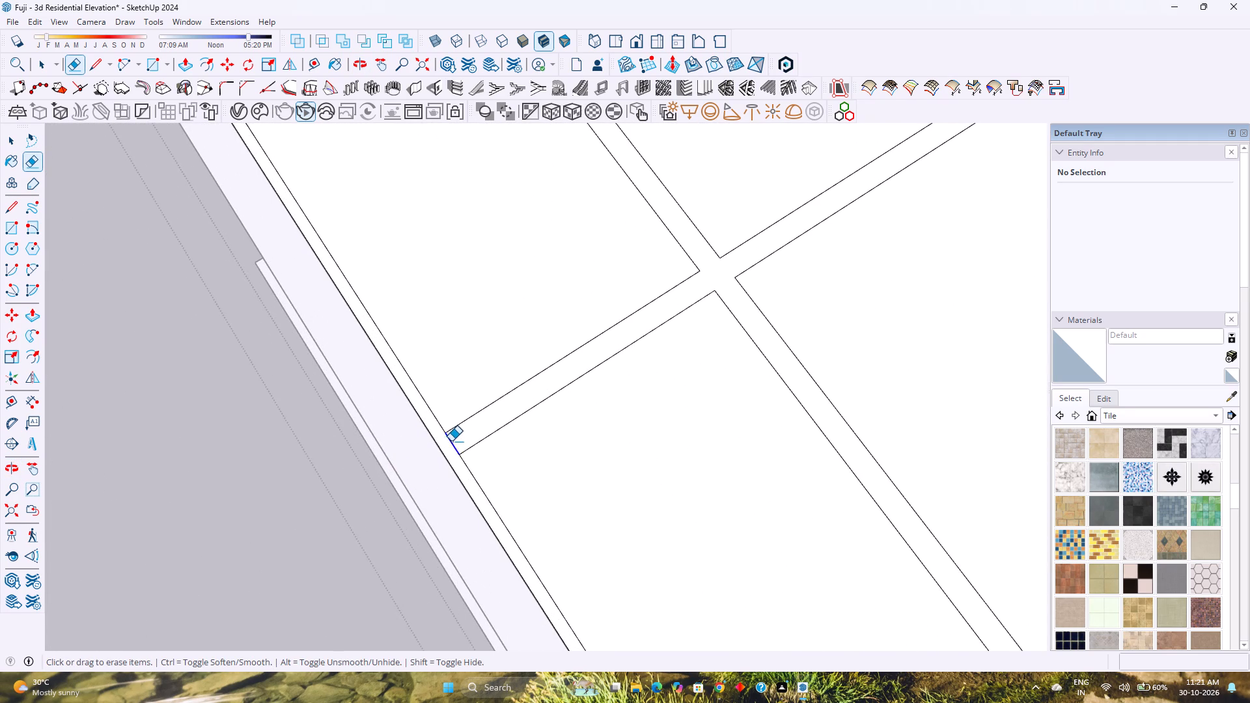
scroll(451, 441, "down", 14)
middle_click_drag(450, 428, 576, 611, "shift")
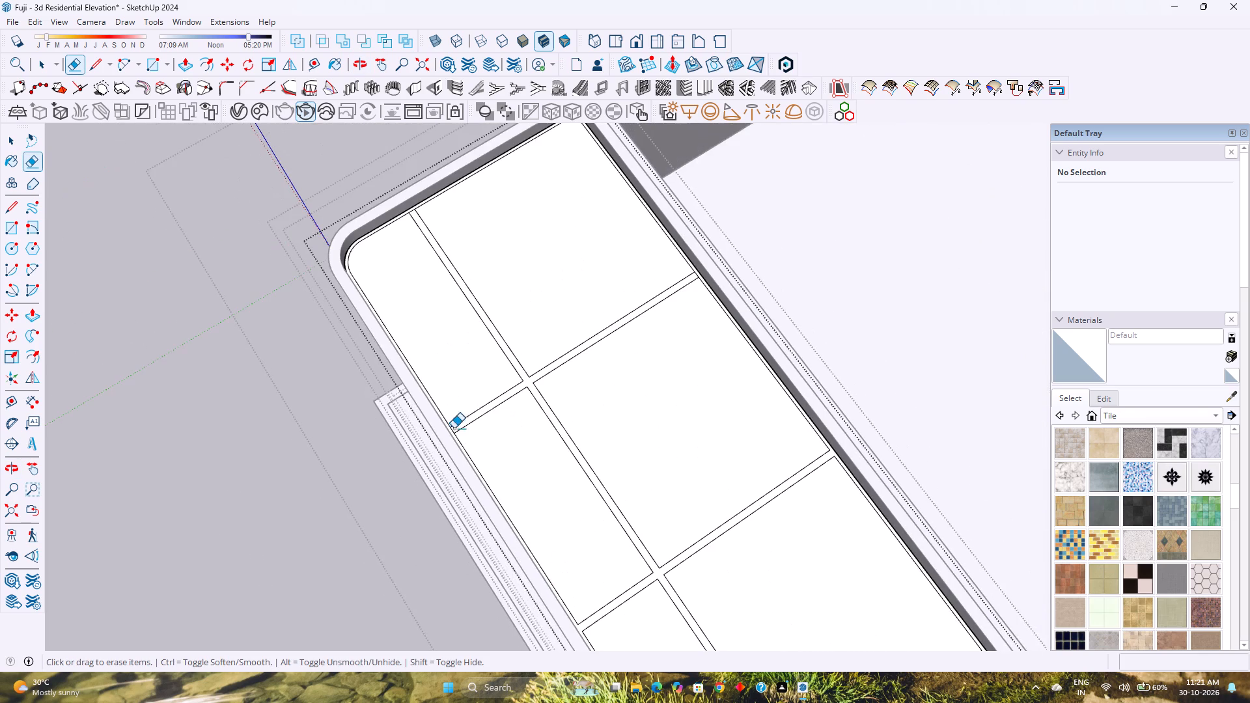
scroll(442, 434, "up", 11)
left_click(460, 431)
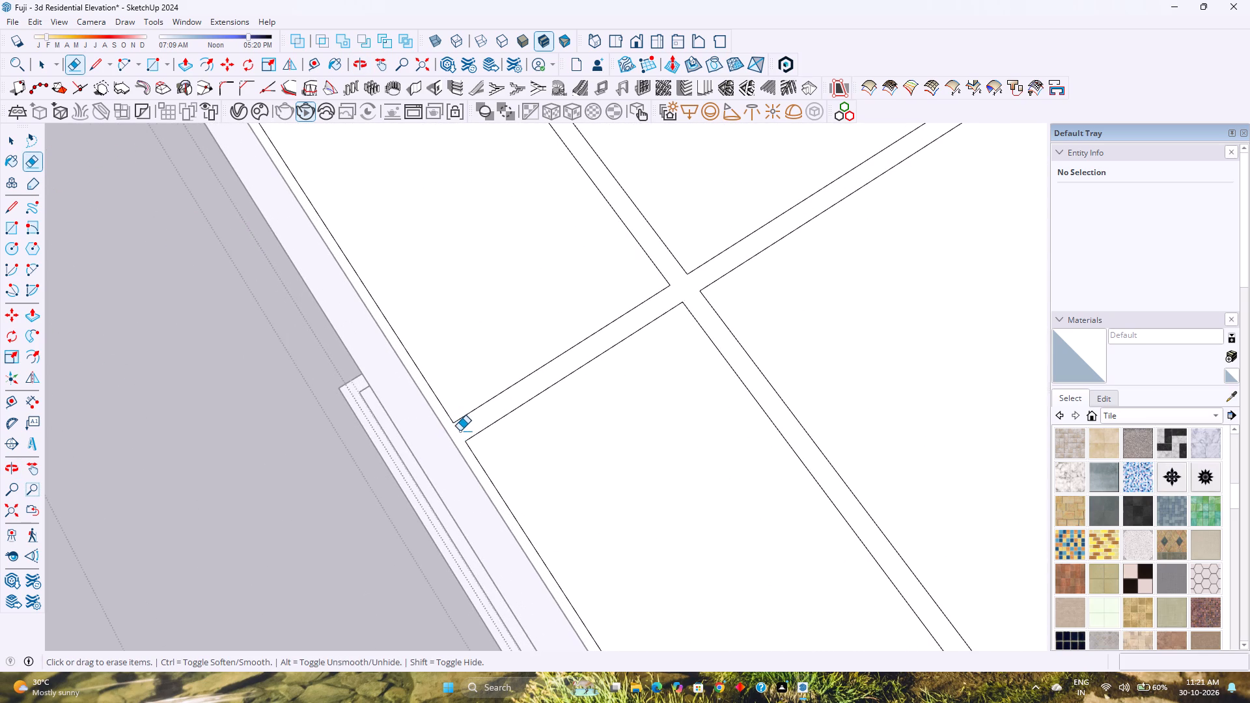
Erase the outline segments closing the first divider strip's wide-panel end and the lengthwise strip's remaining end.
scroll(460, 431, "down", 9)
middle_click_drag(553, 413, 472, 563, "shift")
middle_click(471, 564, "shift")
scroll(705, 388, "up", 3)
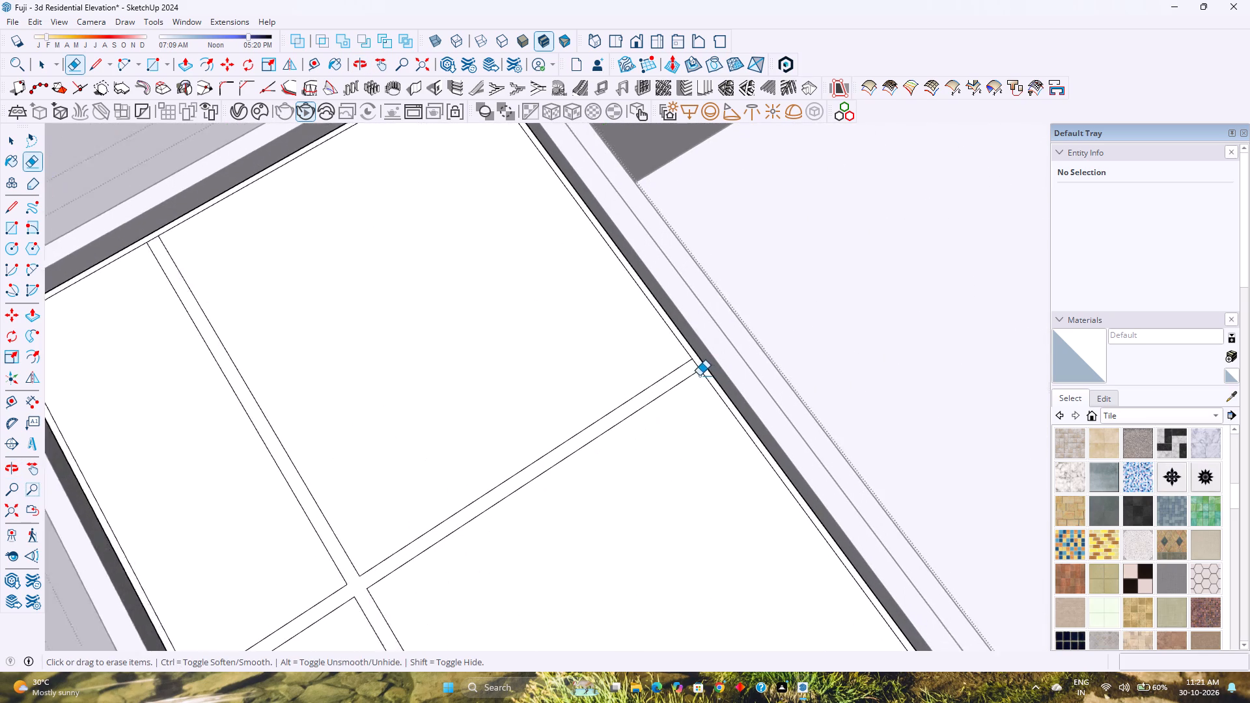
scroll(699, 376, "up", 3)
left_click(695, 362)
scroll(439, 415, "down", 5)
middle_click_drag(439, 415, 633, 531, "shift")
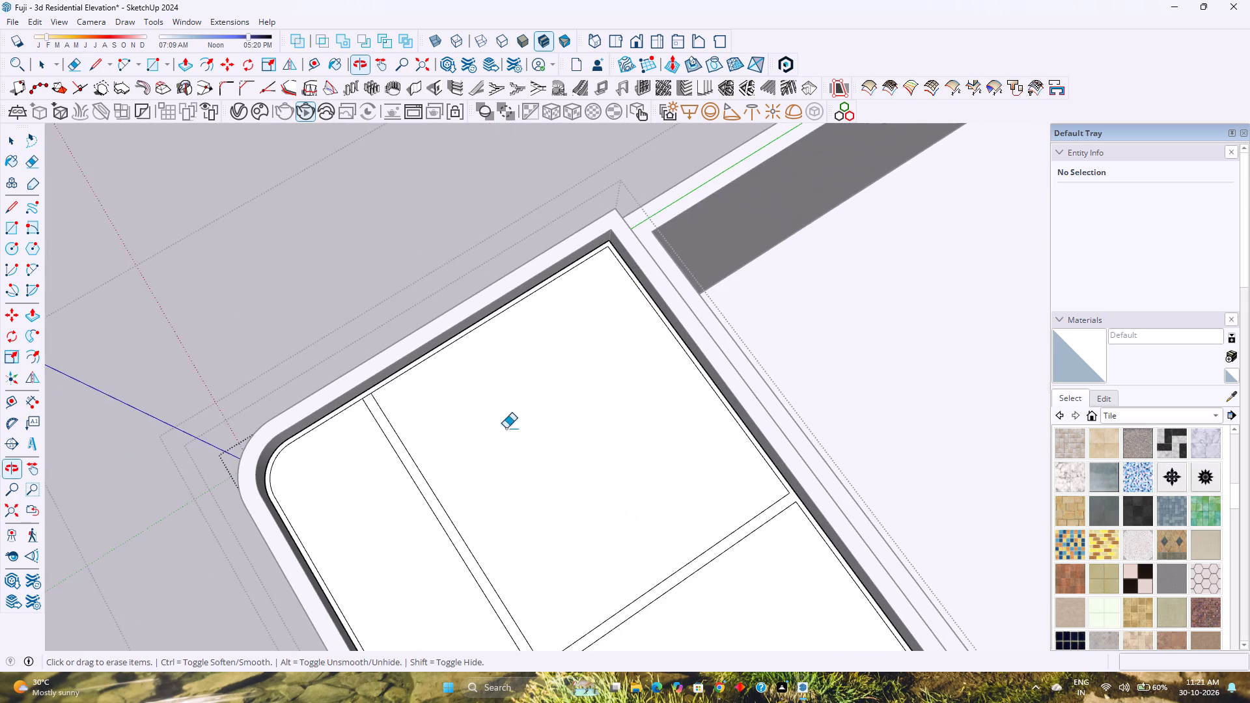
scroll(373, 399, "up", 6)
left_click(360, 394)
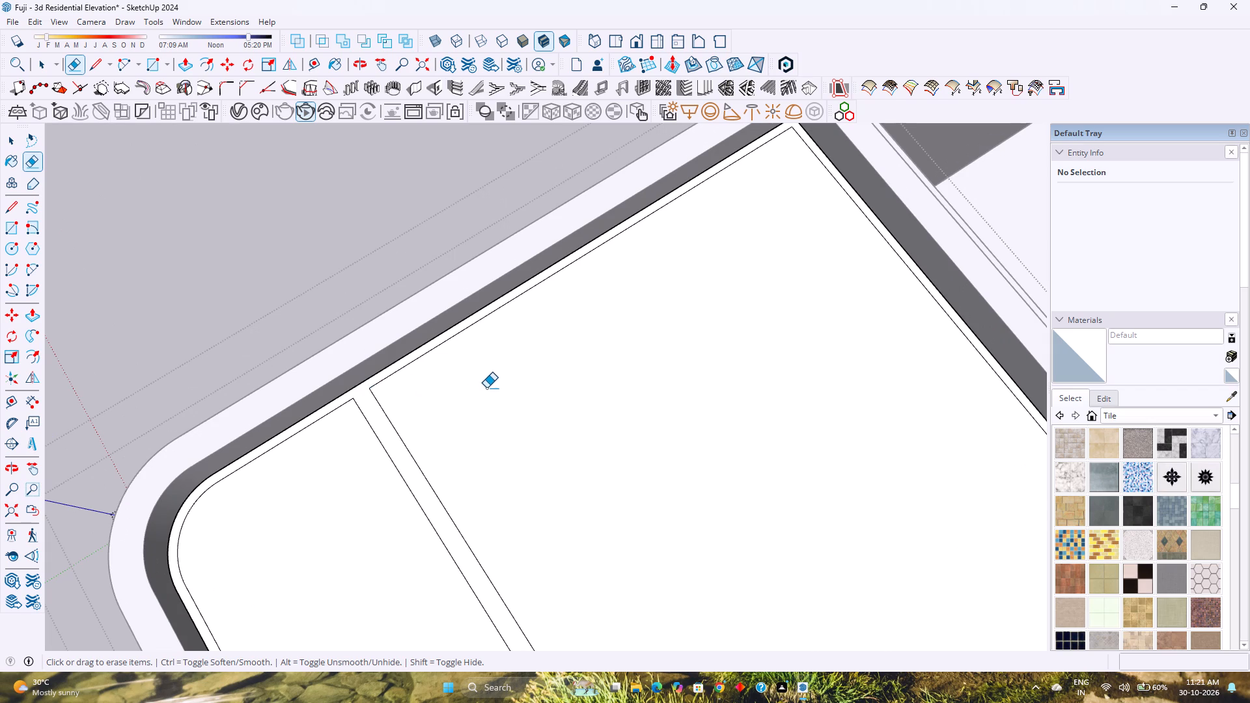
Push the first wide panel down 2 inches through the slab, and repeat on the first narrow and second wide panels.
scroll(486, 388, "down", 10)
key("p")
left_click(526, 420)
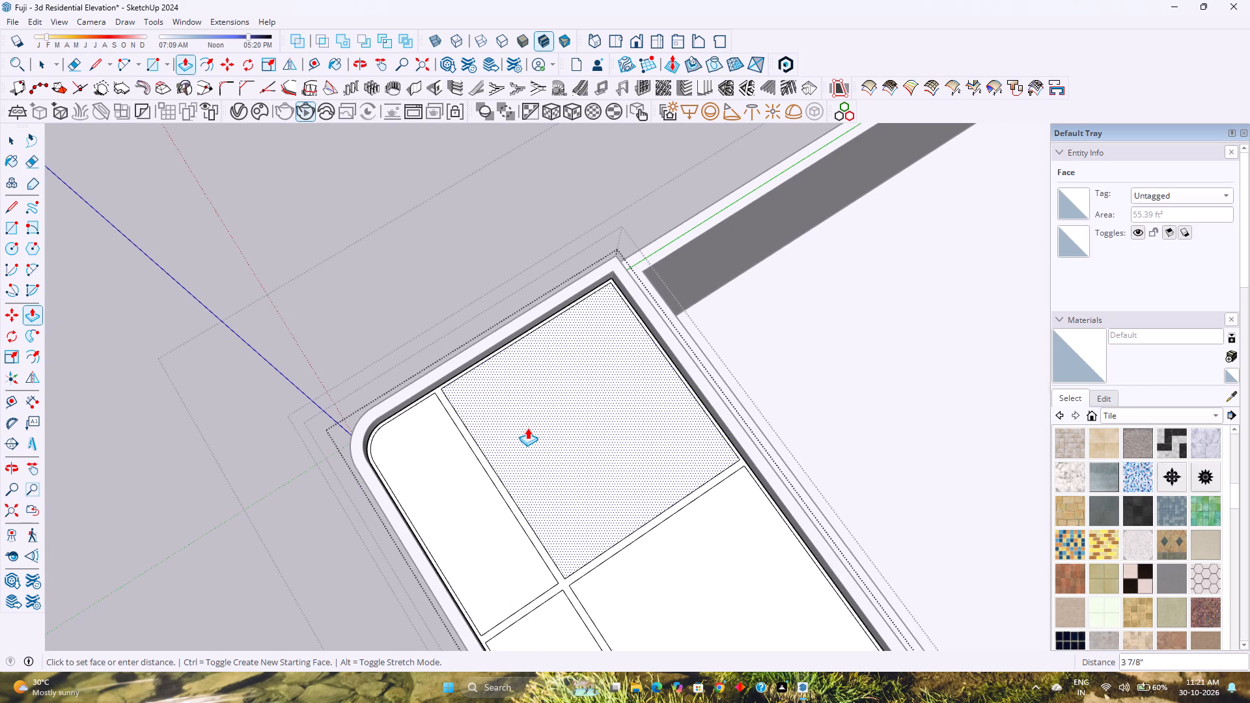
key("2")
key("Return")
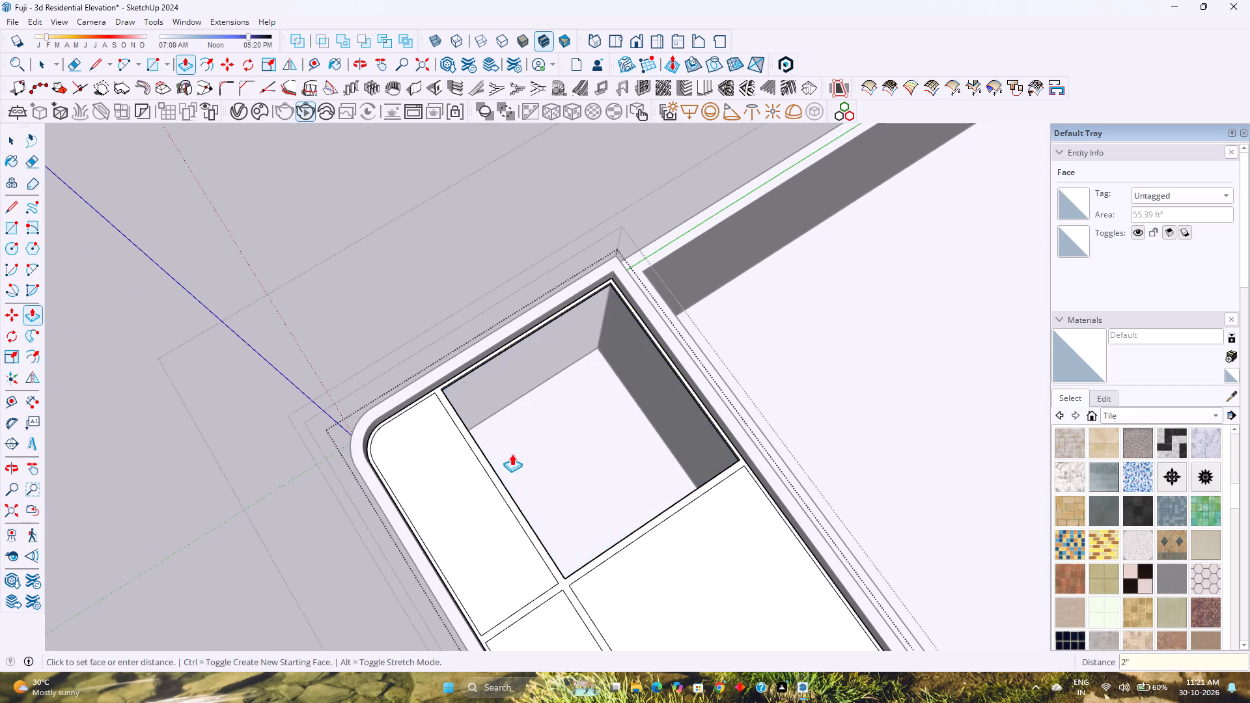
middle_click_drag(511, 457, 547, 422)
double_click(527, 463)
double_click(712, 491)
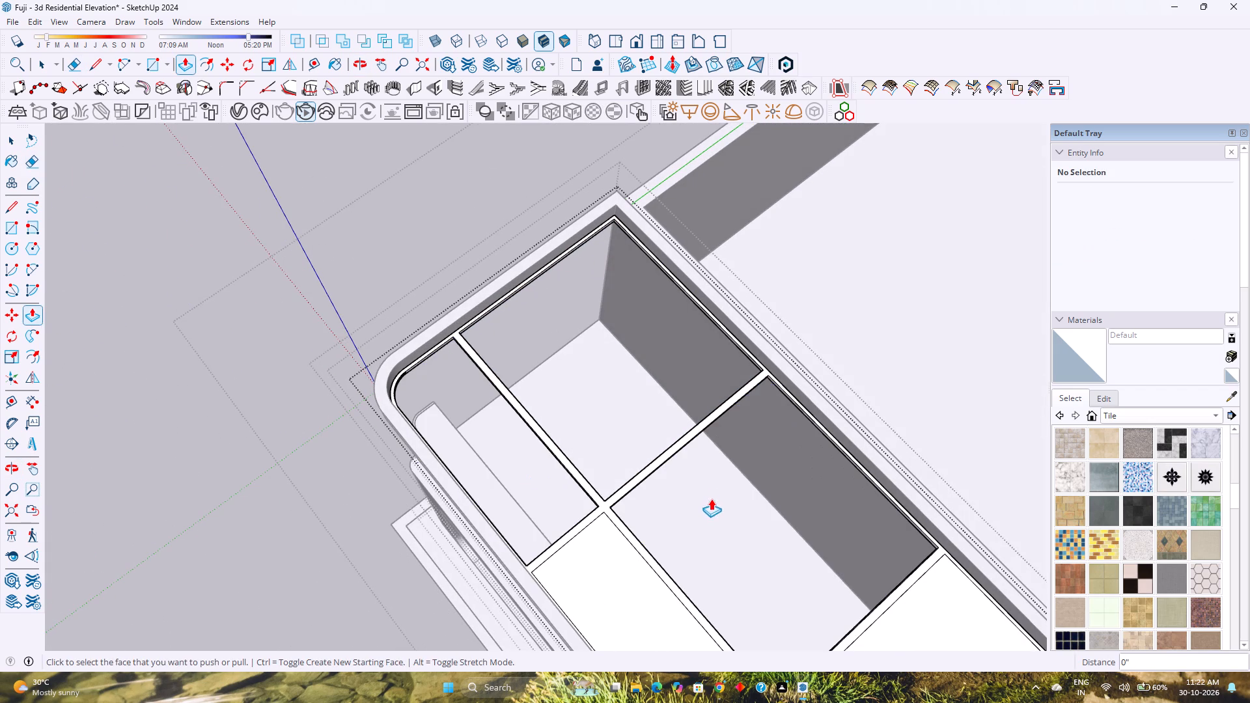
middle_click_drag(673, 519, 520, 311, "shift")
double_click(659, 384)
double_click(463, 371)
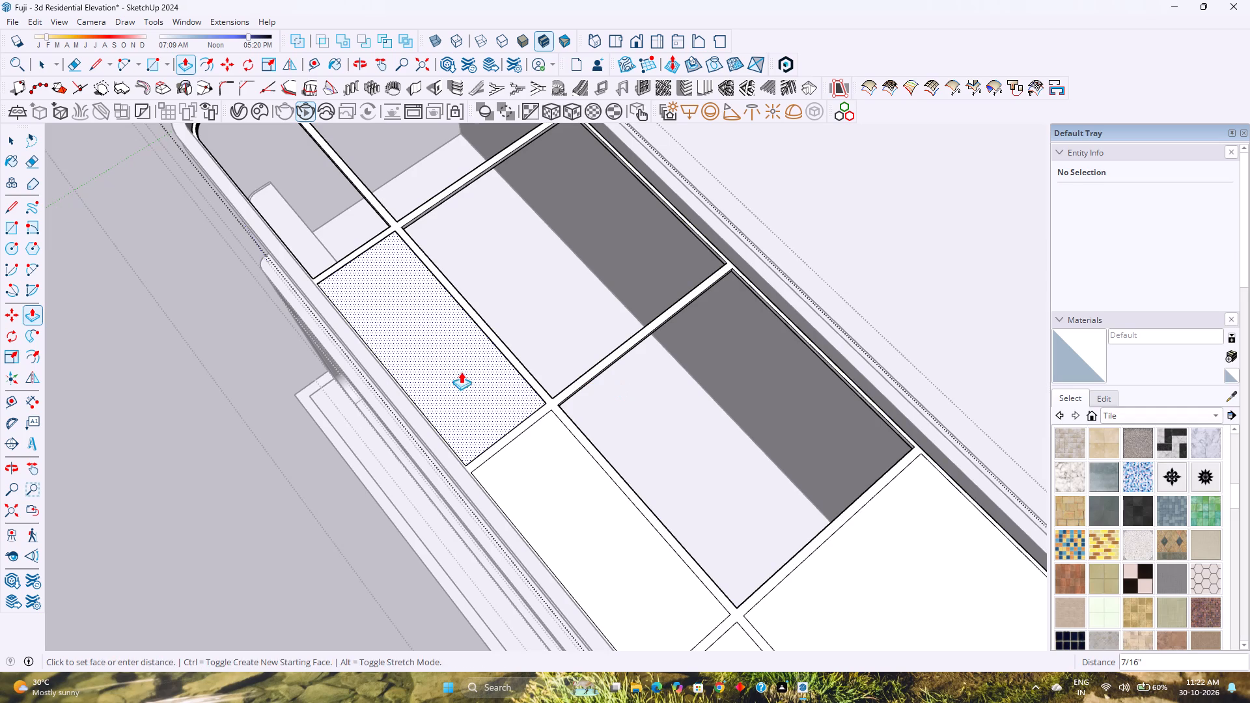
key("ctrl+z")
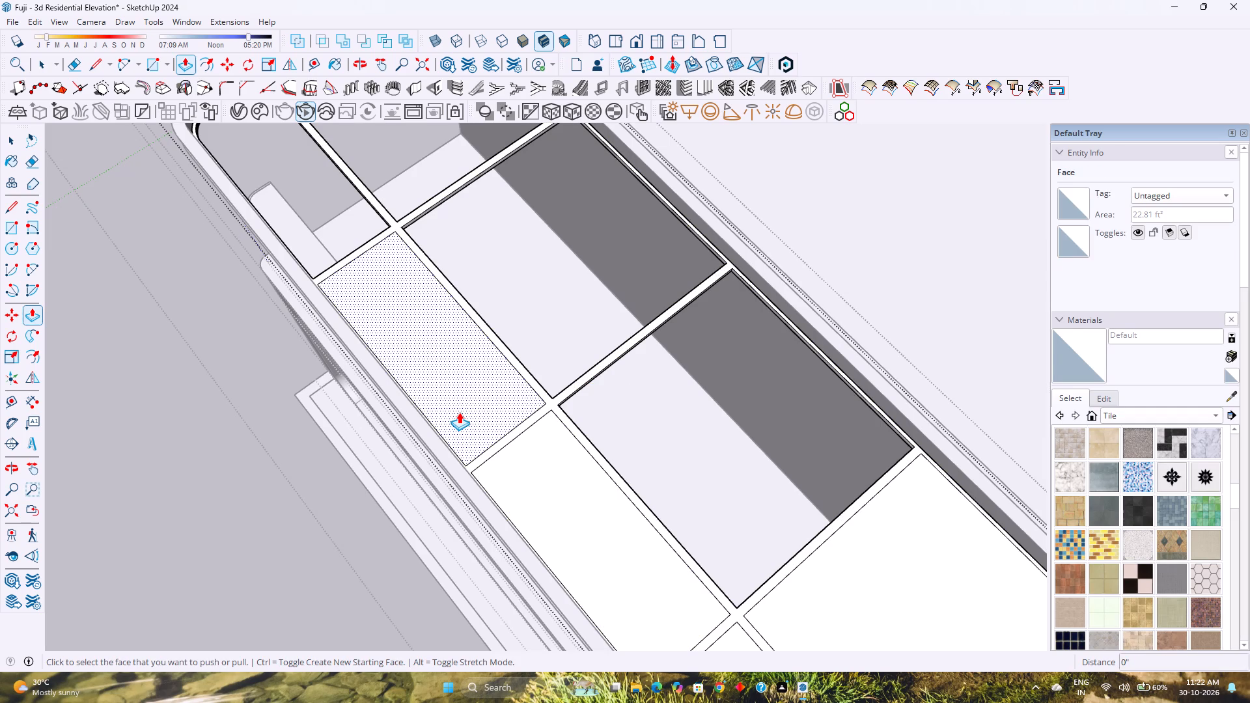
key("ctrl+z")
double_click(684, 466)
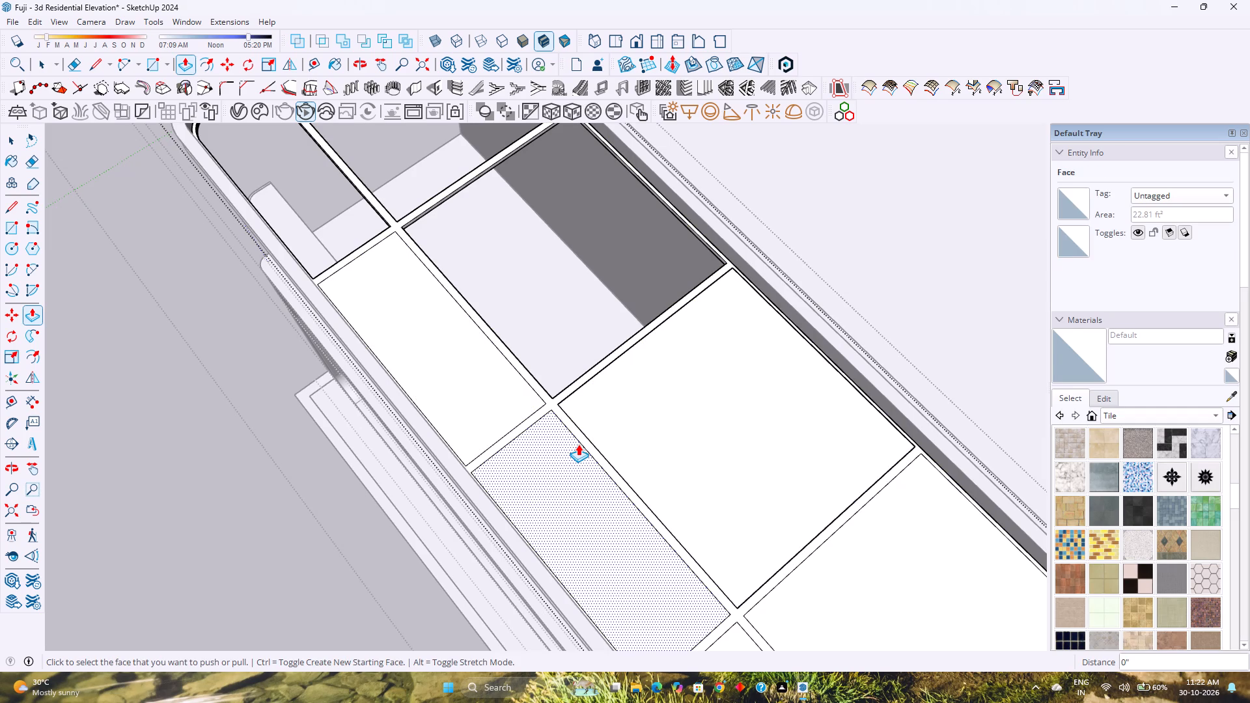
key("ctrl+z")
Push the third wide panel down 2 inches, and repeat on the three remaining narrow panels and the last wide panel.
left_click(762, 454)
key("2")
key("Return")
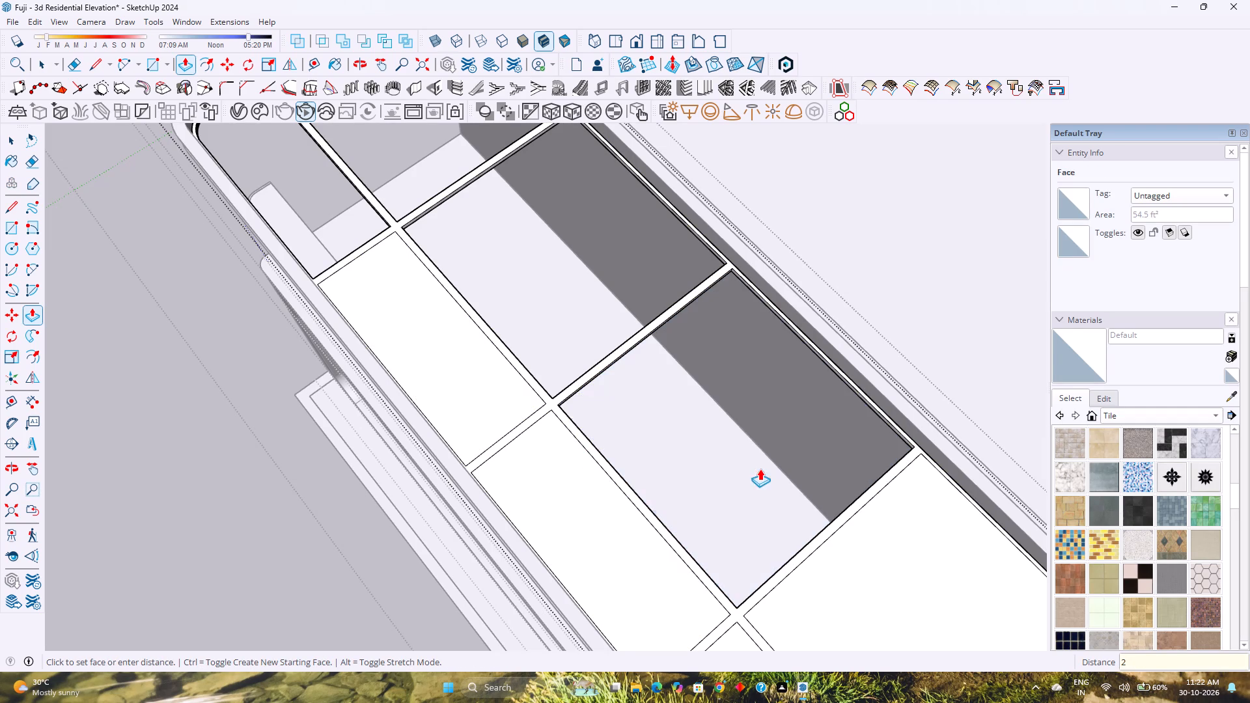
double_click(475, 419)
double_click(560, 502)
scroll(555, 484, "down", 3)
middle_click_drag(605, 519, 466, 359, "shift")
middle_click(464, 355, "shift")
double_click(520, 442)
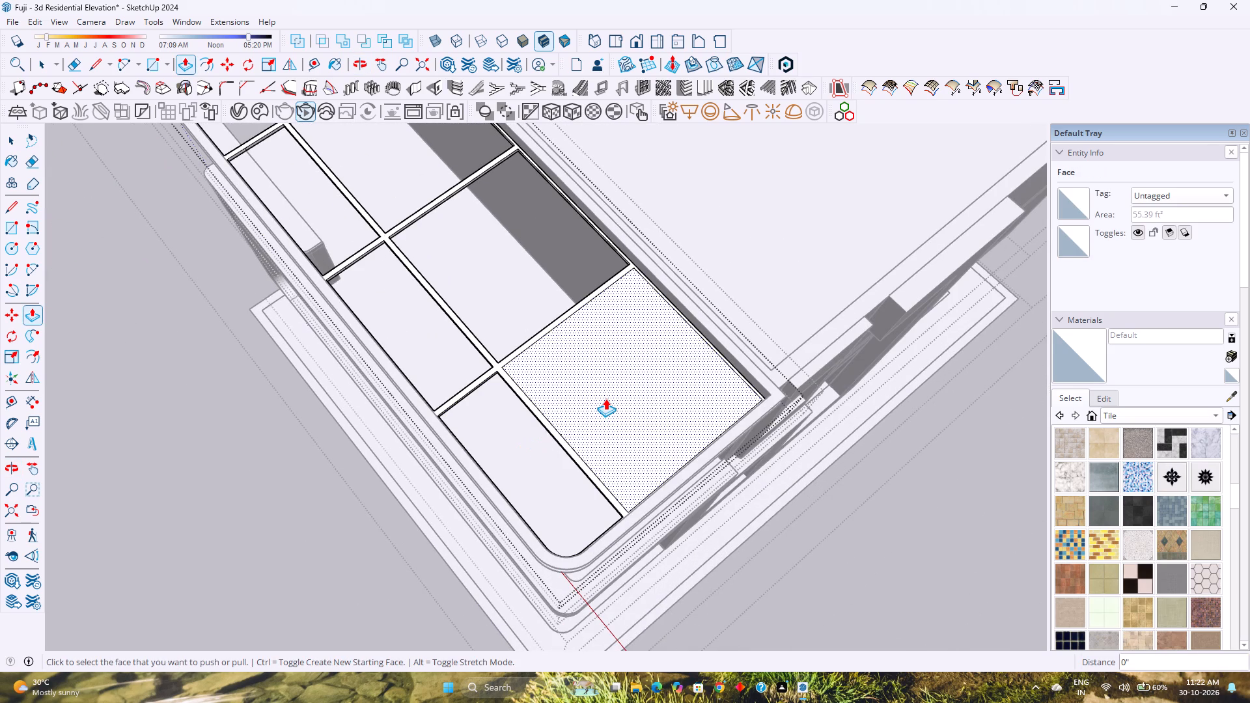
double_click(605, 398)
Delete the stray short vertical edge on the end-facing side of the third divider strip, in its narrow-panel section.
middle_click_drag(596, 428, 569, 308)
middle_click(569, 308)
key("space")
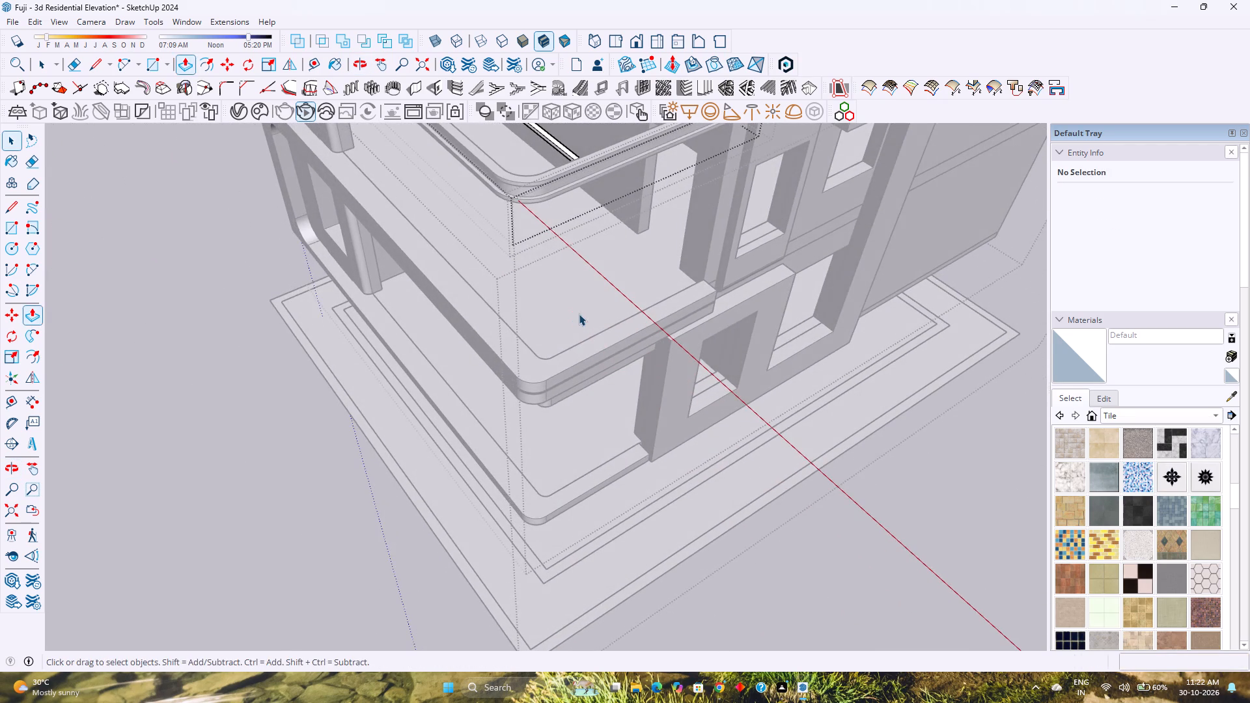
scroll(576, 316, "down", 3)
middle_click_drag(576, 316, 611, 497, "shift")
scroll(538, 379, "up", 6)
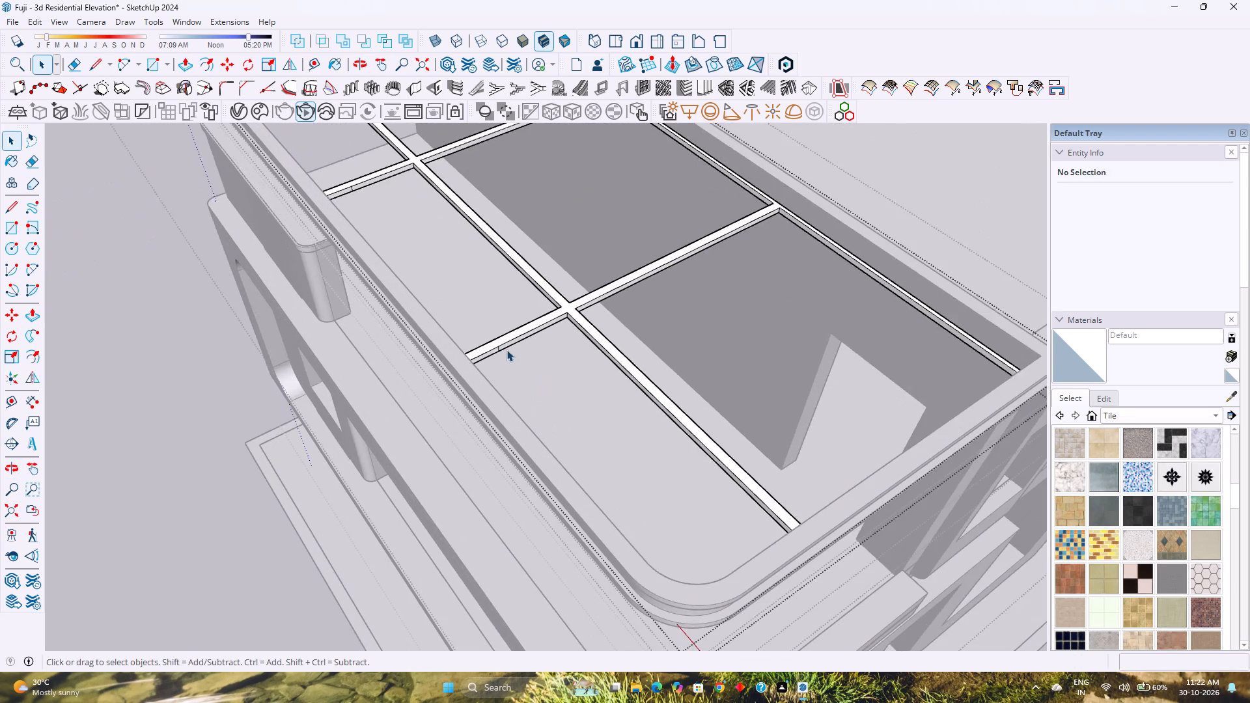
scroll(504, 349, "up", 9)
double_click(494, 346)
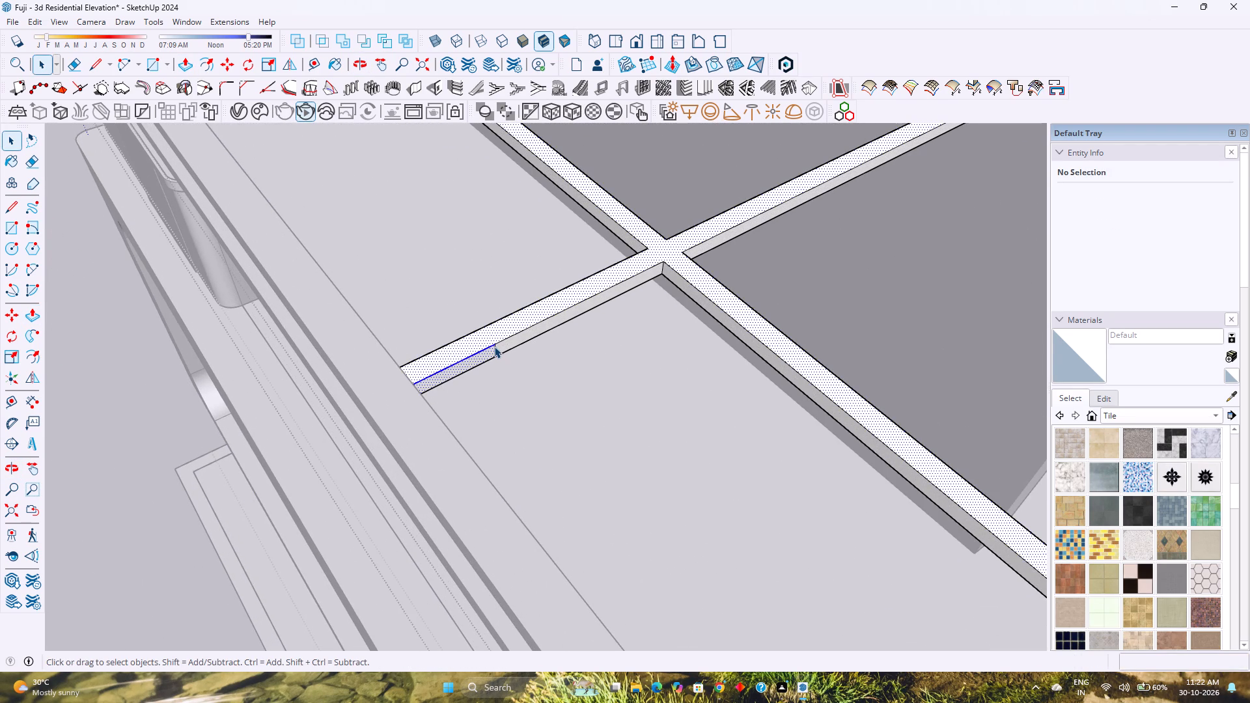
left_click(495, 351)
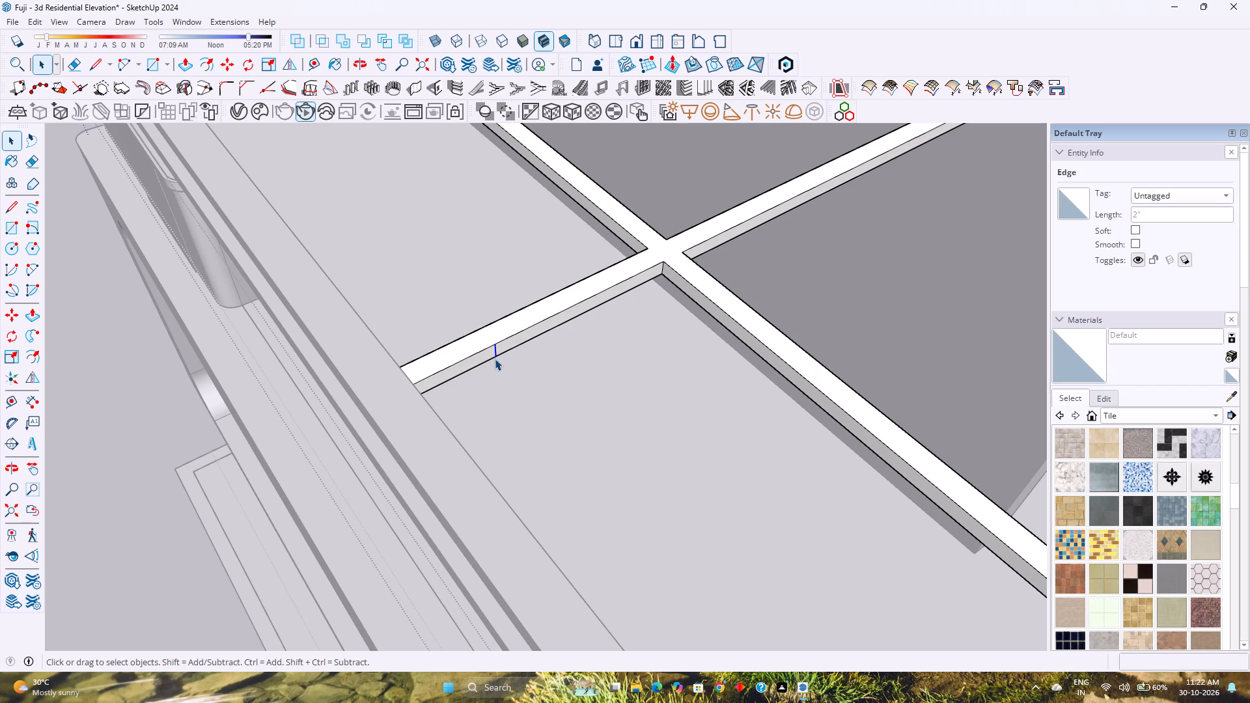
key("Delete")
Delete the matching stray vertical edge on the opposite side of the third divider strip.
left_click(505, 338)
middle_click_drag(501, 340, 651, 381)
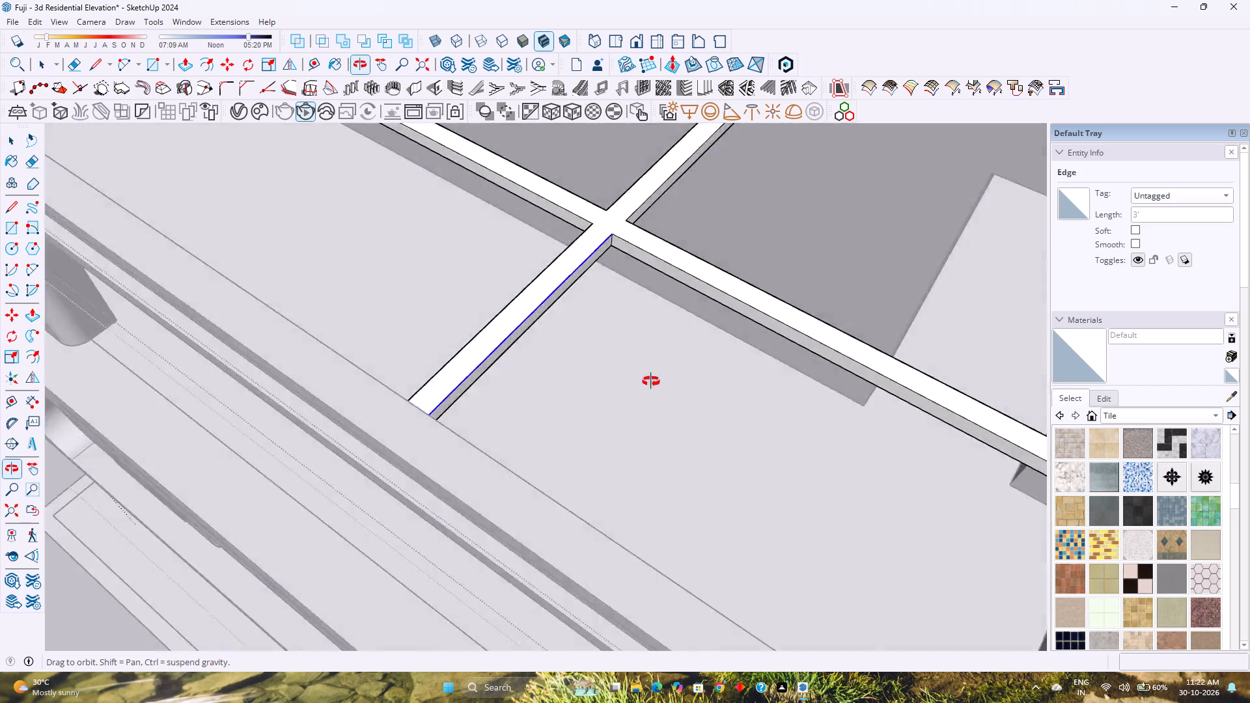
middle_click_drag(651, 381, 972, 364)
middle_click_drag(493, 443, 678, 388)
scroll(454, 484, "up", 3)
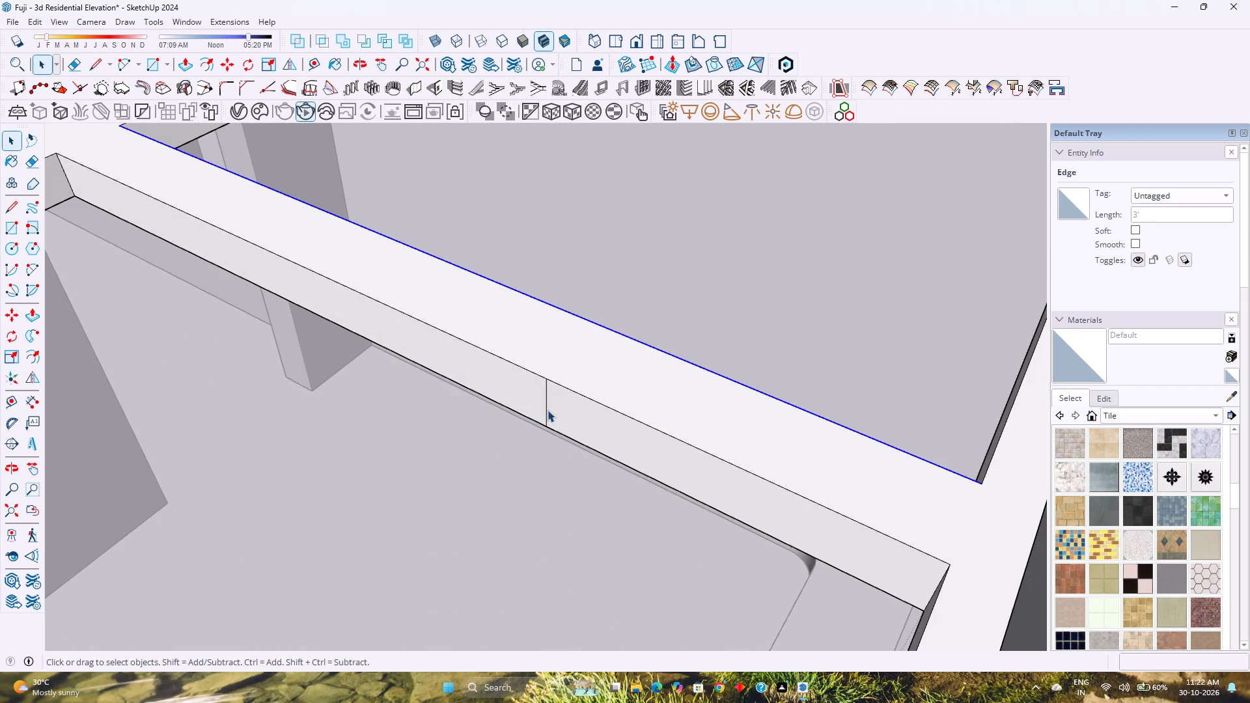
left_click(546, 405)
key("Delete")
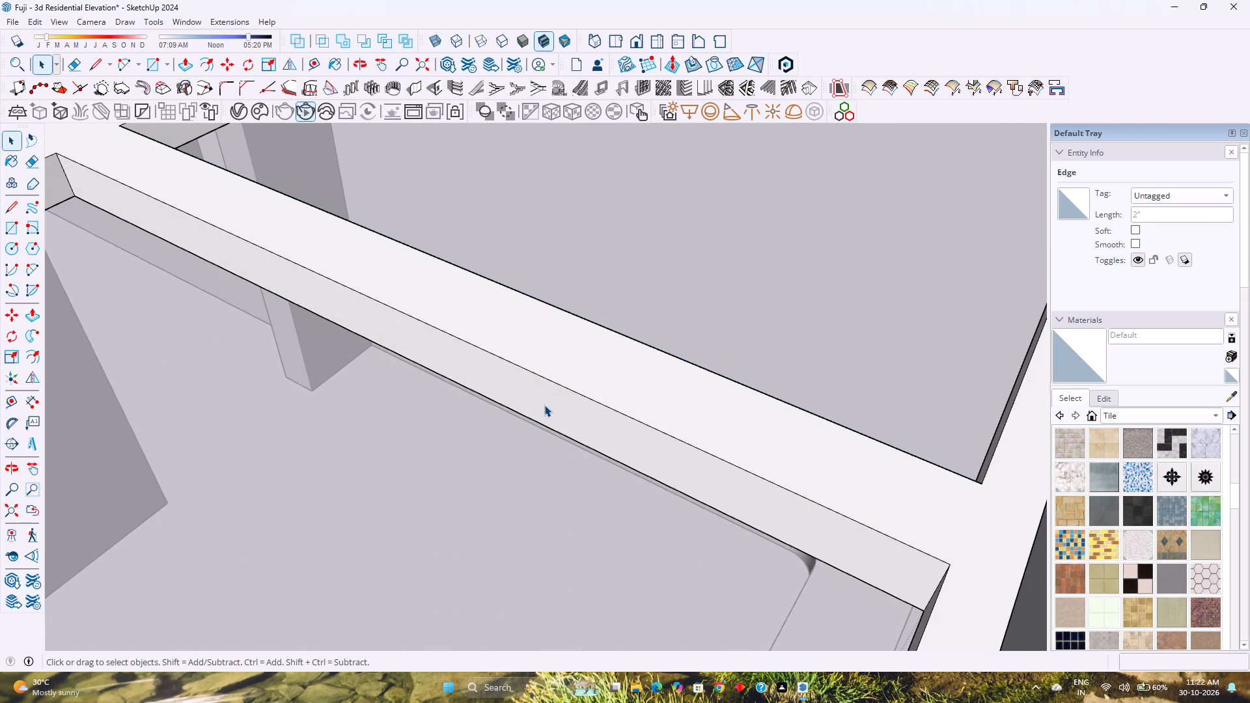
Delete the stray vertical edge on the side of the middle divider strip, in its narrow-panel section.
scroll(544, 405, "down", 17)
middle_click_drag(460, 465, 584, 400, "shift")
scroll(594, 399, "down", 4)
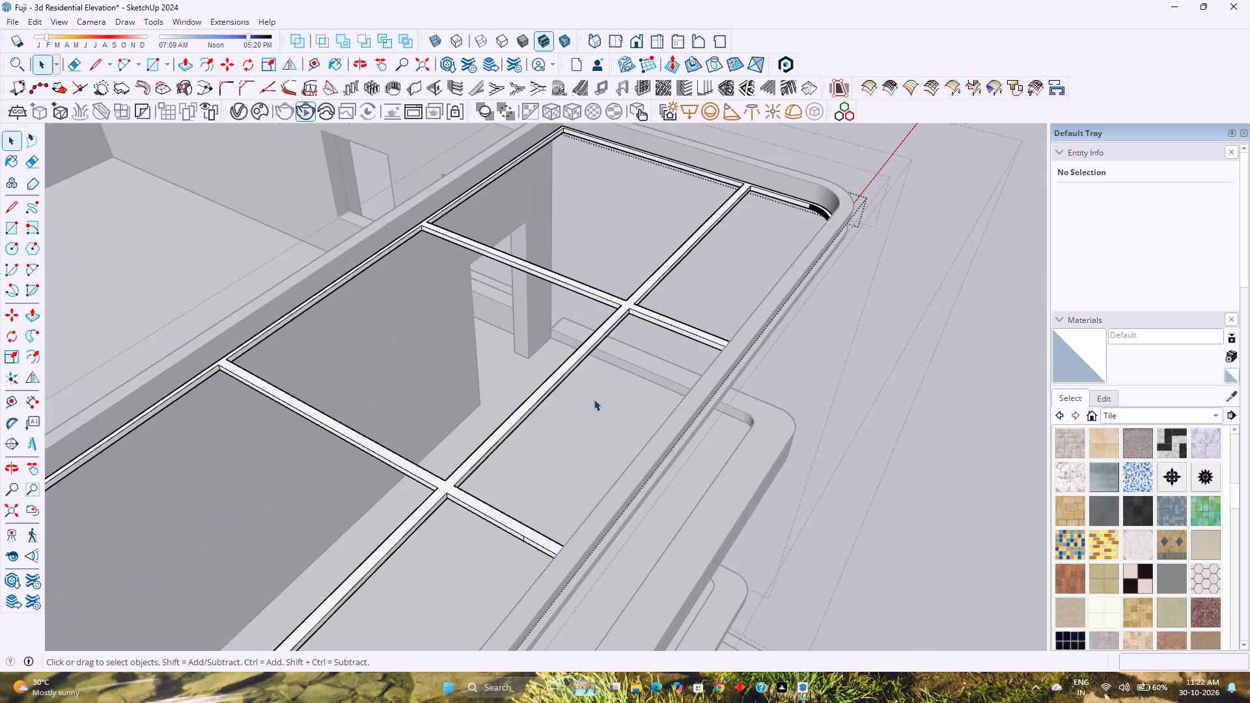
scroll(594, 399, "down", 4)
middle_click_drag(529, 489, 557, 458, "shift")
scroll(583, 442, "up", 9)
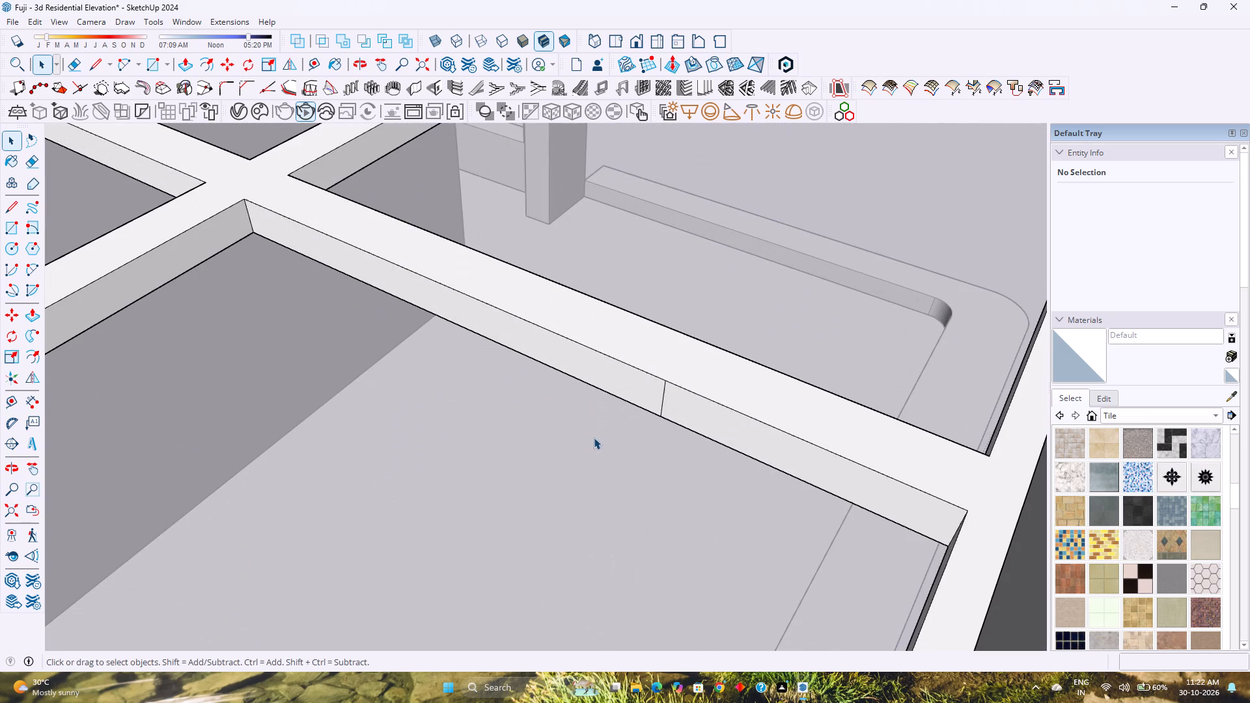
left_click(663, 396)
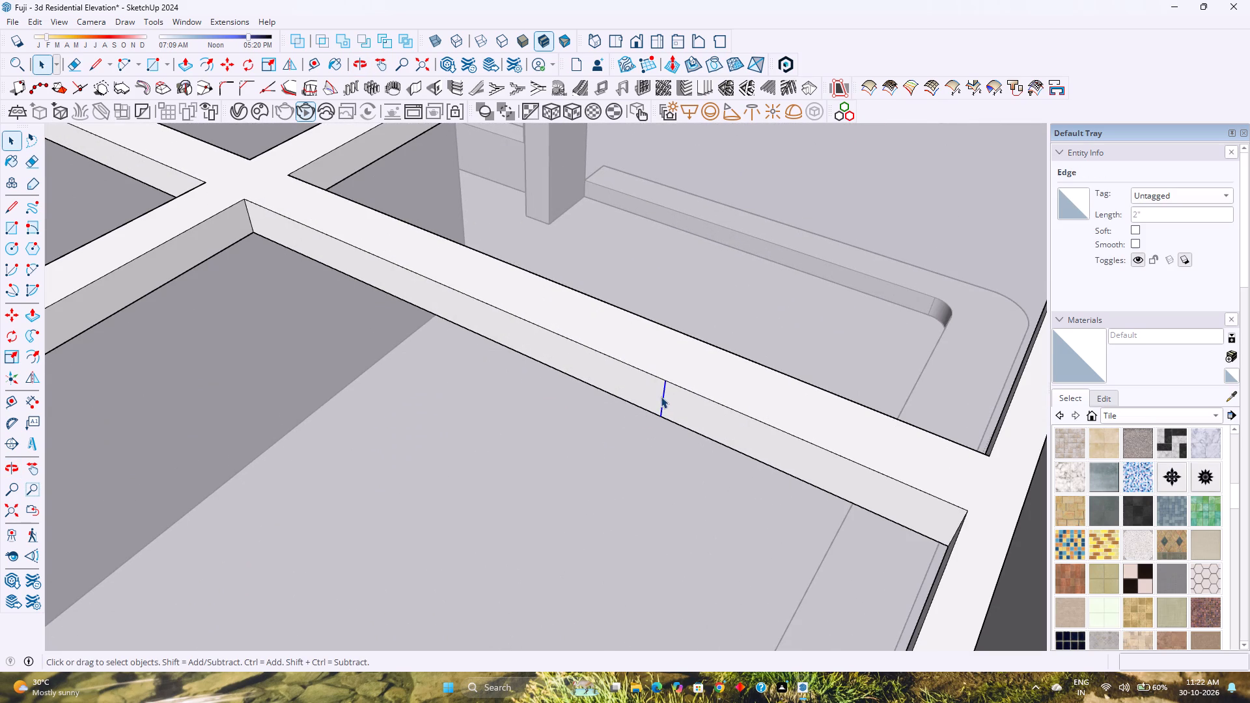
key("Delete")
Delete the matching stray vertical edge on the opposite side of the middle divider strip, in its narrow-panel section.
scroll(658, 397, "down", 8)
middle_click_drag(663, 400, 135, 428)
middle_click(135, 428)
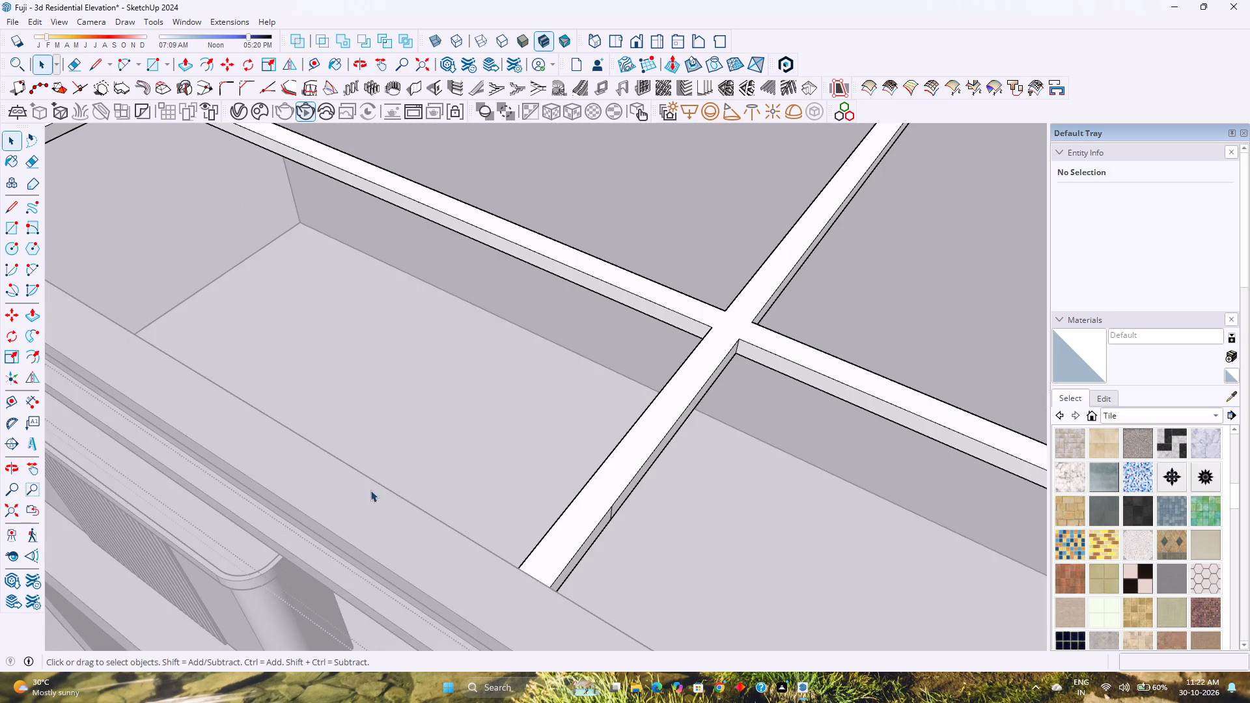
middle_click_drag(598, 512, 542, 496)
scroll(630, 535, "up", 3)
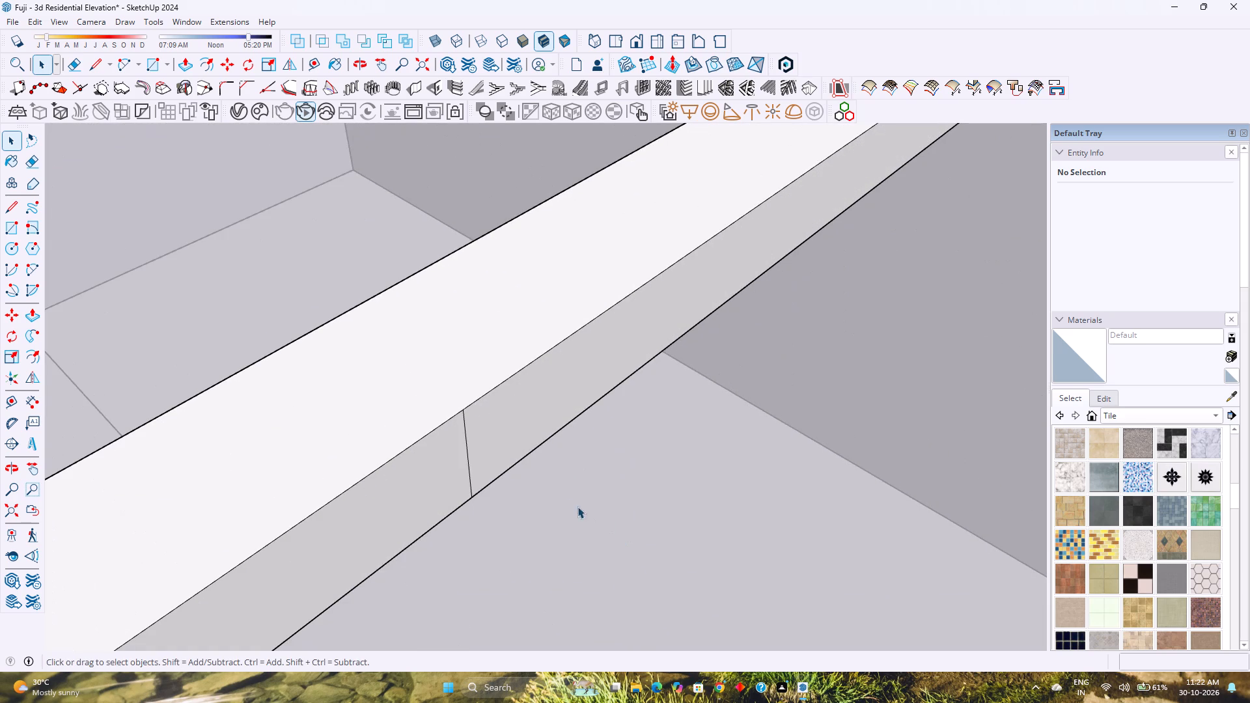
left_click(467, 469)
left_click(470, 468)
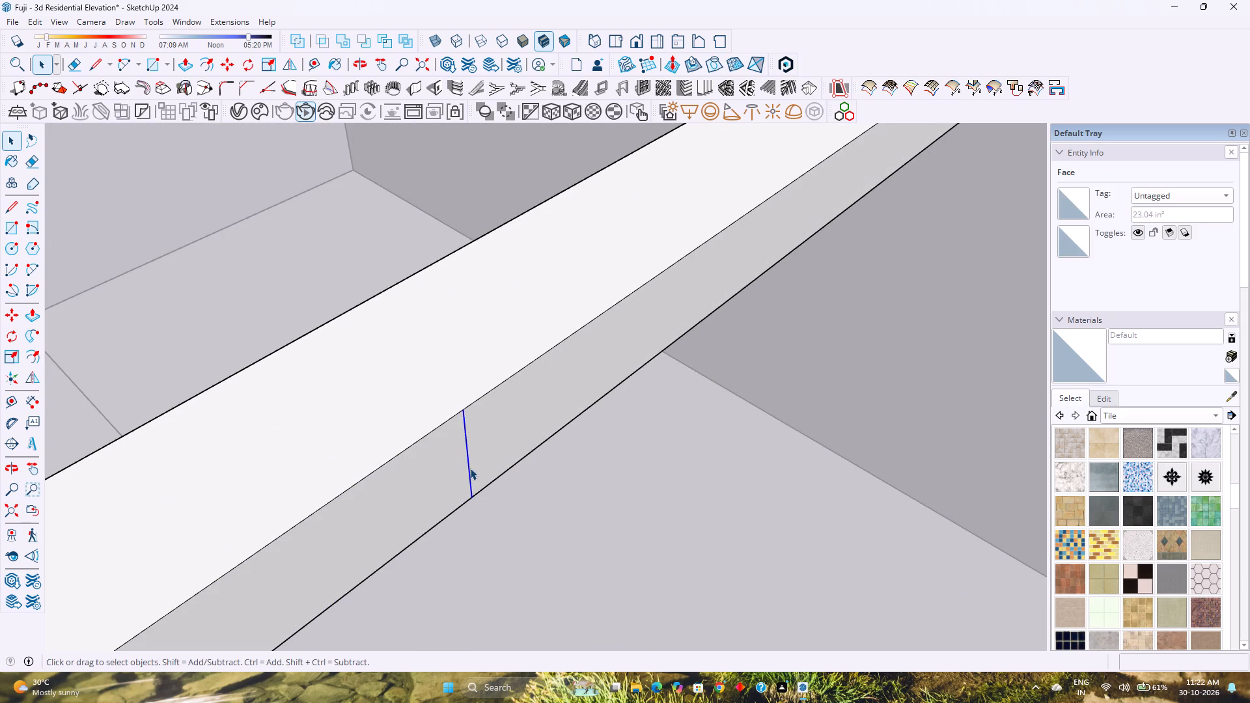
key("Delete")
Delete the stray vertical edge on the side of the first divider strip that faces the middle divider, in its narrow-panel section.
scroll(470, 470, "down", 15)
middle_click_drag(474, 478, 538, 536, "shift")
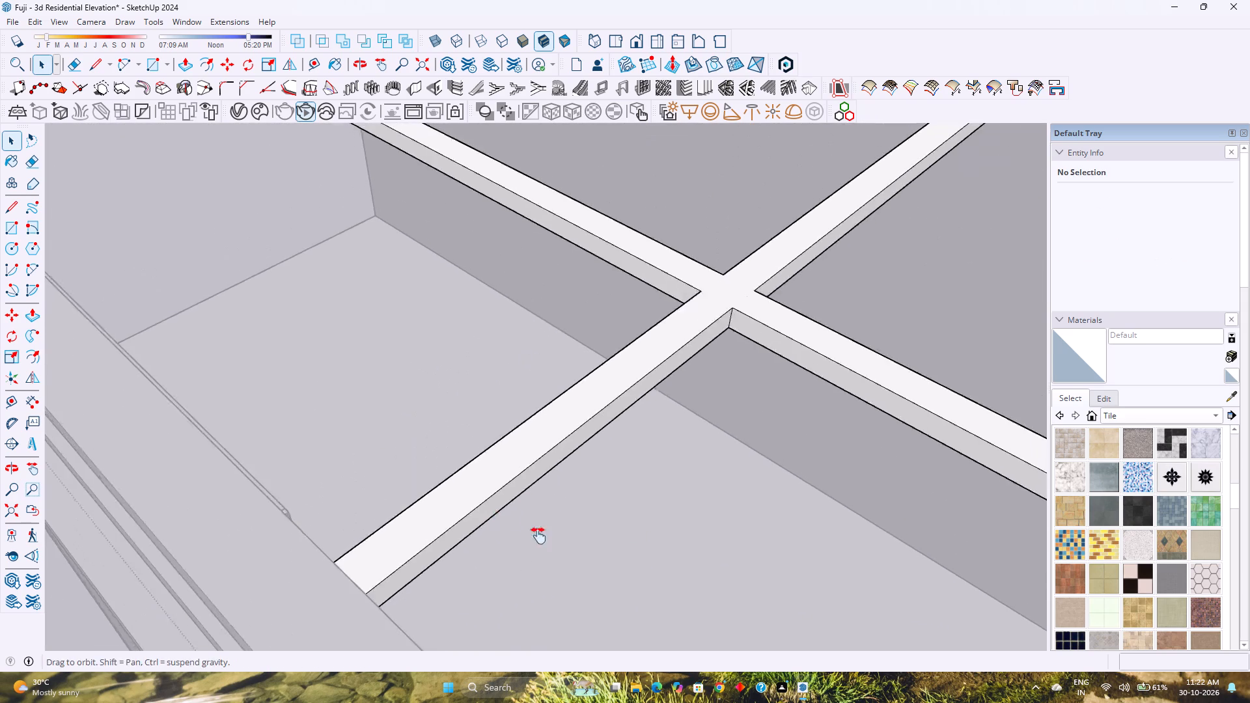
middle_click_drag(538, 536, 622, 644, "shift")
scroll(532, 557, "down", 3)
scroll(374, 468, "up", 6)
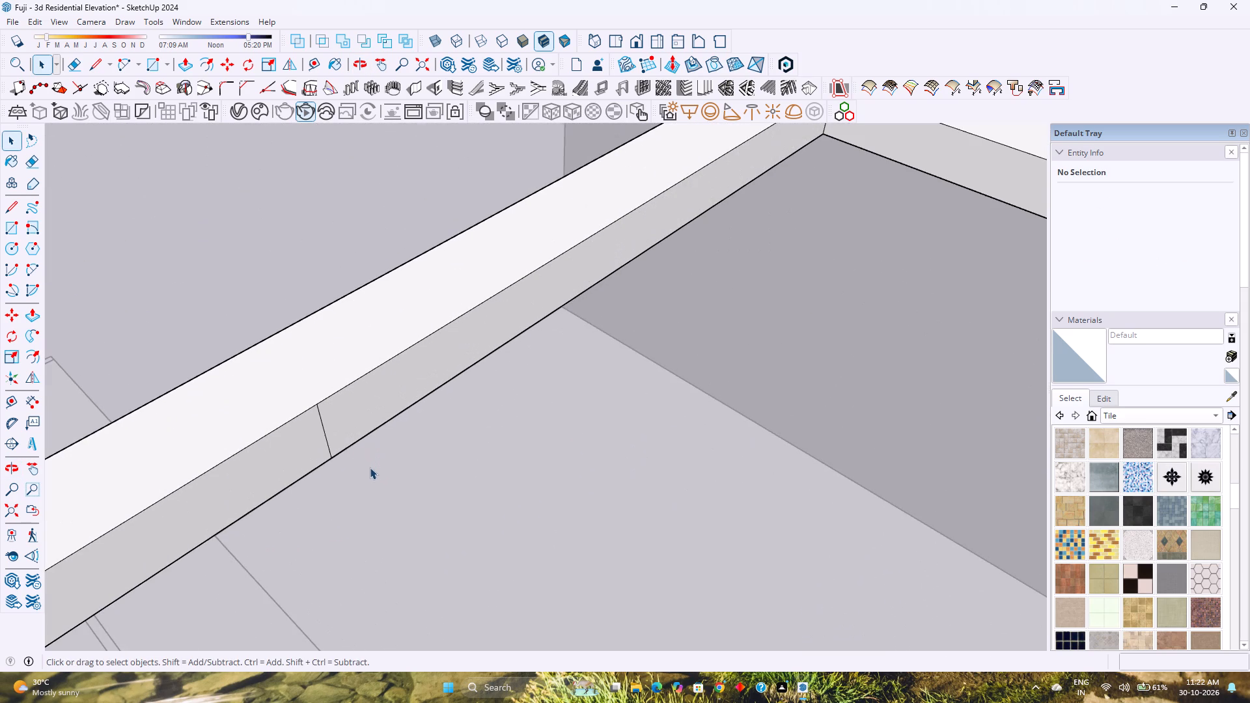
left_click(327, 447)
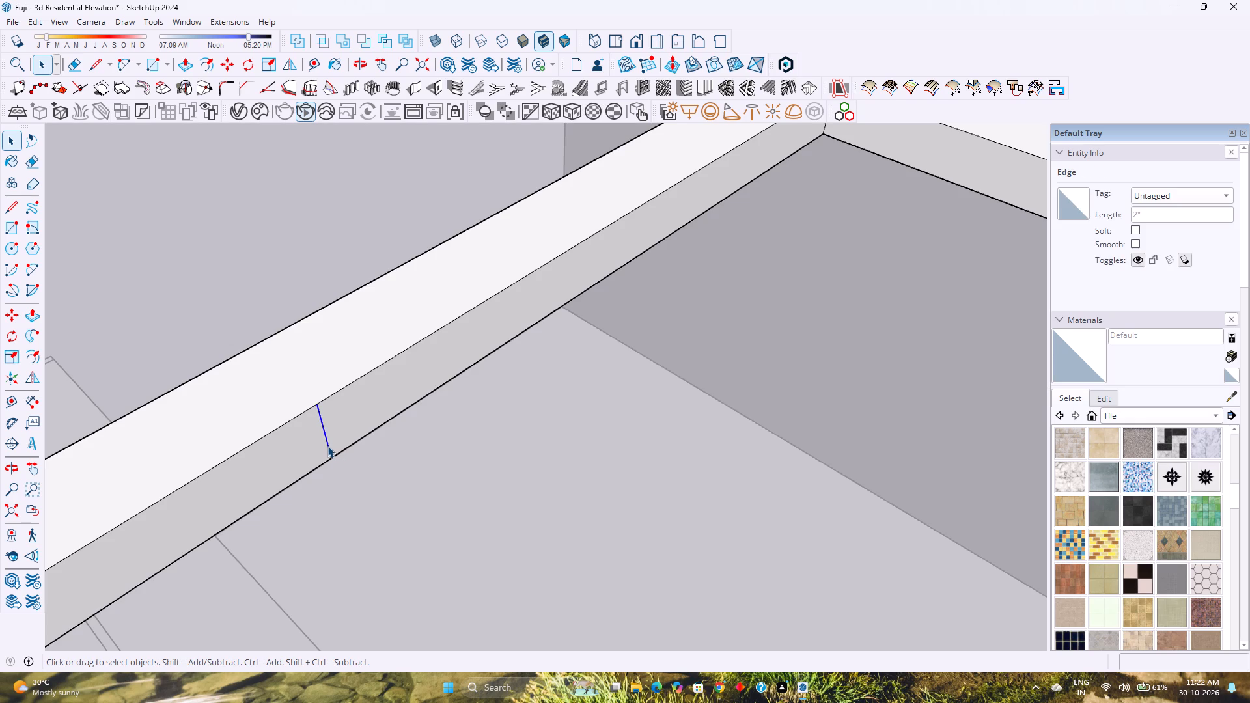
key("Delete")
Delete the matching stray vertical edge on the end-facing side of the first divider strip, in its narrow-panel section.
scroll(329, 455, "down", 12)
middle_click_drag(339, 467, 815, 439)
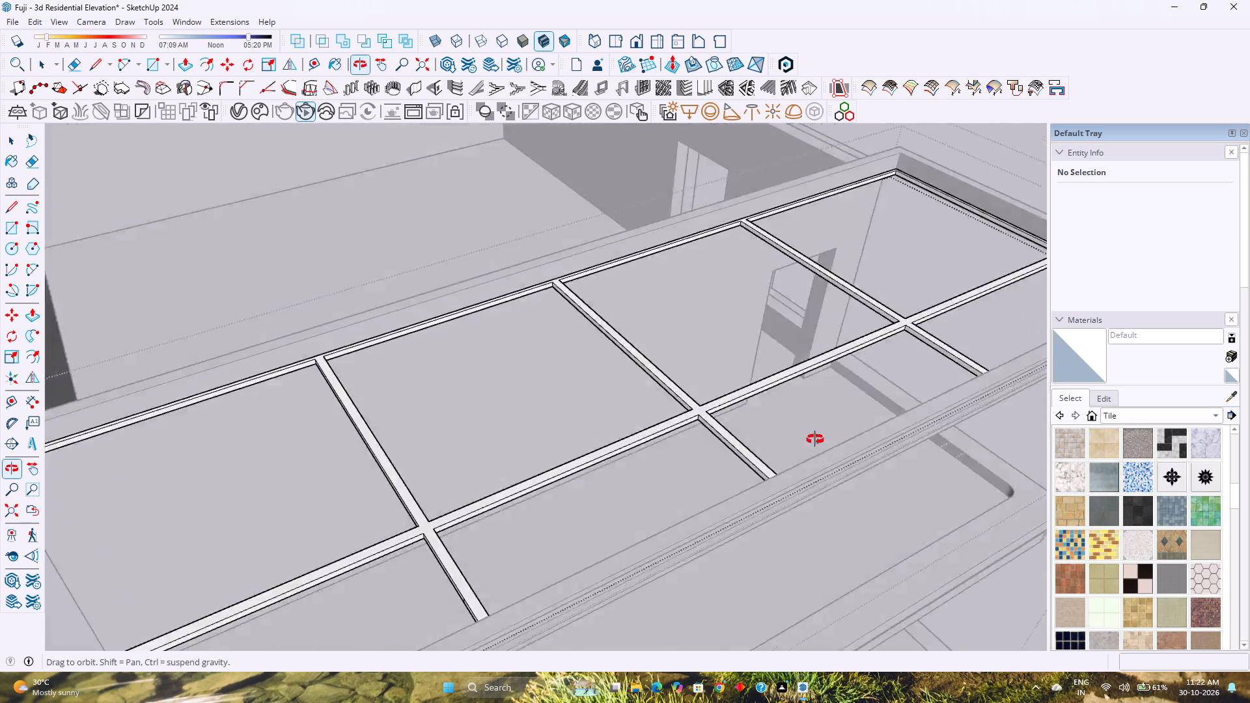
middle_click_drag(815, 439, 837, 435)
middle_click_drag(534, 558, 590, 491, "shift")
middle_click_drag(574, 501, 653, 484)
scroll(715, 439, "up", 3)
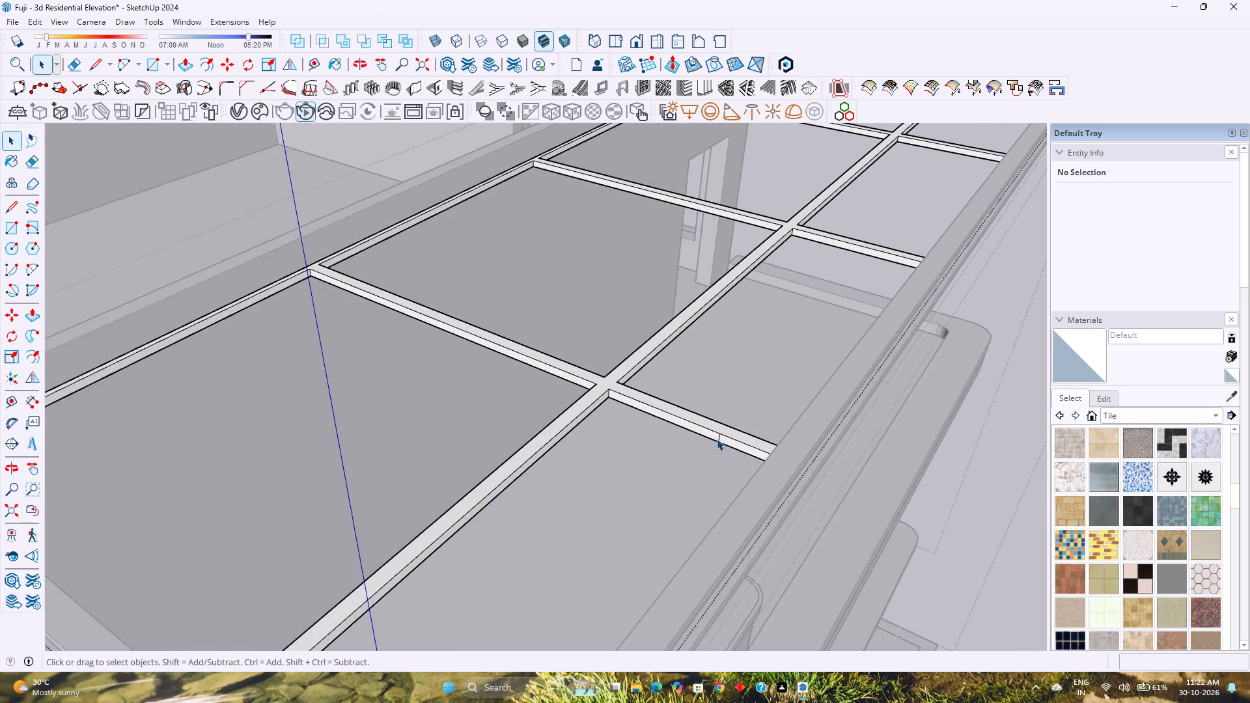
scroll(717, 439, "up", 3)
left_click(721, 437)
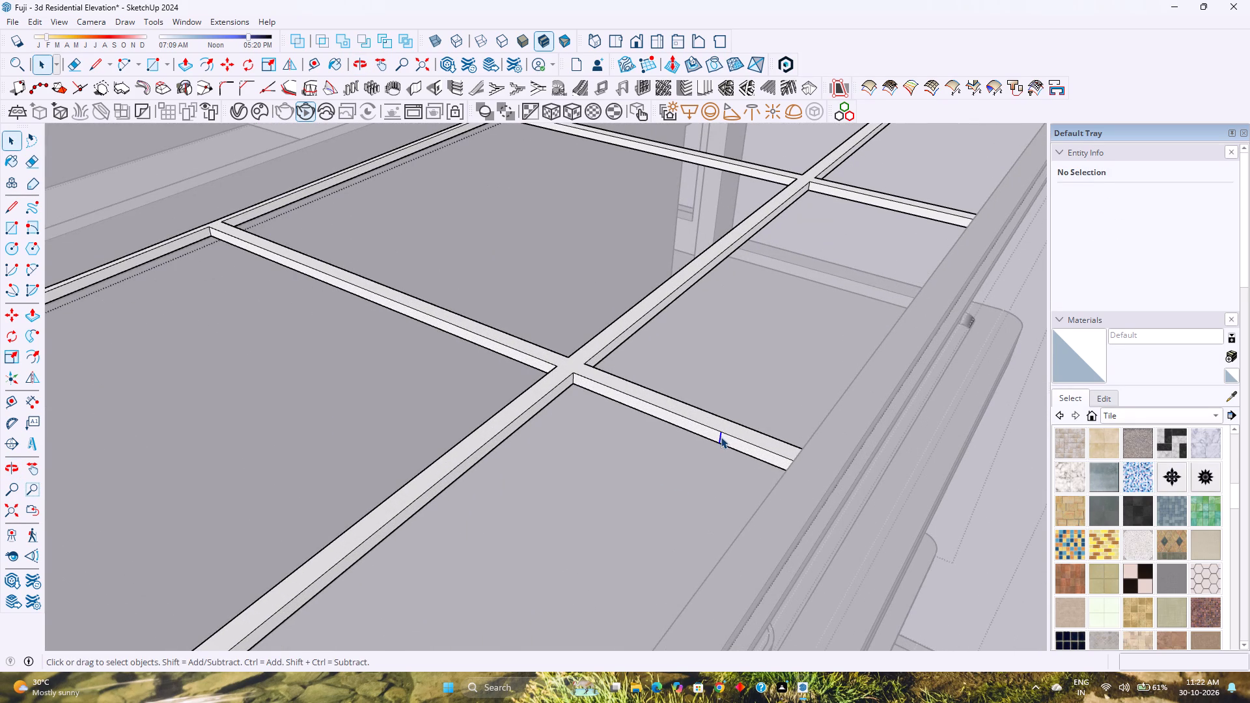
key("Delete")
Pull the long lengthwise strip's side face out 1 inch toward the wide panel in the first end bay.
scroll(682, 454, "down", 5)
middle_click_drag(670, 463, 732, 493)
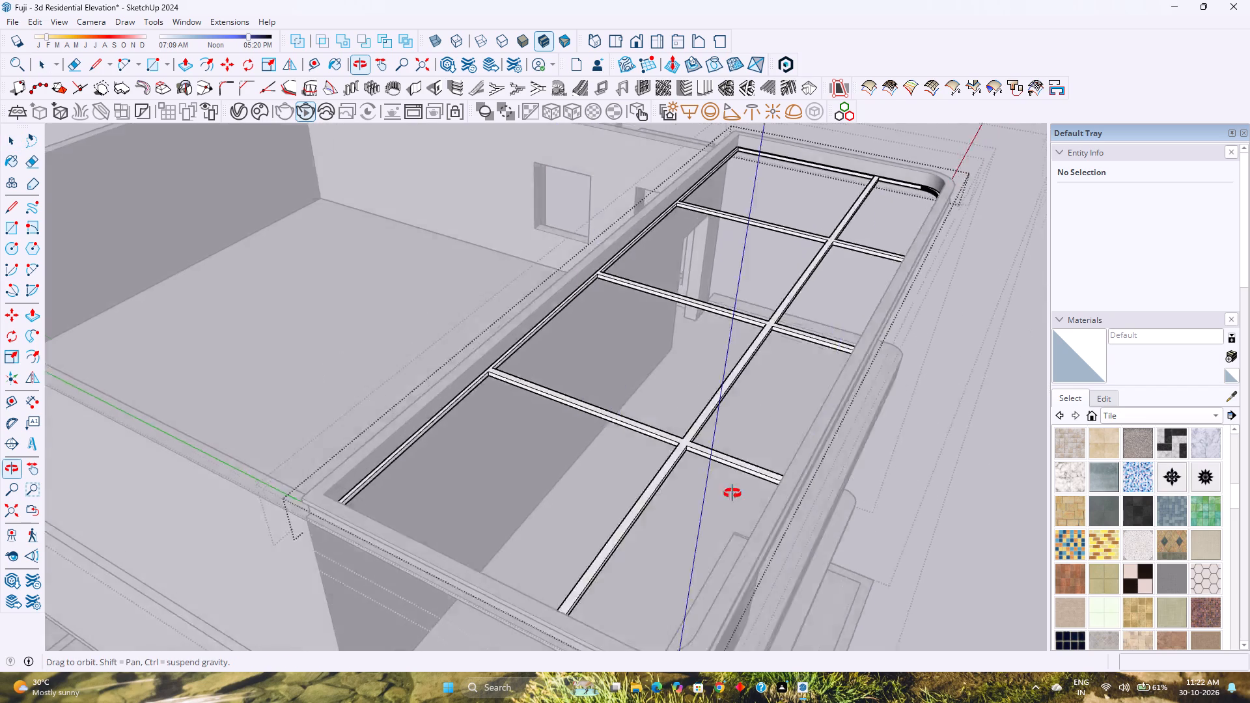
middle_click_drag(732, 493, 952, 471)
middle_click_drag(889, 454, 570, 622, "shift")
scroll(666, 580, "up", 2)
scroll(772, 551, "up", 3)
middle_click_drag(821, 508, 689, 519, "shift")
middle_click_drag(686, 520, 801, 499)
middle_click(801, 499)
scroll(827, 480, "up", 2)
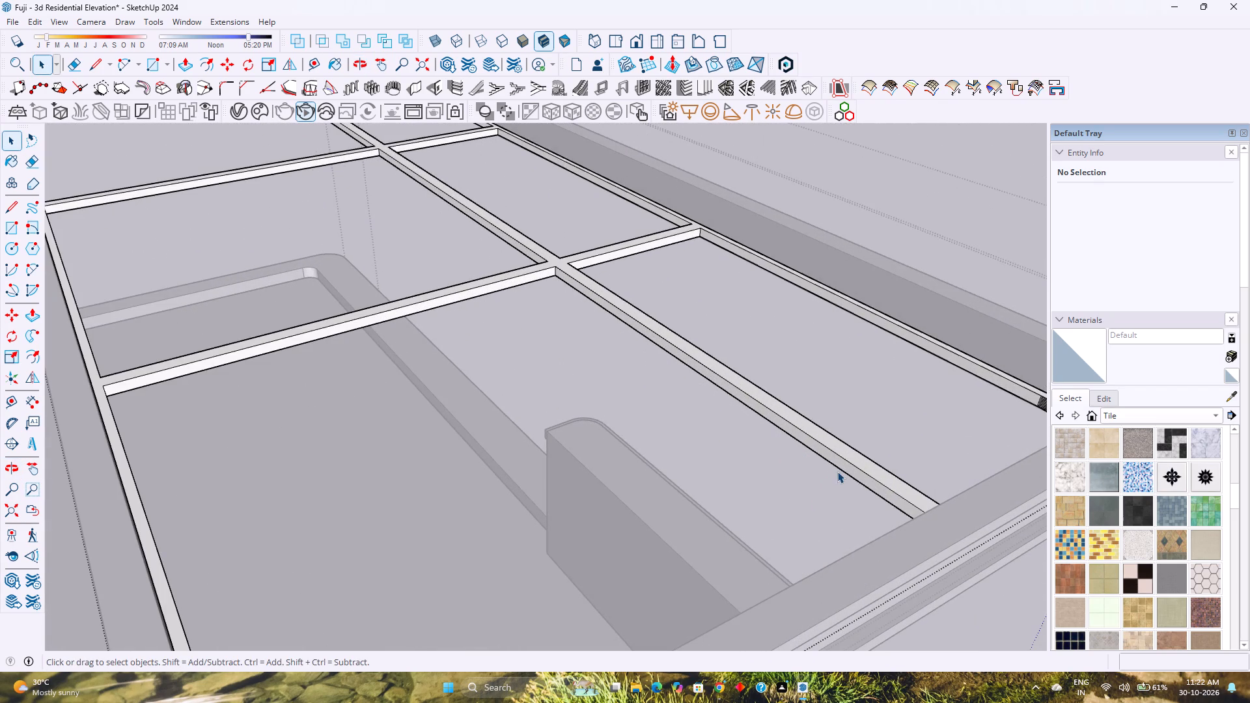
left_click(844, 467)
key("p")
left_click(843, 465)
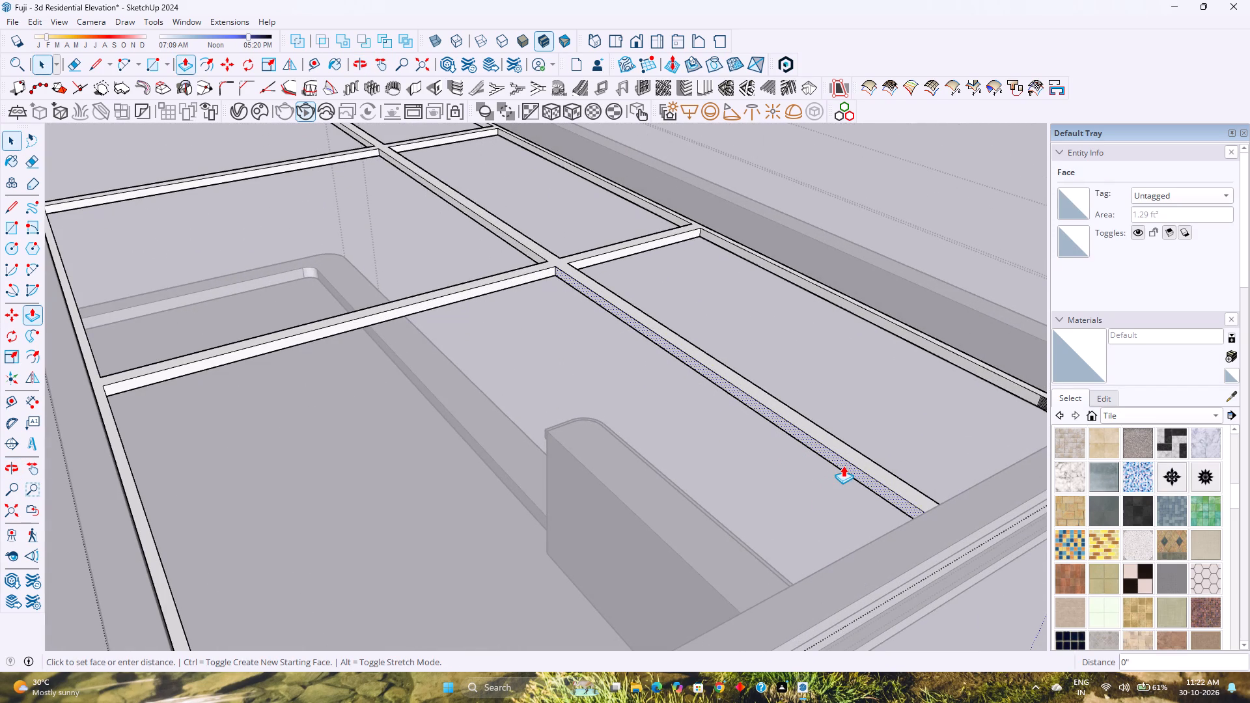
key("1")
key("Return")
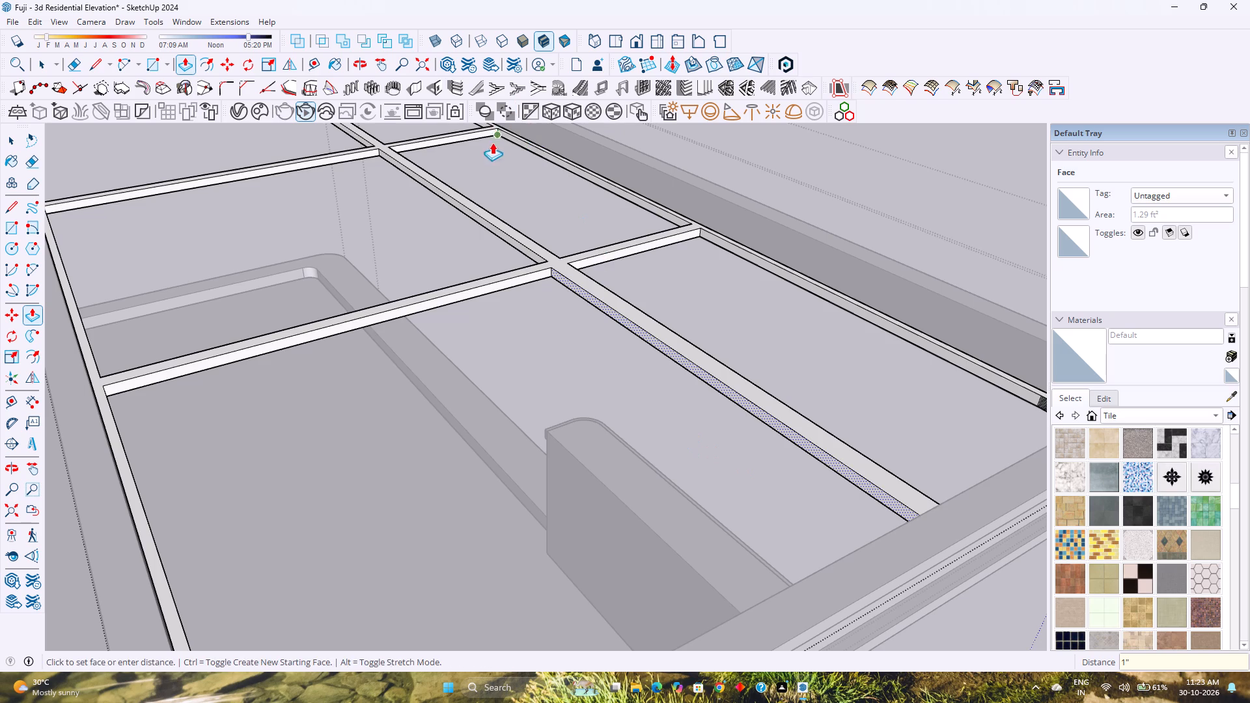
scroll(471, 206, "up", 4)
key("Escape")
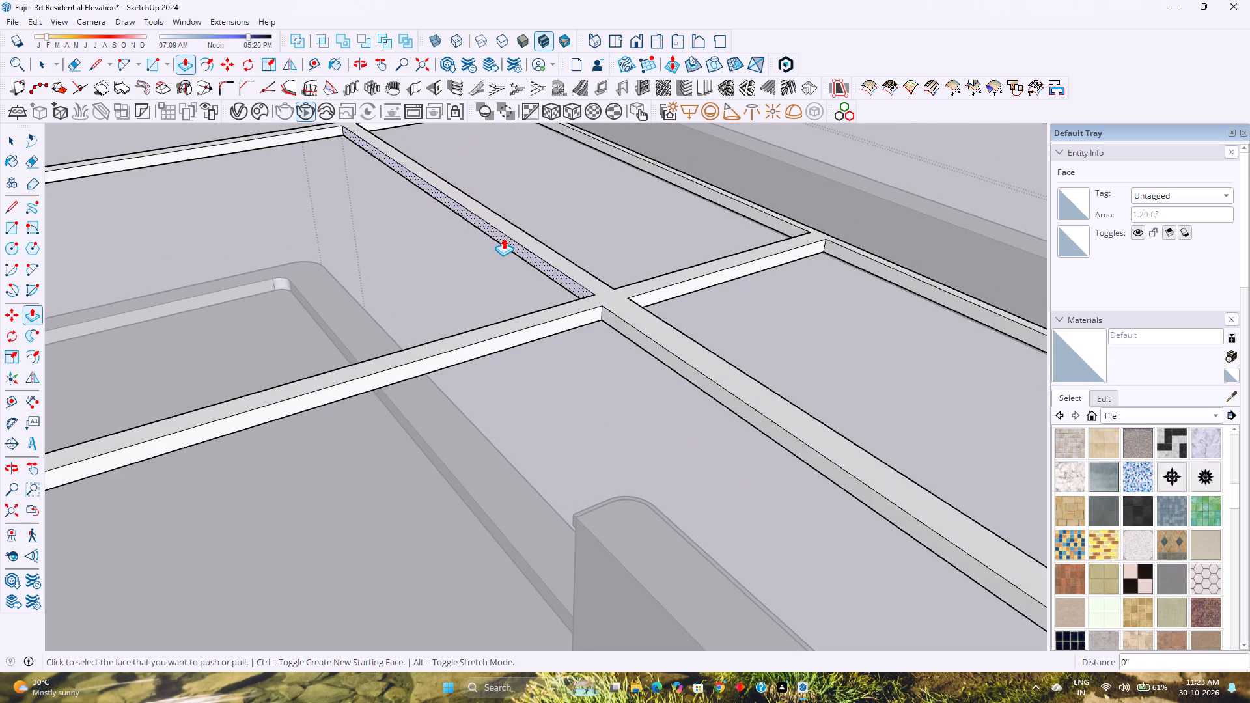
Repeat the 1-inch pull on the long strip's wide-panel side face in the three remaining bays.
double_click(508, 240)
scroll(508, 240, "down", 4)
middle_click_drag(498, 237, 600, 370, "shift")
middle_click_drag(514, 288, 538, 305)
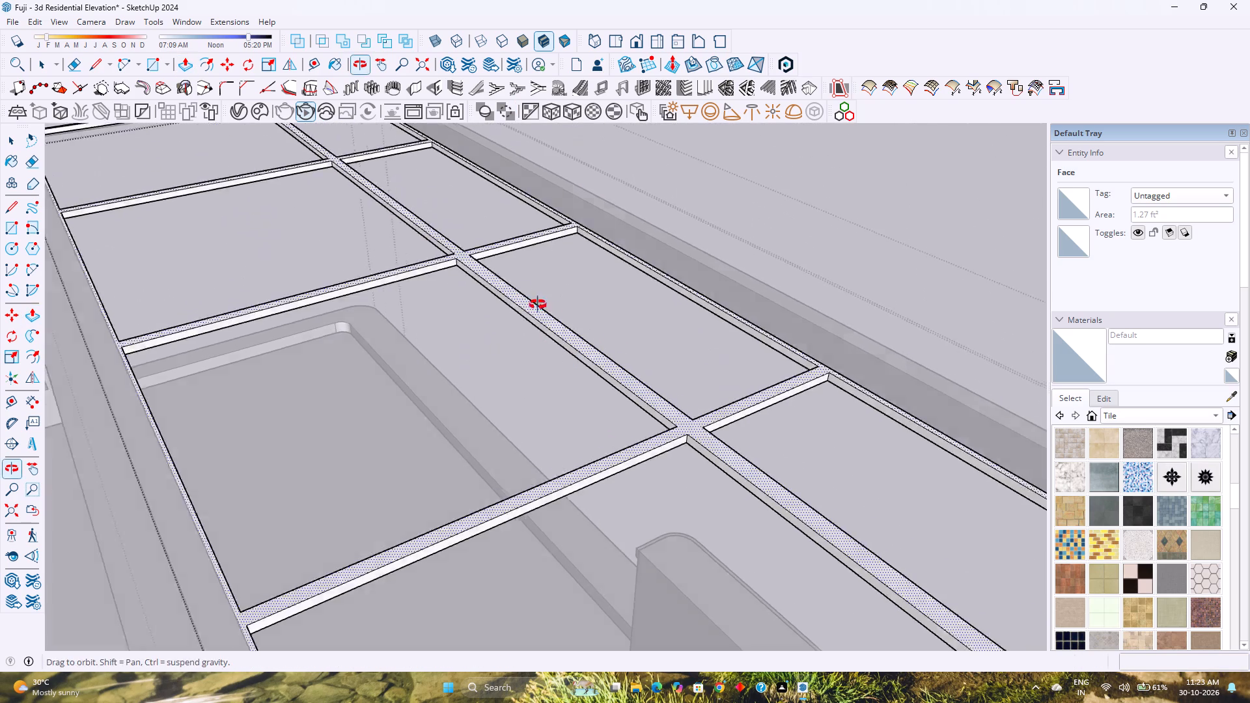
middle_click_drag(538, 305, 624, 352)
middle_click_drag(415, 256, 571, 298, "shift")
middle_click(571, 298, "shift")
scroll(566, 299, "up", 8)
double_click(547, 305)
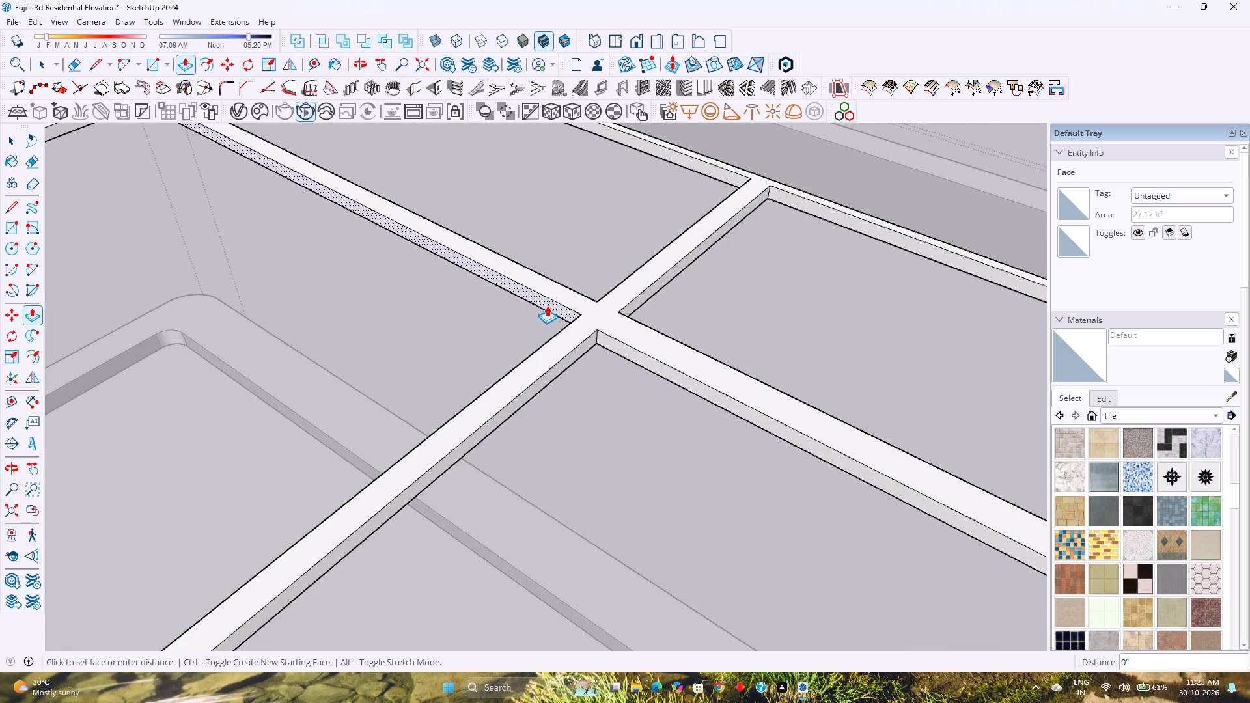
scroll(543, 305, "down", 4)
middle_click_drag(467, 284, 728, 425, "shift")
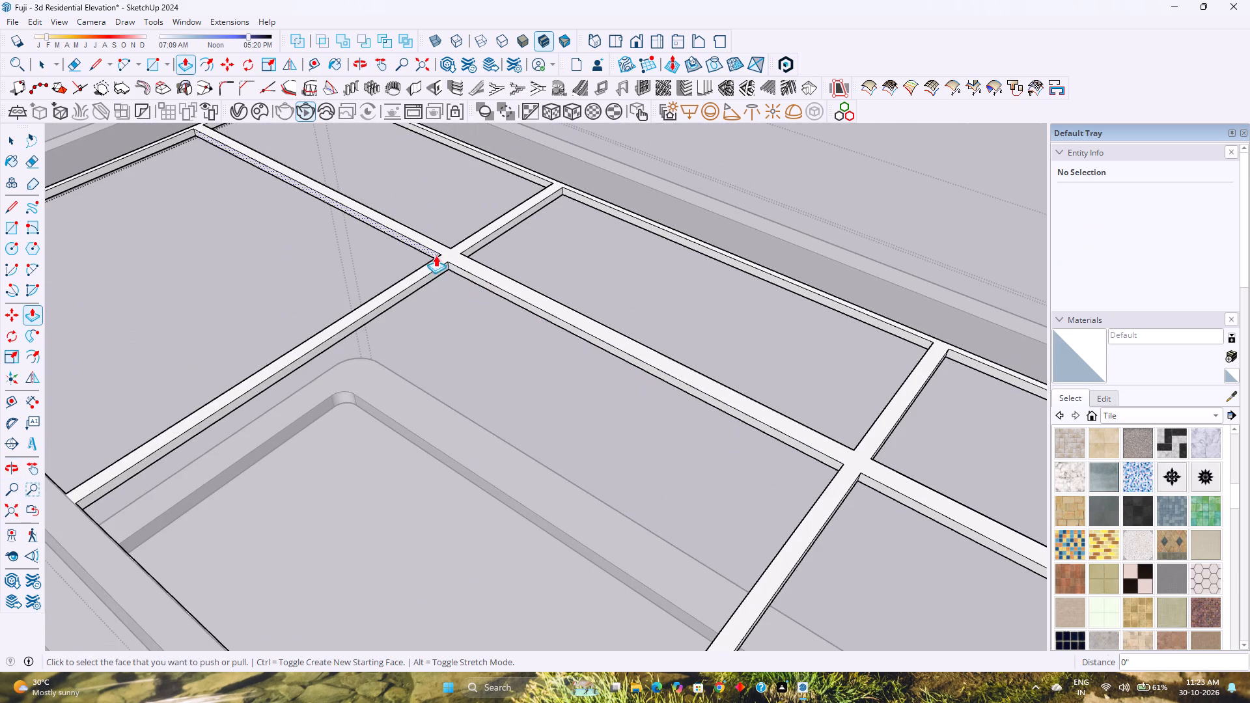
scroll(425, 249, "up", 4)
double_click(425, 249)
Pull the top face of the whole roof grid up 1 inch, and repeat the same pull on it once more.
scroll(425, 249, "down", 8)
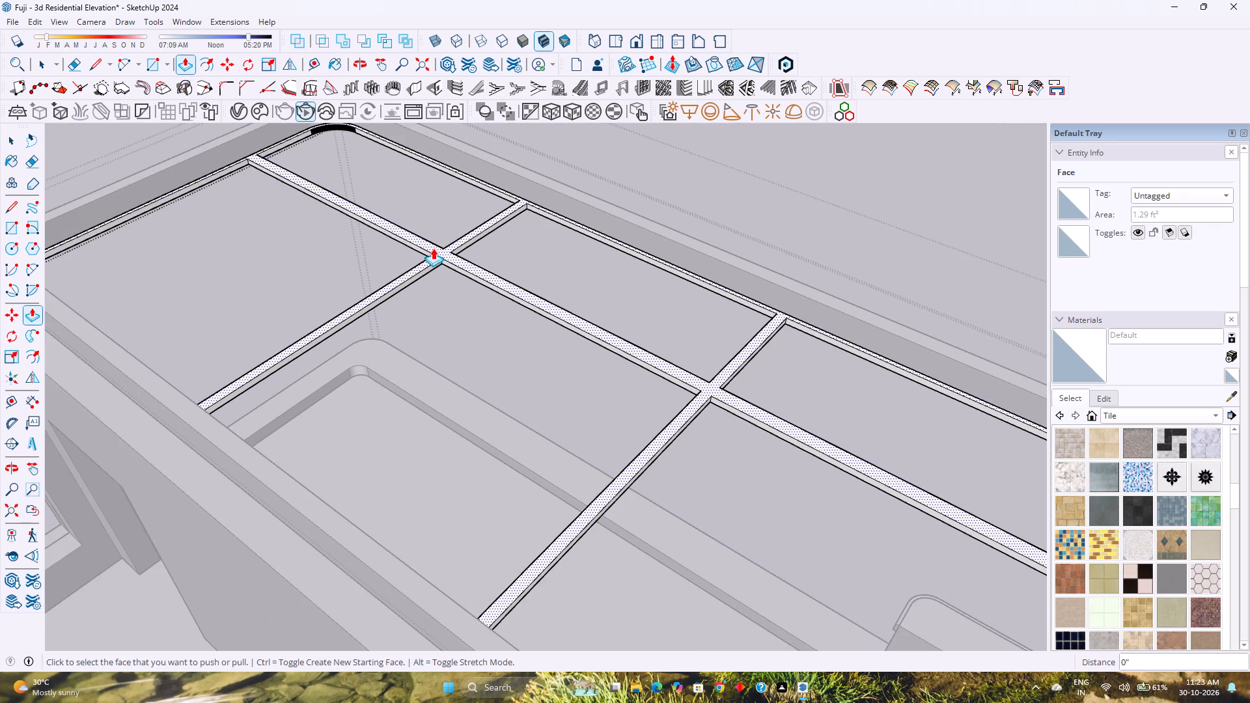
left_click(439, 248)
key("1")
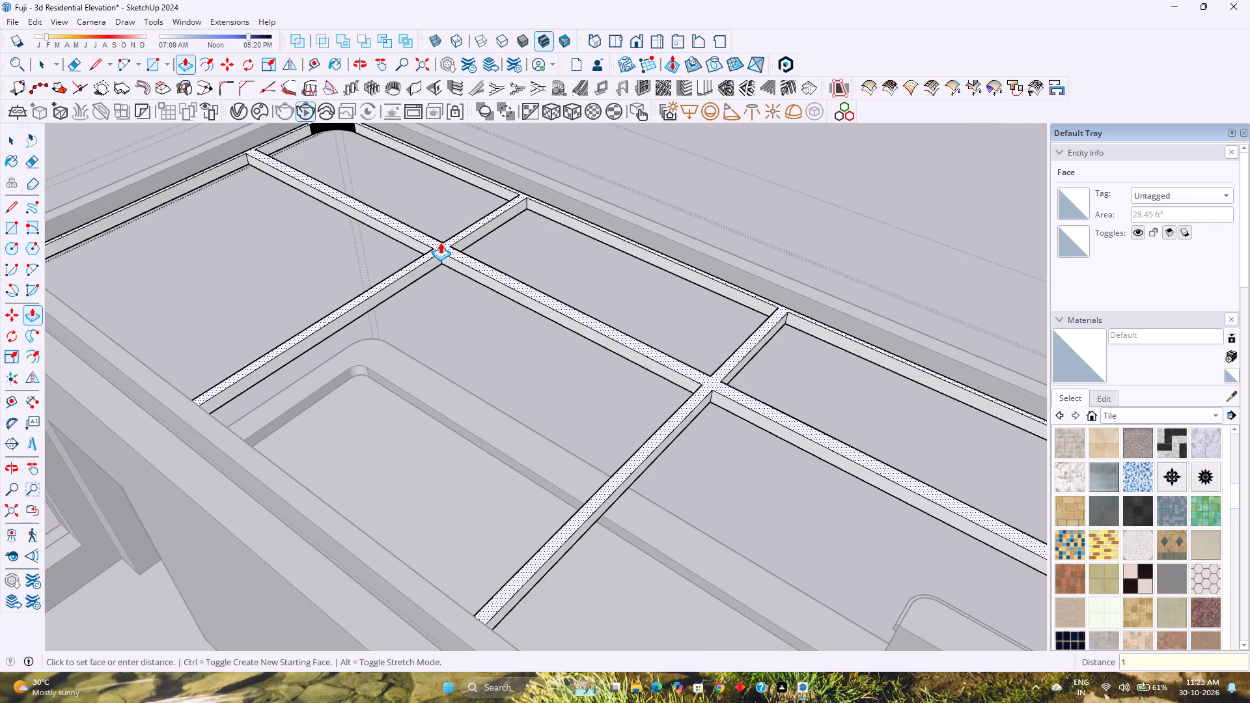
key("Return")
scroll(436, 240, "down", 4)
middle_click_drag(529, 297, 202, 232)
scroll(379, 266, "down", 2)
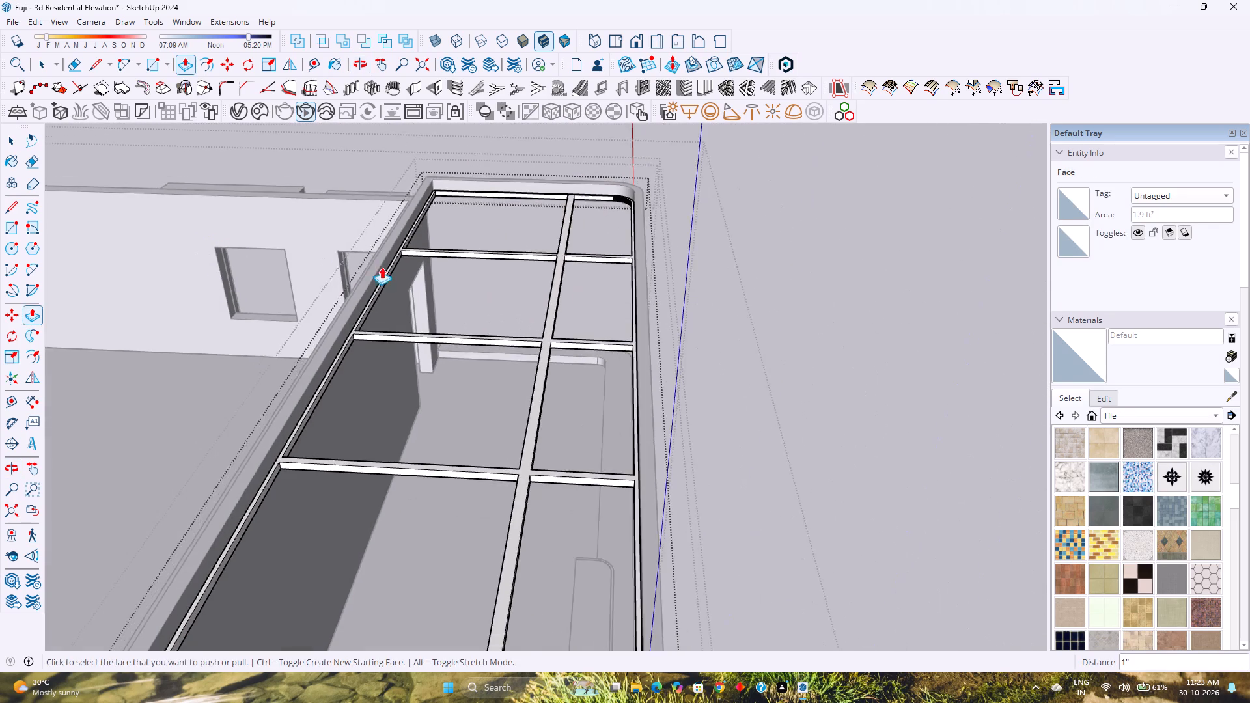
middle_click_drag(406, 273, 373, 338)
scroll(378, 320, "up", 9)
double_click(378, 309)
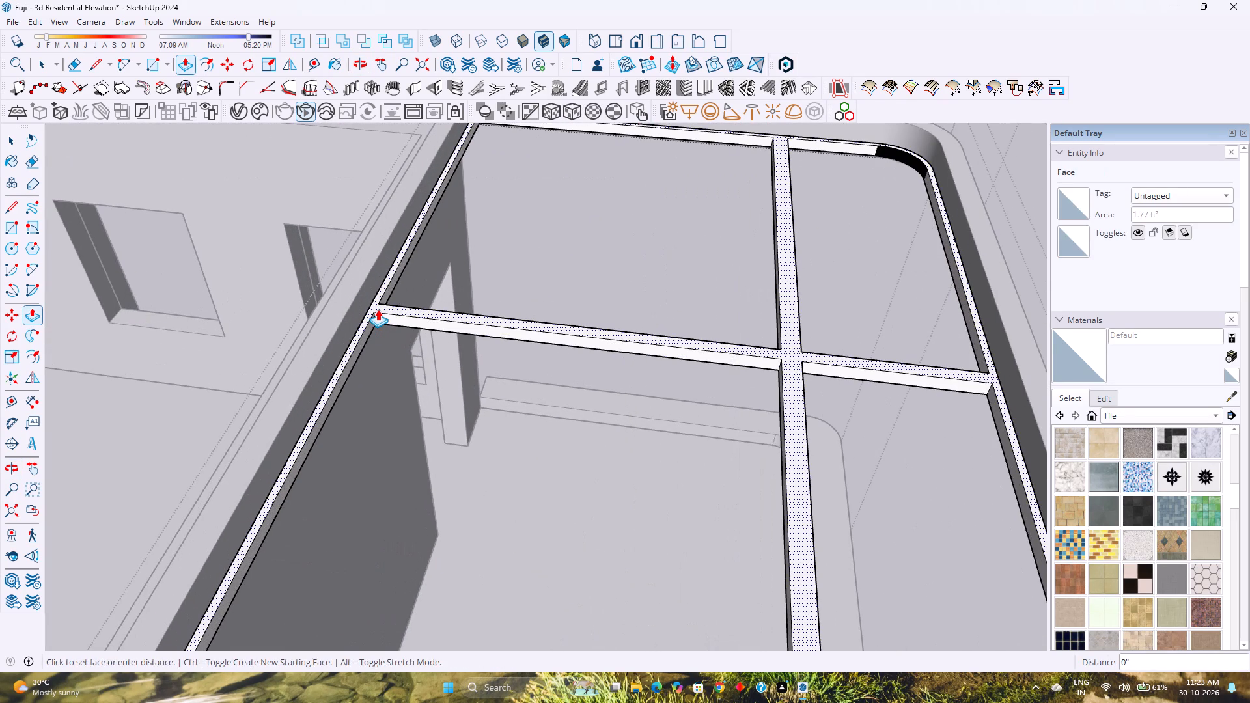
Examine the roof grid's strips and their junctions with the perimeter frame from above, from the front and from below.
scroll(378, 309, "down", 3)
middle_click_drag(414, 332, 314, 271)
scroll(314, 271, "down", 2)
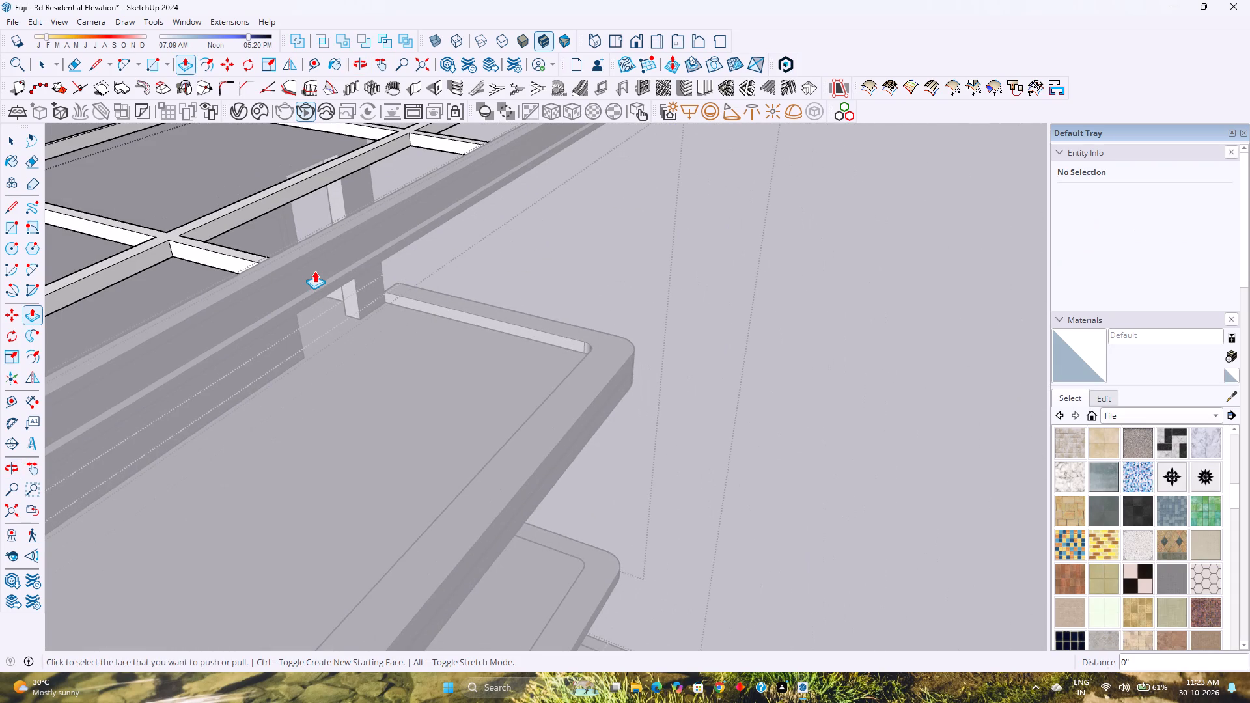
middle_click_drag(340, 281, 481, 413, "shift")
scroll(477, 378, "down", 4)
middle_click_drag(414, 362, 699, 351, "shift")
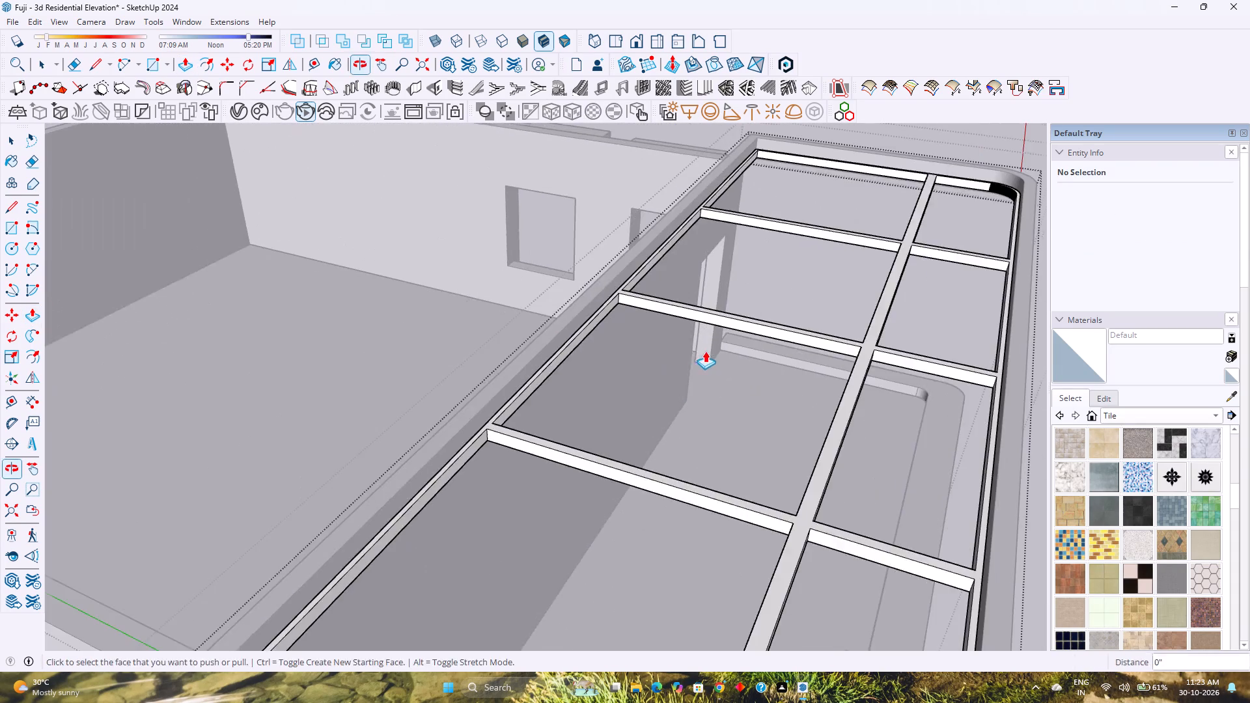
middle_click_drag(698, 354, 546, 320)
middle_click_drag(562, 322, 806, 424, "shift")
scroll(700, 374, "down", 3)
middle_click_drag(627, 359, 762, 387, "shift")
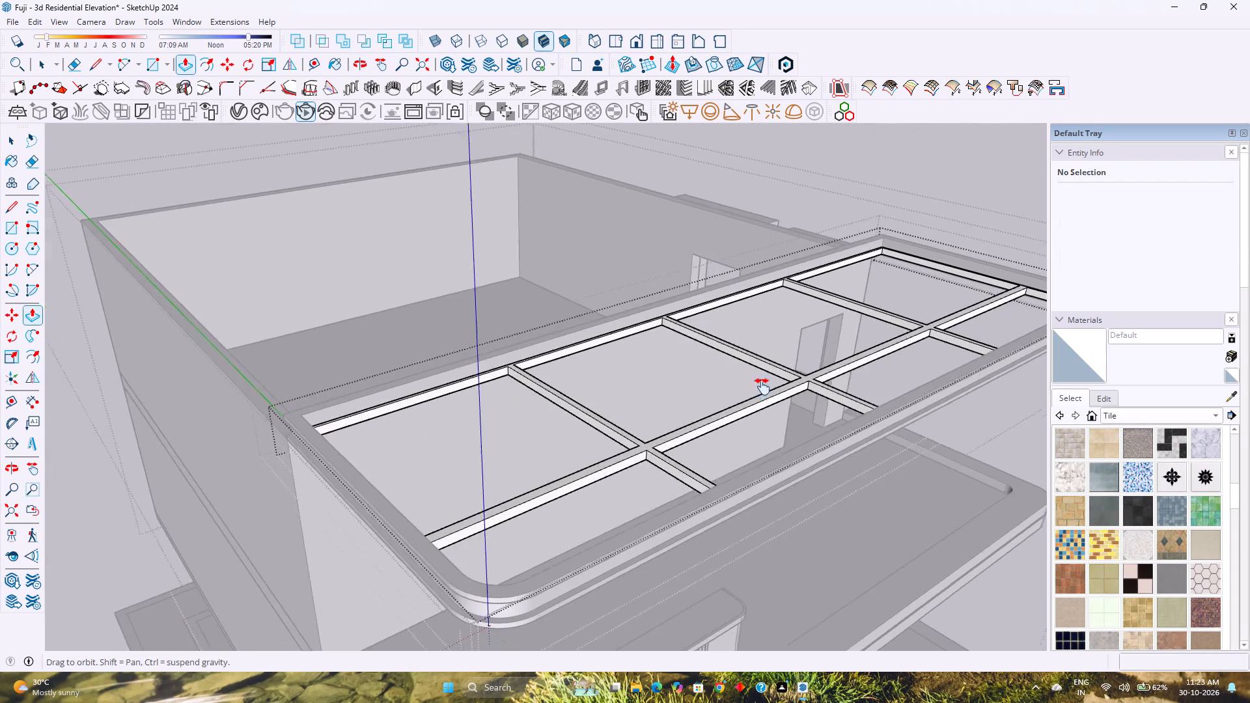
middle_click_drag(762, 387, 763, 387, "shift")
middle_click_drag(732, 393, 542, 372)
middle_click_drag(495, 344, 672, 435, "shift")
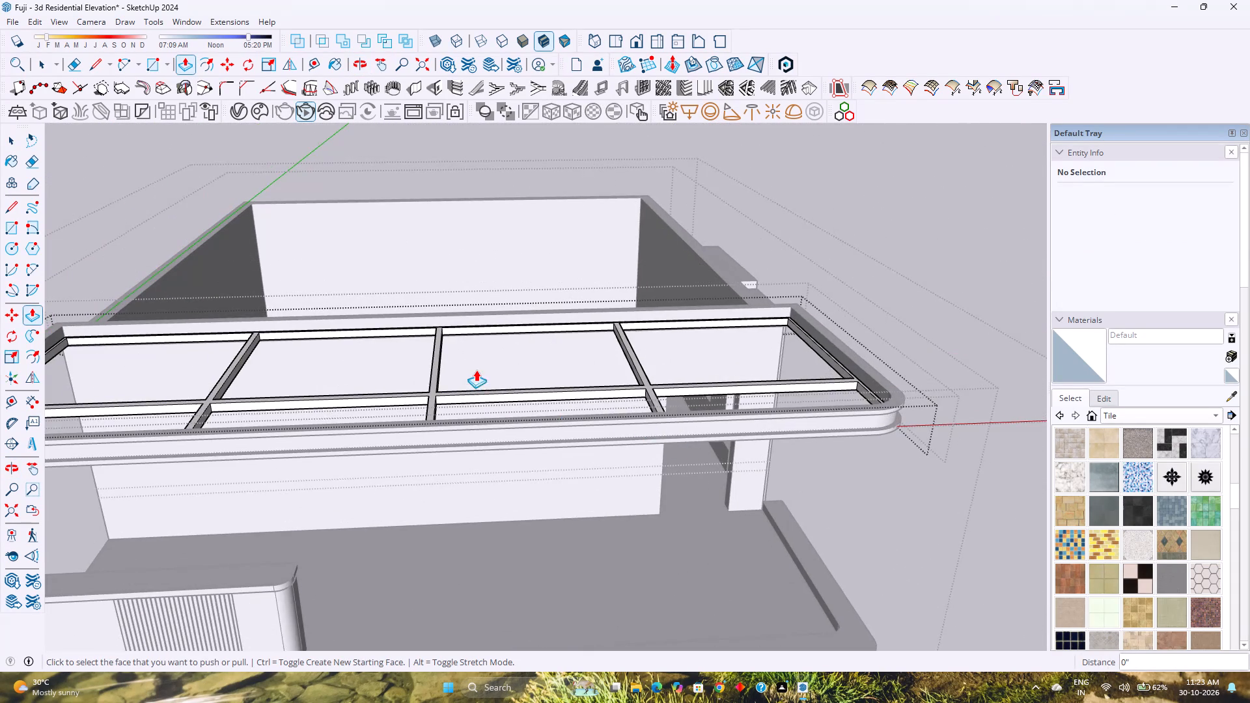
scroll(476, 369, "up", 6)
middle_click_drag(512, 381, 423, 237)
middle_click_drag(423, 237, 447, 266)
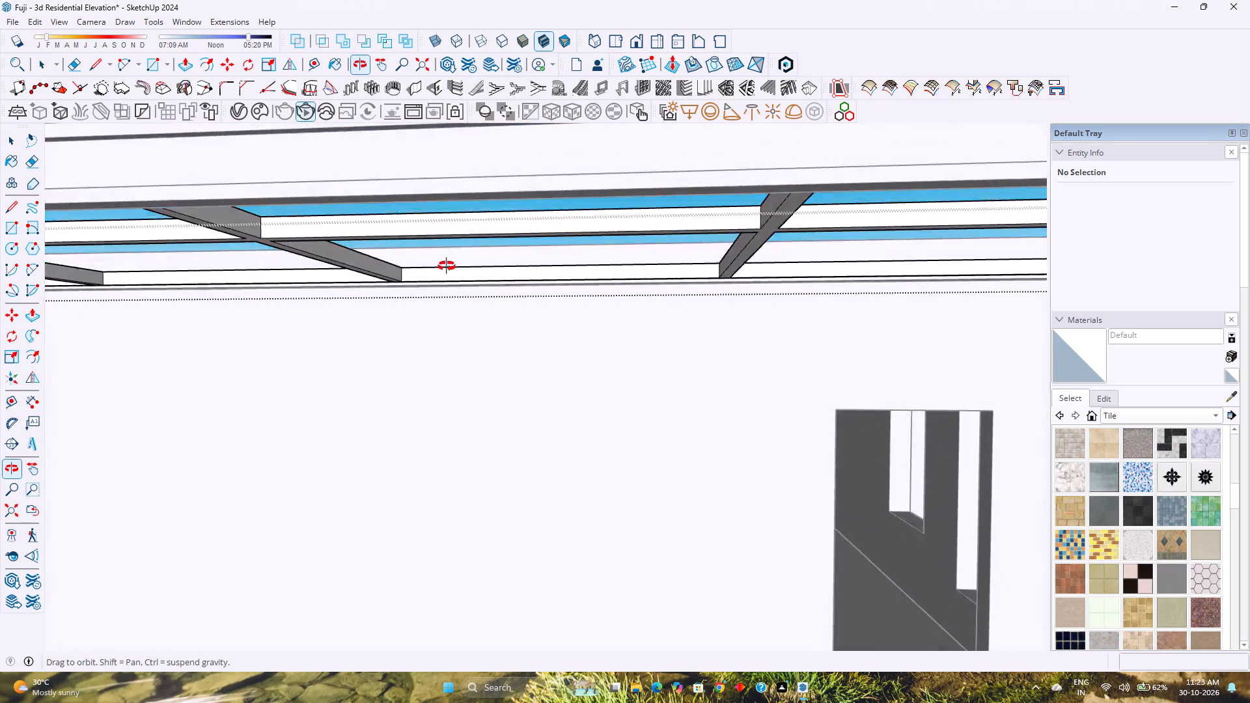
middle_click_drag(447, 266, 494, 370)
middle_click_drag(473, 332, 522, 380, "shift")
key("space")
key("Escape")
Examine the finished roof frame and grid from several sides in relation to the whole house.
scroll(501, 362, "down", 2)
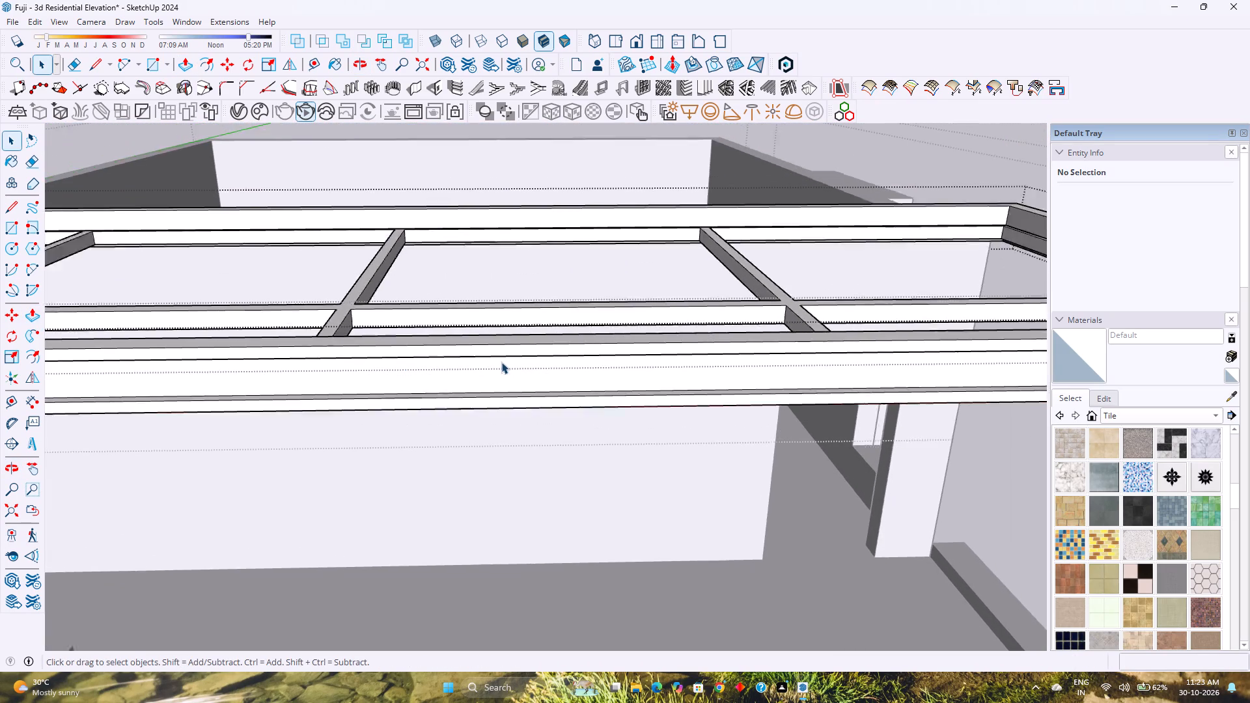
scroll(501, 362, "down", 10)
middle_click_drag(499, 357, 125, 424)
scroll(359, 409, "down", 3)
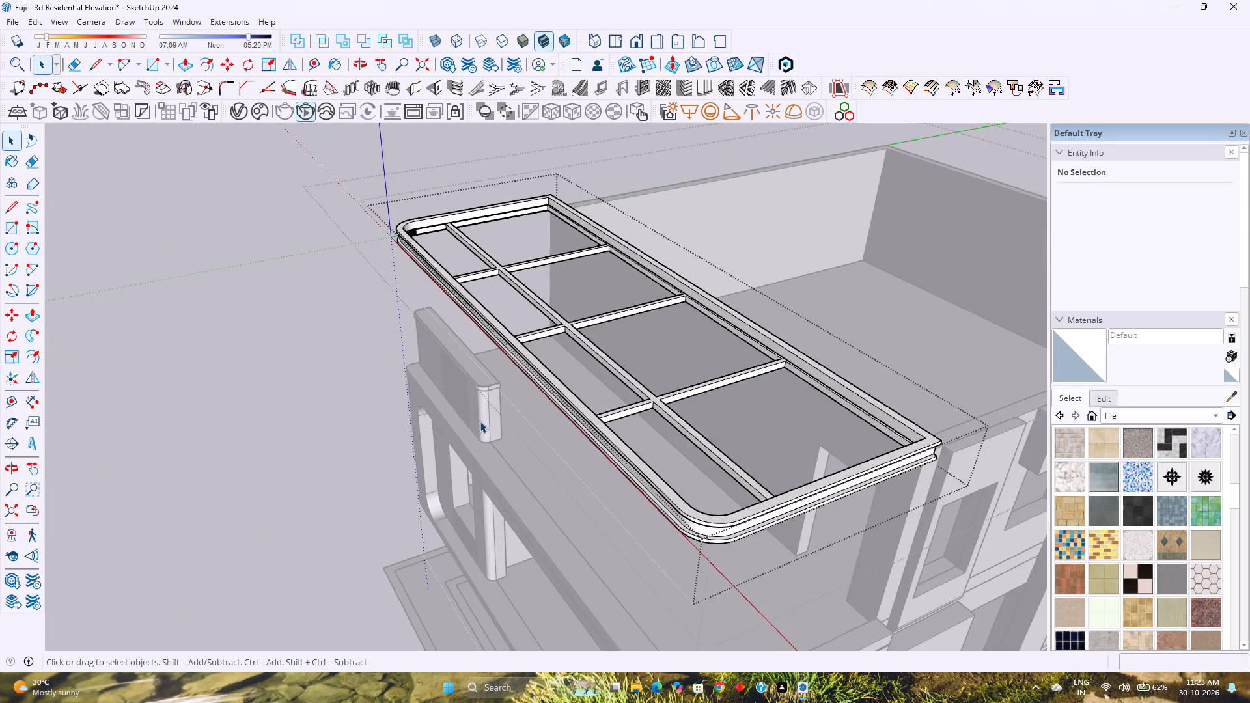
middle_click_drag(501, 422, 314, 394)
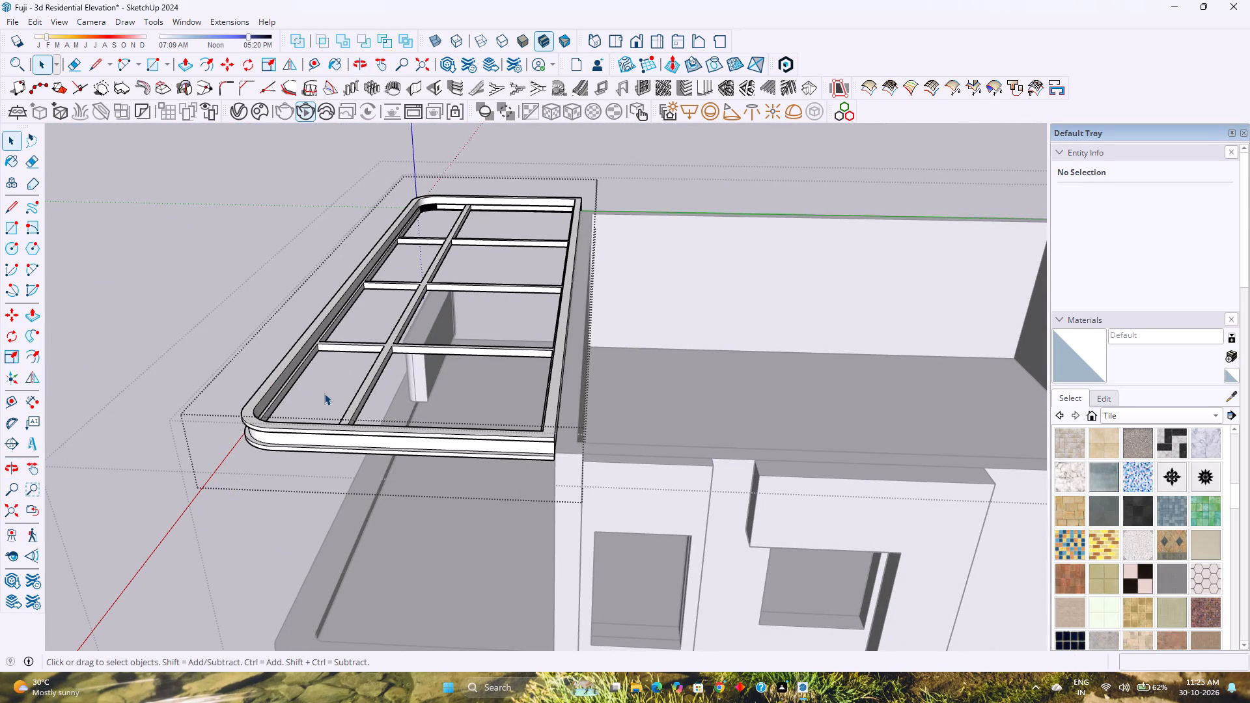
scroll(325, 393, "down", 2)
middle_click_drag(327, 393, 456, 387)
middle_click(456, 387)
scroll(456, 387, "down", 4)
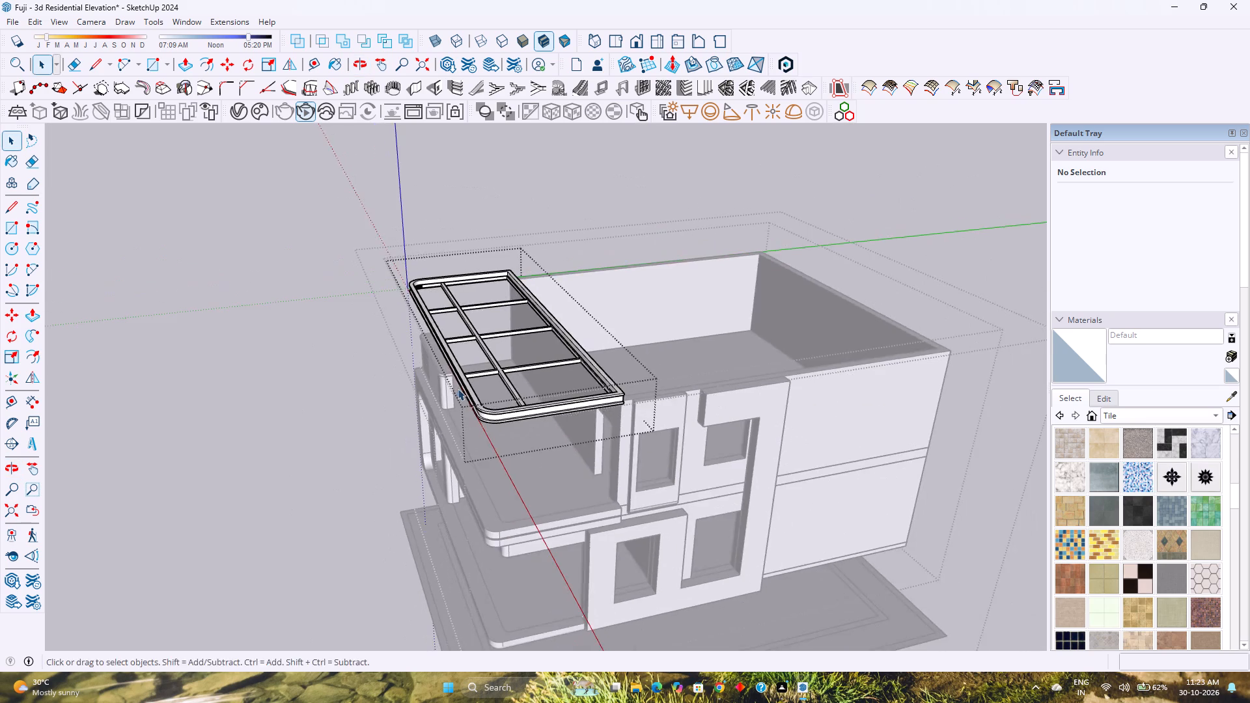
middle_click_drag(460, 390, 777, 458)
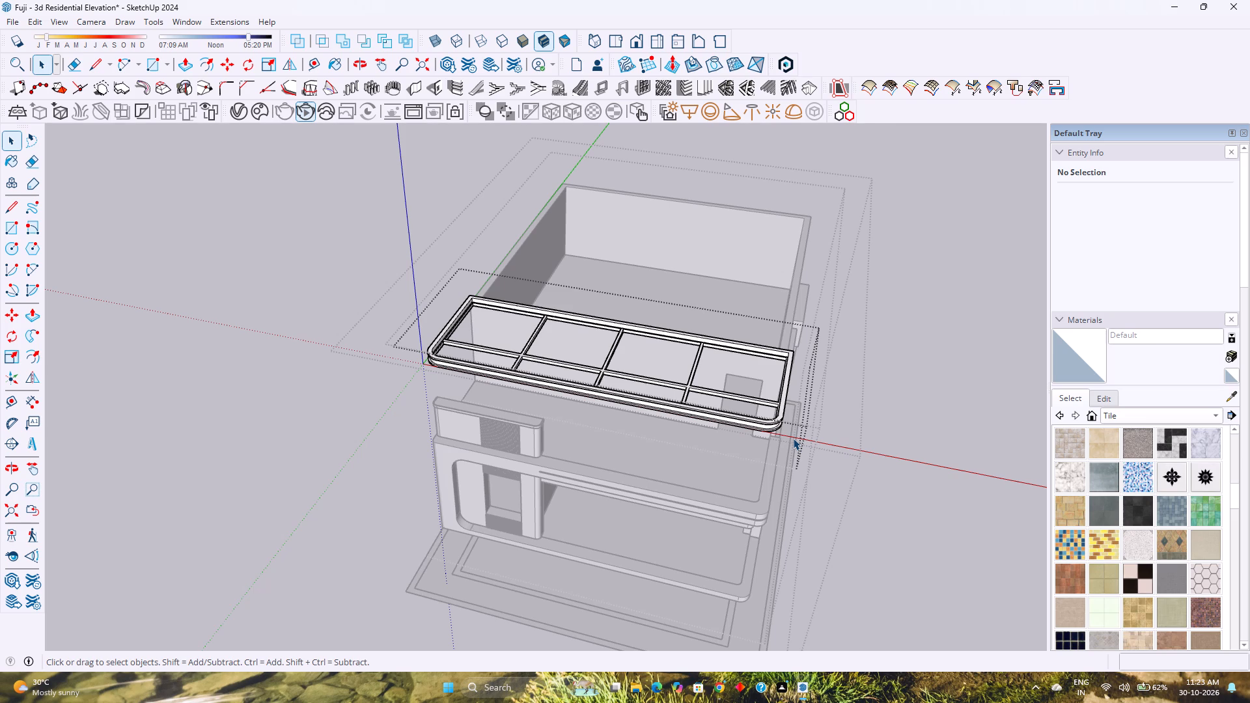
middle_click_drag(625, 347, 496, 359)
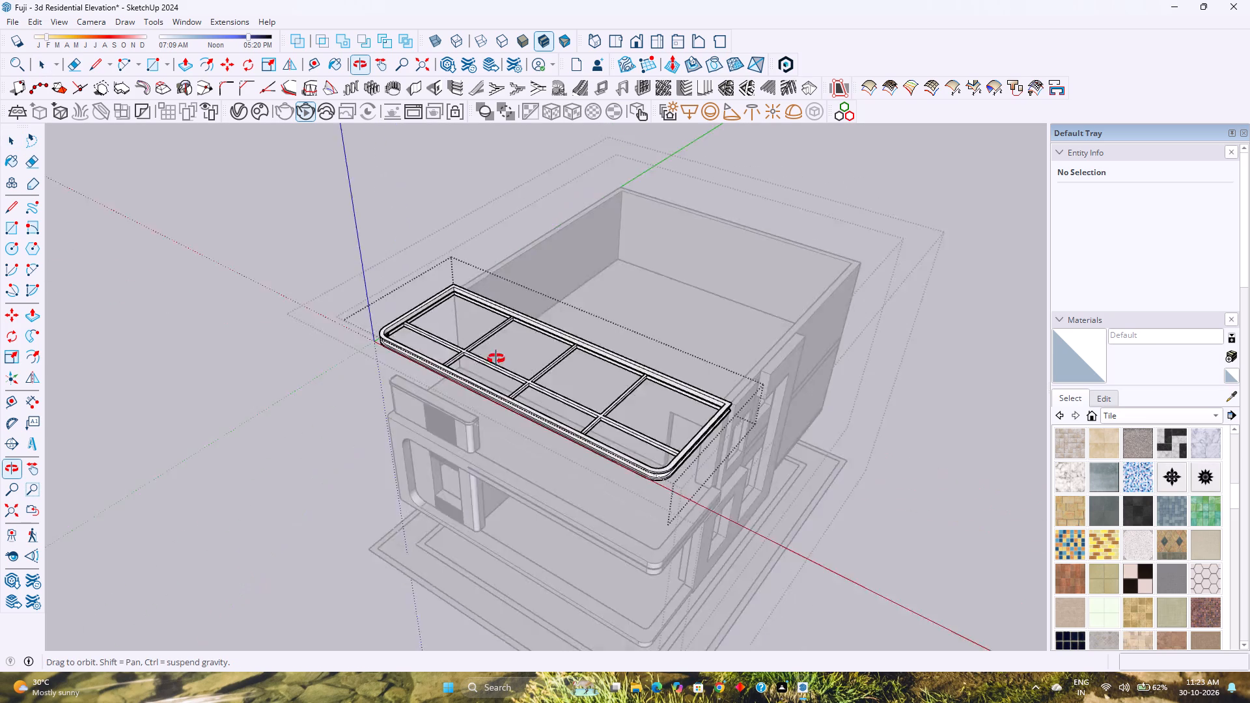
middle_click_drag(496, 359, 255, 361)
middle_click(255, 361)
middle_click_drag(402, 314, 566, 285)
middle_click(566, 285)
Close the roof group's editing and save the model.
left_click(910, 389)
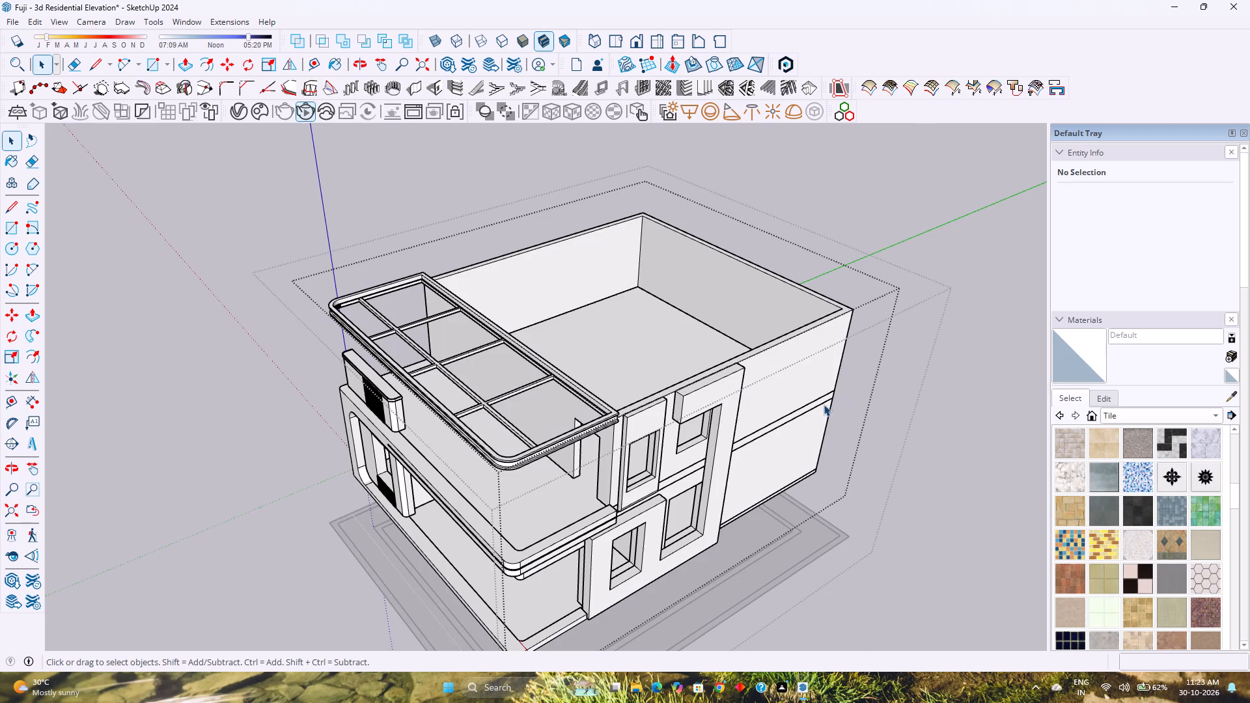
middle_click_drag(781, 406, 826, 354)
key("ctrl+s")
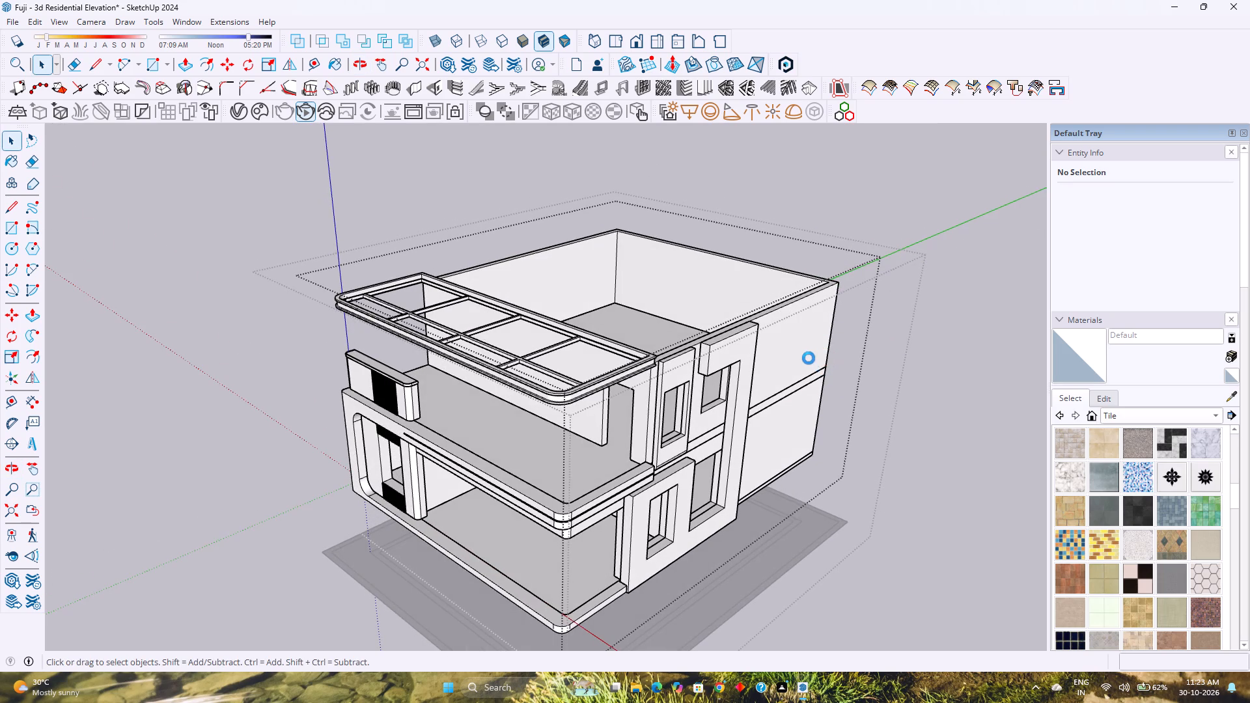
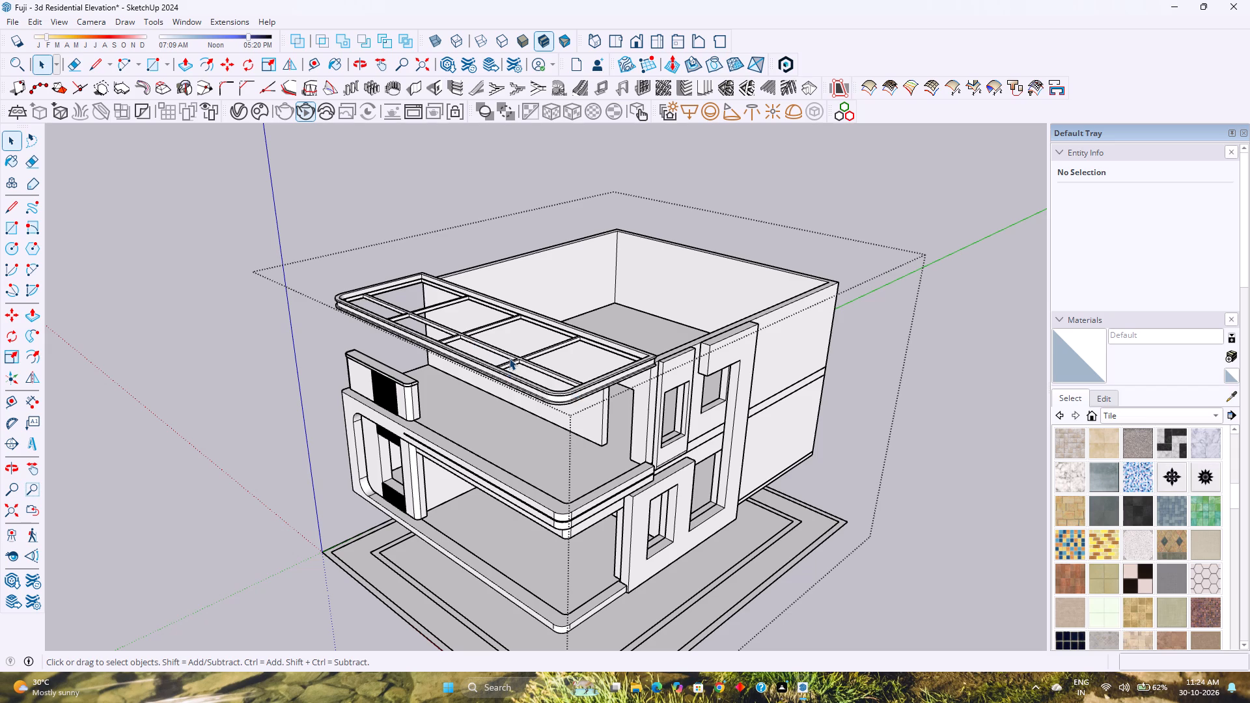
Open the front roof's nested grid group for editing, down to its strip geometry.
scroll(444, 308, "up", 2)
double_click(465, 297)
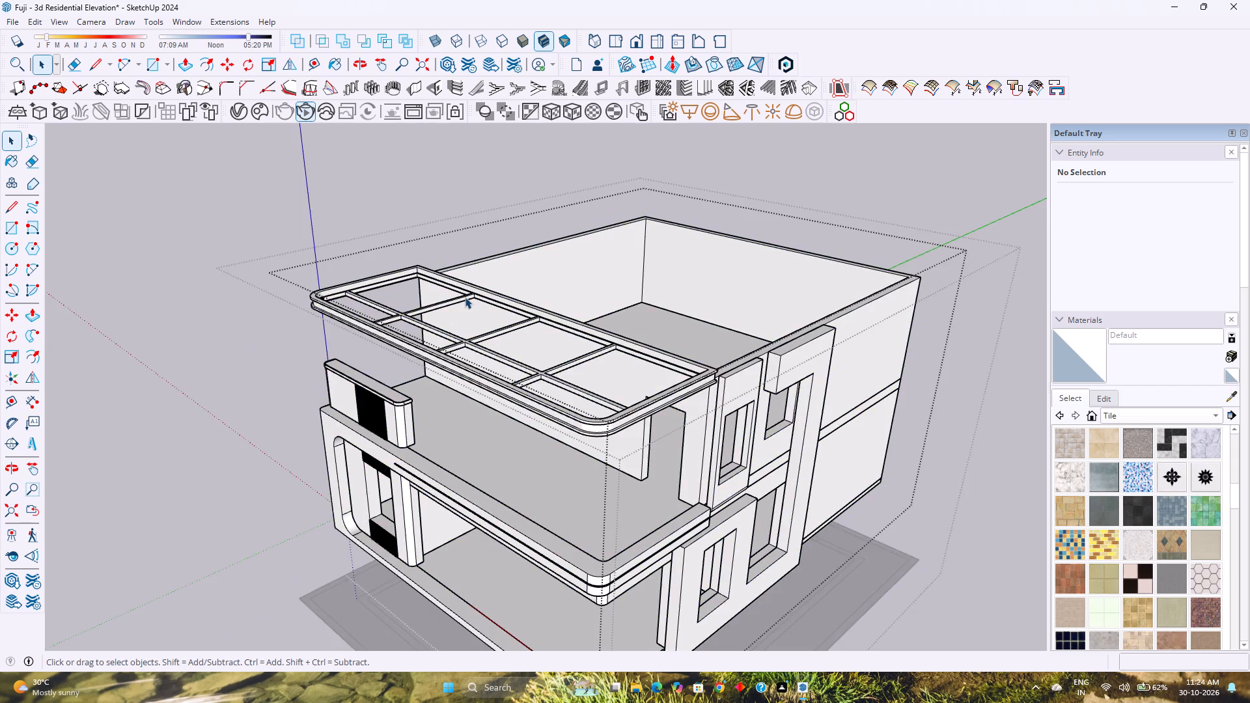
scroll(462, 297, "up", 4)
double_click(462, 297)
scroll(462, 297, "up", 4)
double_click(462, 297)
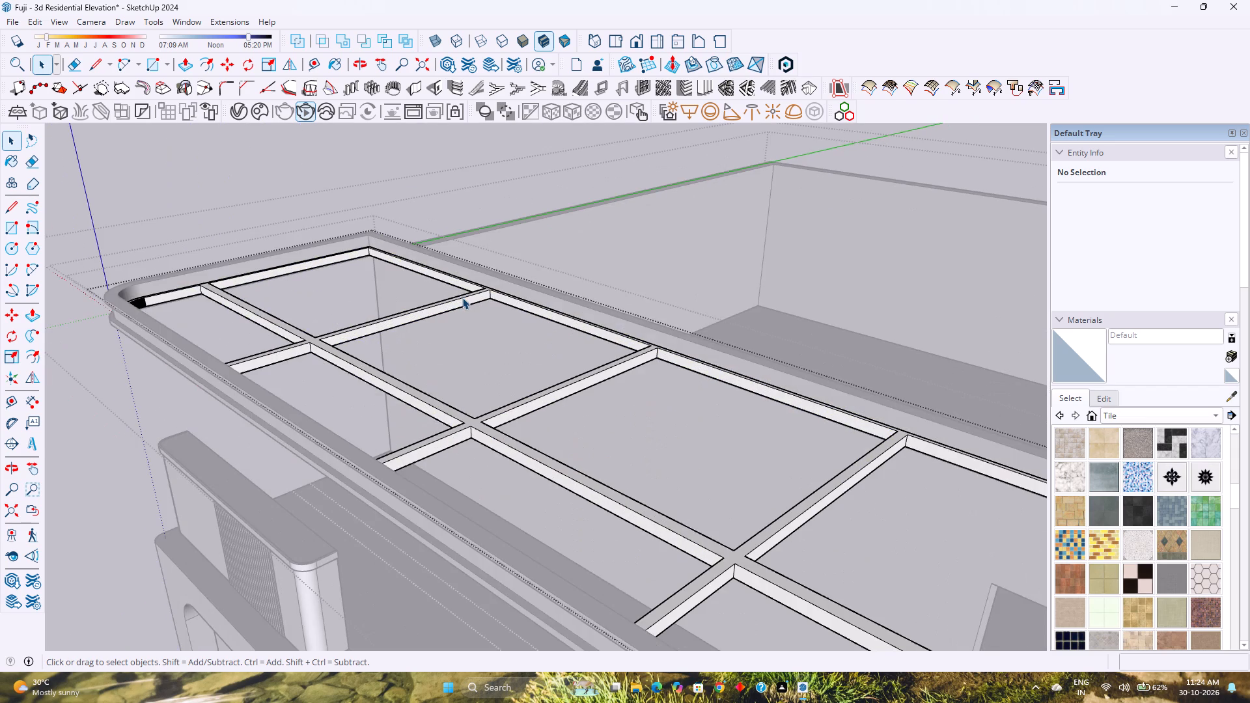
Place guides 2 inches in from both ends of the end strip's inner side face in the corner bay.
scroll(441, 297, "up", 5)
middle_click_drag(432, 296, 552, 402, "shift")
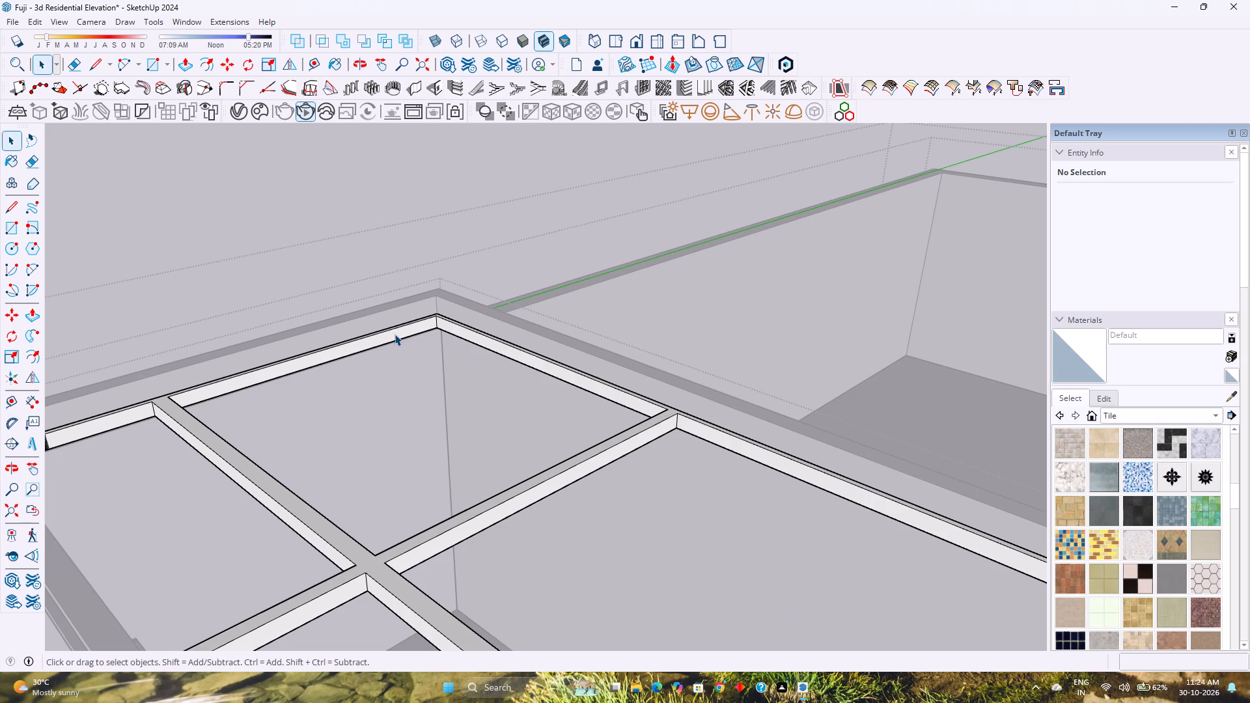
left_click(395, 334)
scroll(395, 335, "up", 3)
middle_click_drag(395, 335, 512, 322, "shift")
middle_click_drag(510, 327, 385, 333)
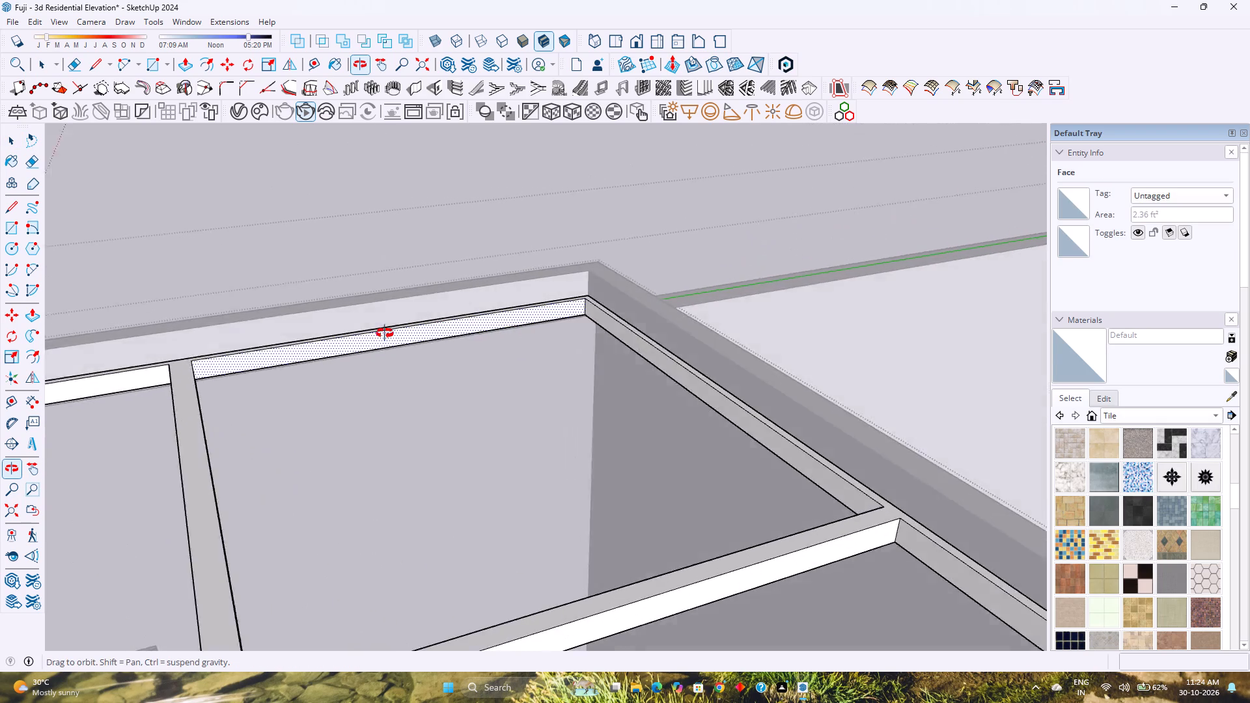
middle_click_drag(385, 333, 352, 328)
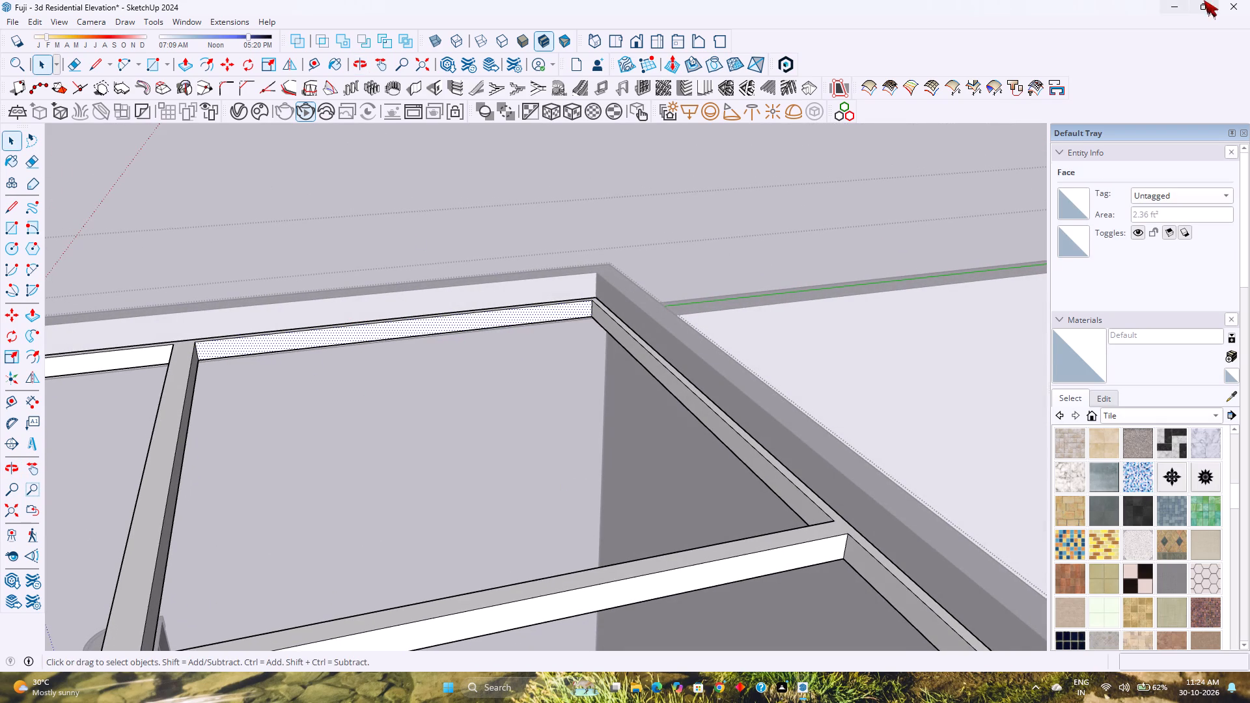
left_click(312, 69)
scroll(208, 360, "up", 12)
left_click(188, 344)
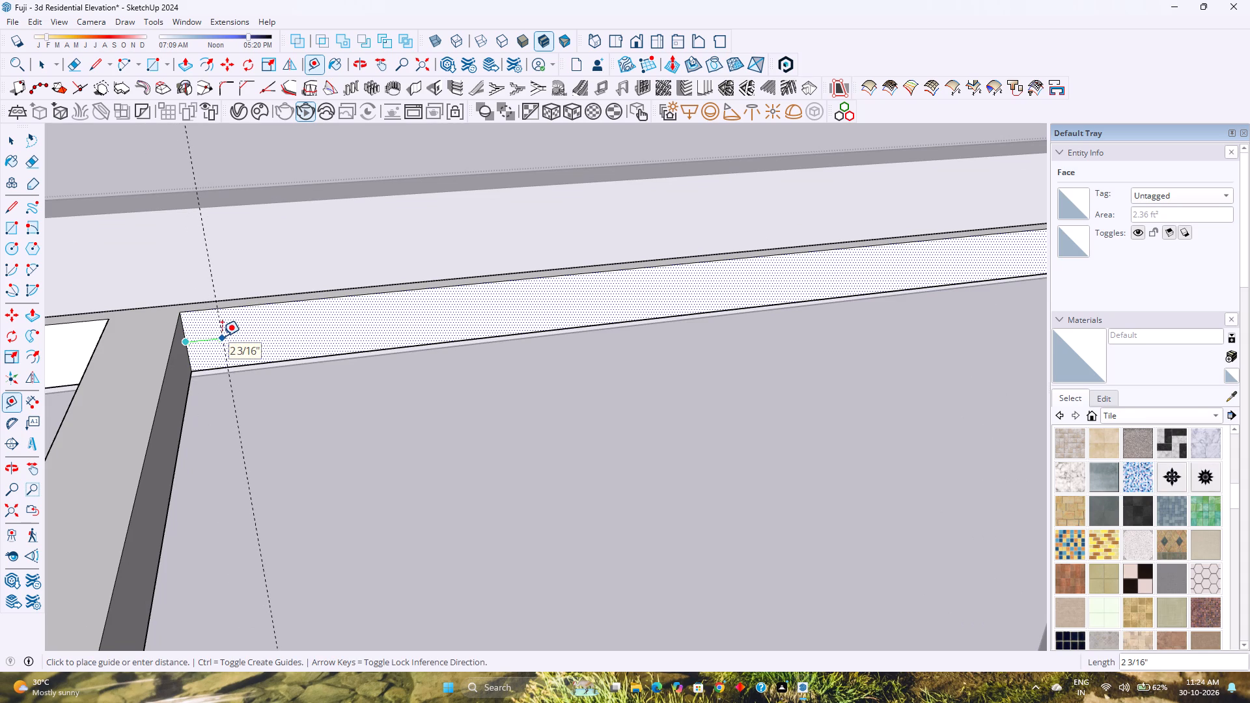
key("2")
key("Return")
scroll(195, 322, "down", 4)
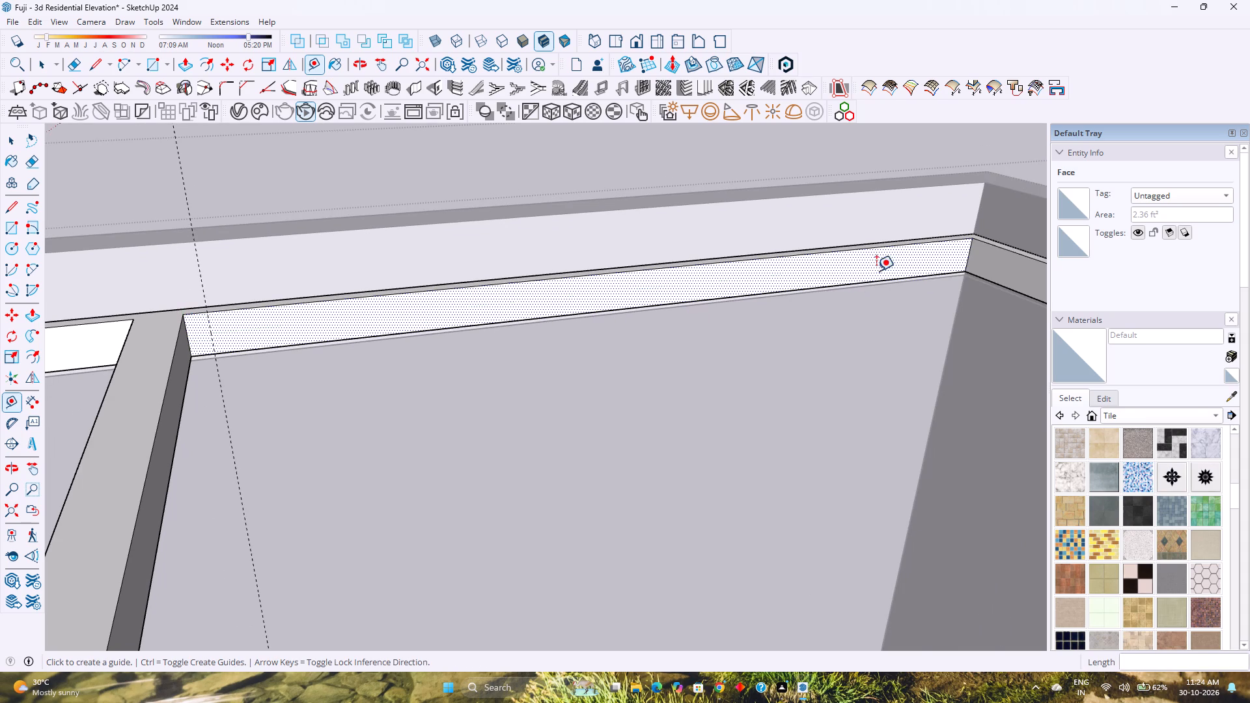
left_click(968, 255)
key("2")
key("Return")
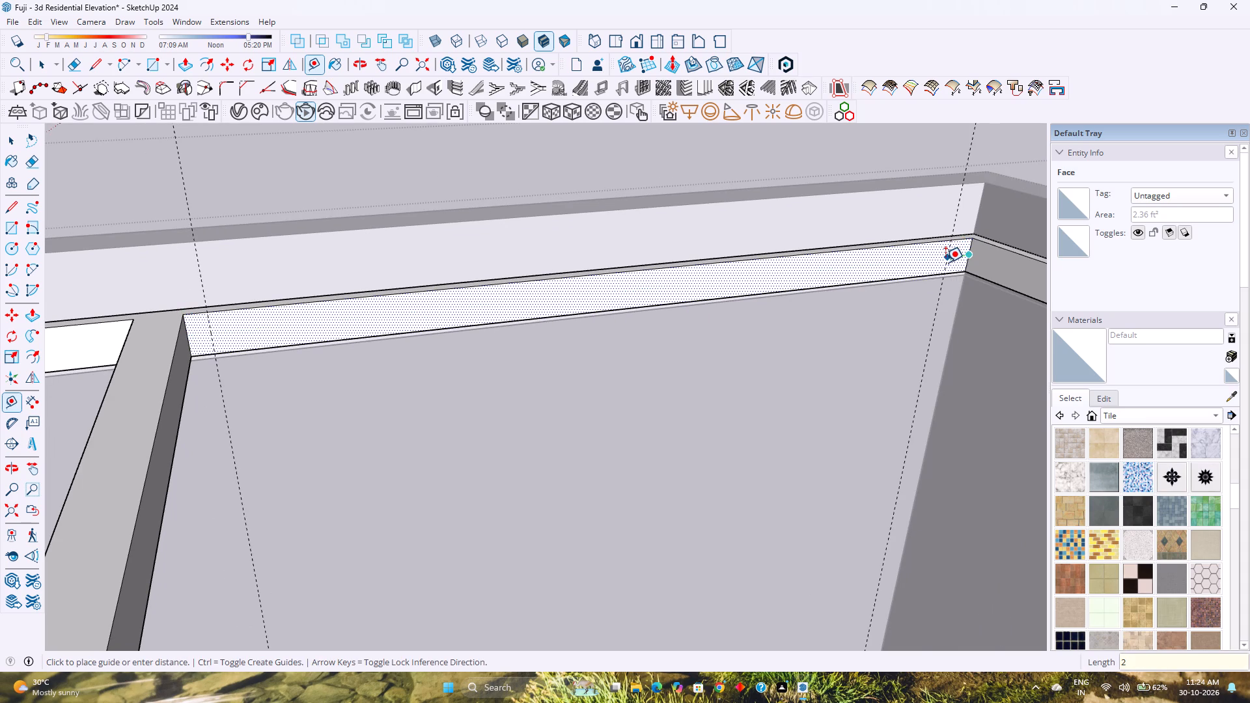
Place another guide 3 inches inward from the guide near the lengthwise strip.
left_click(210, 327)
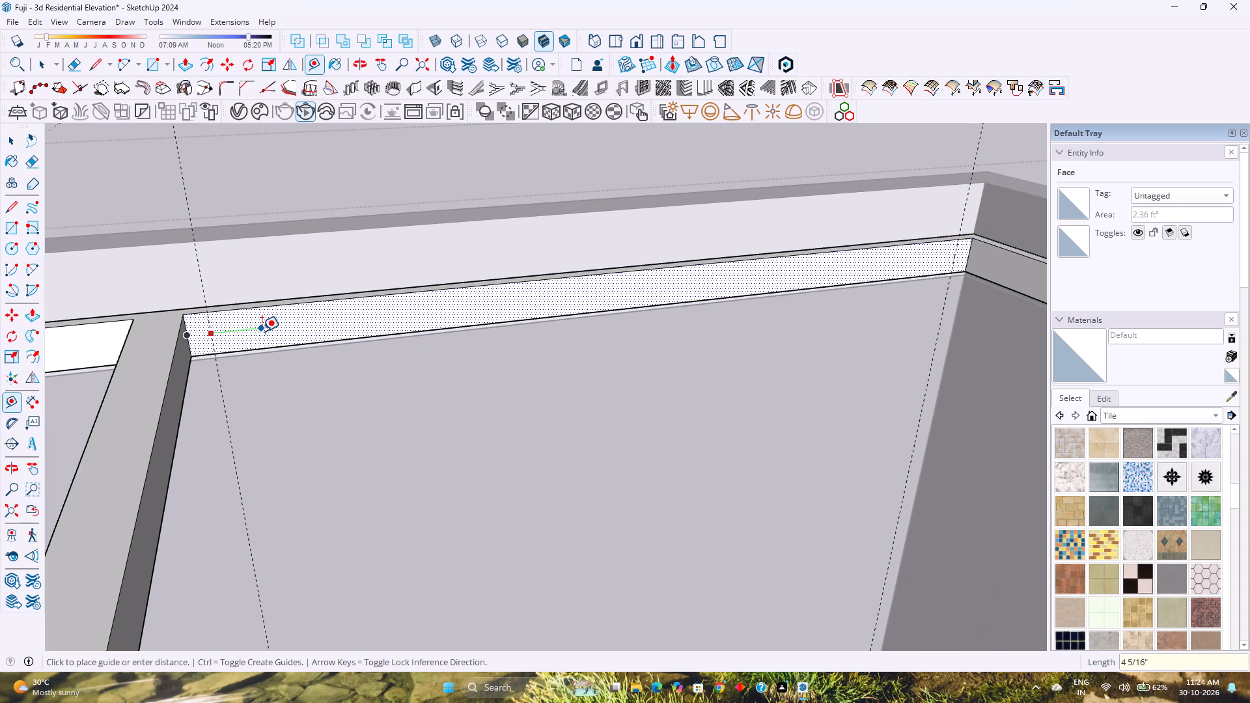
key("Escape")
left_click(204, 299)
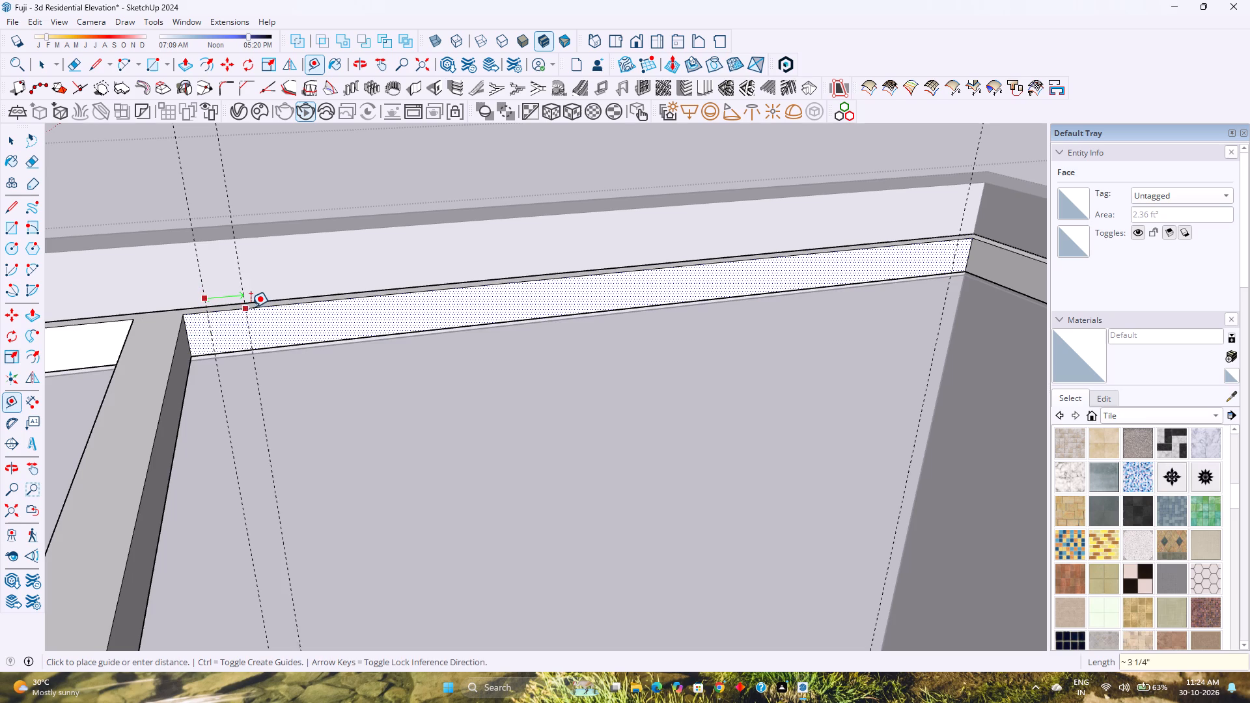
key("3")
key("Return")
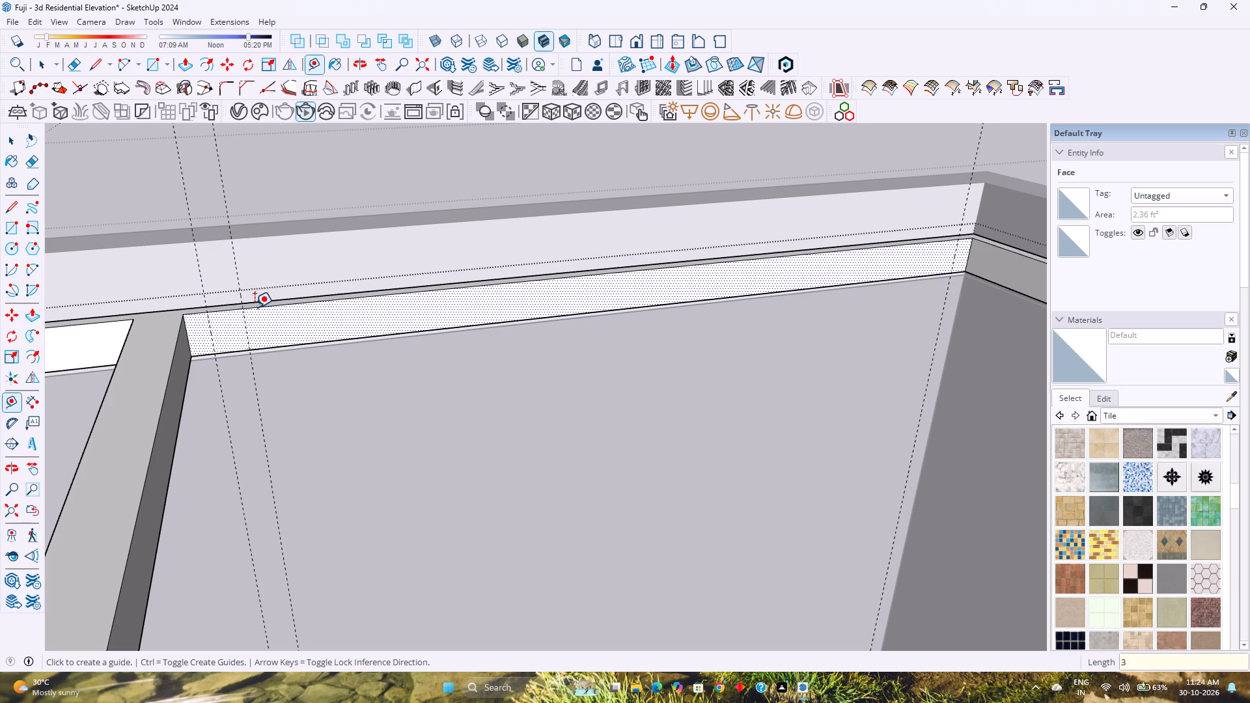
Place horizontal guides on the strip face, 1 inch below its upper edge and 1 inch above its lower edge.
scroll(219, 342, "up", 3)
middle_click_drag(219, 342, 201, 302)
left_click(240, 290)
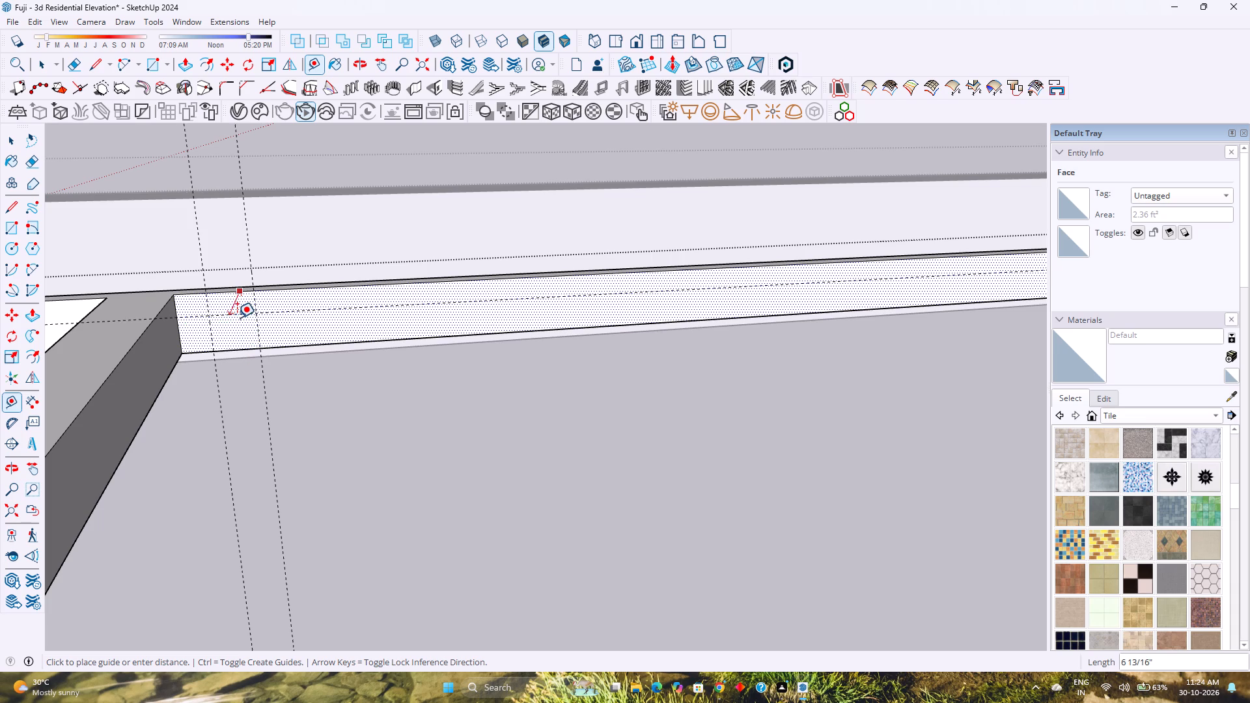
key("1")
key("Return")
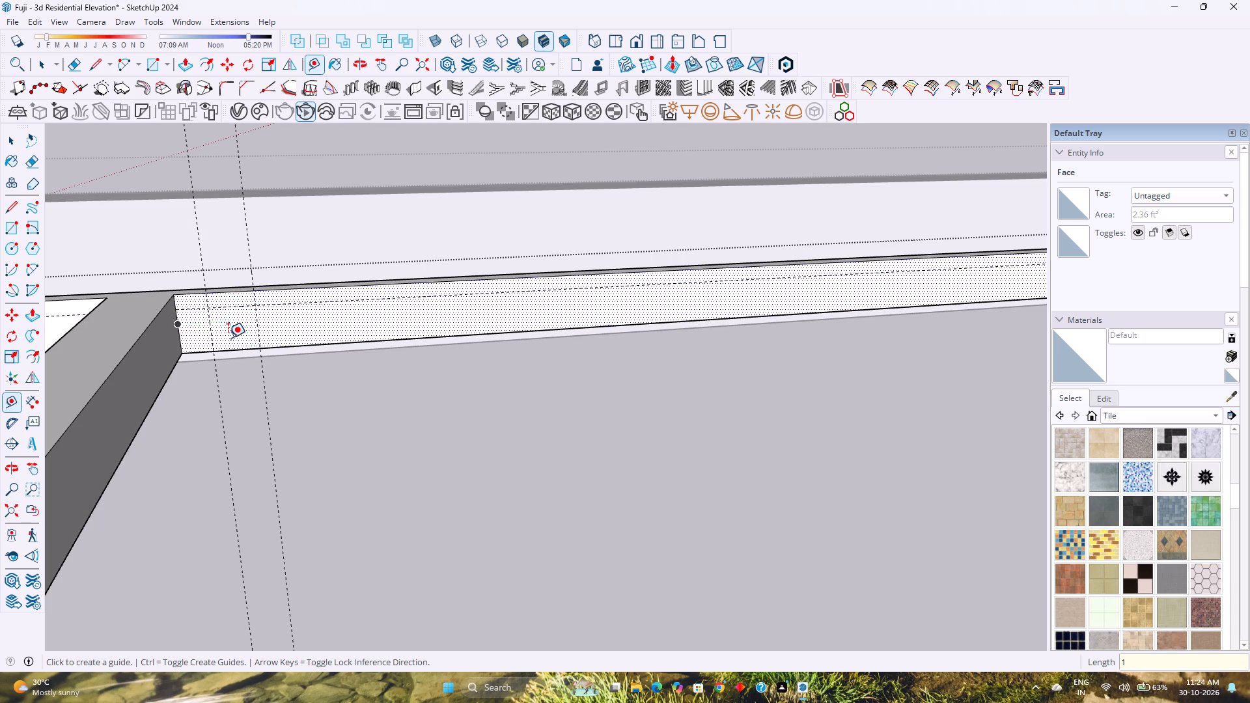
scroll(229, 350, "up", 3)
left_click(229, 350)
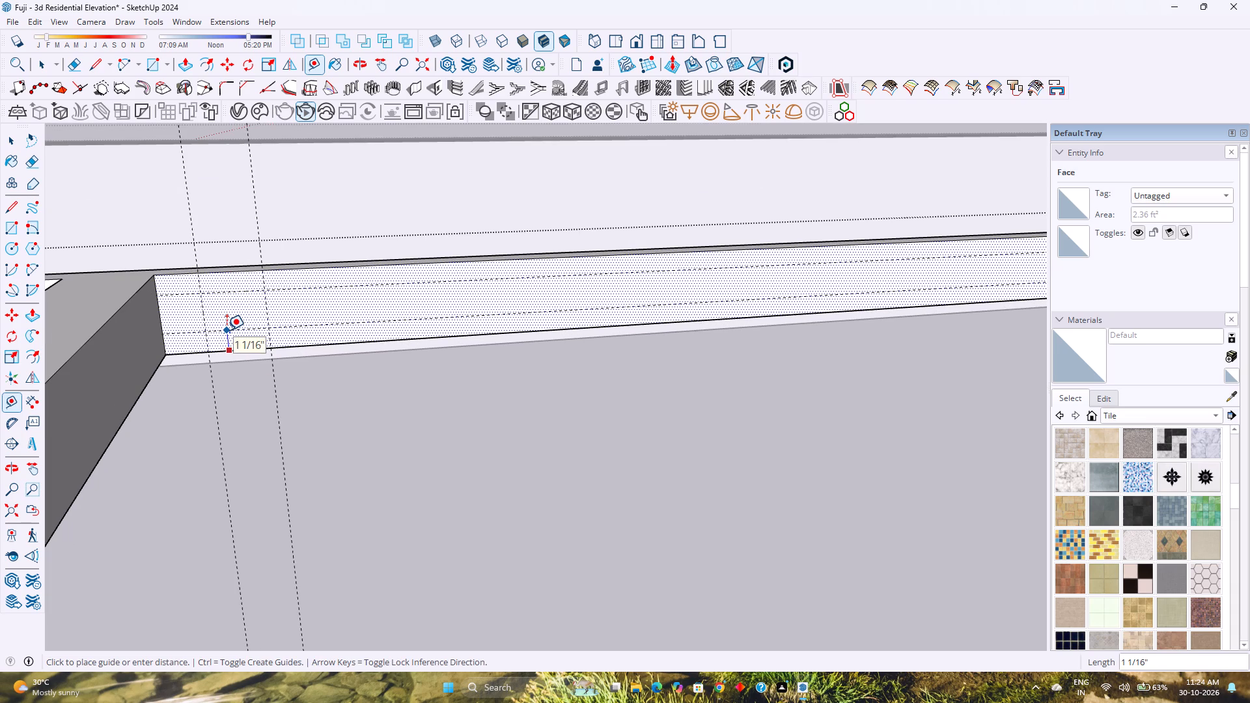
key("1")
key("Return")
Draw a rectangle on the strip face between the paired vertical guides and the two horizontal guides.
scroll(225, 327, "down", 4)
key("r")
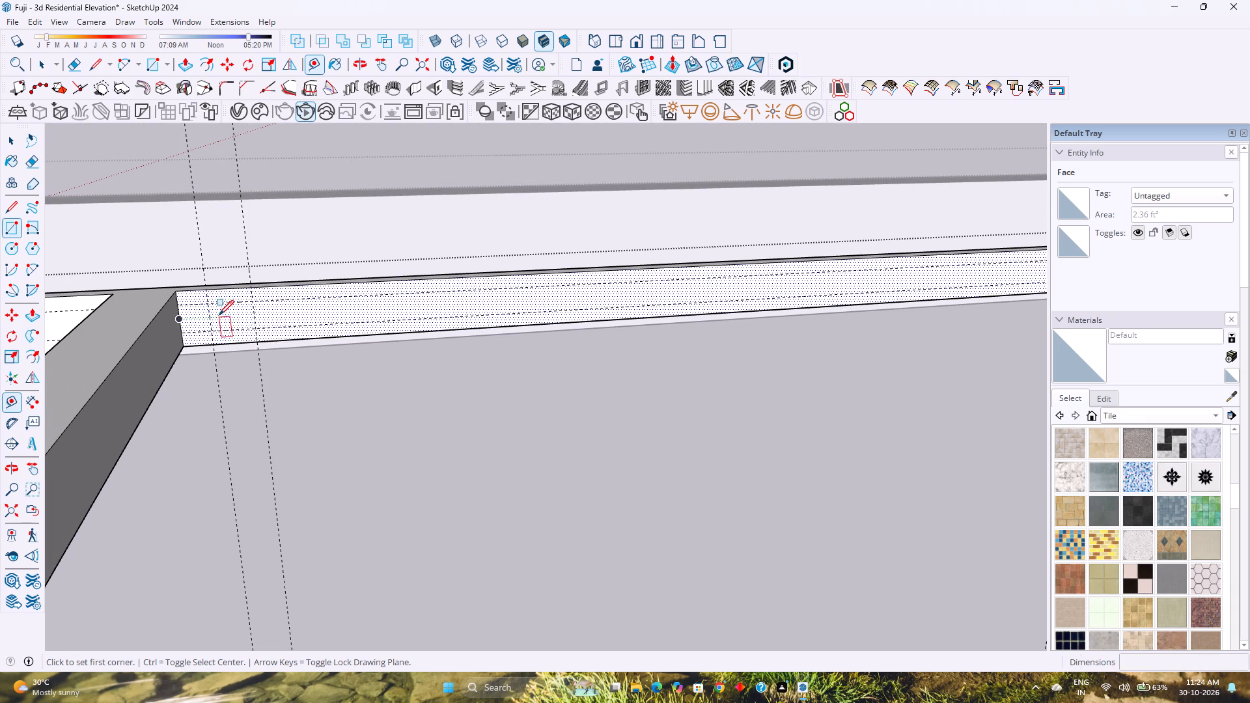
left_click(210, 305)
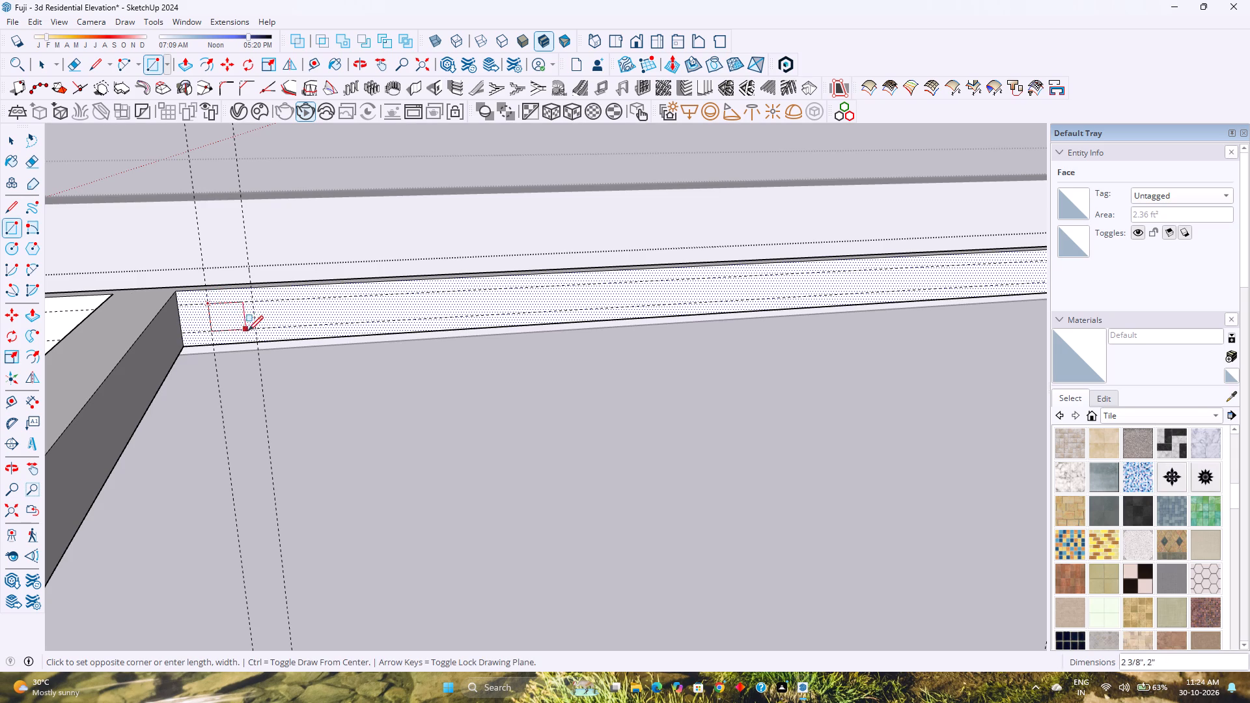
left_click(257, 330)
Copy the small rectangle with its edges 2 feet straight up from the strip face.
key("space")
double_click(233, 315)
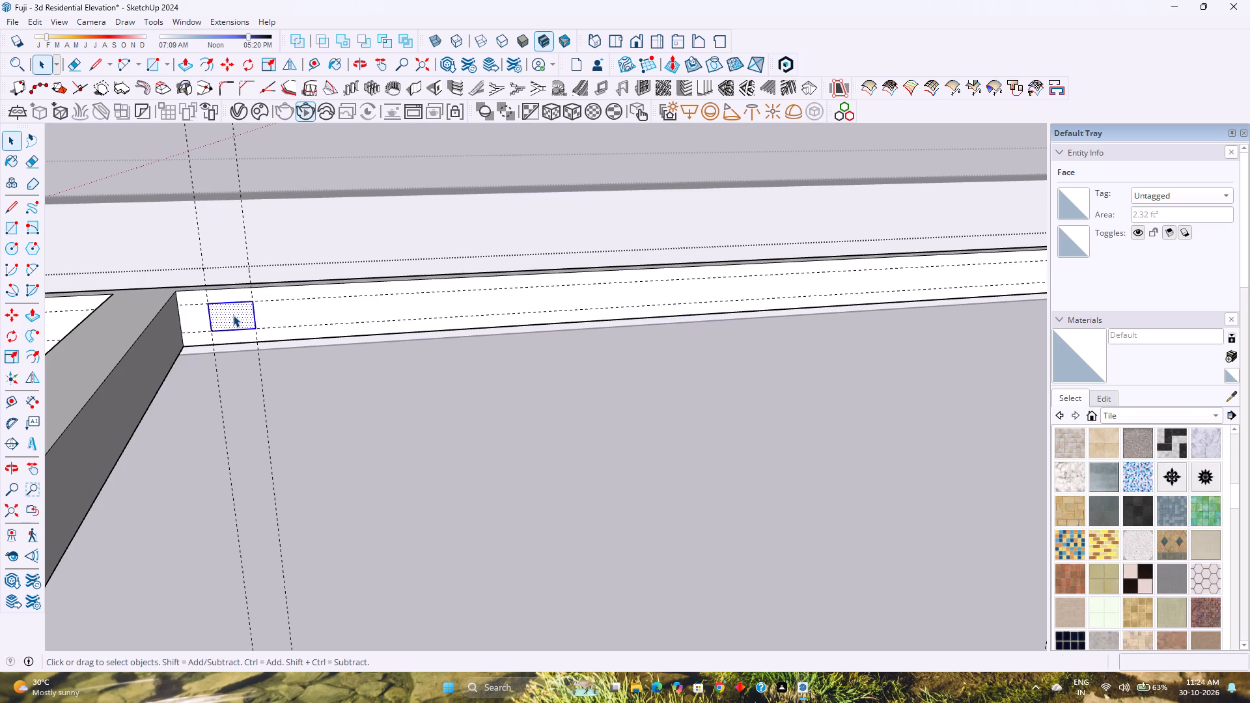
scroll(233, 315, "down", 10)
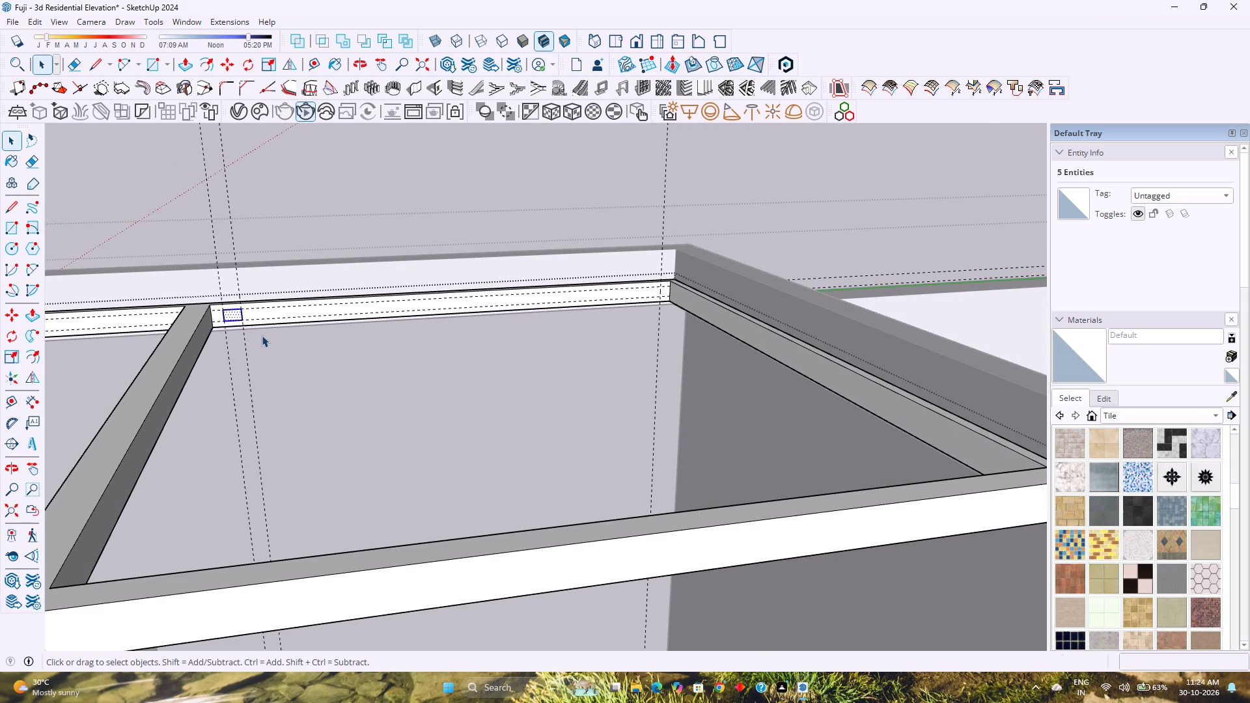
key("m")
scroll(226, 320, "up", 6)
left_click(249, 322)
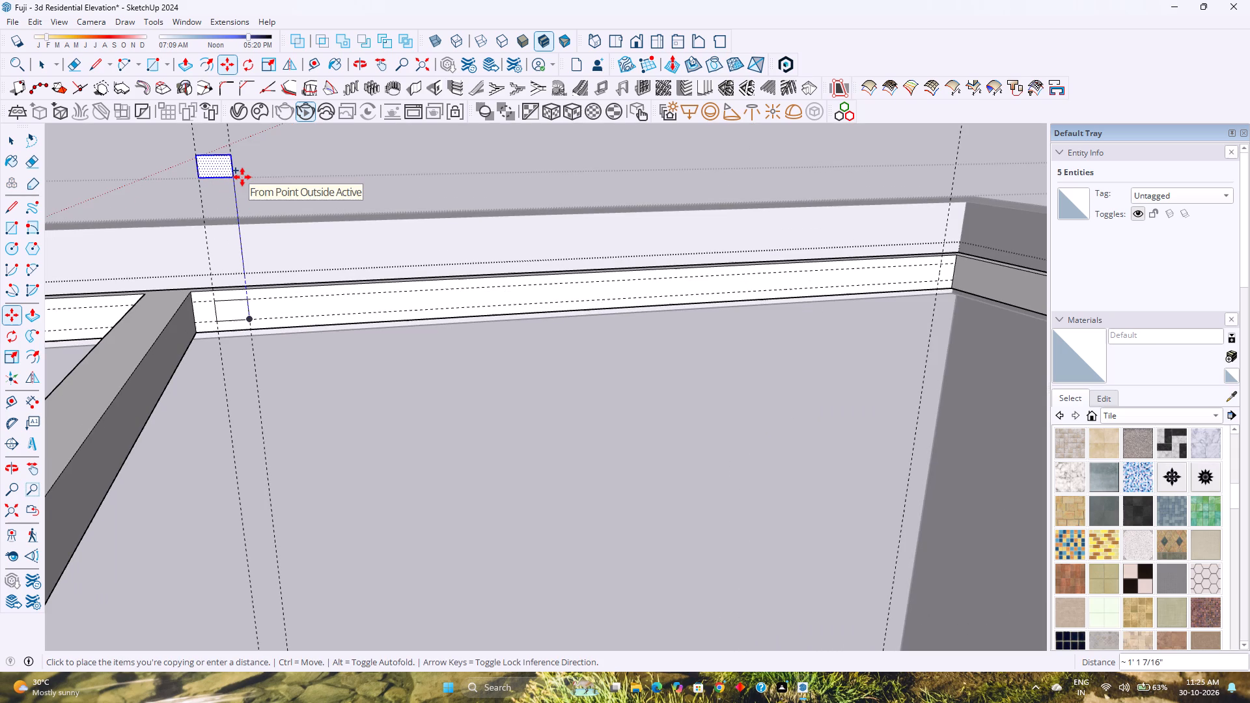
type("2'")
key("Return")
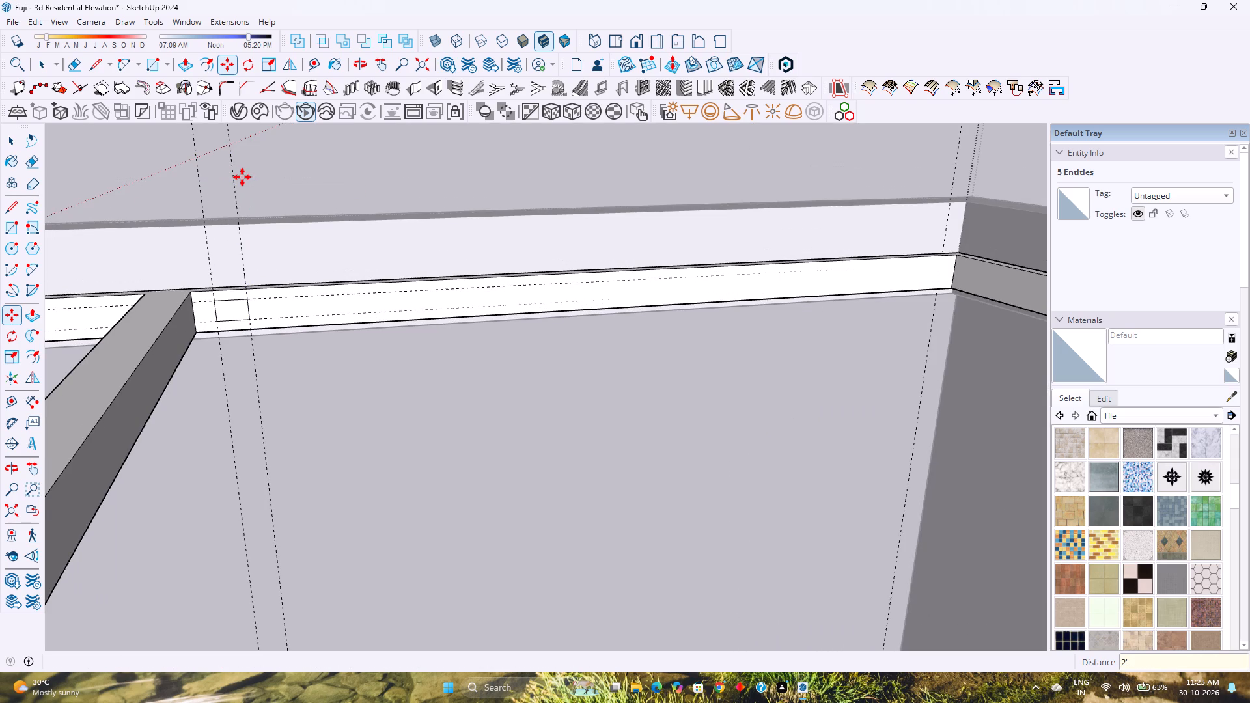
Delete the four edges of the original rectangle on the strip face, keeping the raised copy.
key("space")
scroll(209, 317, "up", 3)
left_click(234, 295)
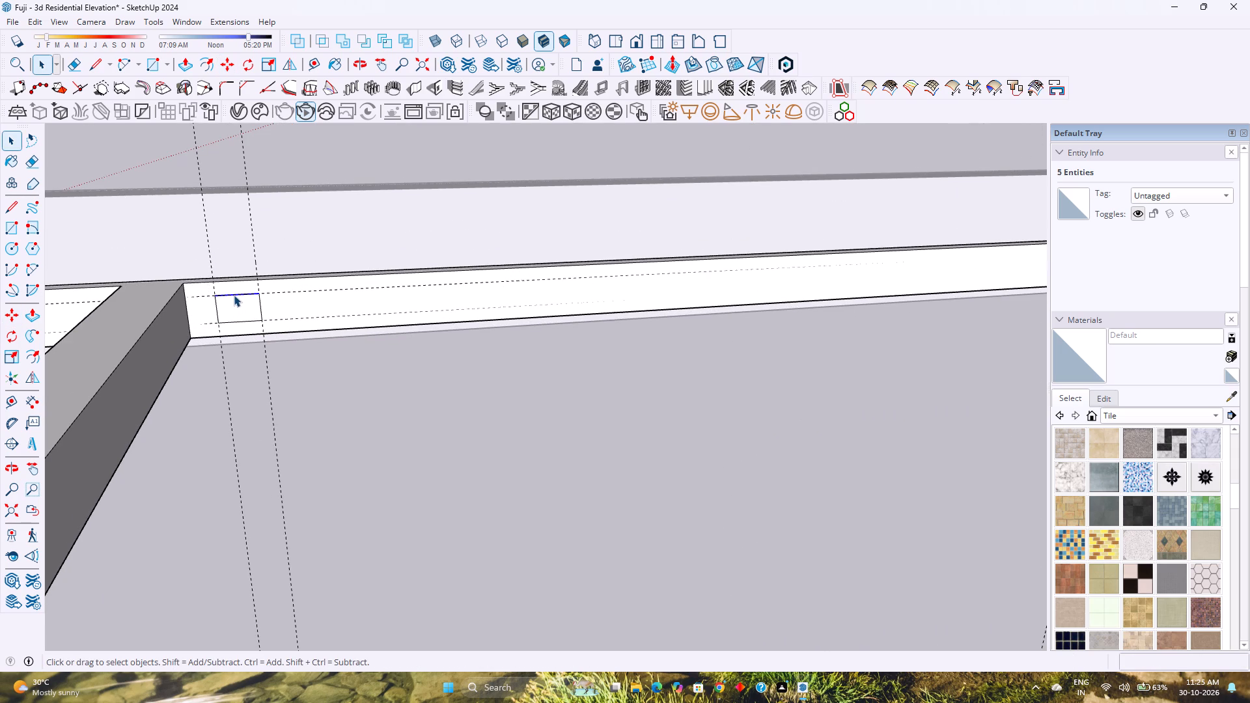
key("Delete")
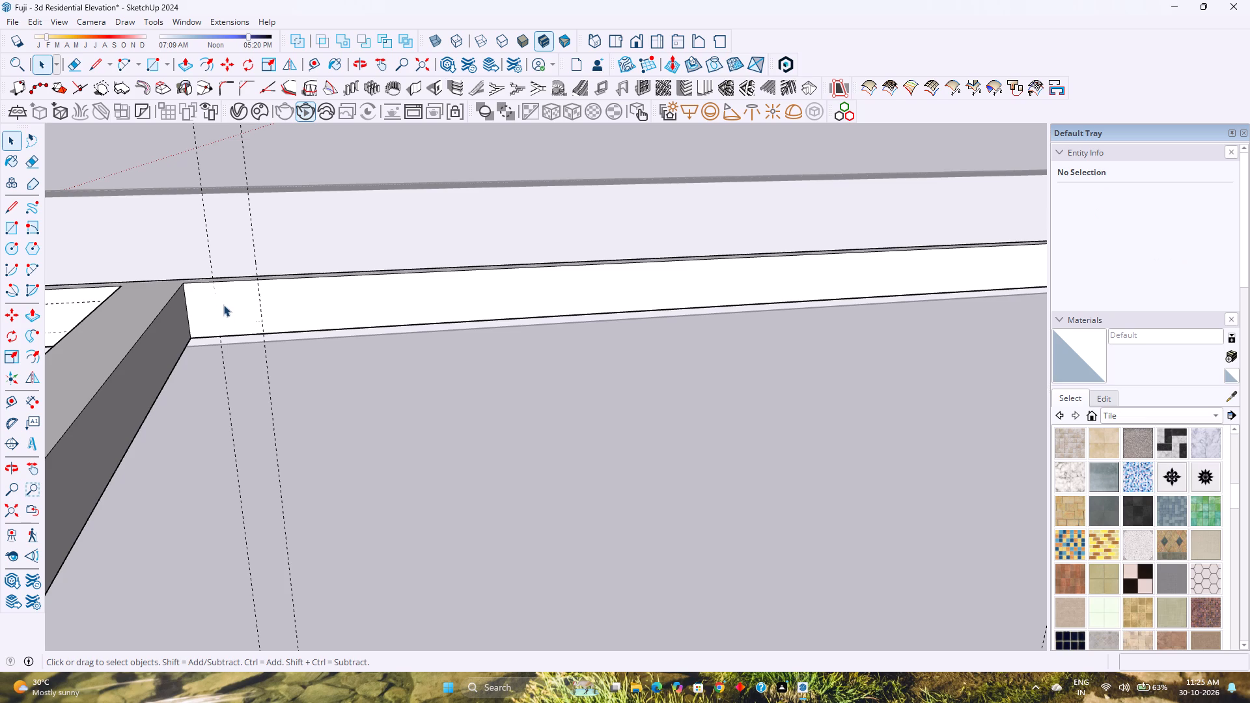
scroll(223, 305, "down", 3)
middle_click_drag(236, 309, 199, 287)
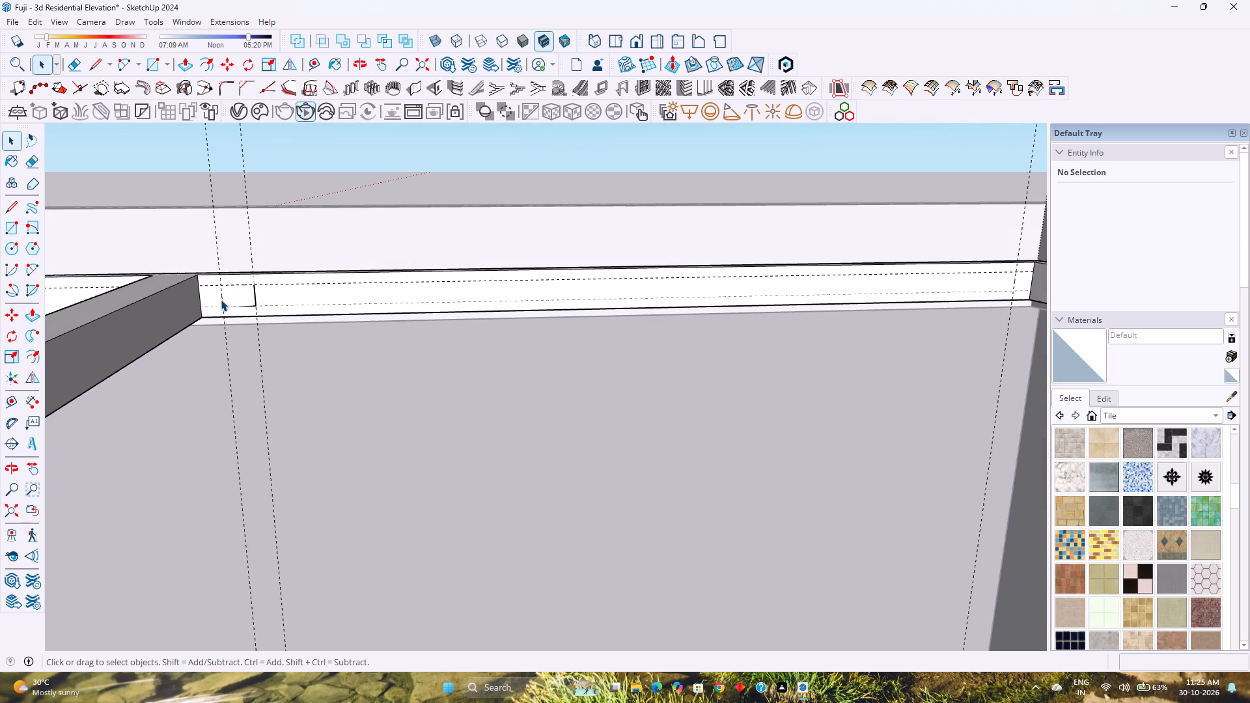
left_click(221, 299)
key("Delete")
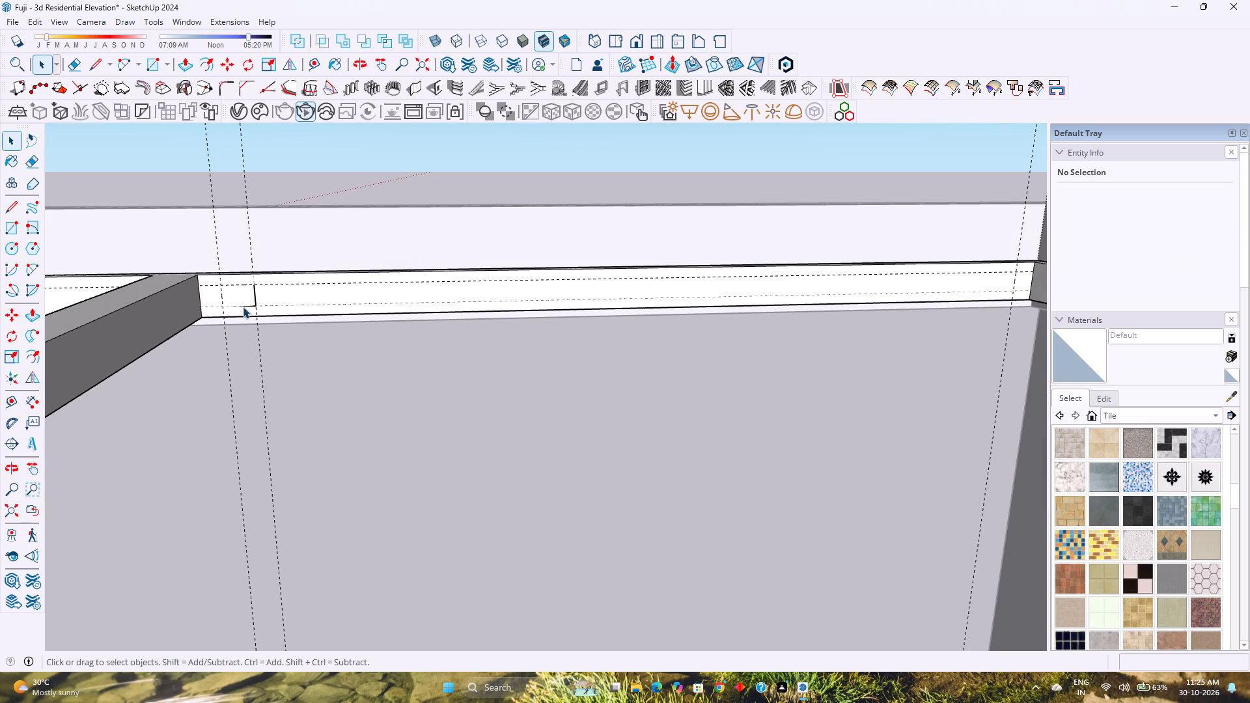
left_click(243, 307)
key("Delete")
left_click(255, 297)
key("Delete")
Make the raised rectangle a component with the definition name 1.
scroll(255, 299, "down", 2)
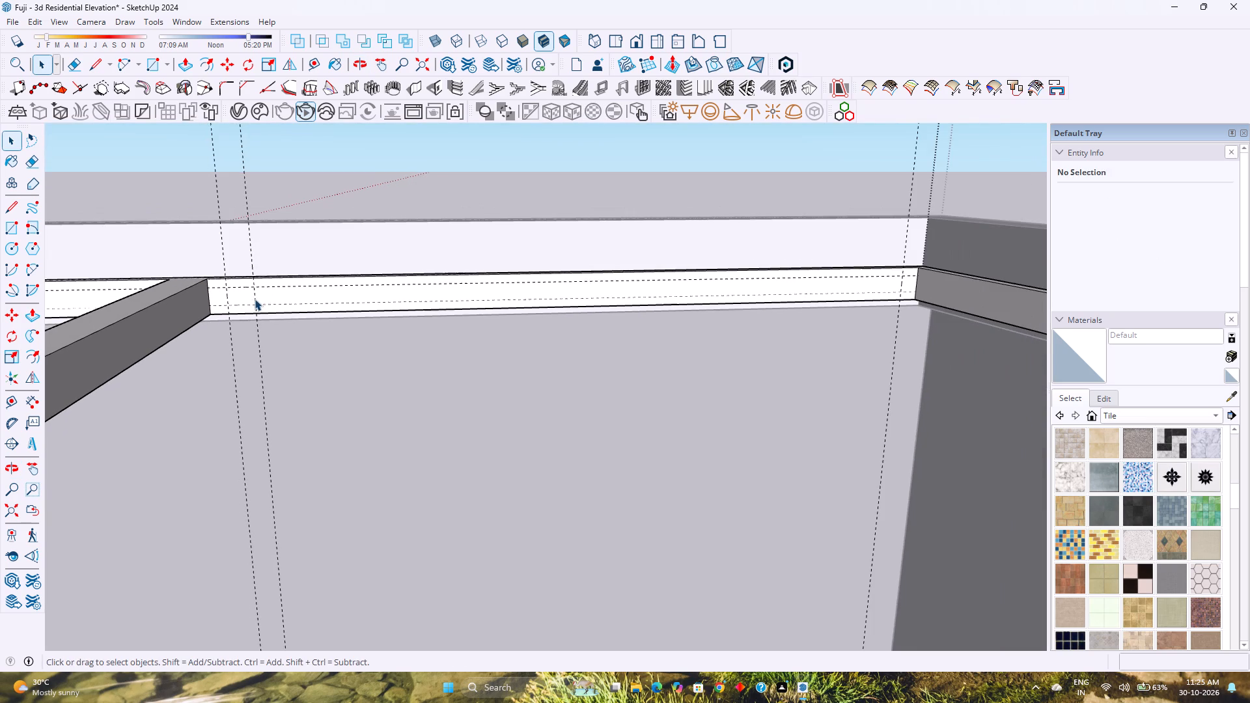
middle_click_drag(277, 324, 299, 421, "shift")
double_click(244, 172)
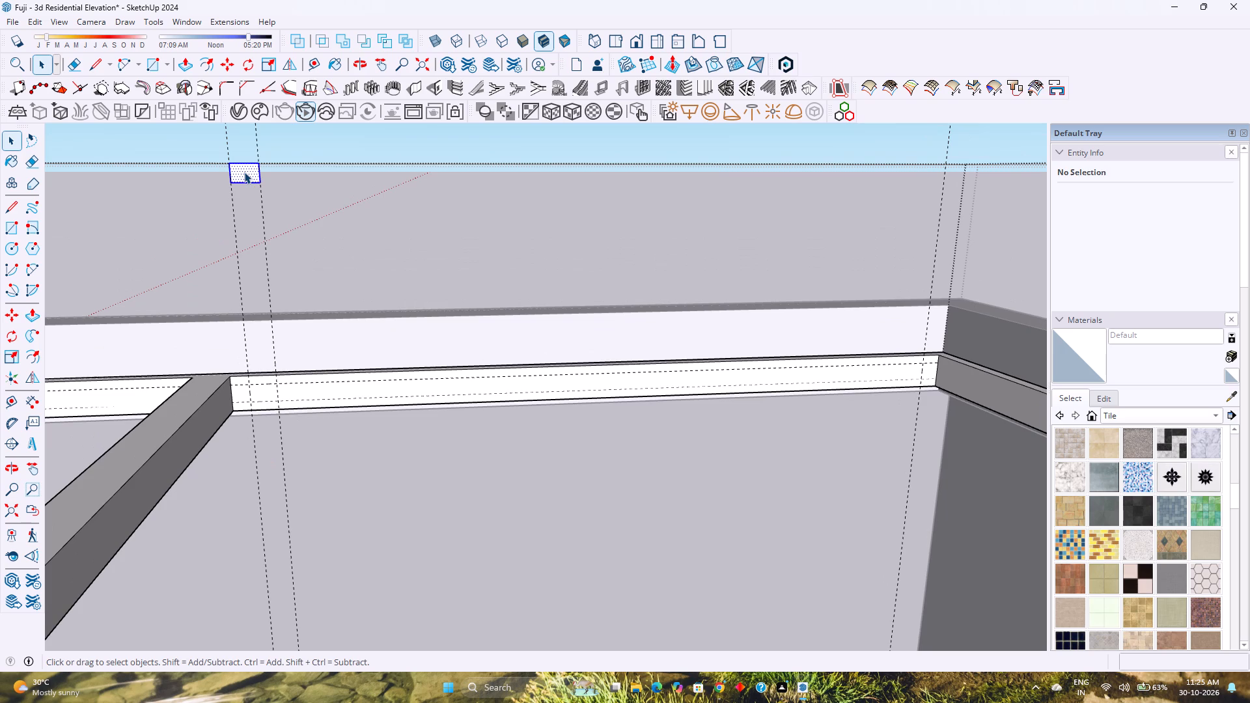
right_click(244, 172)
left_click(331, 277)
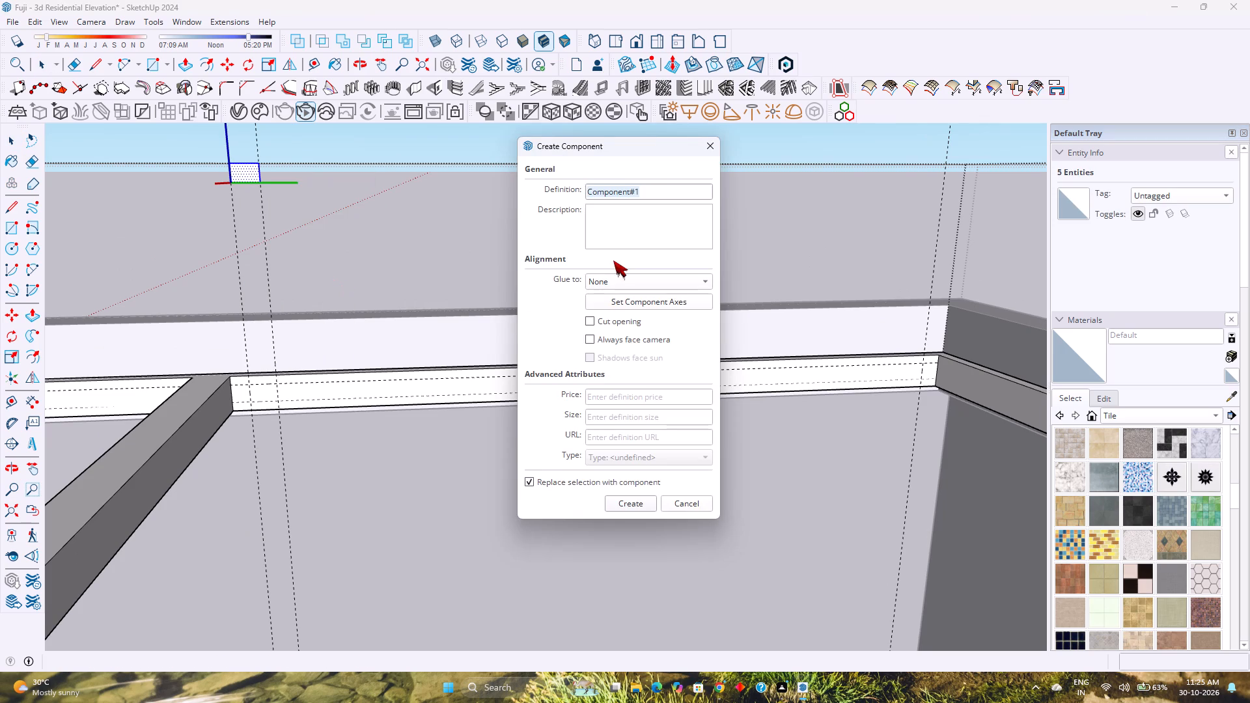
key("1")
key("Return")
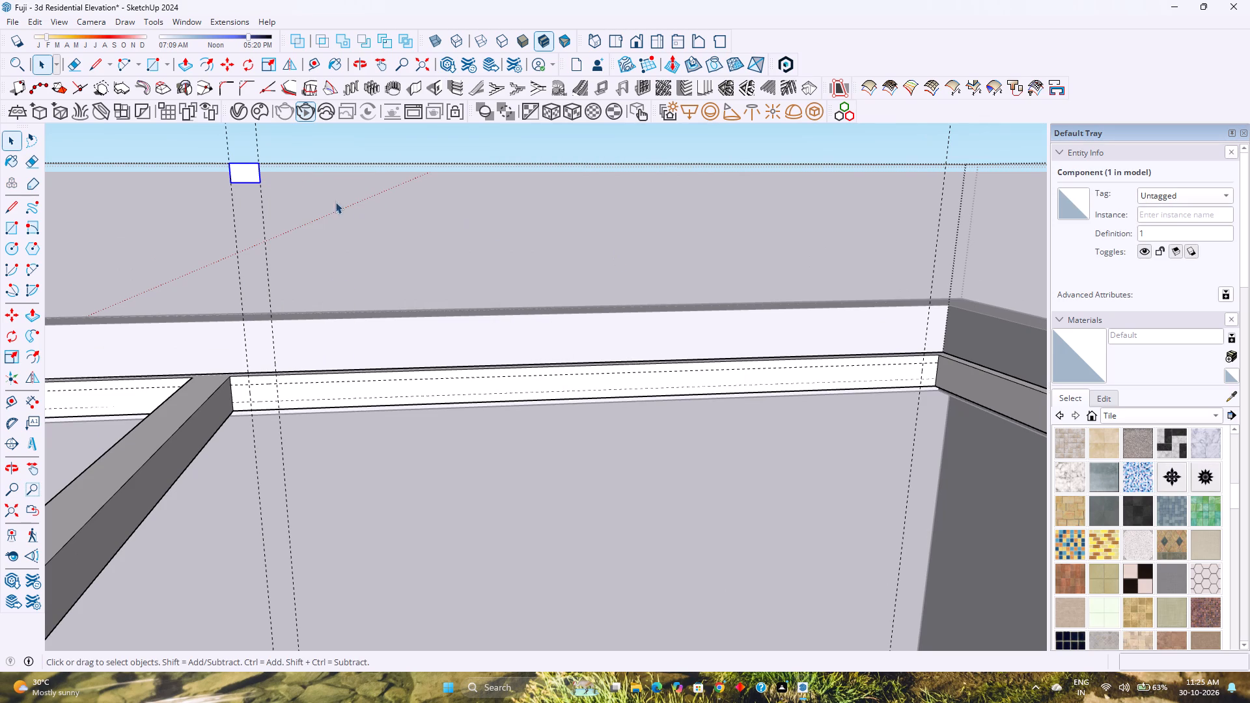
Move the rectangle component 2 feet down into its guide frame on the strip face.
key("m")
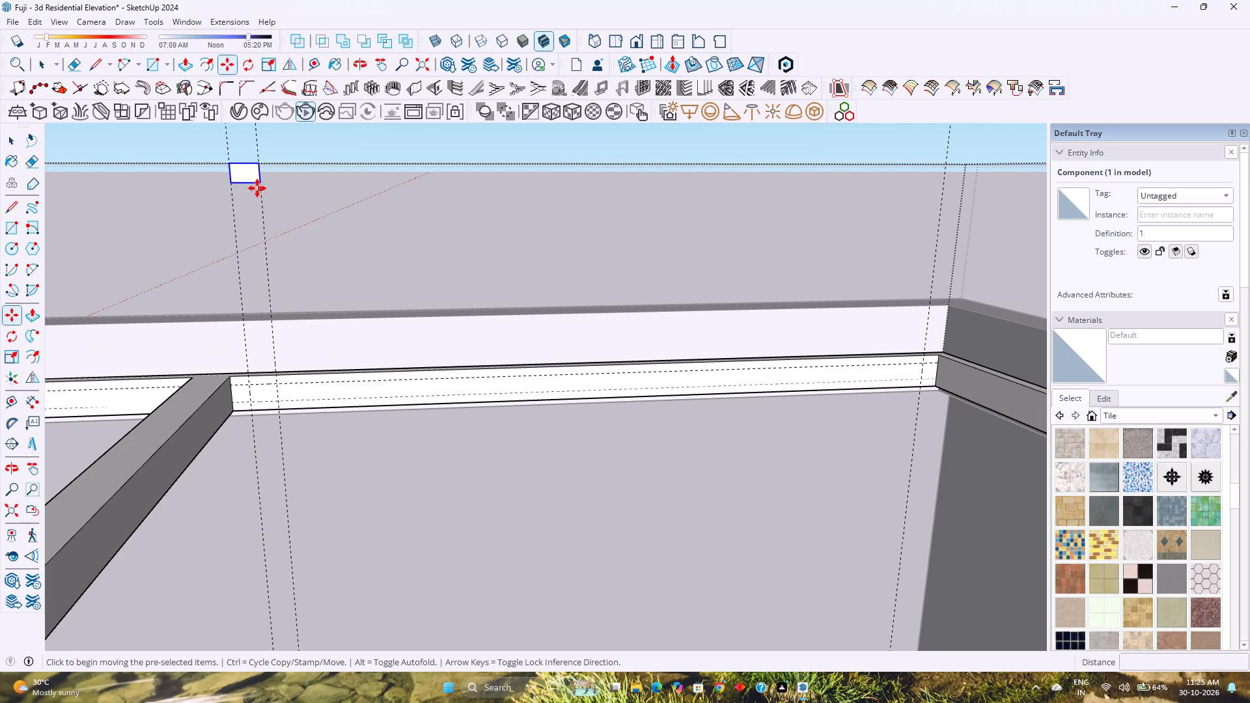
left_click(260, 184)
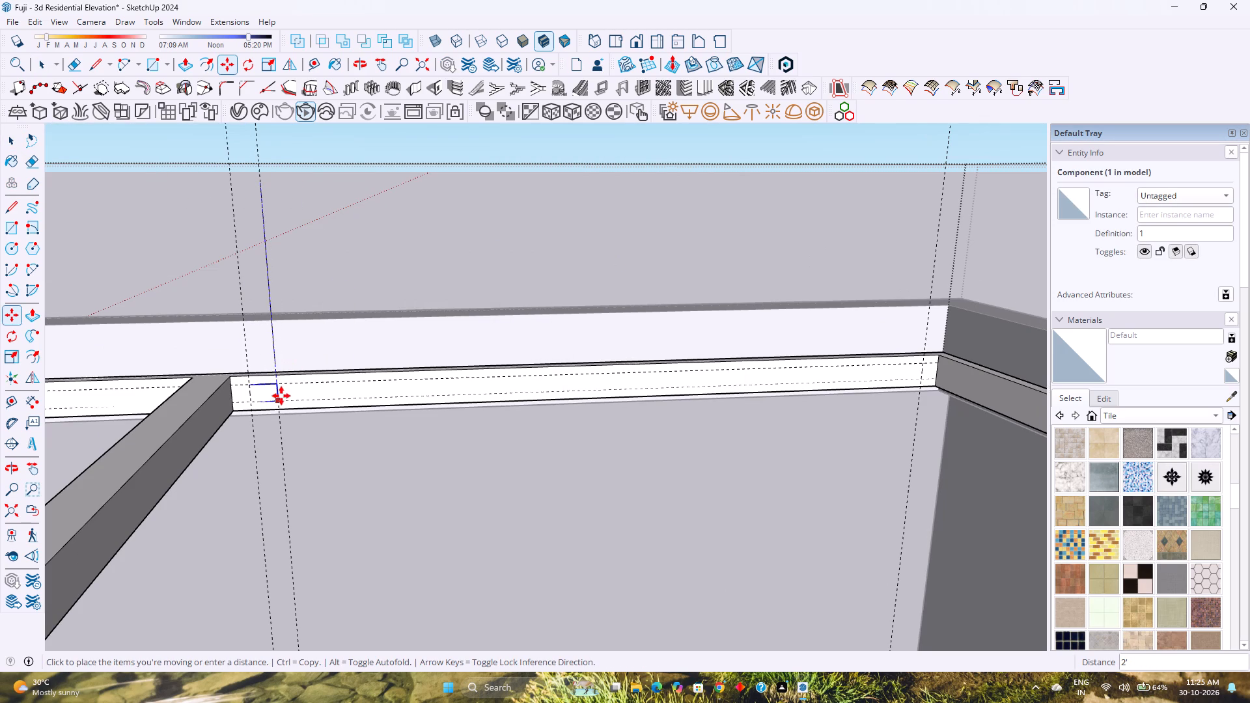
left_click(280, 396)
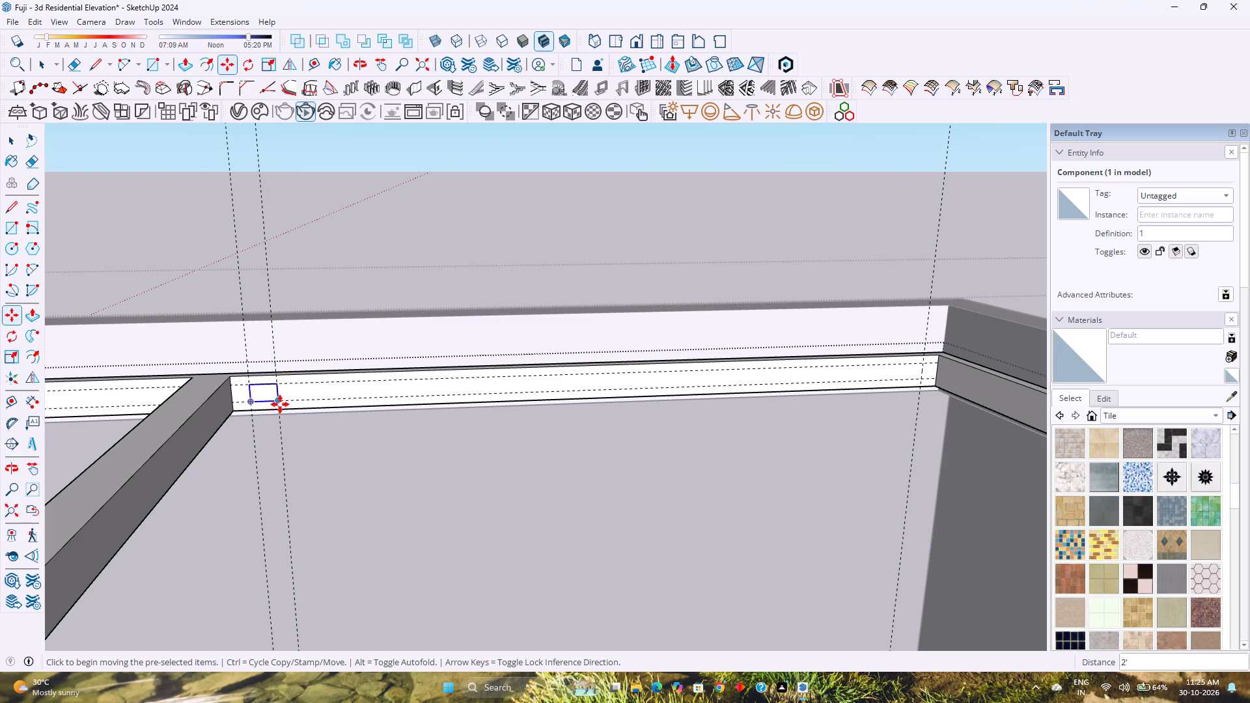
Copy the component 6' 6" along the strip to the far guide, dividing the distance by 10 and then by 20.
left_click(280, 404)
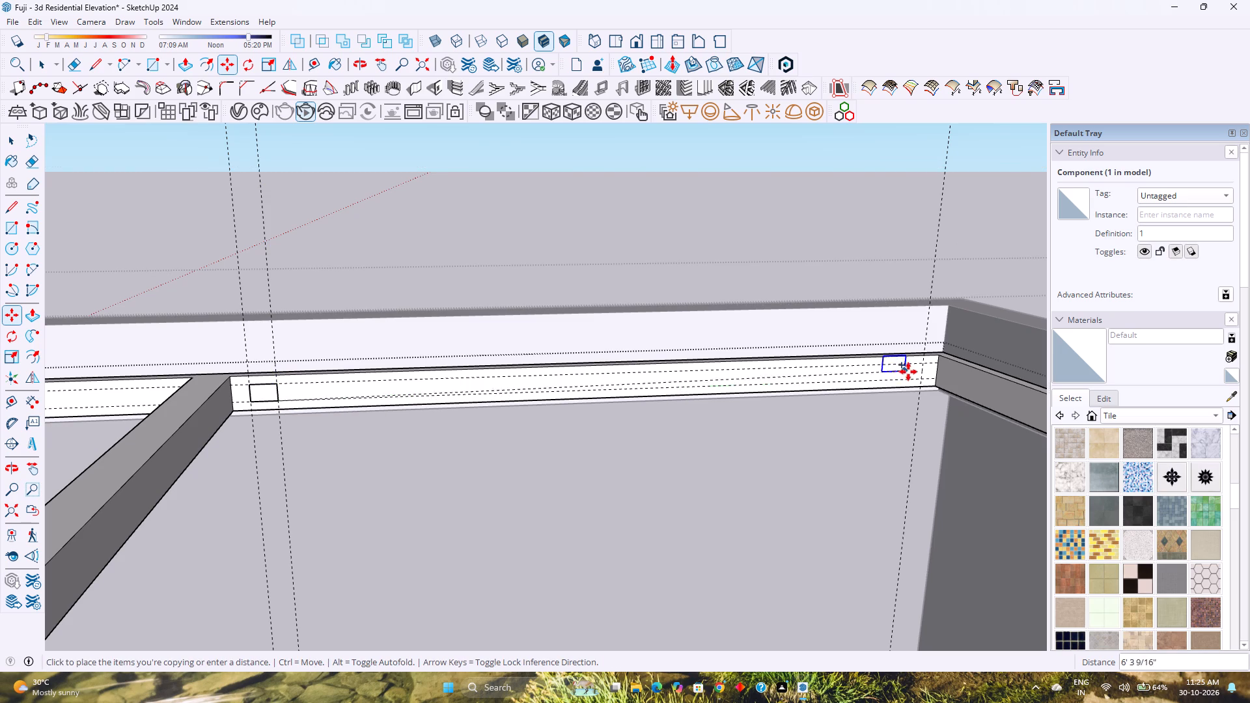
left_click(921, 377)
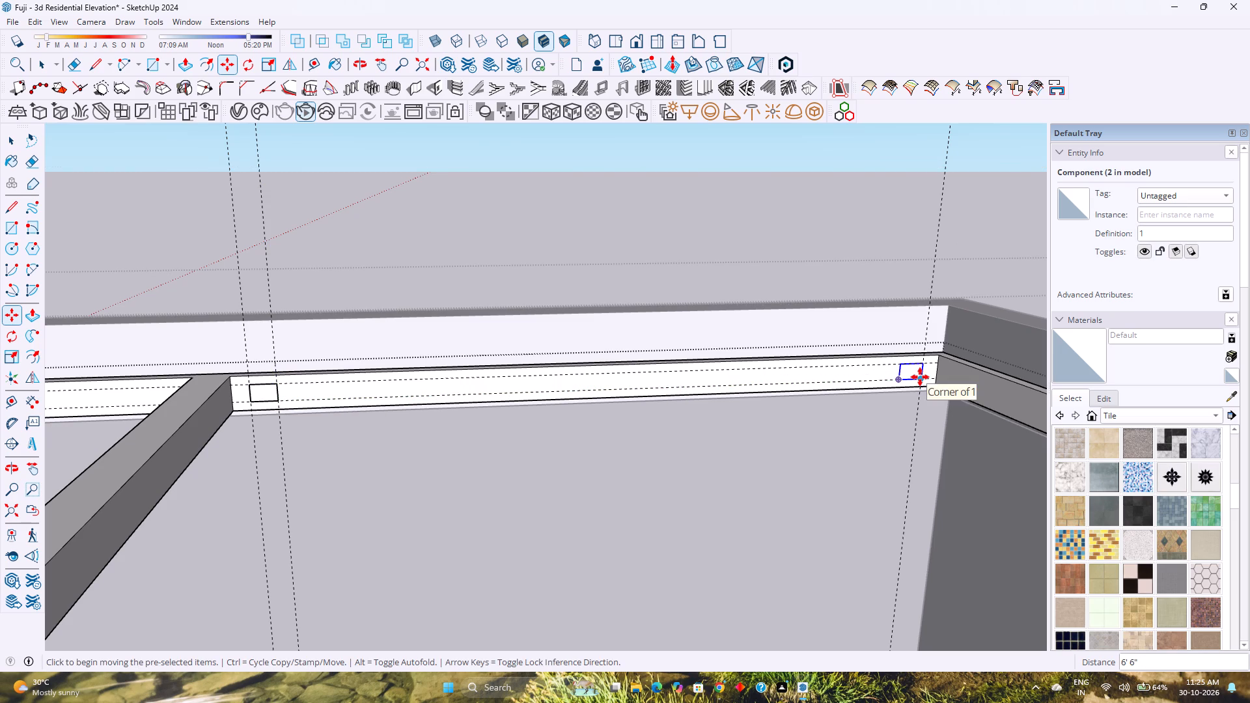
type("/10")
key("Return")
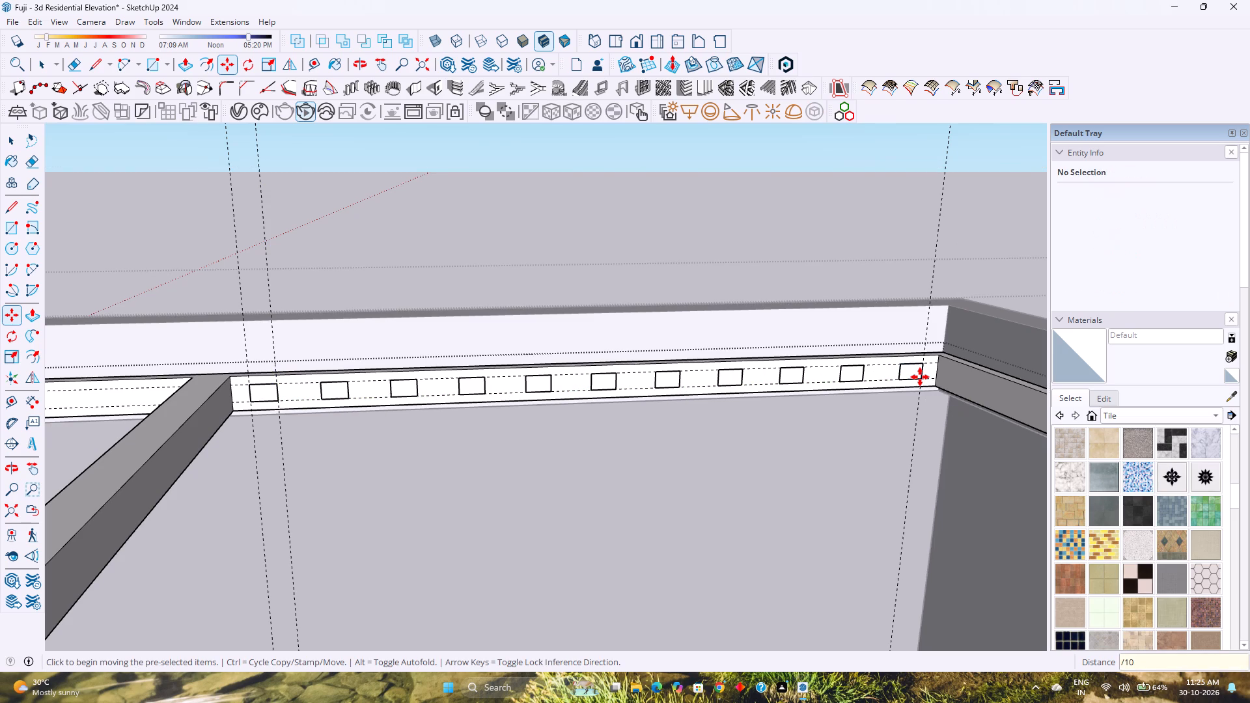
type("/20")
key("Return")
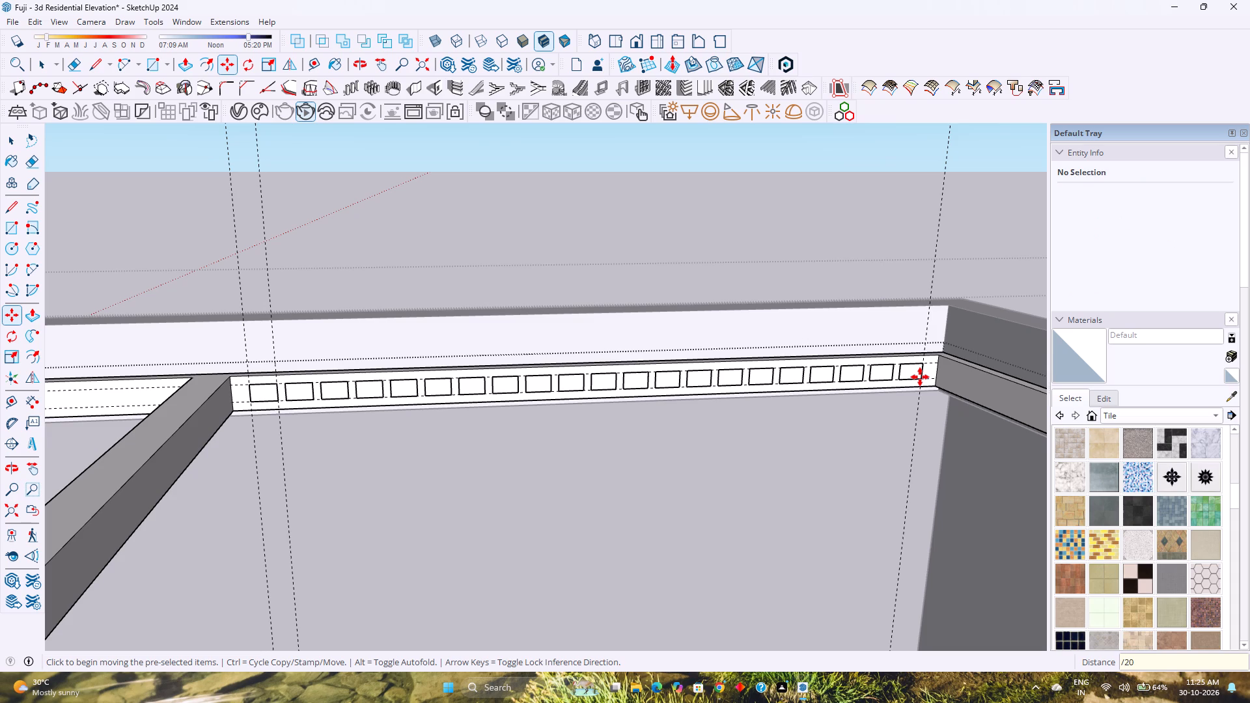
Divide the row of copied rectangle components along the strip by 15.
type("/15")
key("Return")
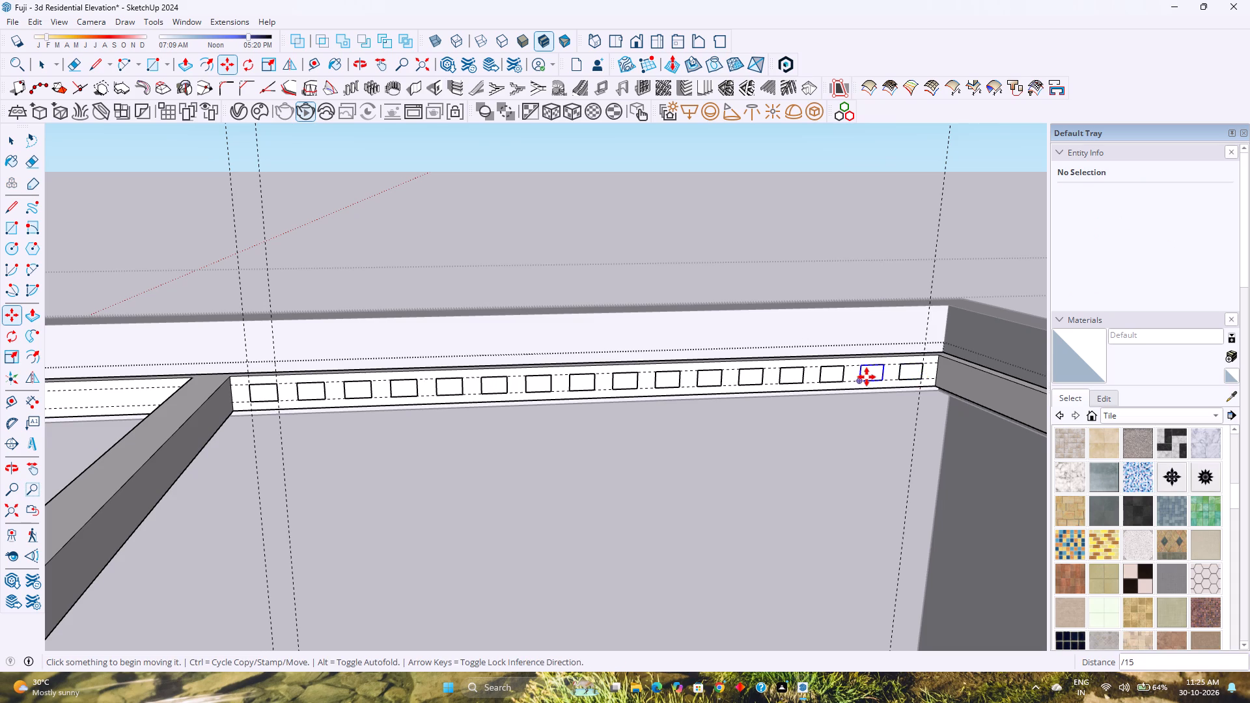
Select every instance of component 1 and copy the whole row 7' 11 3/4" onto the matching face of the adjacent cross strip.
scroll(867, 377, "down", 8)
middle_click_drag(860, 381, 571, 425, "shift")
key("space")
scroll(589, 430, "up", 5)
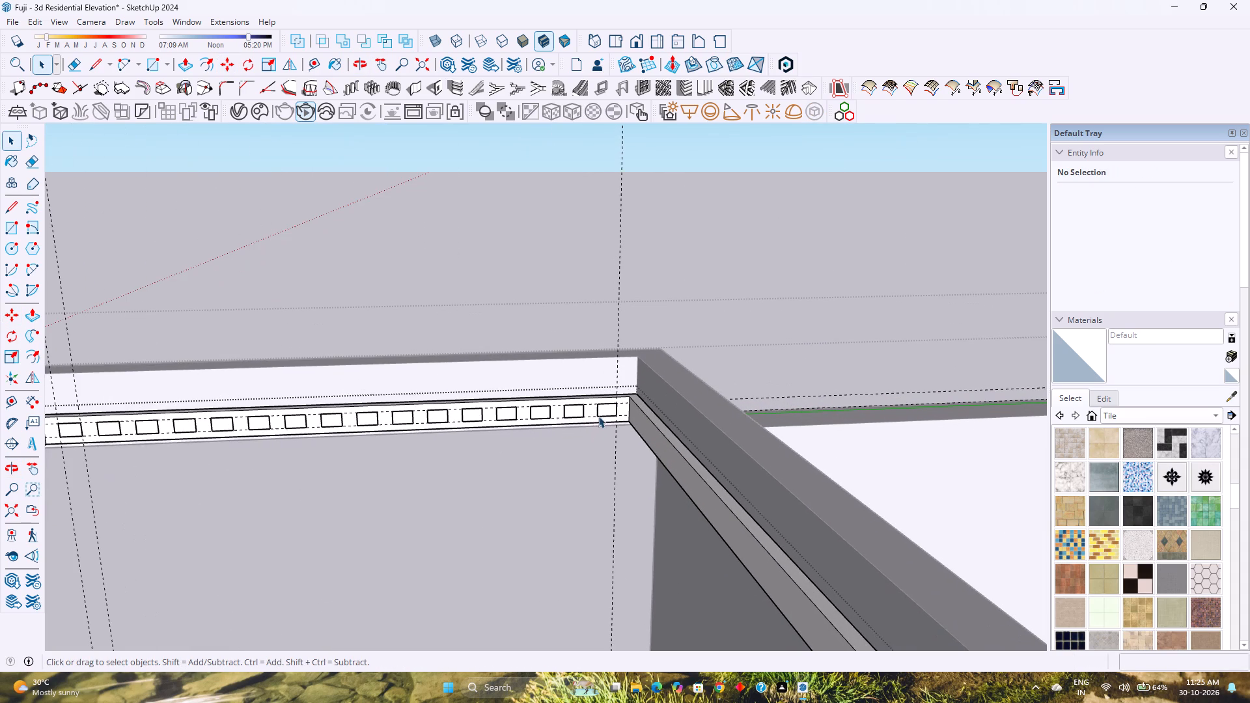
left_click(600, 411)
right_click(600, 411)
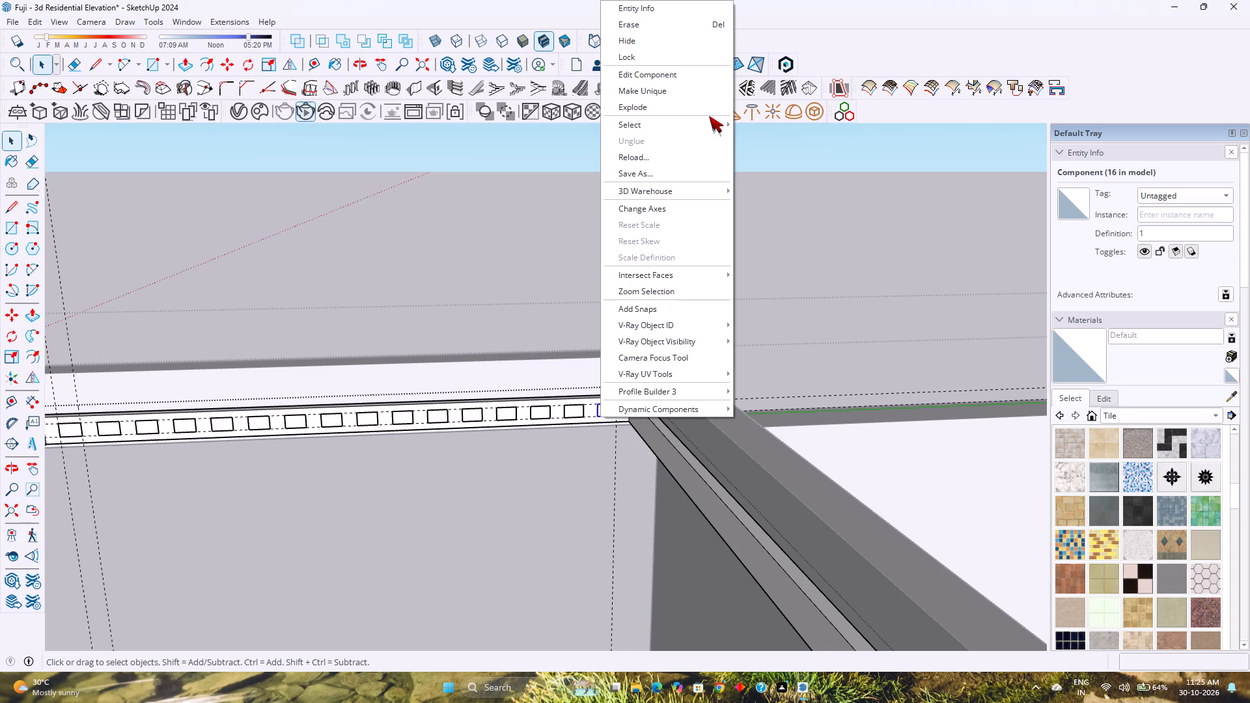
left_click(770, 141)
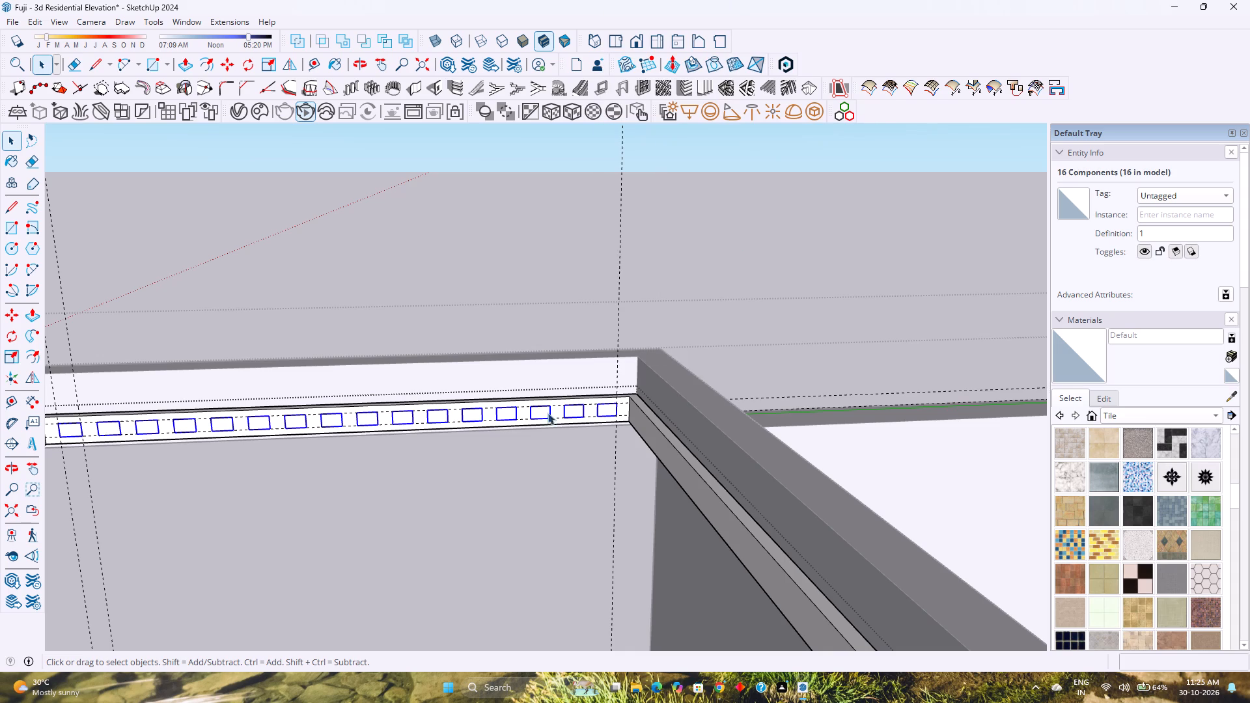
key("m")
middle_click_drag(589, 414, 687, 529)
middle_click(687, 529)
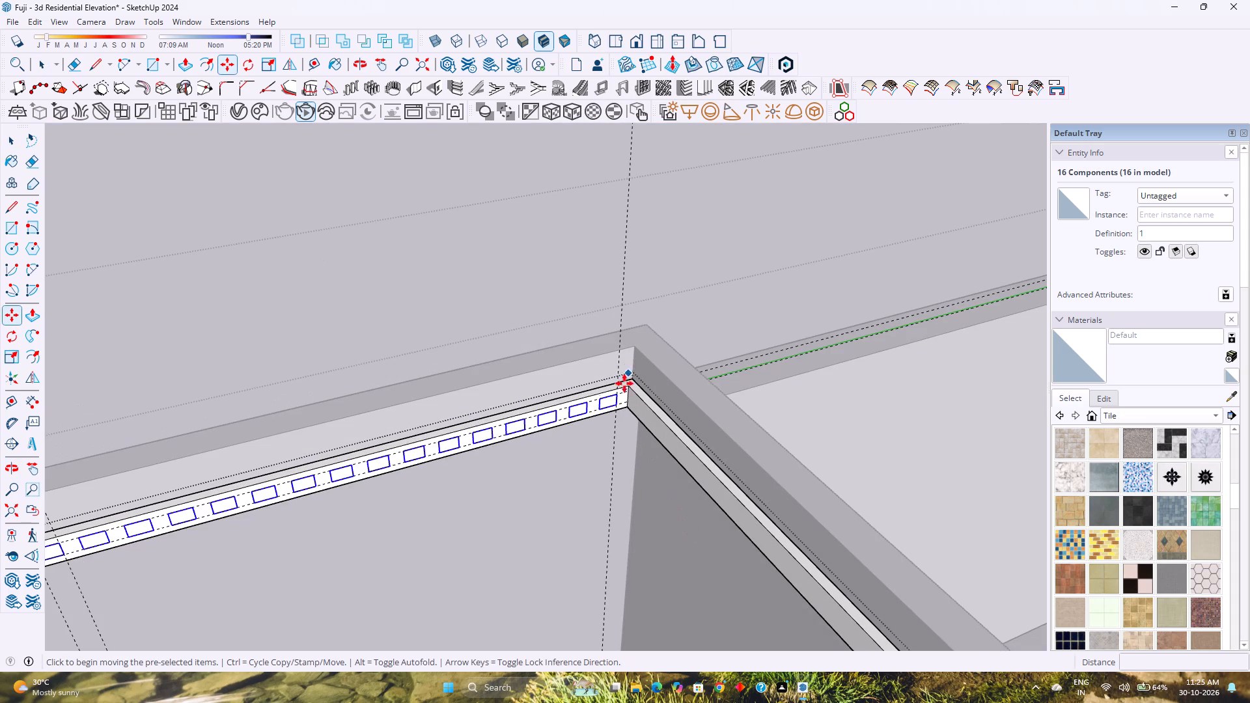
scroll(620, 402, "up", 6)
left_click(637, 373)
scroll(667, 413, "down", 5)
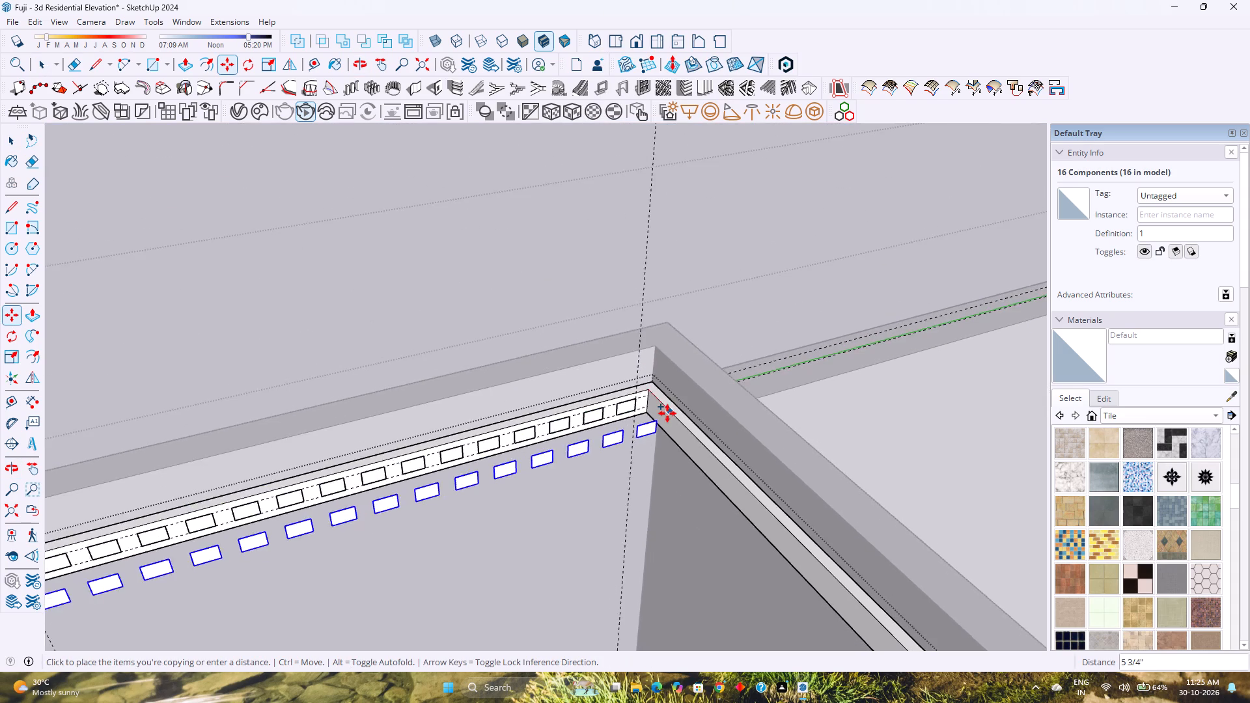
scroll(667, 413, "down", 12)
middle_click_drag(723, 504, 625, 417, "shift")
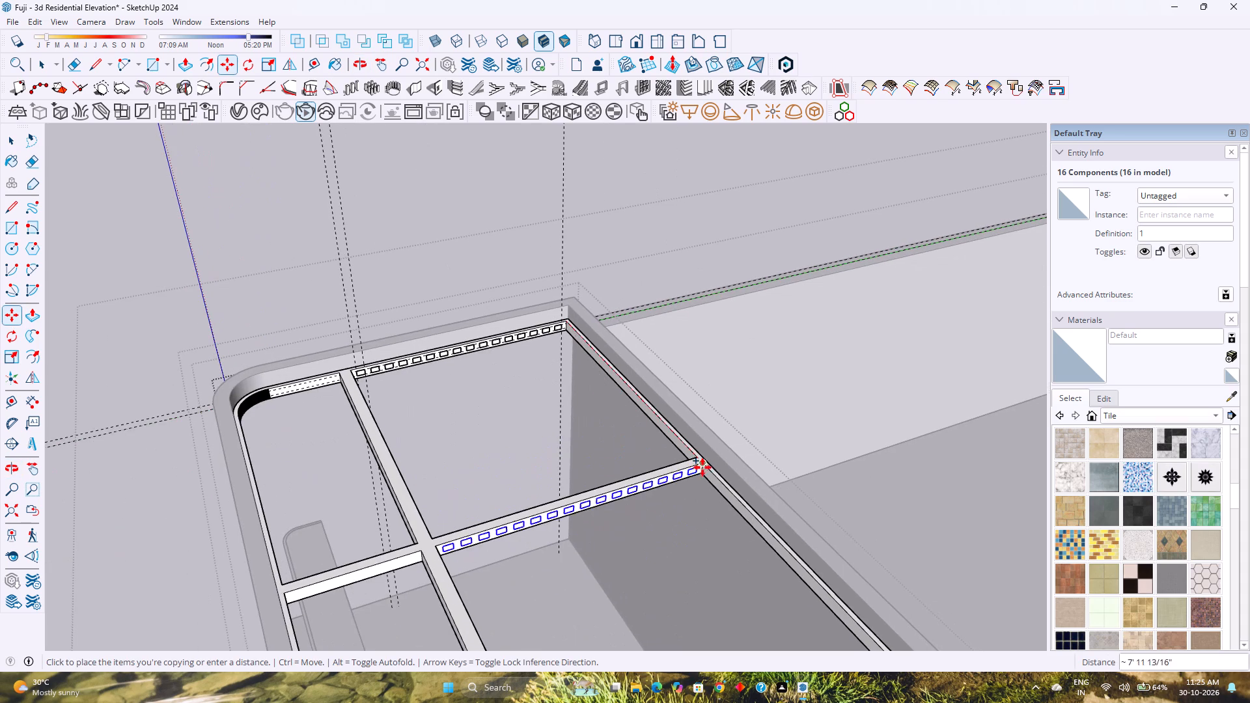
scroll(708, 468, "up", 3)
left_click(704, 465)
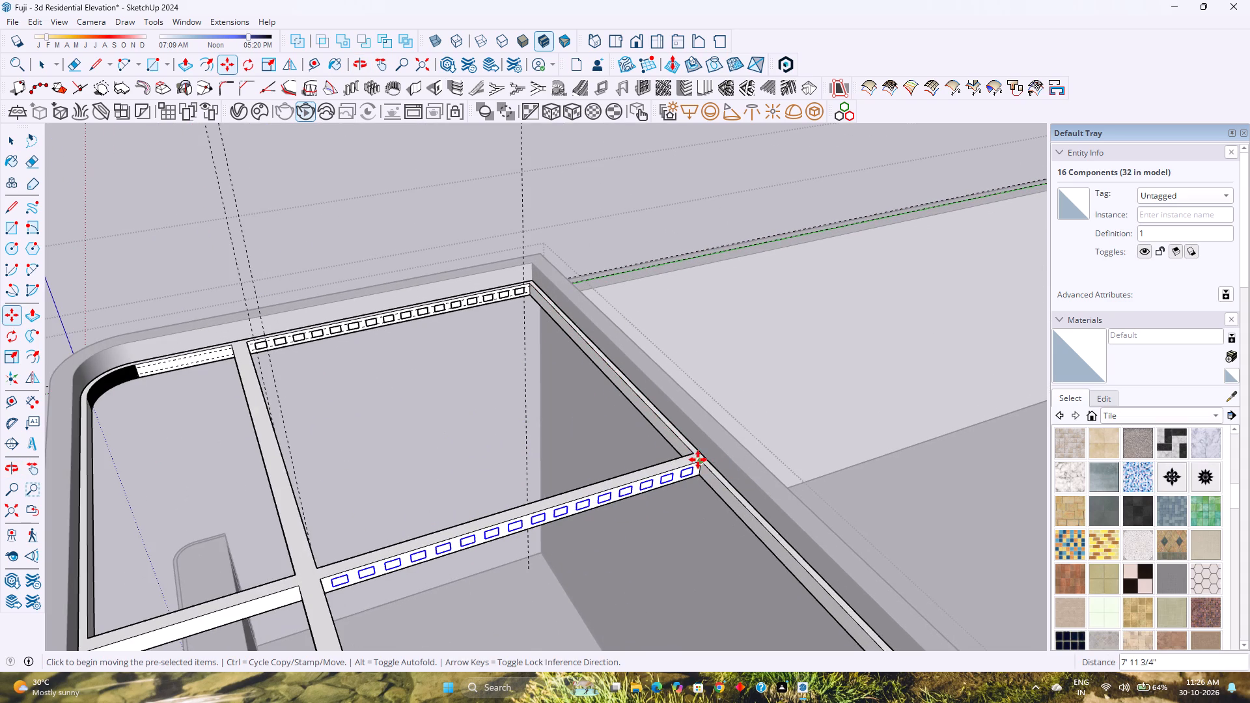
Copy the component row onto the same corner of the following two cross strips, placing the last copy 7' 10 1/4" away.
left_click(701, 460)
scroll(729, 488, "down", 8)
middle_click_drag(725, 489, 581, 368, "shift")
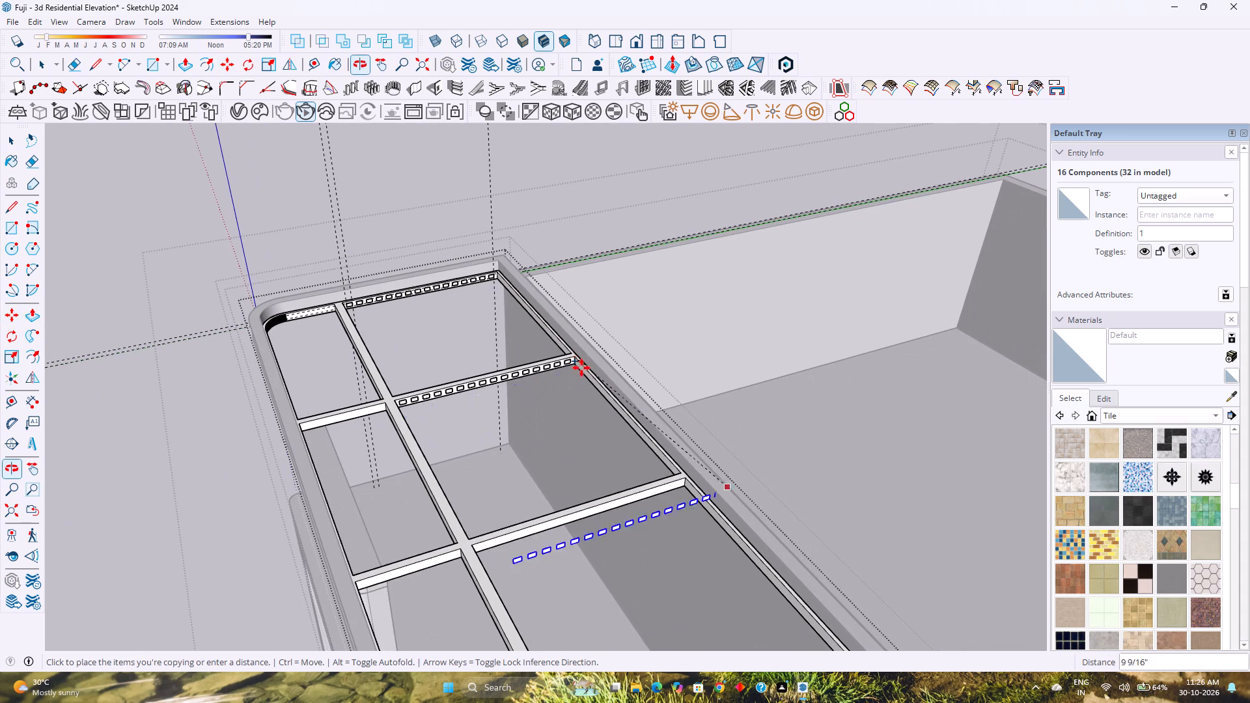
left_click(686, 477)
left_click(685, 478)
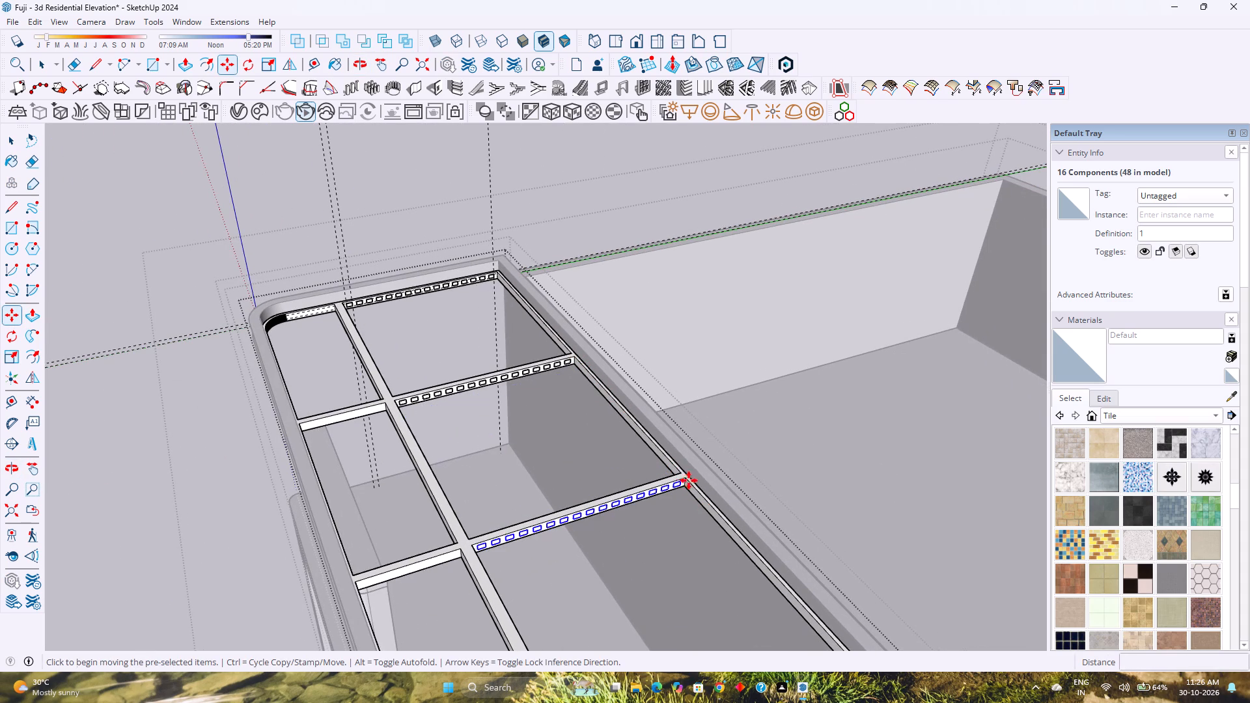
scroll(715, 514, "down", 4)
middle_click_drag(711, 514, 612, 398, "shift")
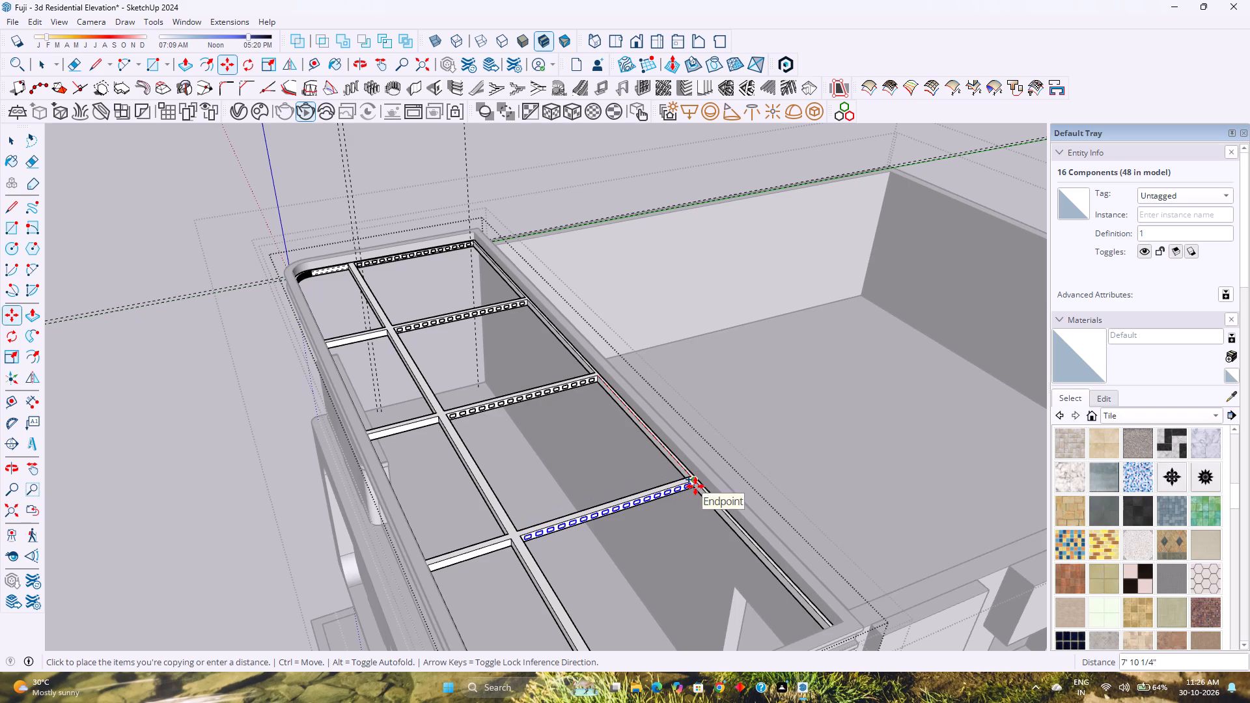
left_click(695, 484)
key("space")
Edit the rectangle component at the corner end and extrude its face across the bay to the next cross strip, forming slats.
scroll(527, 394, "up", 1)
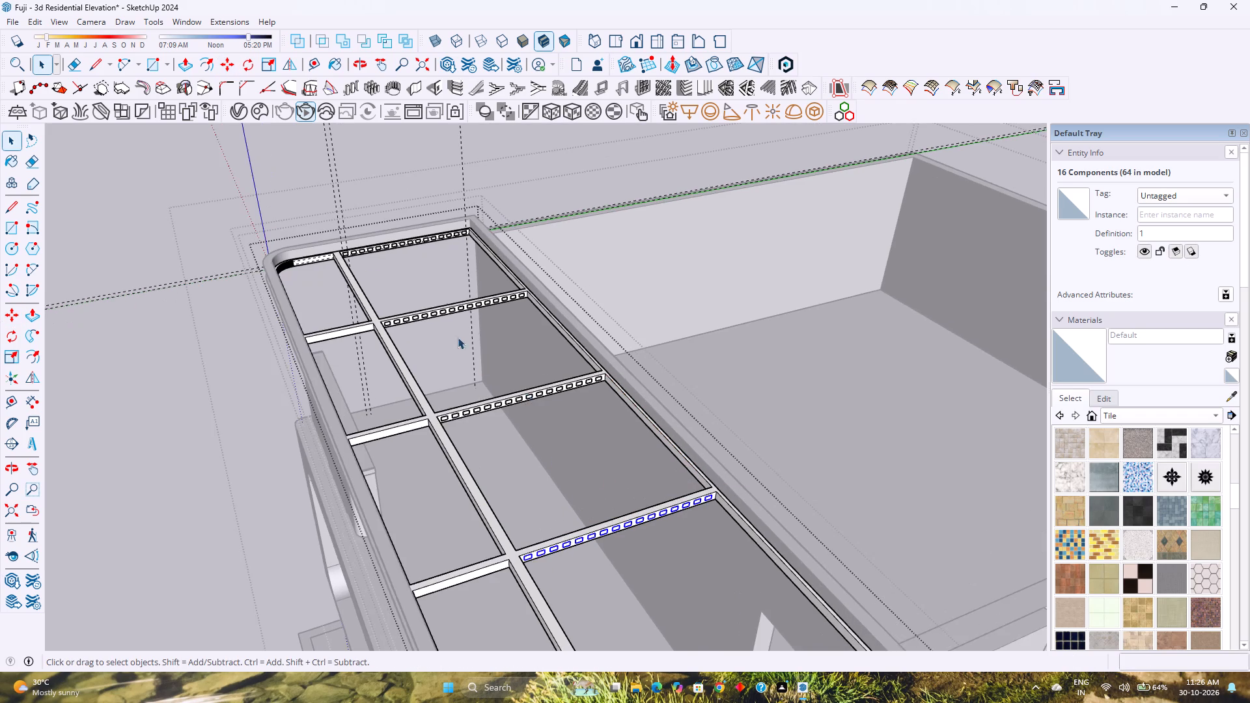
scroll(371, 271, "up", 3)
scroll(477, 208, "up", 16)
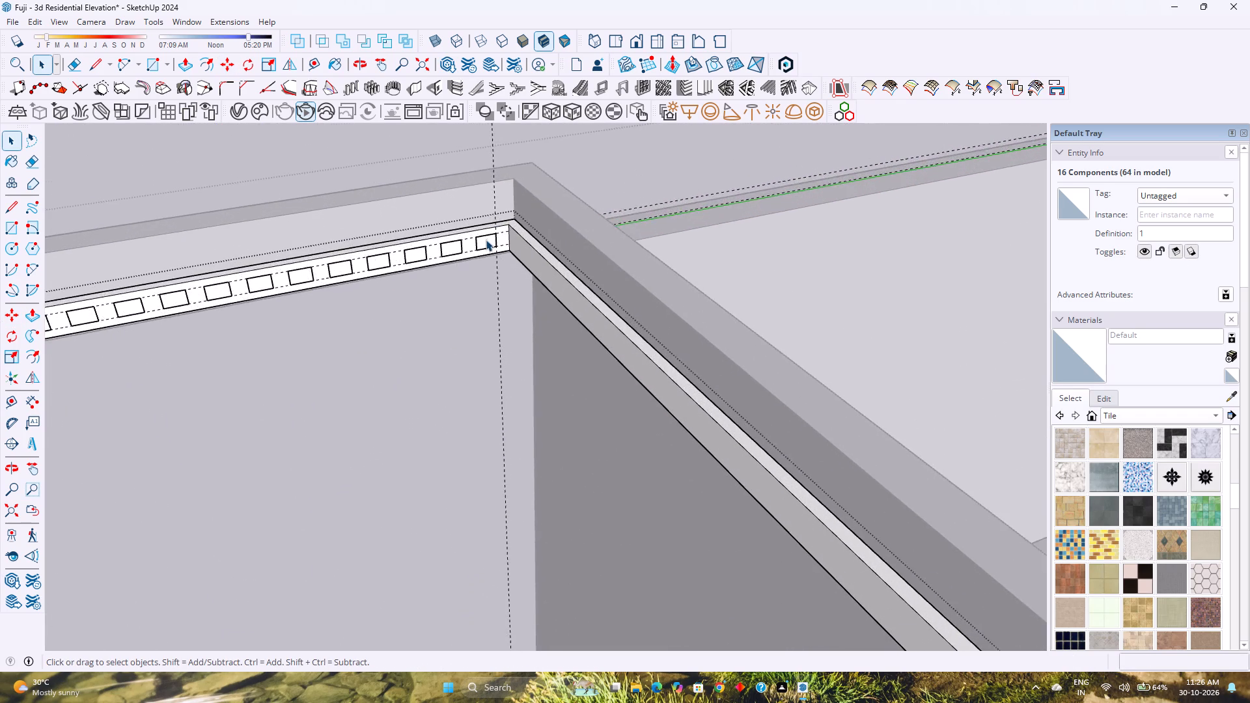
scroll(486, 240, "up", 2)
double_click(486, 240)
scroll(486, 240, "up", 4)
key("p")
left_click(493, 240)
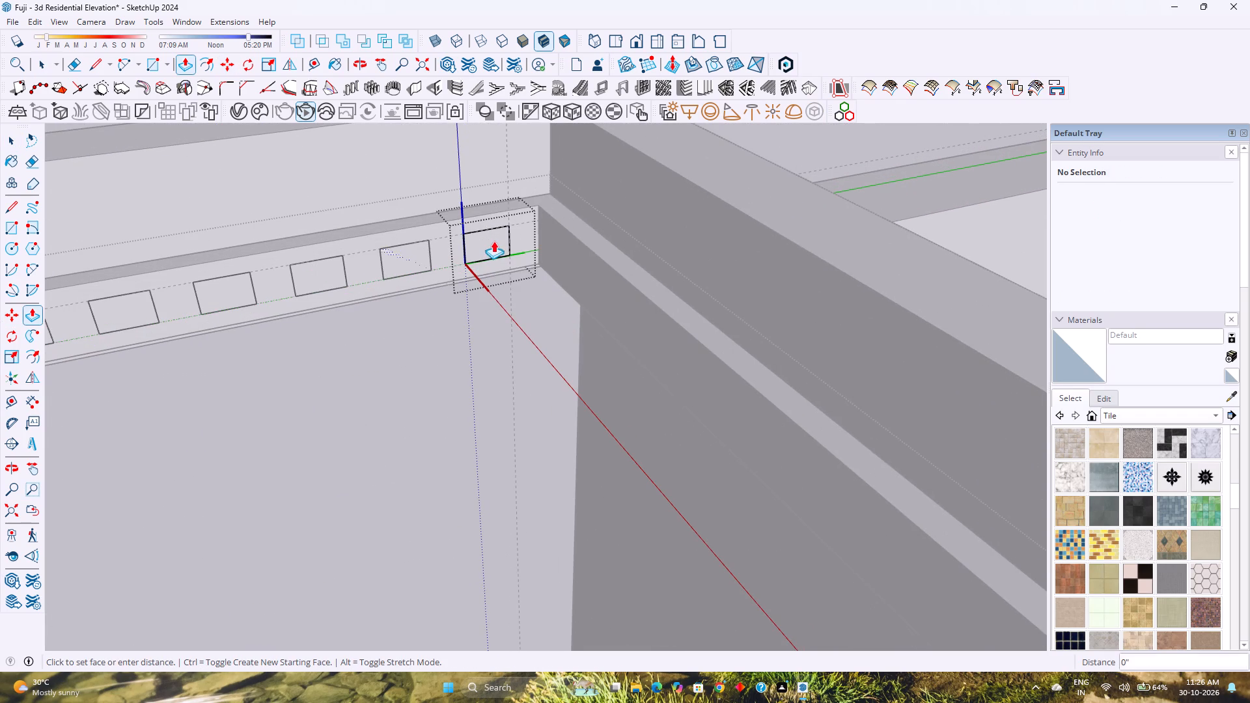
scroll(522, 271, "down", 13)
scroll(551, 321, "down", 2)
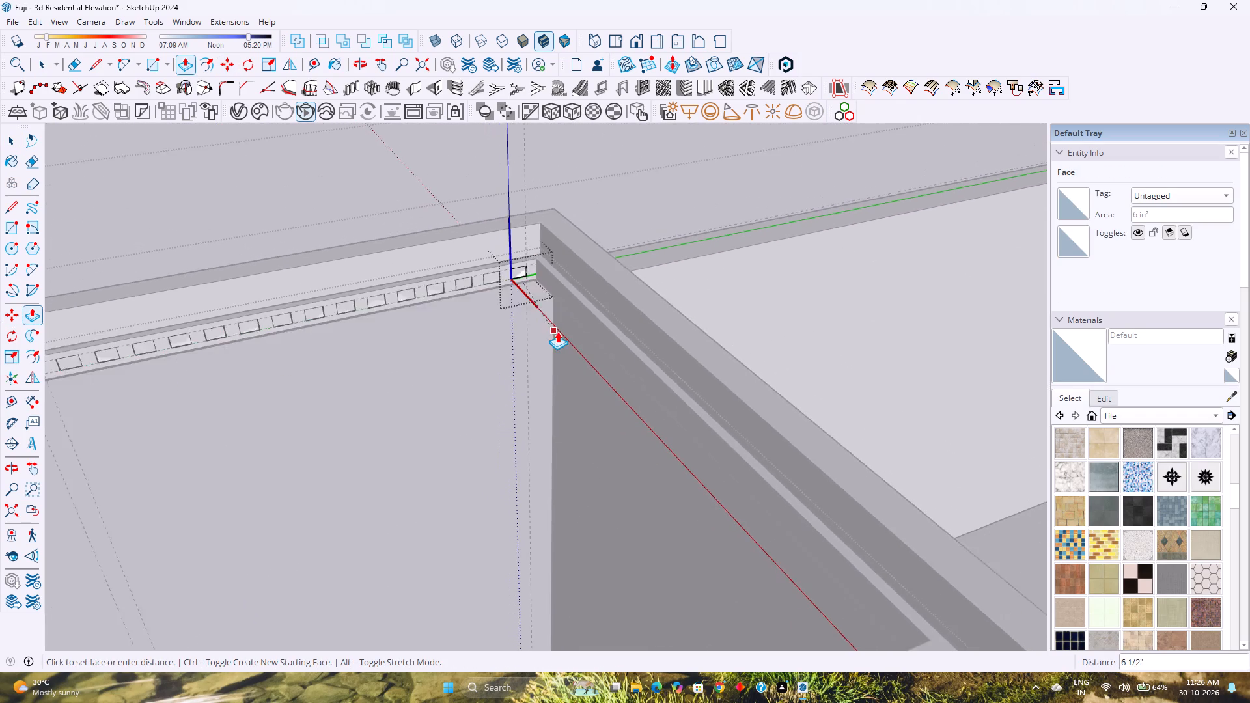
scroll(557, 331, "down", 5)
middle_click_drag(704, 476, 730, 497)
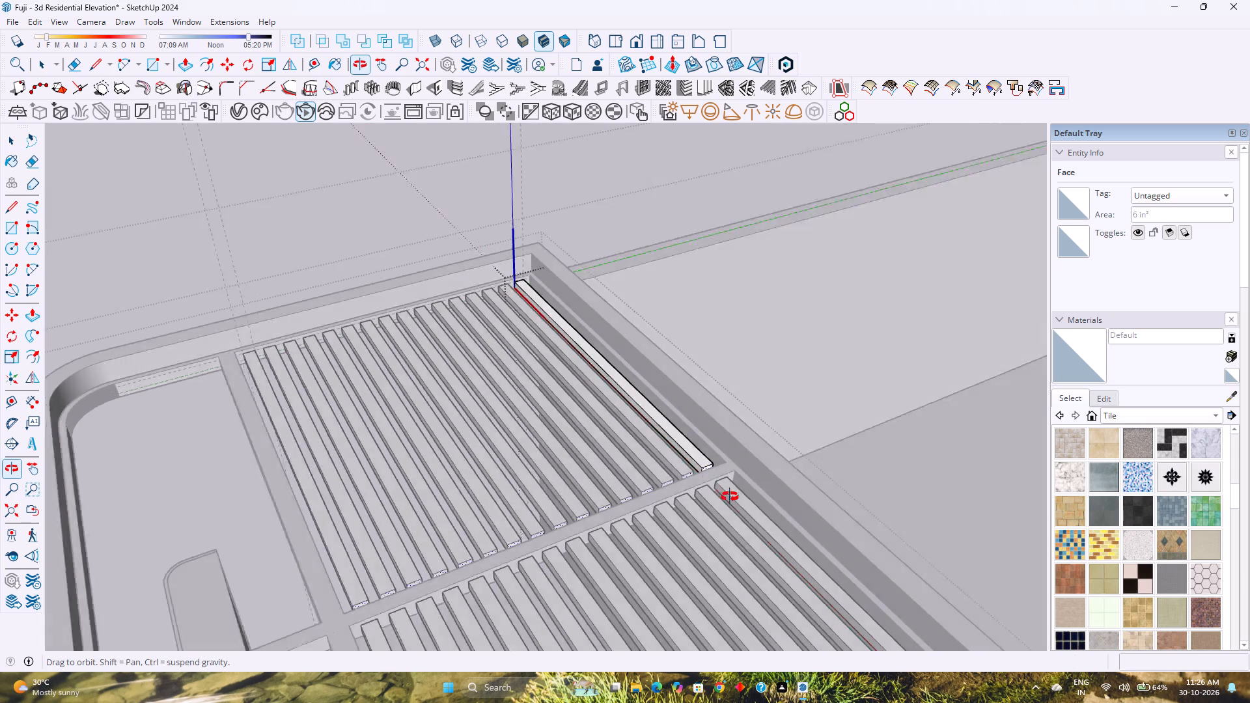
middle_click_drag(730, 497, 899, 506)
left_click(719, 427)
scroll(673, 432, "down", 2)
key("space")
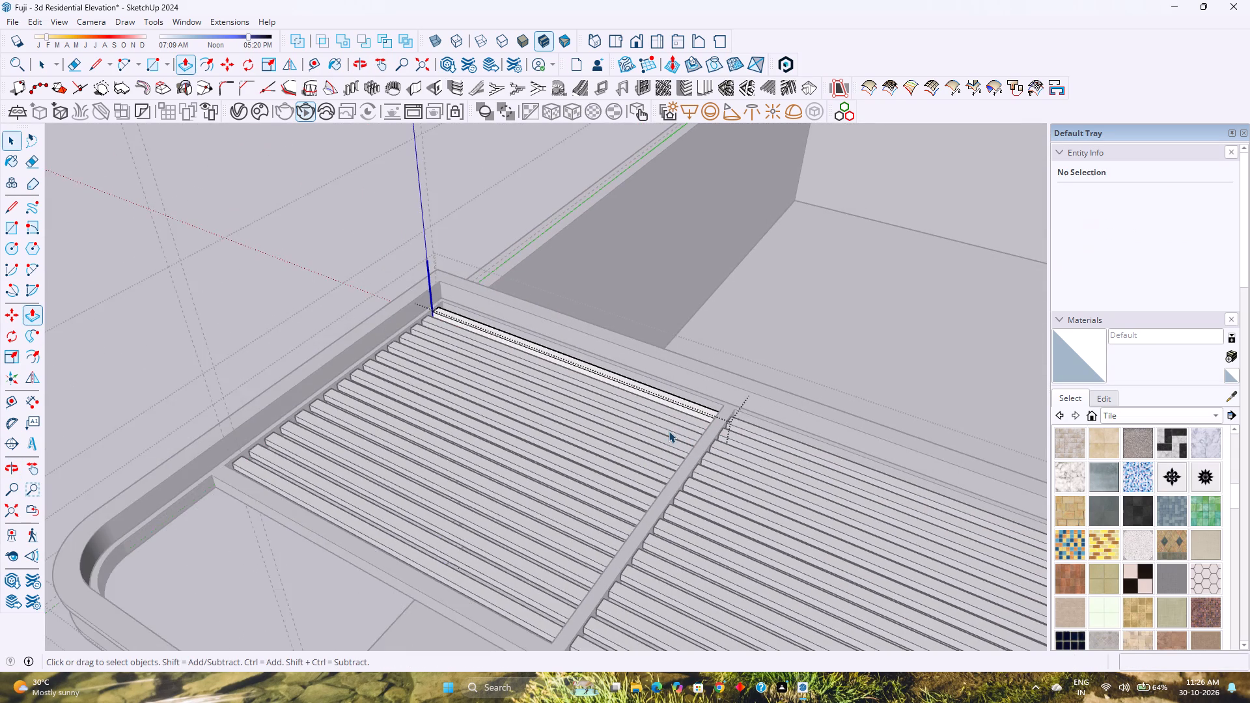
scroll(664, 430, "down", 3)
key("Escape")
Examine the slatted roof grid from the front and from below against the whole elevation.
scroll(661, 429, "down", 6)
middle_click_drag(681, 448, 363, 344, "shift")
scroll(358, 341, "down", 3)
middle_click_drag(494, 475, 592, 306)
middle_click(592, 306)
middle_click_drag(588, 310, 553, 431, "shift")
middle_click(552, 434, "shift")
middle_click_drag(552, 427, 600, 281)
middle_click(600, 281)
scroll(619, 271, "up", 2)
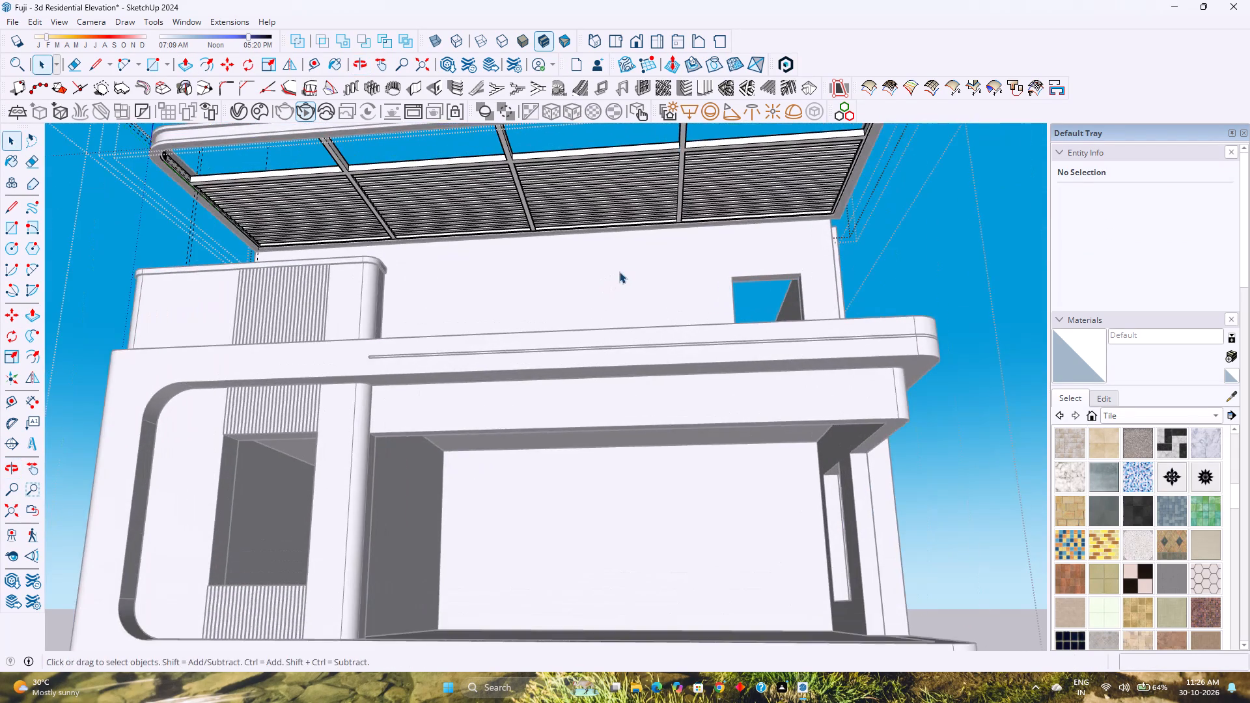
middle_click_drag(619, 272, 583, 378, "shift")
middle_click_drag(570, 389, 512, 342)
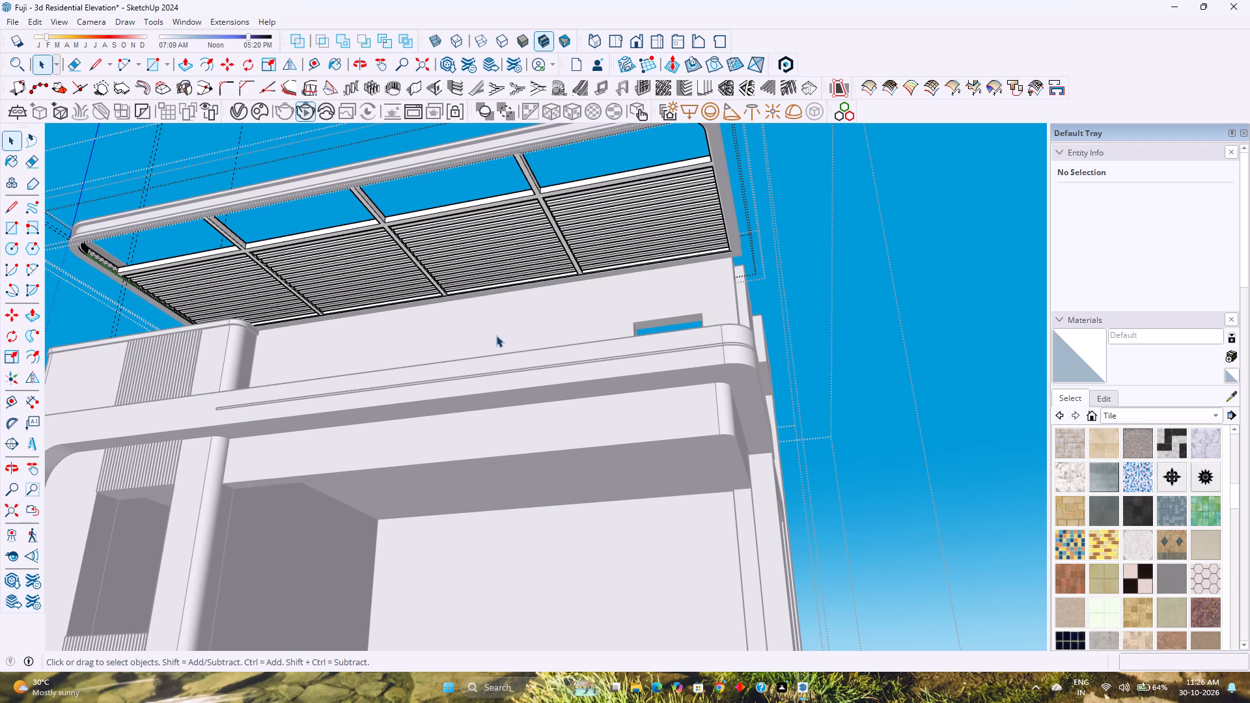
scroll(496, 335, "down", 6)
Undo the slats, component rows, rectangle and guides, taking the roof grid back to its plain strips.
key("ctrl+z")
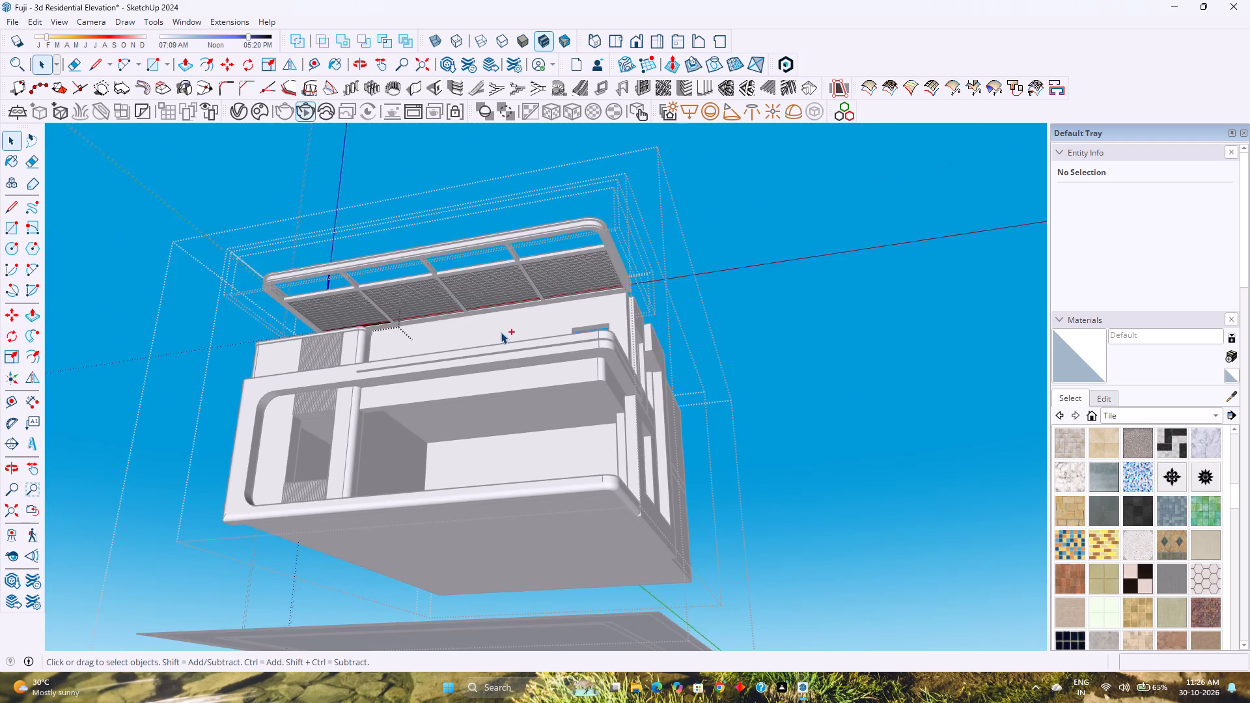
key("ctrl+z")
key("ctrl+z")
key("ctrl+z")
key("ctrl+z")
key("ctrl+z")
key("ctrl+z")
key("ctrl+z")
key("ctrl+z")
key("ctrl+z")
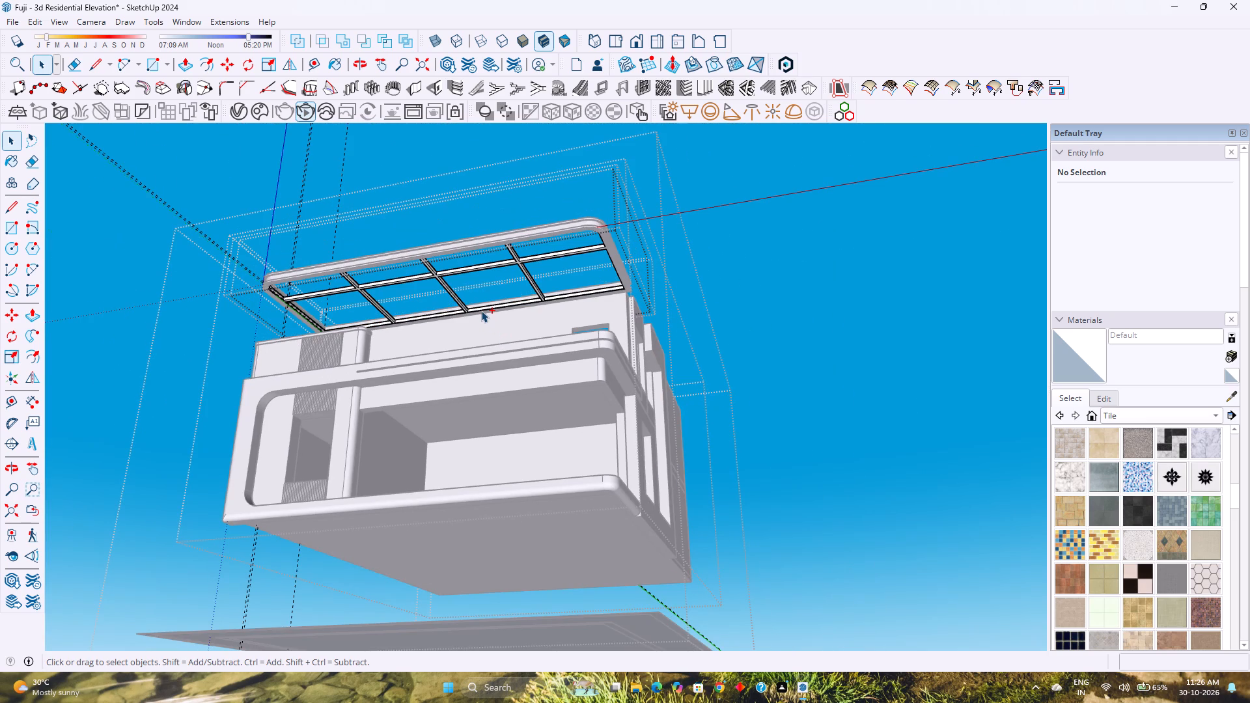
key("ctrl+z")
key("ctrl+z")
key("ctrl+z")
key("ctrl+z")
key("ctrl+z")
key("ctrl+z")
key("ctrl+z")
key("ctrl+z")
key("ctrl+z")
key("ctrl+z")
key("ctrl+z")
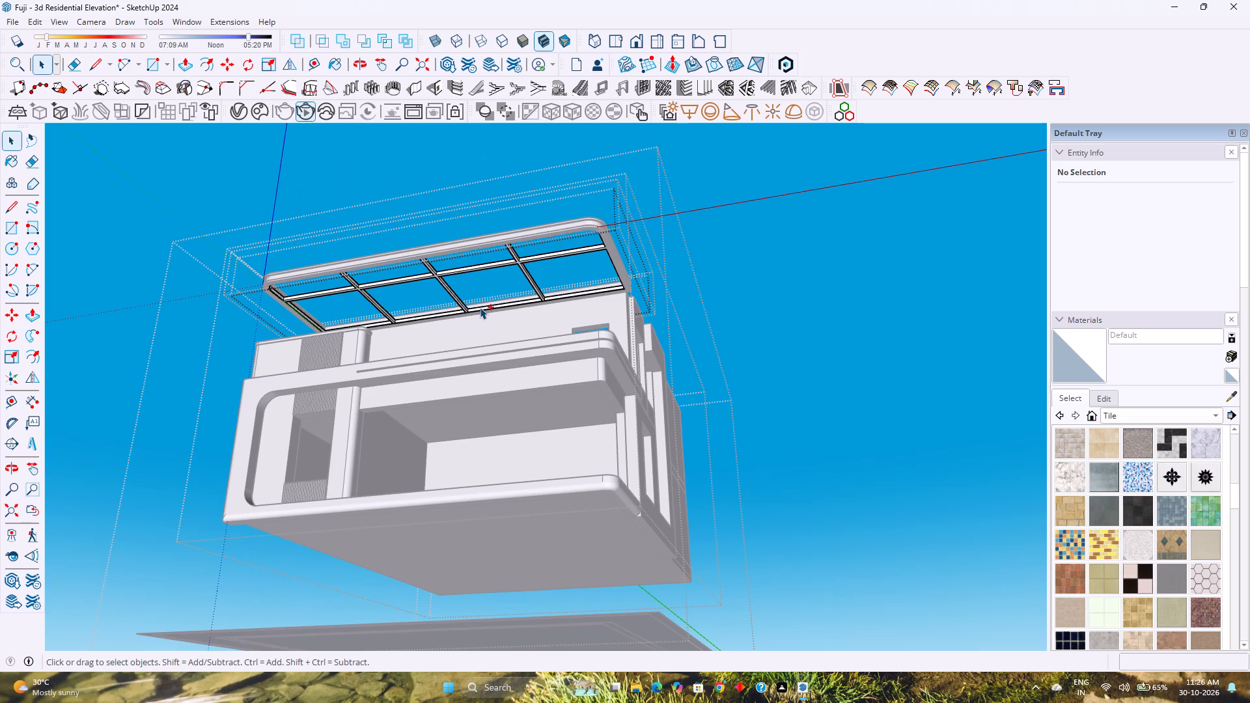
key("ctrl+z")
key("ctrl+z")
key("ctrl+z")
key("ctrl+z")
key("ctrl+z")
key("ctrl+z")
key("ctrl+z")
key("ctrl+z")
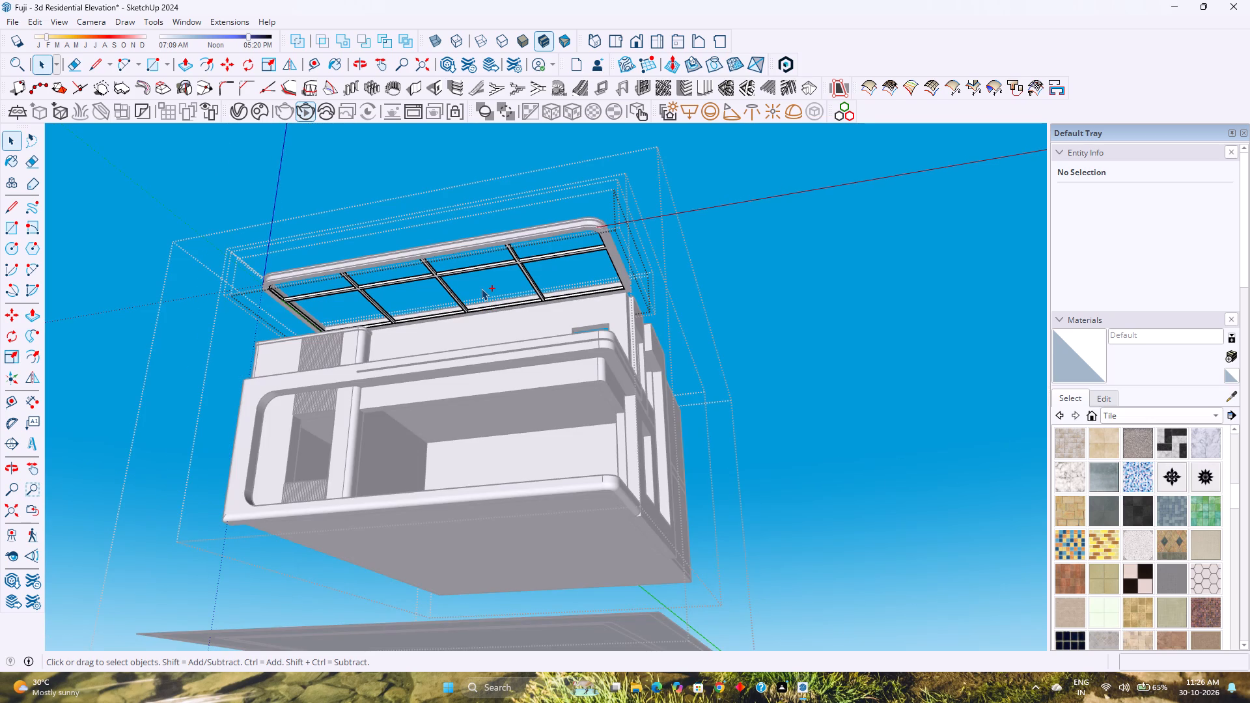
key("ctrl+y")
Widen the wall-side segment of the cross strip nearest the window opening by pulling both side faces out 3 inches.
middle_click_drag(520, 287, 485, 331)
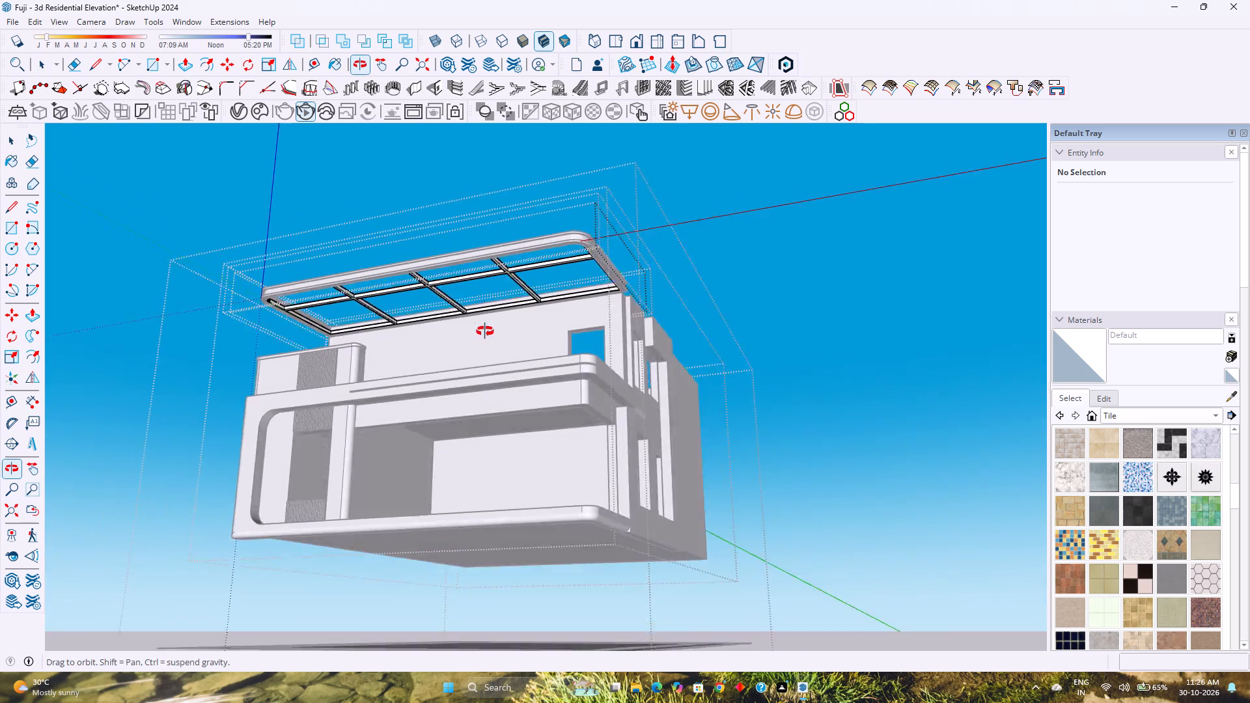
middle_click_drag(485, 331, 411, 379)
scroll(499, 286, "up", 14)
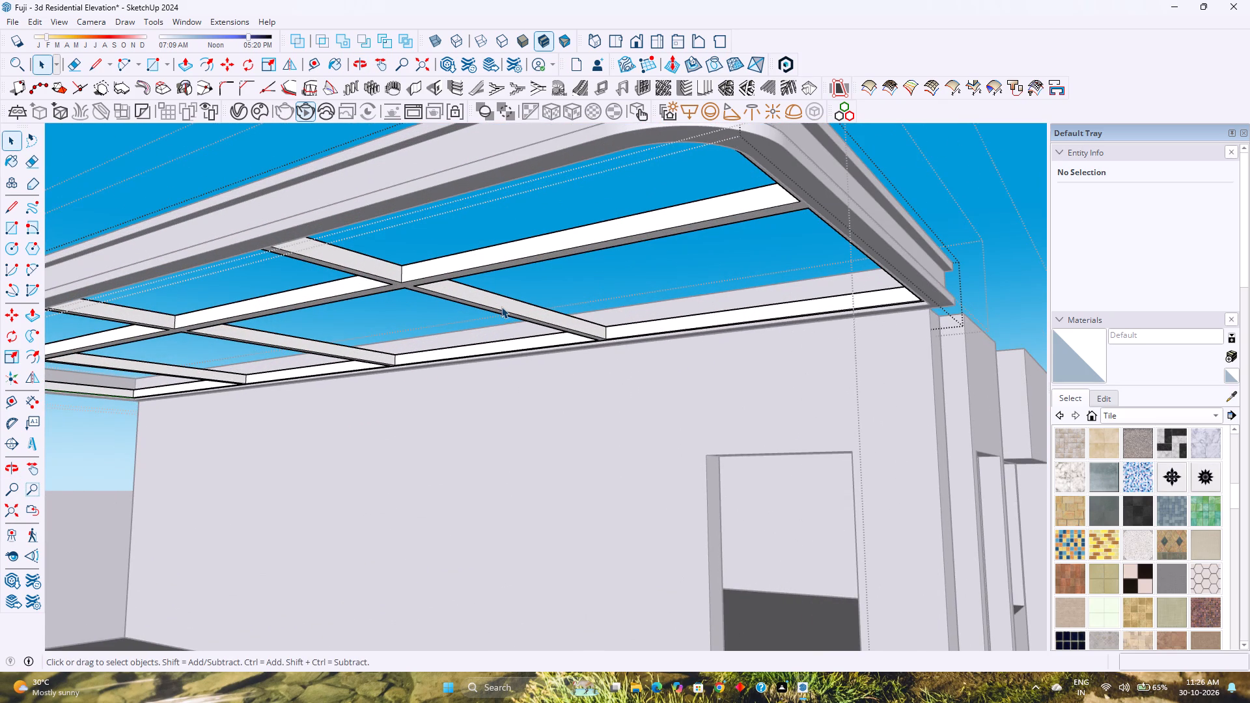
left_click(502, 303)
scroll(502, 303, "up", 4)
key("p")
left_click(502, 303)
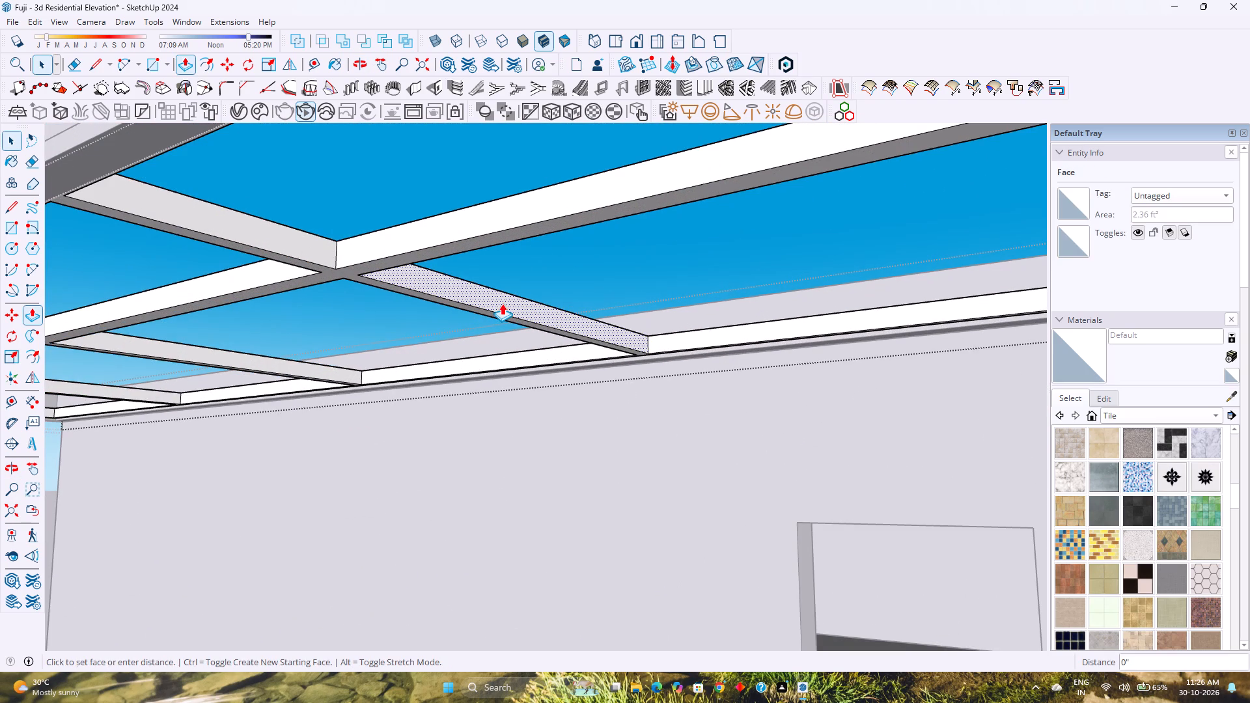
key("3")
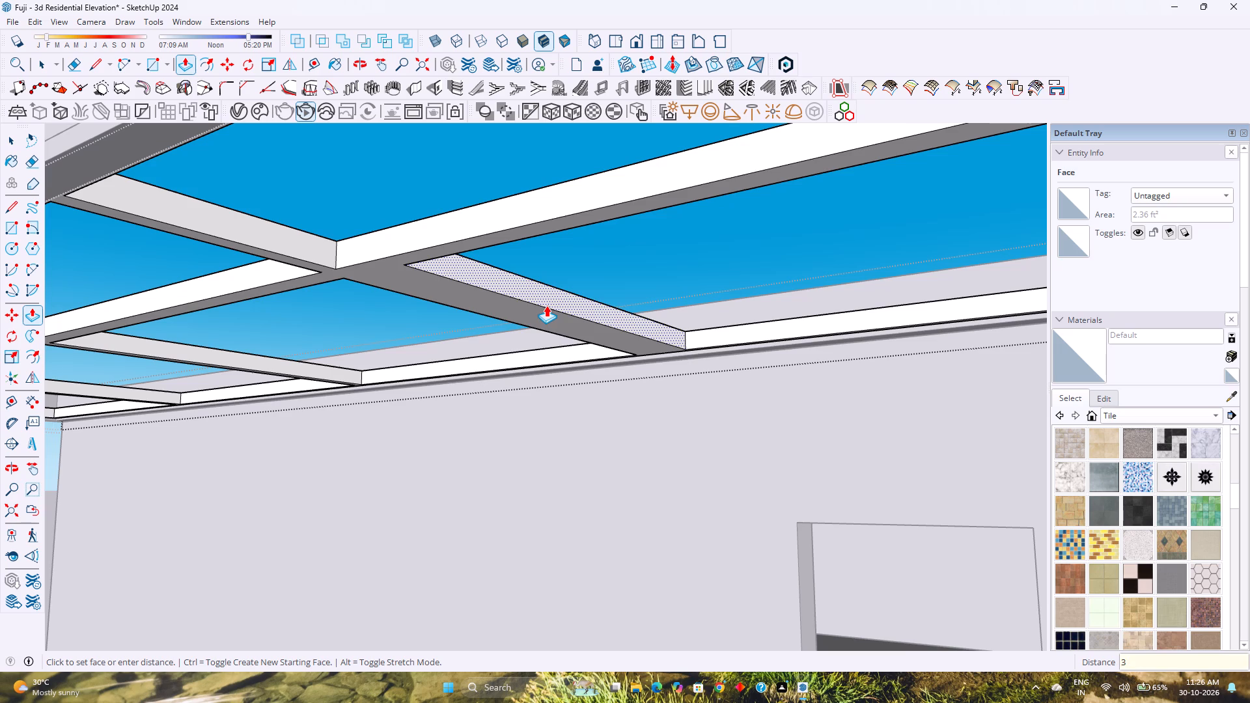
key("Return")
middle_click_drag(475, 316, 755, 255)
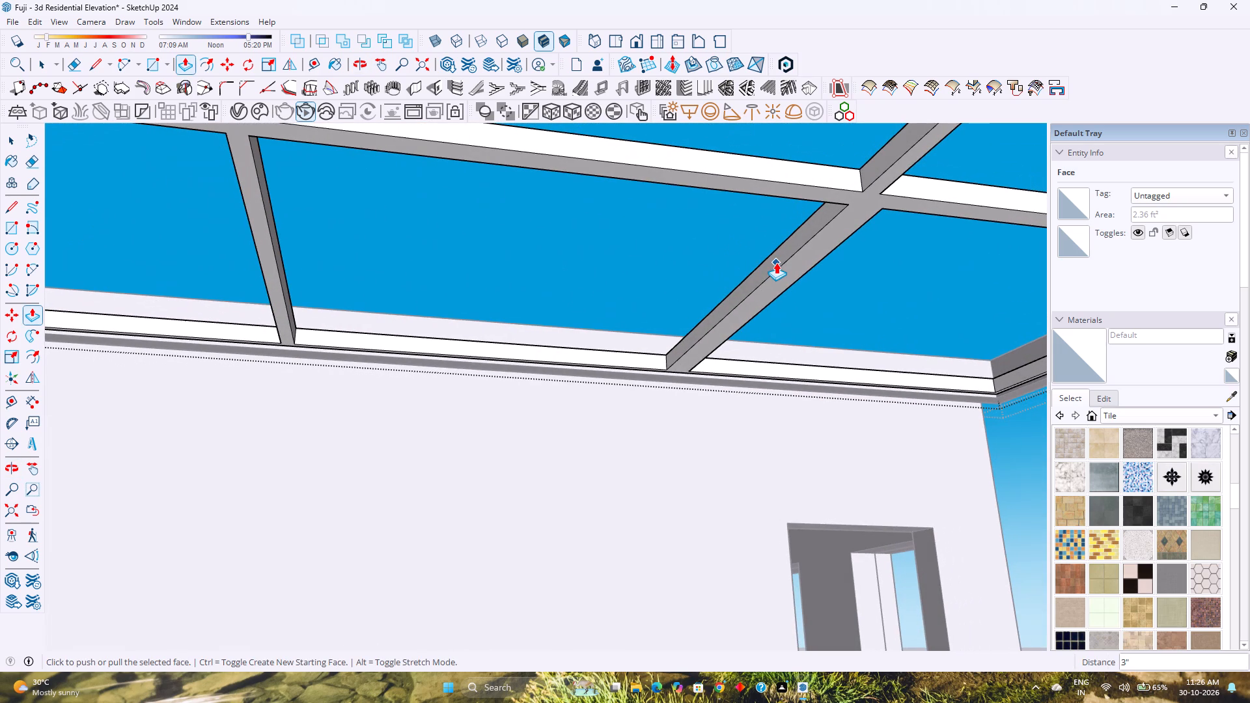
key("Escape")
double_click(771, 266)
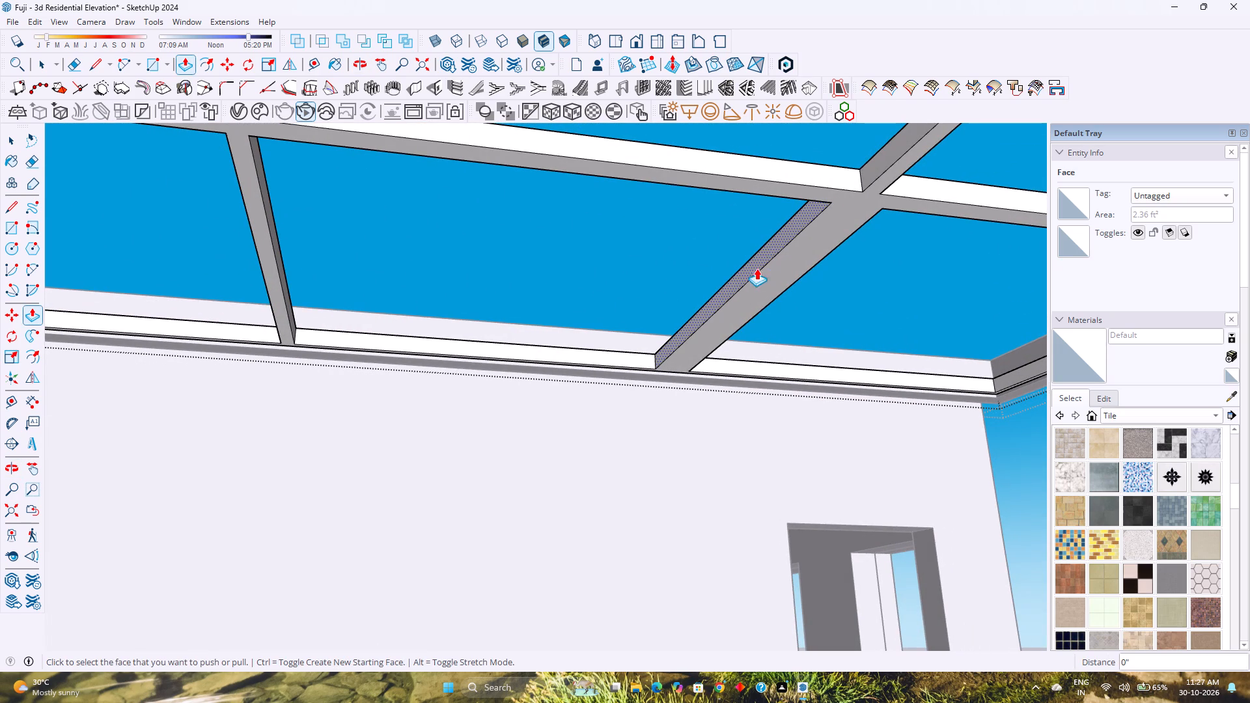
Widen the front segment of the same cross strip by pulling both side faces out 3 inches, flush with the wall-side segment.
middle_click_drag(762, 281, 598, 255)
middle_click(598, 255)
middle_click(598, 255)
middle_click_drag(598, 255, 668, 257)
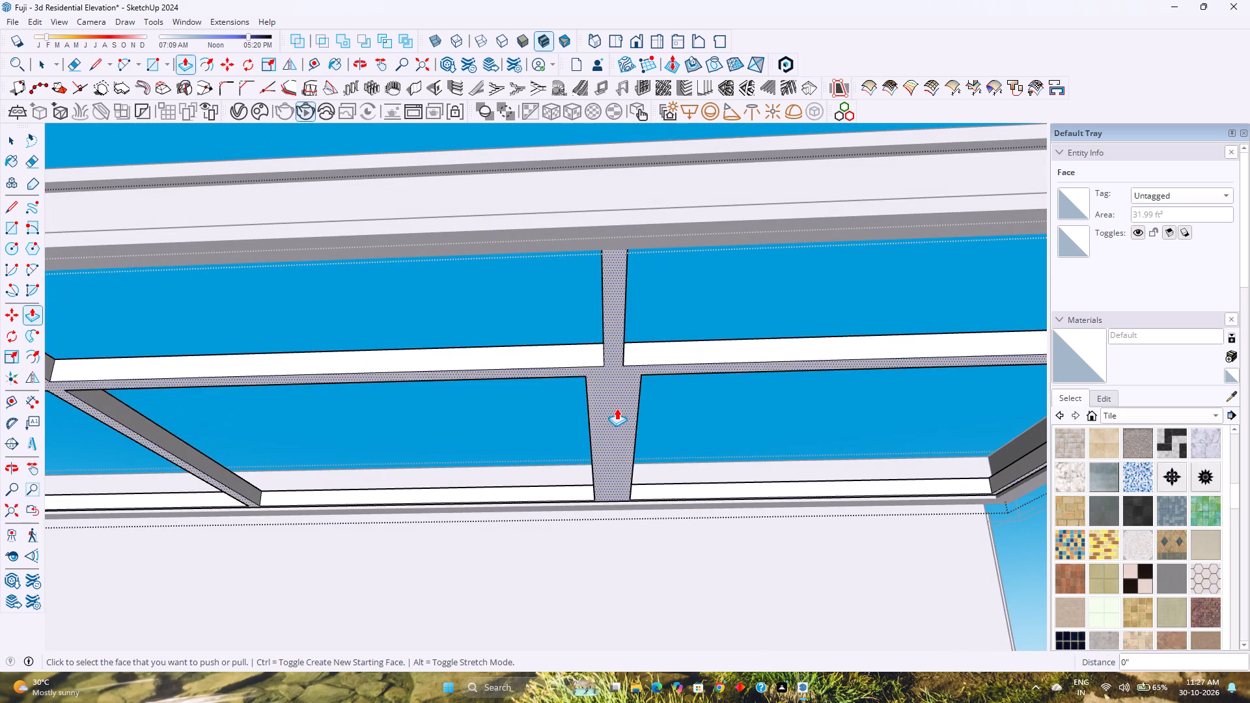
scroll(617, 407, "up", 2)
middle_click_drag(616, 407, 785, 390)
scroll(785, 390, "up", 1)
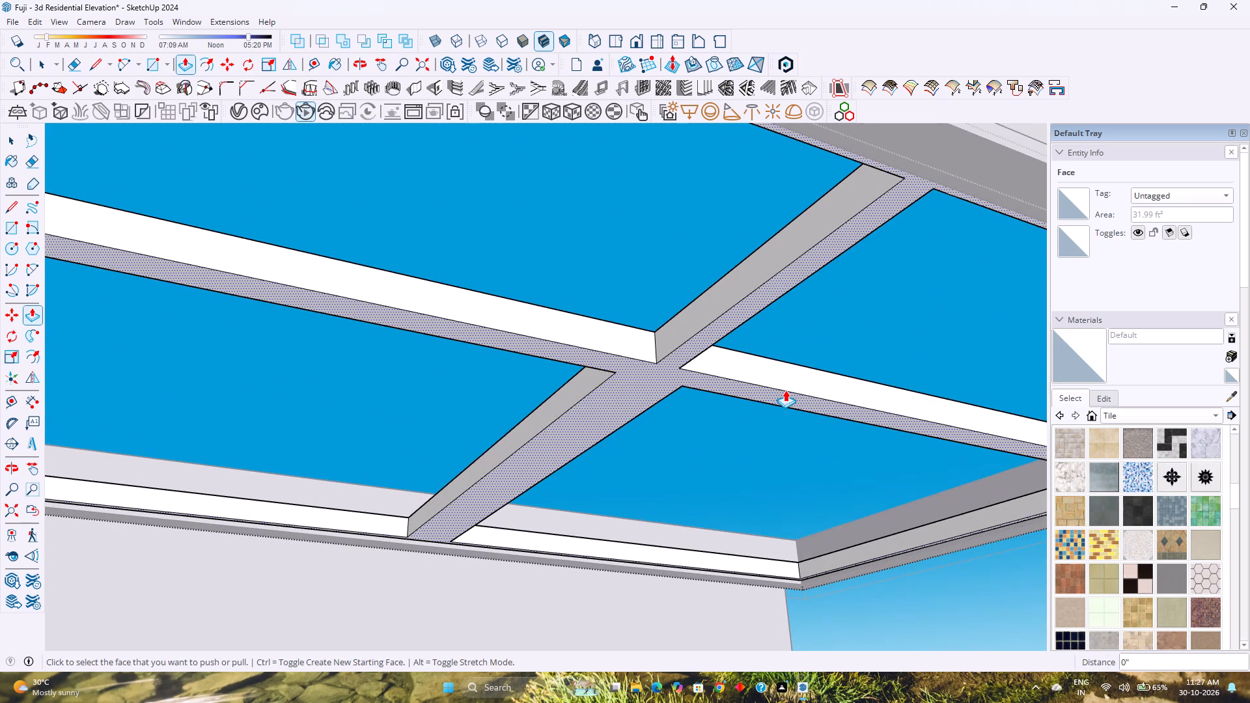
scroll(785, 390, "down", 1)
double_click(747, 299)
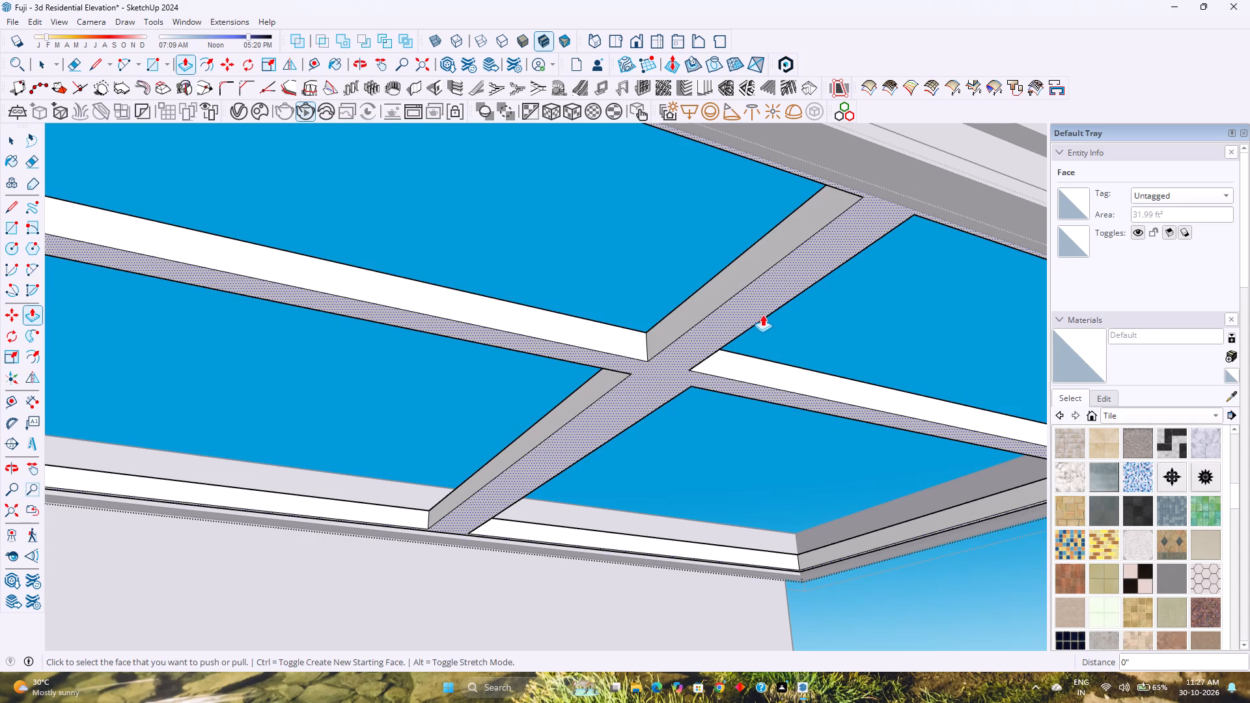
middle_click_drag(763, 314, 477, 320)
middle_click_drag(767, 259, 697, 281)
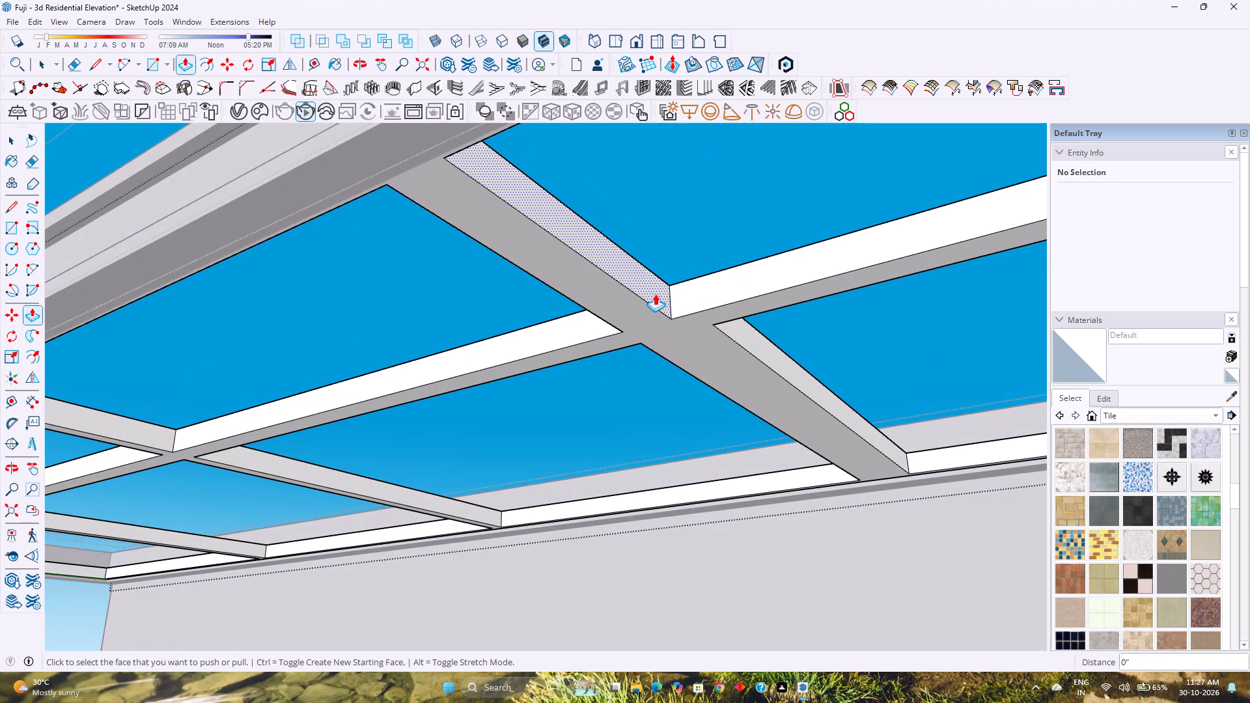
left_click(651, 294)
left_click(717, 328)
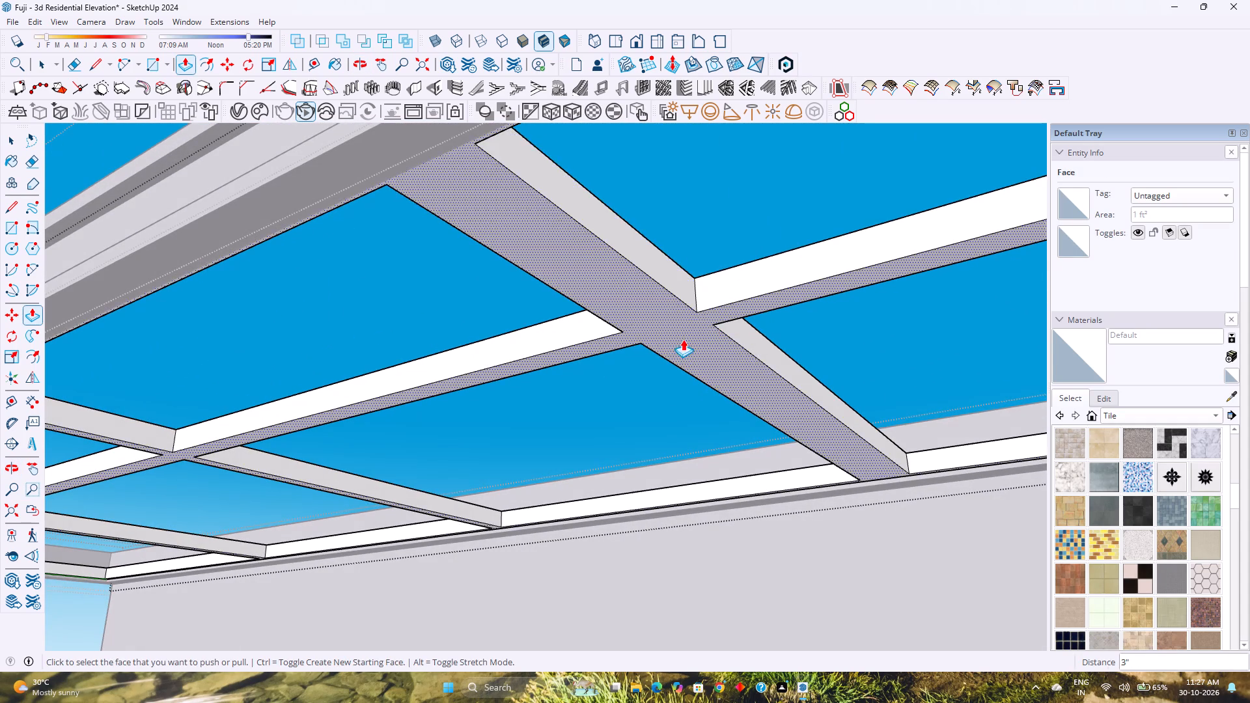
Pull the front and wall-side side faces of the cross strip nearest the window opening out 6 inches on the window-facing side.
scroll(695, 332, "down", 4)
middle_click_drag(695, 332, 790, 280)
middle_click(790, 280)
scroll(791, 280, "down", 3)
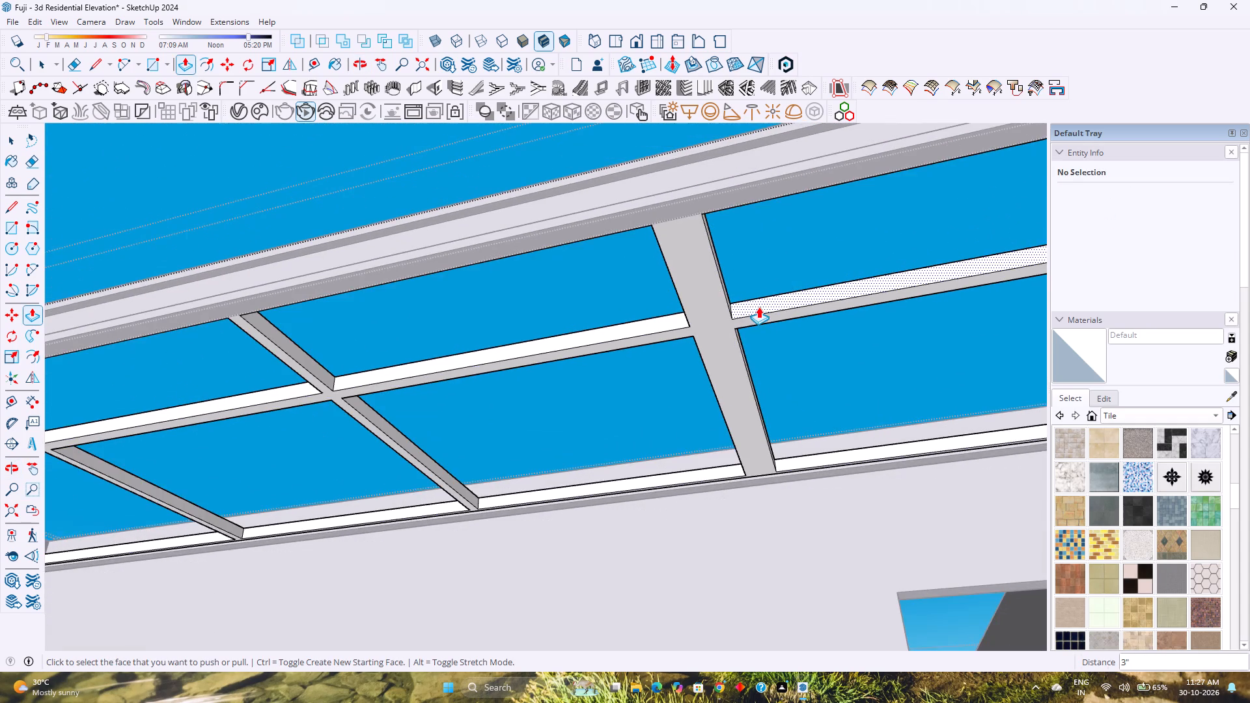
scroll(758, 307, "down", 5)
middle_click_drag(756, 309, 562, 353)
scroll(669, 260, "up", 4)
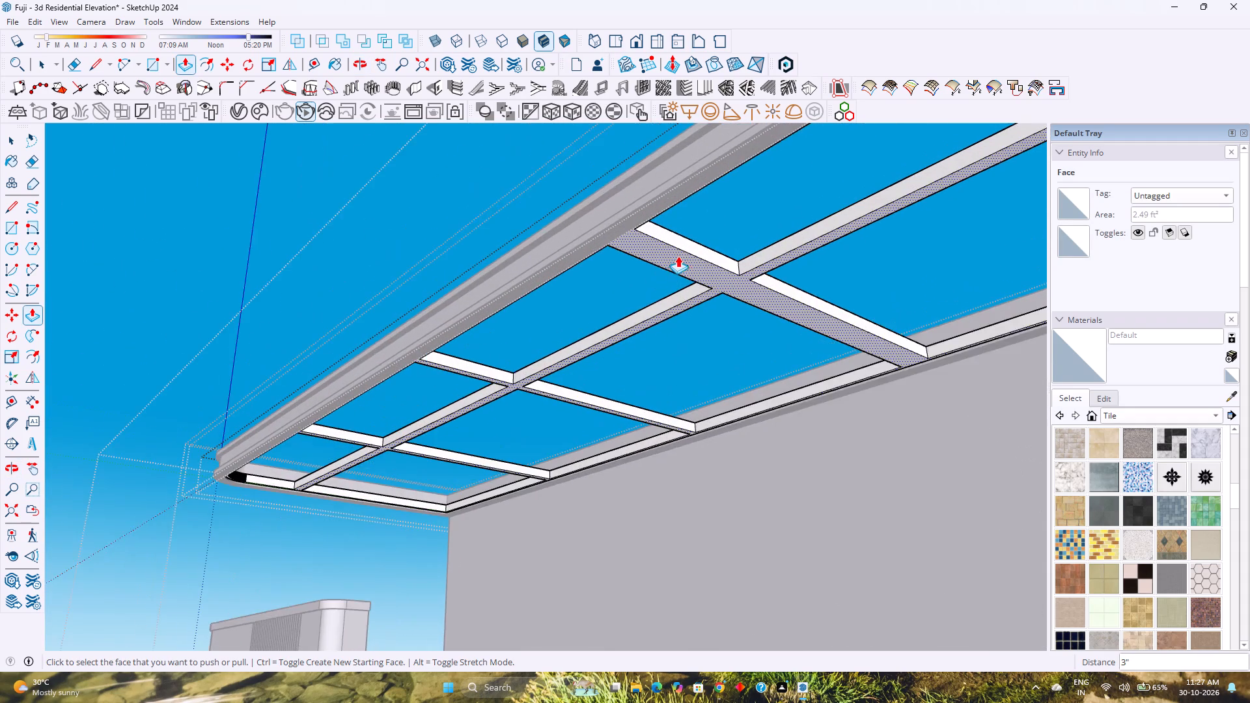
scroll(678, 256, "up", 3)
left_click(687, 245)
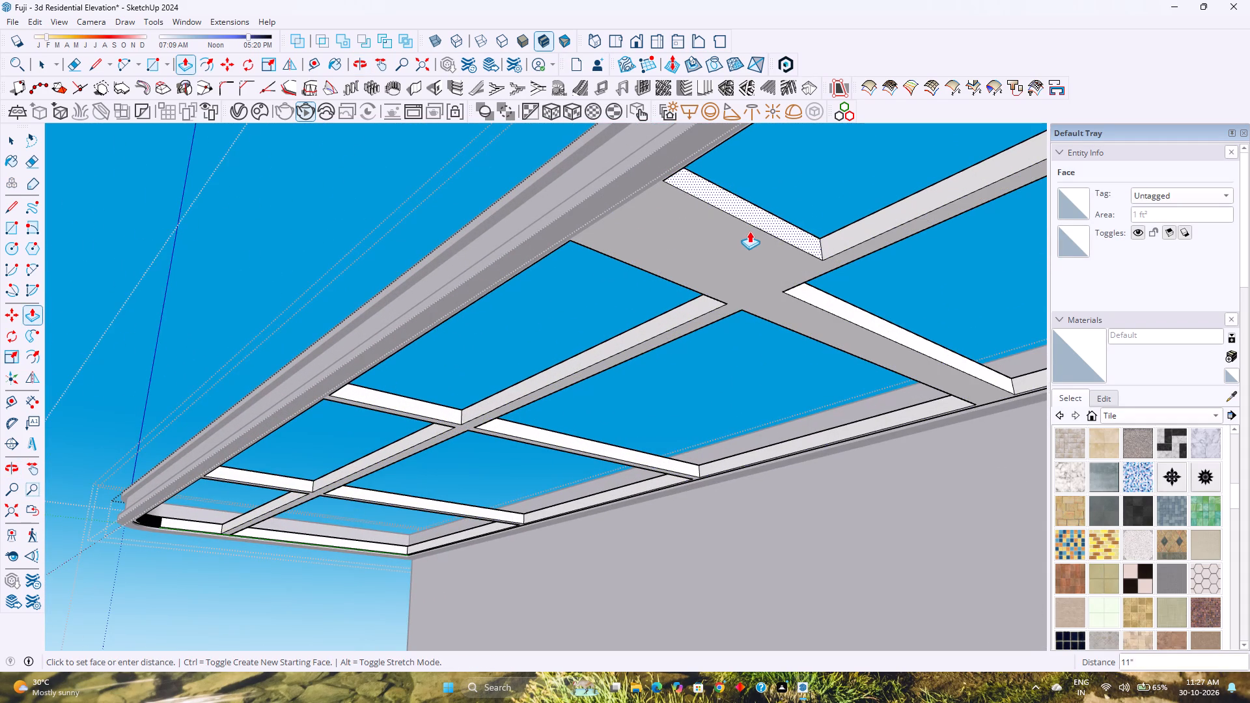
key("6")
key("Return")
double_click(811, 291)
Pull the front and wall-side side faces on the opposite side of the same cross strip out 6 inches.
middle_click_drag(717, 314, 1061, 306)
middle_click_drag(775, 362, 933, 346)
double_click(837, 367)
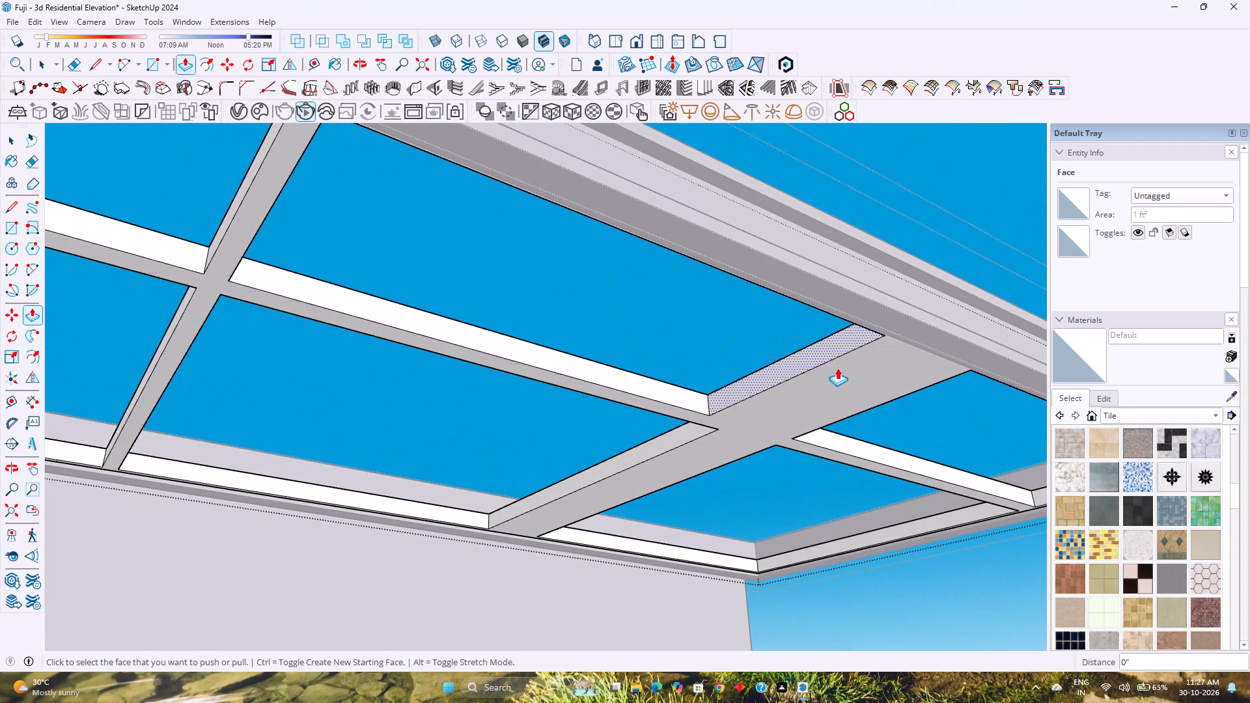
double_click(660, 437)
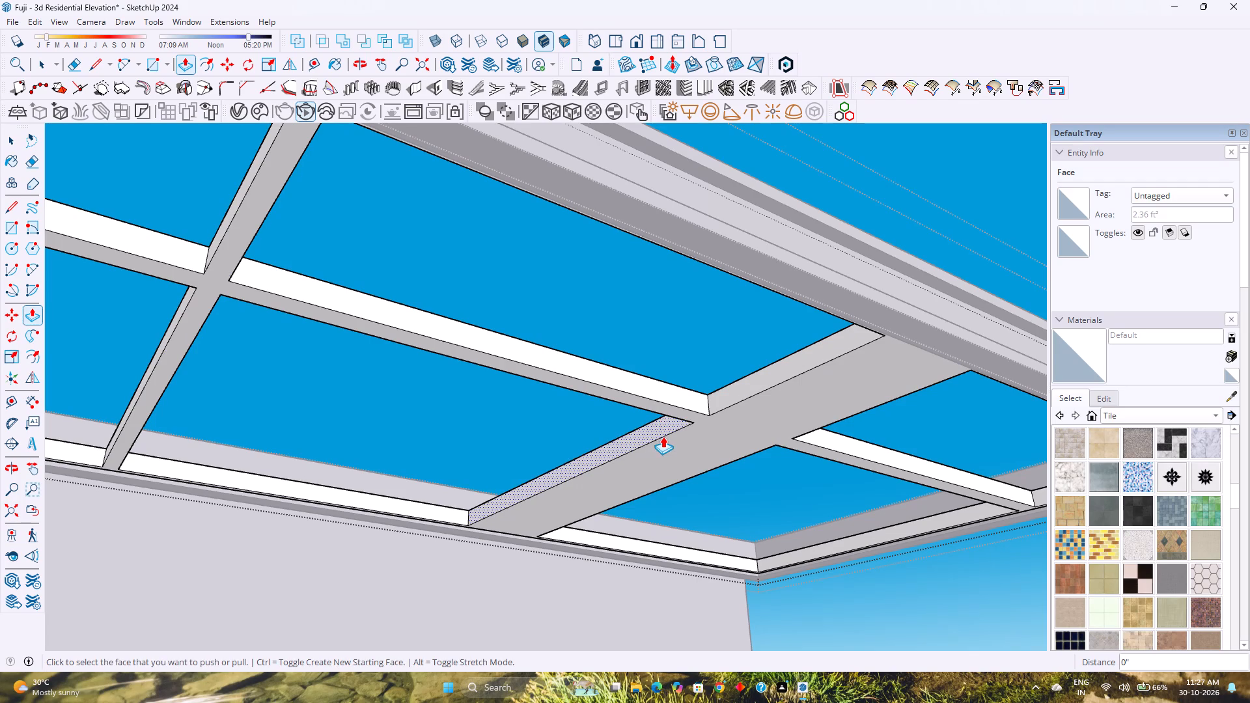
Examine the widened cross strip from below against the whole roof grid and the front of the building.
middle_click_drag(658, 436, 465, 431)
middle_click_drag(605, 471, 511, 445)
scroll(136, 454, "down", 8)
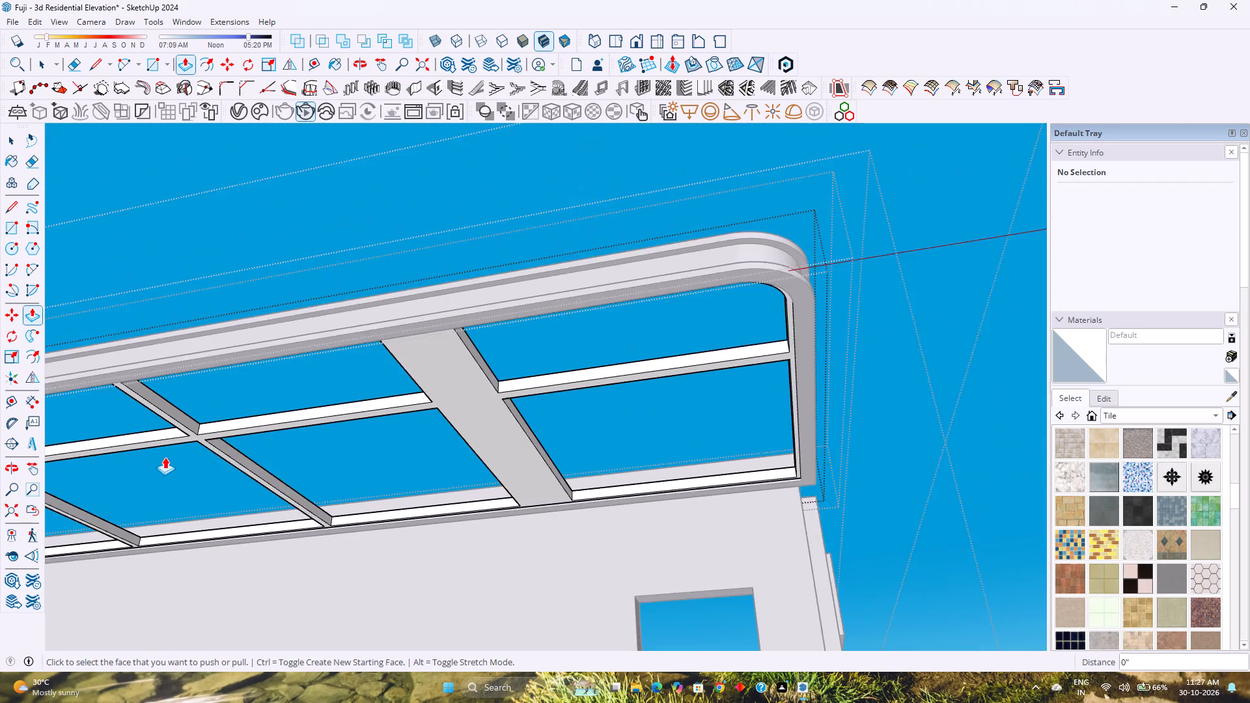
scroll(165, 457, "down", 2)
scroll(237, 462, "down", 3)
middle_click_drag(240, 463, 431, 408, "shift")
scroll(439, 405, "down", 3)
middle_click_drag(454, 405, 380, 434, "shift")
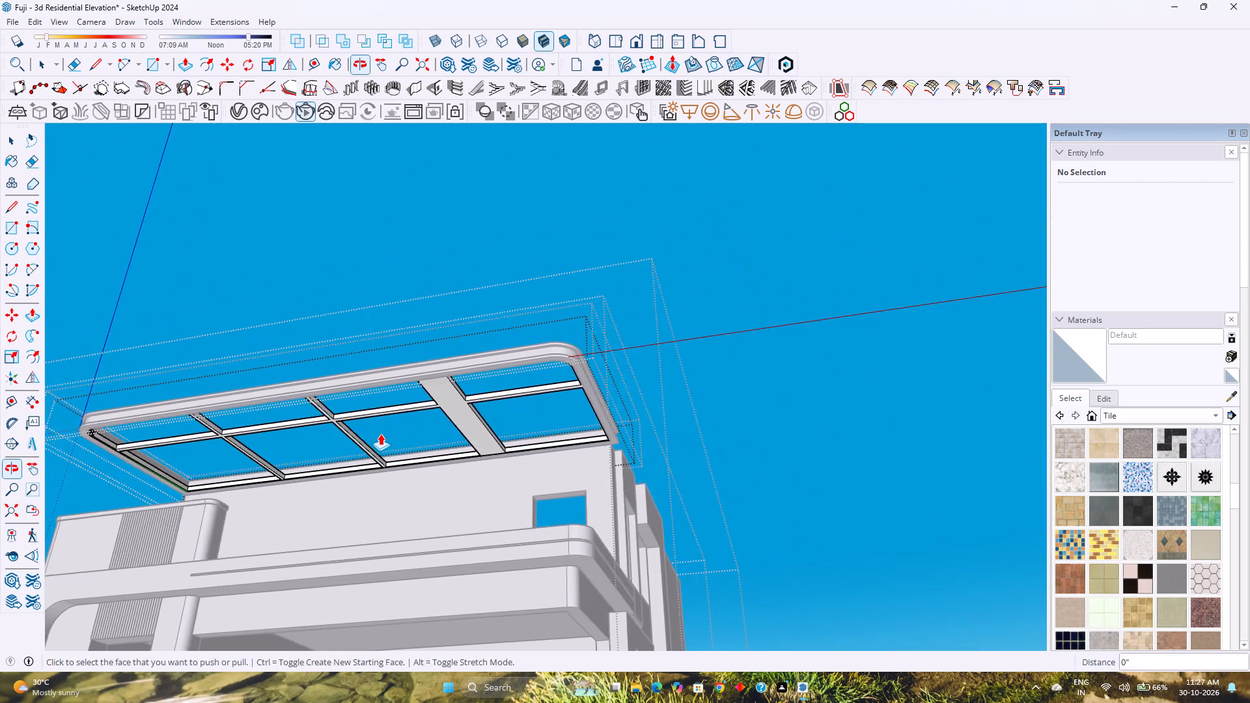
middle_click_drag(380, 434, 356, 448)
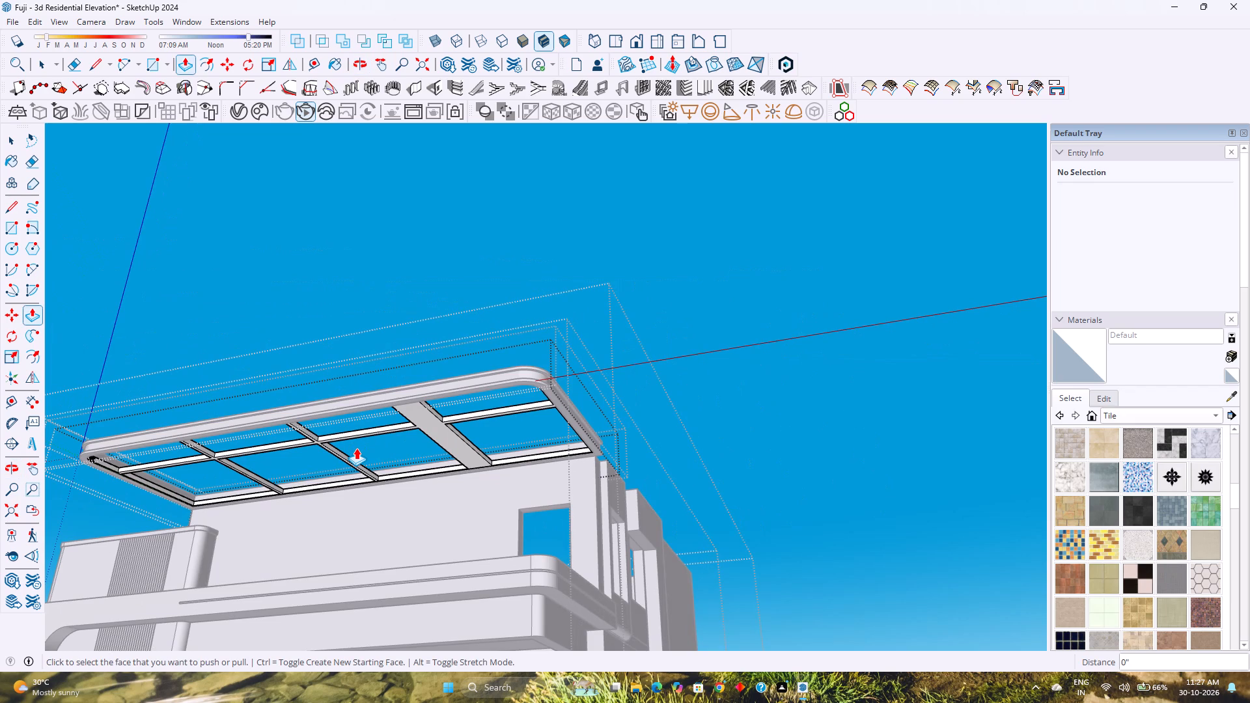
scroll(359, 422, "down", 2)
middle_click_drag(361, 426, 444, 421)
scroll(510, 446, "up", 7)
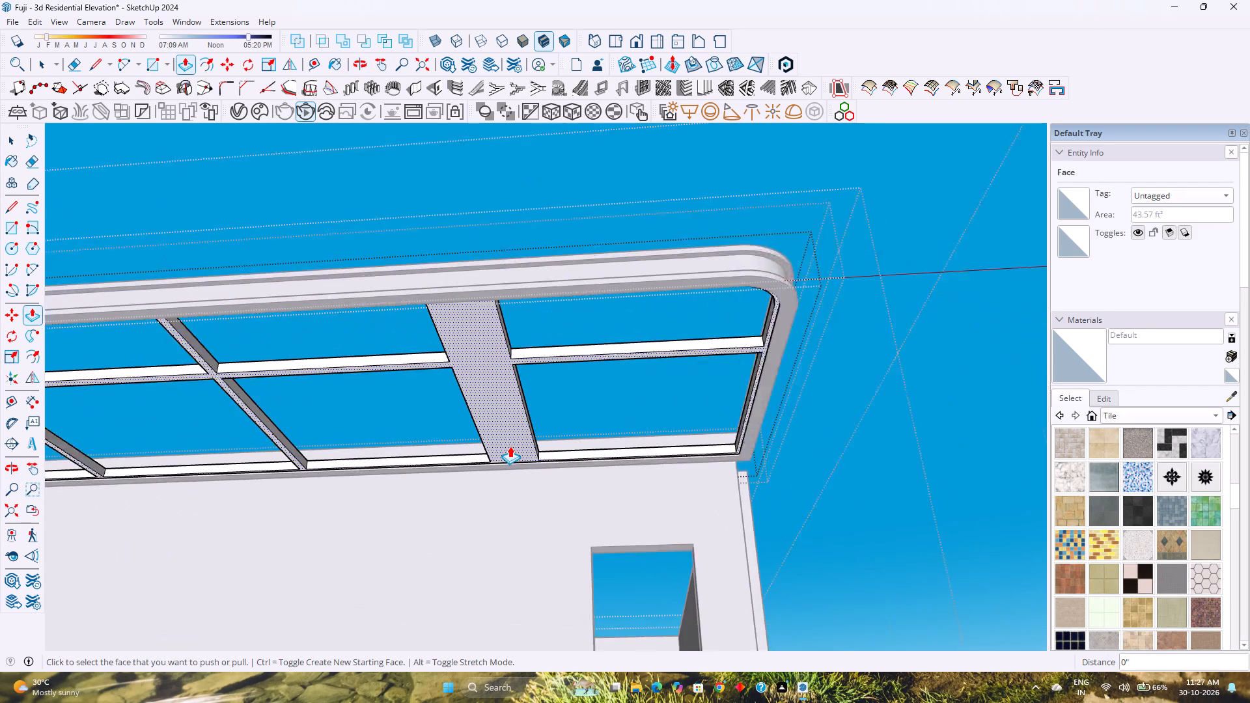
scroll(510, 446, "up", 1)
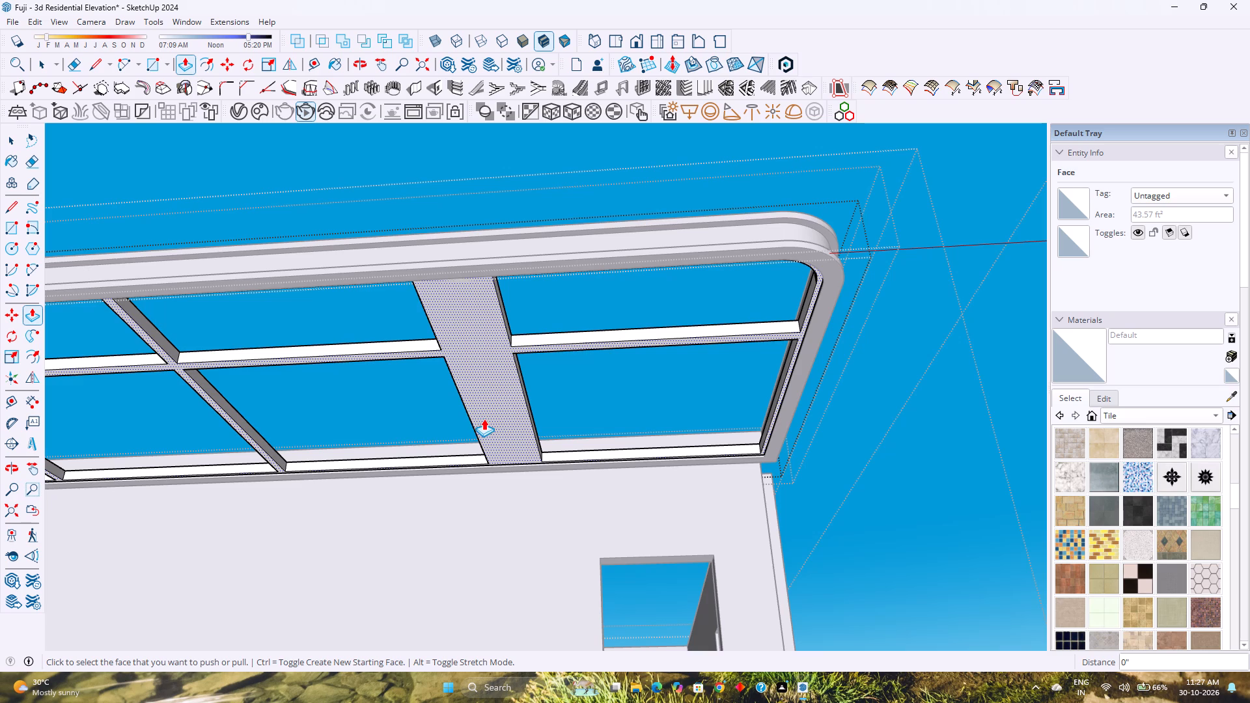
Measure the widened cross strip's width at its wall end without placing a dimension.
left_click(23, 402)
scroll(508, 462, "up", 6)
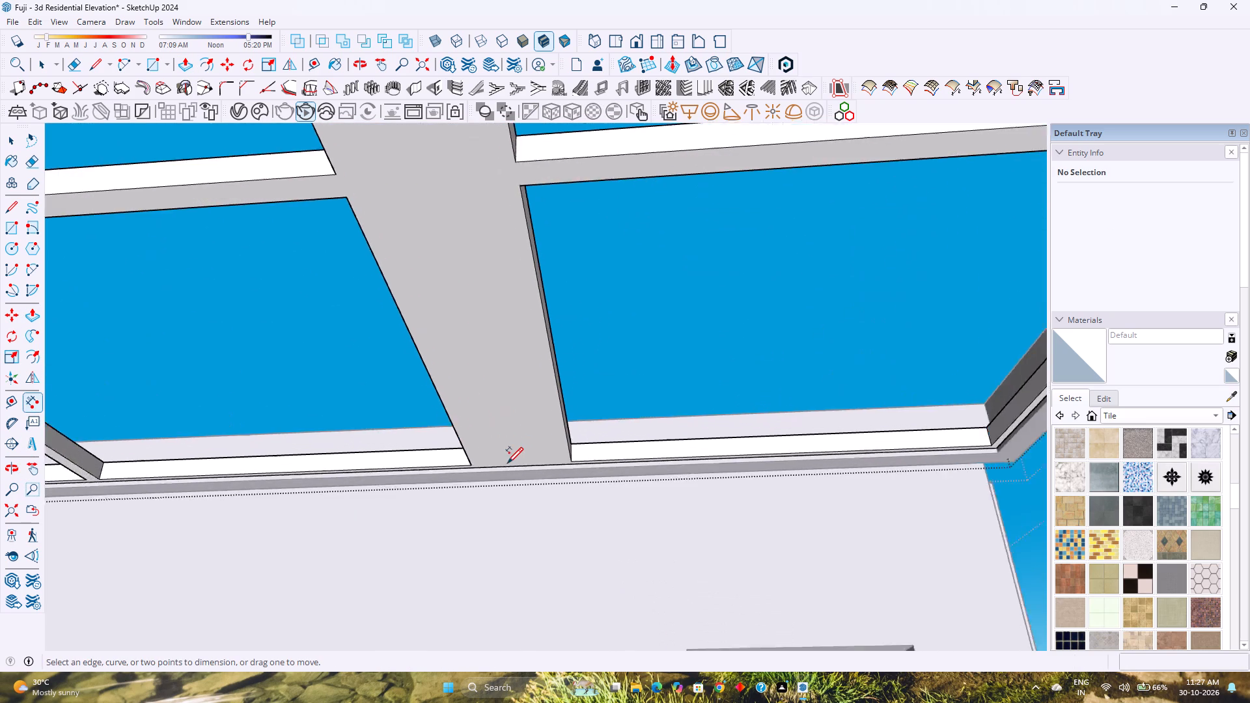
scroll(507, 462, "up", 2)
left_click(465, 466)
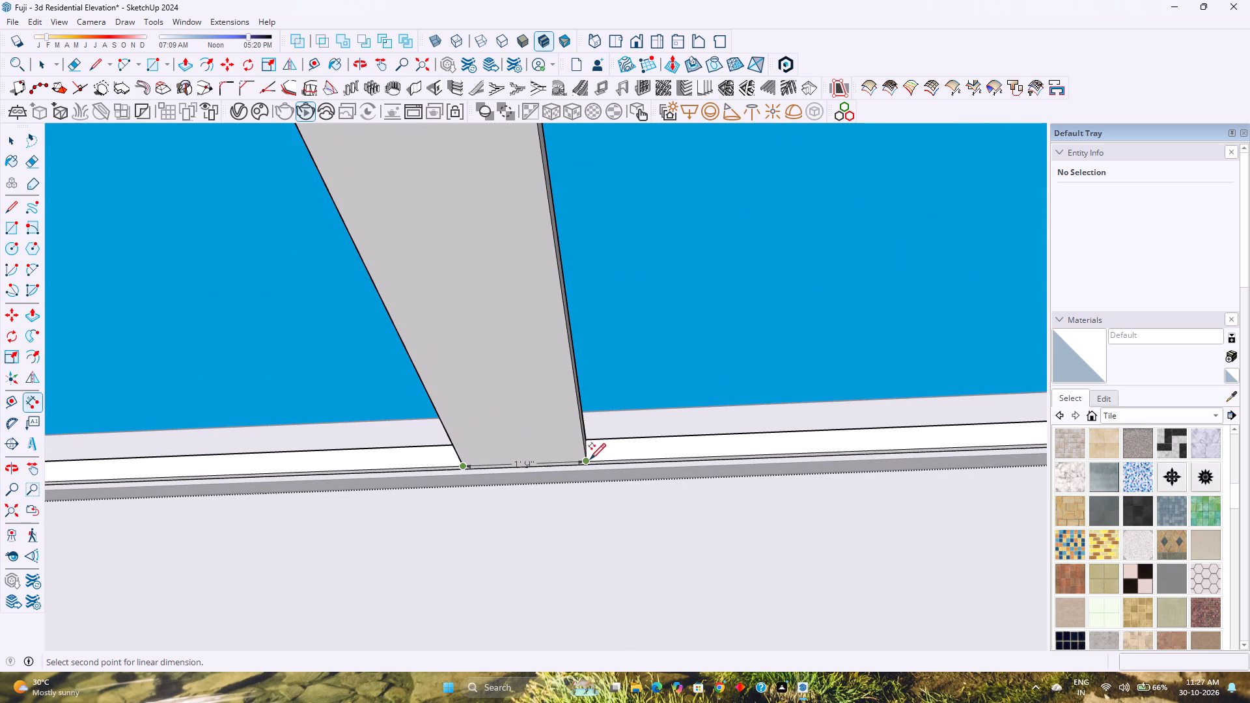
left_click(589, 458)
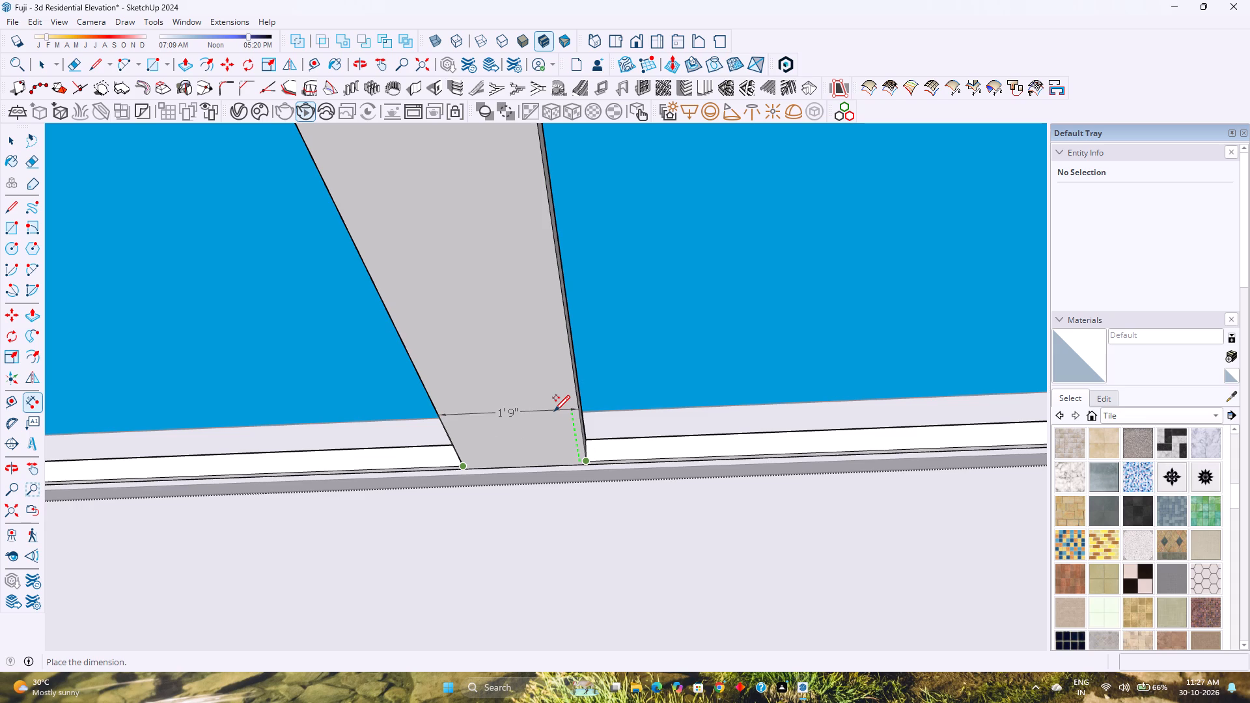
key("Escape")
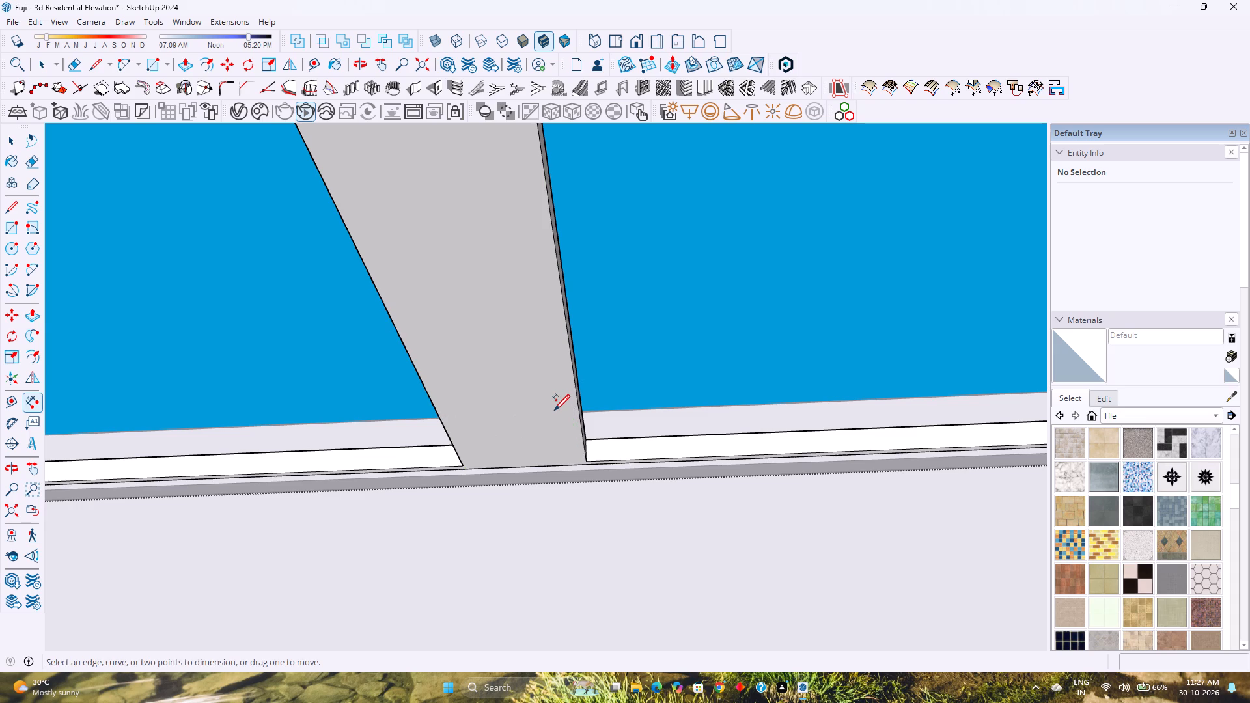
Narrow the wall-side segment of the widened cross strip by pushing both side faces in 3 inches.
scroll(554, 408, "down", 9)
middle_click_drag(554, 408, 420, 429)
key("p")
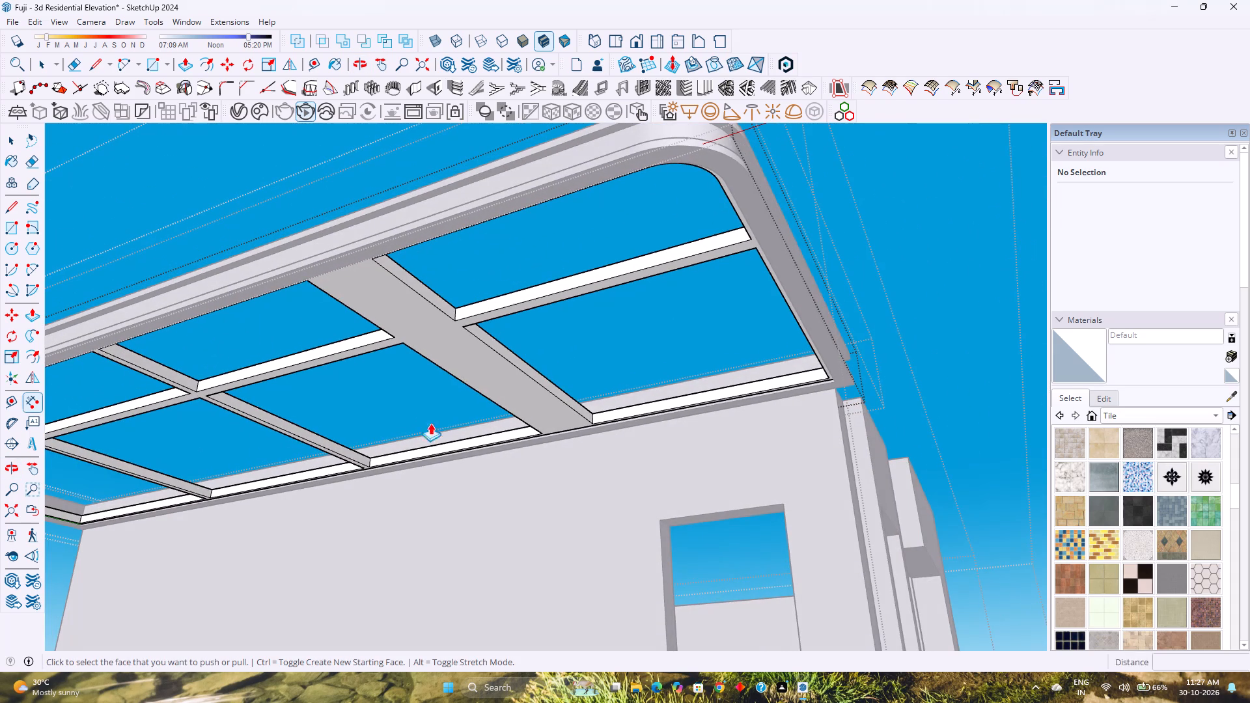
scroll(540, 364, "up", 6)
left_click(516, 378)
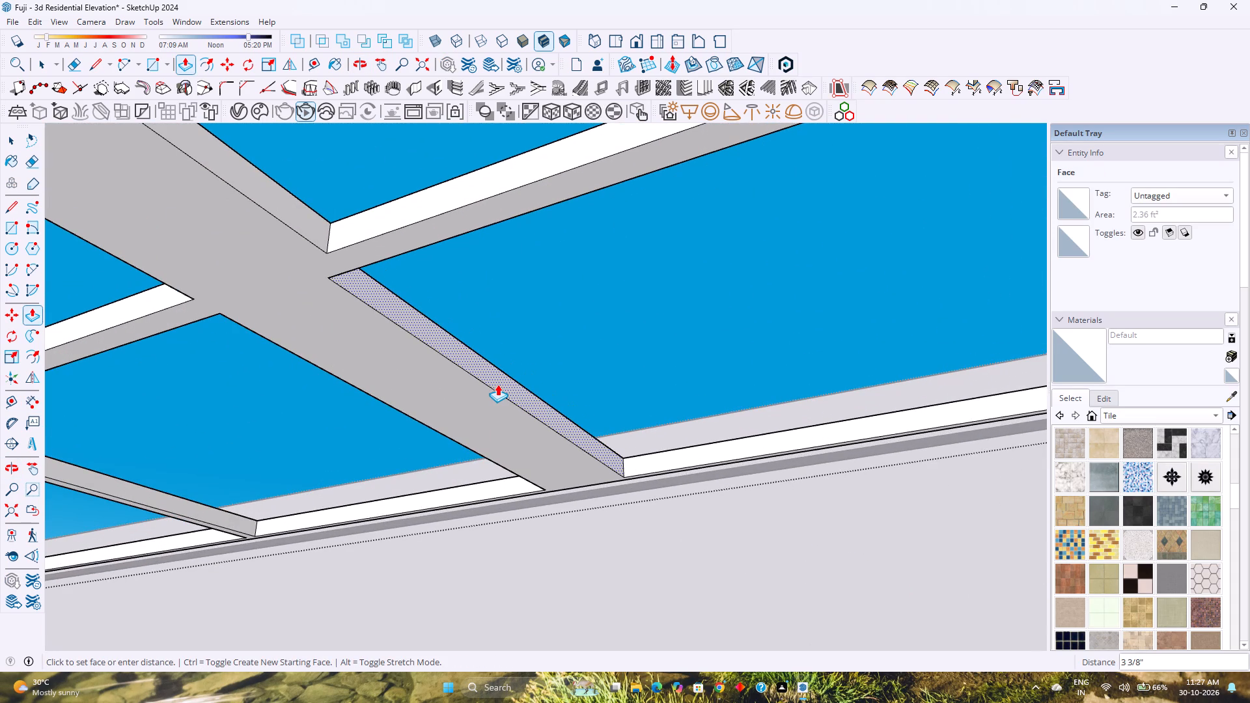
key("3")
key("Return")
middle_click_drag(417, 415, 746, 381)
middle_click(747, 381)
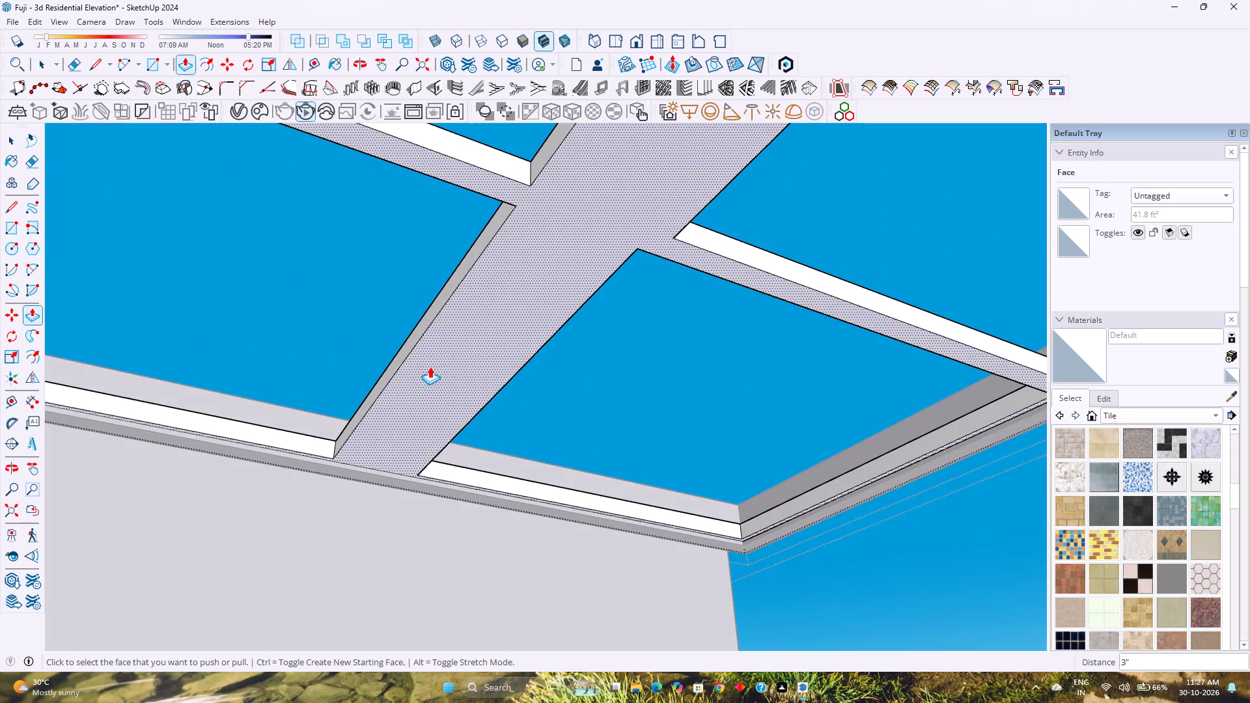
middle_click_drag(435, 364, 555, 401)
middle_click(555, 401)
double_click(488, 297)
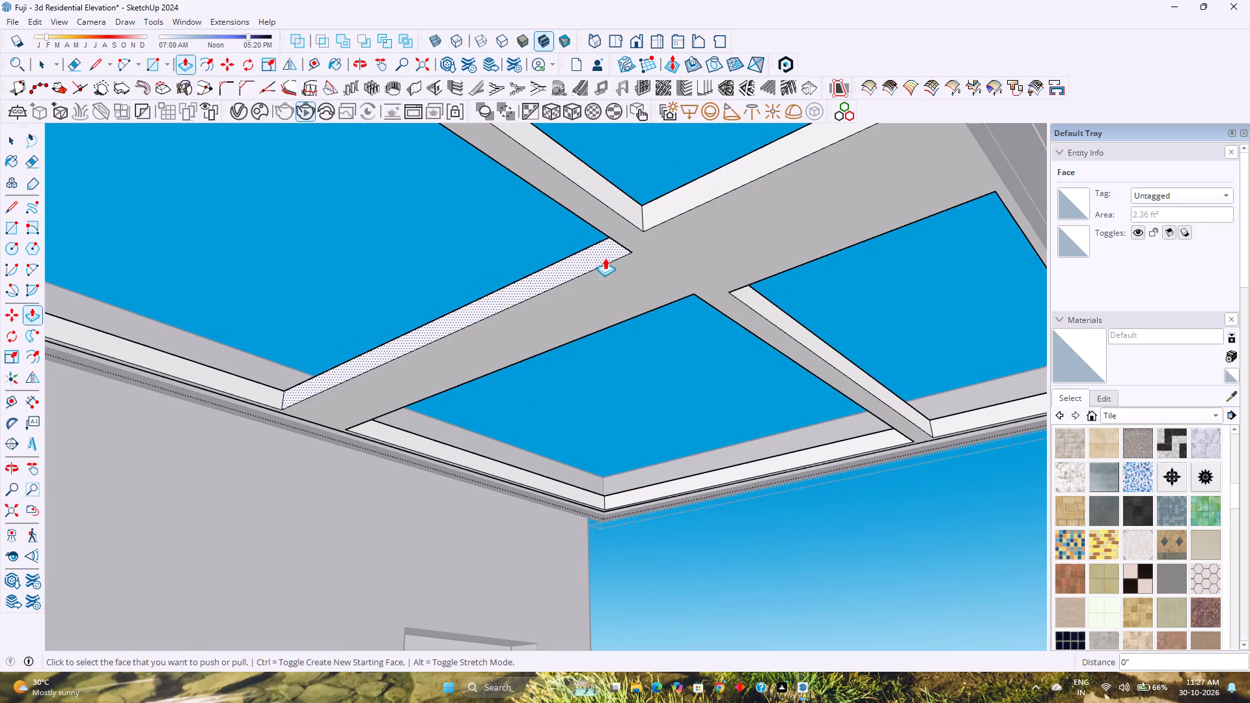
Narrow the front segment of the same cross strip by pushing both side faces in 3 inches, flush with the wall-side segment.
double_click(689, 200)
middle_click_drag(743, 227, 242, 336)
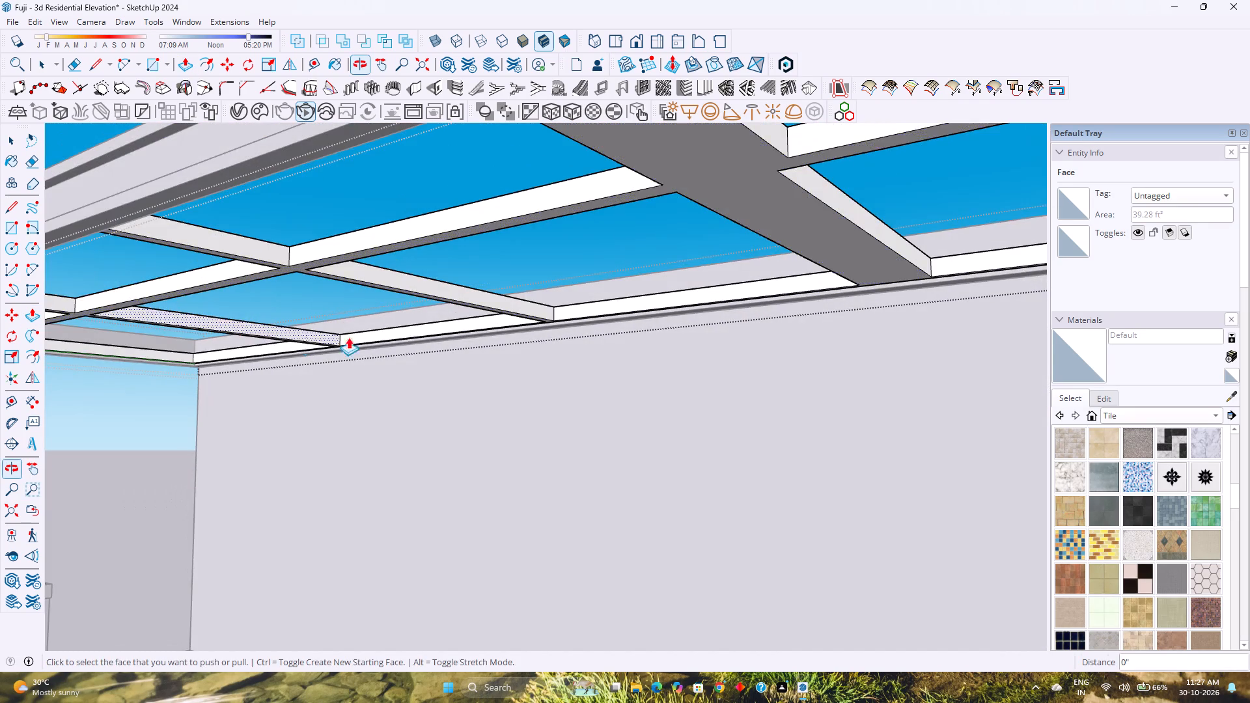
scroll(411, 329, "down", 1)
middle_click_drag(412, 328, 402, 389, "shift")
double_click(637, 310)
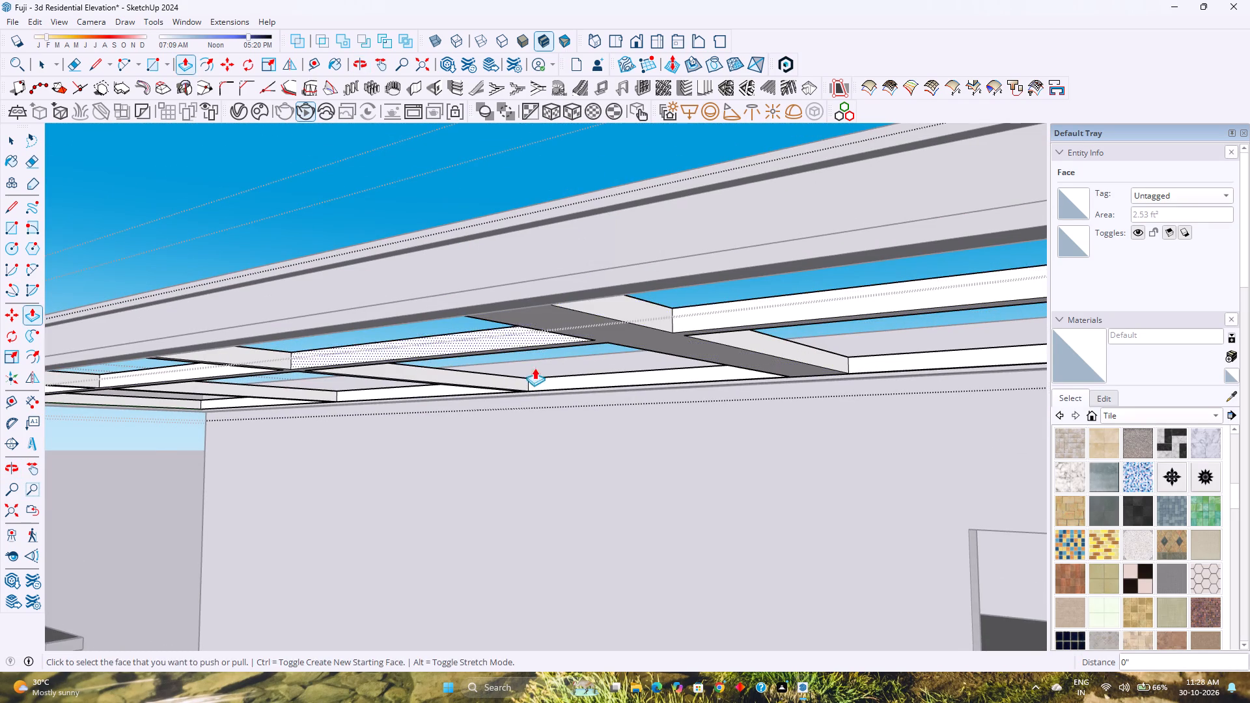
Widen the wall-side segment of the neighbouring cross strip, second from the window end, by pulling both side faces out 6 inches.
middle_click_drag(462, 389, 565, 313, "shift")
scroll(576, 308, "down", 2)
middle_click_drag(546, 324, 456, 367, "shift")
middle_click_drag(441, 369, 643, 275)
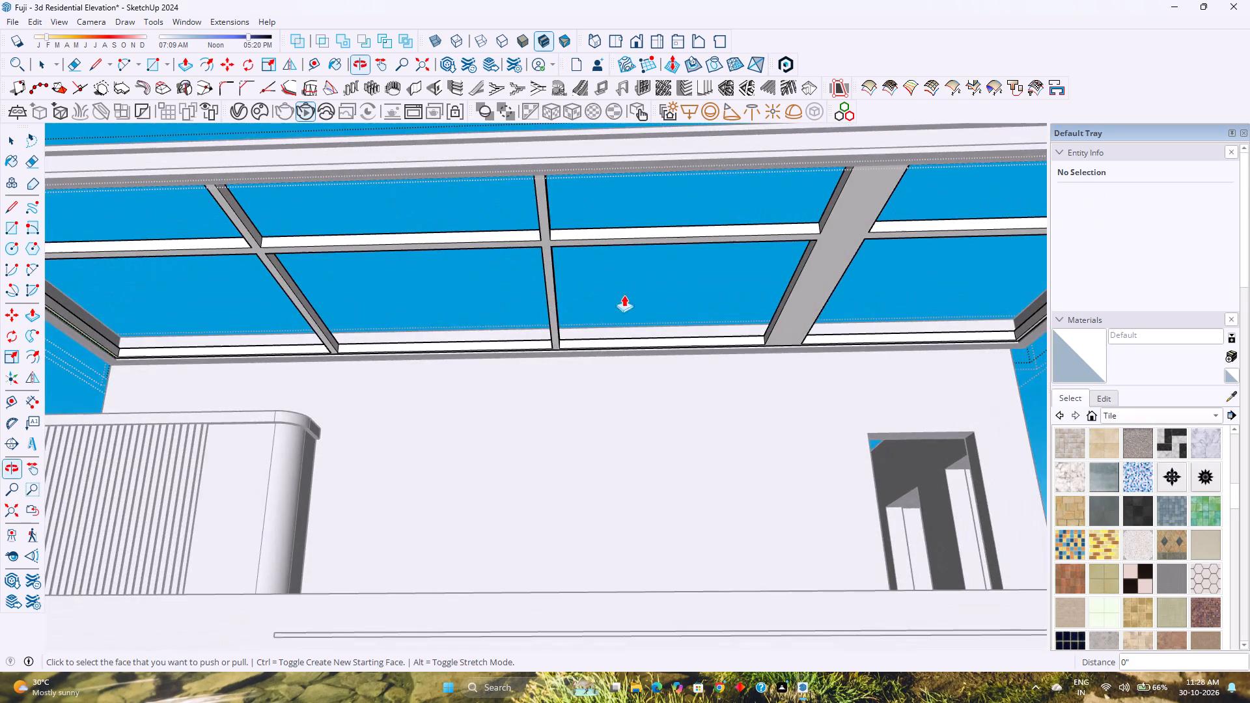
scroll(531, 365, "up", 4)
scroll(598, 331, "up", 4)
middle_click_drag(596, 331, 508, 372)
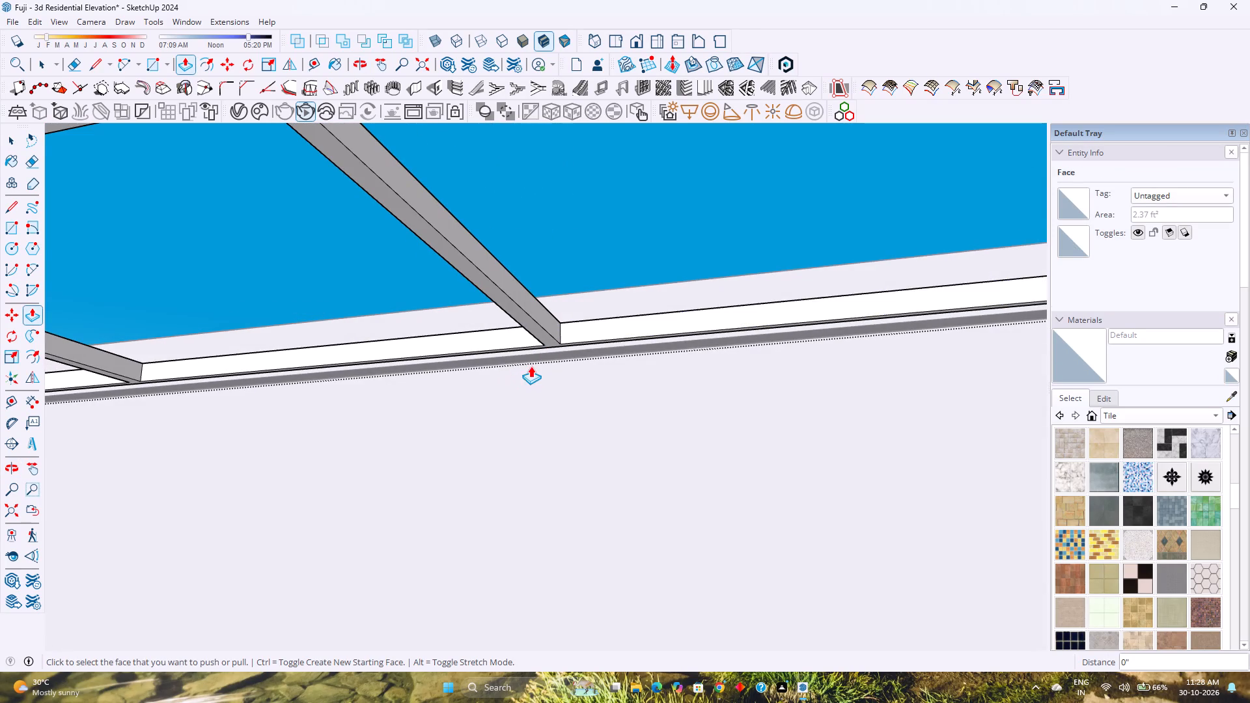
scroll(533, 361, "down", 8)
middle_click_drag(566, 351, 500, 363)
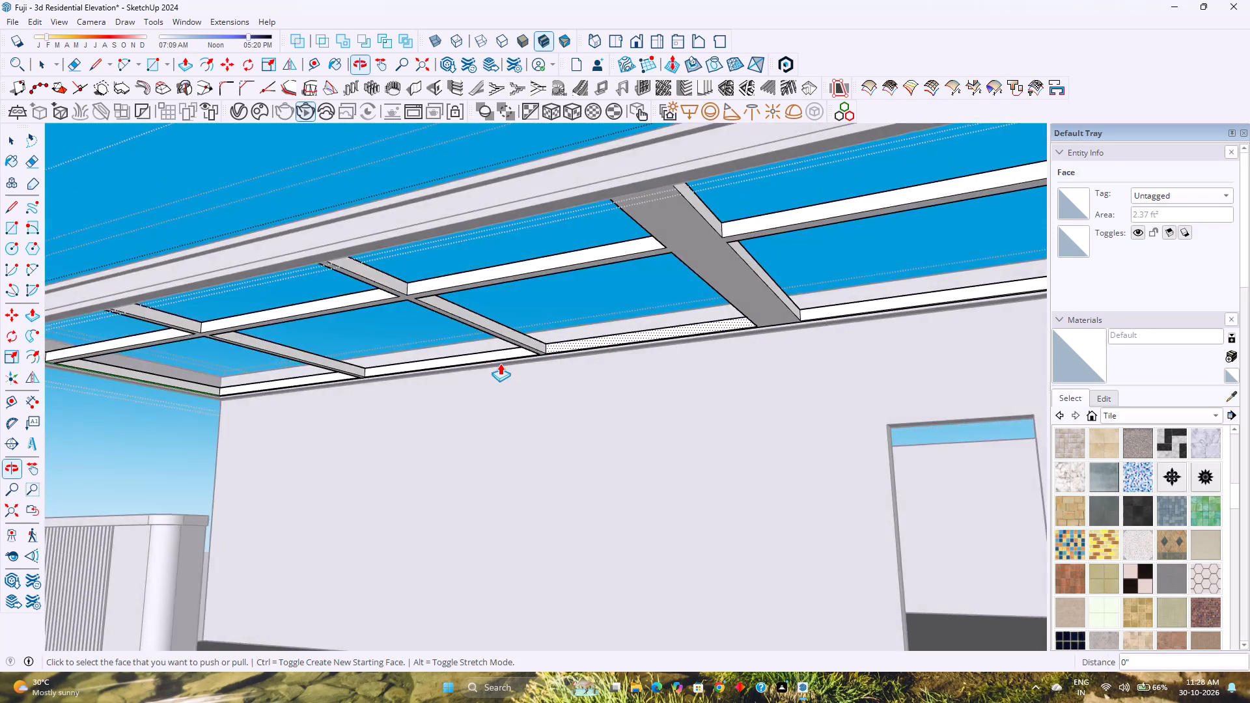
middle_click(500, 363)
middle_click(500, 363)
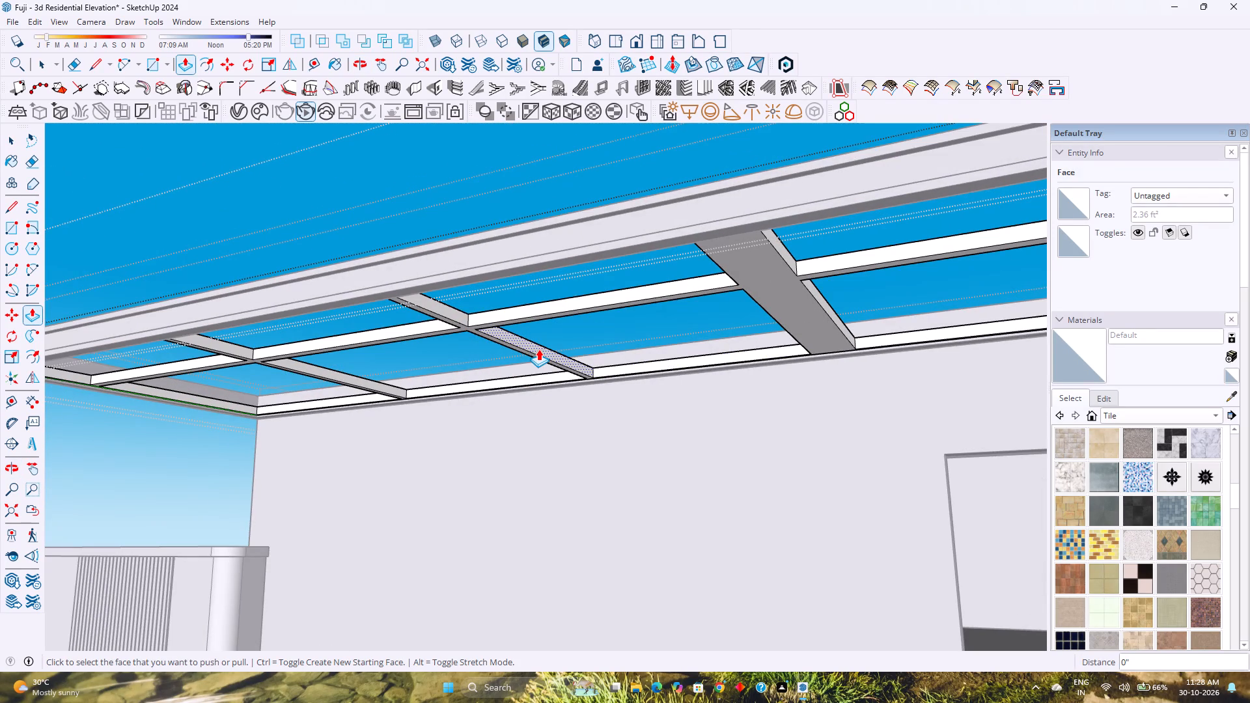
left_click(538, 349)
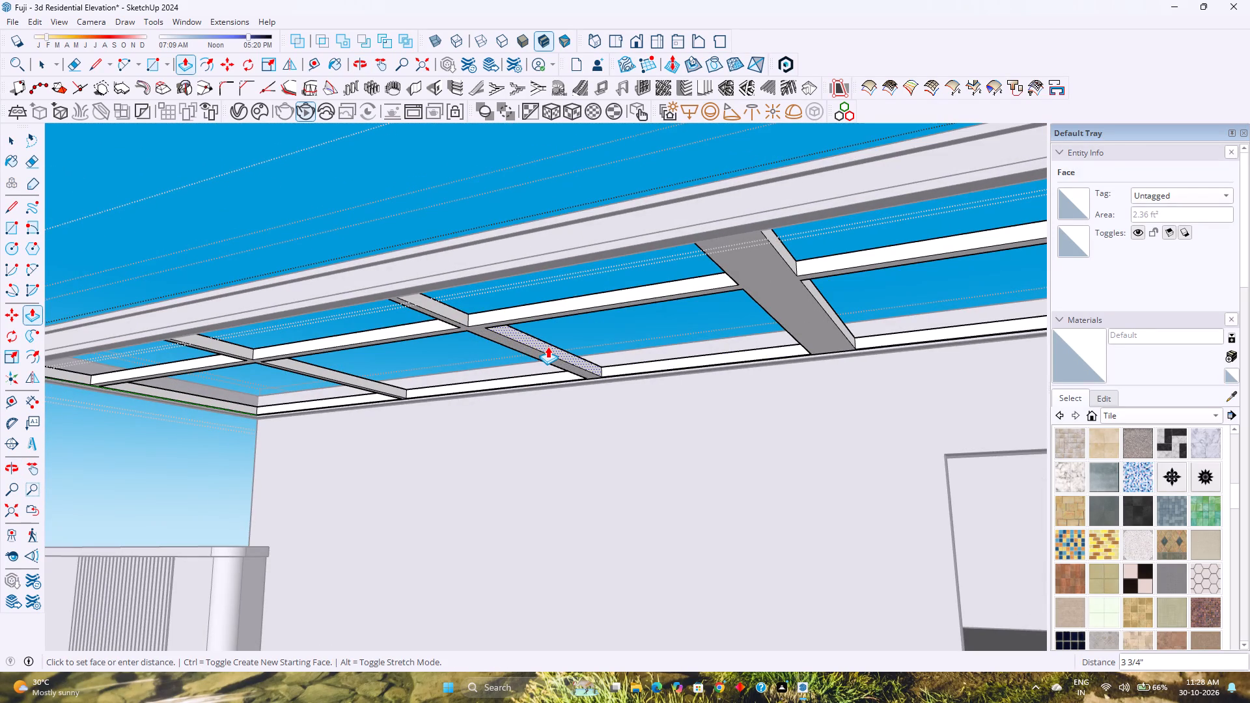
key("6")
key("Return")
middle_click_drag(476, 370, 793, 349)
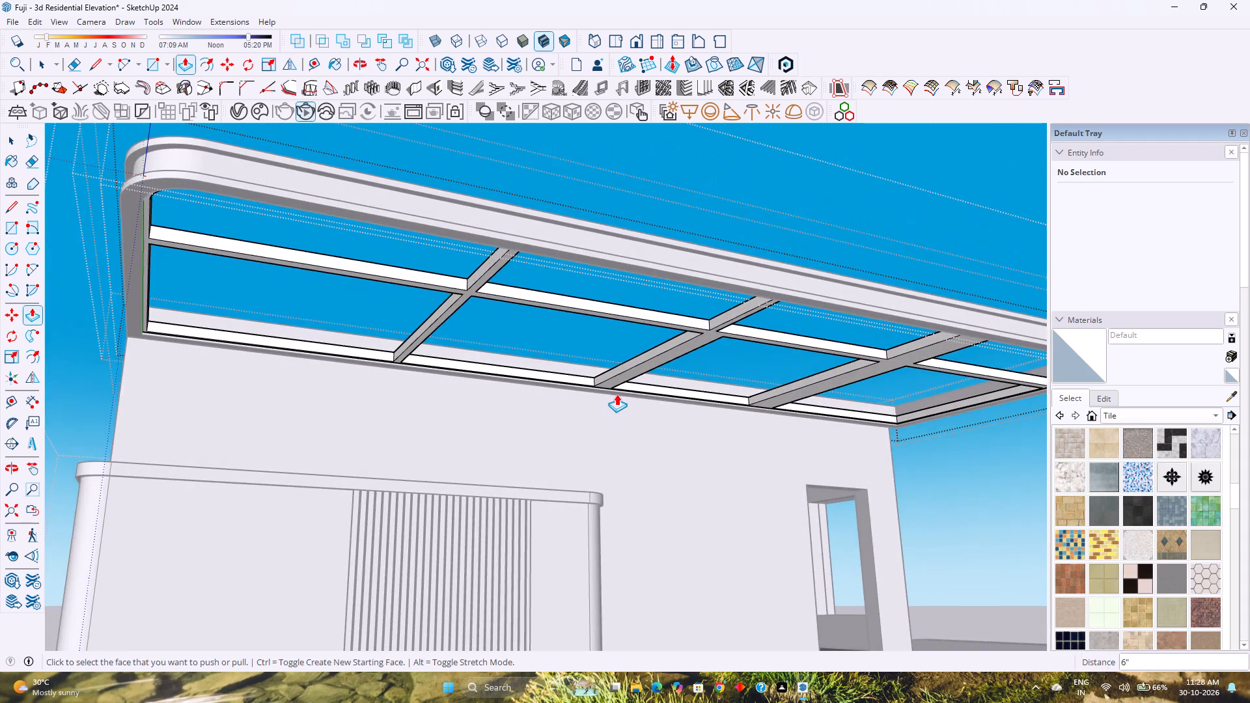
scroll(617, 394, "up", 3)
double_click(632, 356)
Compare the wall-end widths of the two widened cross strips with the Dimension tool, without placing any dimension.
scroll(632, 356, "up", 1)
middle_click_drag(632, 357, 473, 333)
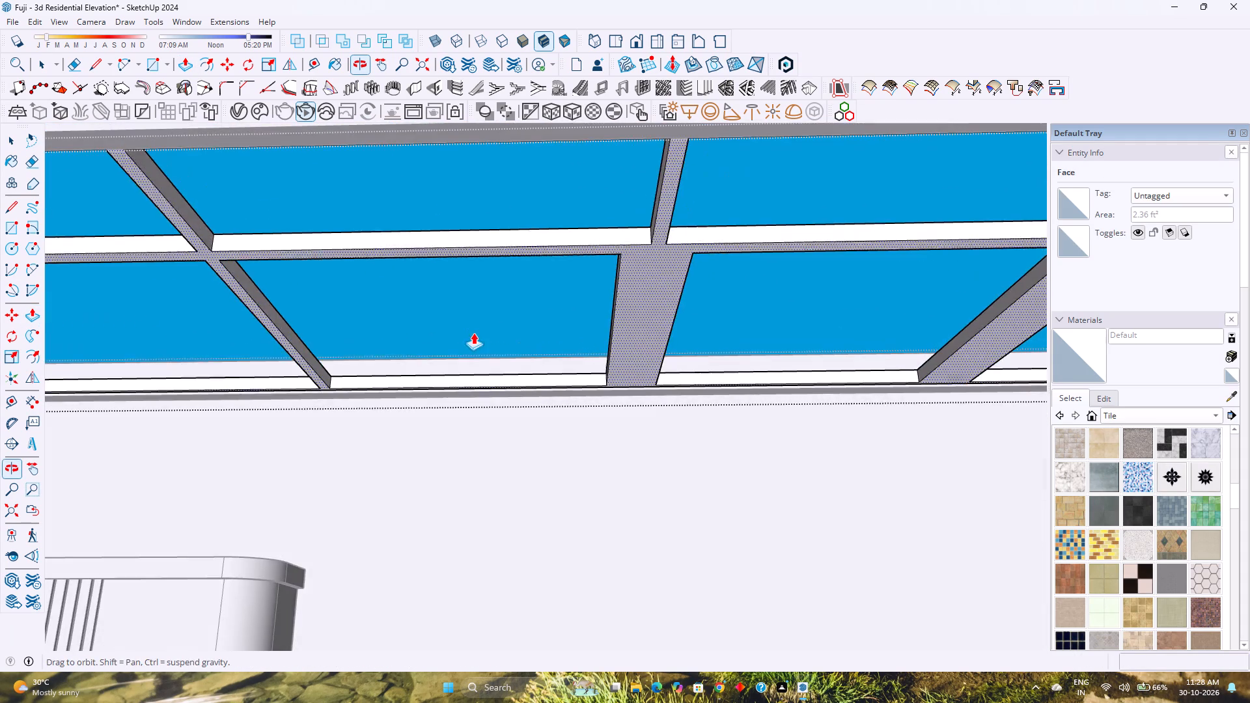
scroll(570, 388, "up", 4)
left_click(36, 395)
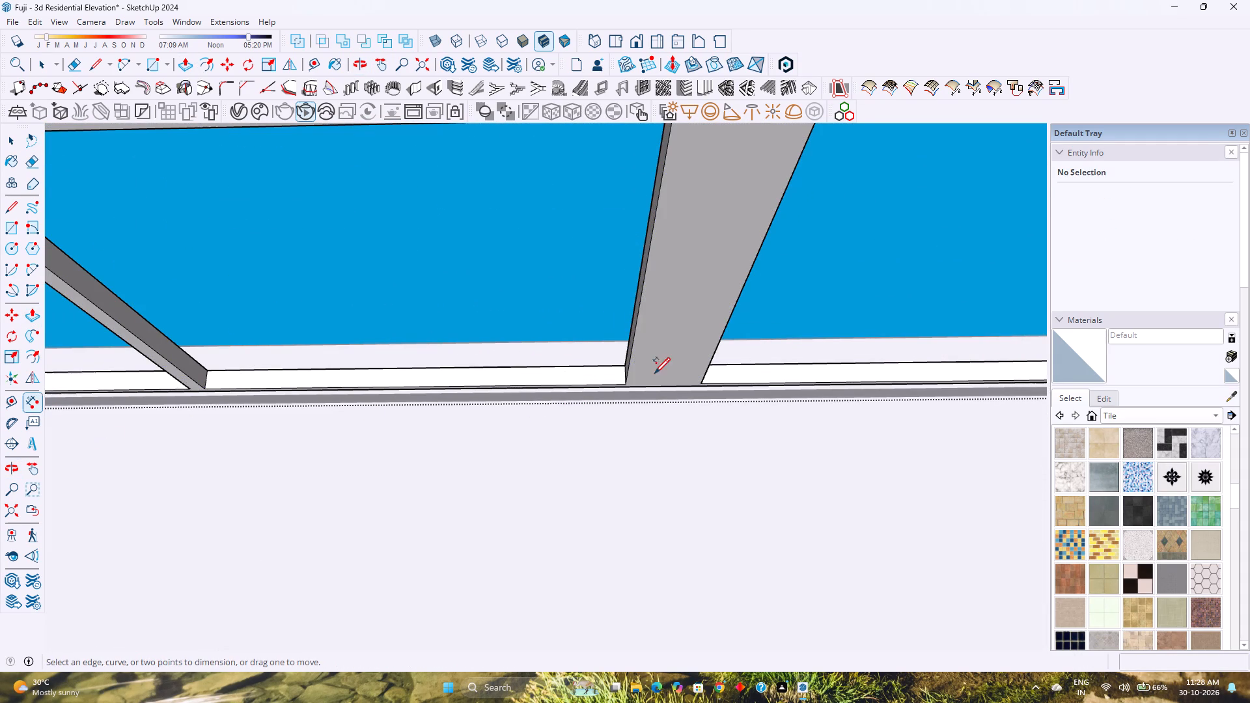
left_click(627, 381)
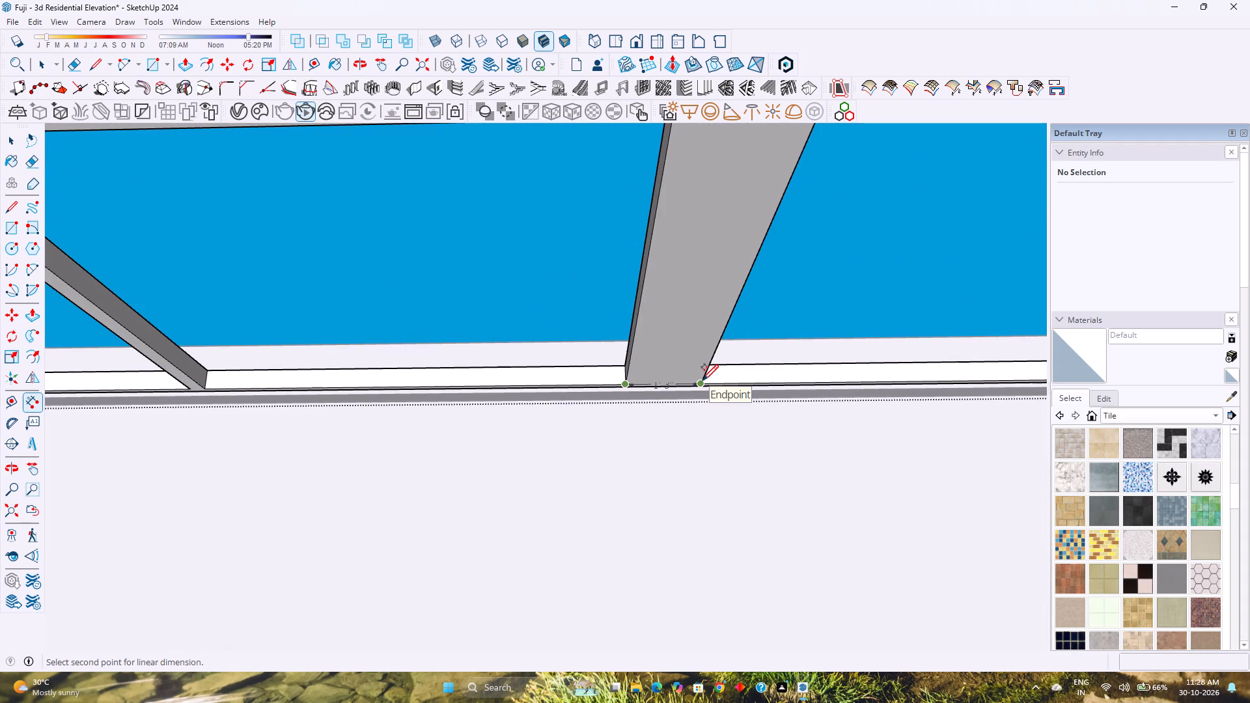
key("Escape")
scroll(699, 379, "down", 3)
middle_click_drag(729, 387, 437, 398, "shift")
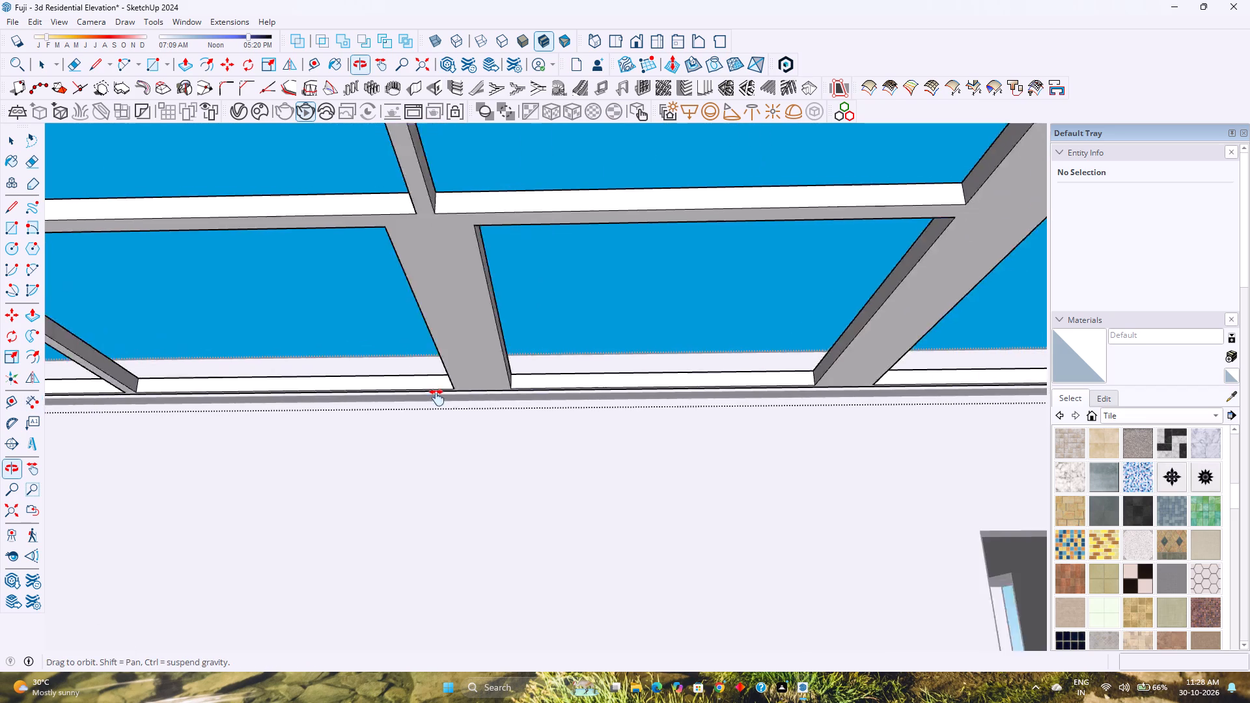
middle_click_drag(437, 398, 350, 405, "shift")
scroll(645, 407, "up", 6)
left_click(606, 386)
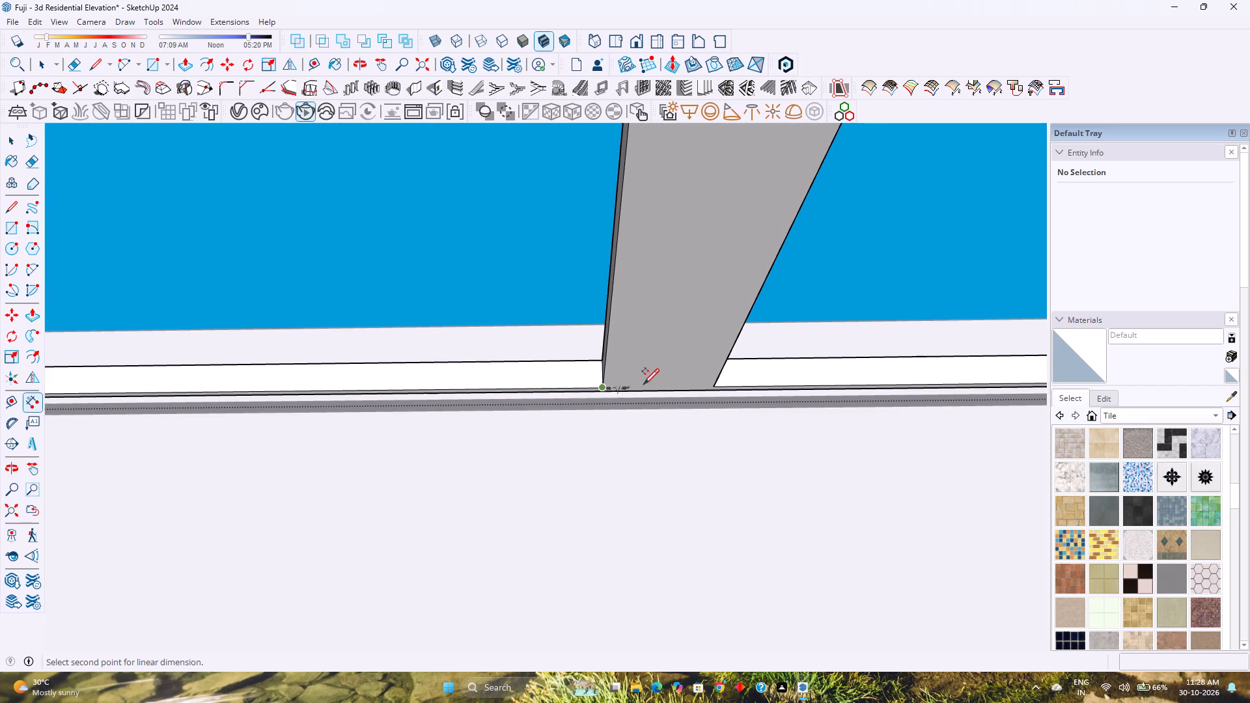
left_click(715, 382)
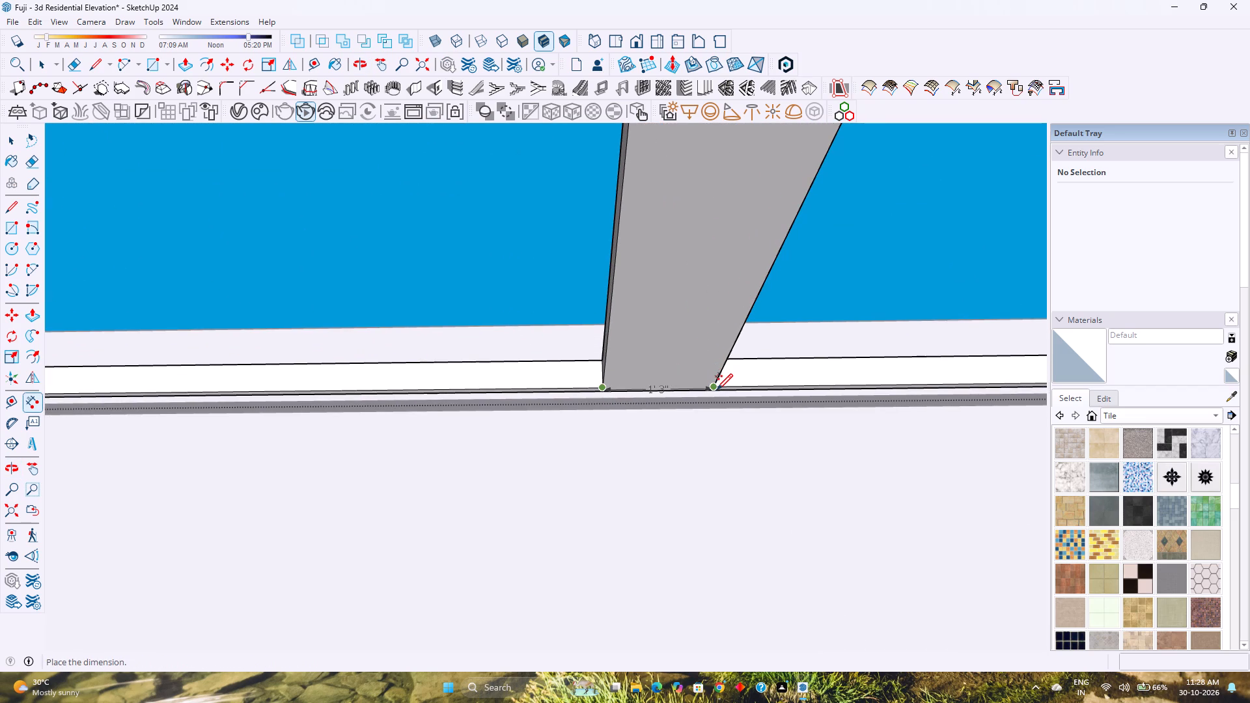
key("Escape")
Widen the front segment of the second cross strip from the window end by pulling both side faces out flush with its wall-side segment.
scroll(711, 387, "down", 11)
key("p")
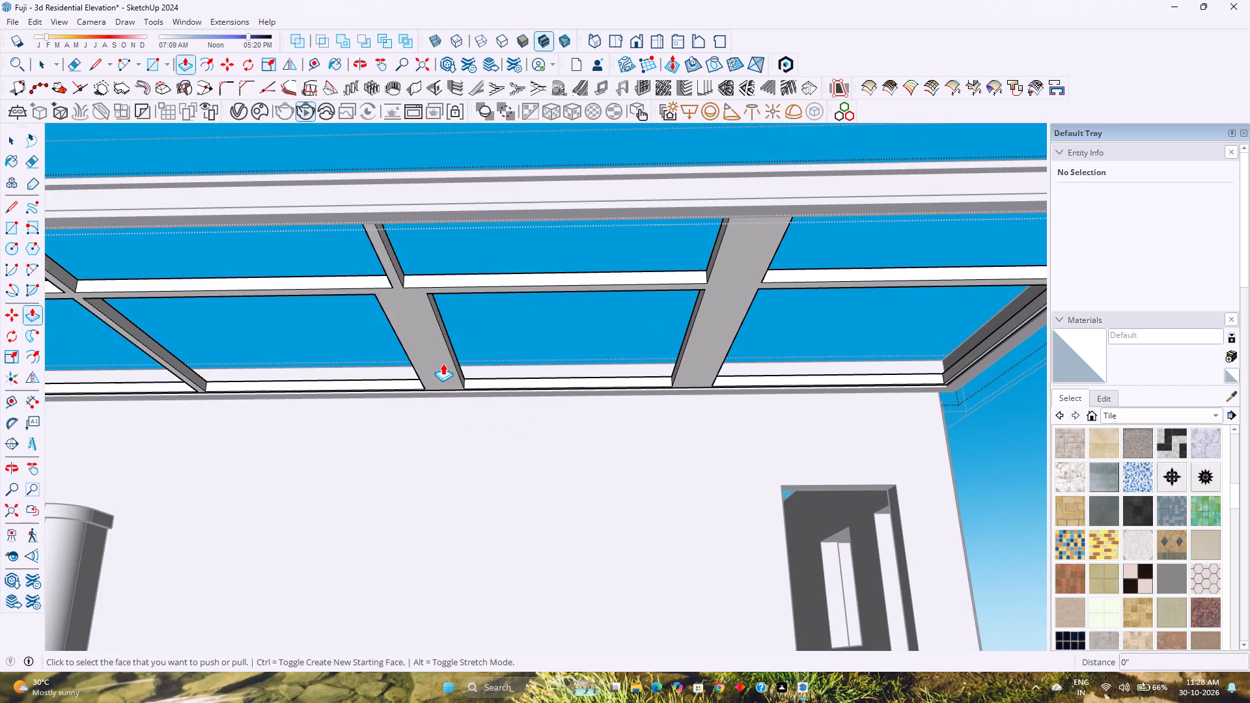
scroll(393, 280, "up", 4)
left_click(405, 260)
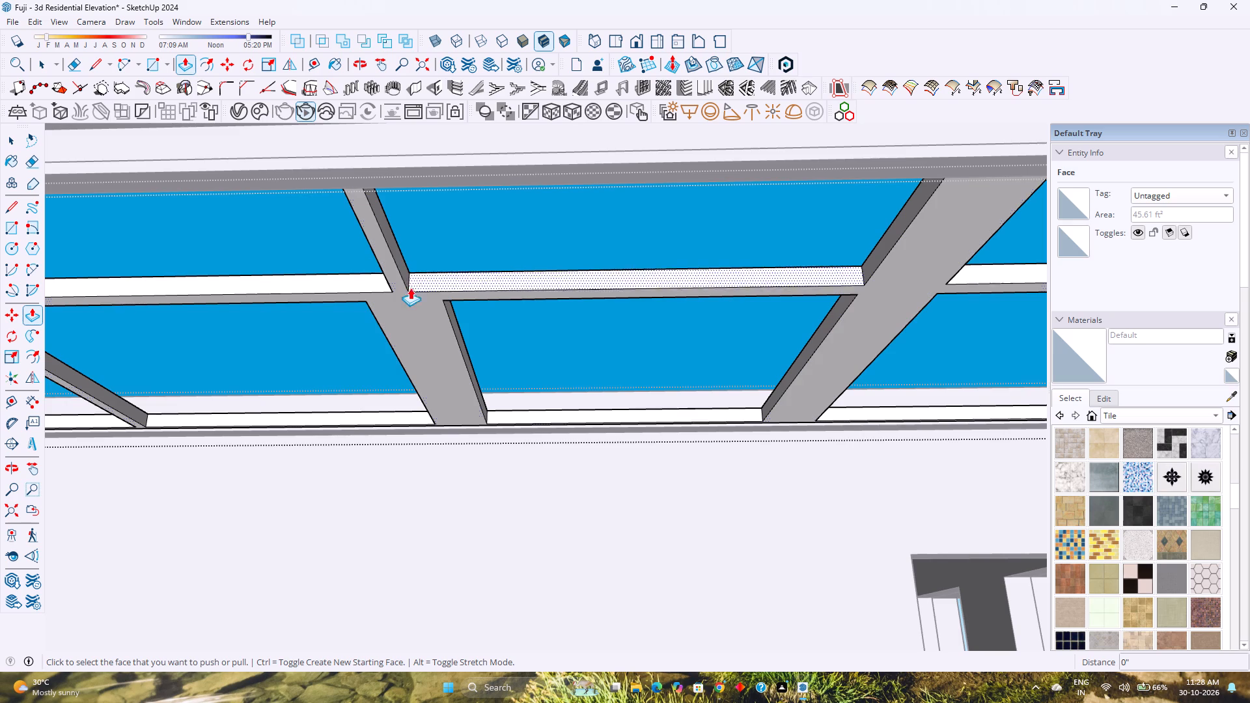
left_click(402, 271)
left_click(442, 301)
middle_click_drag(383, 309, 426, 305)
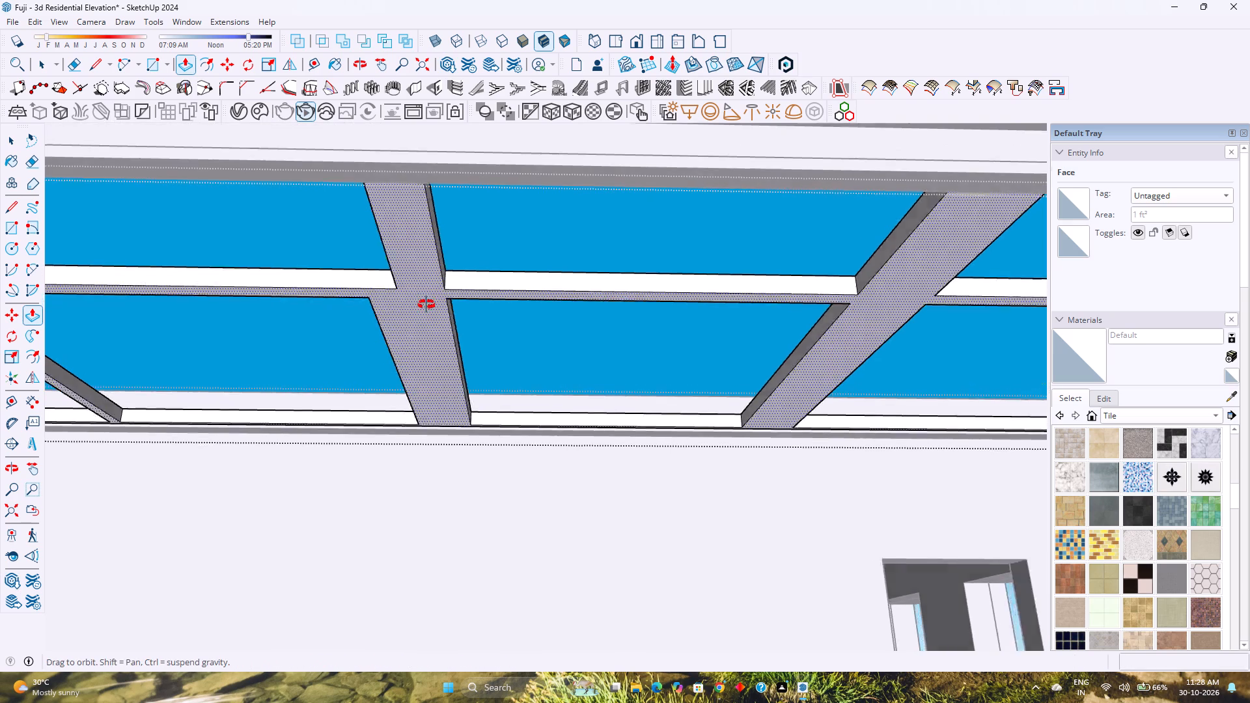
middle_click_drag(426, 305, 603, 347)
double_click(456, 256)
scroll(456, 256, "down", 4)
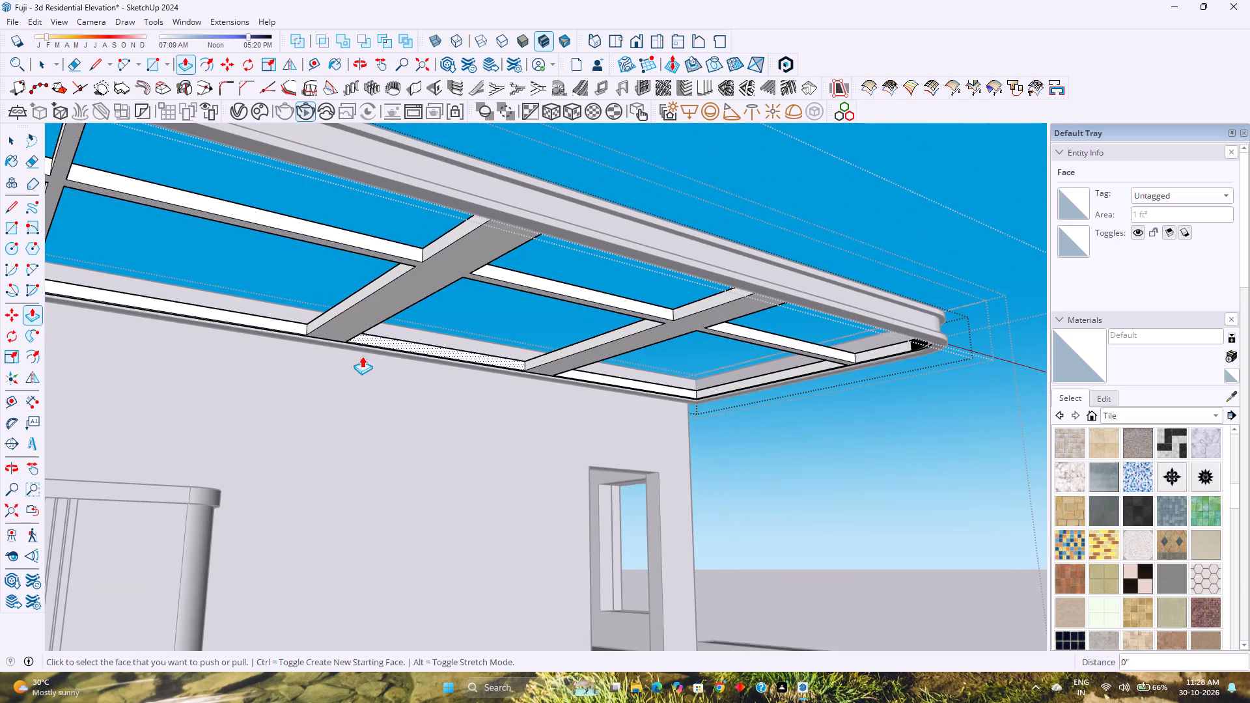
Widen the wall-side segment of the third cross strip from the window end, repeating the same pull distance on both side faces.
middle_click_drag(355, 361, 493, 313, "shift")
middle_click(496, 312, "shift")
middle_click_drag(501, 311, 341, 340)
middle_click_drag(337, 339, 460, 376, "shift")
middle_click_drag(355, 357, 296, 346)
middle_click(292, 346)
scroll(262, 303, "up", 2)
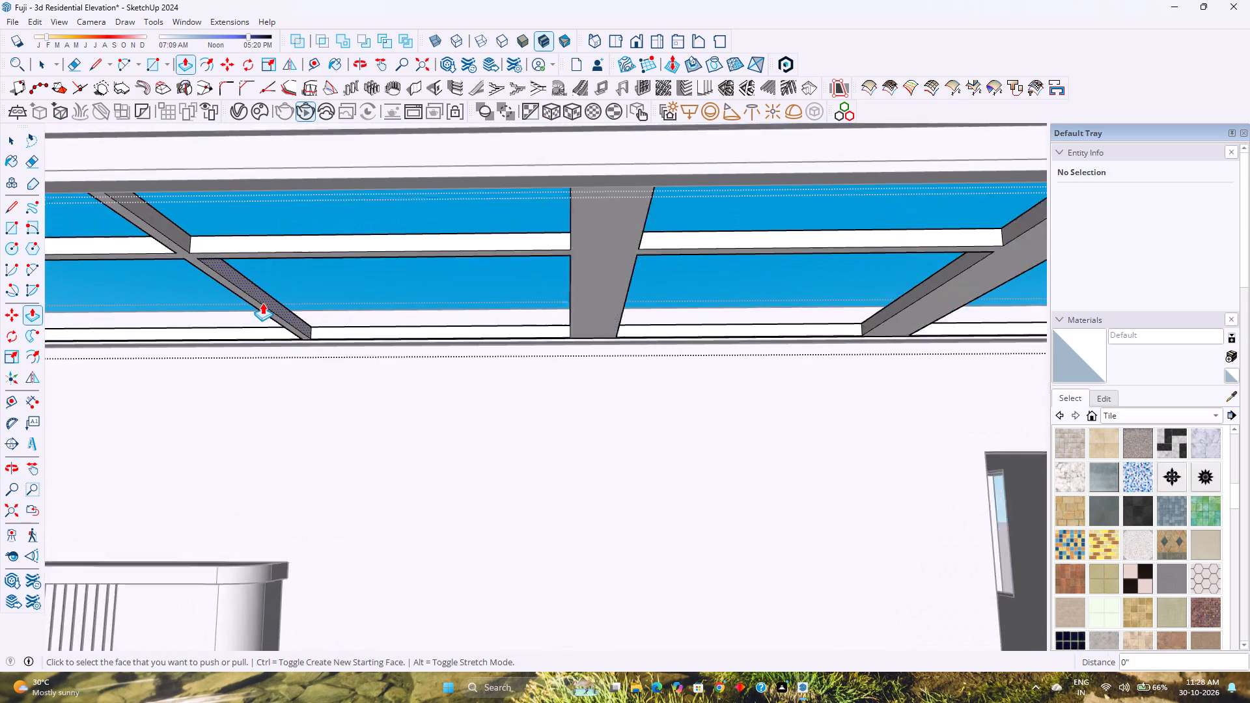
double_click(262, 301)
middle_click_drag(253, 306, 526, 323)
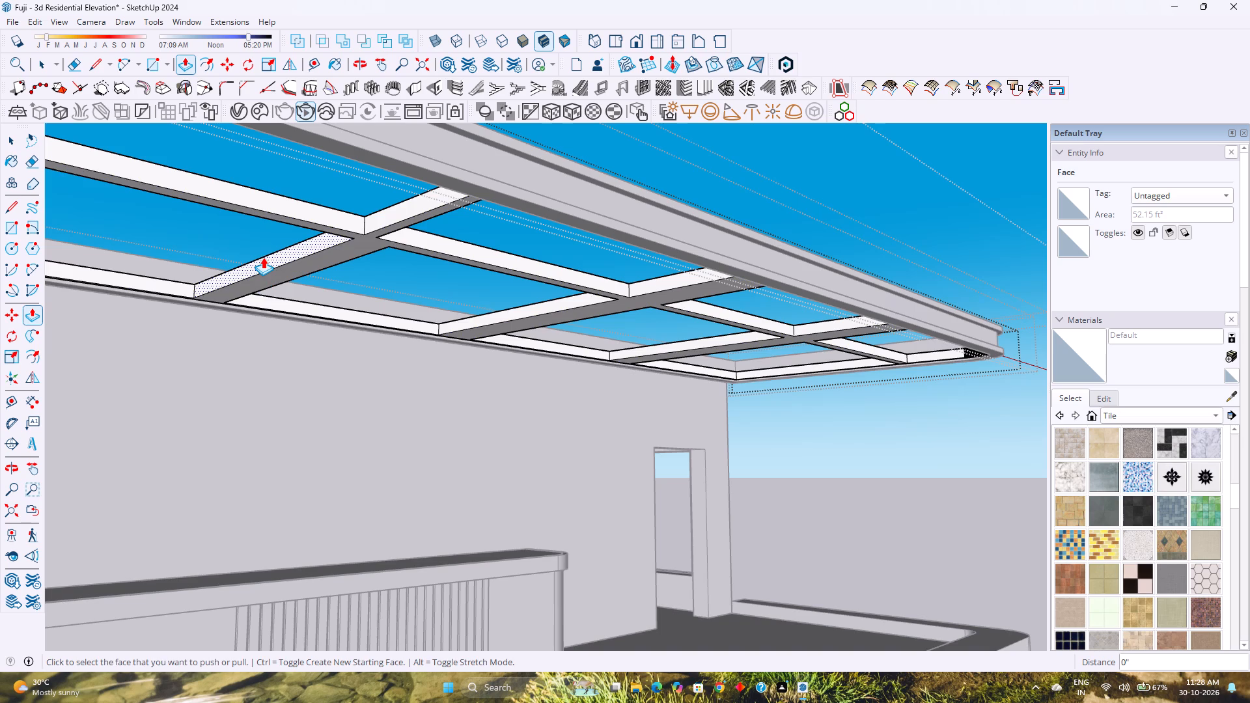
double_click(266, 257)
Widen the front segment of that third cross strip by repeating the pull on both side faces, flush with its wall-side segment.
double_click(392, 216)
middle_click_drag(393, 218, 365, 223)
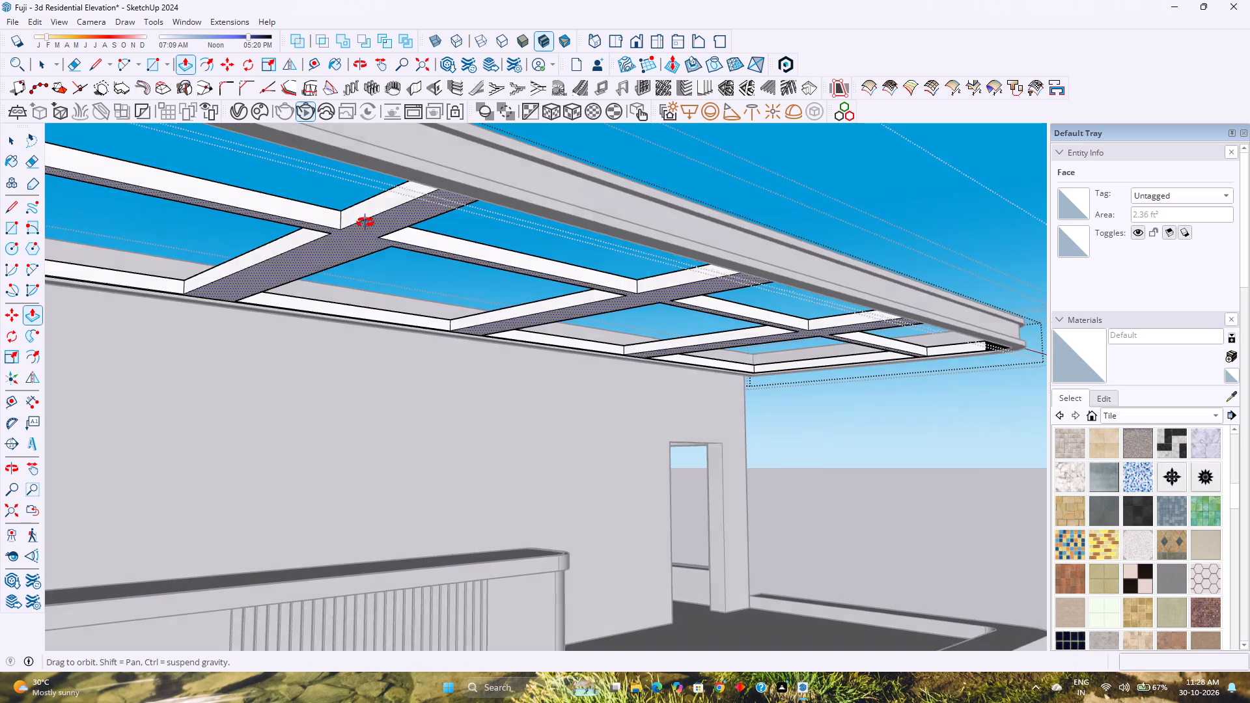
middle_click_drag(365, 223, 115, 224)
scroll(115, 224, "up", 1)
double_click(430, 219)
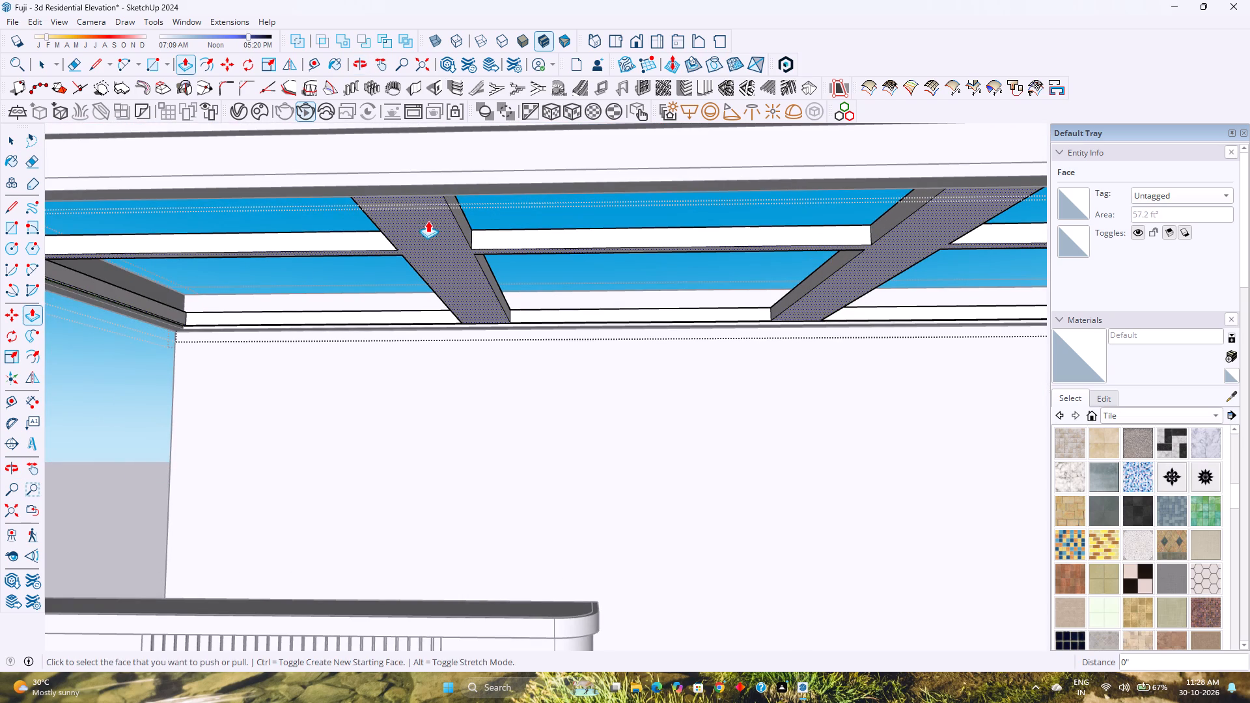
key("space")
key("Escape")
Examine the front roof grid and its three widened cross strips against the whole elevation, from below and from above.
scroll(354, 317, "down", 9)
middle_click_drag(464, 320, 331, 355, "shift")
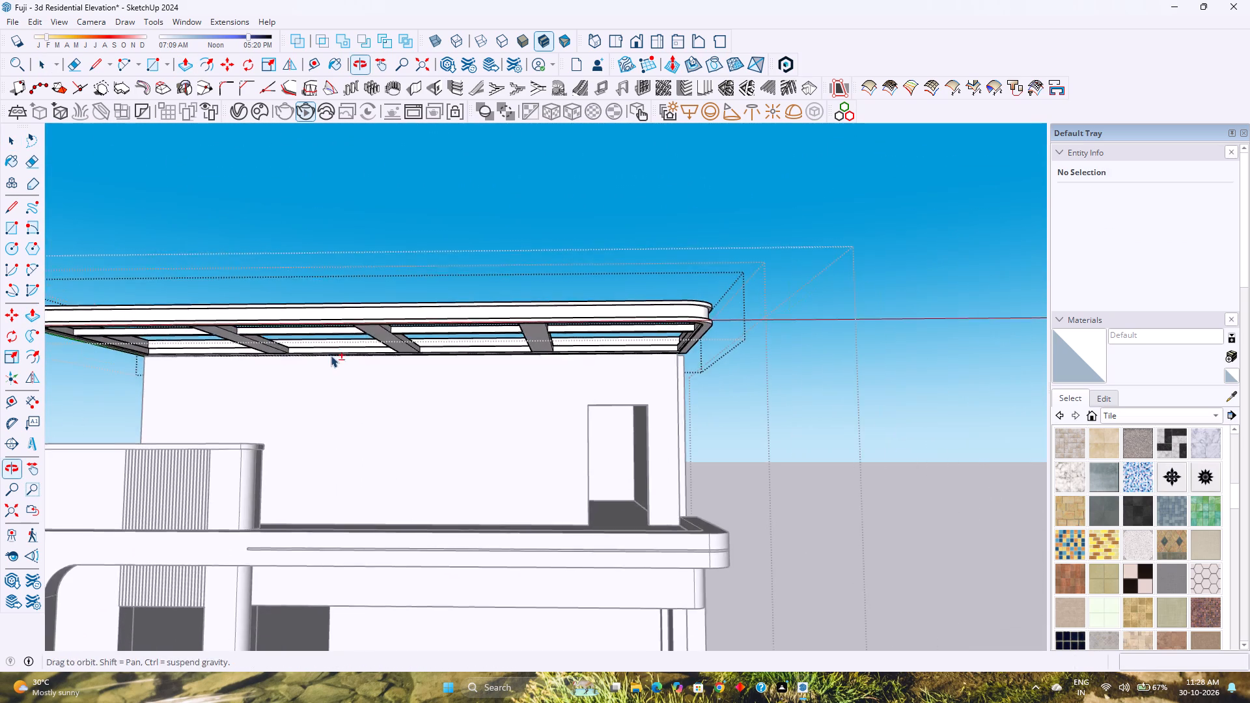
middle_click_drag(333, 357, 259, 348)
middle_click(259, 348)
middle_click_drag(234, 359, 378, 300, "shift")
middle_click(380, 299, "shift")
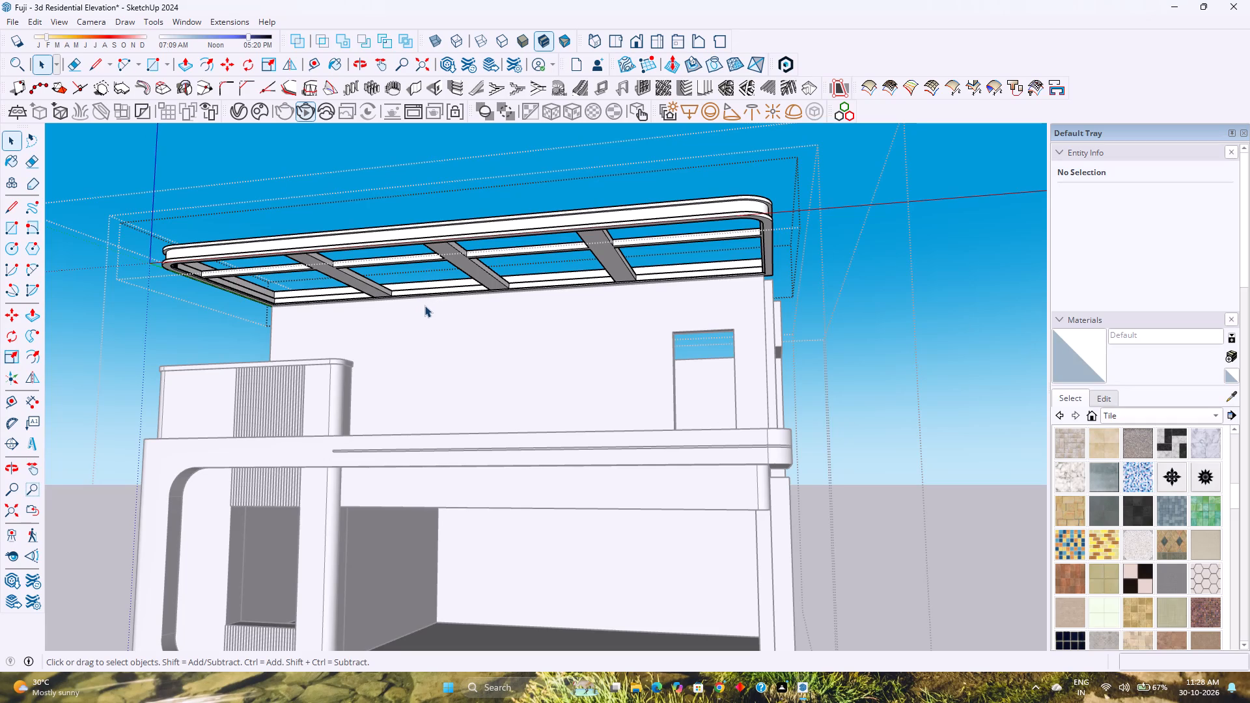
middle_click_drag(462, 297, 618, 251)
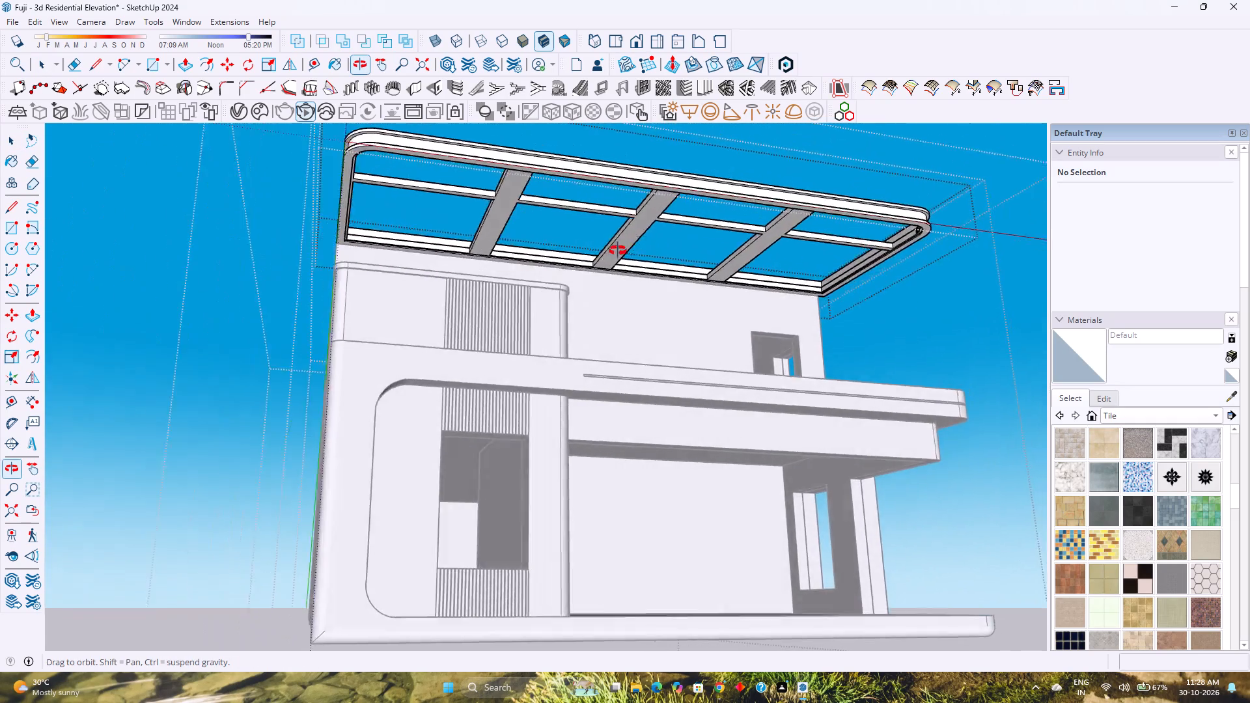
middle_click_drag(618, 251, 344, 301)
middle_click(344, 301)
middle_click(344, 301)
middle_click_drag(488, 342, 281, 301, "shift")
middle_click(281, 301)
middle_click_drag(304, 315, 400, 257)
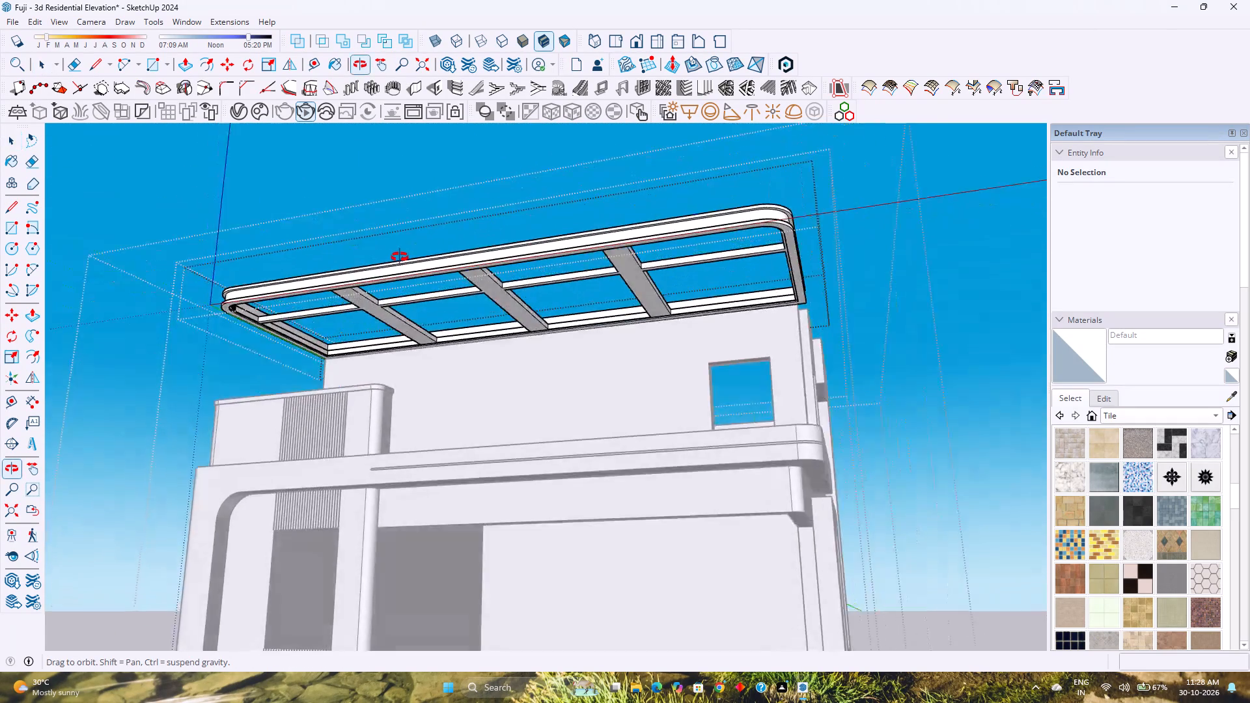
middle_click_drag(400, 257, 547, 217)
middle_click(548, 217)
middle_click_drag(656, 287, 480, 283)
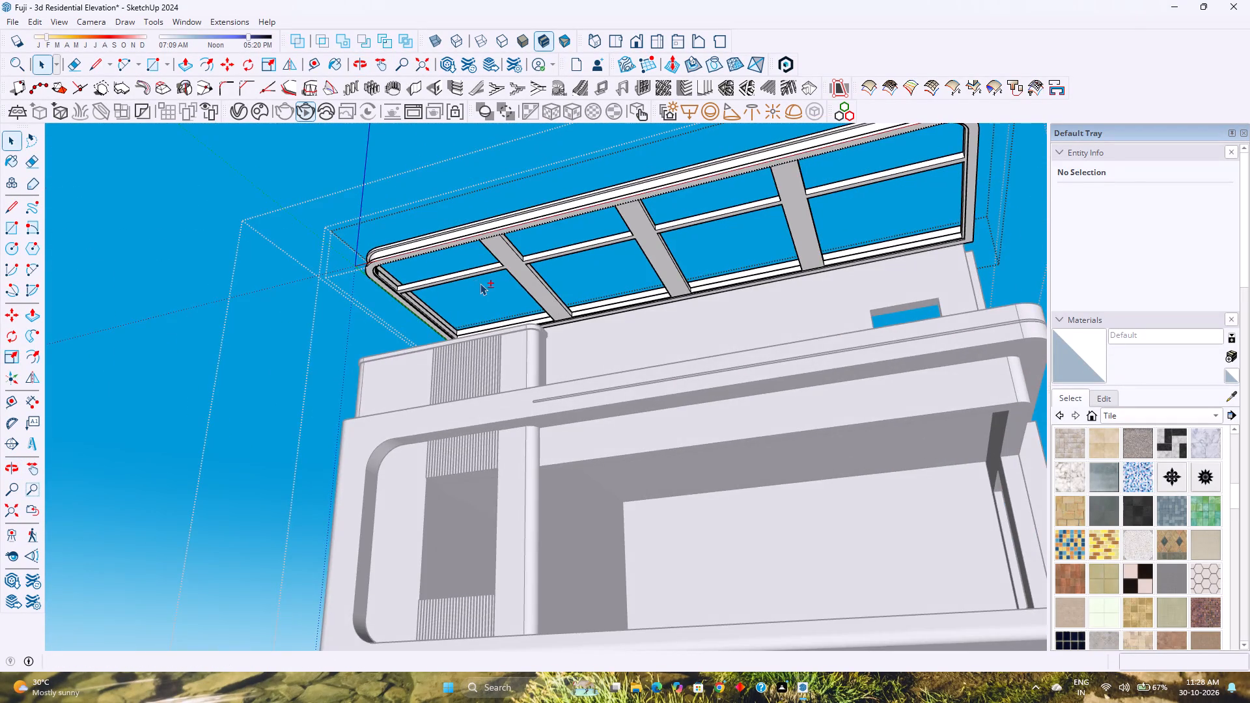
middle_click_drag(479, 283, 249, 396, "shift")
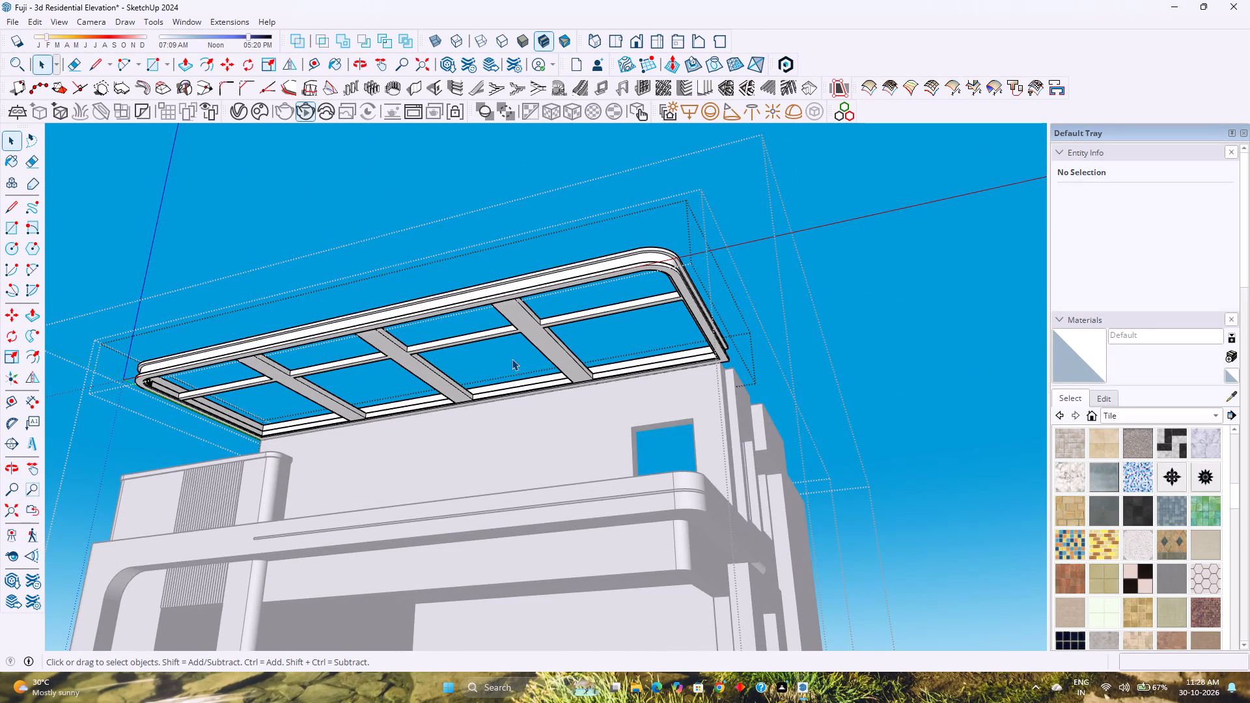
scroll(536, 337, "up", 5)
middle_click_drag(536, 337, 586, 307)
scroll(516, 346, "down", 2)
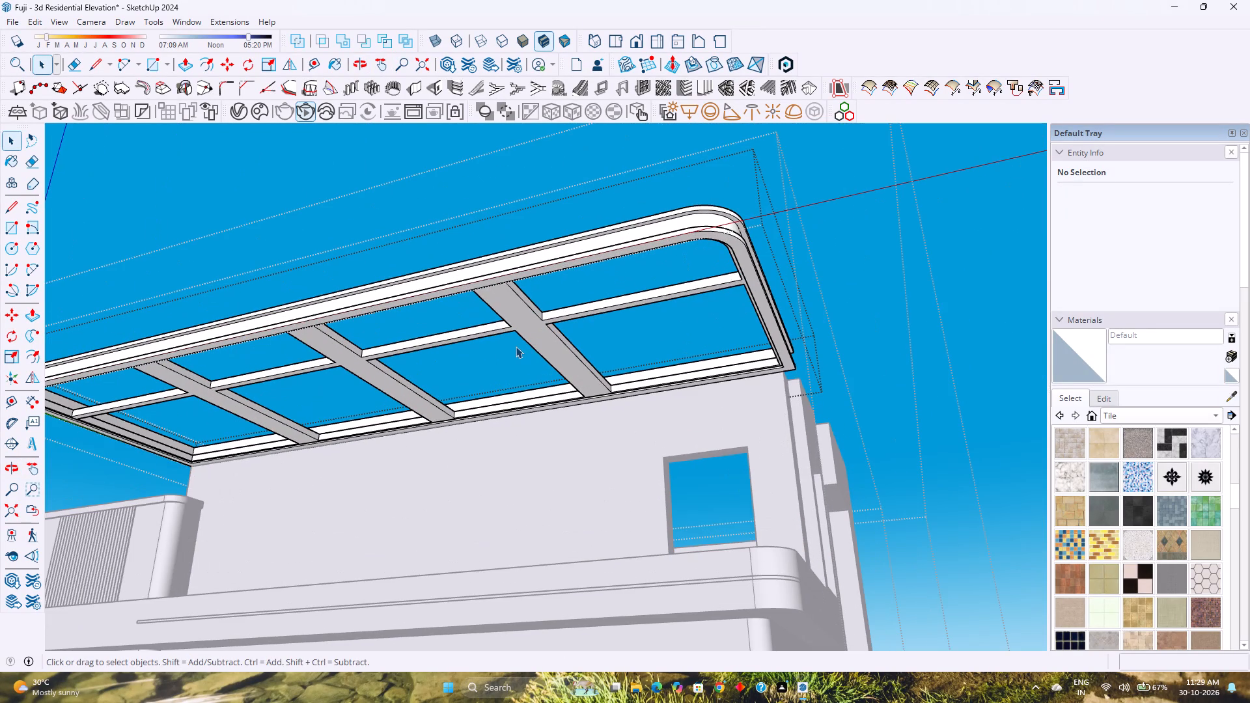
scroll(516, 346, "down", 1)
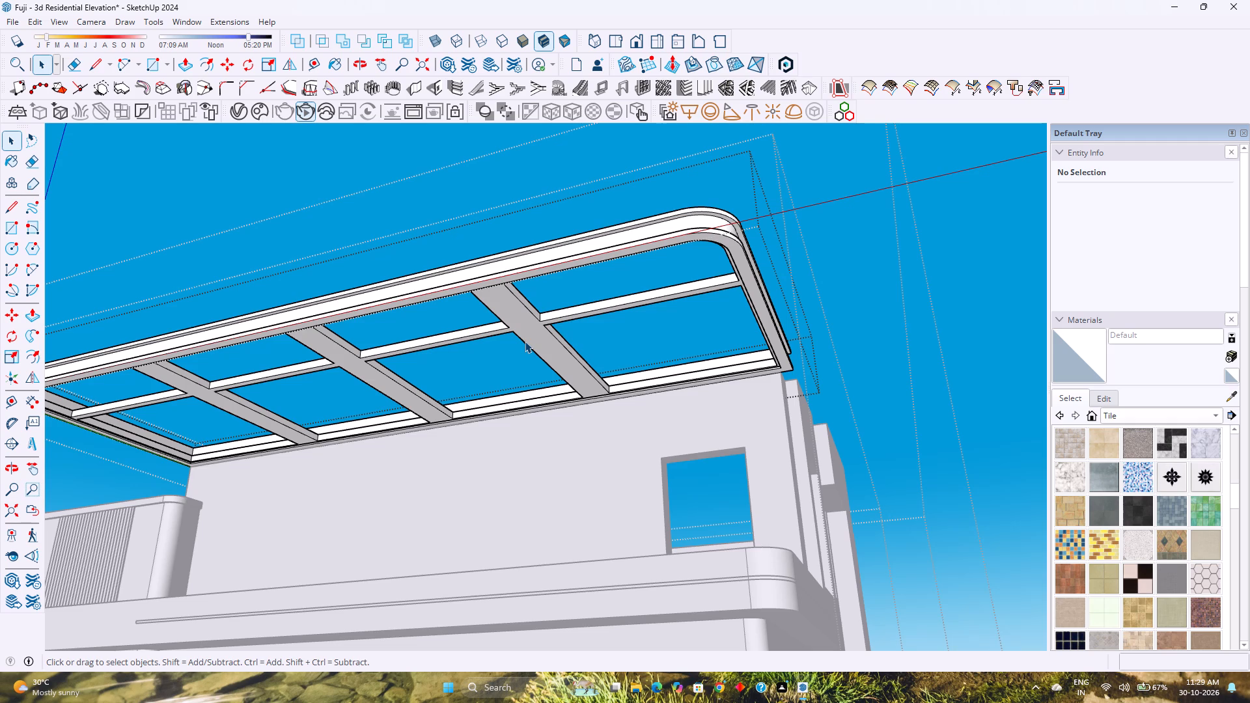
scroll(511, 338, "down", 2)
middle_click_drag(512, 350, 279, 553)
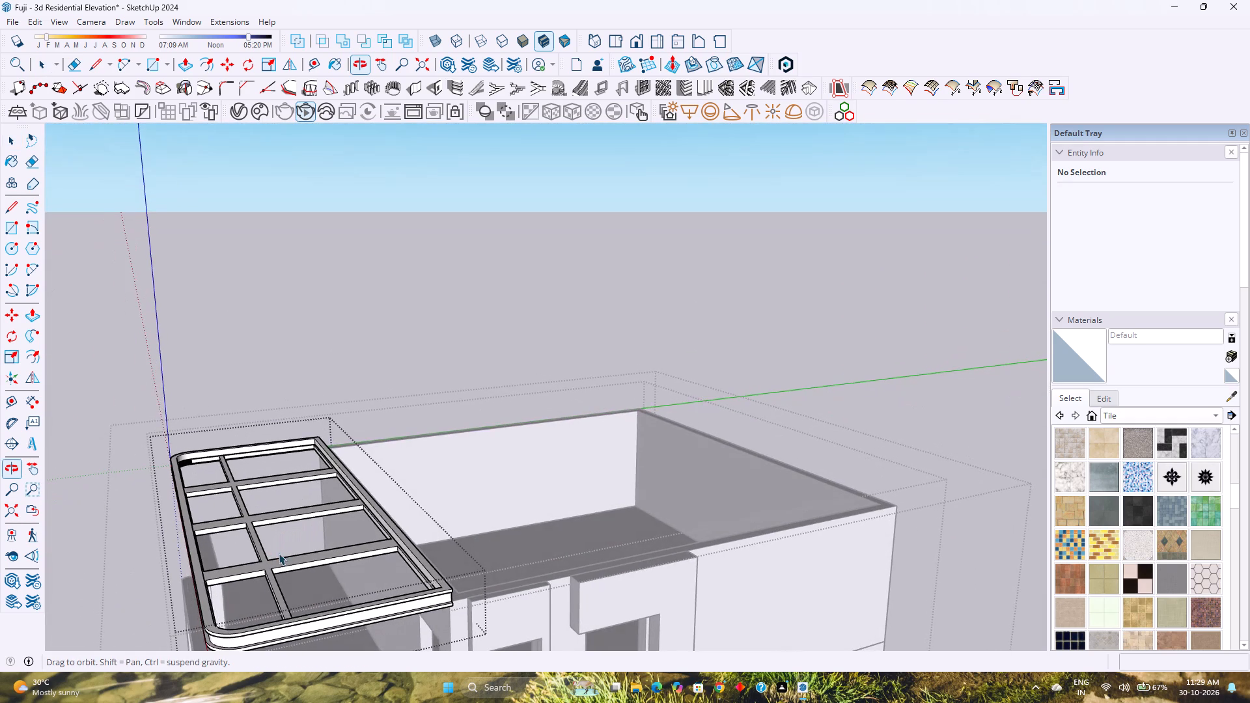
scroll(282, 550, "down", 2)
middle_click_drag(294, 497, 334, 466)
middle_click(334, 466)
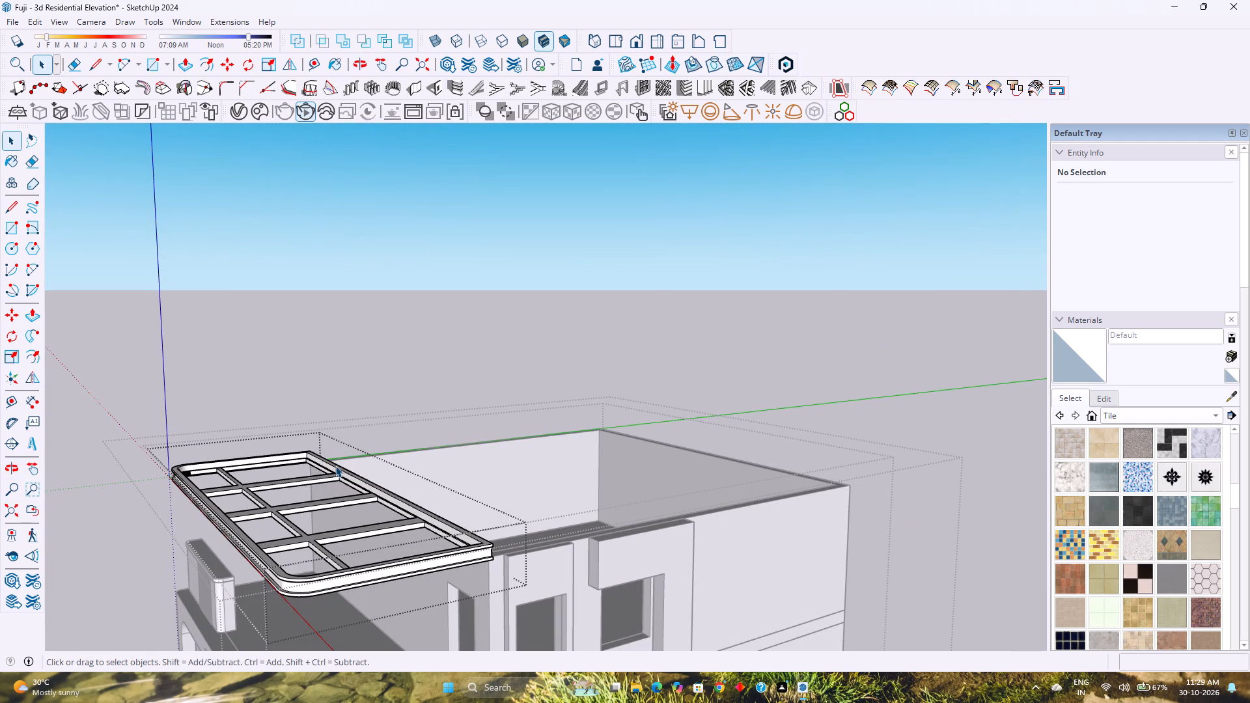
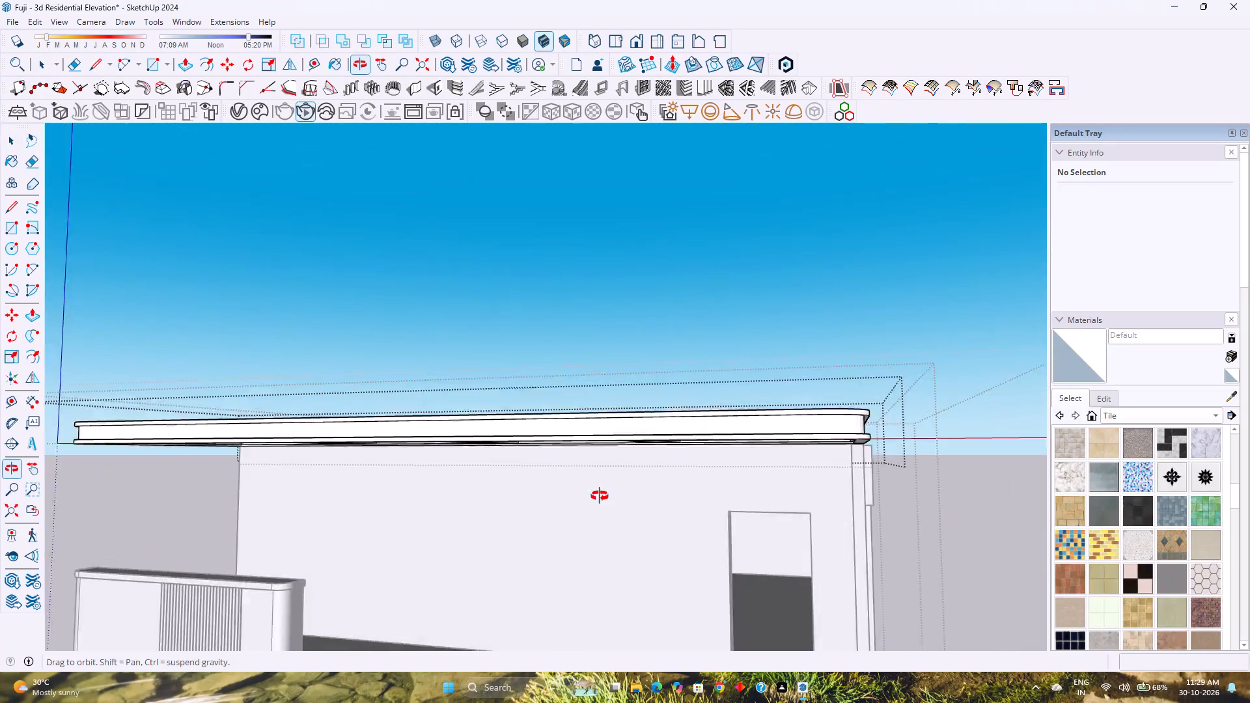
Inside the roof grid's group, place guides 1.5 inches in from both long edges of the first cross strip from the window end.
scroll(634, 452, "down", 2)
middle_click_drag(634, 452, 590, 463)
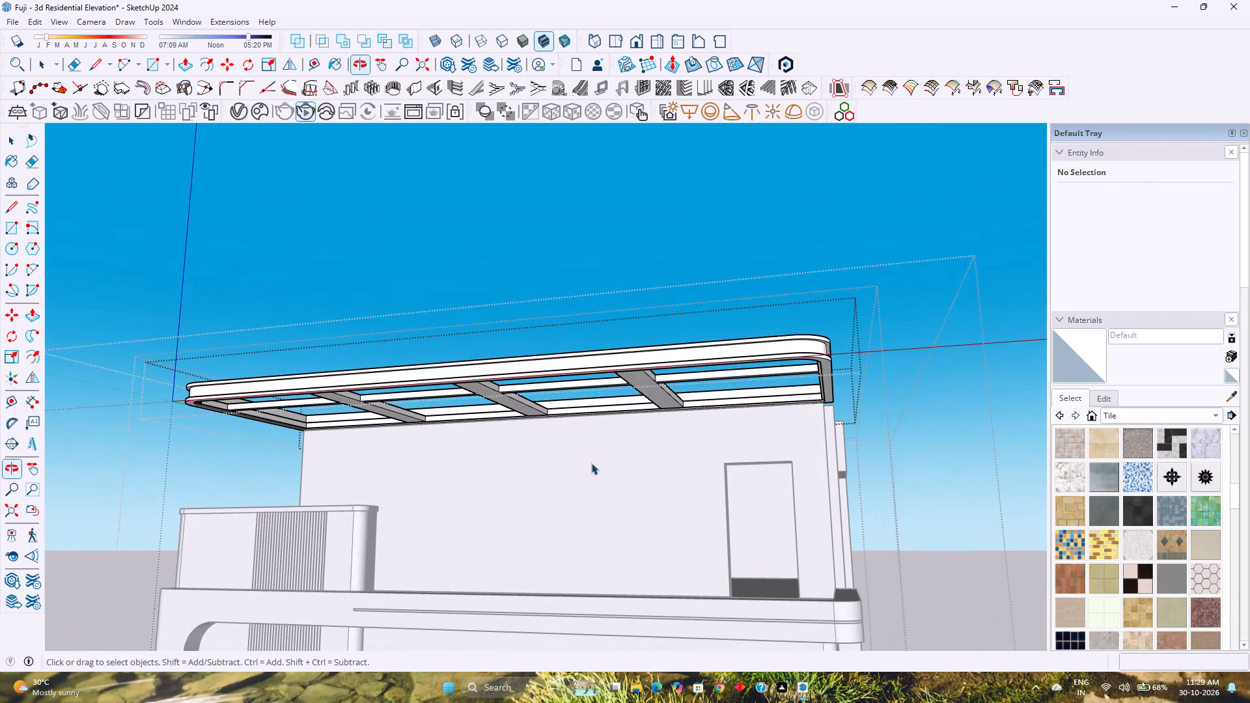
middle_click_drag(591, 463, 503, 558, "shift")
middle_click_drag(483, 562, 624, 434)
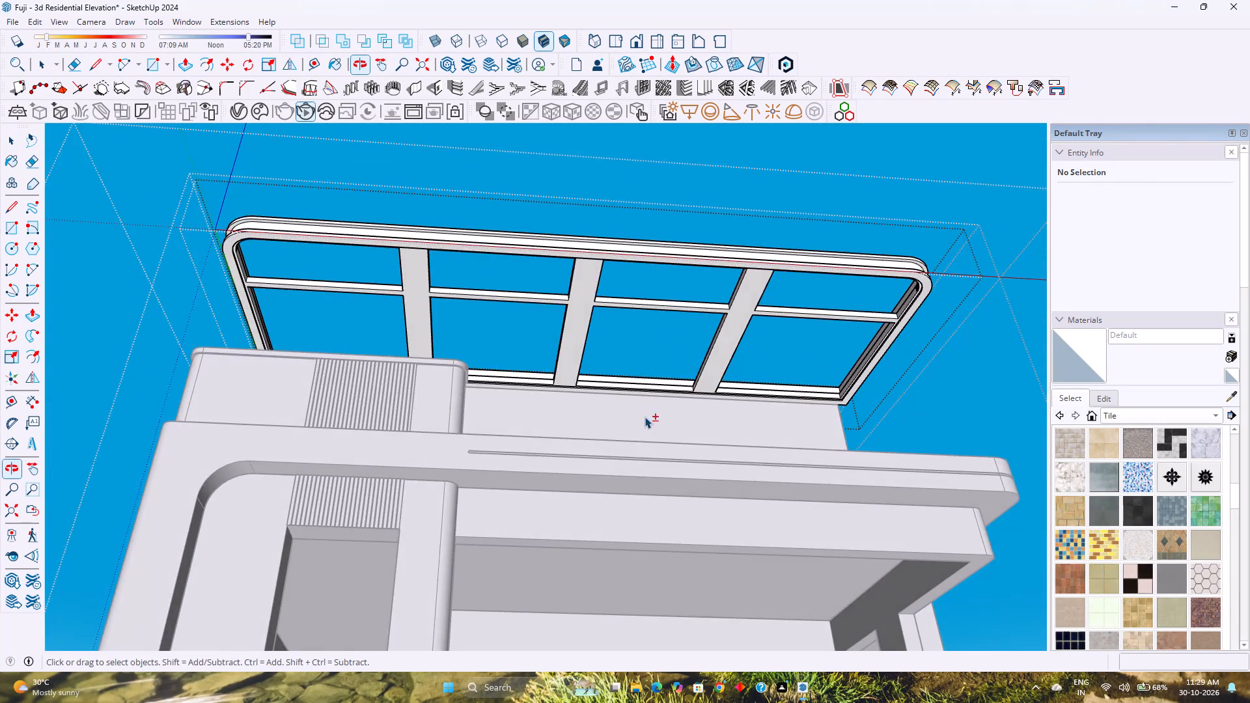
middle_click_drag(645, 417, 427, 603, "shift")
scroll(469, 551, "up", 6)
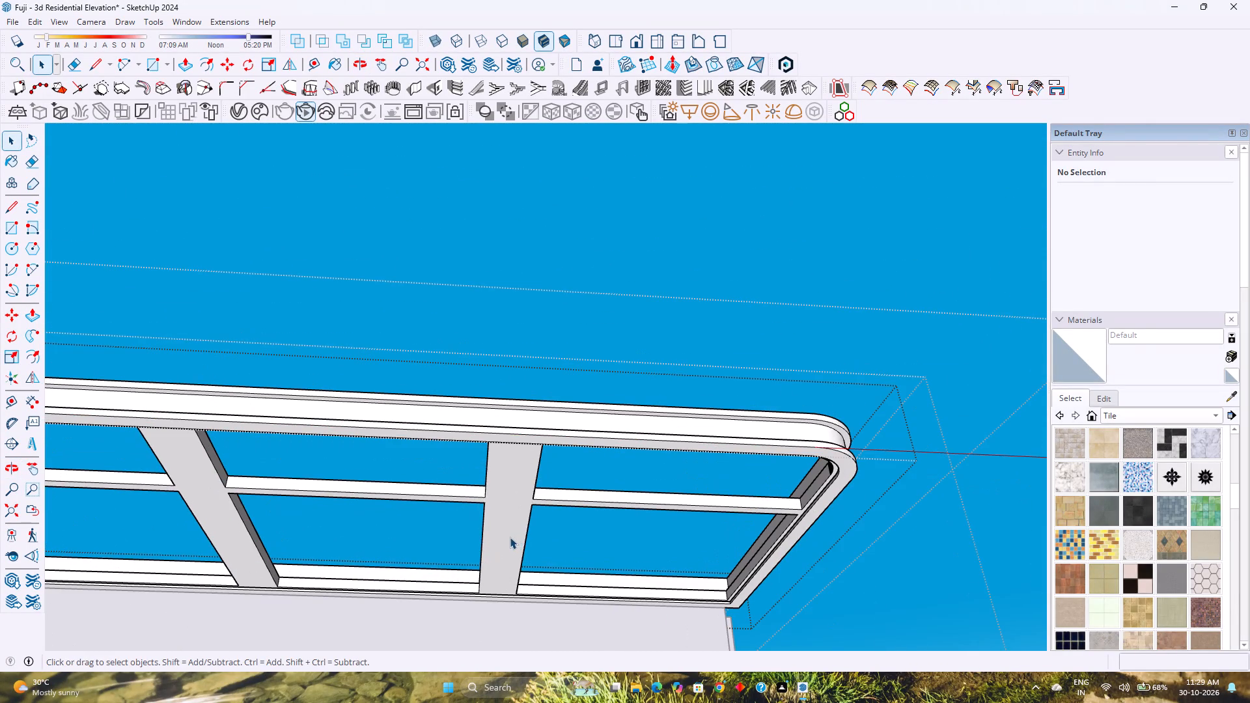
left_click(510, 537)
double_click(510, 537)
double_click(510, 537)
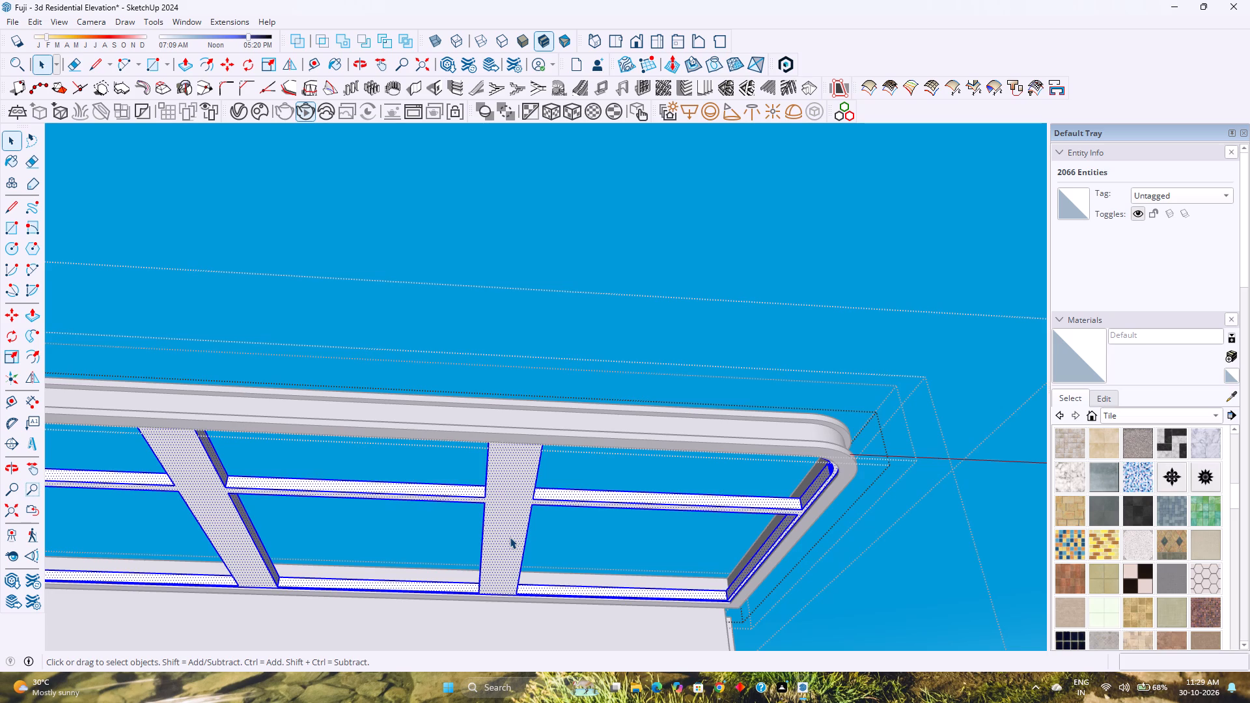
scroll(484, 592, "up", 4)
middle_click_drag(486, 589, 488, 542)
left_click(498, 530)
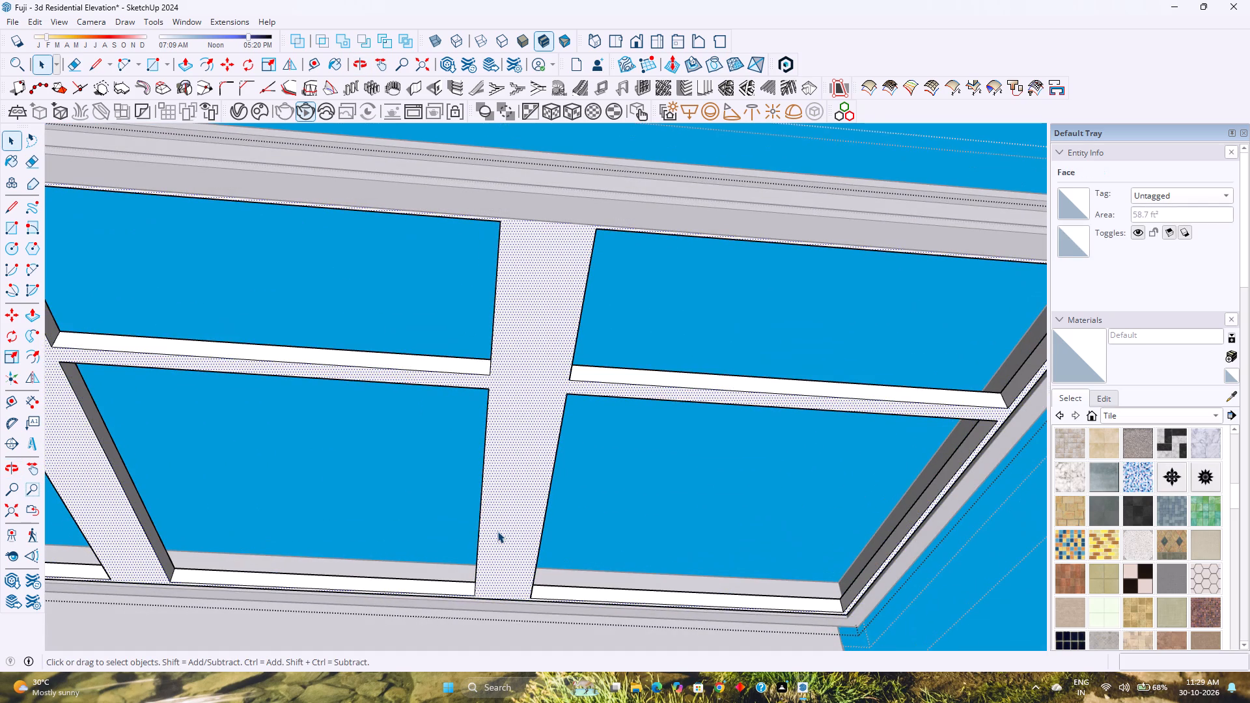
scroll(495, 537, "up", 2)
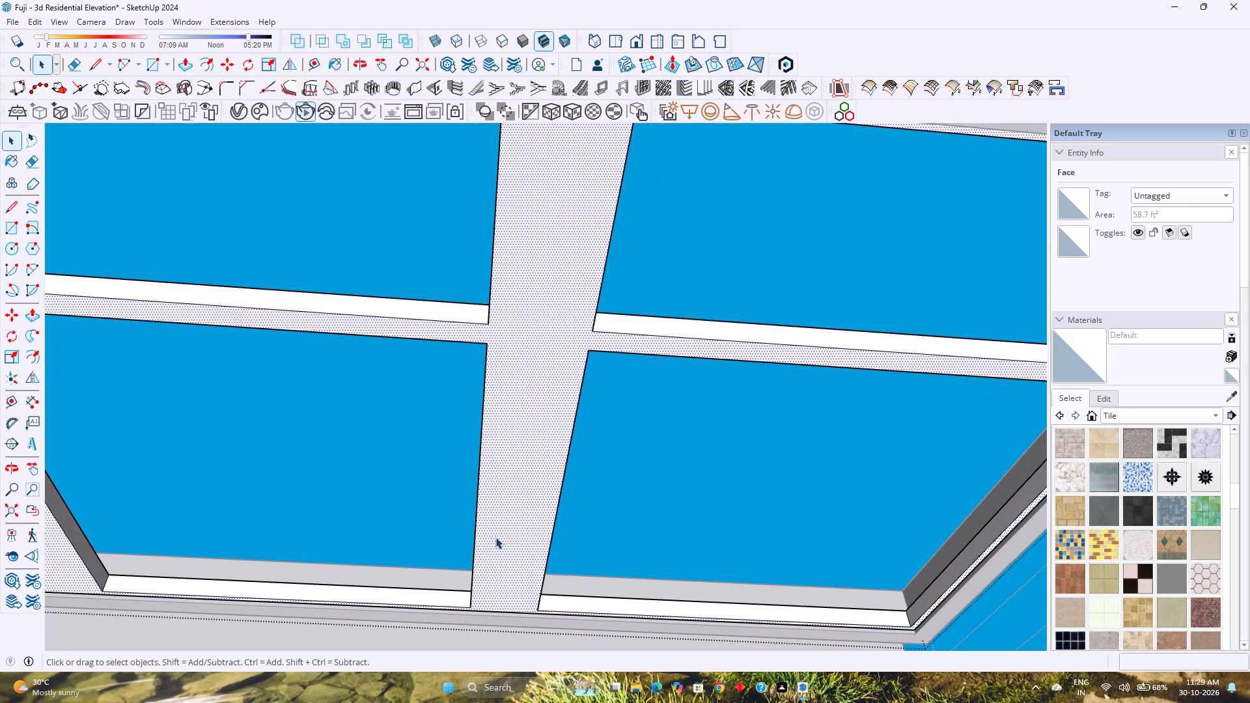
left_click(312, 61)
left_click(487, 410)
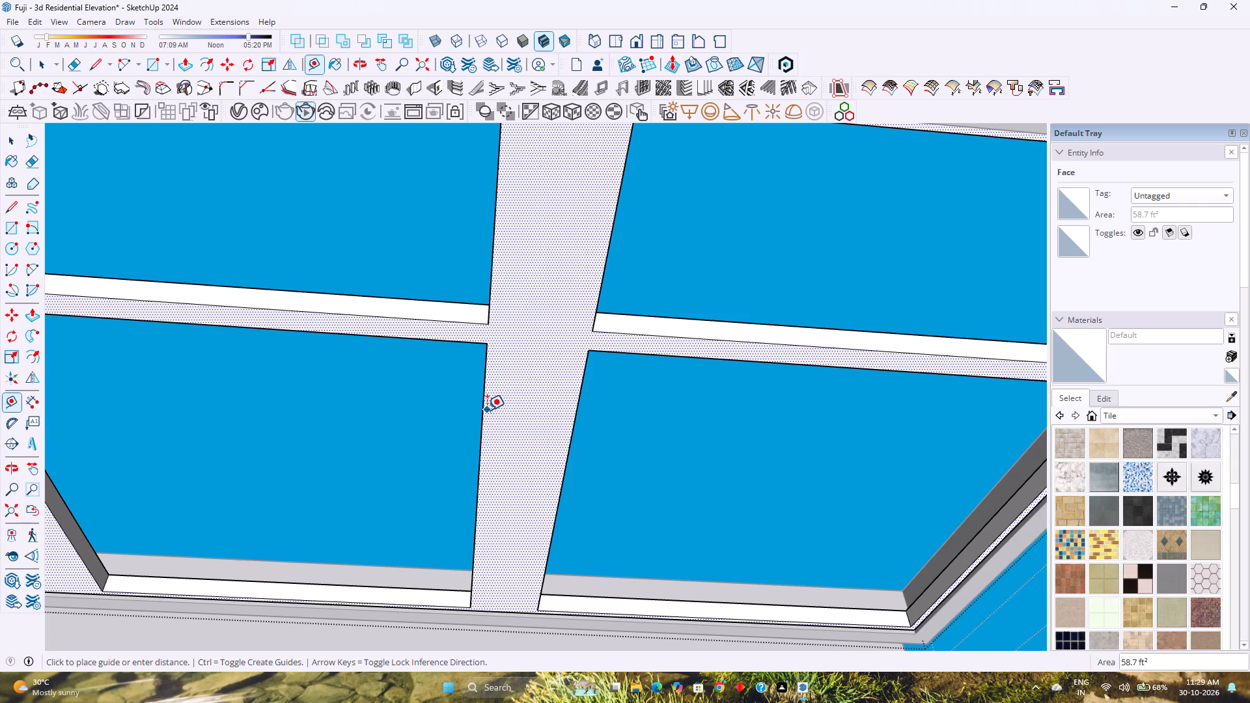
key("Escape")
left_click(482, 402)
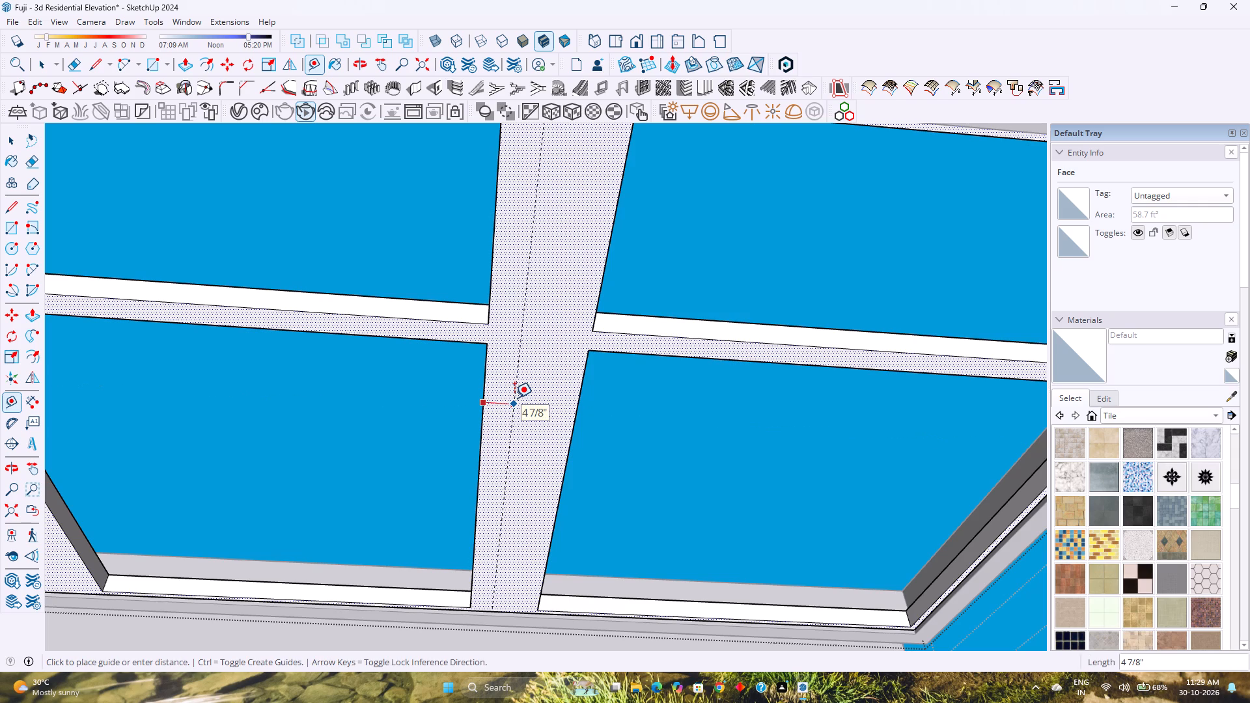
key("1")
key("Return")
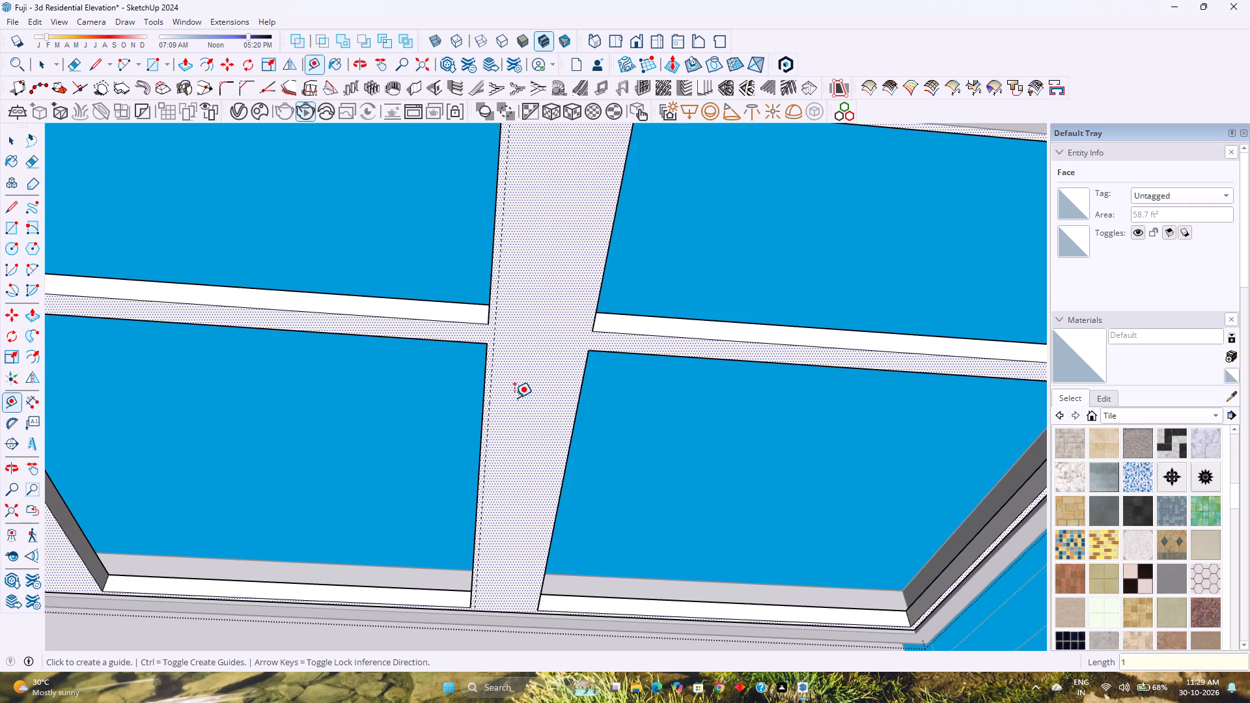
type("1.5")
key("Return")
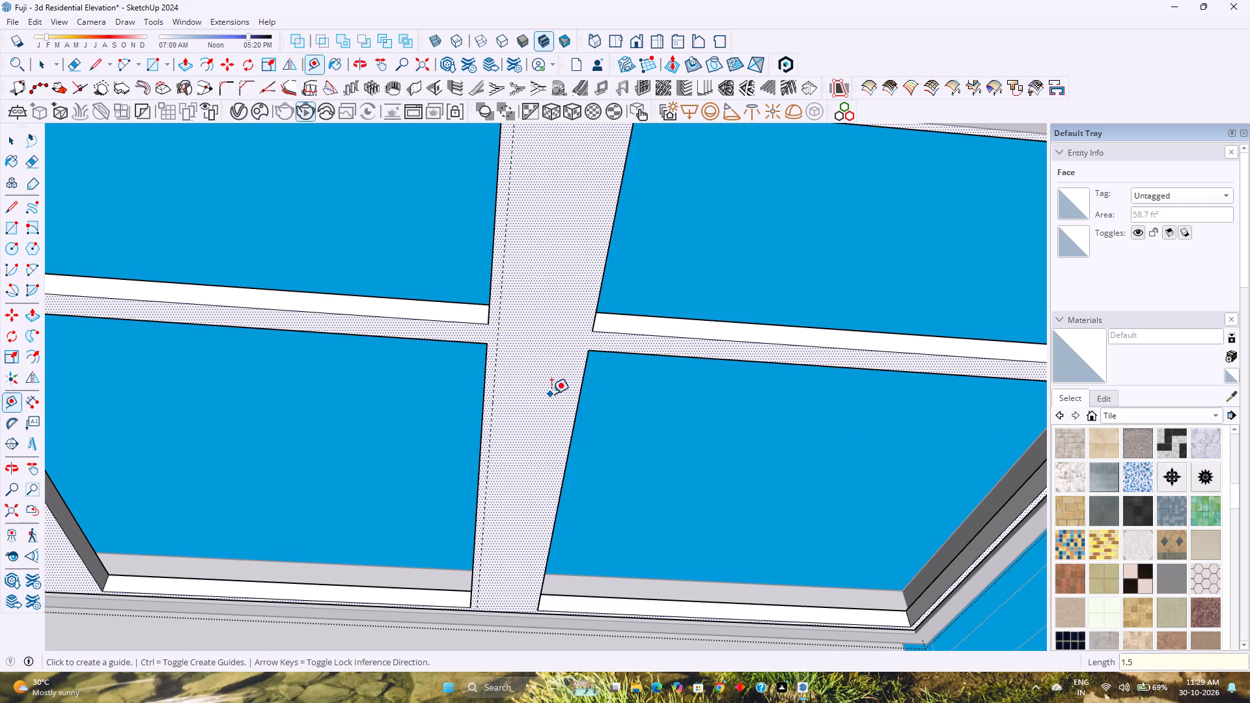
left_click(577, 398)
type("1.5")
key("Return")
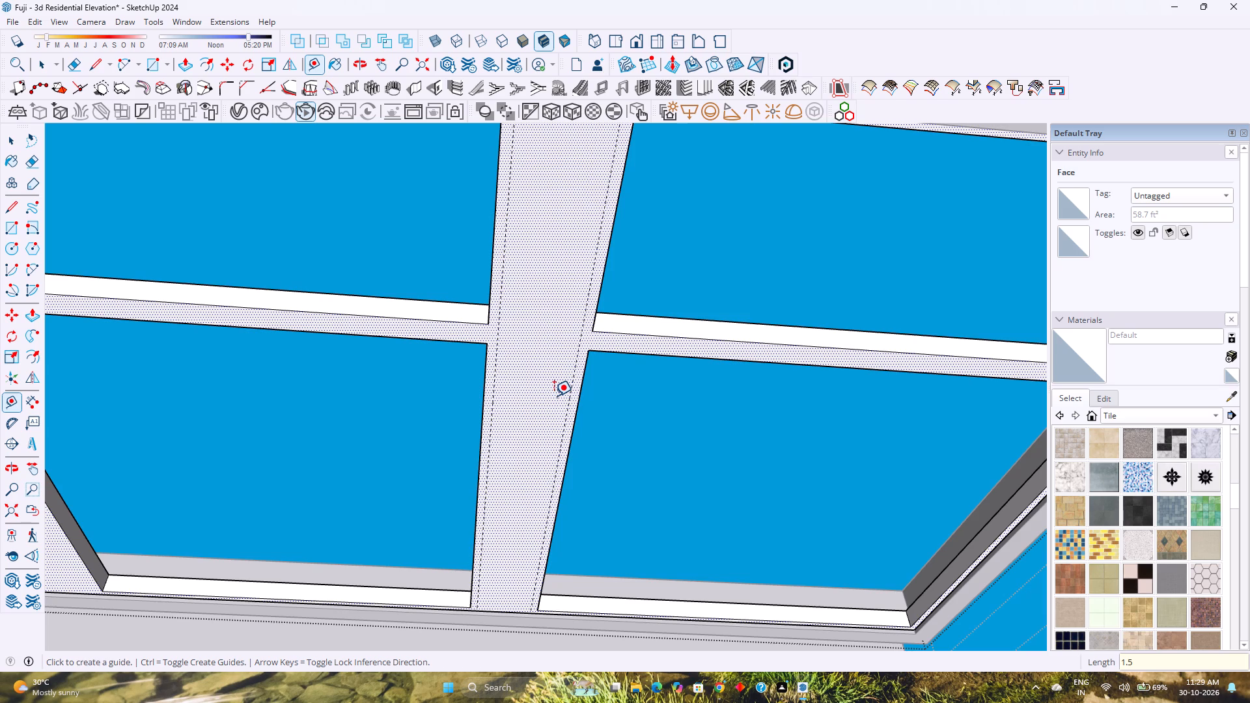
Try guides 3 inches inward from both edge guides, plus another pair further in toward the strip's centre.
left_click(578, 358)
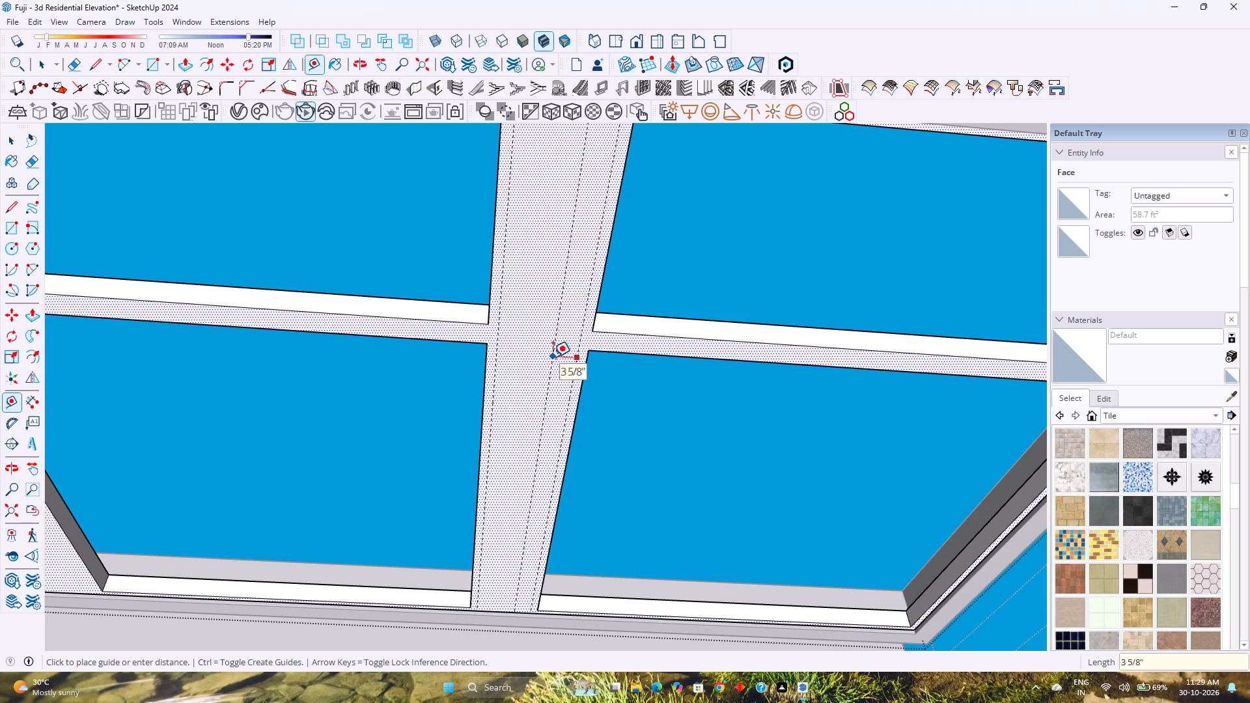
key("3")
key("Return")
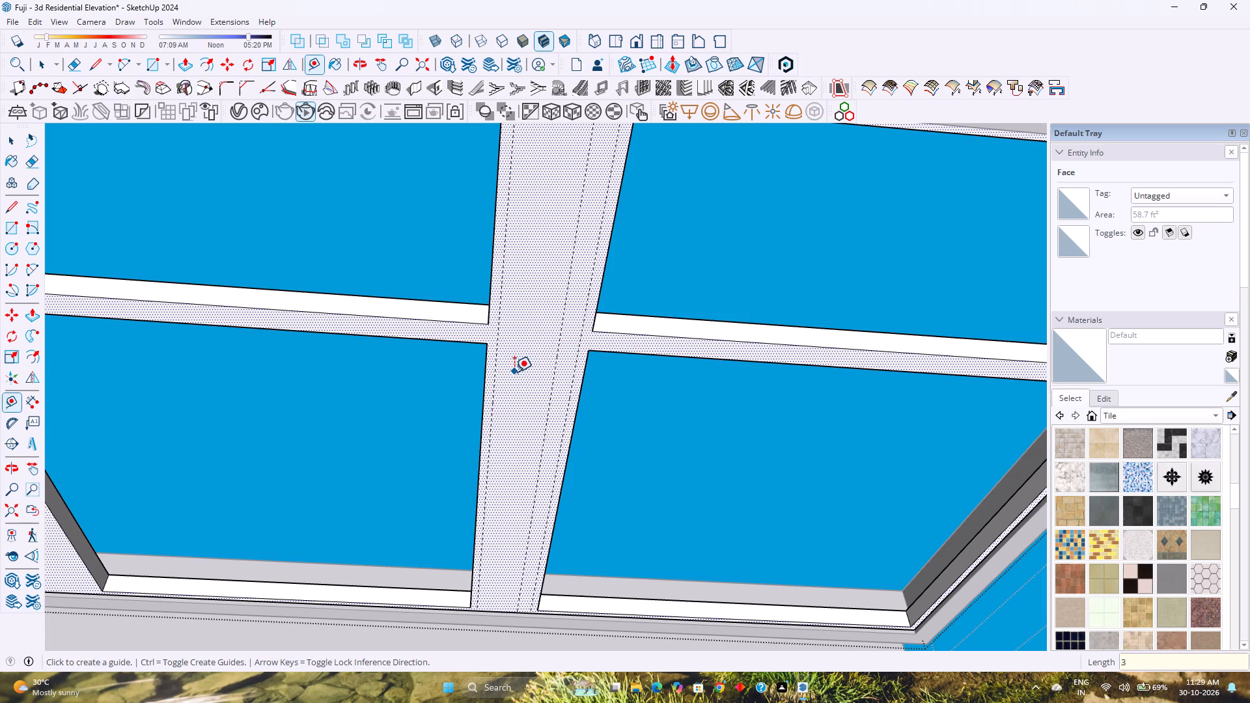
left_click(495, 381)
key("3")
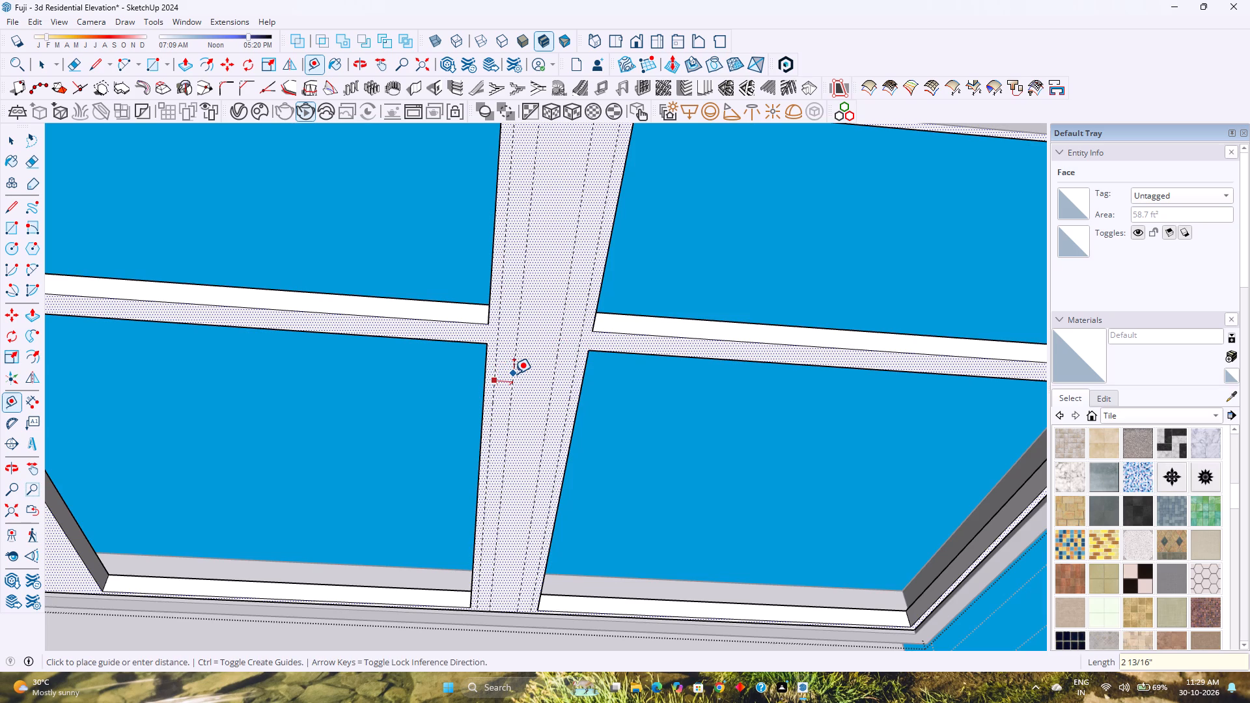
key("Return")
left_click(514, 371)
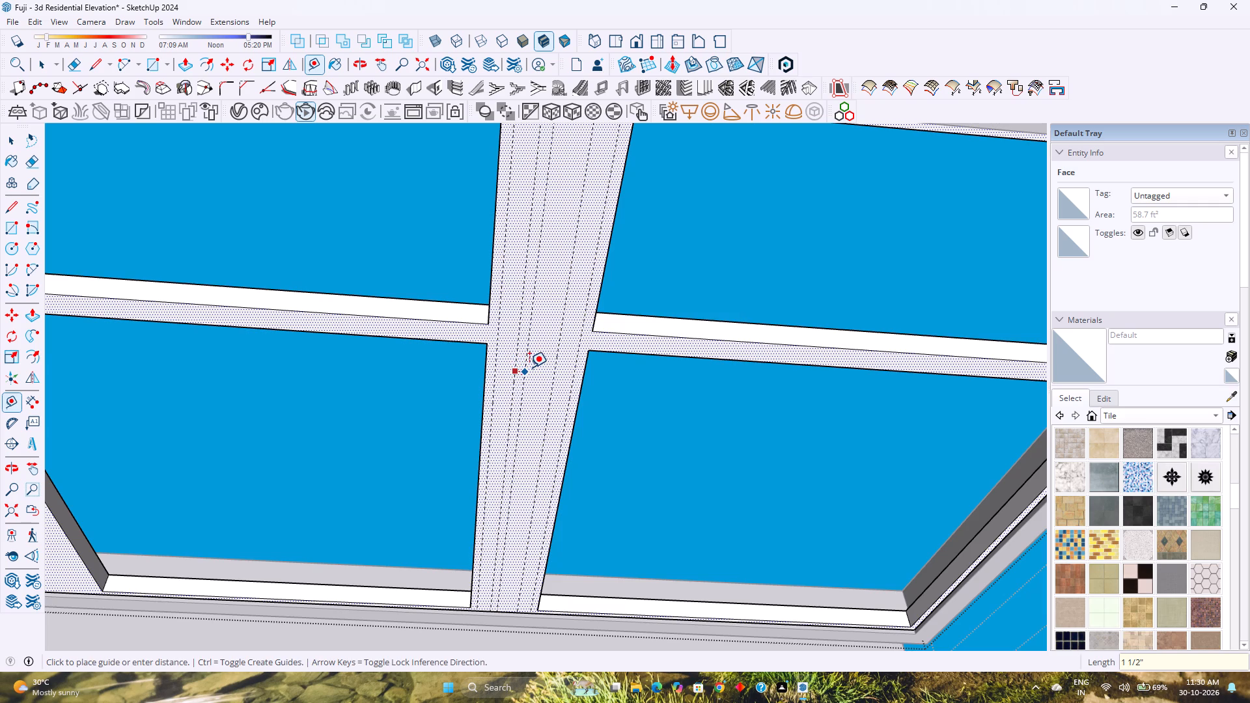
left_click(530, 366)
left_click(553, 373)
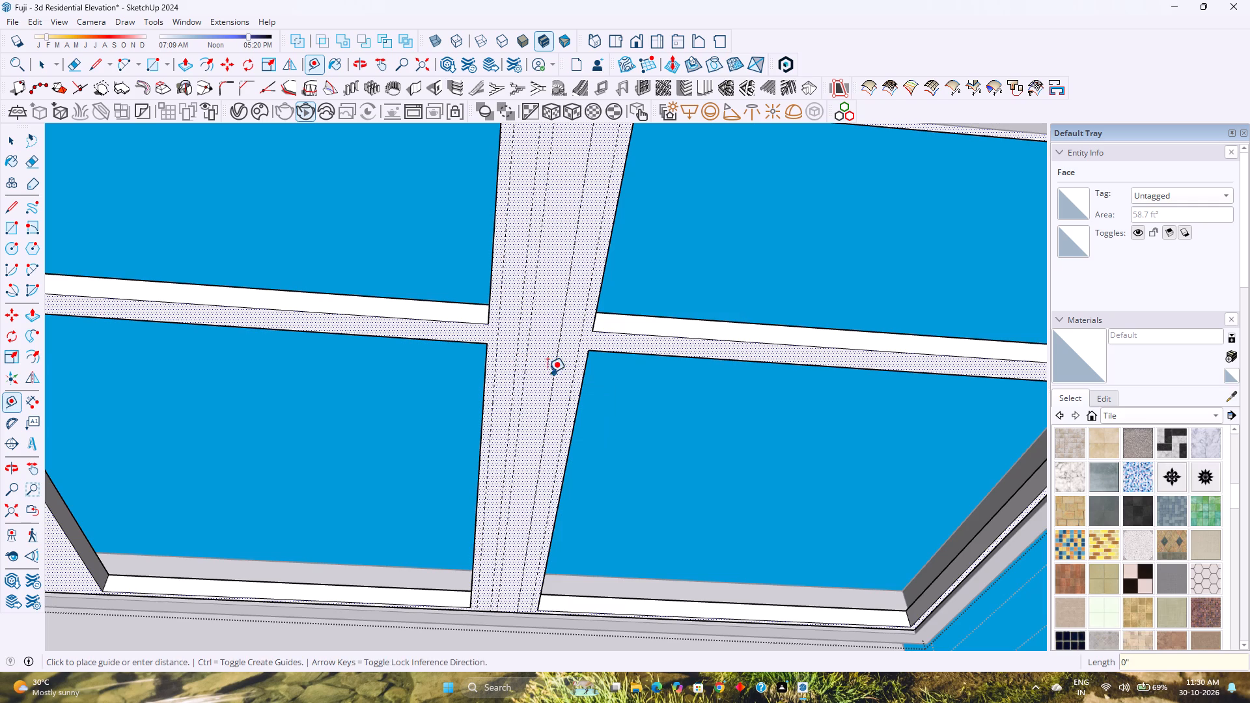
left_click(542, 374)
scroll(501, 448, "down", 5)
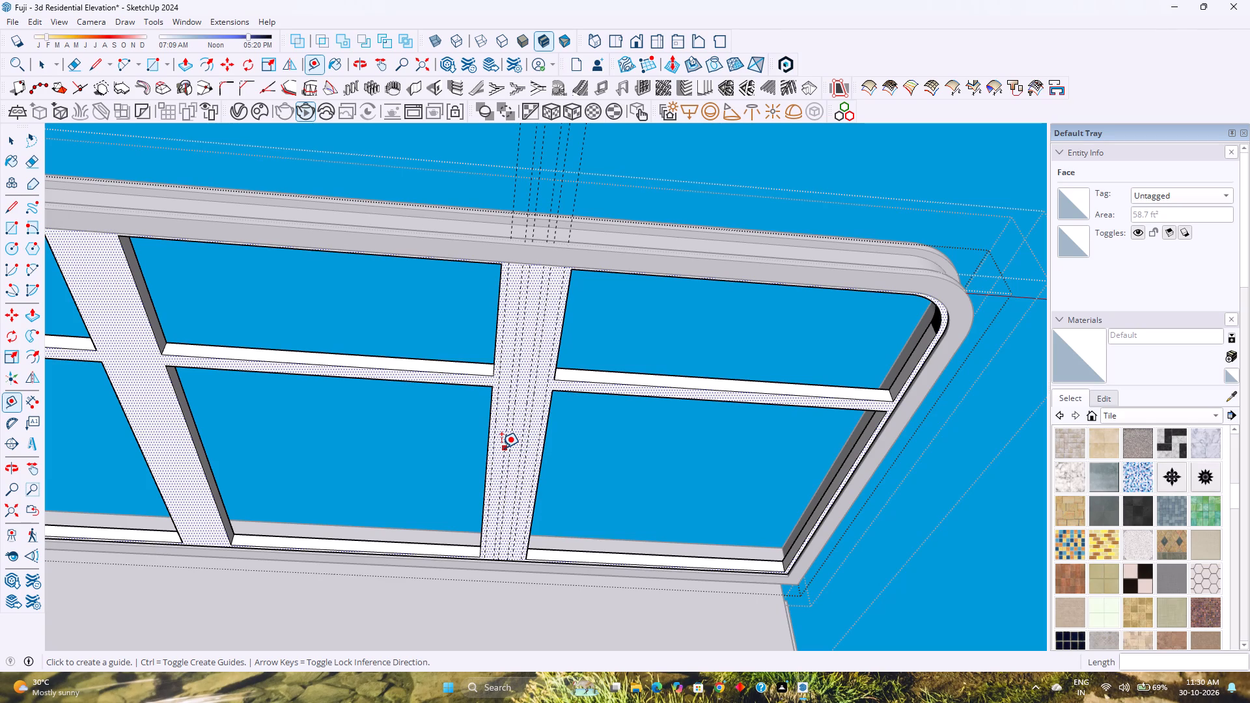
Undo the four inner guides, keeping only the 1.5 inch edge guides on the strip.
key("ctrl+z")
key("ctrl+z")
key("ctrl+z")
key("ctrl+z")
Place a guide 4 inches inward from each edge guide on the strip's underside.
scroll(507, 451, "up", 6)
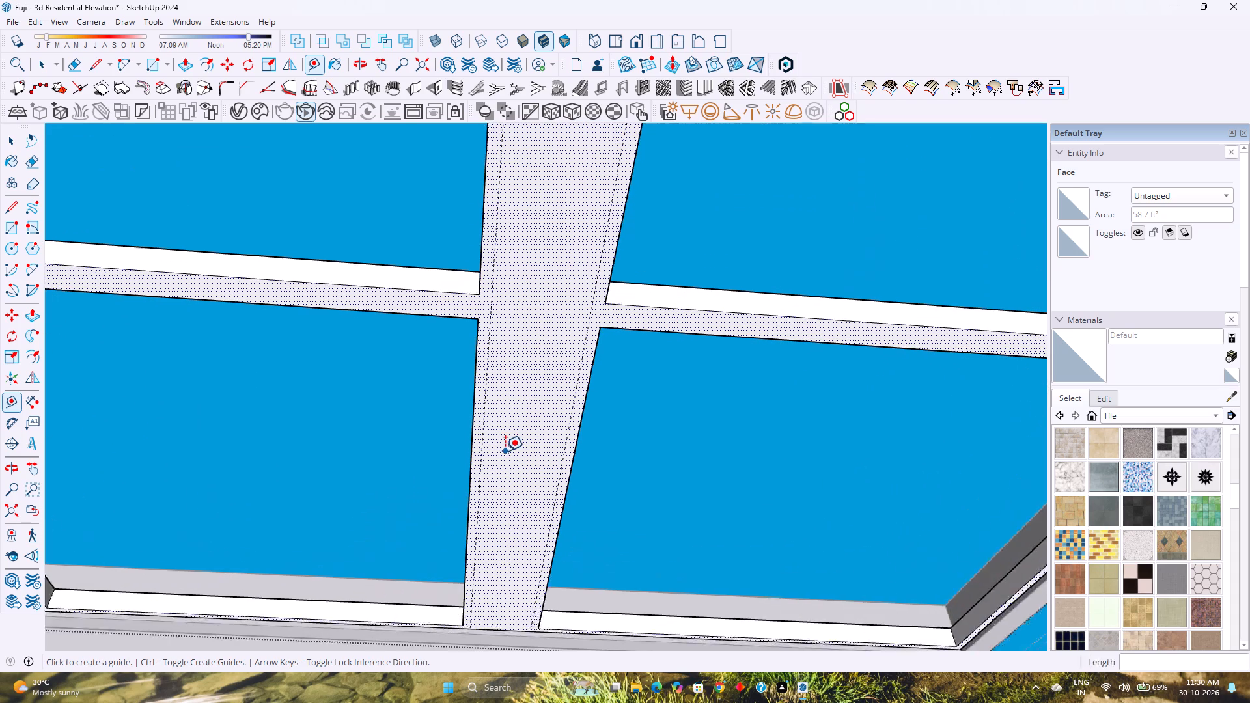
scroll(505, 451, "up", 1)
left_click(482, 439)
key("4")
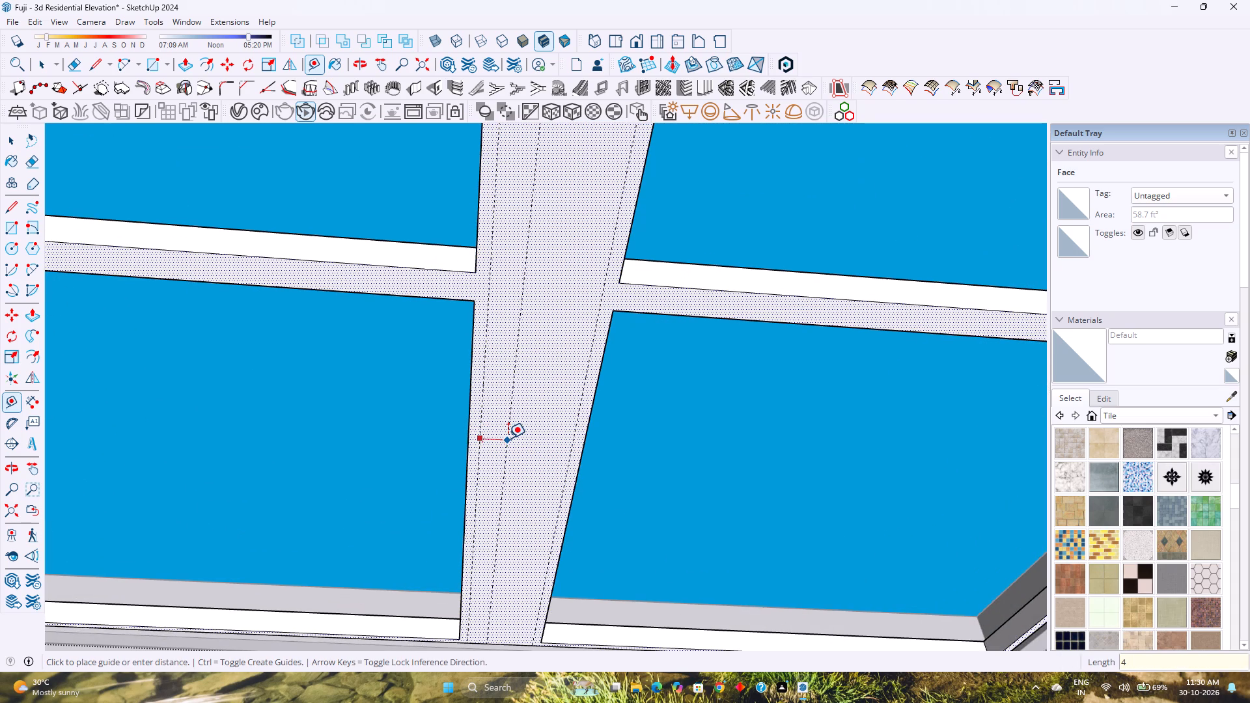
key("Return")
left_click(579, 413)
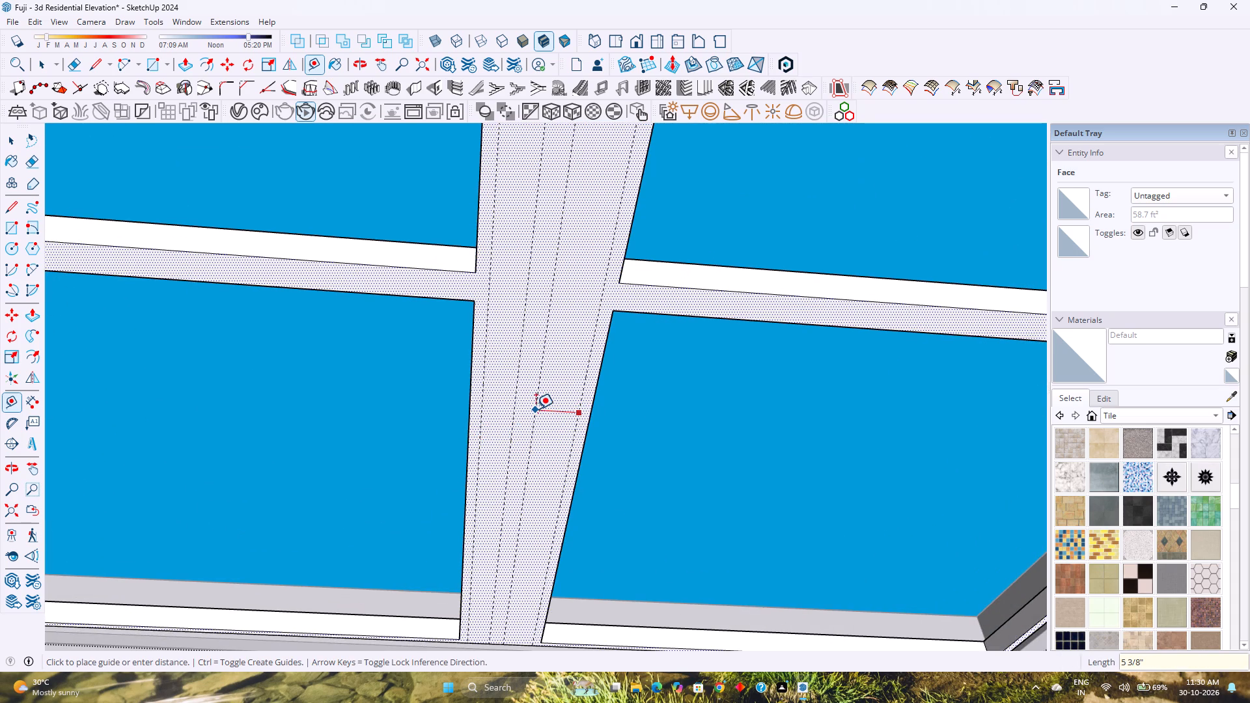
key("4")
key("Return")
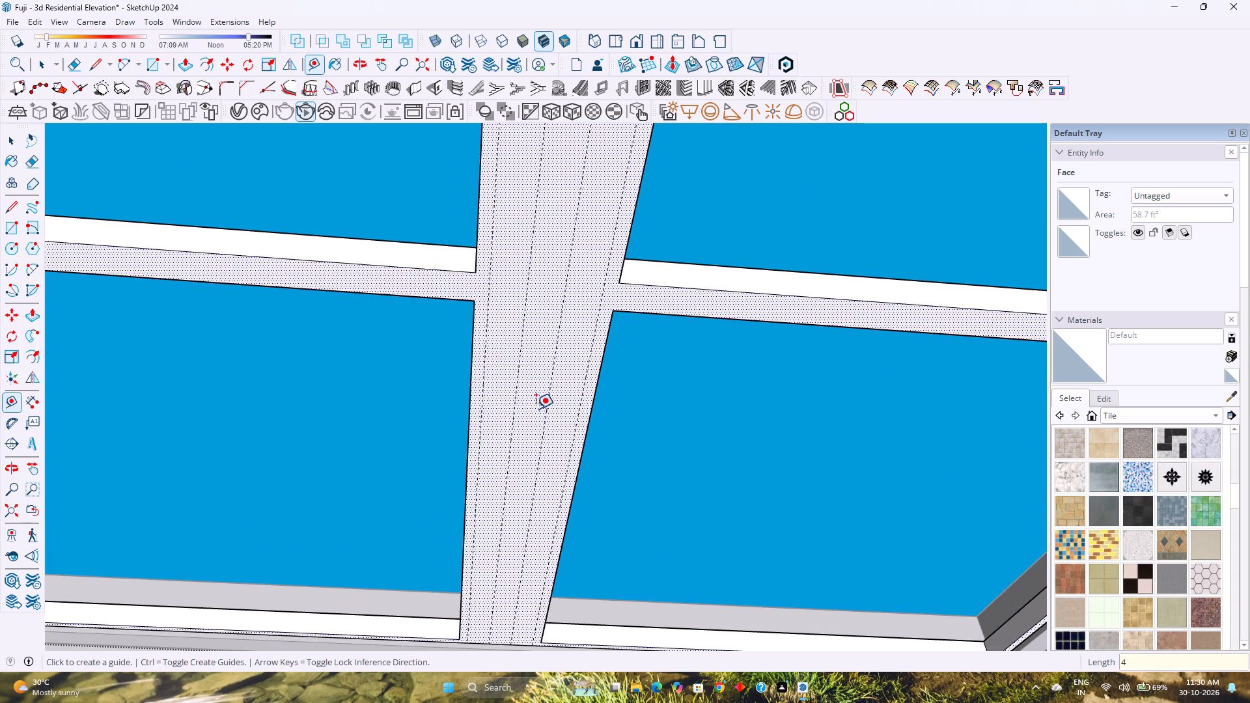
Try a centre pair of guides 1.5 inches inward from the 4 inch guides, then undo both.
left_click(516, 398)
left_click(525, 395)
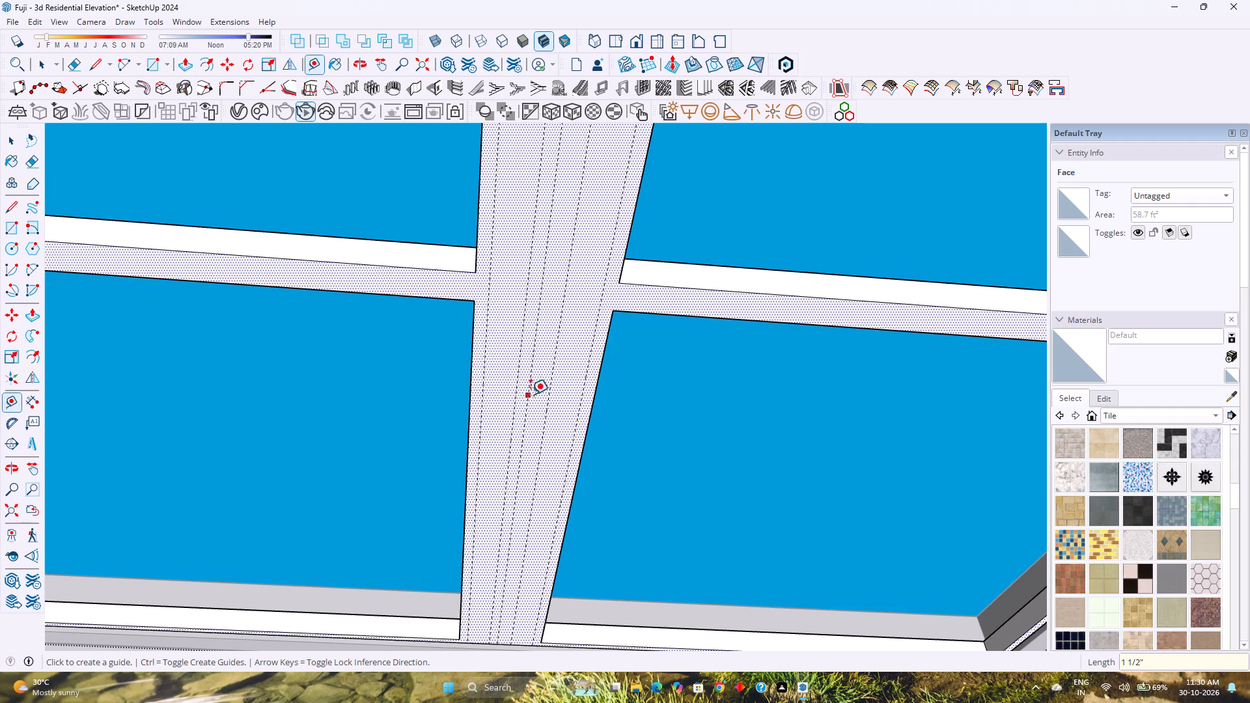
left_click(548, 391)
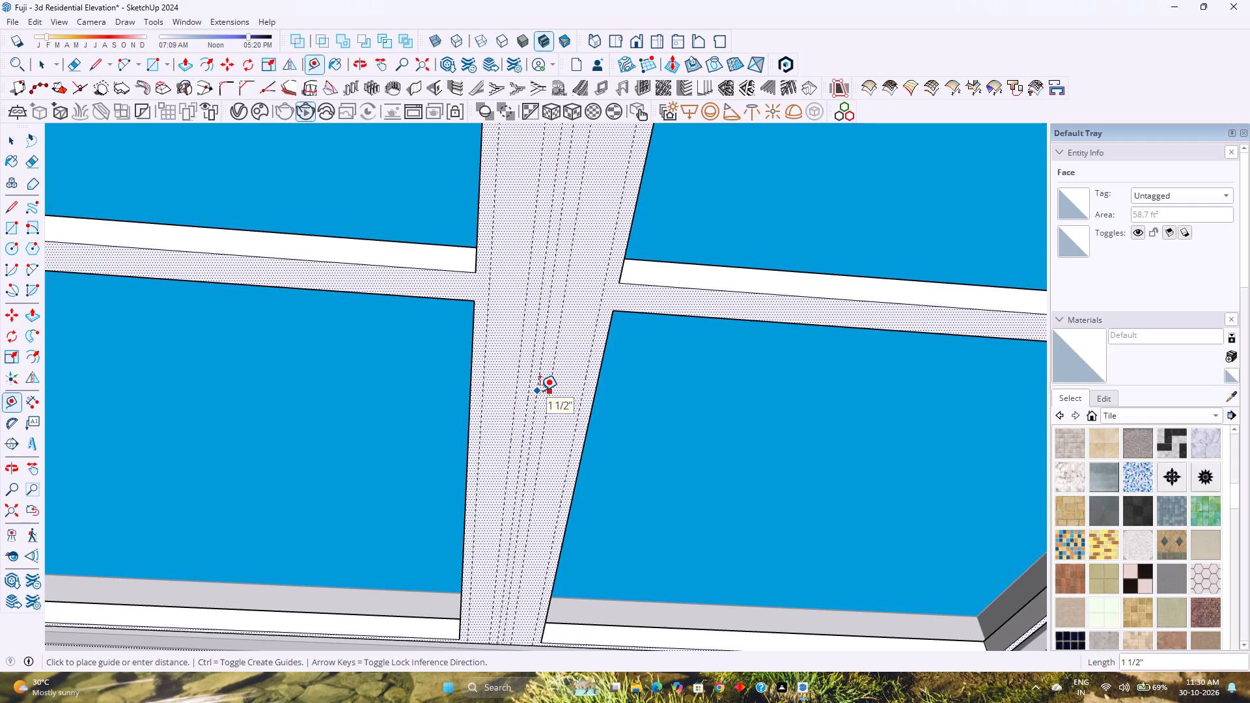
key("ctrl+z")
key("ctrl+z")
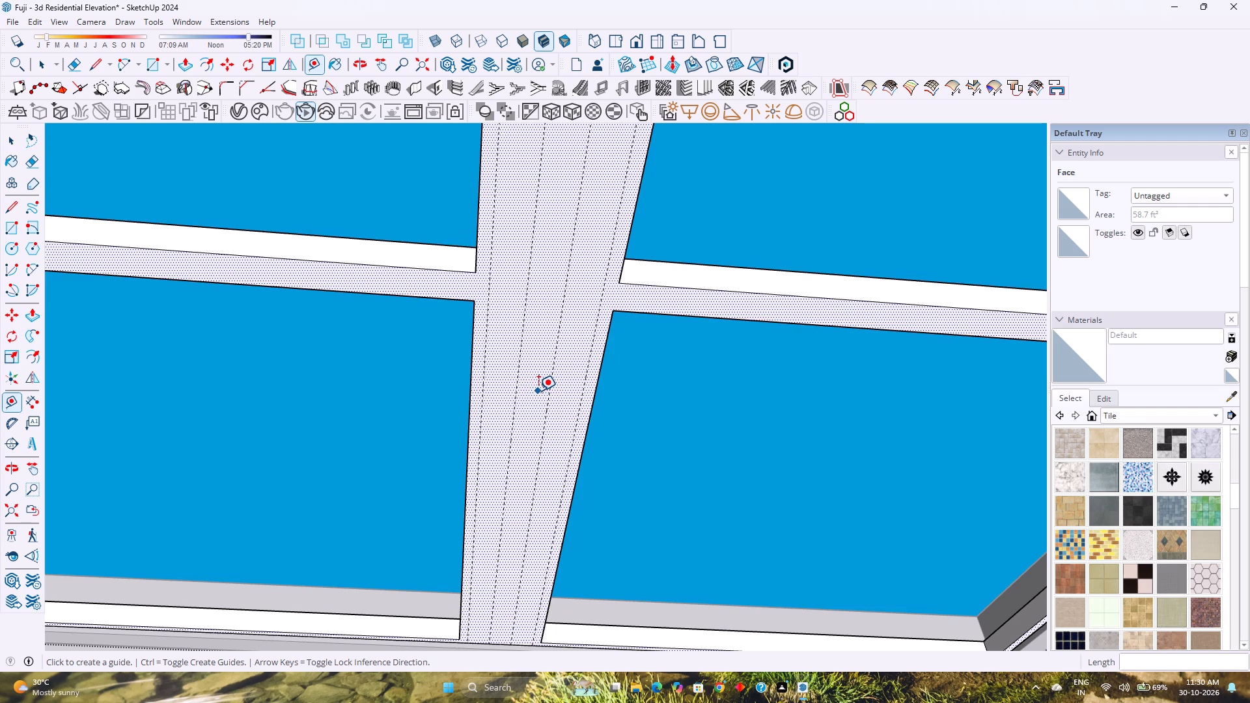
Place a guide 1 inch inward from each of the two 4 inch guides, toward the strip's centre.
left_click(520, 387)
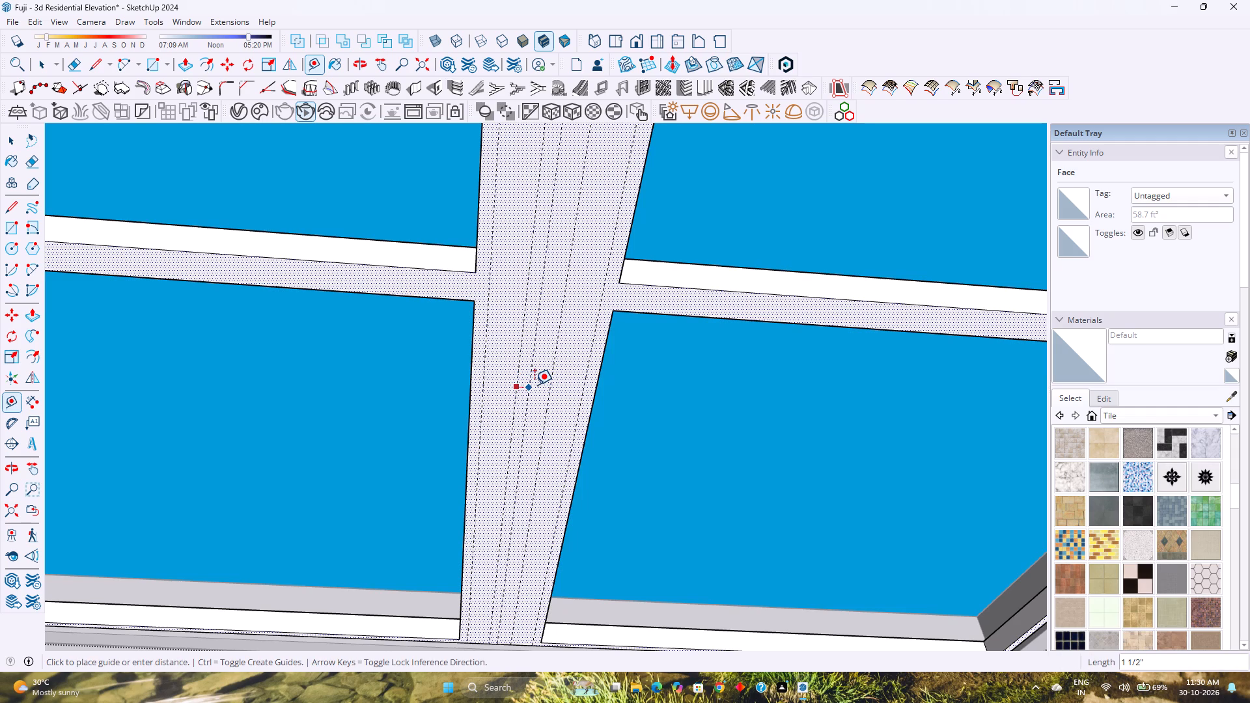
key("1")
key("Return")
left_click(553, 387)
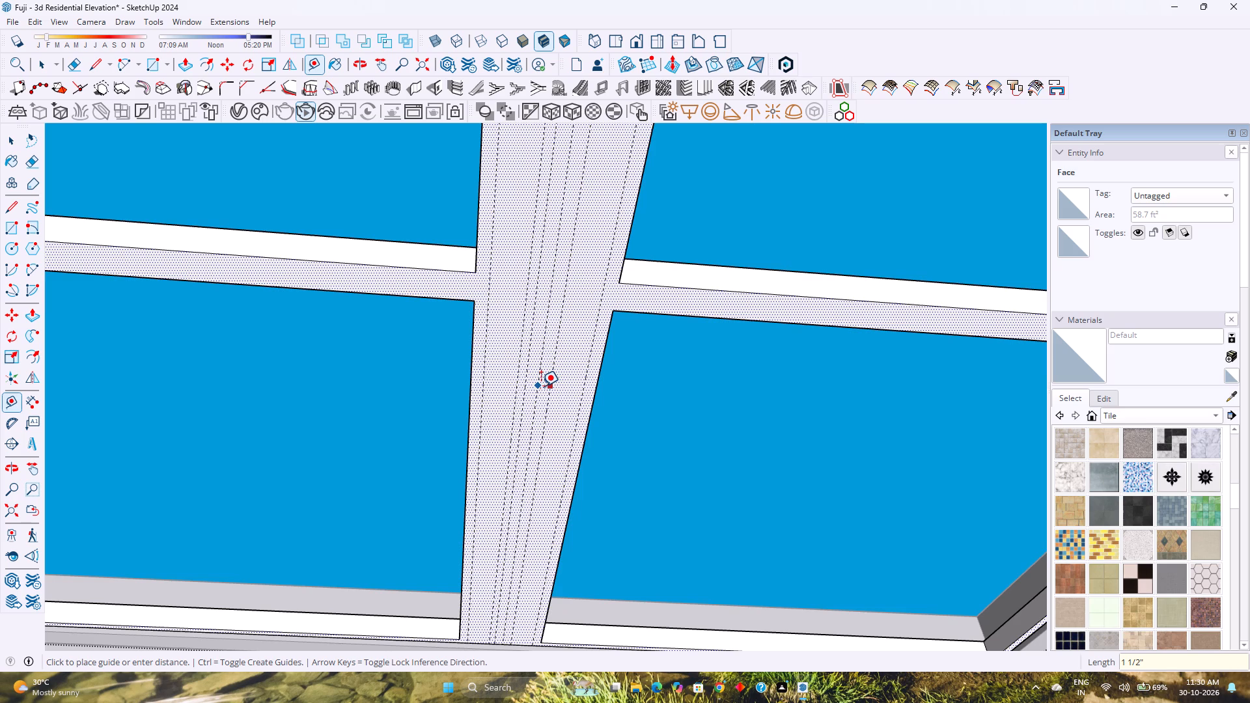
key("1")
key("Return")
key("space")
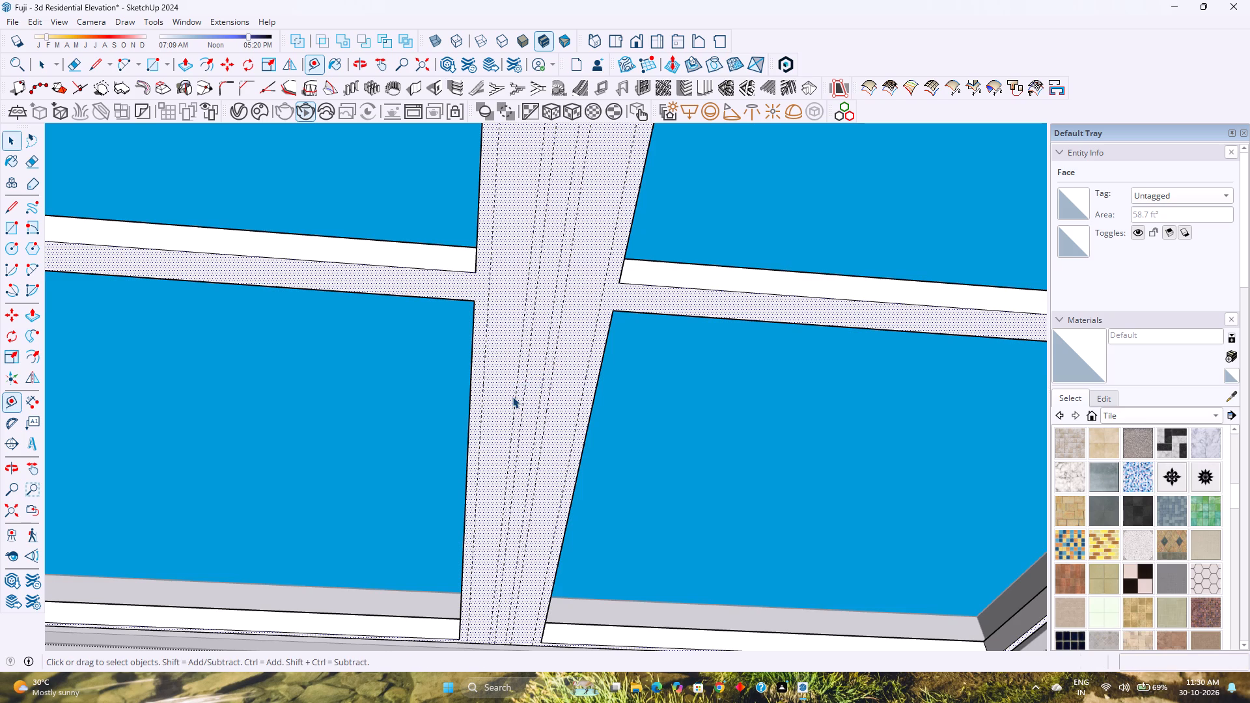
Draw a 10' 8" line along one 1.5 inch edge guide, running the full length of the cross strip's underside.
scroll(512, 396, "down", 7)
middle_click_drag(511, 396, 417, 424)
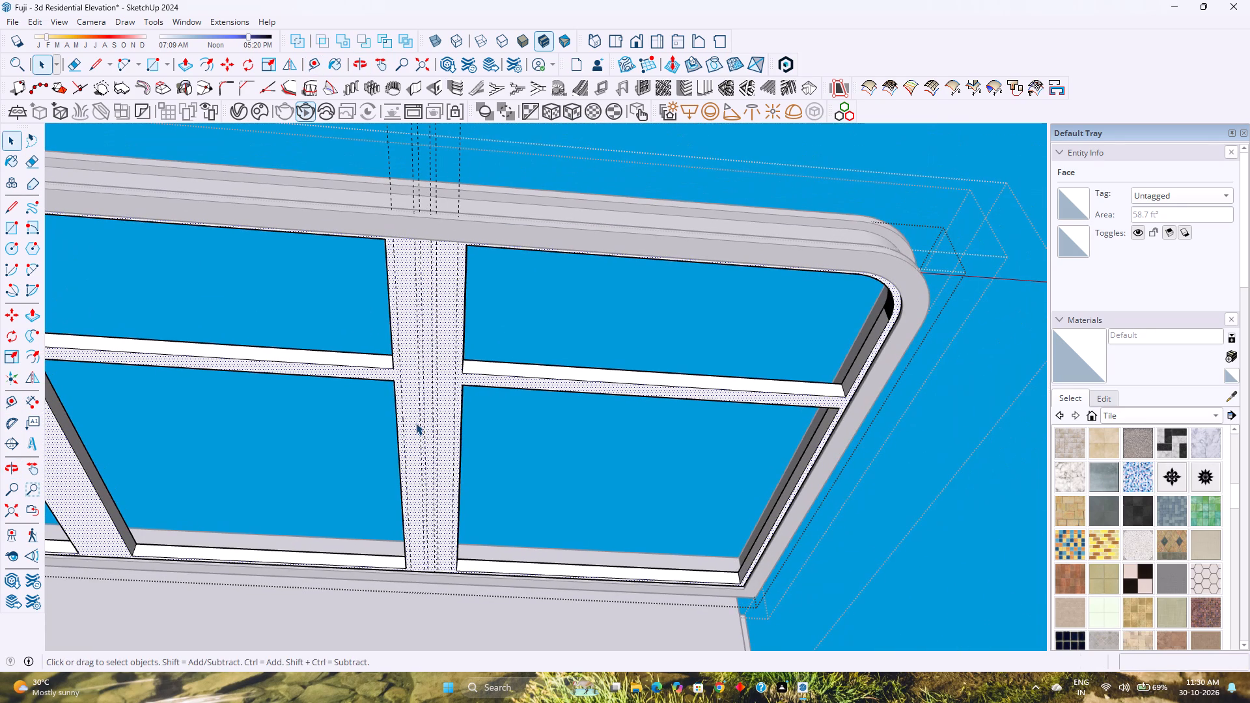
scroll(414, 417, "down", 2)
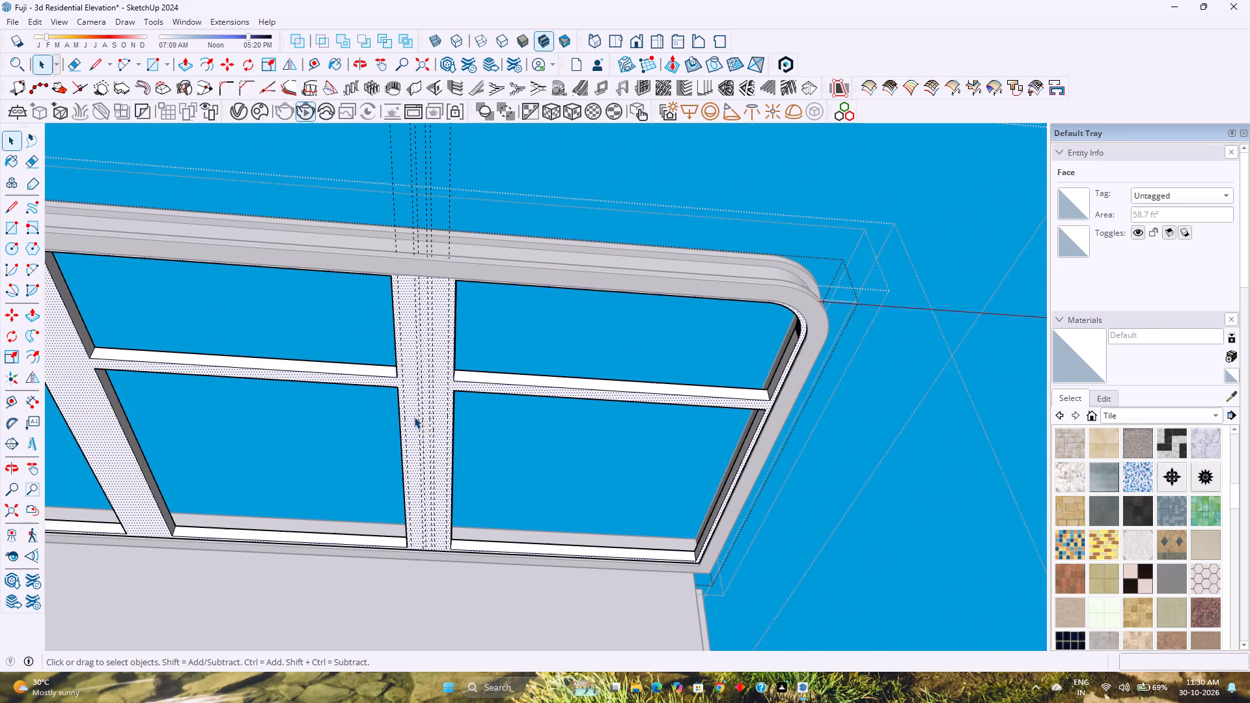
scroll(428, 316, "up", 1)
middle_click_drag(404, 331, 462, 241)
scroll(428, 265, "down", 2)
middle_click_drag(419, 271, 425, 264)
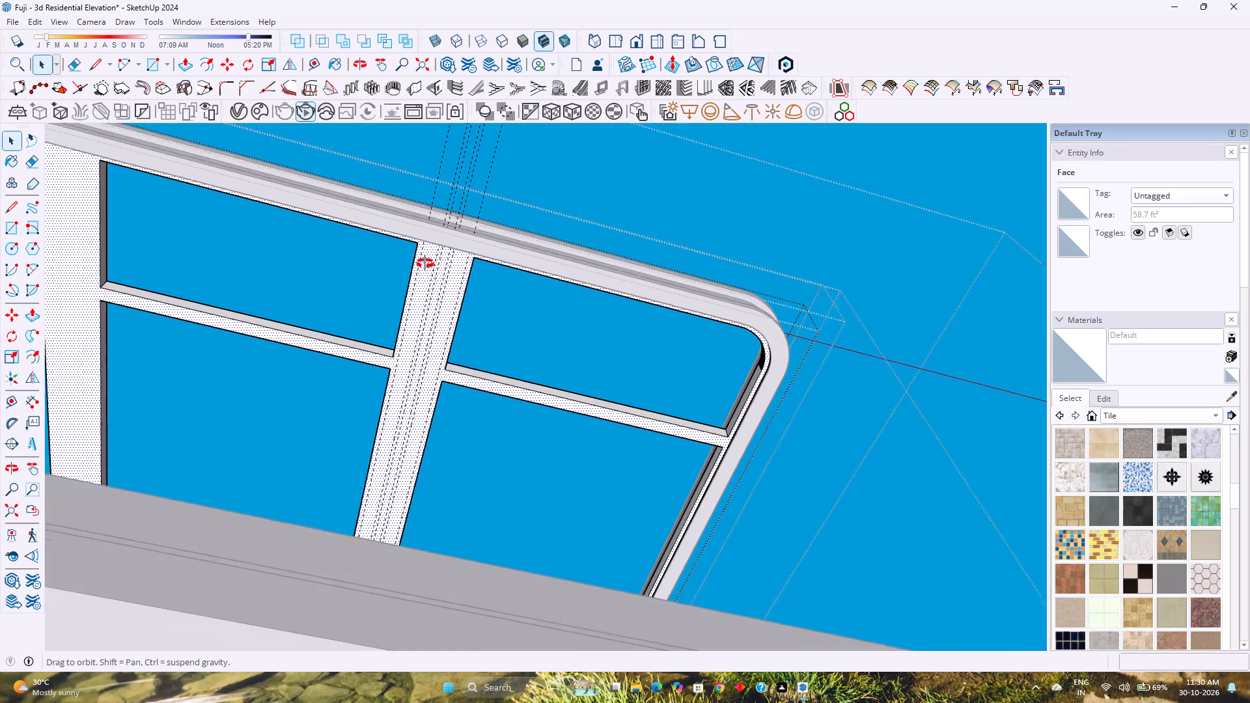
middle_click_drag(425, 264, 402, 396)
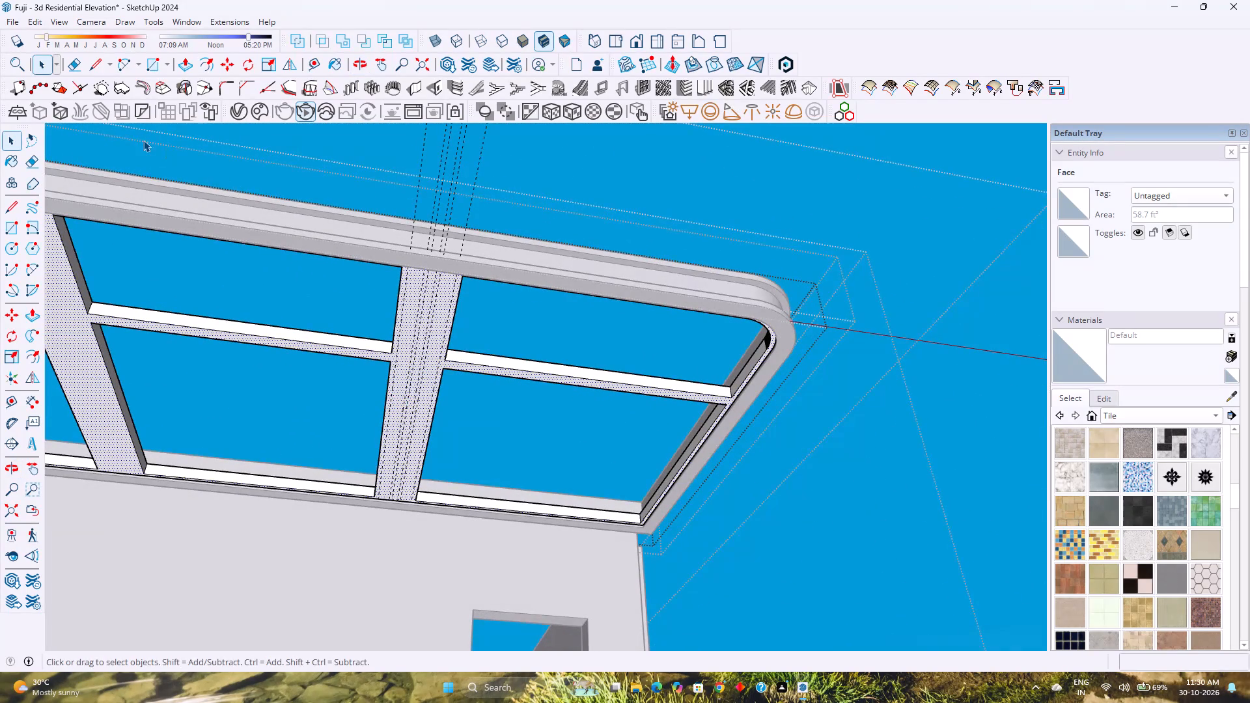
left_click(92, 63)
scroll(387, 514, "up", 15)
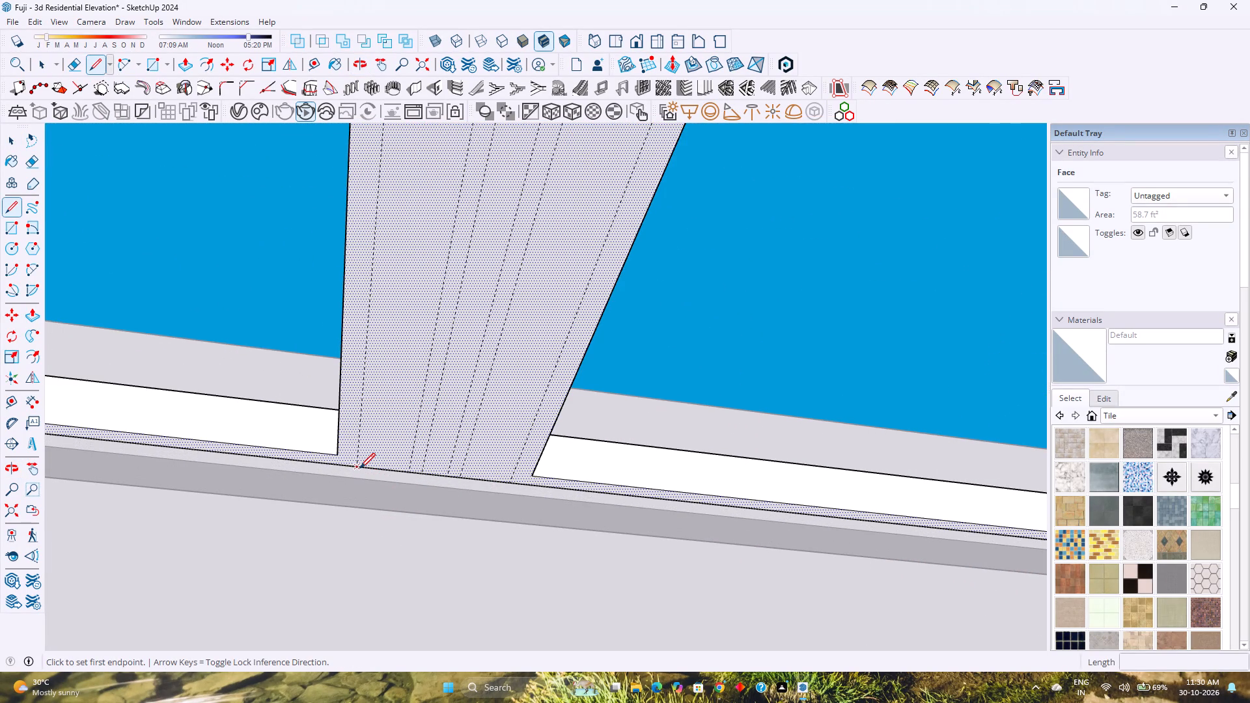
left_click(360, 468)
scroll(360, 468, "down", 18)
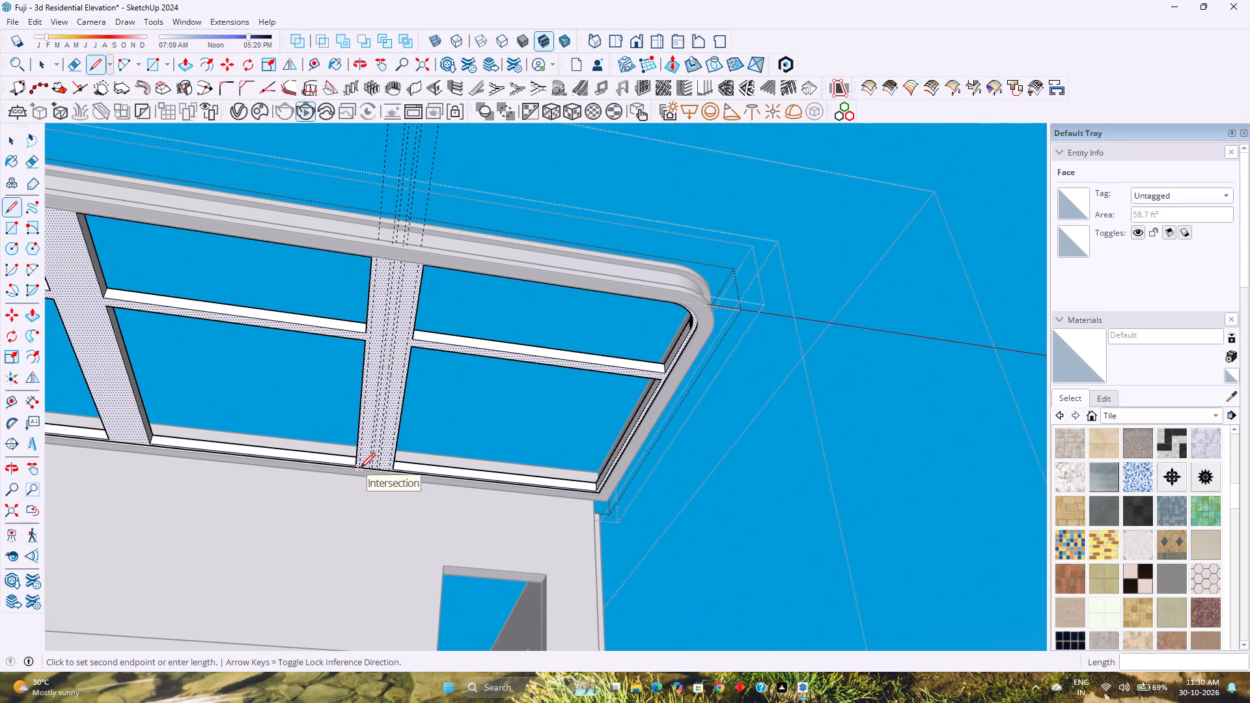
scroll(368, 330, "up", 4)
middle_click_drag(368, 330, 721, 262)
middle_click(721, 262)
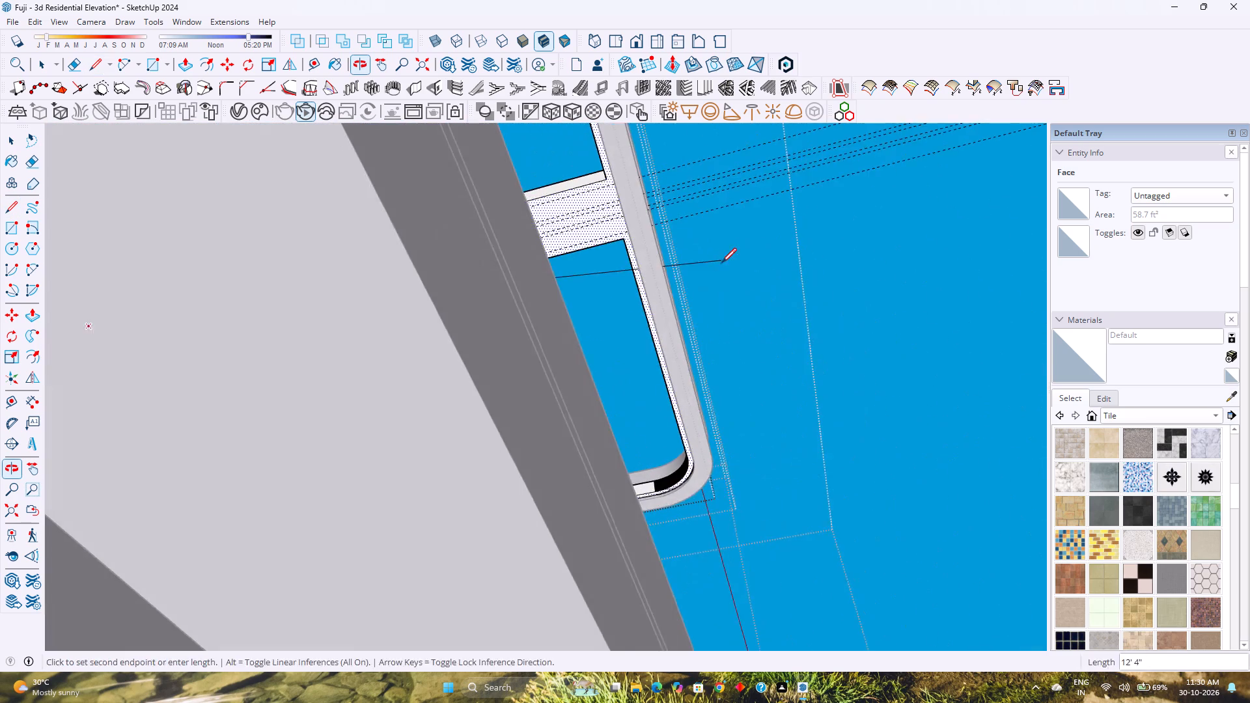
middle_click_drag(721, 263, 686, 285)
middle_click_drag(693, 290, 576, 463, "shift")
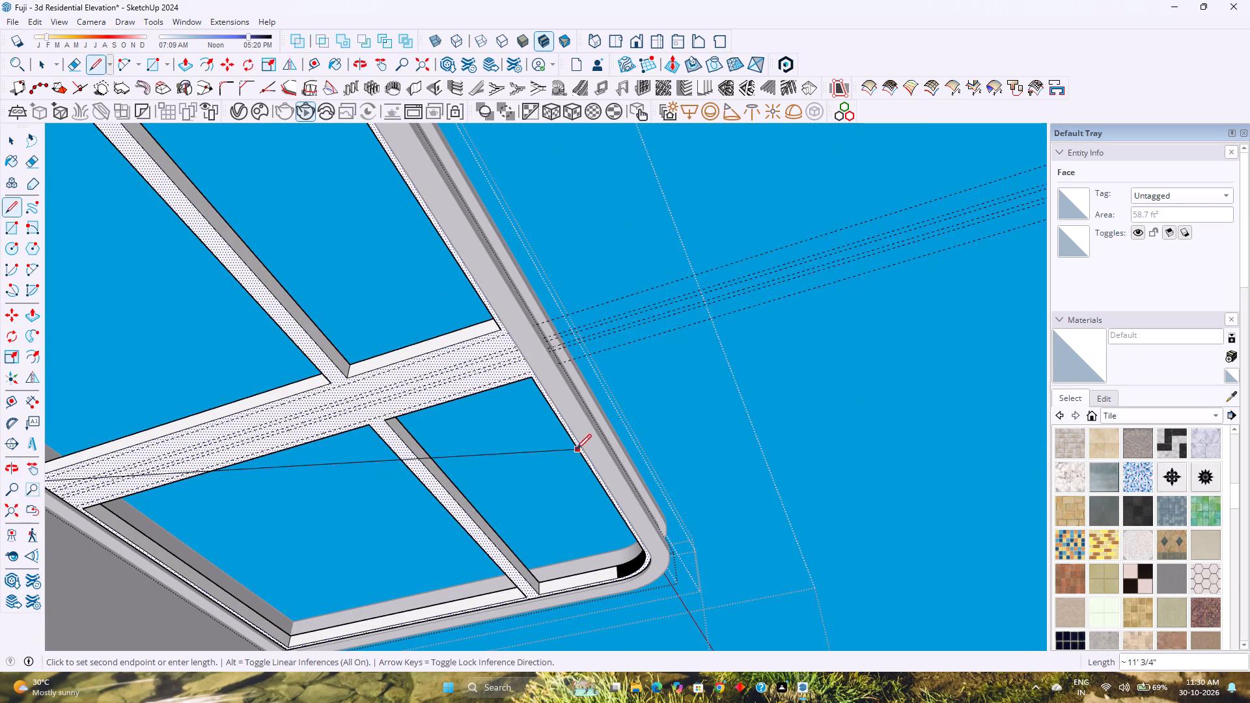
key("Left")
scroll(461, 334, "up", 4)
scroll(482, 343, "down", 1)
scroll(488, 351, "up", 6)
middle_click_drag(495, 350, 577, 338)
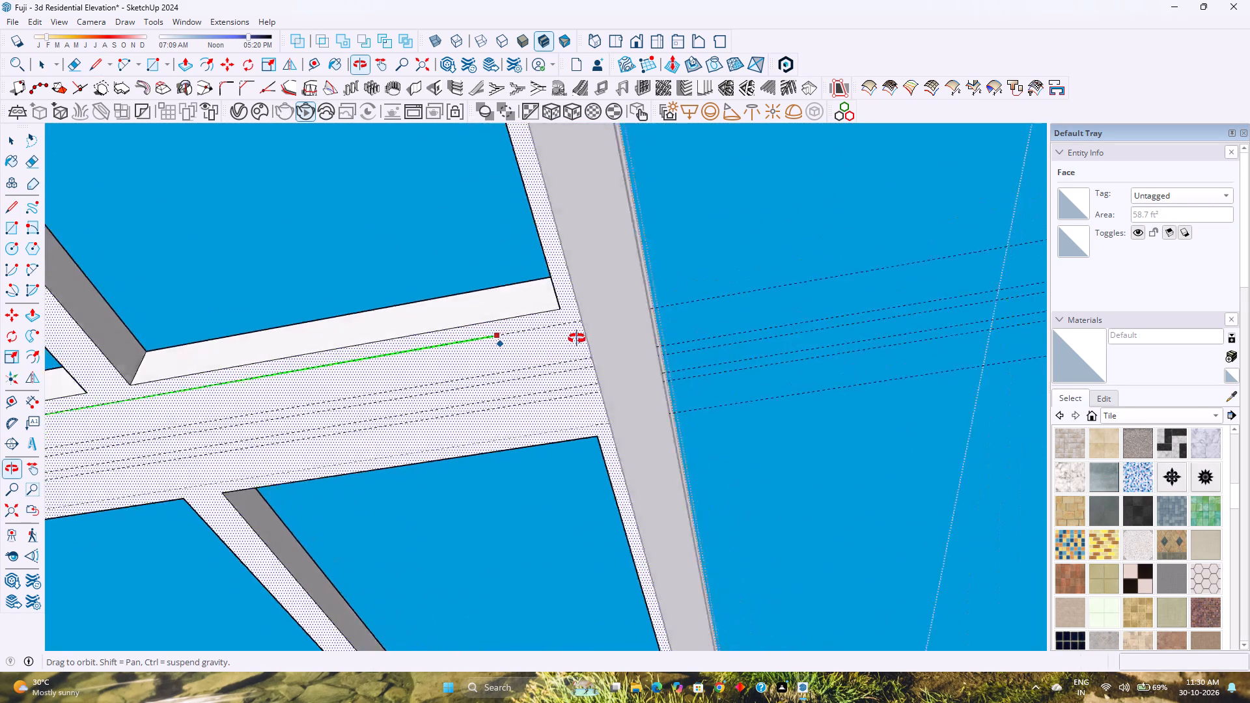
middle_click_drag(577, 338, 646, 342)
scroll(592, 339, "up", 8)
middle_click_drag(592, 339, 637, 383)
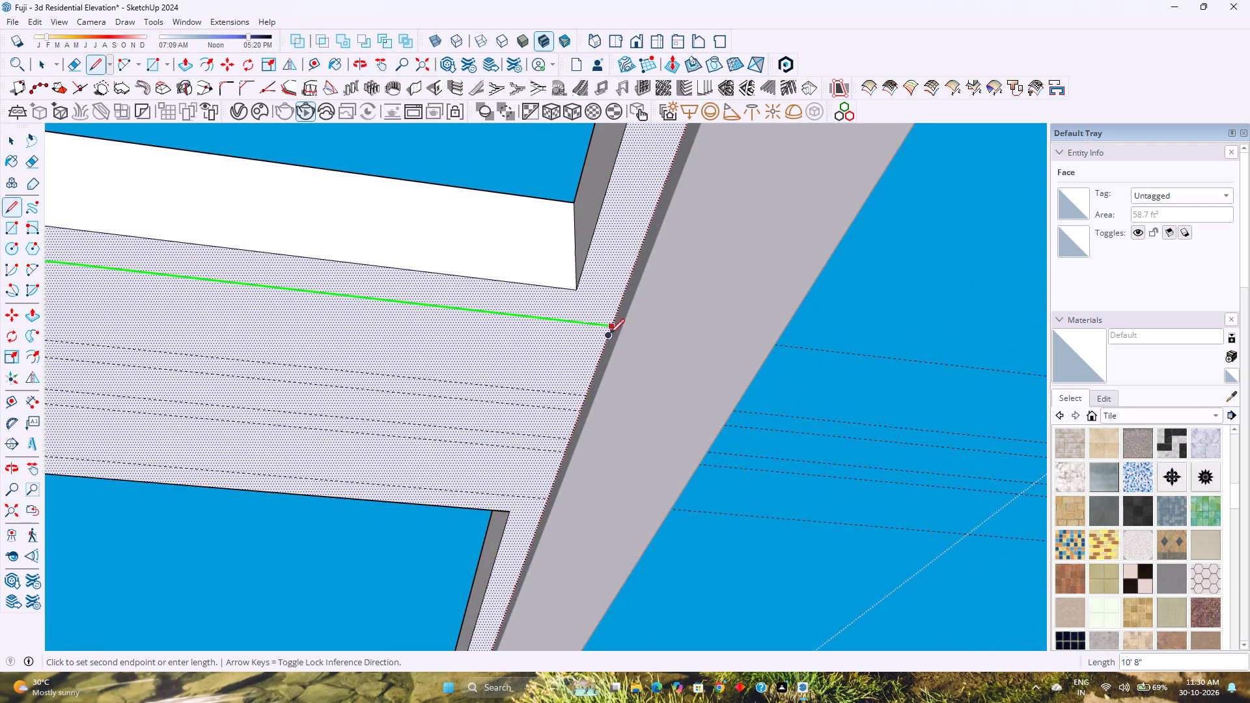
left_click(609, 331)
key("space")
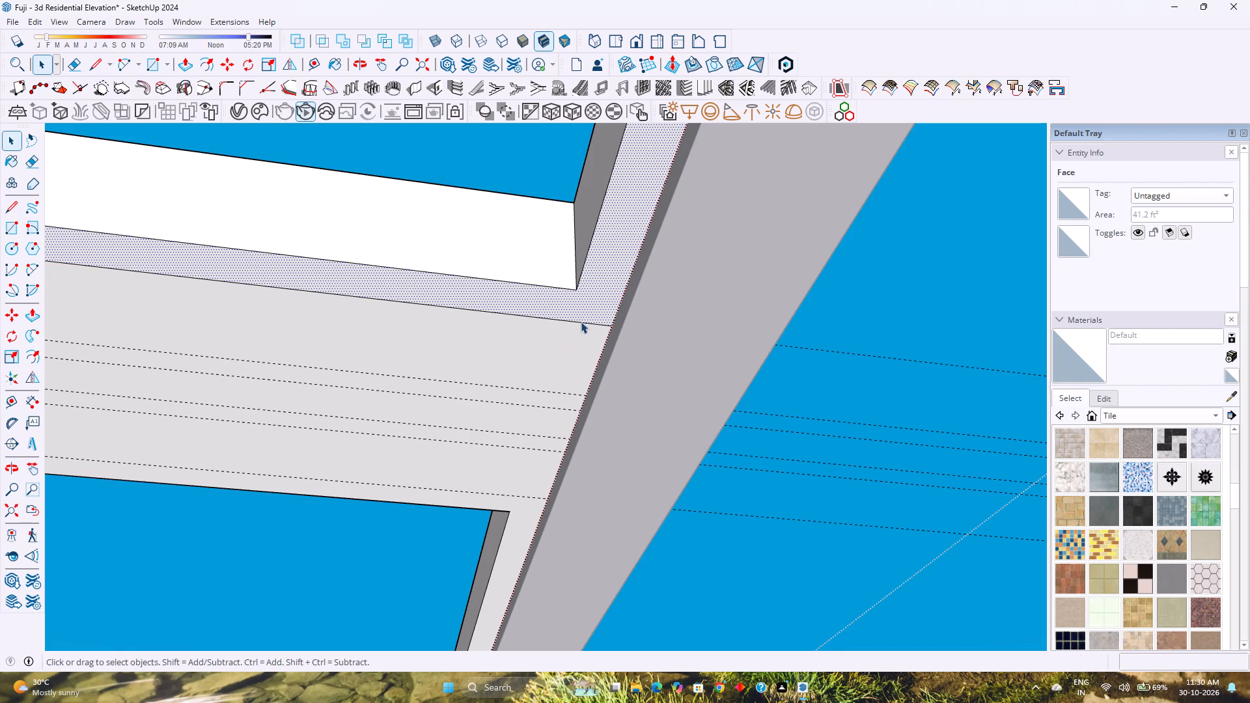
Copy the edge line onto each of the other five guides across the cross strip's underside.
left_click(581, 322)
key("m")
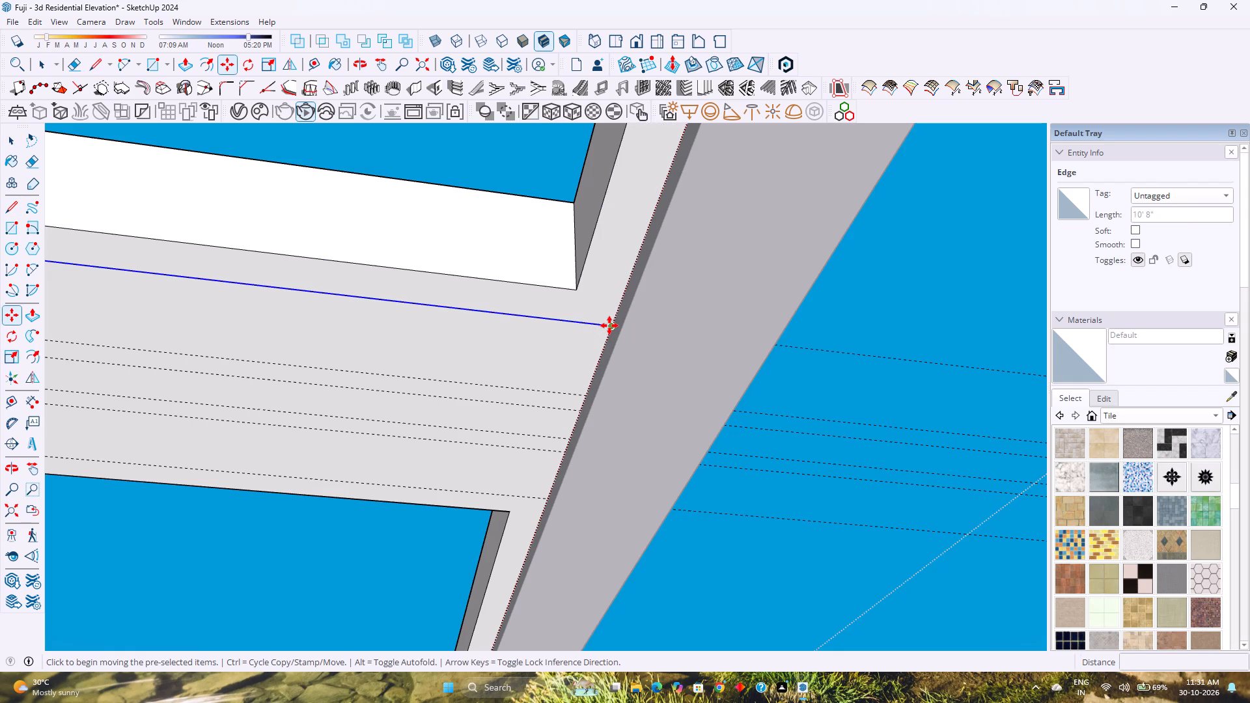
left_click(609, 325)
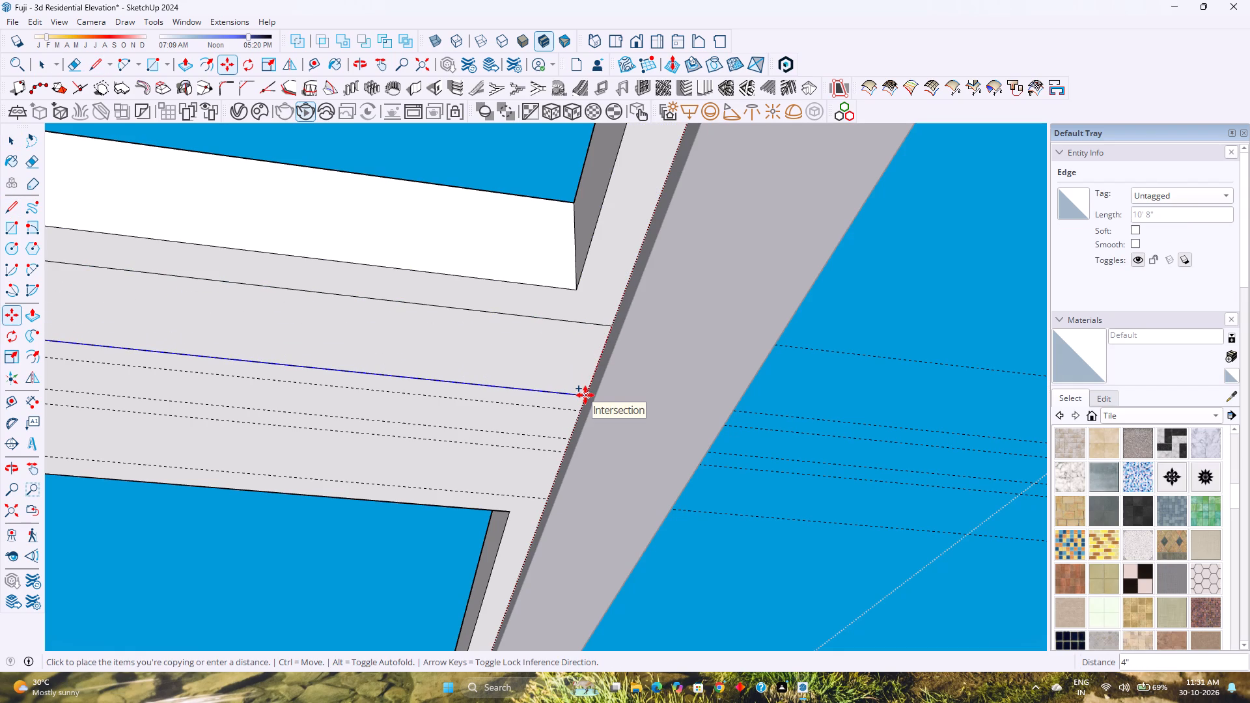
left_click(585, 395)
left_click(584, 396)
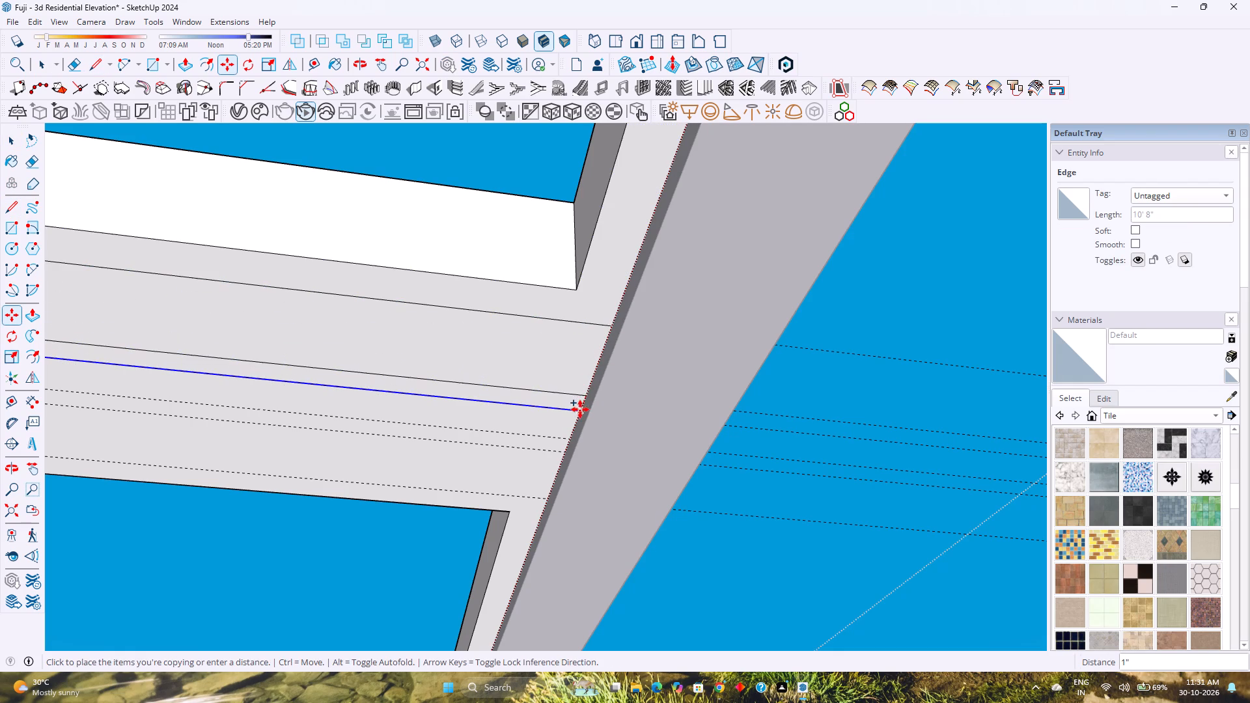
left_click(580, 409)
left_click(579, 412)
left_click(564, 439)
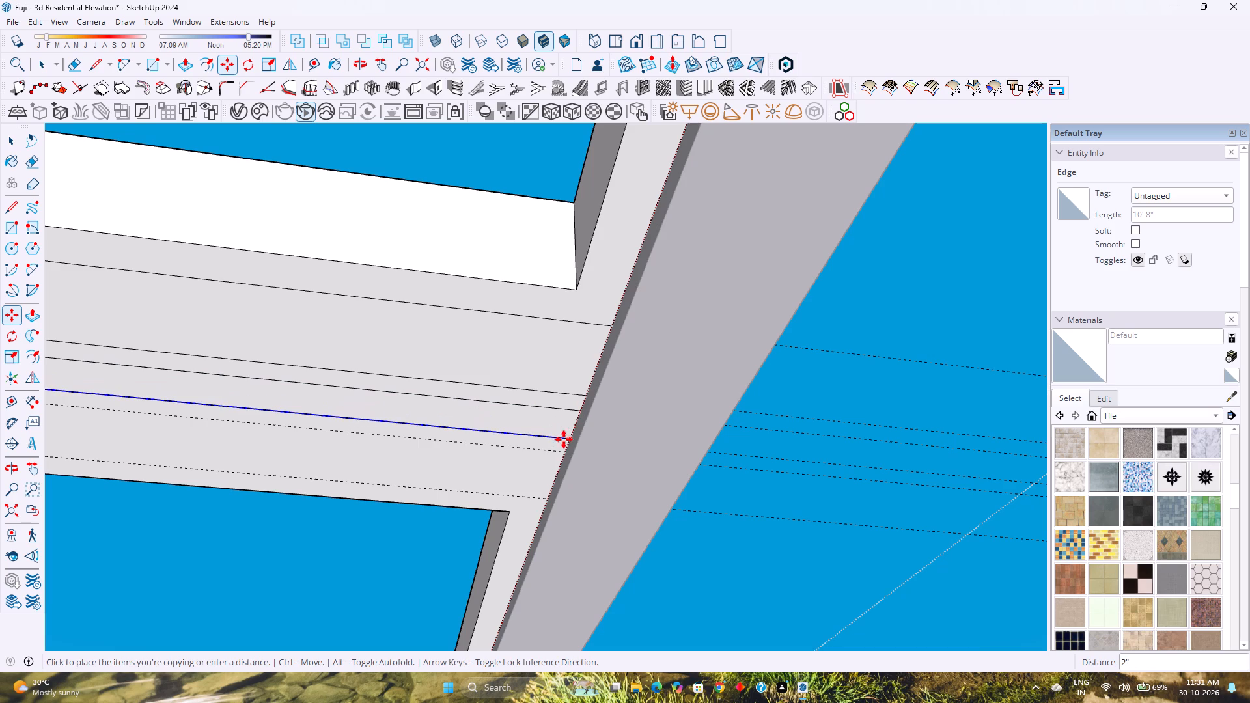
left_click(569, 435, "ctrl")
left_click(562, 452, "ctrl")
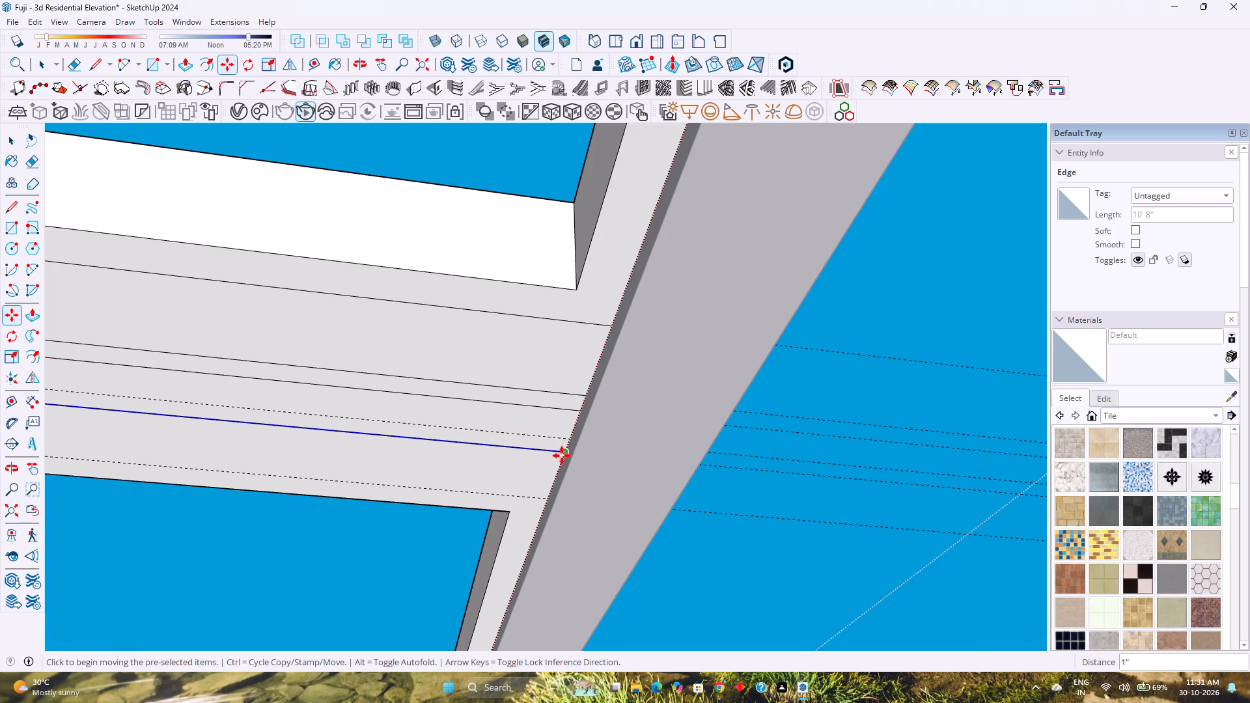
left_click(562, 455)
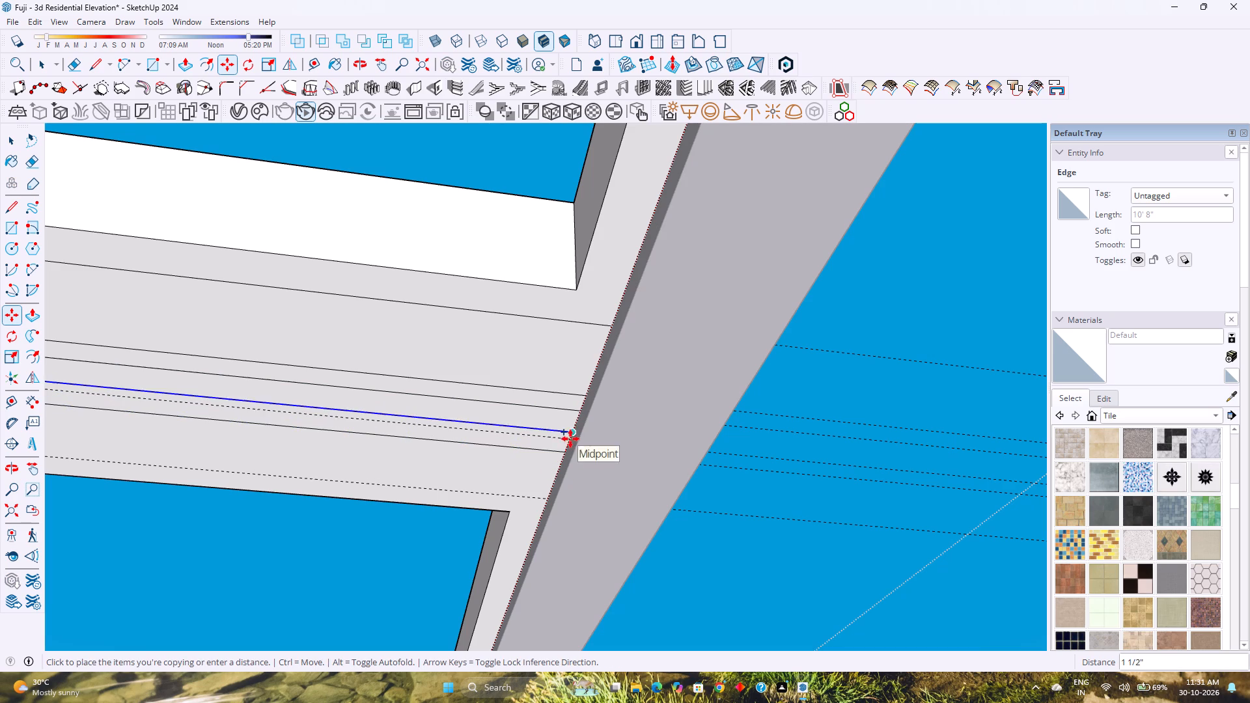
left_click(568, 441)
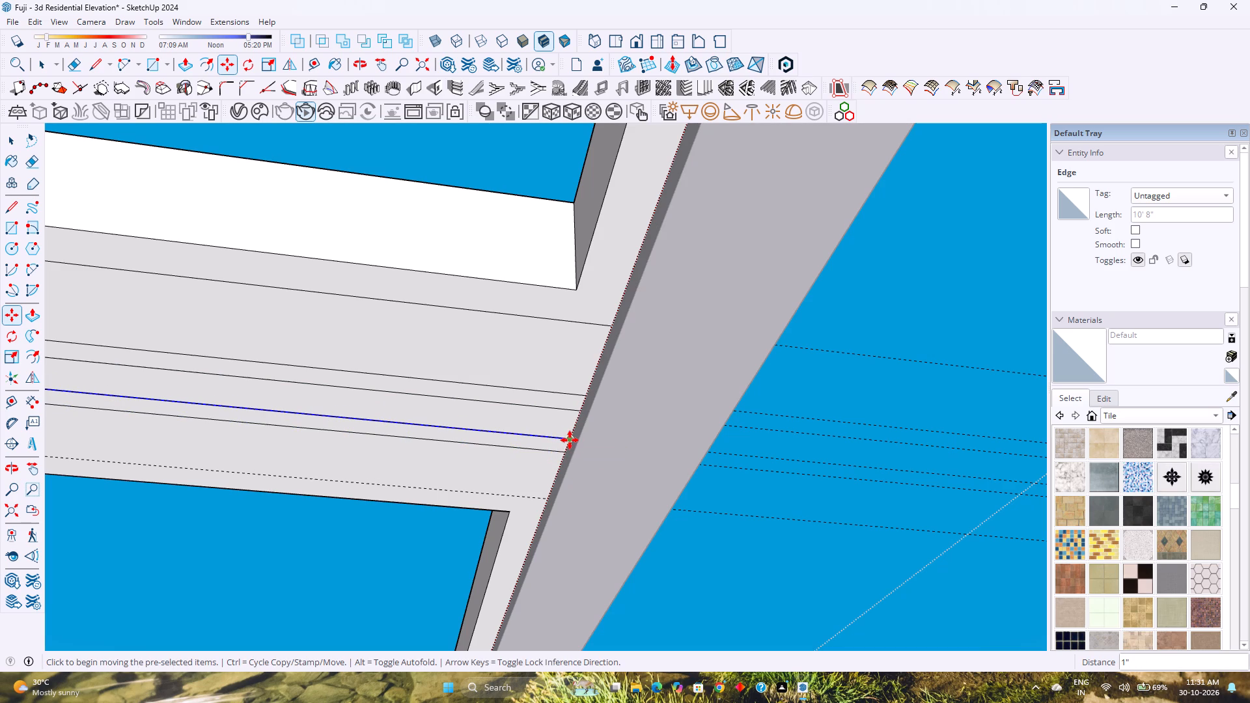
left_click(570, 440)
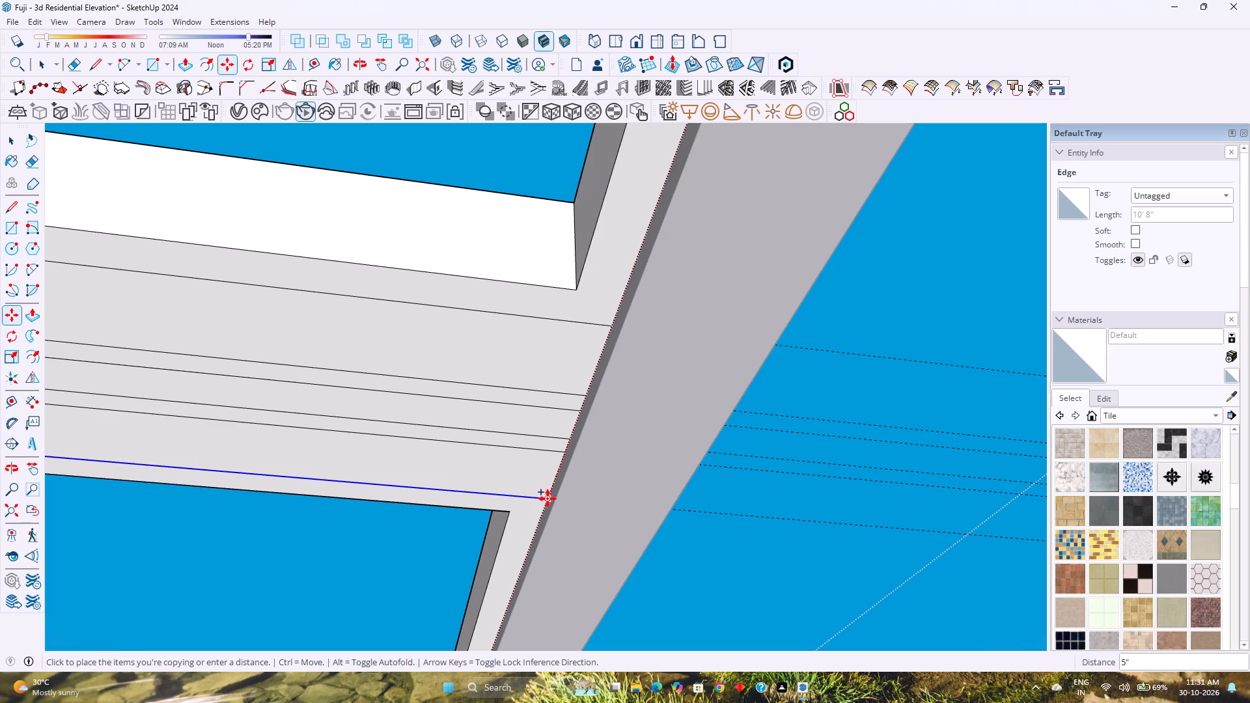
left_click(548, 499)
key("space")
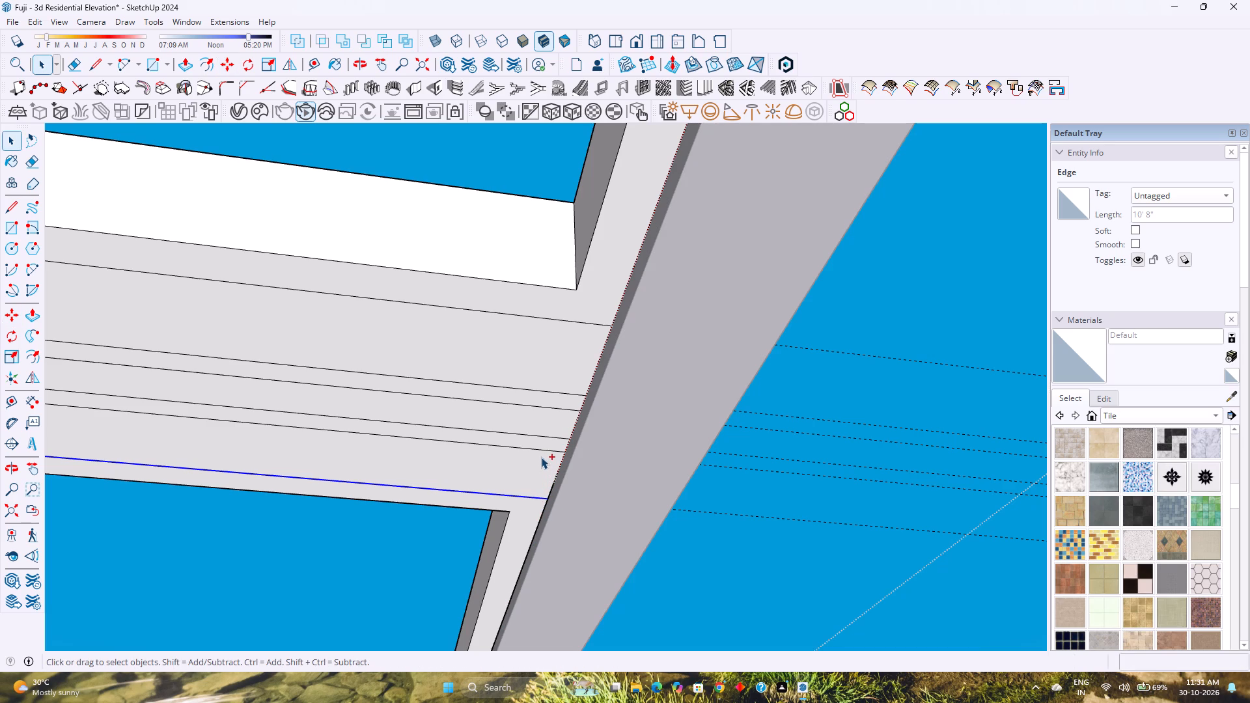
Select all six strip lines and copy them 7' 10 1/4" onto the matching position on the middle cross strip.
left_click(542, 448, "ctrl")
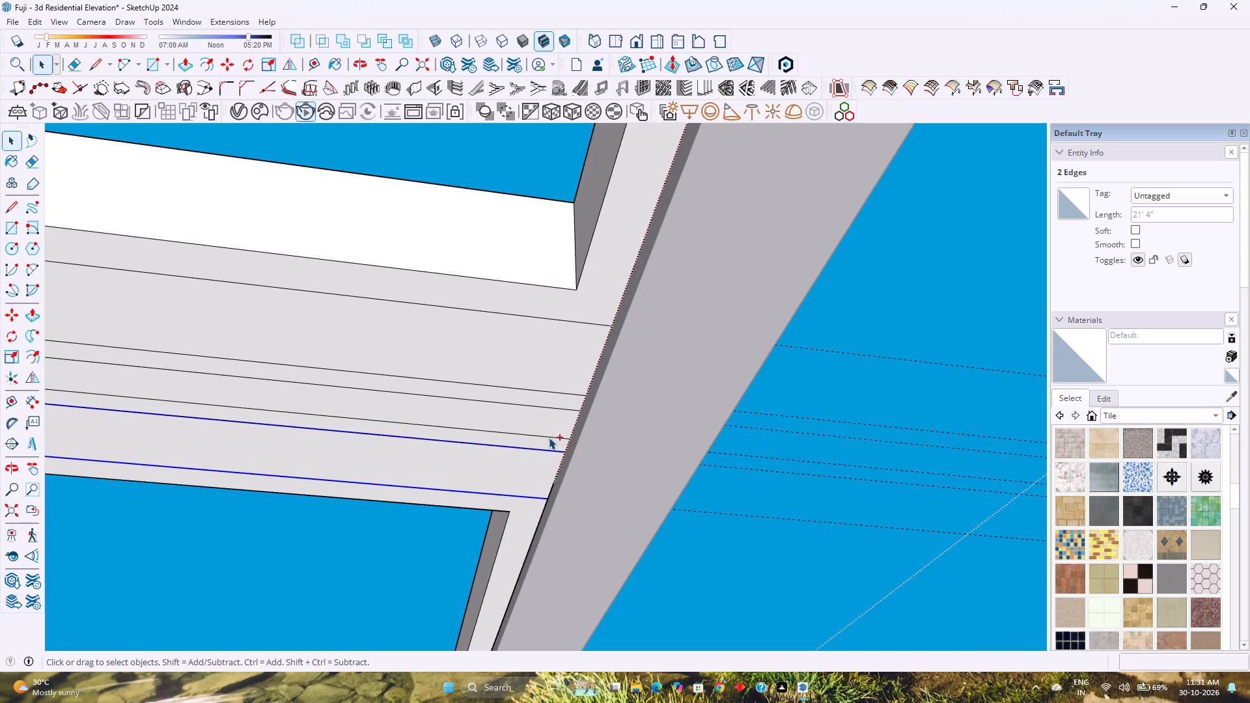
left_click(549, 437, "ctrl")
left_click(559, 409, "ctrl")
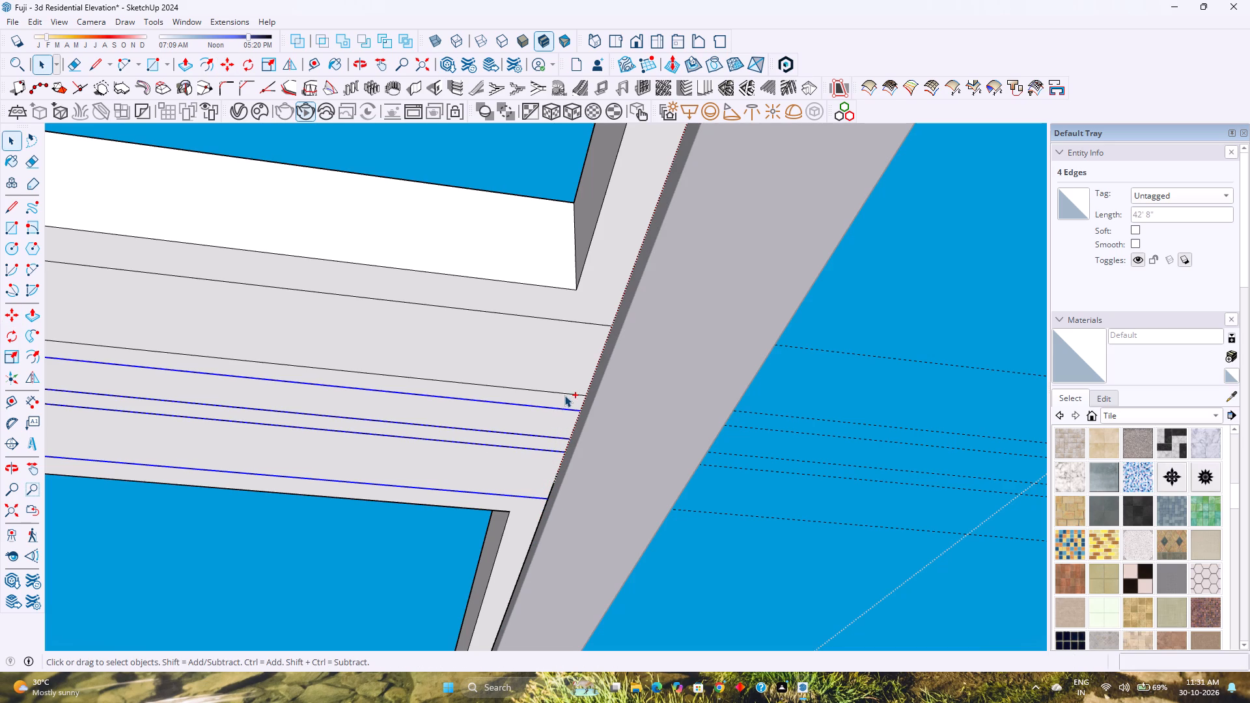
left_click(565, 394, "ctrl")
left_click(605, 327, "ctrl")
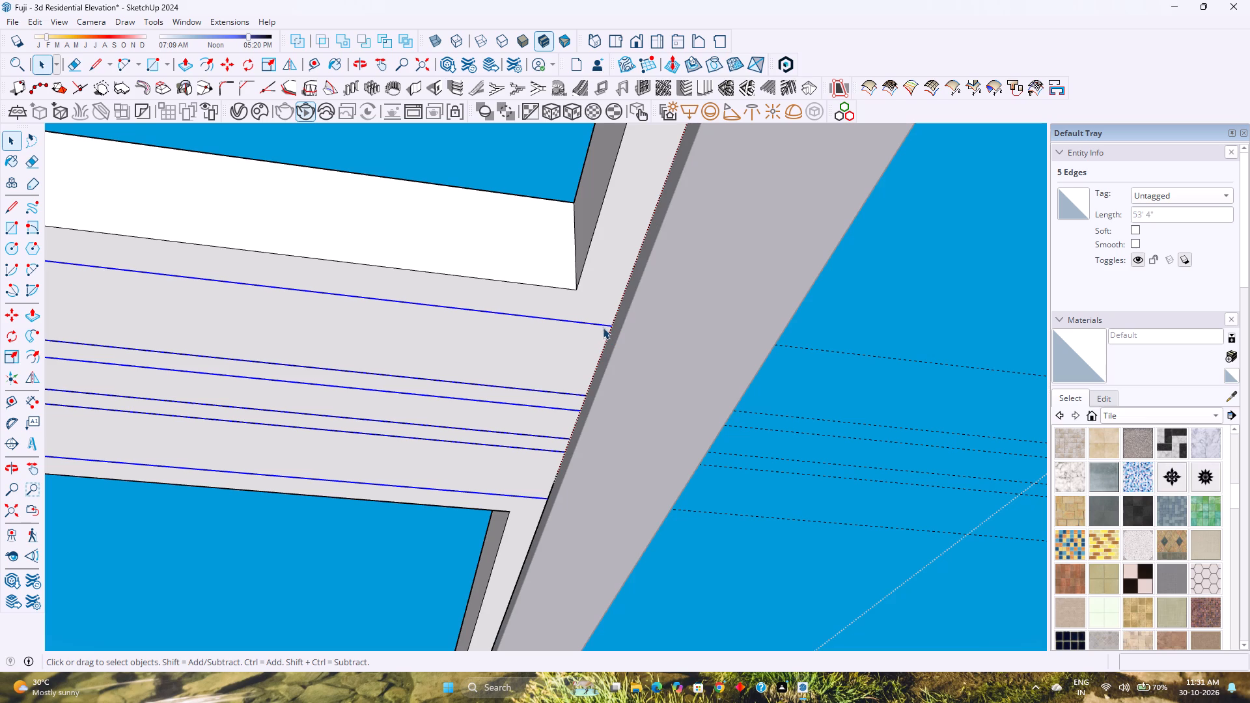
key("m")
scroll(548, 365, "down", 8)
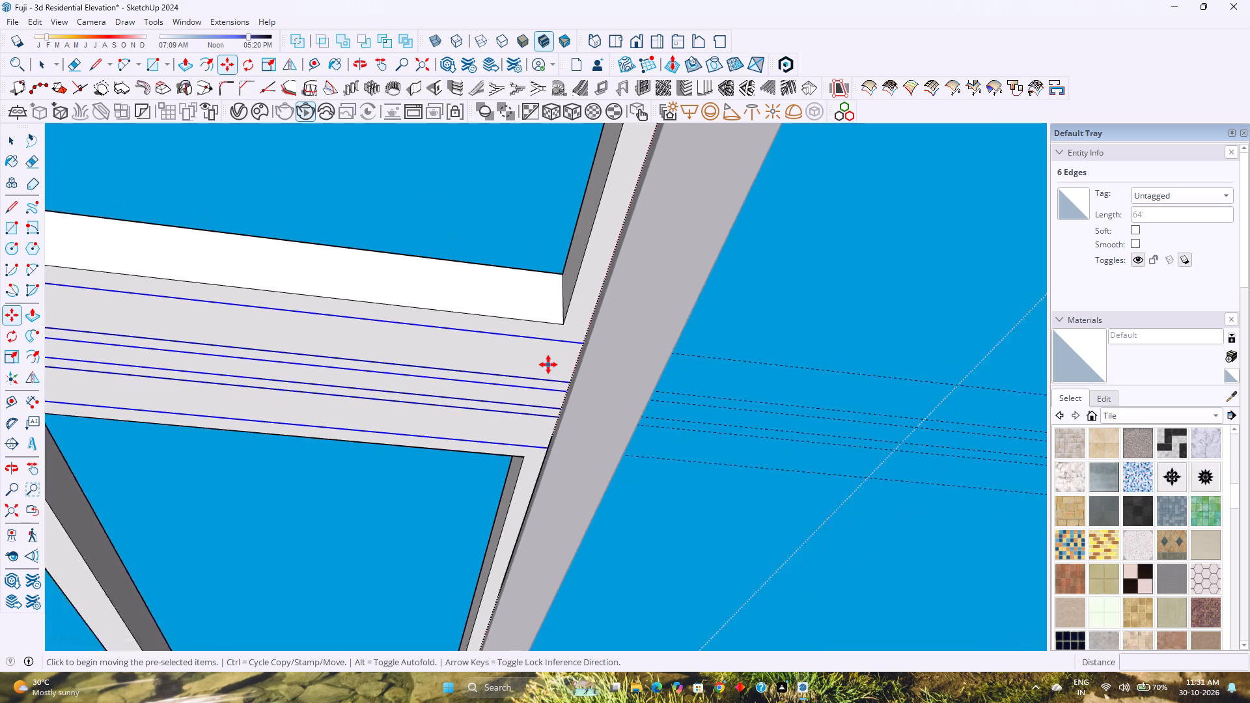
scroll(548, 365, "down", 5)
middle_click_drag(553, 353, 199, 379)
scroll(223, 372, "down", 3)
middle_click_drag(362, 400, 356, 399)
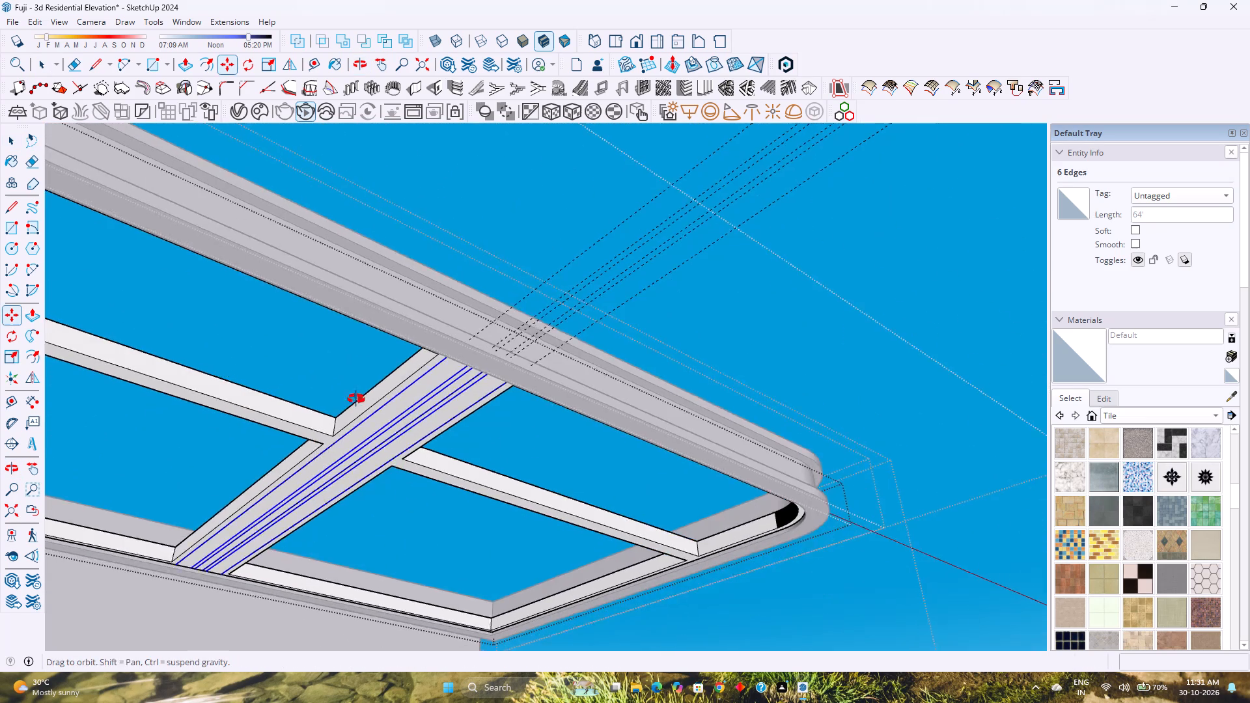
middle_click_drag(356, 399, 201, 365)
scroll(270, 366, "down", 2)
middle_click_drag(307, 419, 400, 355, "shift")
middle_click(400, 355, "shift")
scroll(454, 396, "down", 3)
middle_click_drag(415, 411, 430, 411, "shift")
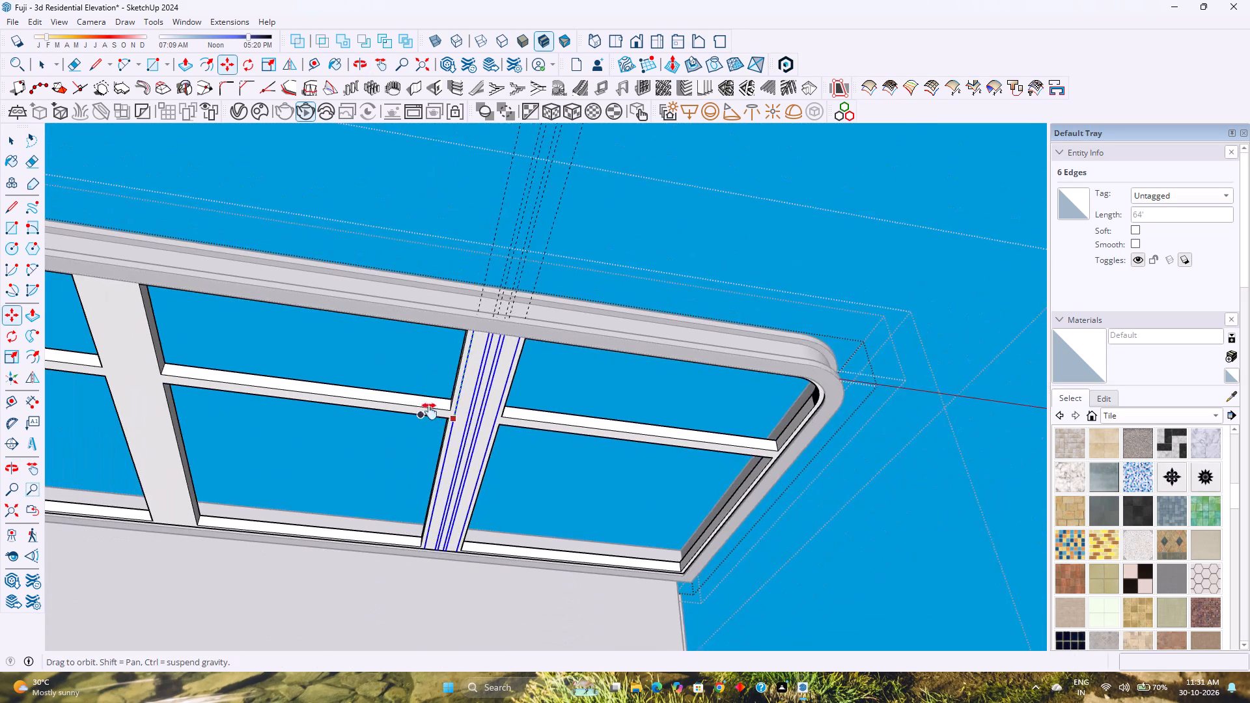
middle_click_drag(430, 411, 540, 407, "shift")
middle_click(540, 407, "shift")
left_click(570, 406)
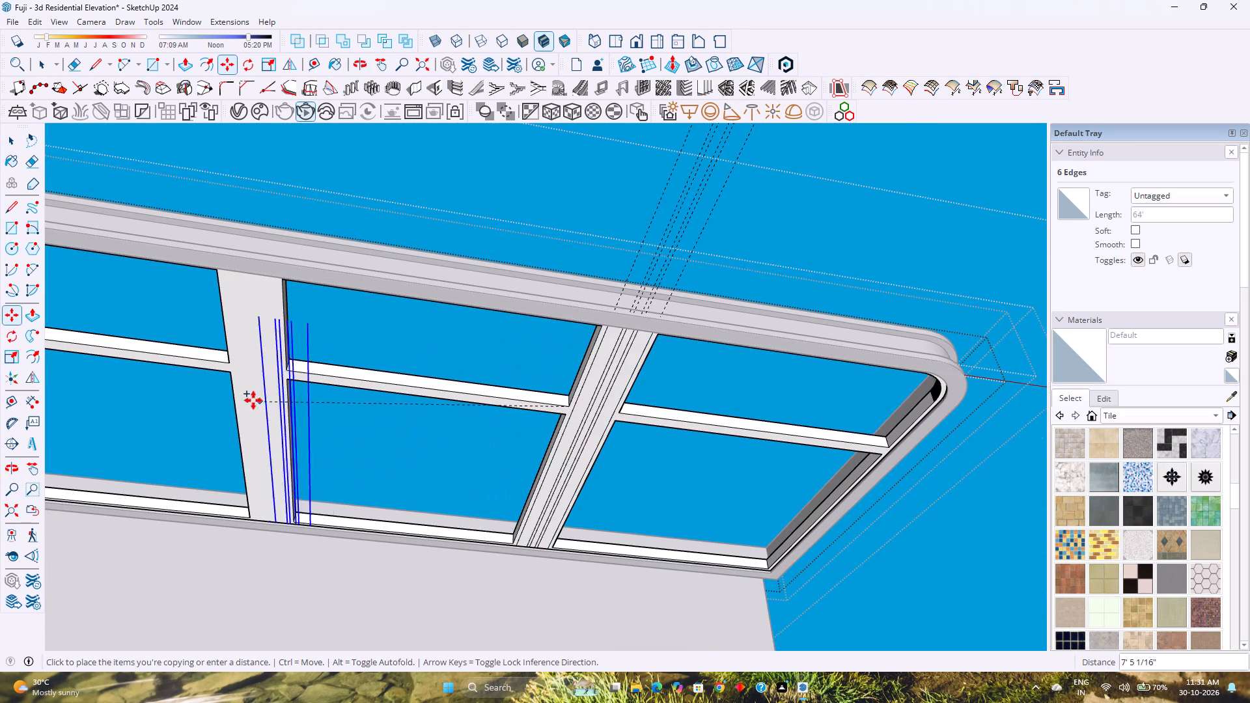
left_click(231, 365)
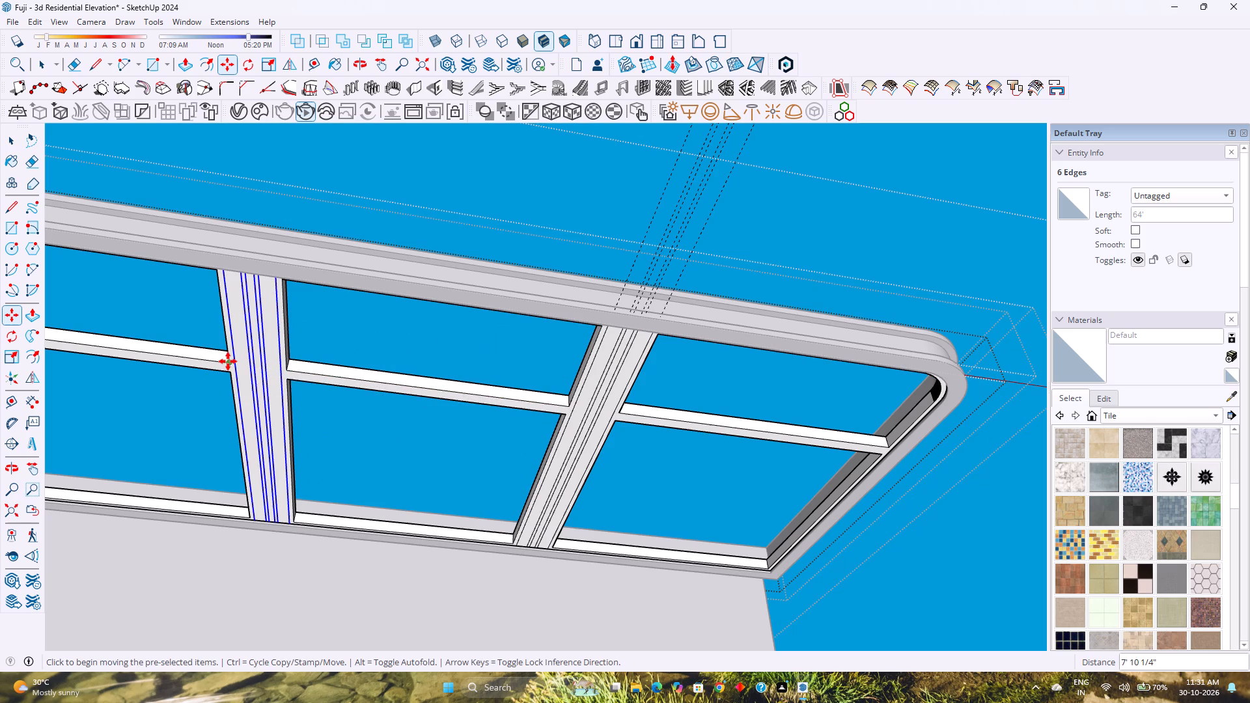
Copy the six lines from the middle strip 7' 9" onto the remaining cross strip, and clear the selection.
left_click(229, 361)
scroll(208, 364, "down", 1, "shift")
middle_click_drag(208, 364, 605, 411, "shift")
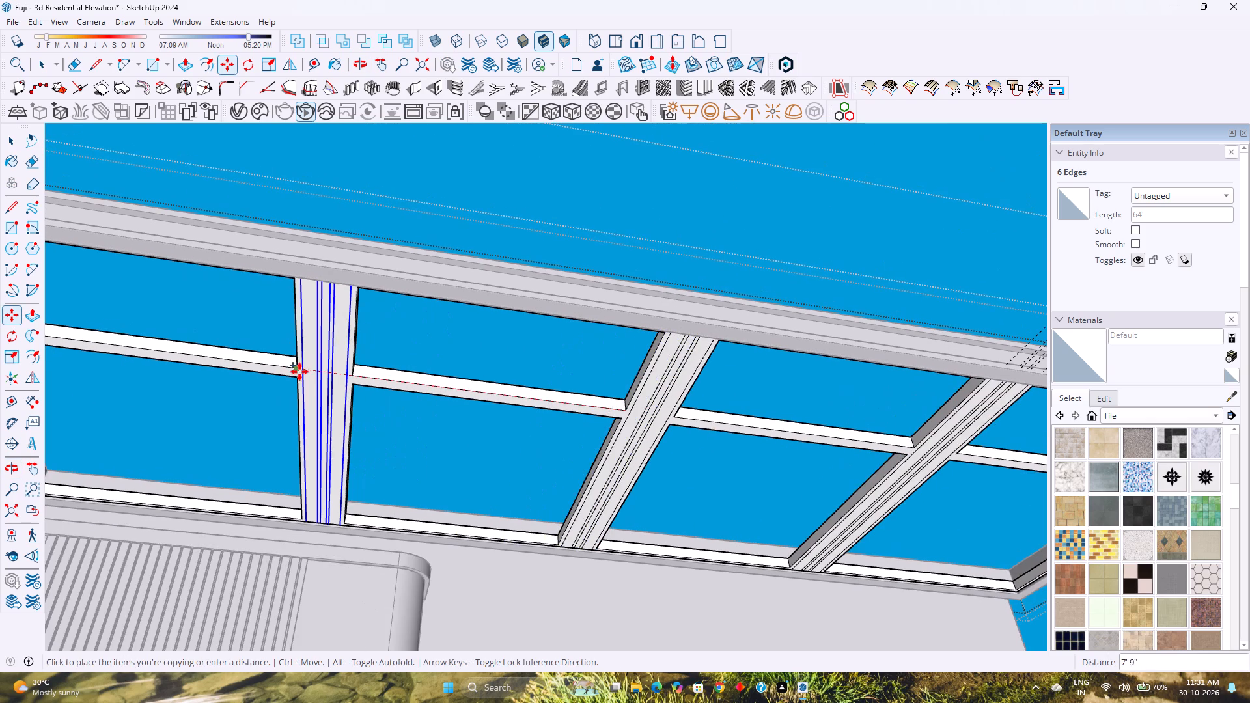
left_click(296, 366)
key("space")
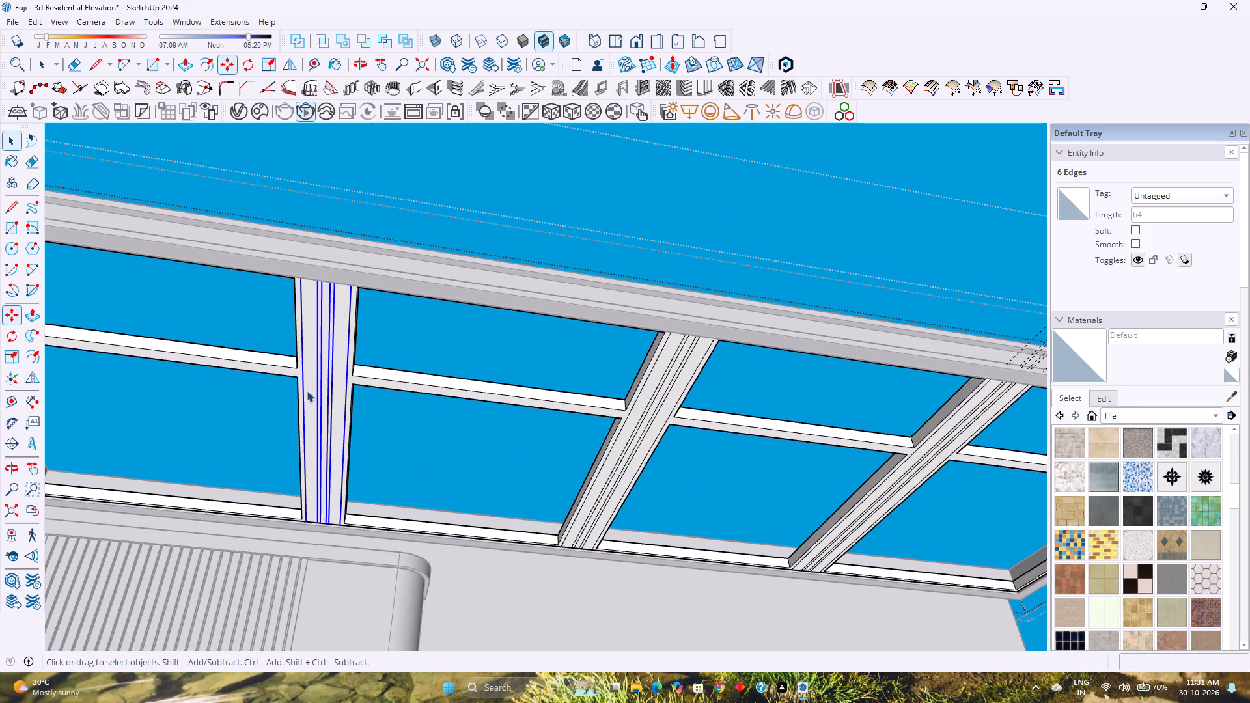
key("Escape")
Examine the lines on all three cross strips and where they meet the frame at a strip's end.
scroll(333, 411, "down", 2)
middle_click_drag(472, 463, 331, 432)
scroll(336, 430, "down", 3)
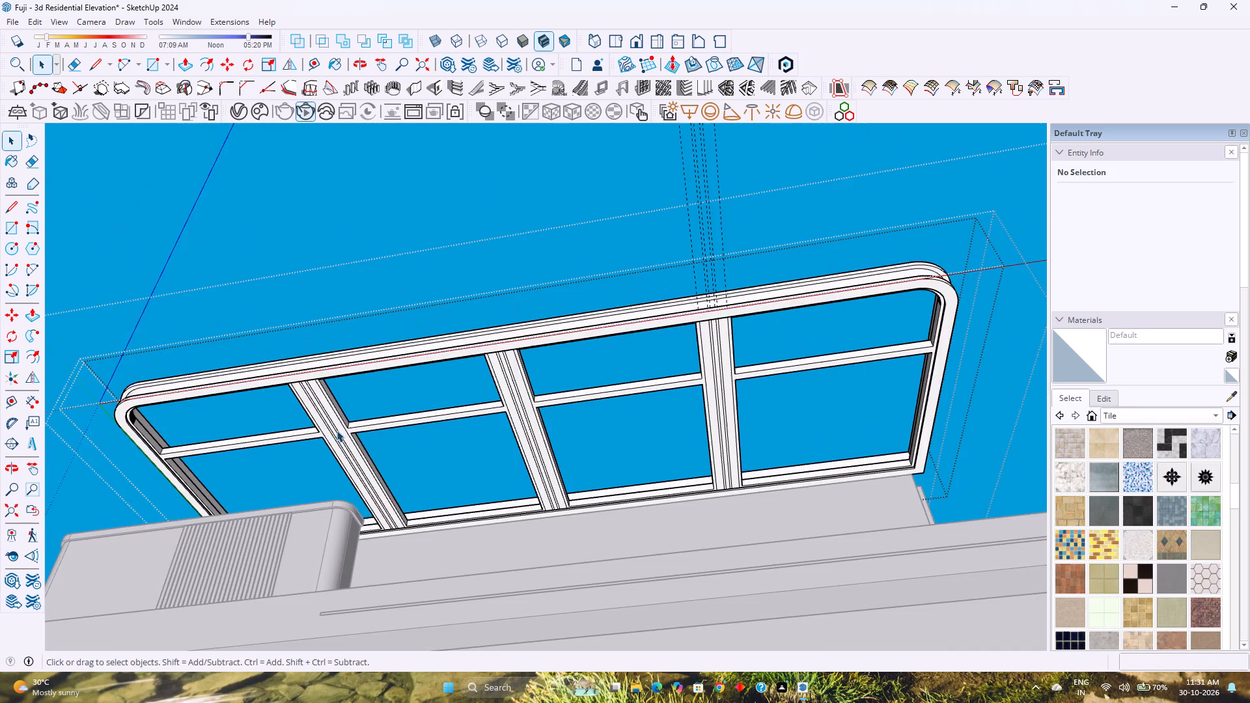
middle_click_drag(395, 448, 274, 445, "shift")
middle_click(274, 445, "shift")
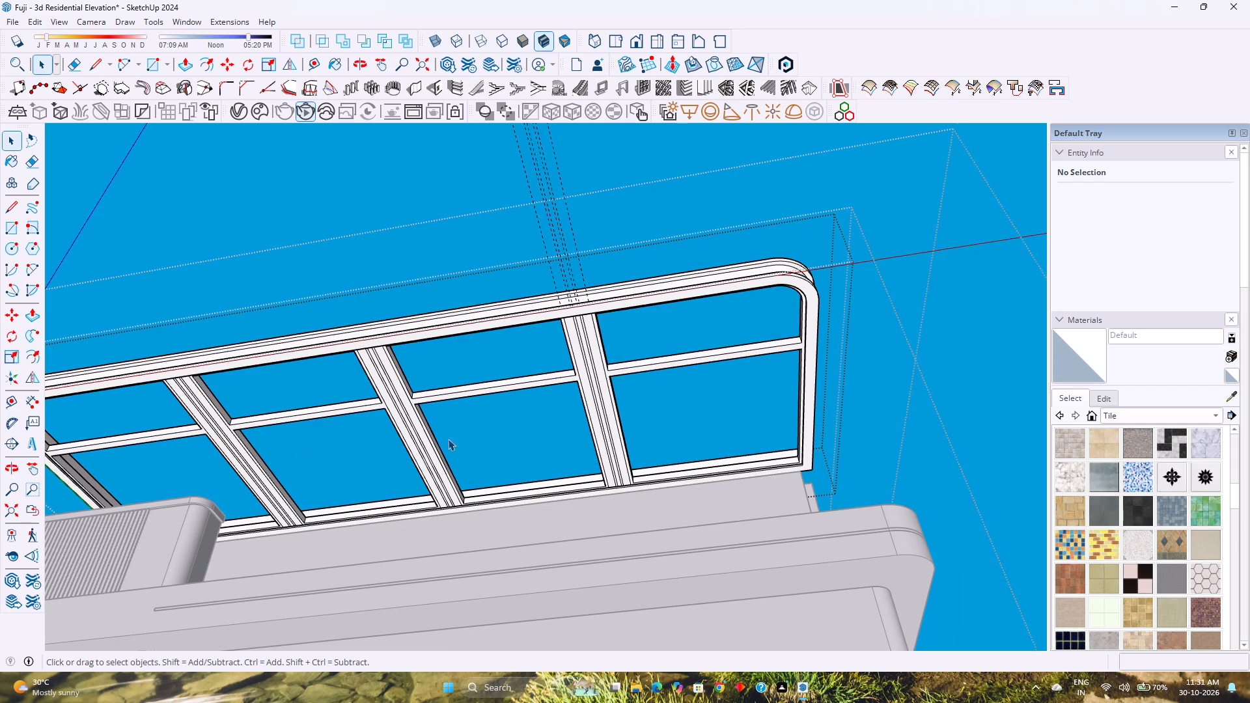
scroll(460, 525, "up", 10)
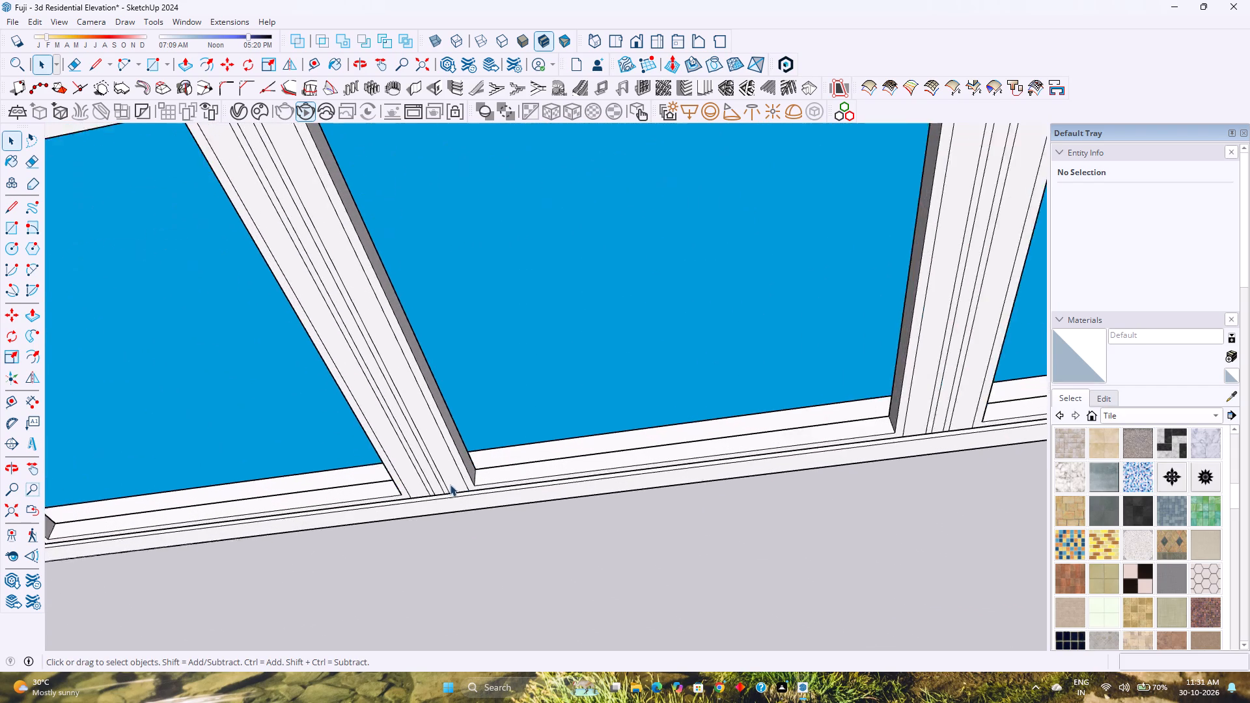
scroll(450, 484, "up", 10)
middle_click_drag(398, 508, 234, 448)
scroll(412, 489, "up", 2)
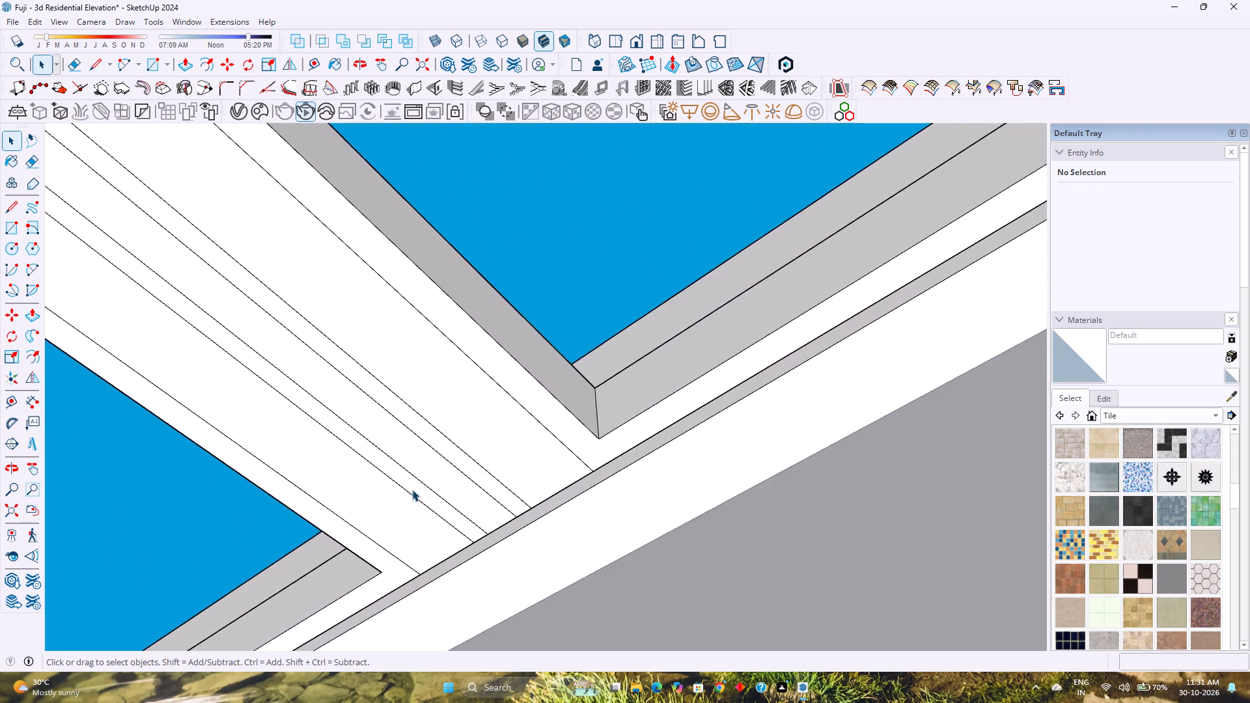
scroll(412, 489, "up", 2)
scroll(470, 514, "down", 3)
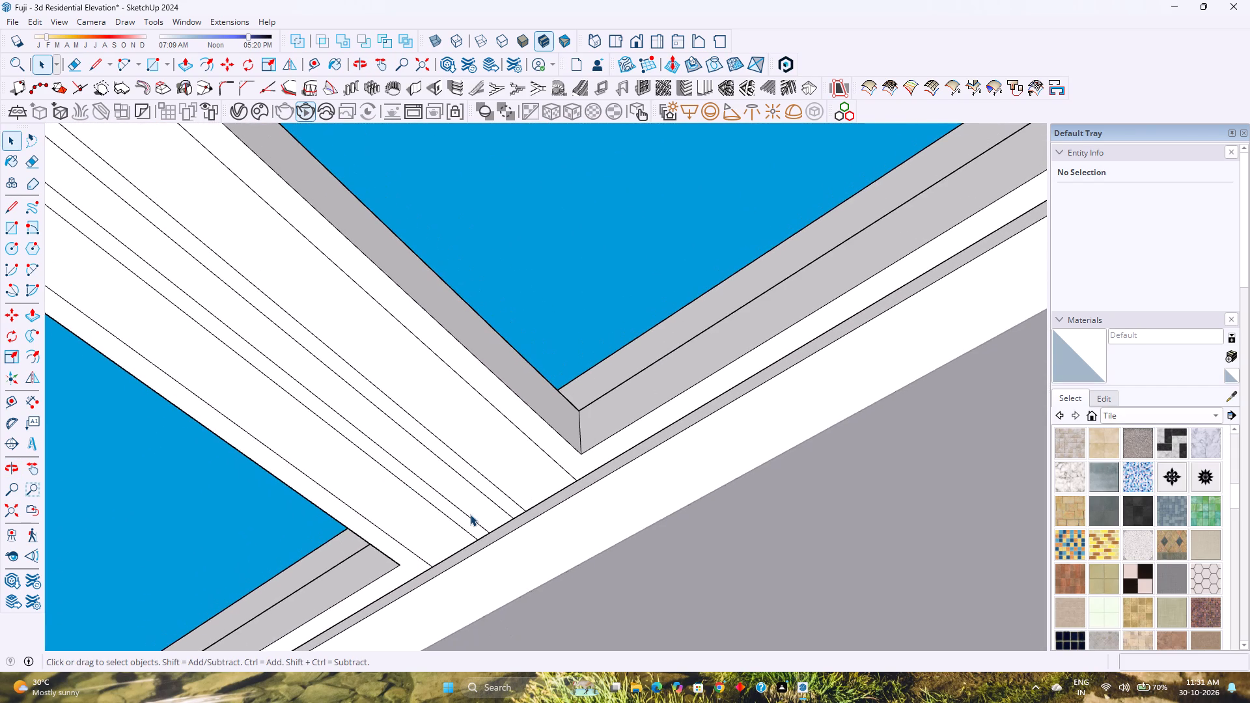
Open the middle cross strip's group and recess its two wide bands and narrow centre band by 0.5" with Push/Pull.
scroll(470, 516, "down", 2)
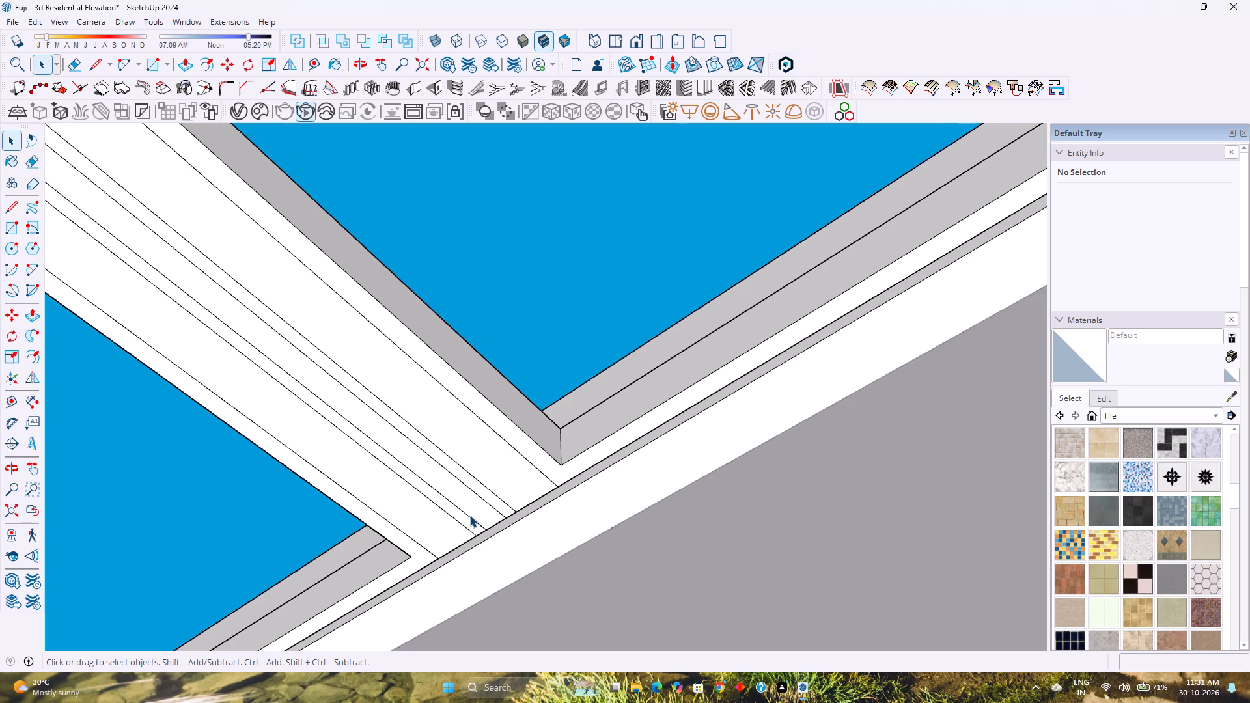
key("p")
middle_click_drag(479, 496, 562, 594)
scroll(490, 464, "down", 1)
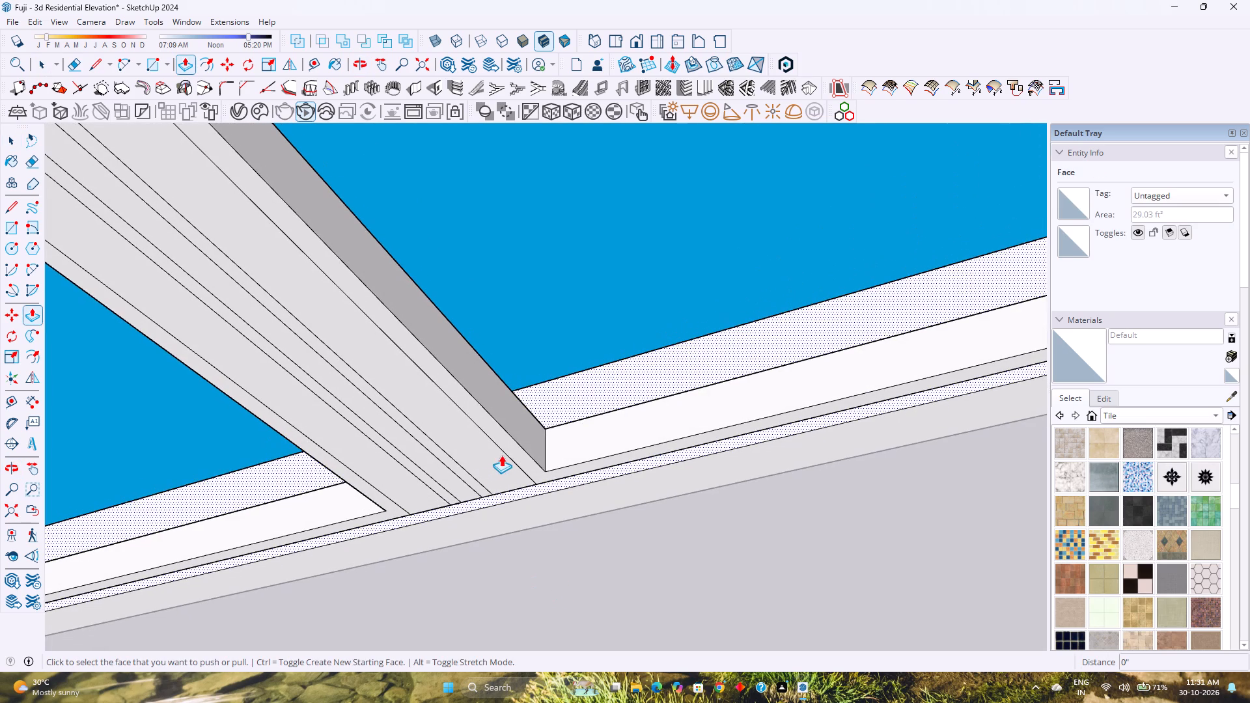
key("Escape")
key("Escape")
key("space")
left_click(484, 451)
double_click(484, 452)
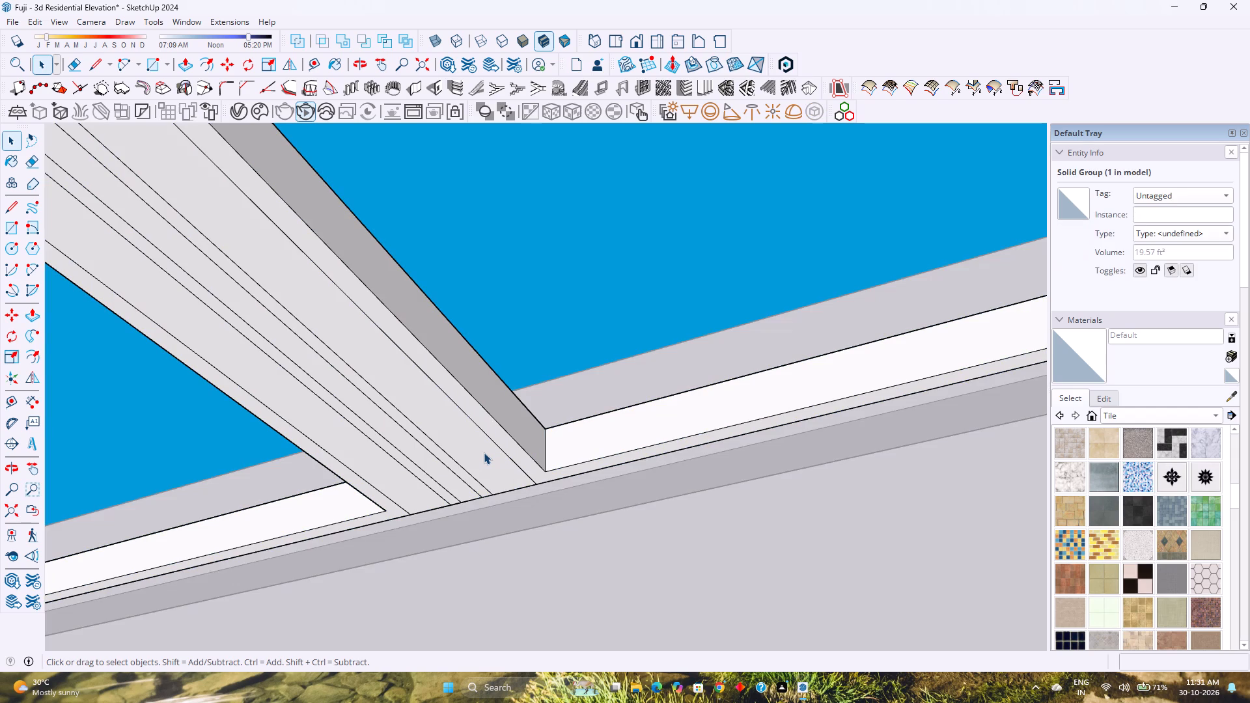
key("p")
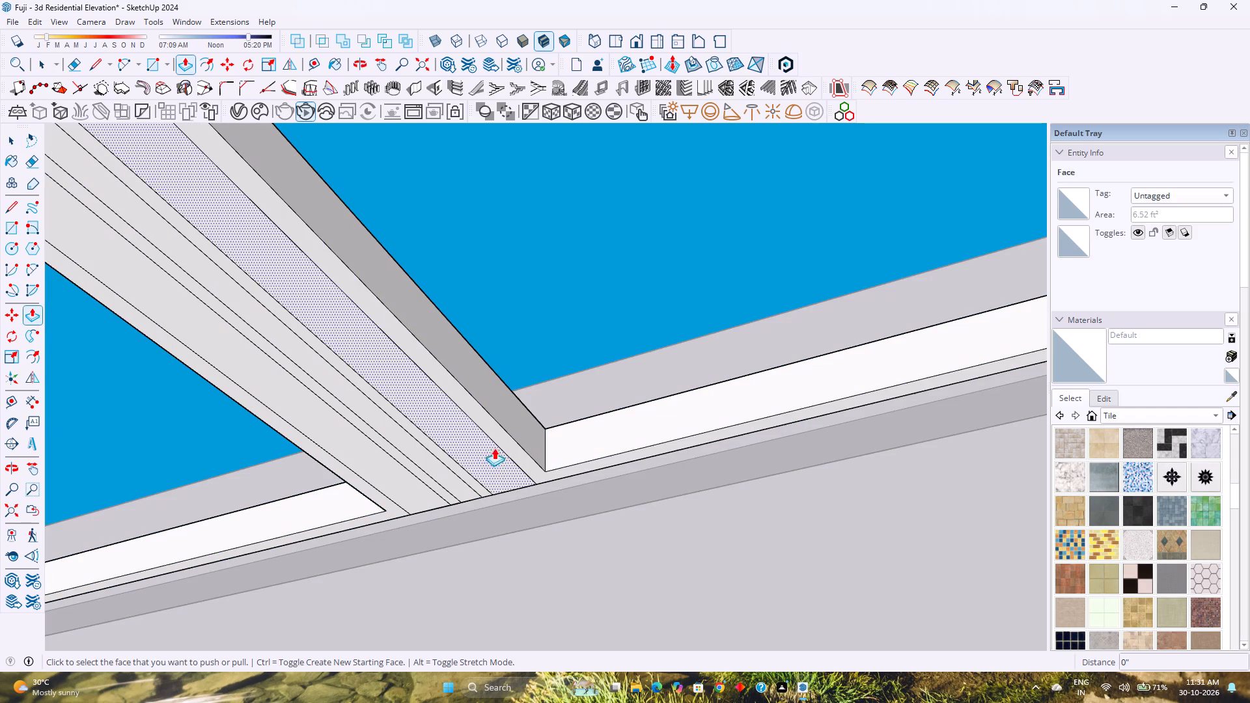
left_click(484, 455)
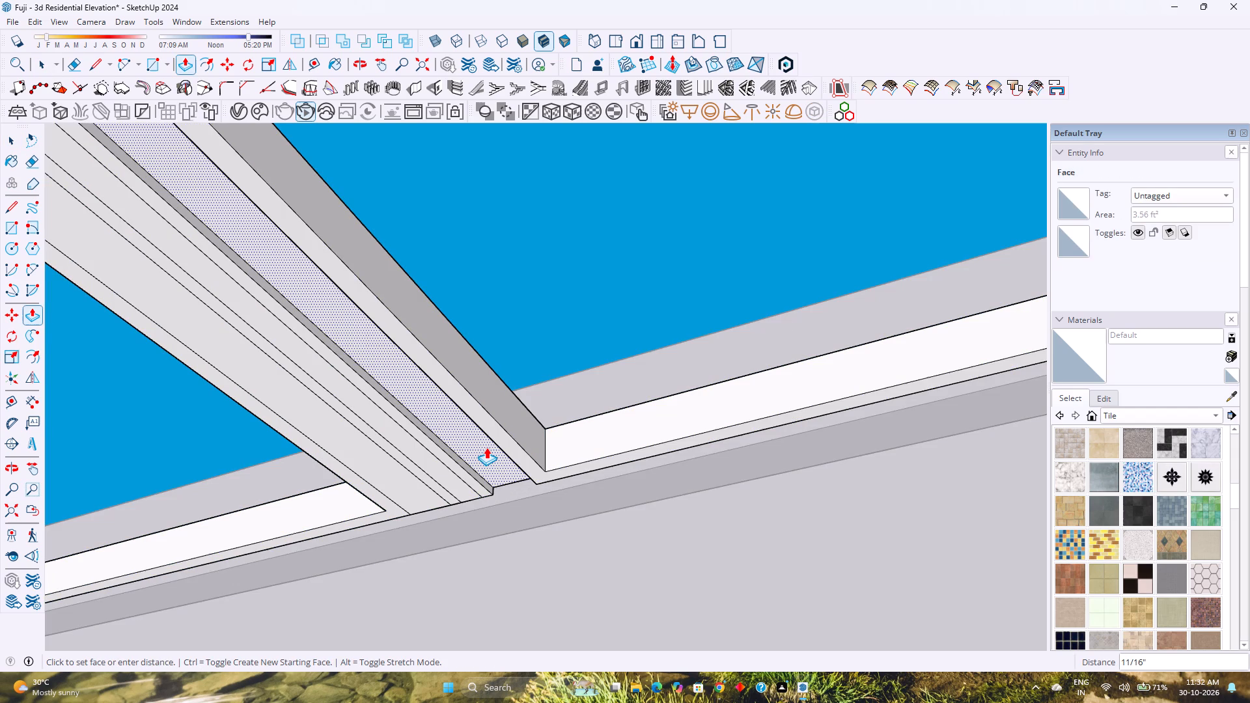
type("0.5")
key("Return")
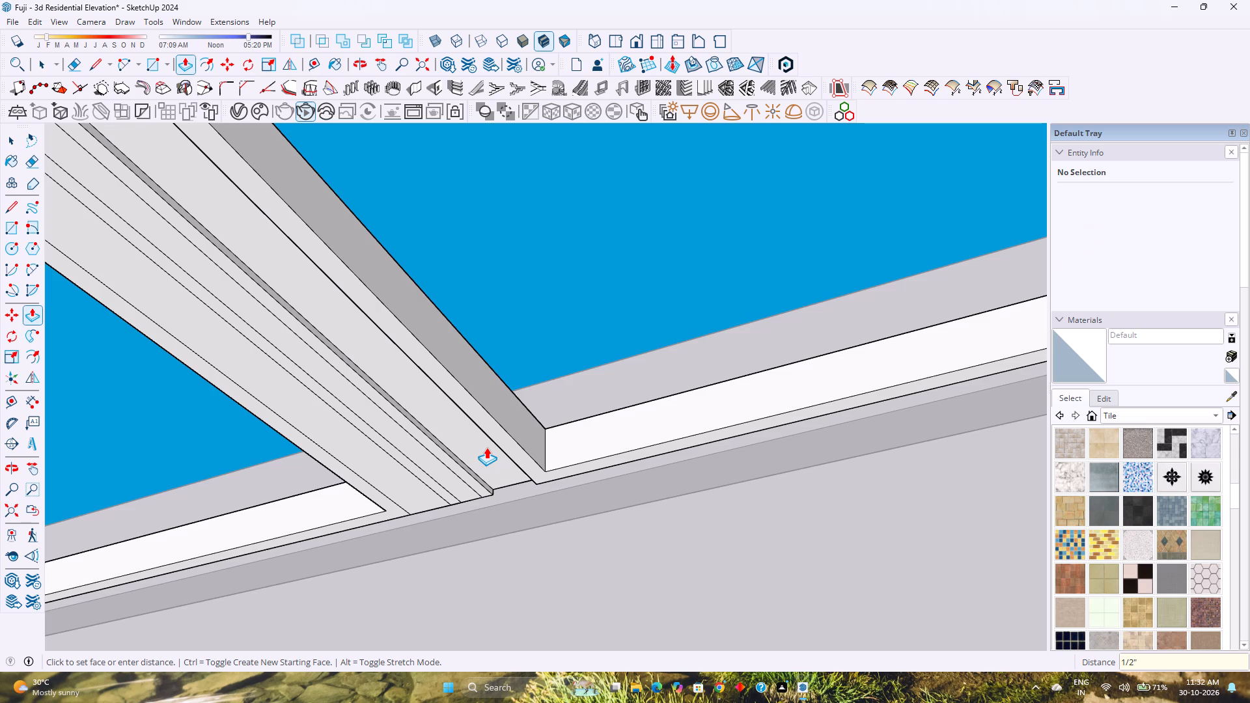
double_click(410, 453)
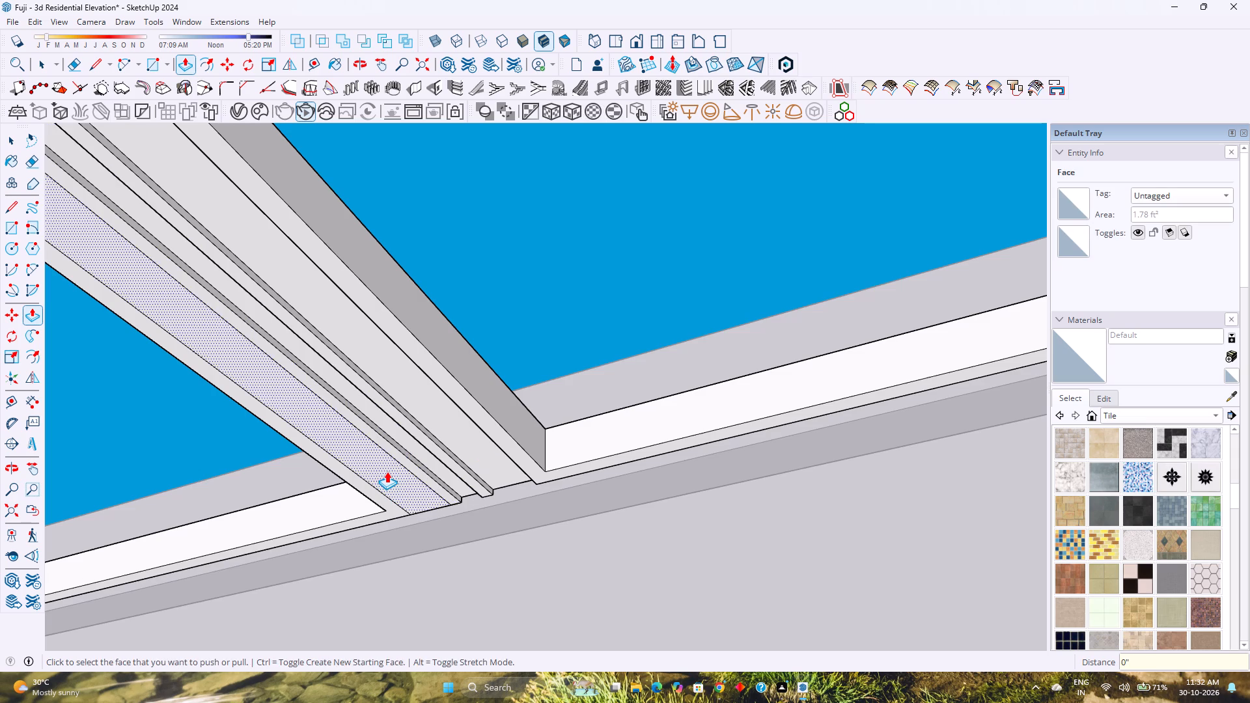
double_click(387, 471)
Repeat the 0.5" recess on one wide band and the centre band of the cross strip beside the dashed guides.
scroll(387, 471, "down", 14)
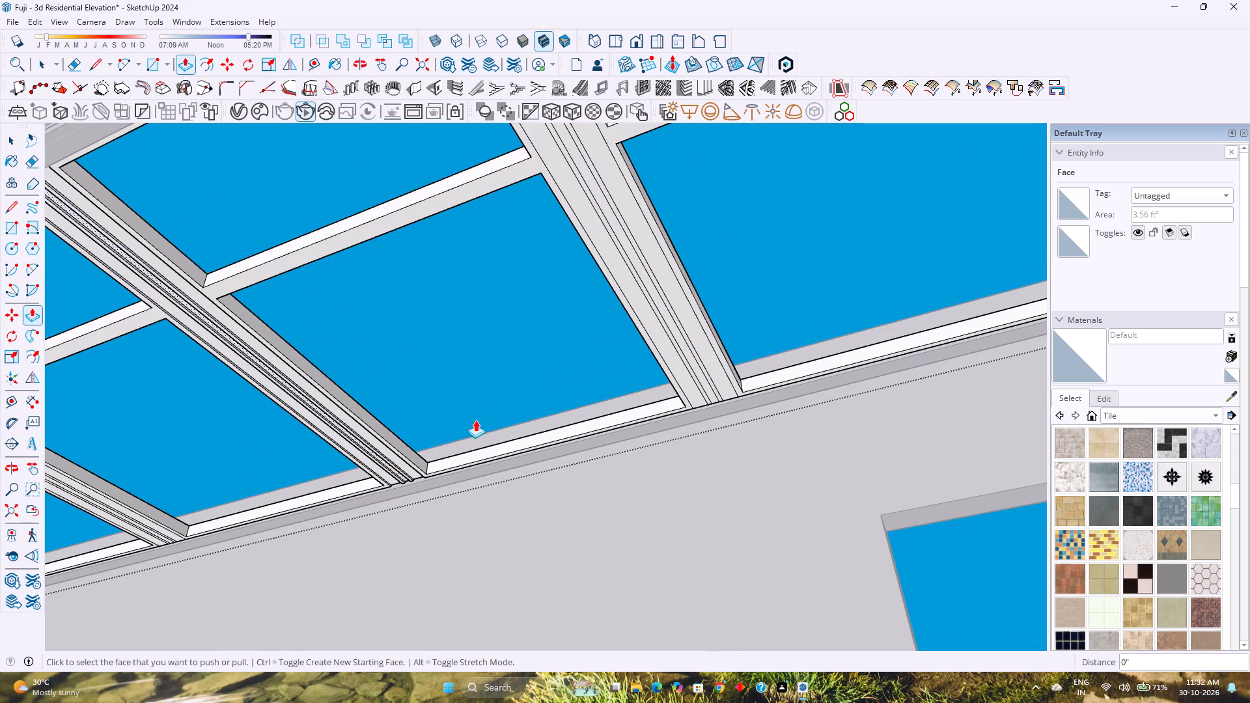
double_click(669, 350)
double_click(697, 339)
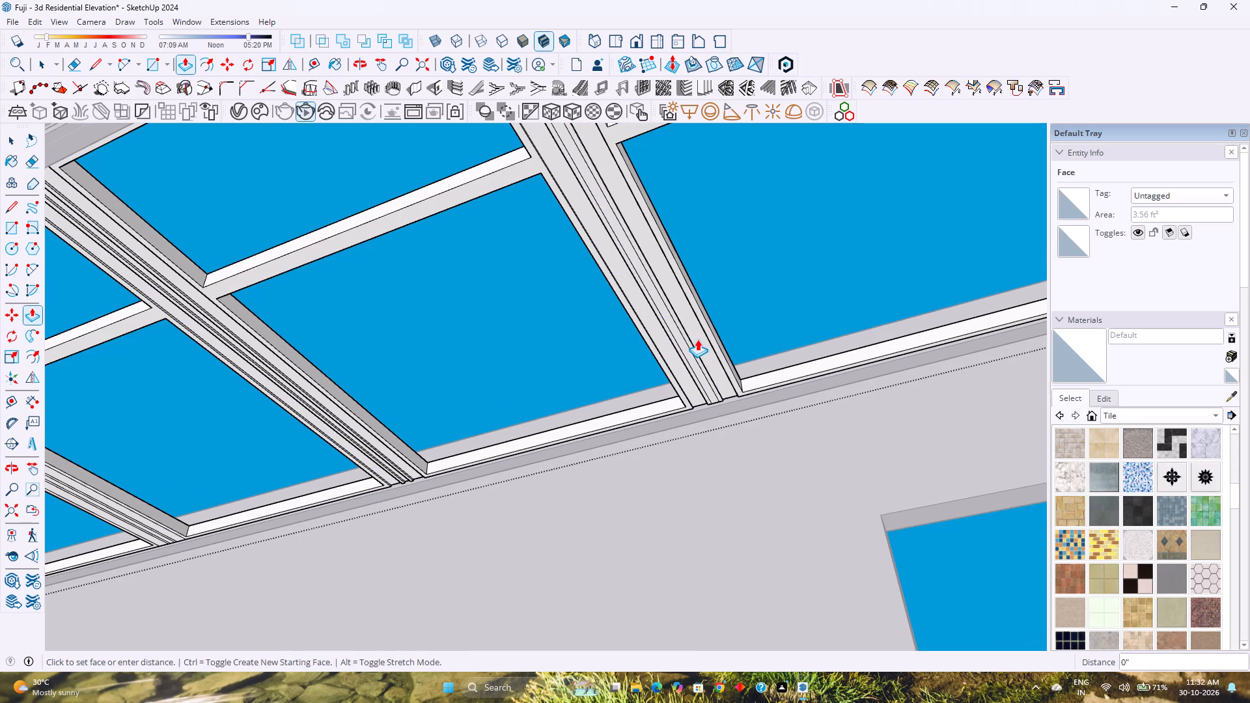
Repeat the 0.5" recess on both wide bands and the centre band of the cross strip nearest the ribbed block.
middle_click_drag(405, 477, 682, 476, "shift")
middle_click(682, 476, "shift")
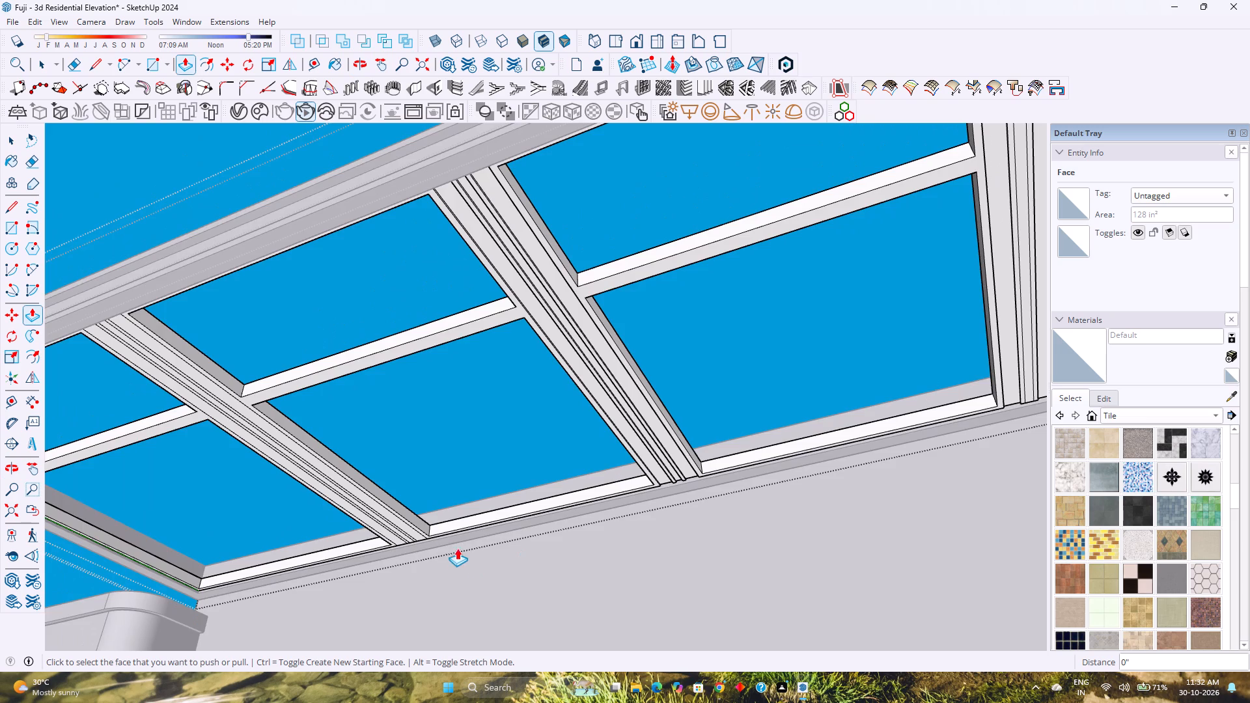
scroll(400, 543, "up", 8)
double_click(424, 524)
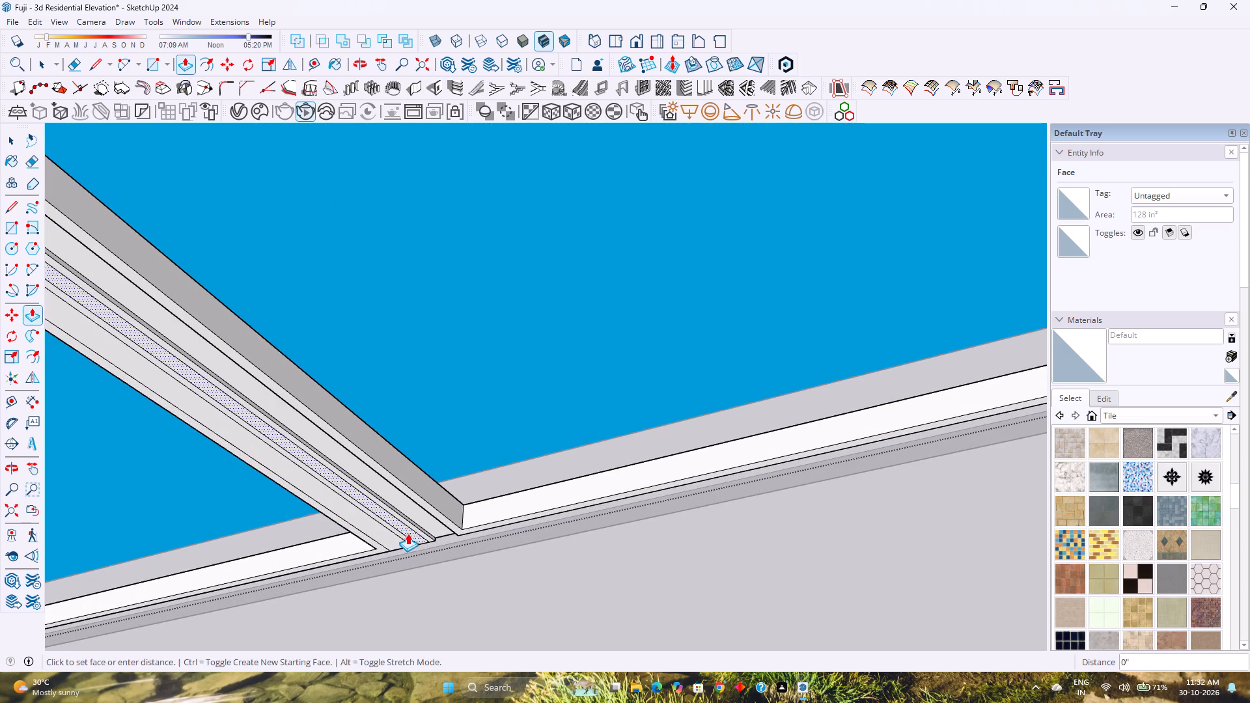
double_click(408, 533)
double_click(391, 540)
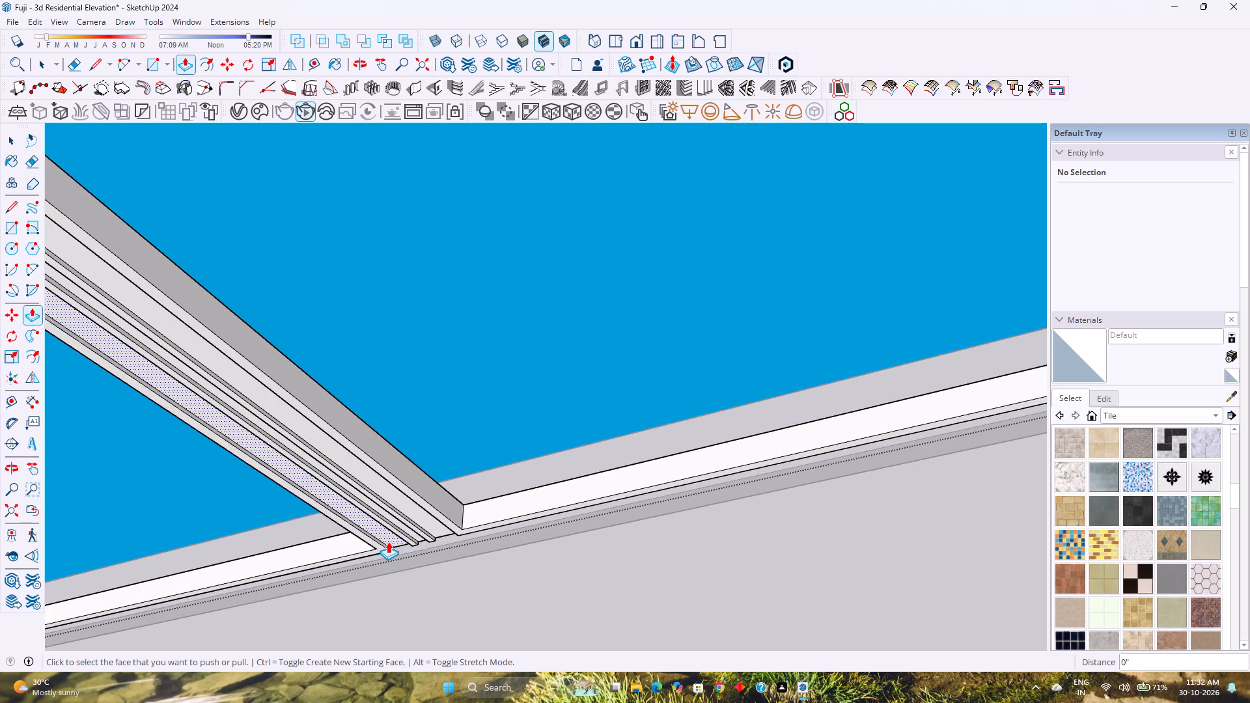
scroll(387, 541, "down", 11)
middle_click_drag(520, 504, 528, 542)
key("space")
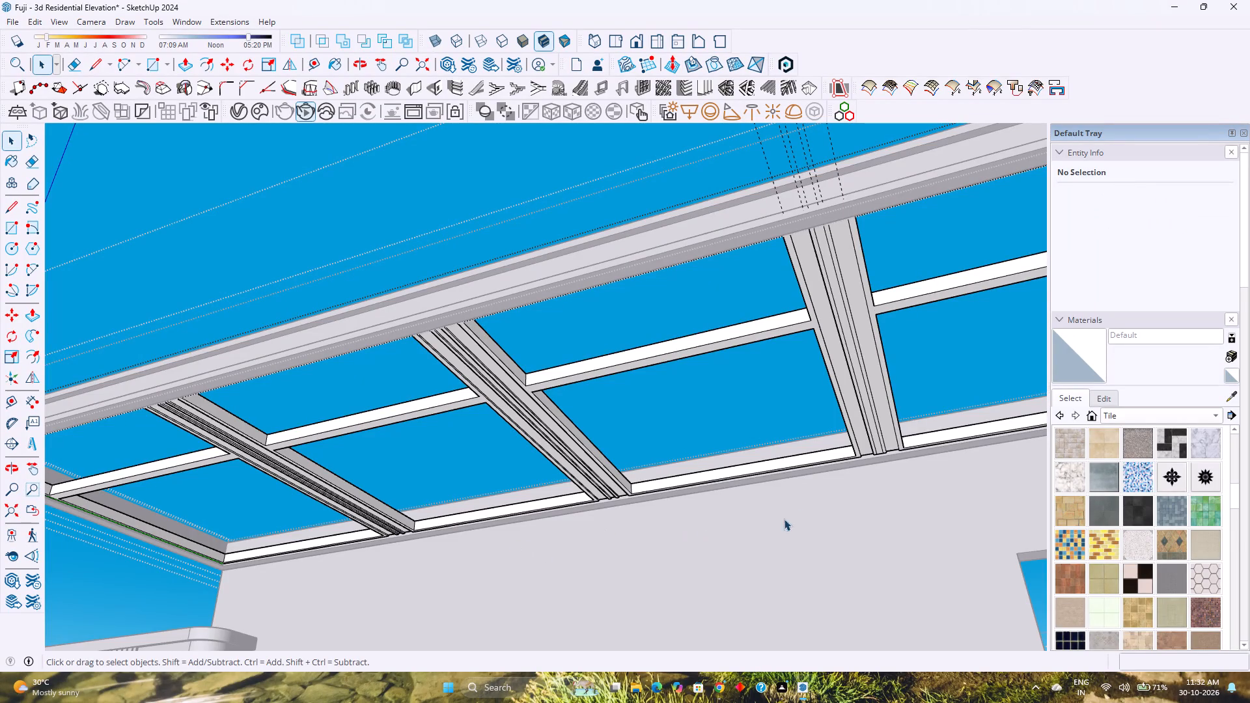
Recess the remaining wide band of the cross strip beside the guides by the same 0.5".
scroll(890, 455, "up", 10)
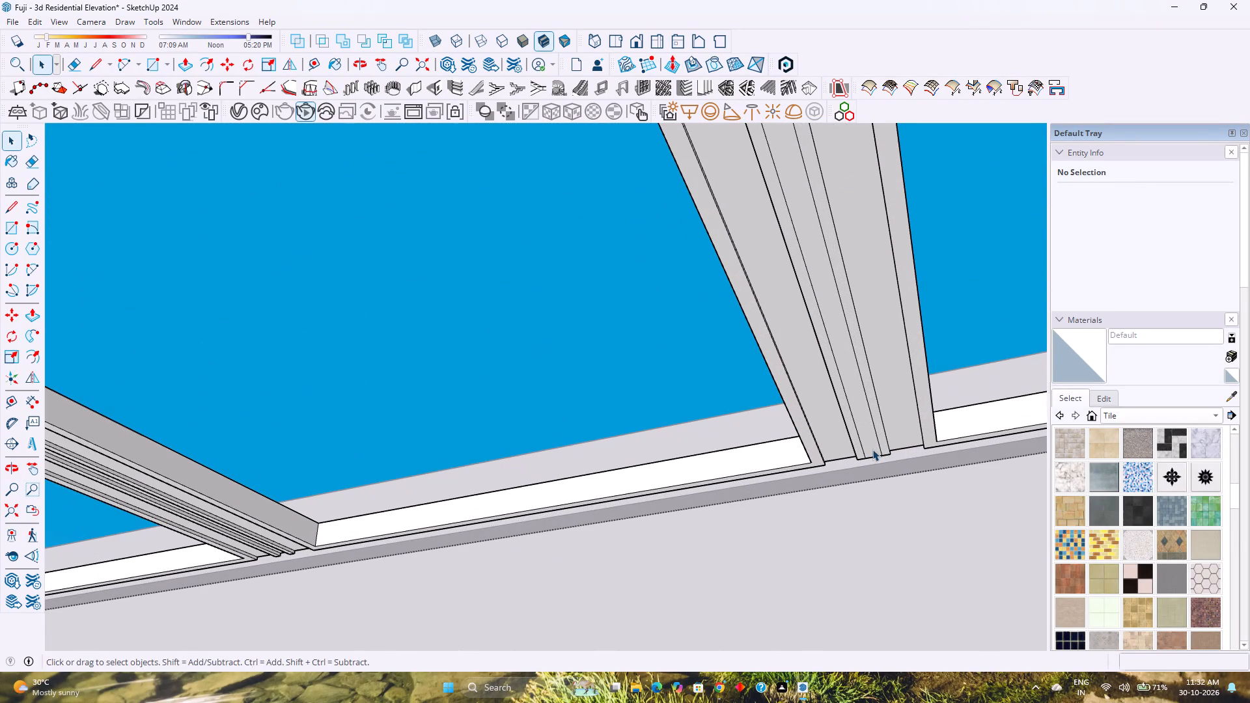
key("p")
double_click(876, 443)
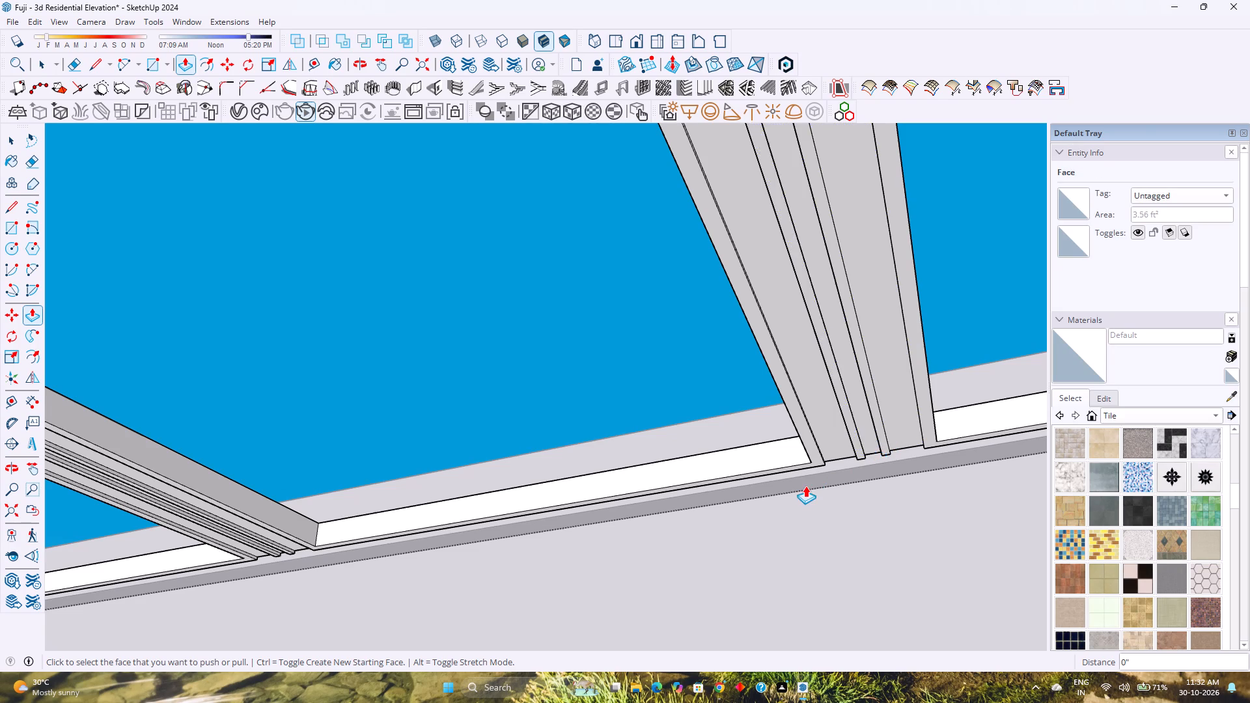
Leave Push/Pull and save the model.
scroll(805, 486, "down", 9)
middle_click_drag(243, 588, 385, 572)
middle_click(385, 572)
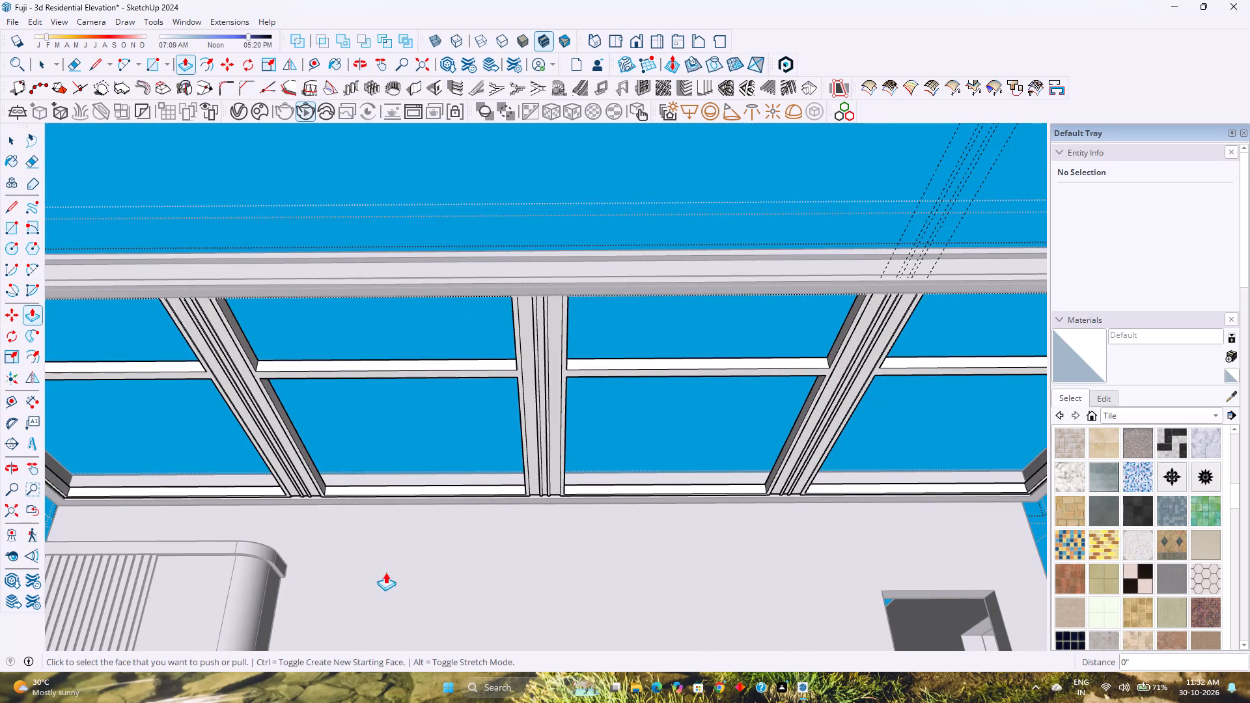
key("space")
key("ctrl+s")
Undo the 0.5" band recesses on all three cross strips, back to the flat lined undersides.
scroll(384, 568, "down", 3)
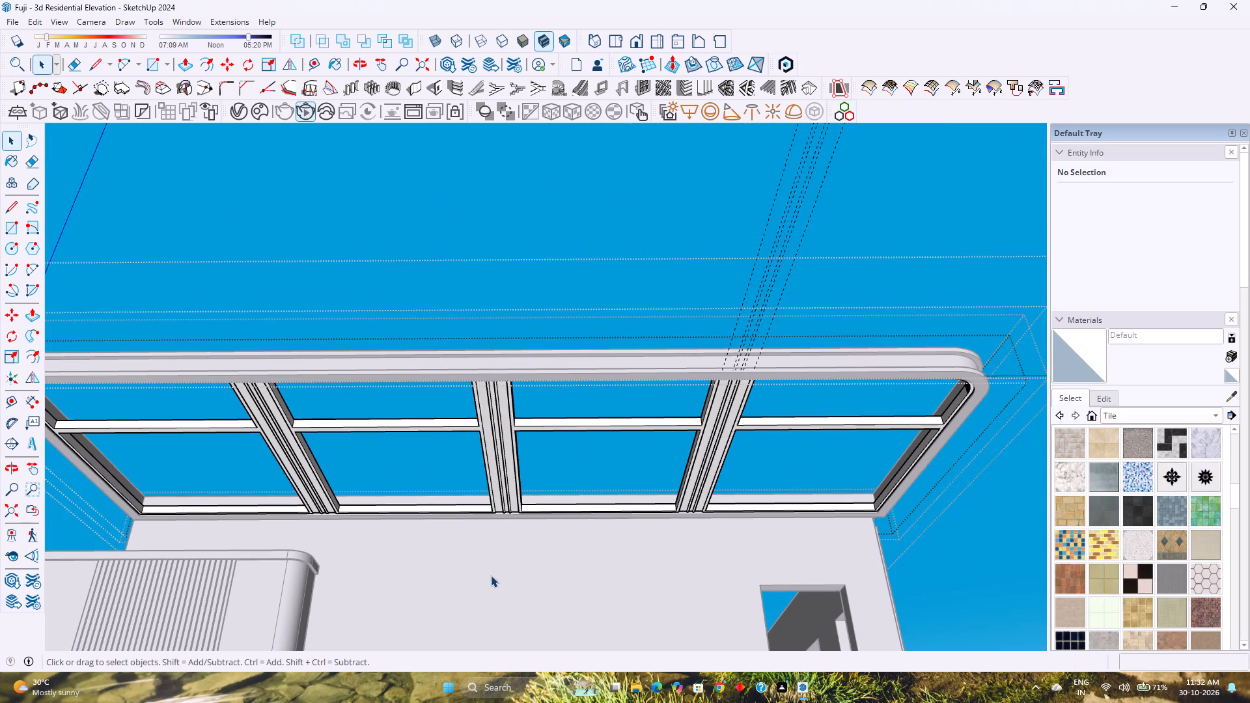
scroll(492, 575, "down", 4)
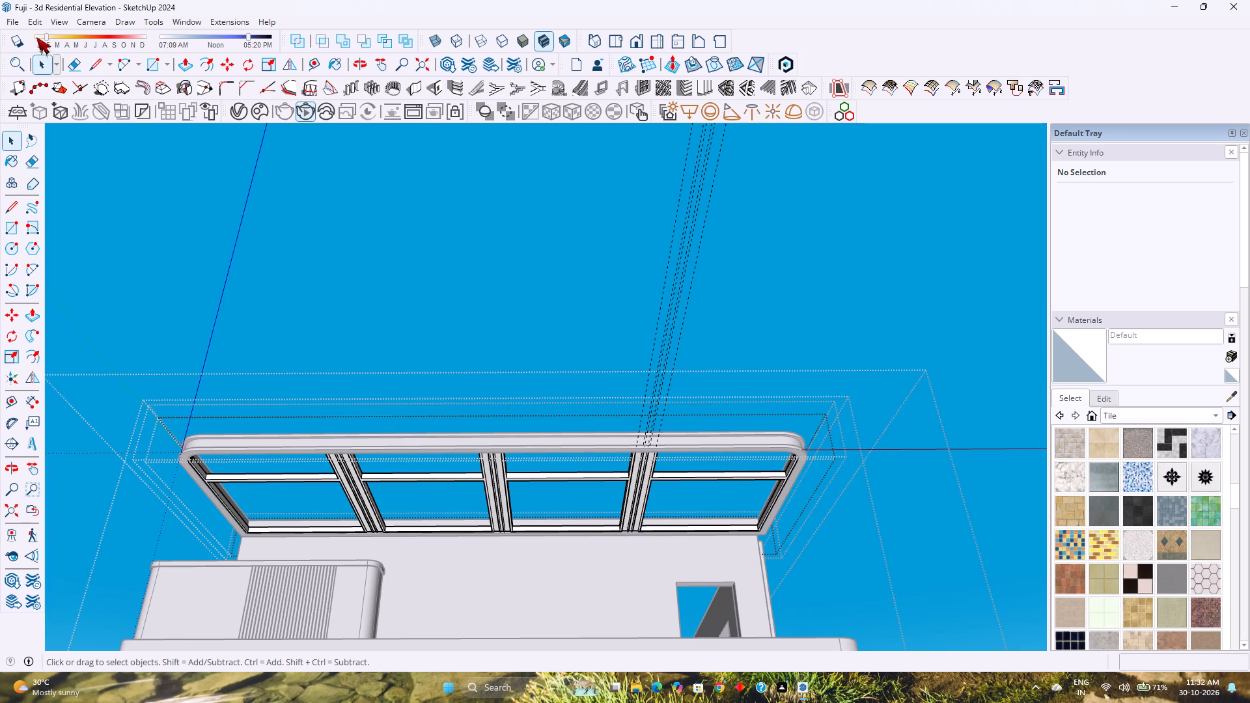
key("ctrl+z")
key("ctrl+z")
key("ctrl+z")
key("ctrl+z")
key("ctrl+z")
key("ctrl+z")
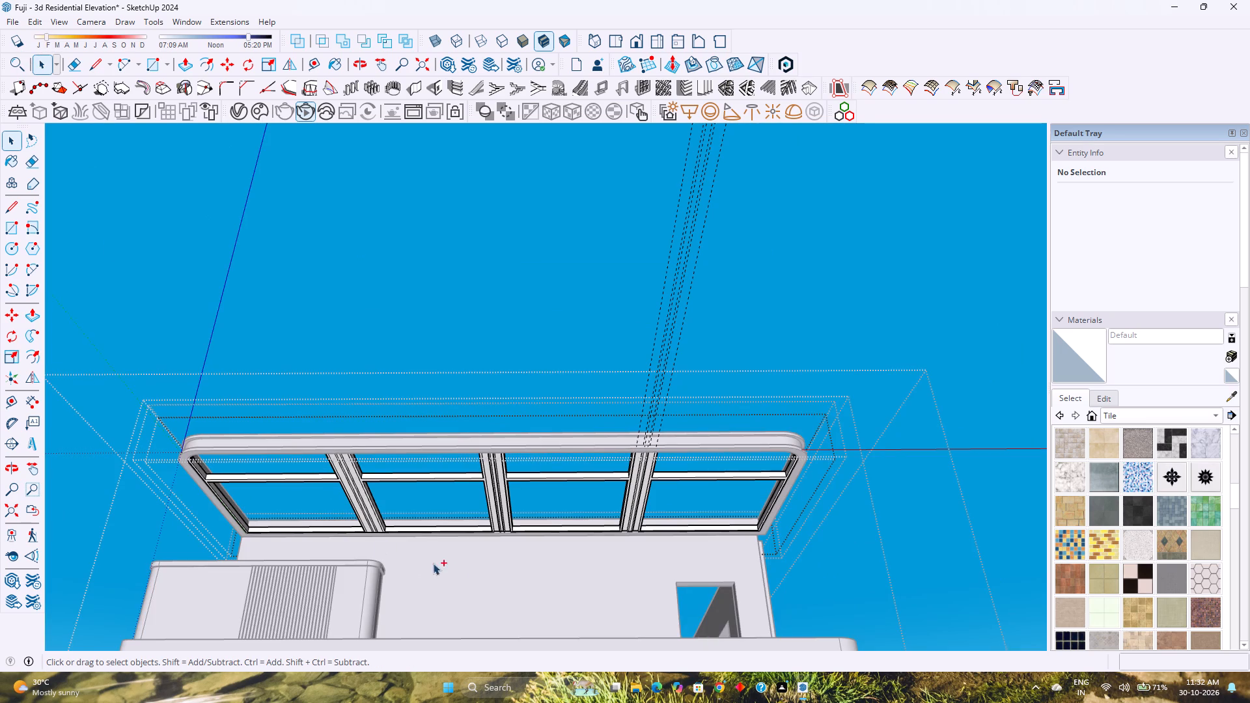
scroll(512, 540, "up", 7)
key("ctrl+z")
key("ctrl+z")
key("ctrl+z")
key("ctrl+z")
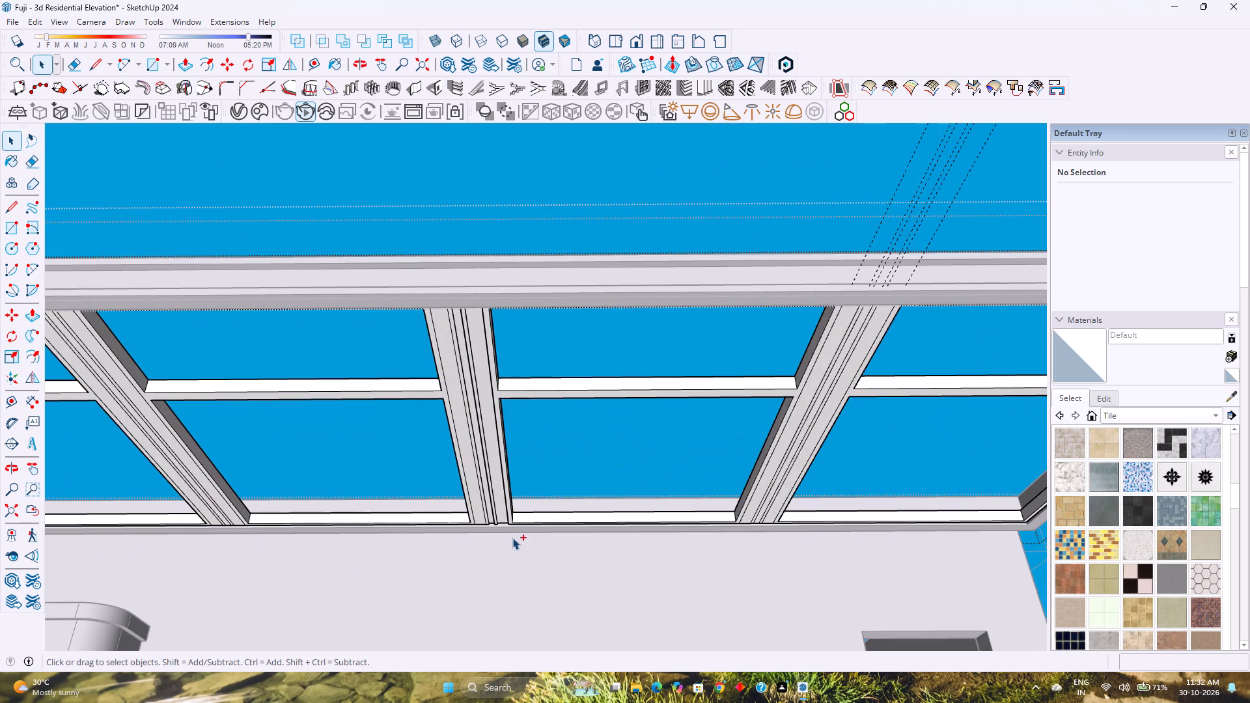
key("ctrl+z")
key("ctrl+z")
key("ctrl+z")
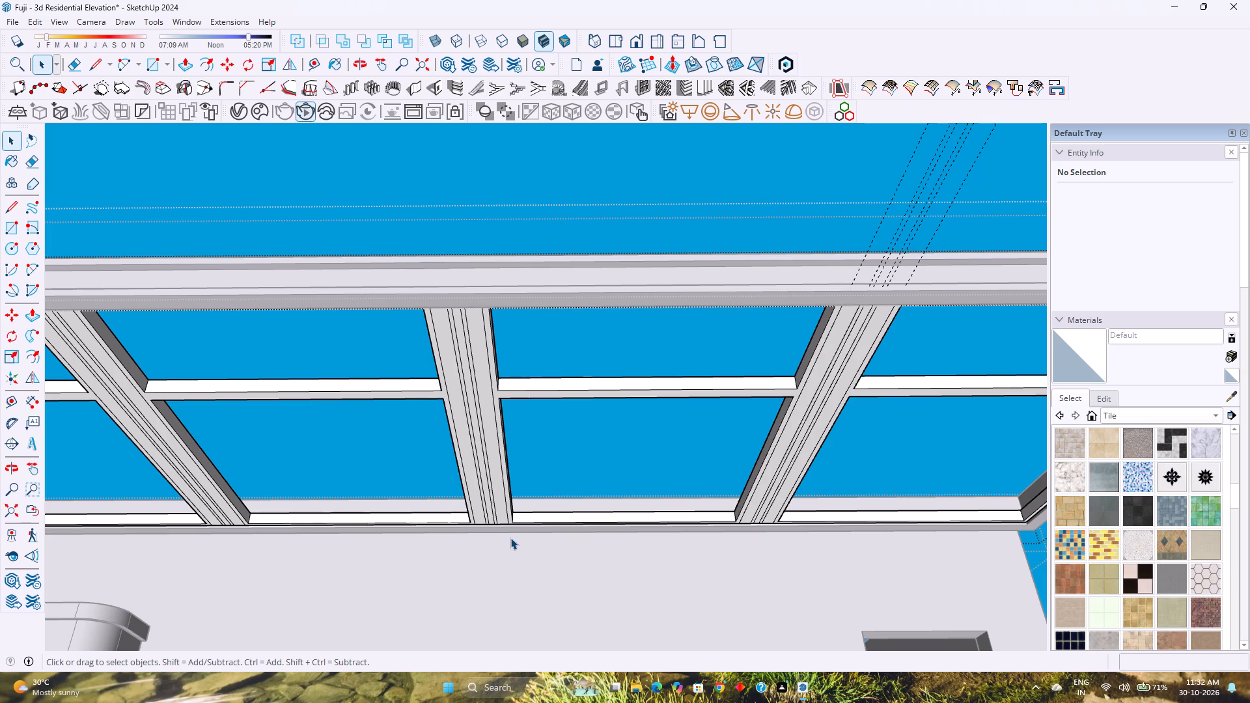
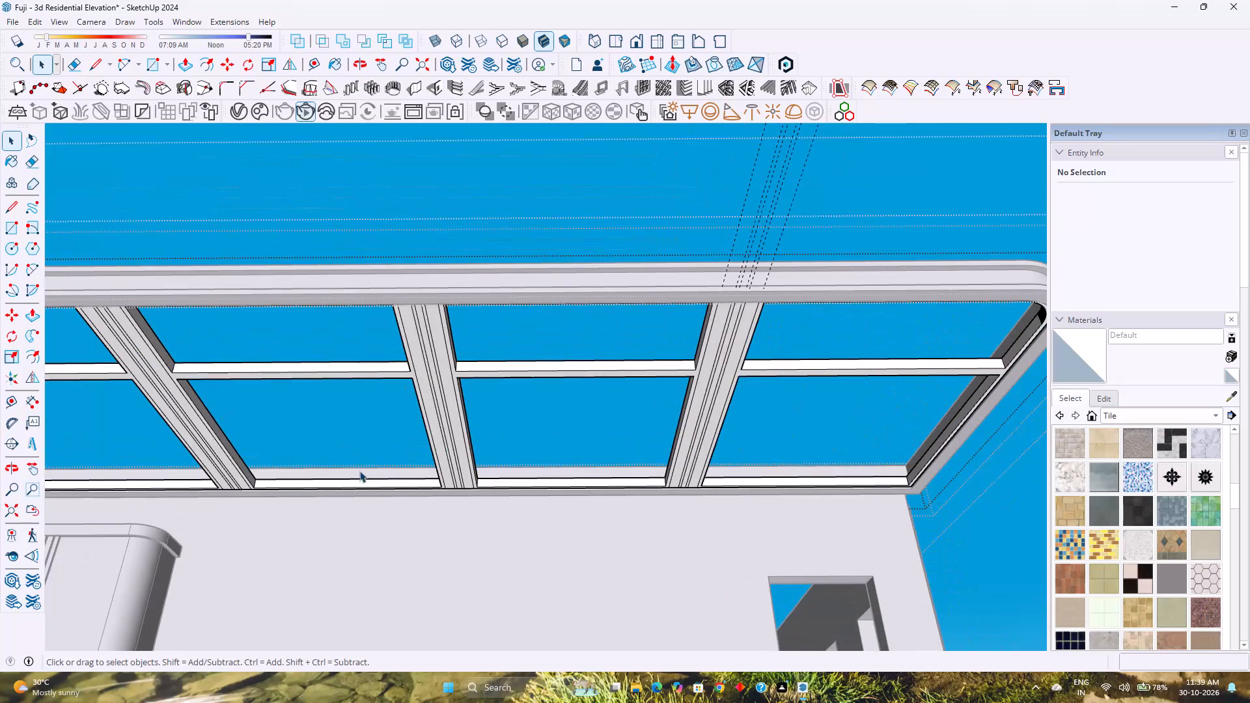
Draw a 1'3" line across the wall-side end of the cross strip beside the guides, joining its two inner frame corners.
scroll(747, 480, "up", 4)
scroll(639, 510, "up", 12)
middle_click_drag(630, 486, 656, 445)
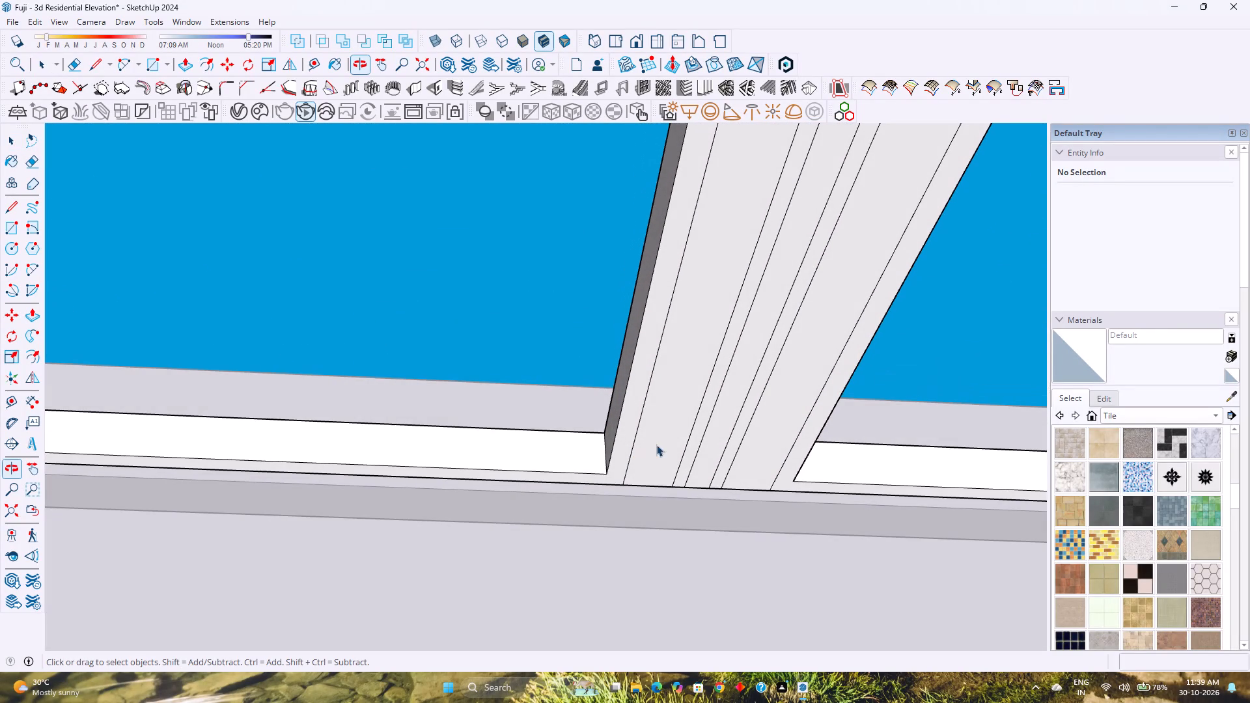
left_click(615, 470)
scroll(615, 470, "down", 5)
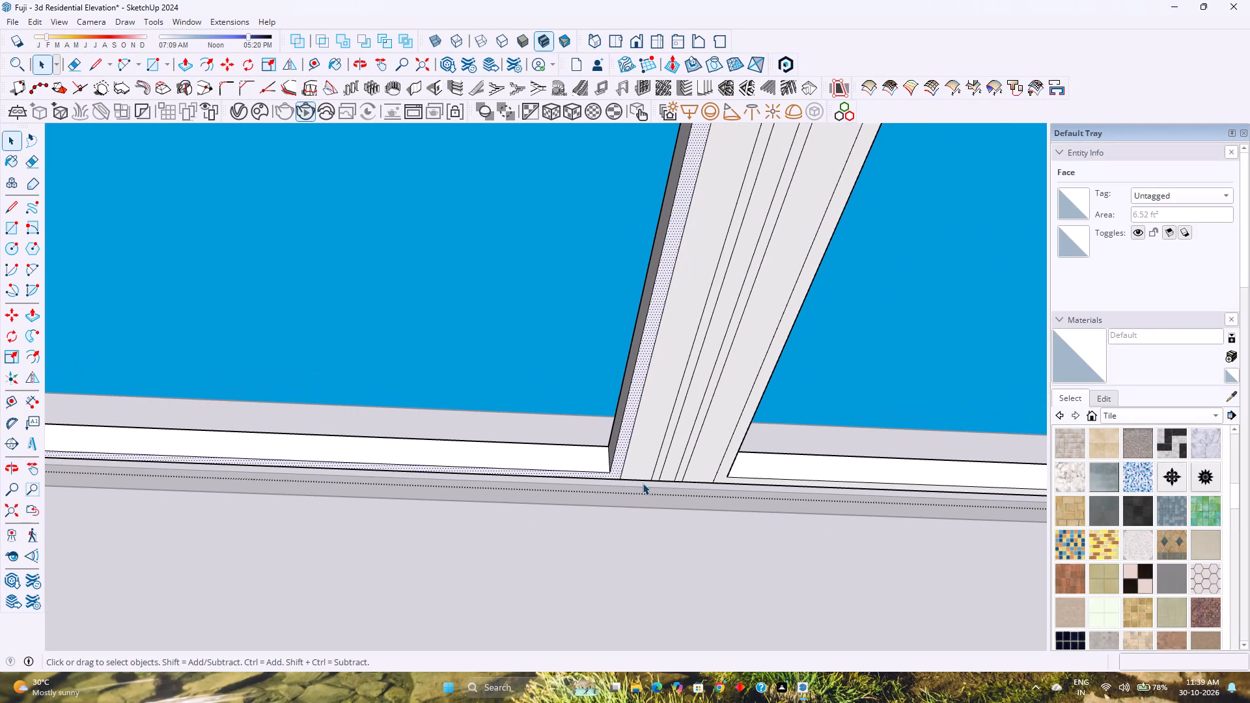
scroll(642, 482, "up", 3)
scroll(408, 368, "up", 1)
scroll(408, 368, "down", 9)
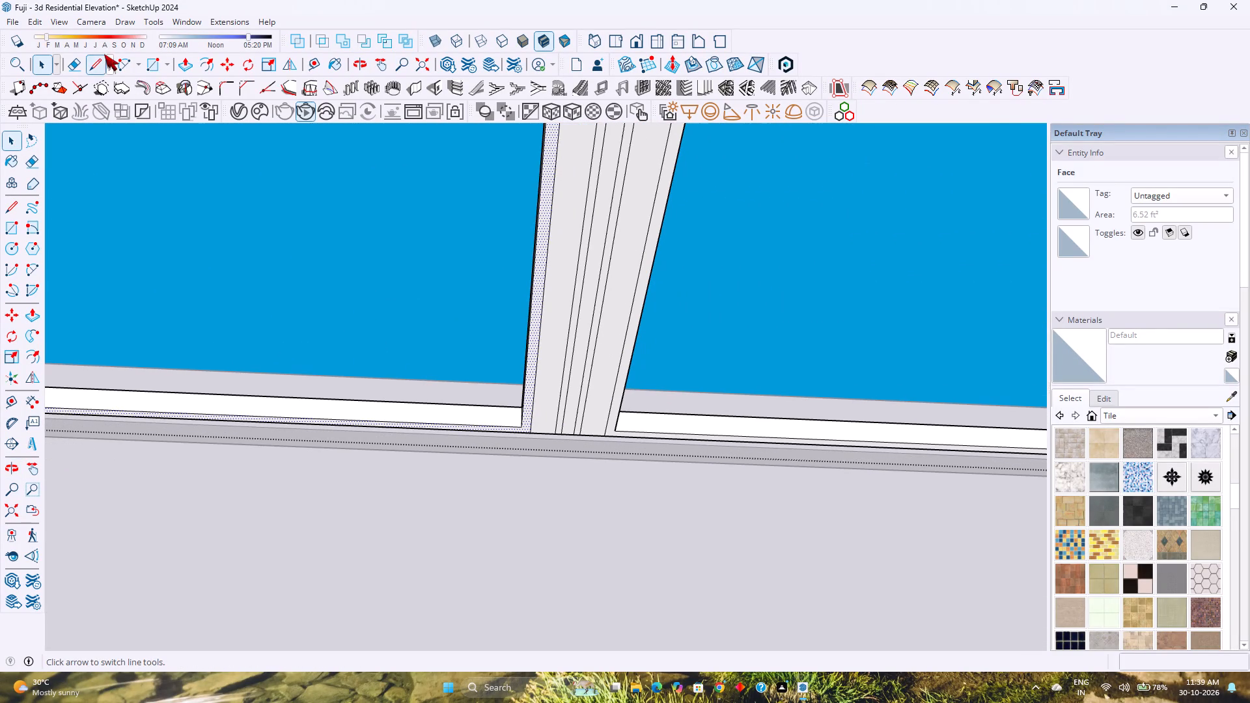
left_click(90, 64)
scroll(525, 429, "up", 3)
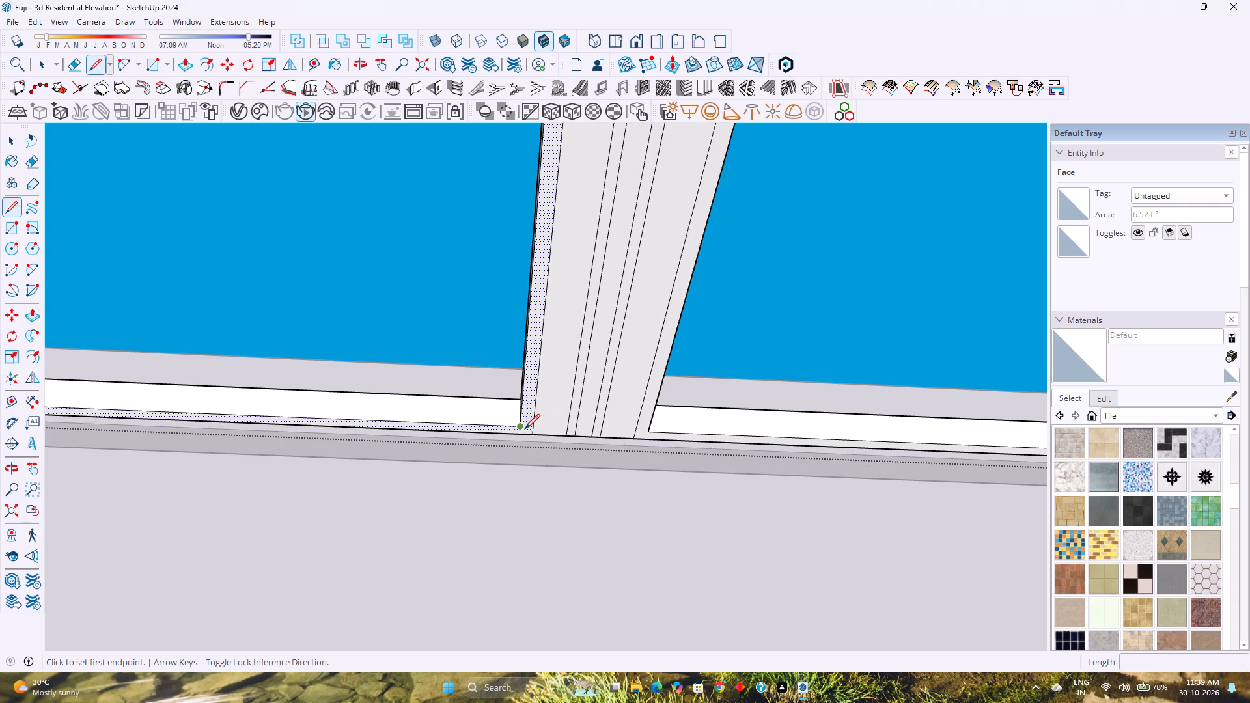
scroll(525, 429, "up", 3)
left_click(518, 426)
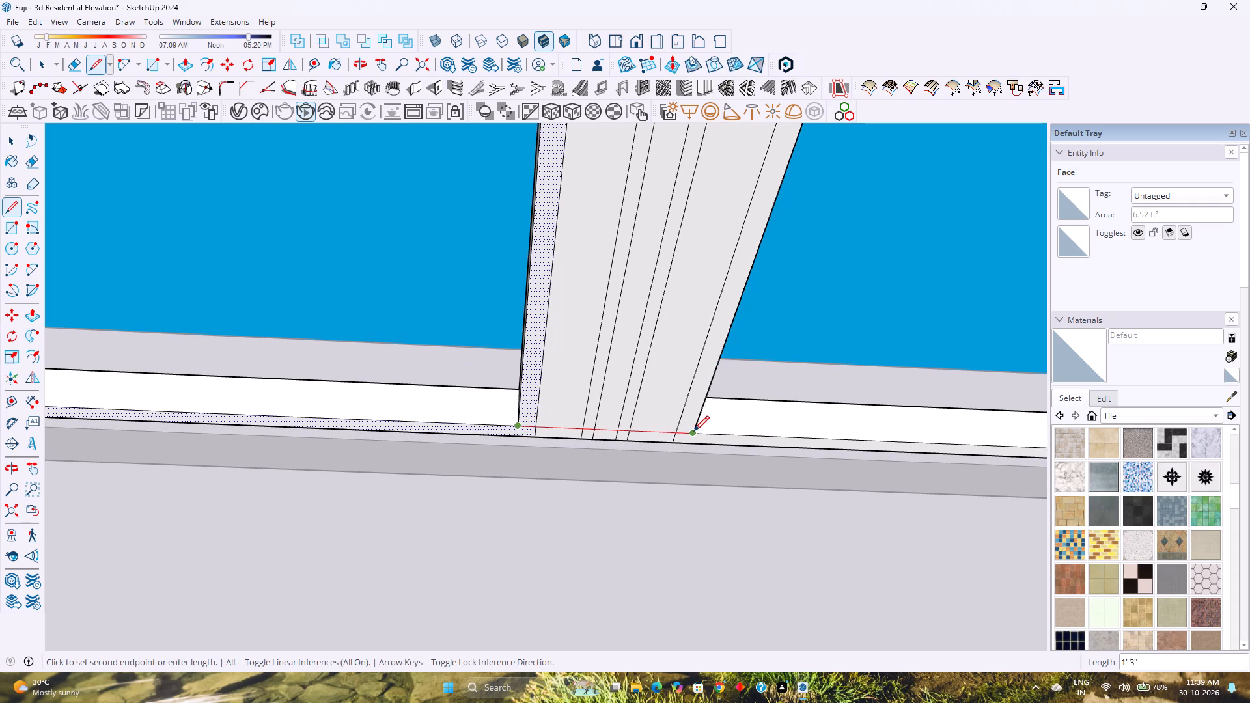
left_click(694, 431)
Erase the short ends of that strip's lengthwise lines running past the new cross line into the wall-side frame border.
scroll(676, 455, "up", 6)
key("e")
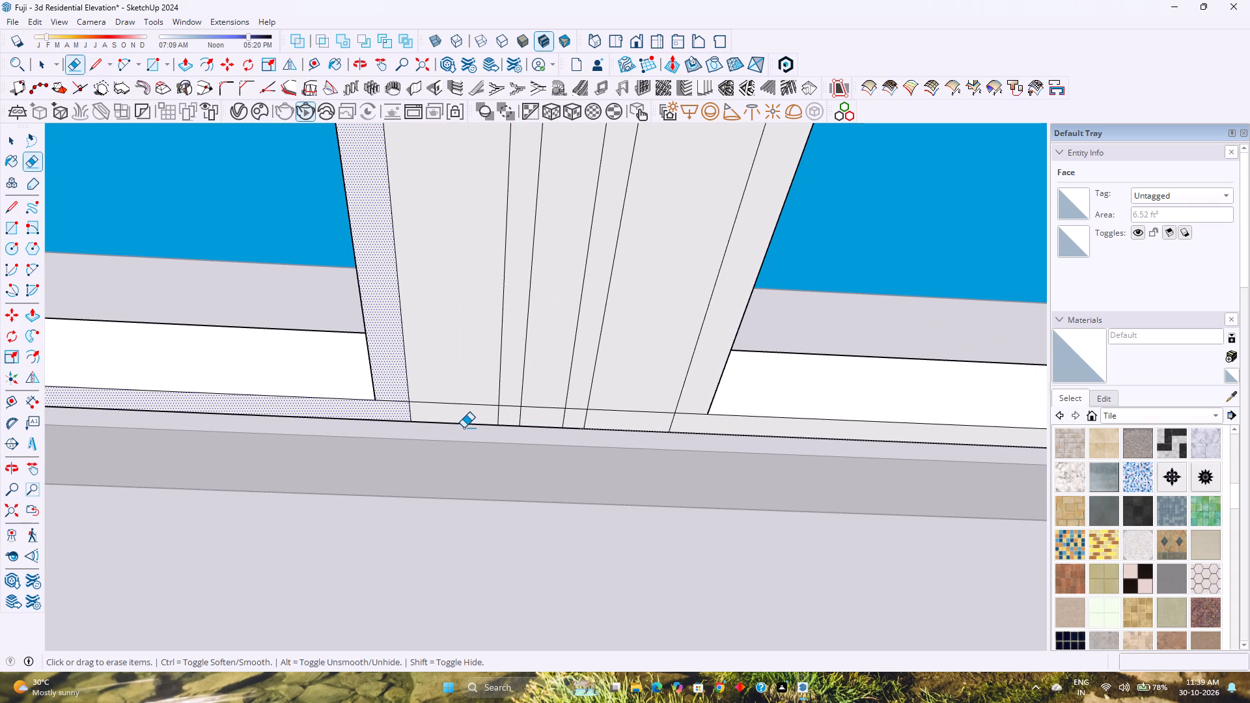
scroll(454, 428, "up", 1)
left_click(404, 413)
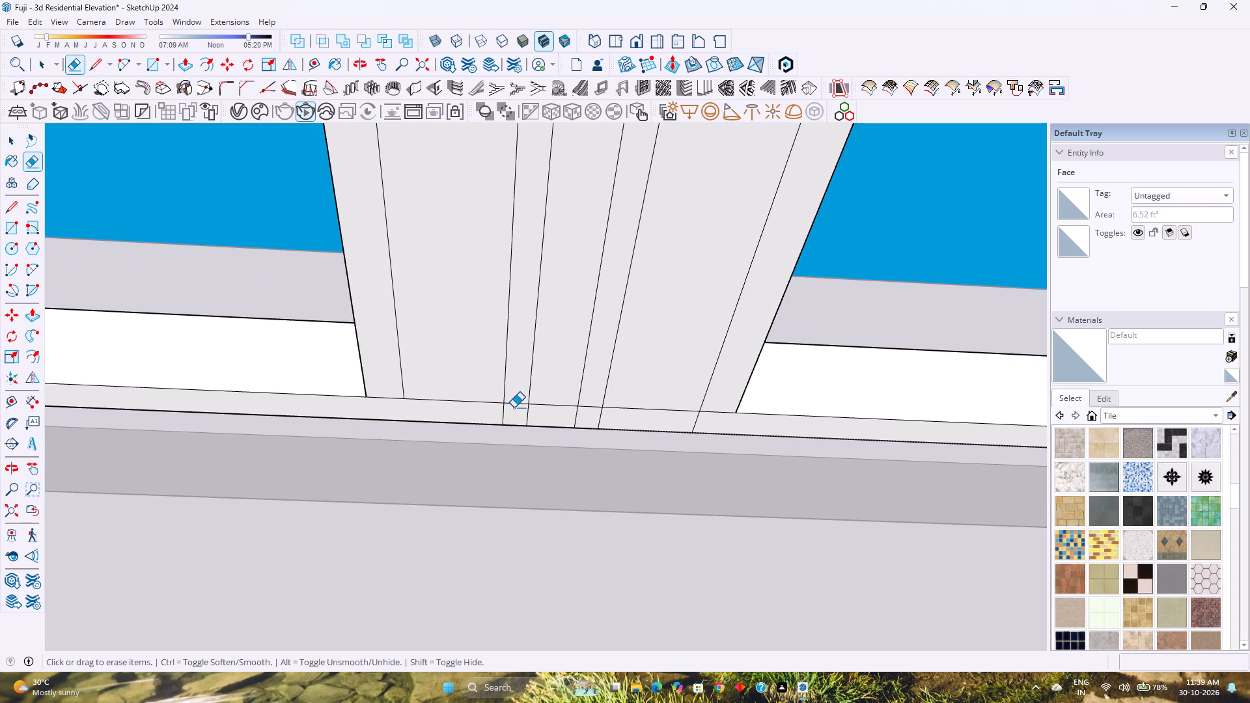
left_click(528, 413)
left_click(505, 415)
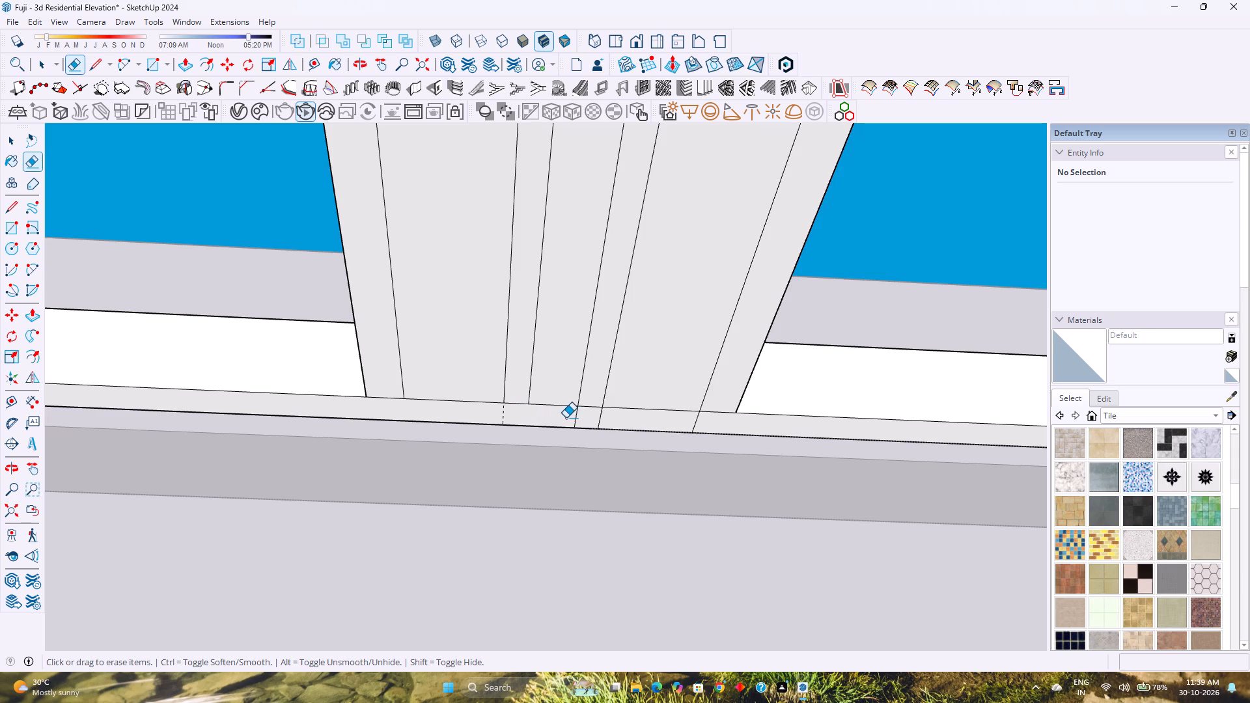
left_click(576, 418)
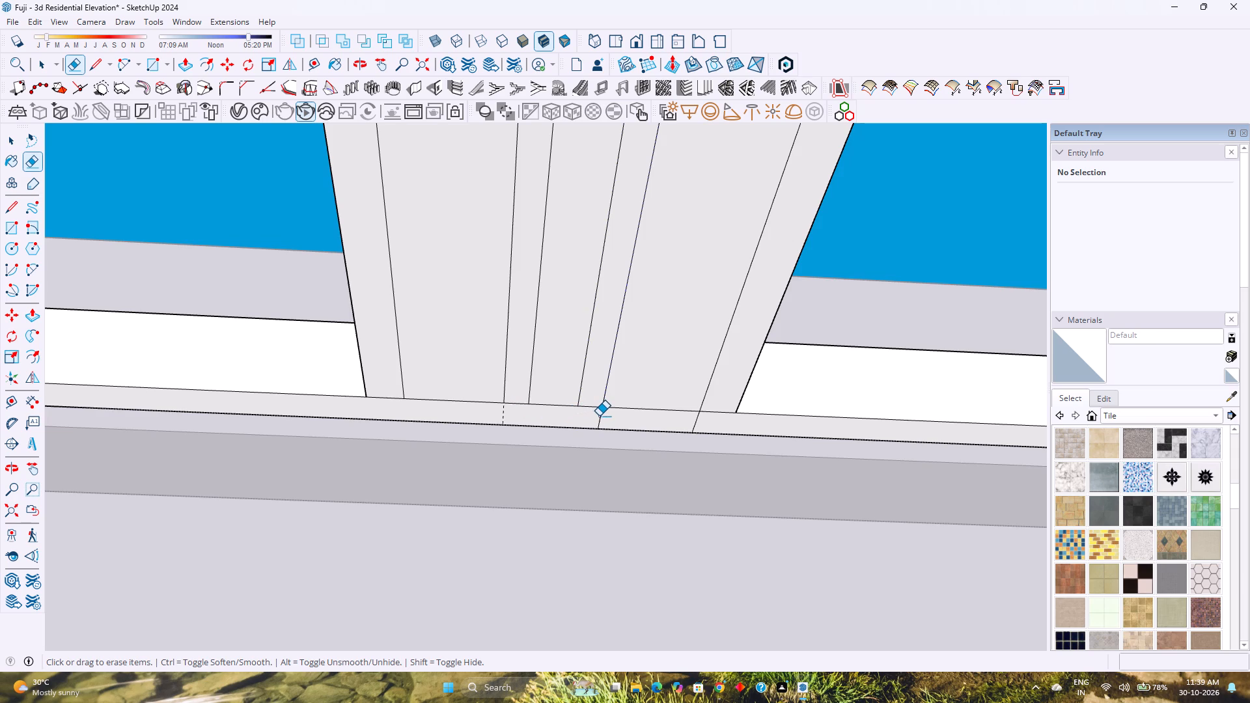
left_click(599, 416)
left_click(695, 422)
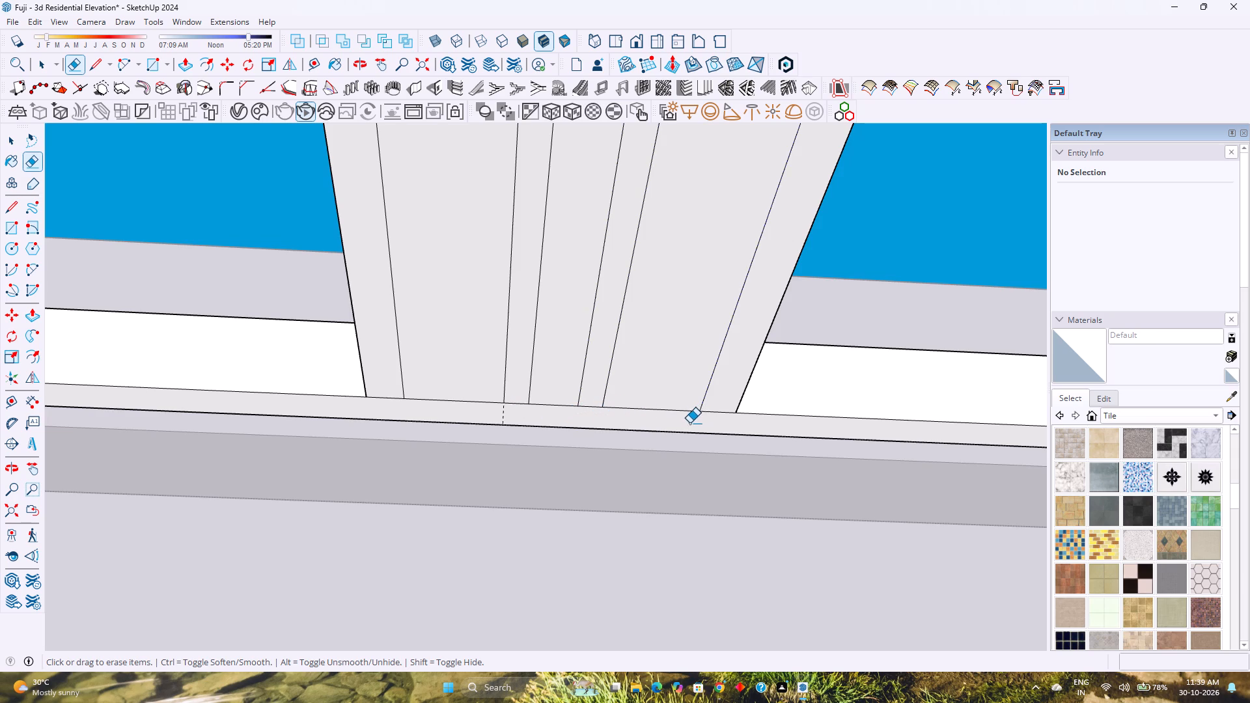
Draw the same 1'3" closing line across the wall-side end of the middle cross strip, between its two inner frame corners.
scroll(579, 426, "down", 20)
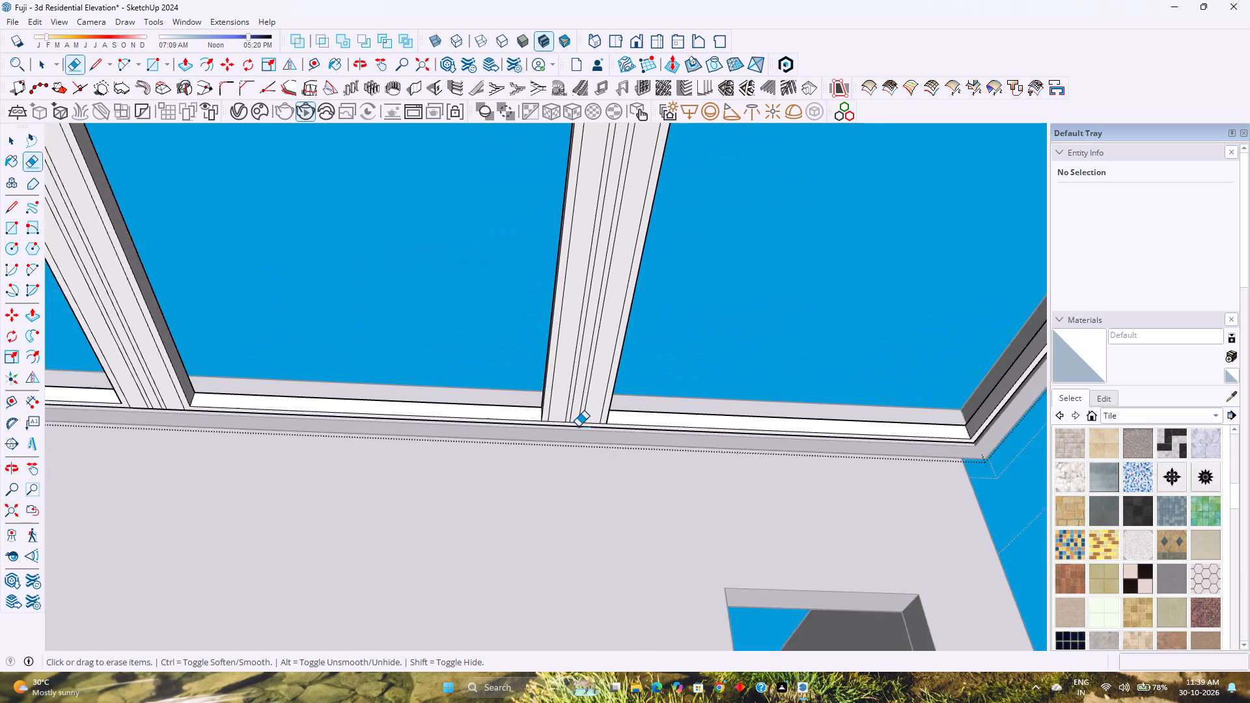
scroll(578, 426, "down", 2)
middle_click_drag(542, 433, 600, 527, "shift")
scroll(325, 525, "up", 3)
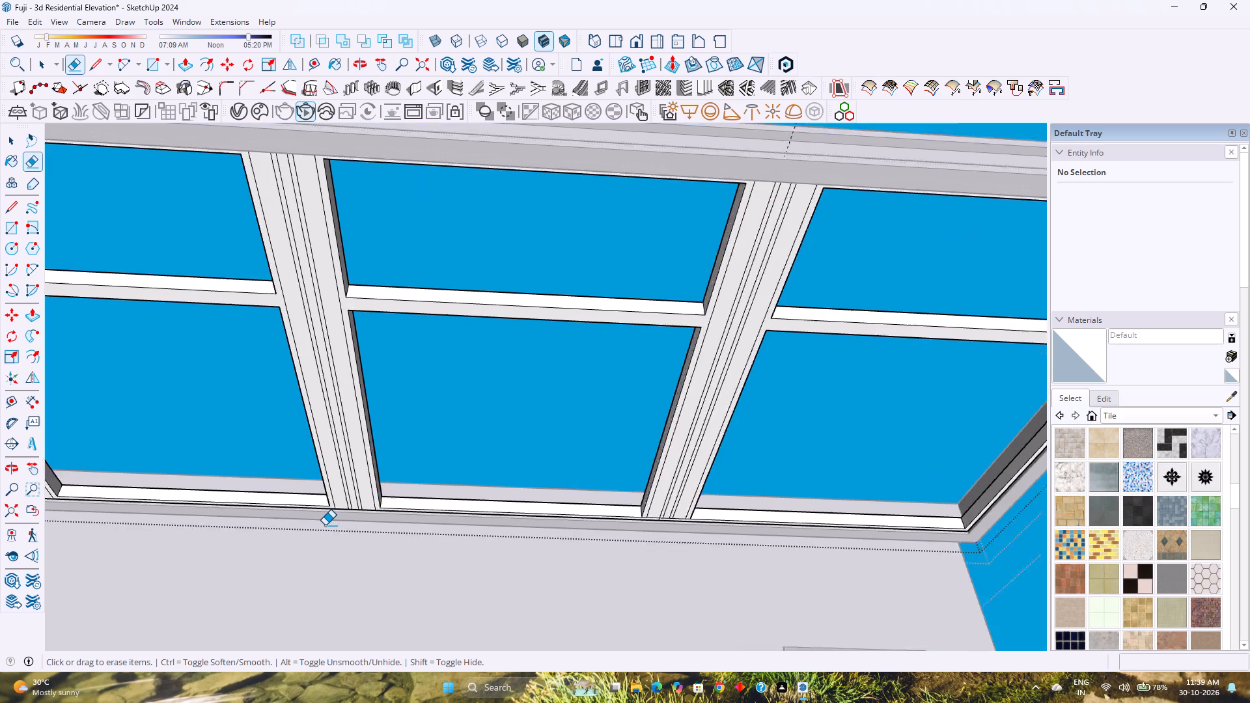
scroll(325, 525, "up", 1)
key("l")
scroll(347, 514, "up", 9)
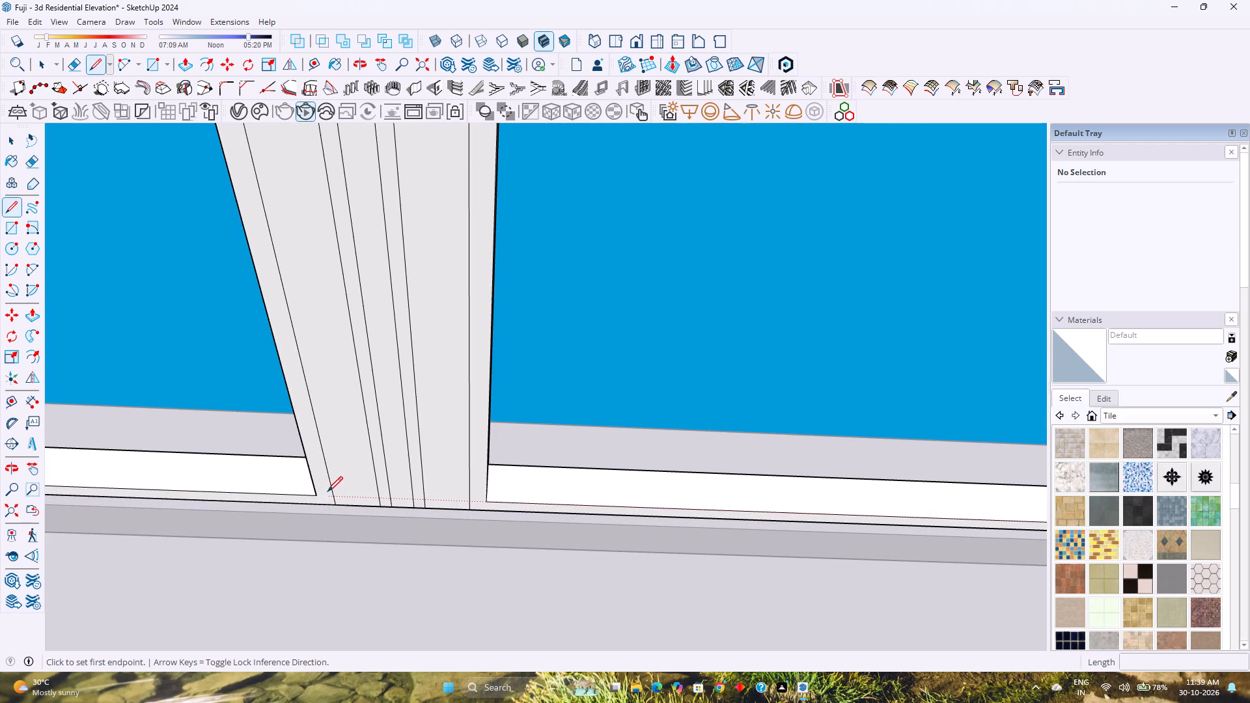
left_click(487, 503)
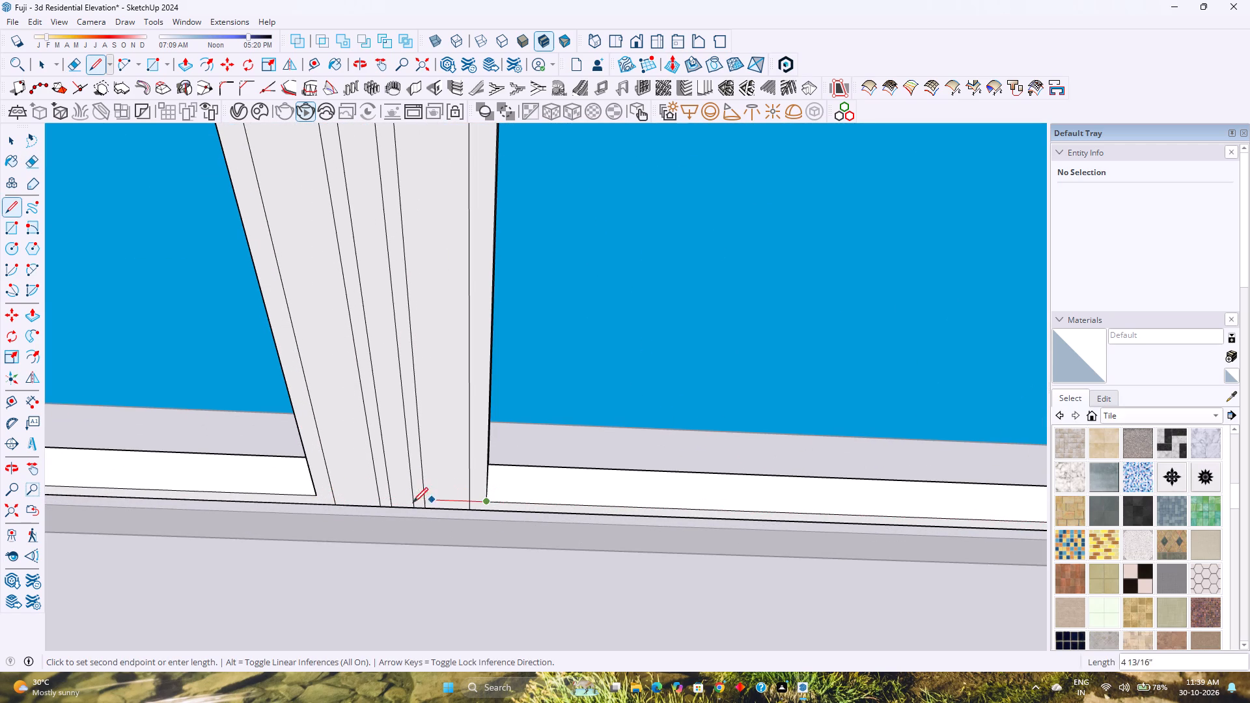
left_click(320, 490)
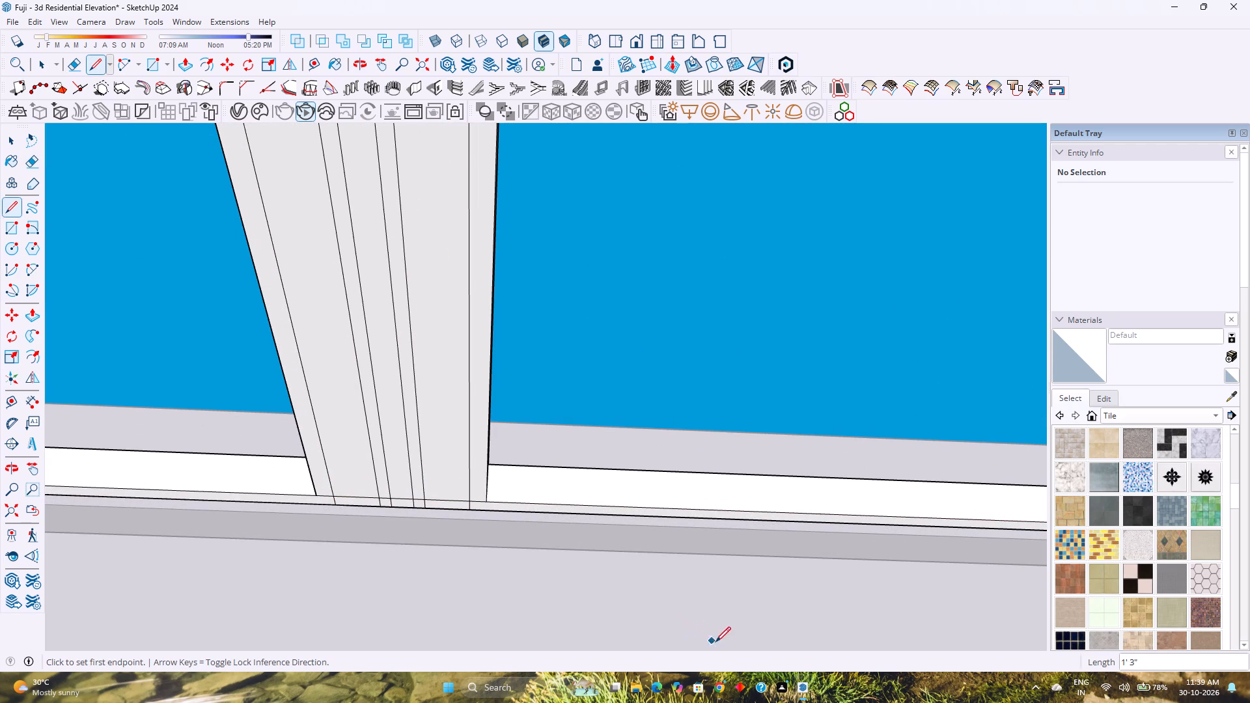
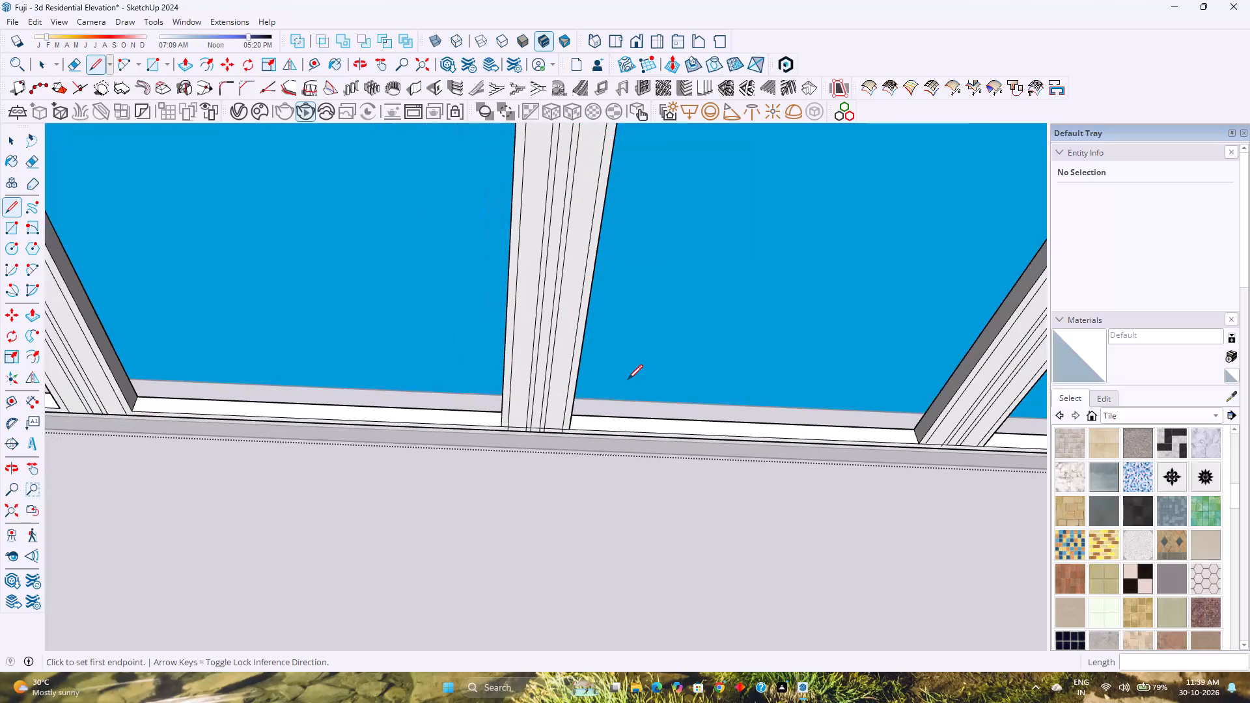
Draw a 1'3" closing line across the wall-side end of the remaining cross strip, between its two inner frame corners.
scroll(628, 379, "up", 1)
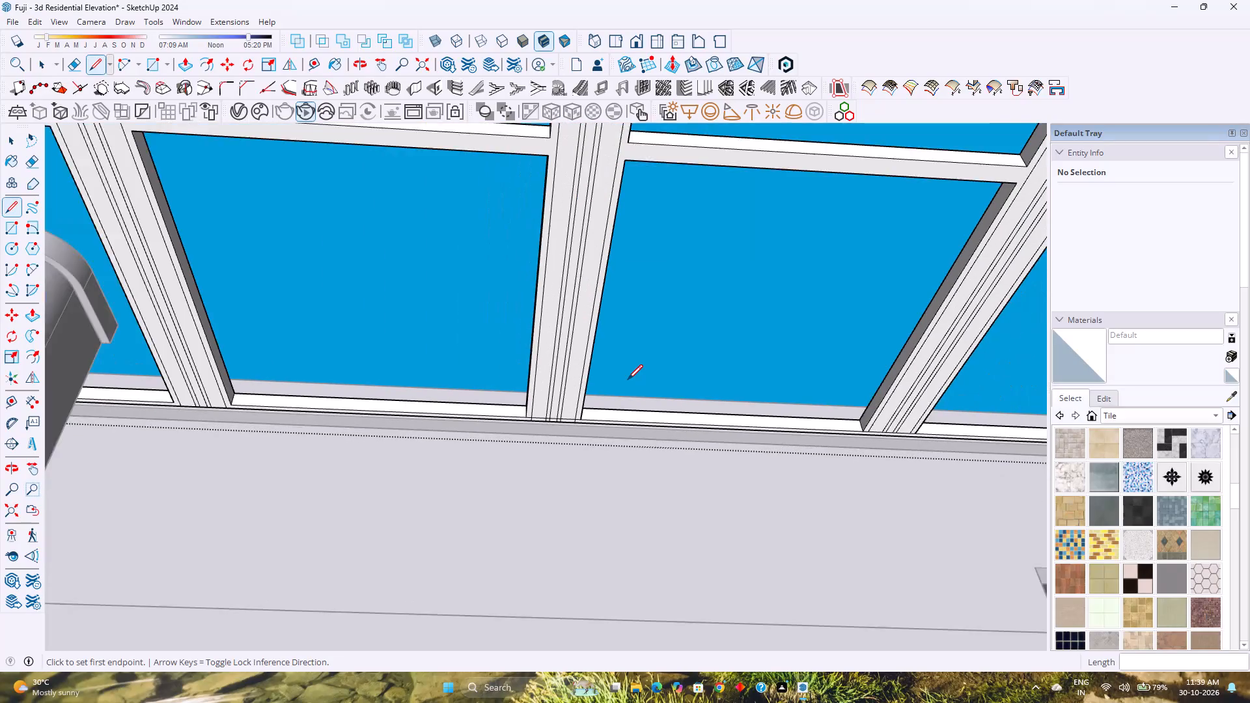
middle_click_drag(231, 427, 476, 450, "shift")
middle_click_drag(593, 457, 361, 666, "shift")
middle_click(359, 666, "shift")
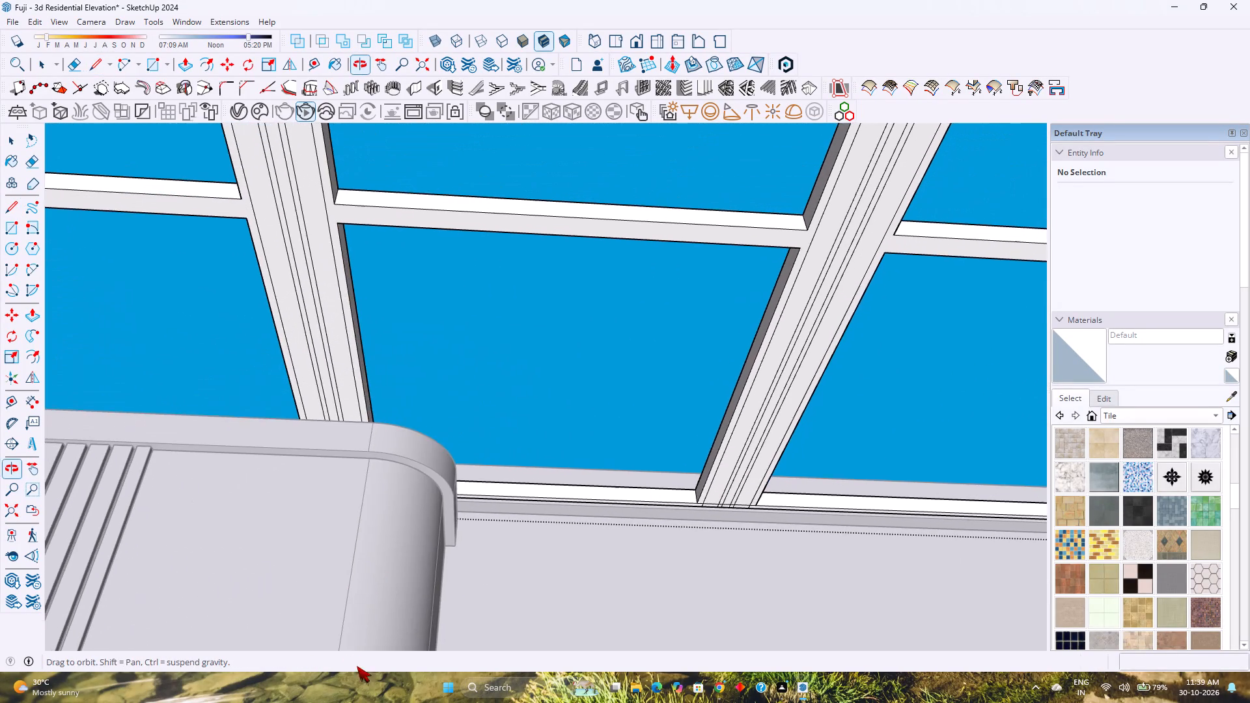
middle_click_drag(426, 502, 321, 651, "shift")
middle_click(321, 651, "shift")
scroll(331, 541, "up", 14)
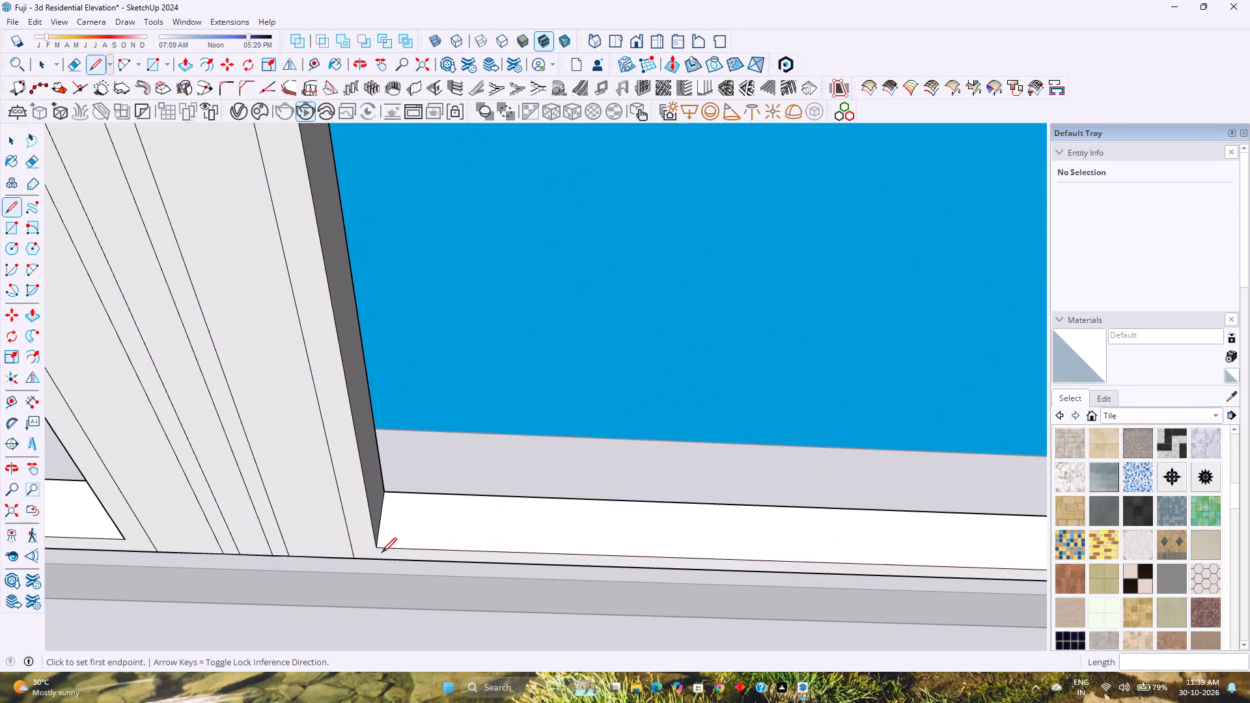
left_click(381, 547)
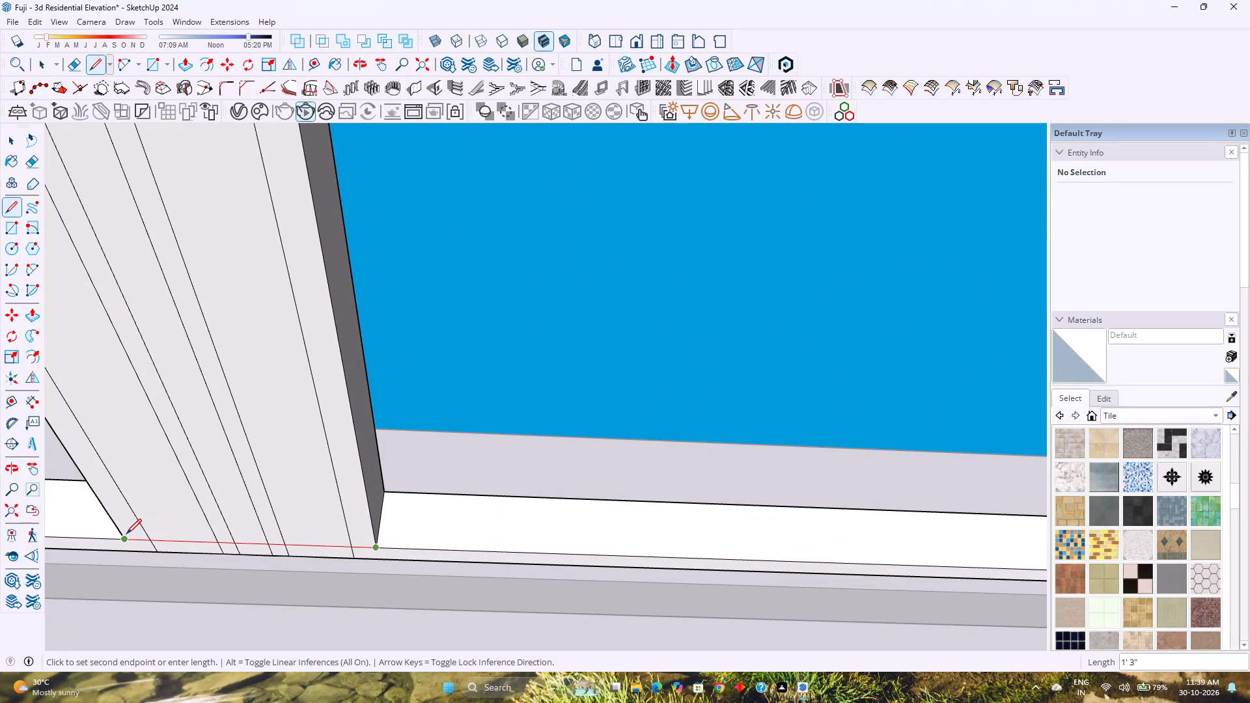
left_click(124, 536)
Erase the six short ends of that strip's lengthwise lines running past the new cross line into the wall-side frame border.
key("e")
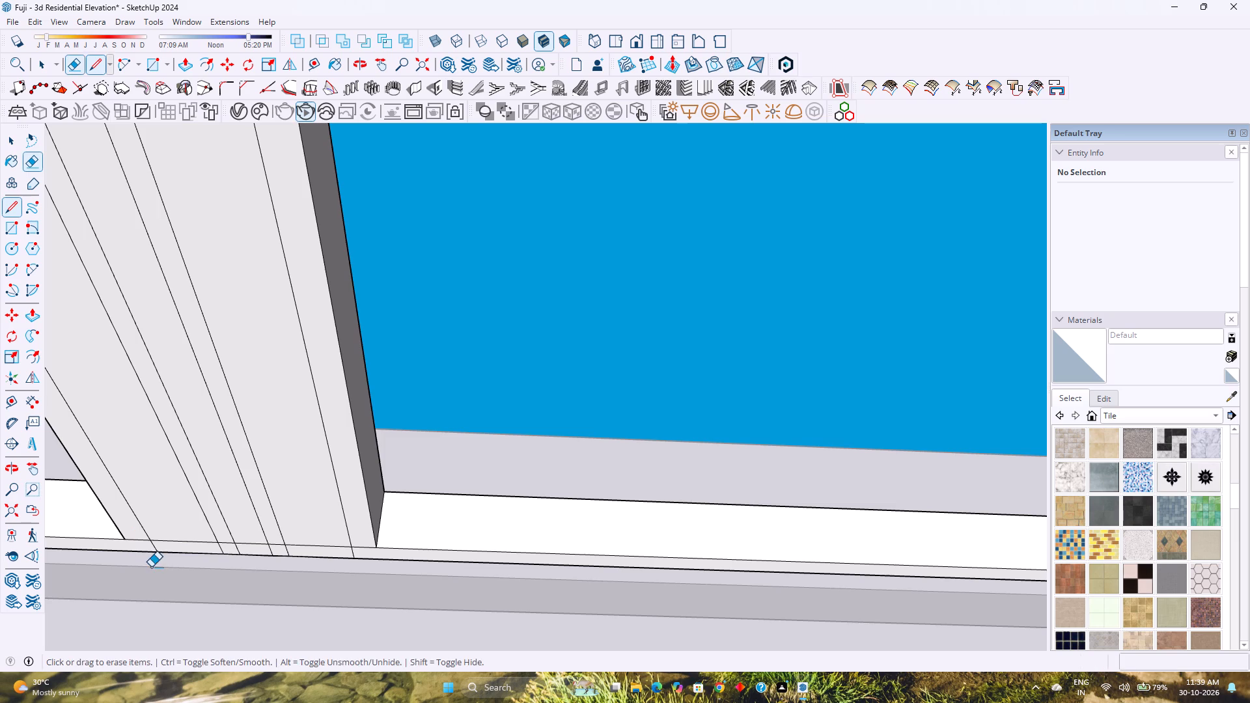
middle_click_drag(154, 564, 225, 522)
scroll(156, 488, "up", 2)
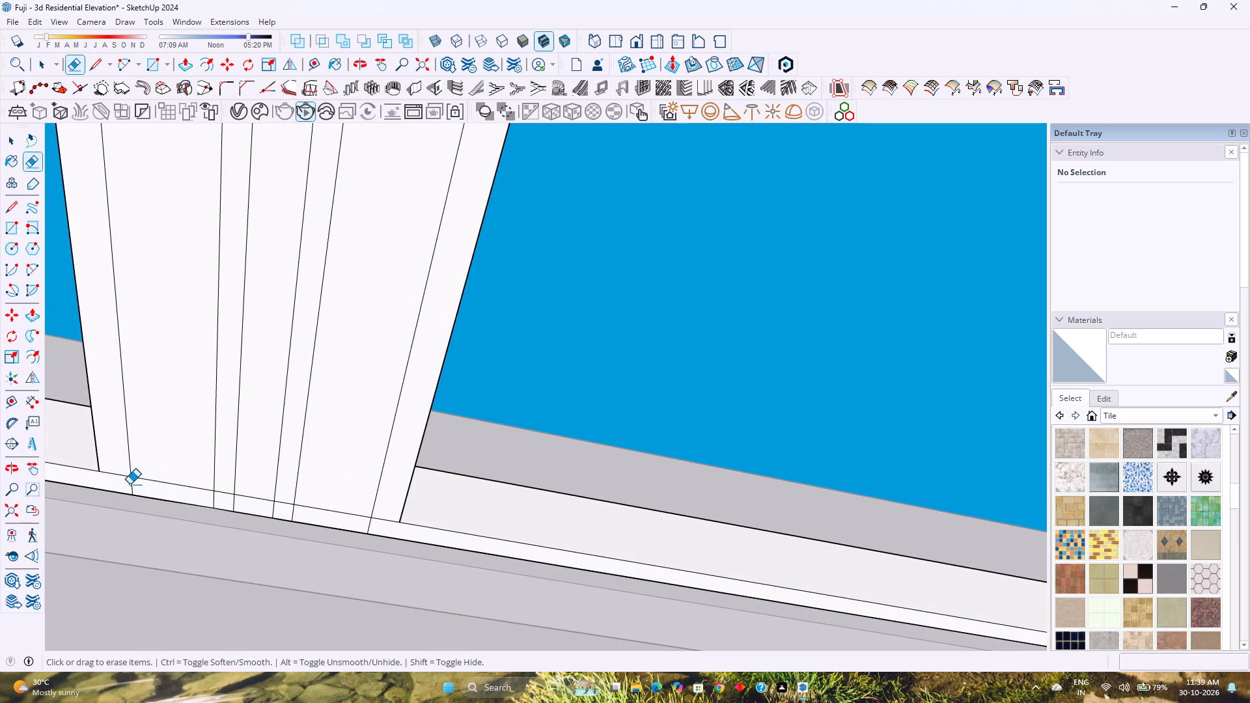
left_click(130, 484)
left_click(213, 496)
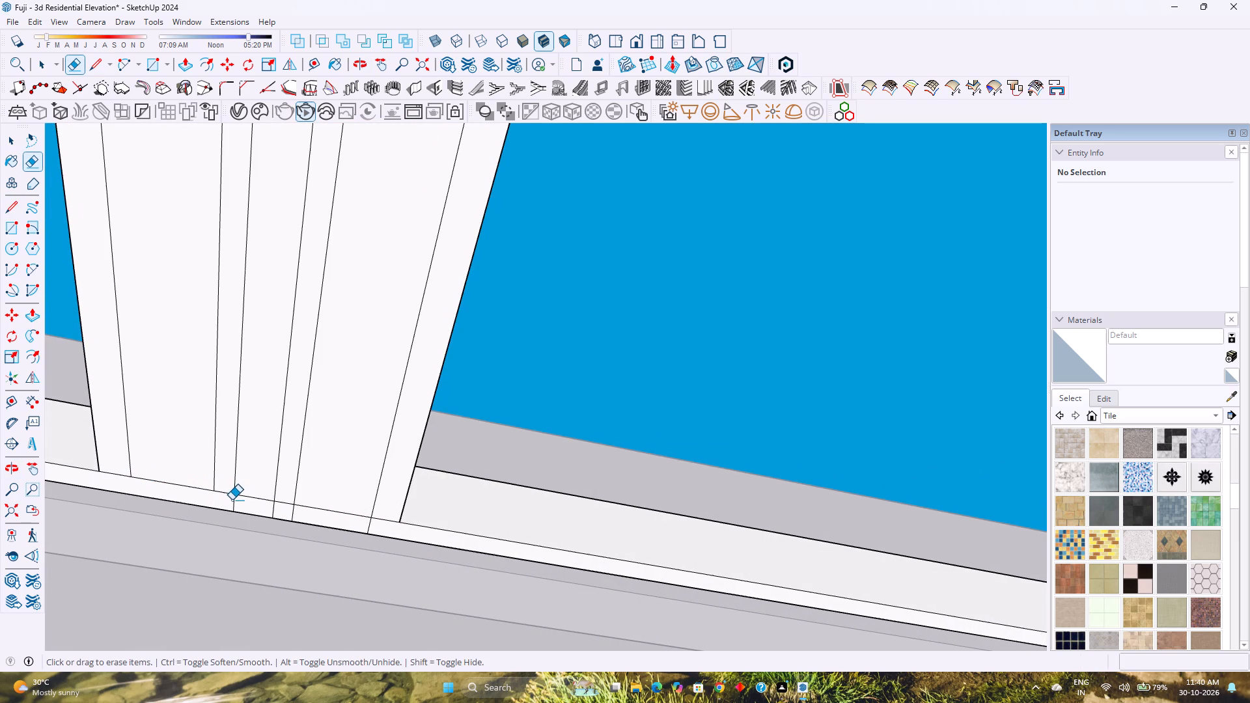
left_click(232, 500)
left_click(273, 508)
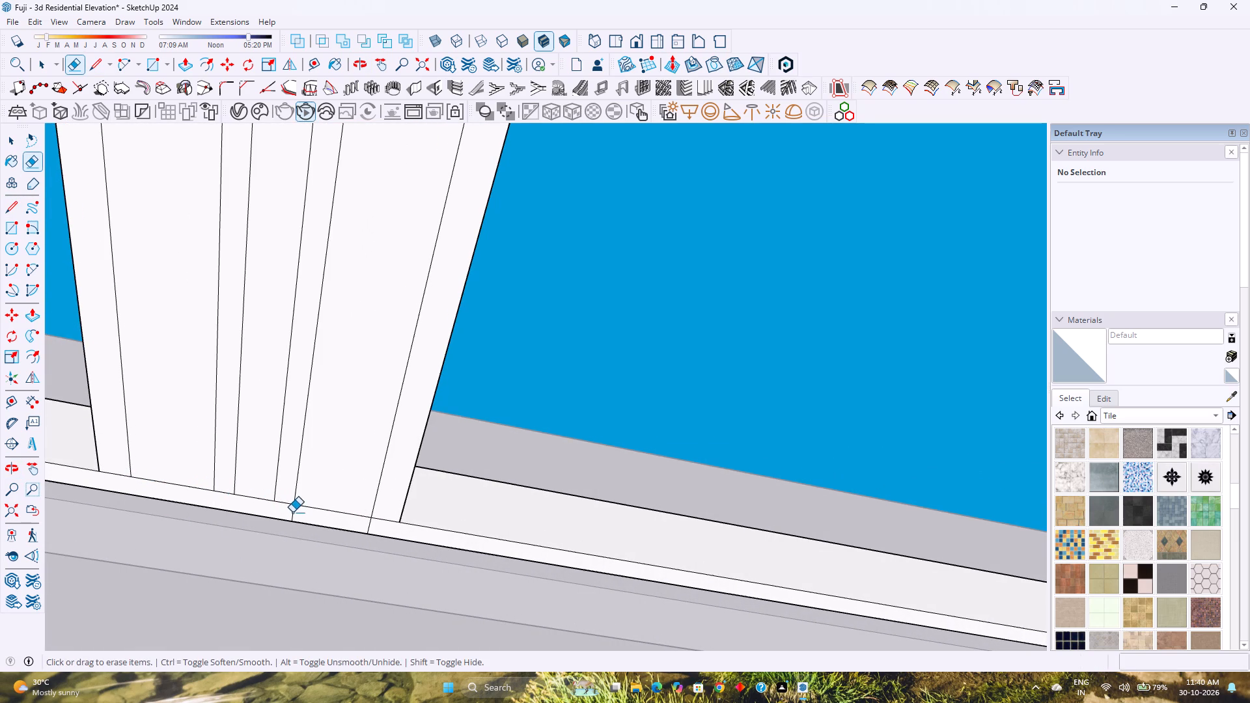
left_click(293, 512)
left_click(368, 527)
Draw a 1'3" line across the front end of the cross strip nearest the rounded frame corner, joining its inner frame corners.
scroll(340, 523, "down", 3)
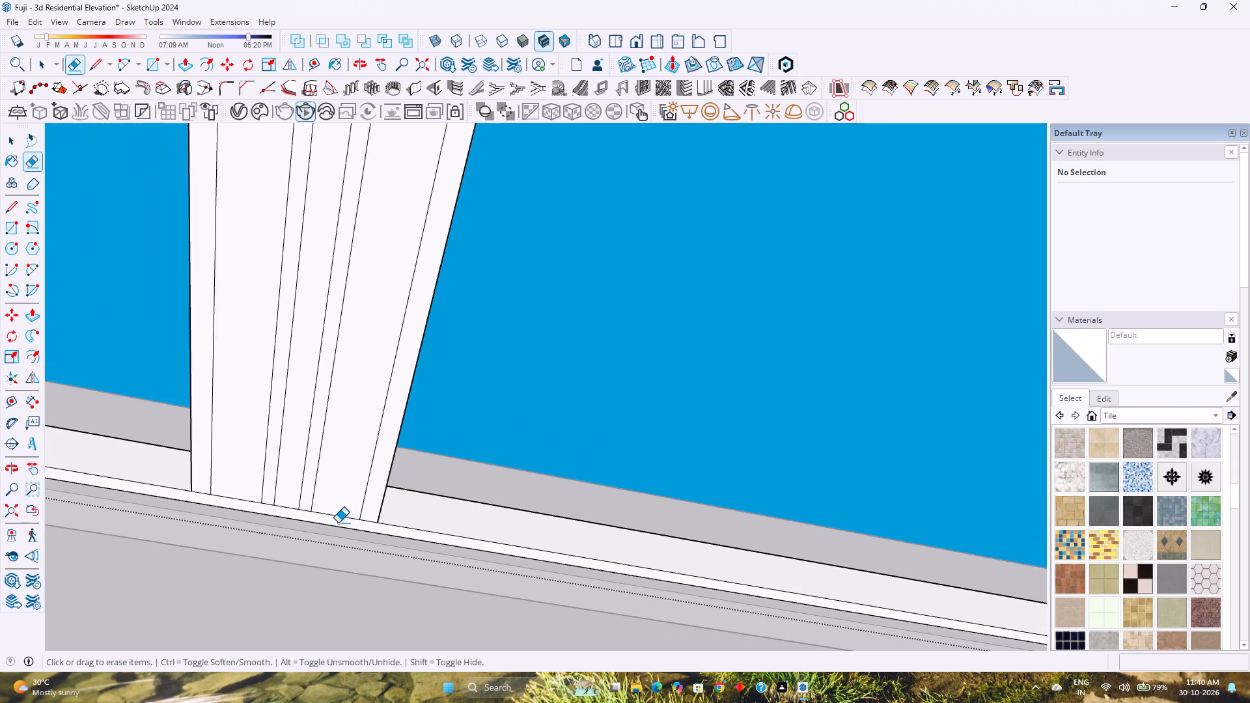
scroll(338, 523, "down", 15)
left_click(5, 511)
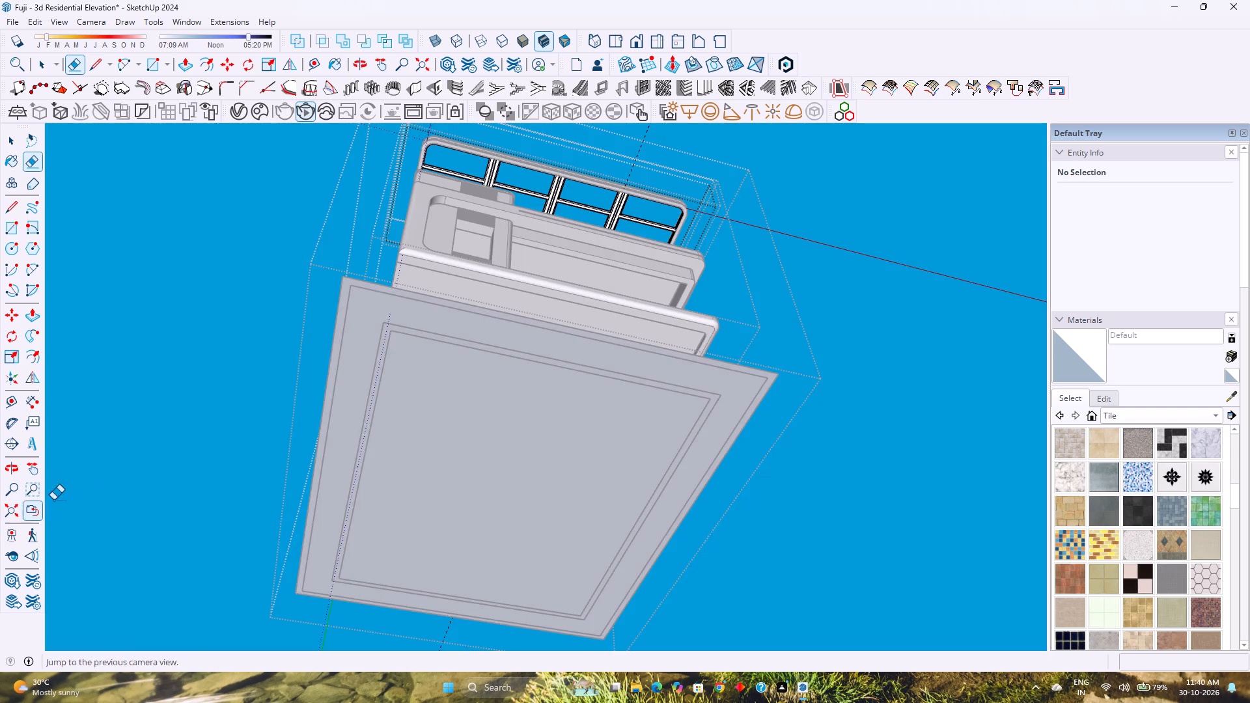
middle_click_drag(336, 471, 280, 566)
middle_click(280, 566)
middle_click_drag(374, 424, 223, 647, "shift")
middle_click(221, 648, "shift")
middle_click_drag(293, 439, 557, 459)
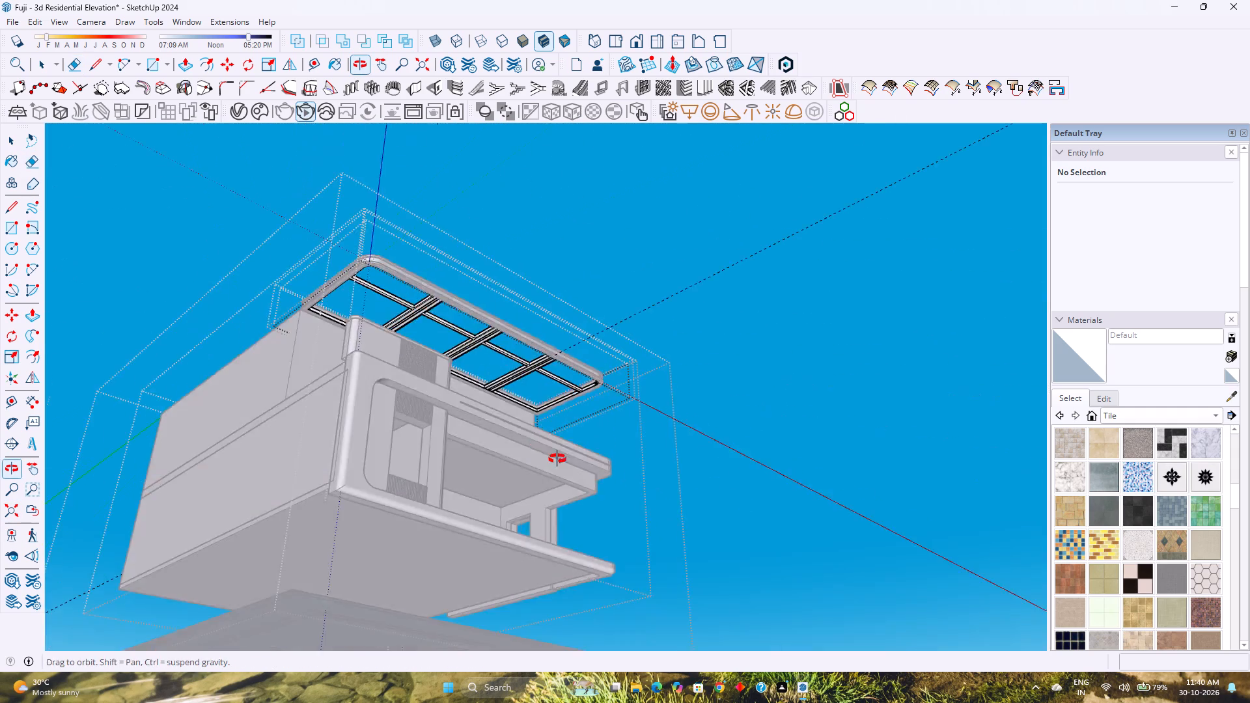
middle_click_drag(557, 459, 616, 500)
middle_click(616, 500)
middle_click_drag(542, 420, 436, 588, "shift")
middle_click_drag(411, 493, 654, 467)
middle_click_drag(658, 467, 664, 467)
scroll(514, 508, "up", 7)
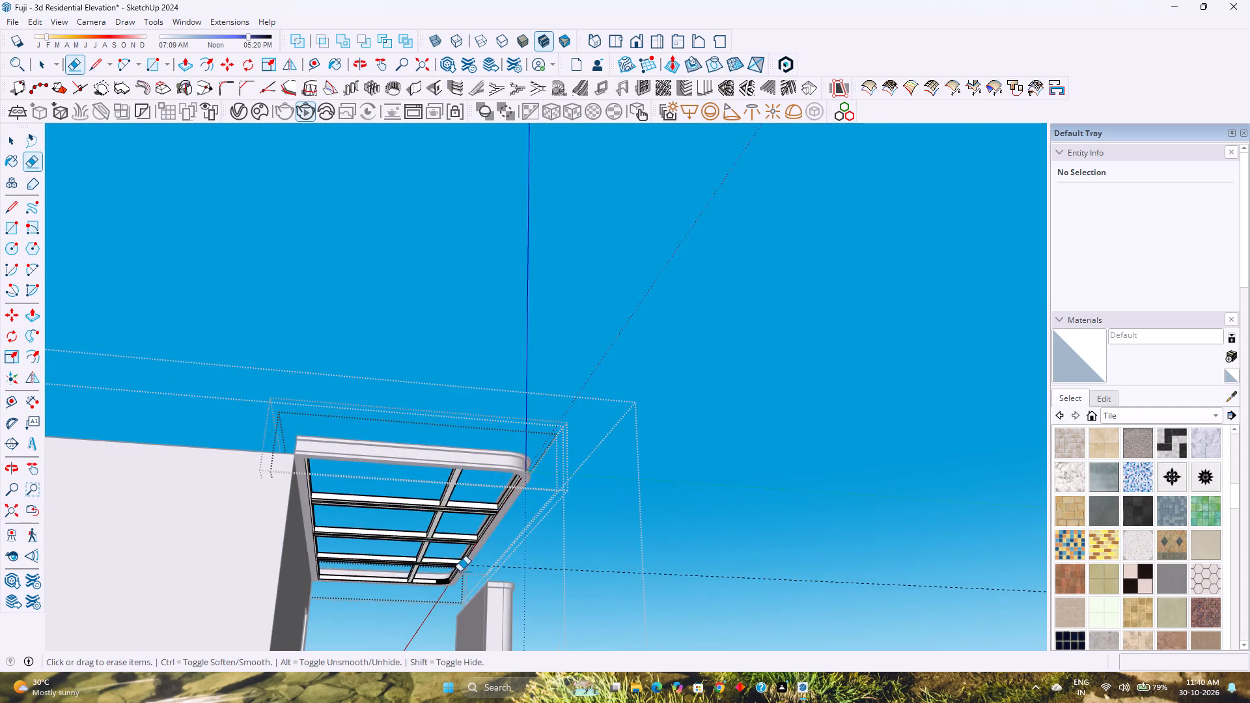
scroll(460, 572, "up", 10)
middle_click_drag(460, 575, 479, 547)
scroll(490, 520, "up", 4)
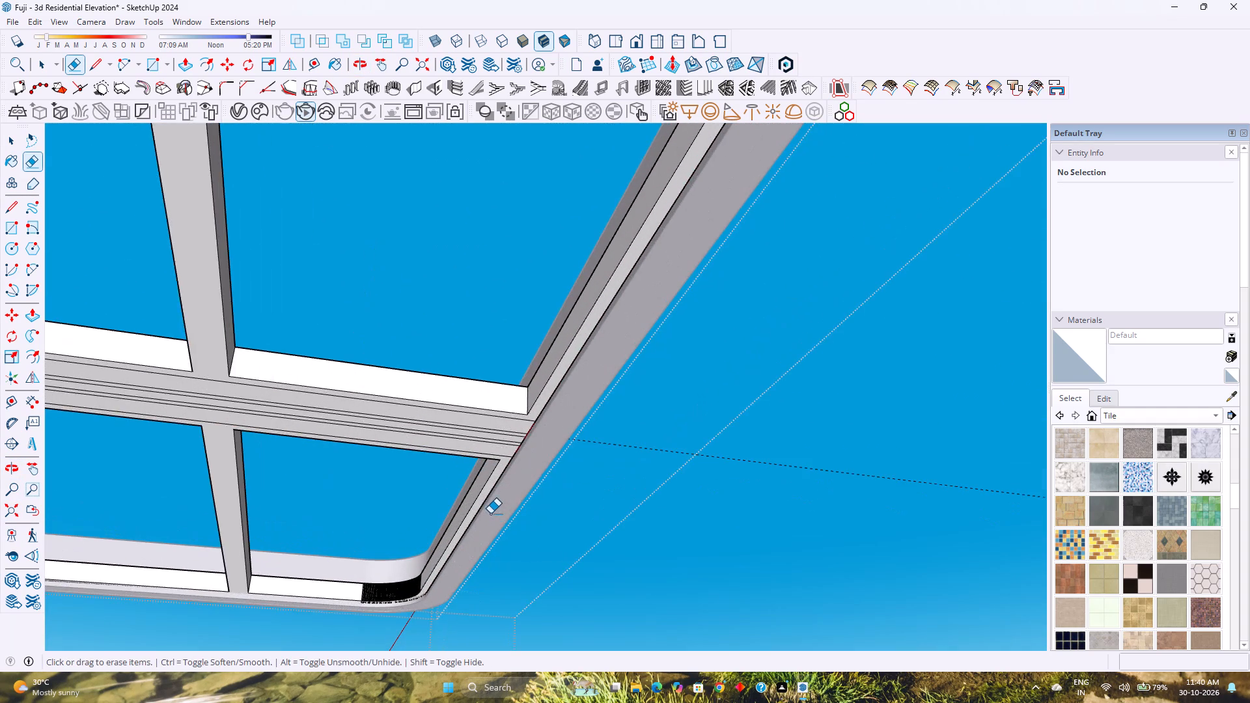
scroll(490, 510, "up", 3)
key("l")
left_click(503, 442)
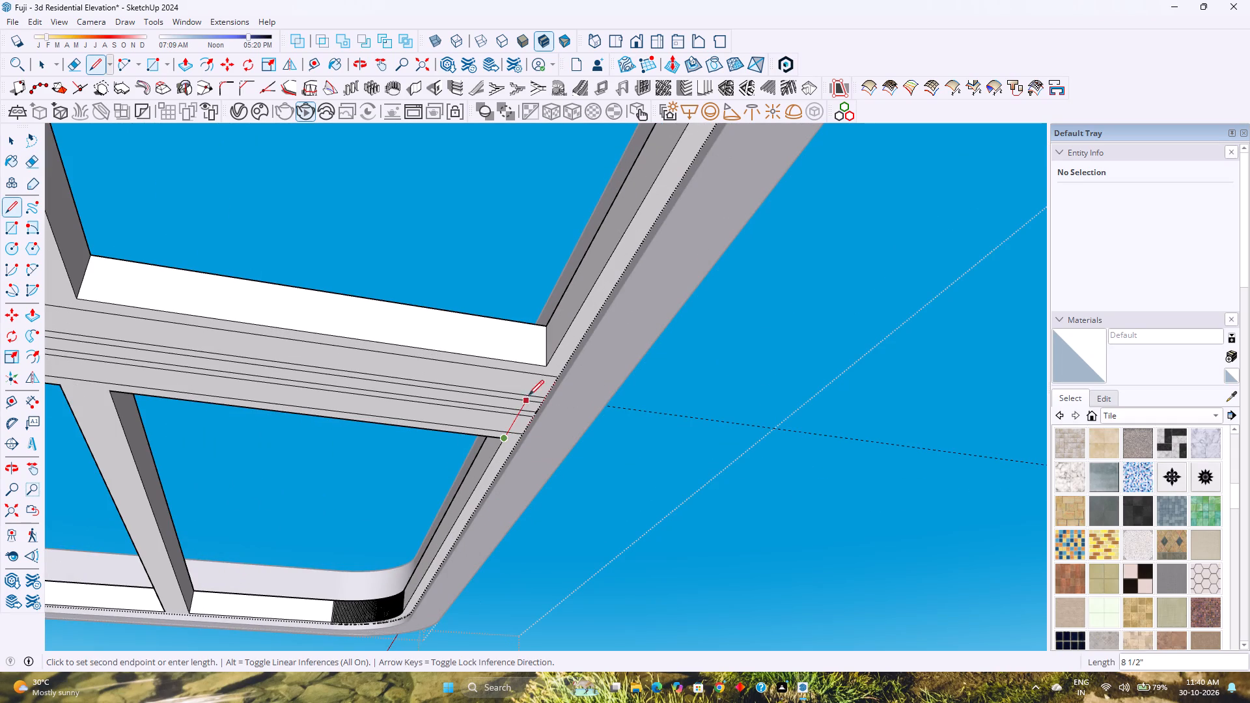
left_click(548, 366)
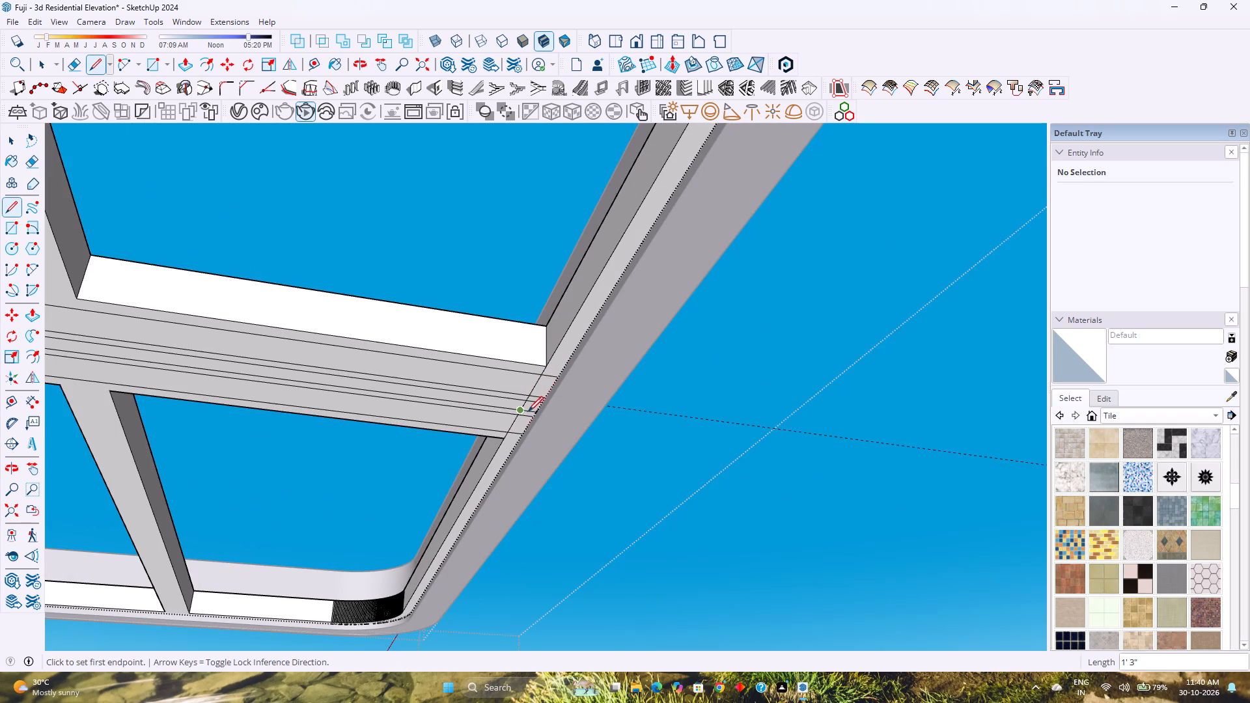
Erase the short ends of that strip's lengthwise lines running past the new cross line into the front frame border.
key("e")
scroll(514, 447, "up", 4)
left_click(514, 423)
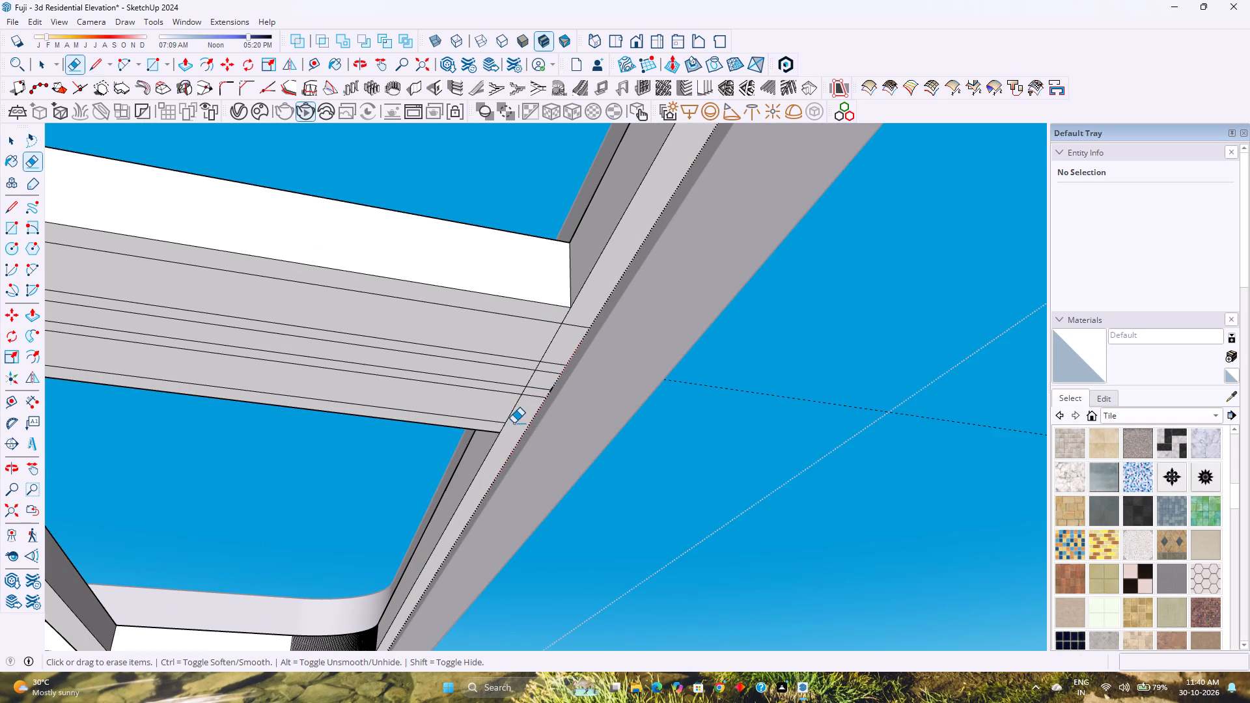
left_click(531, 396)
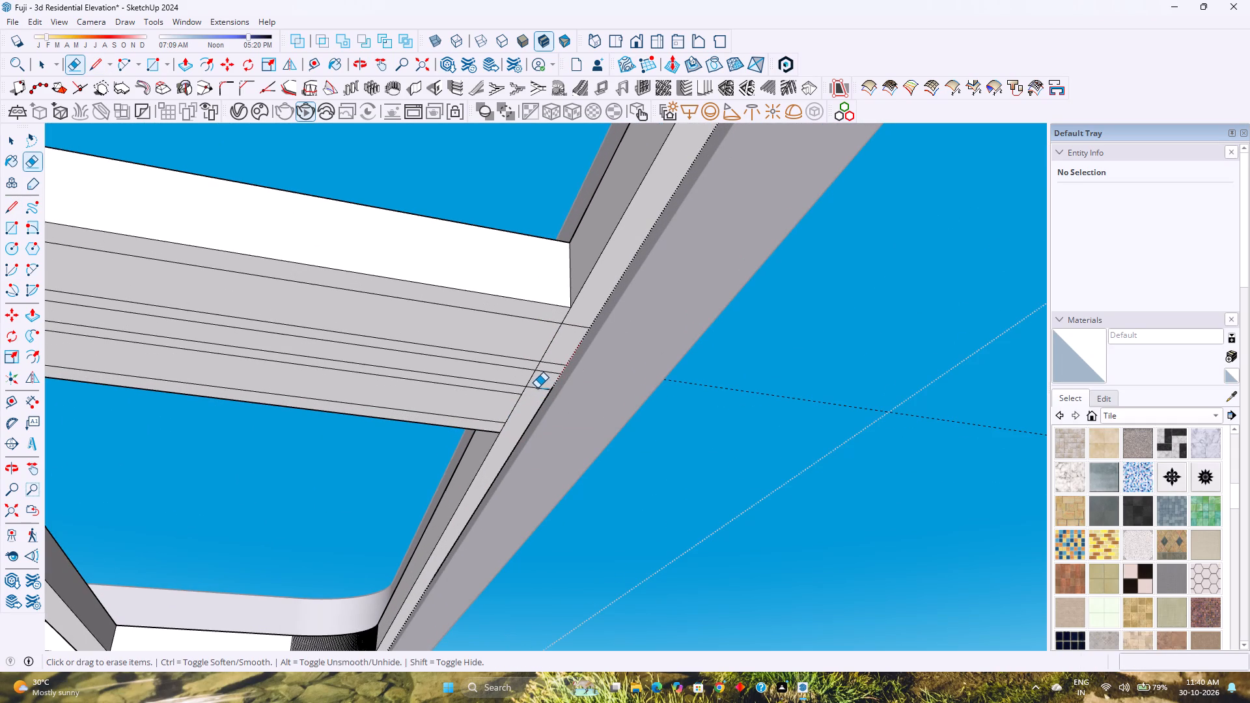
left_click(537, 389)
left_click(551, 372)
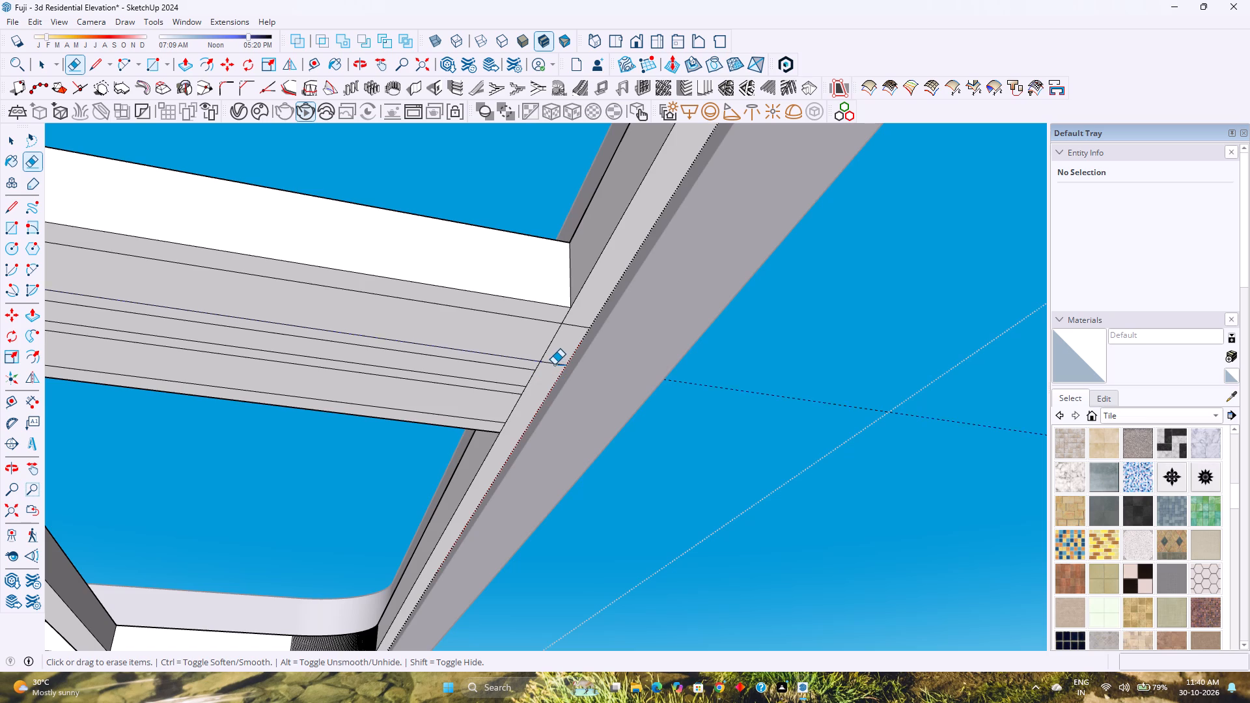
left_click(554, 365)
left_click(577, 328)
Draw a closing line across the front end of the middle cross strip, joining its two inner frame corners.
scroll(495, 399, "down", 7)
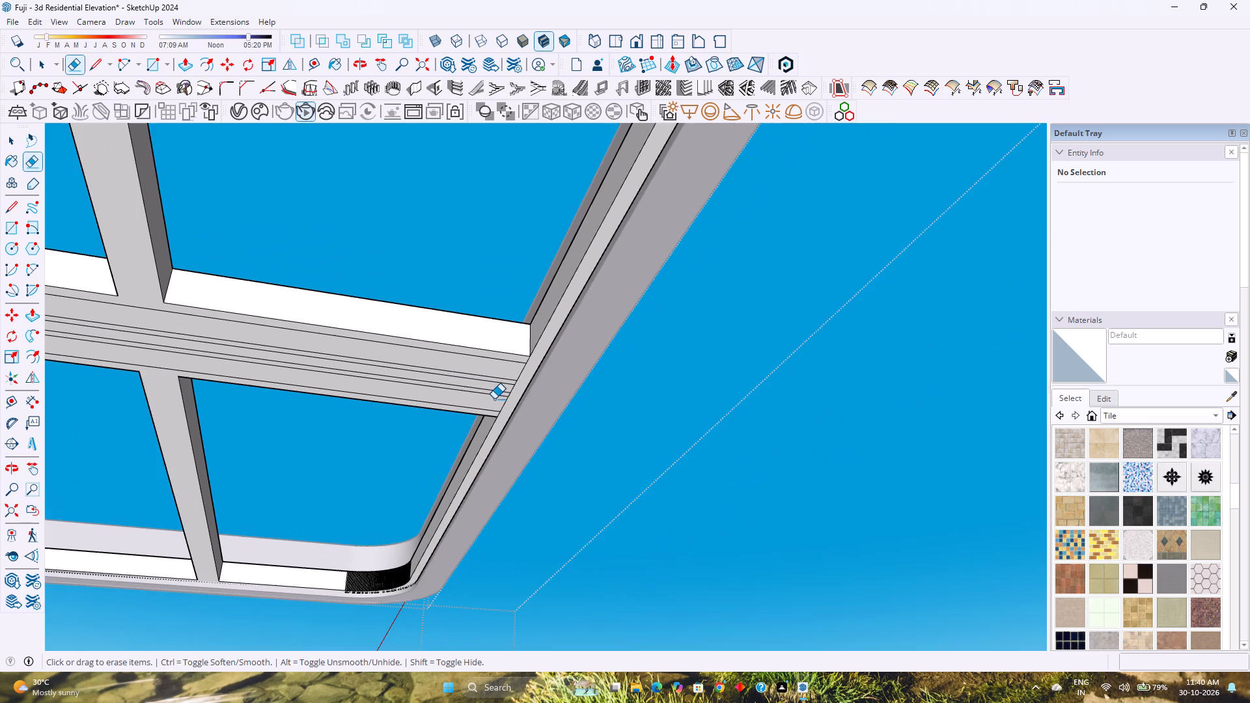
middle_click_drag(491, 408, 436, 569, "shift")
middle_click(436, 569, "shift")
scroll(456, 501, "down", 3)
middle_click_drag(457, 482, 433, 535, "shift")
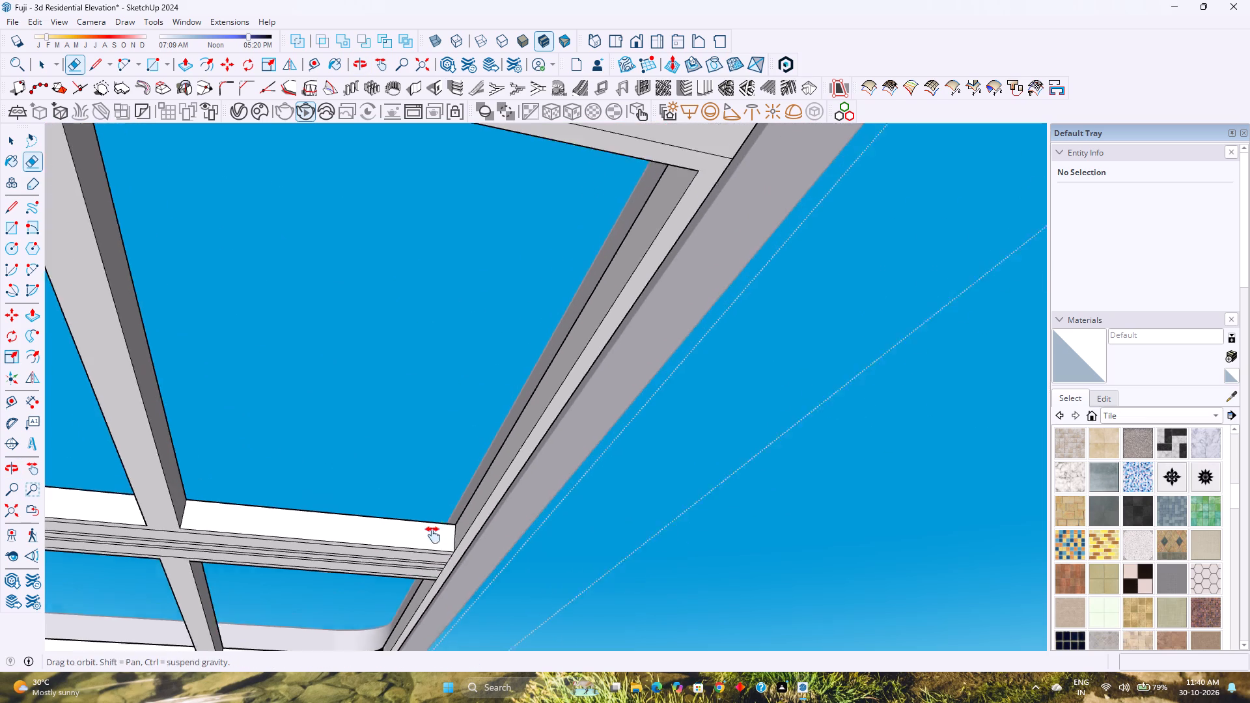
middle_click_drag(433, 535, 409, 581, "shift")
scroll(421, 522, "down", 1)
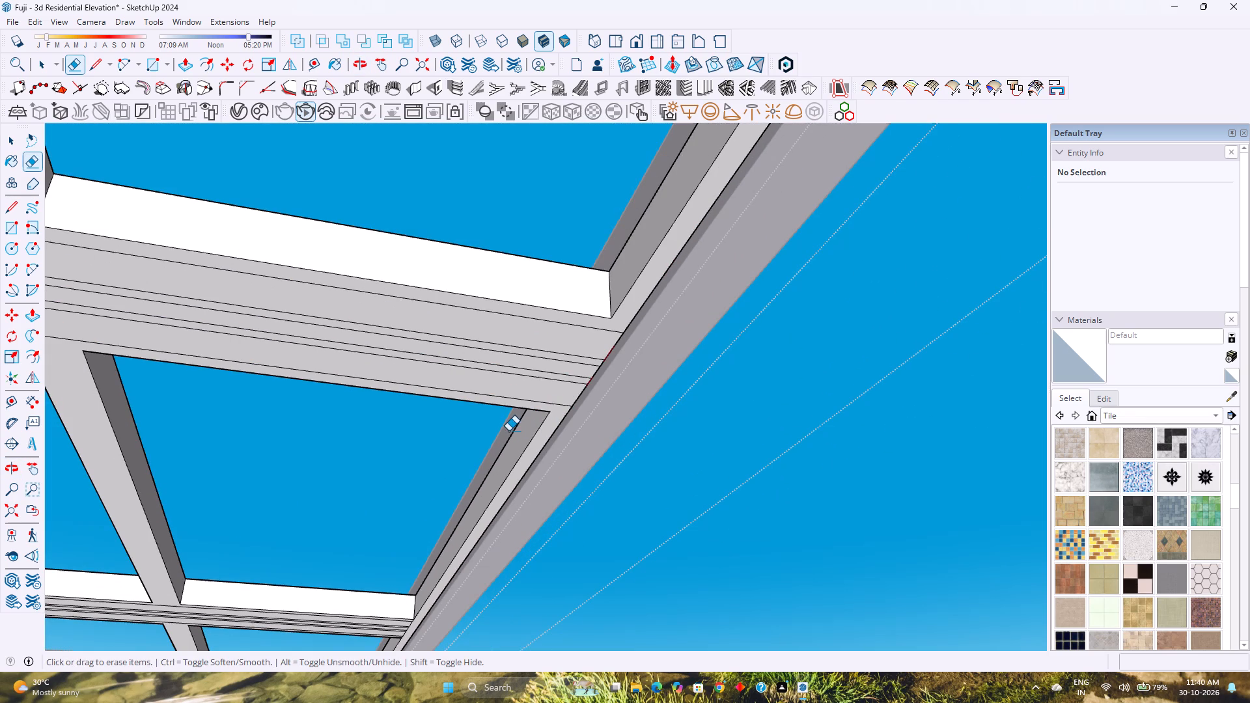
key("l")
left_click(544, 414)
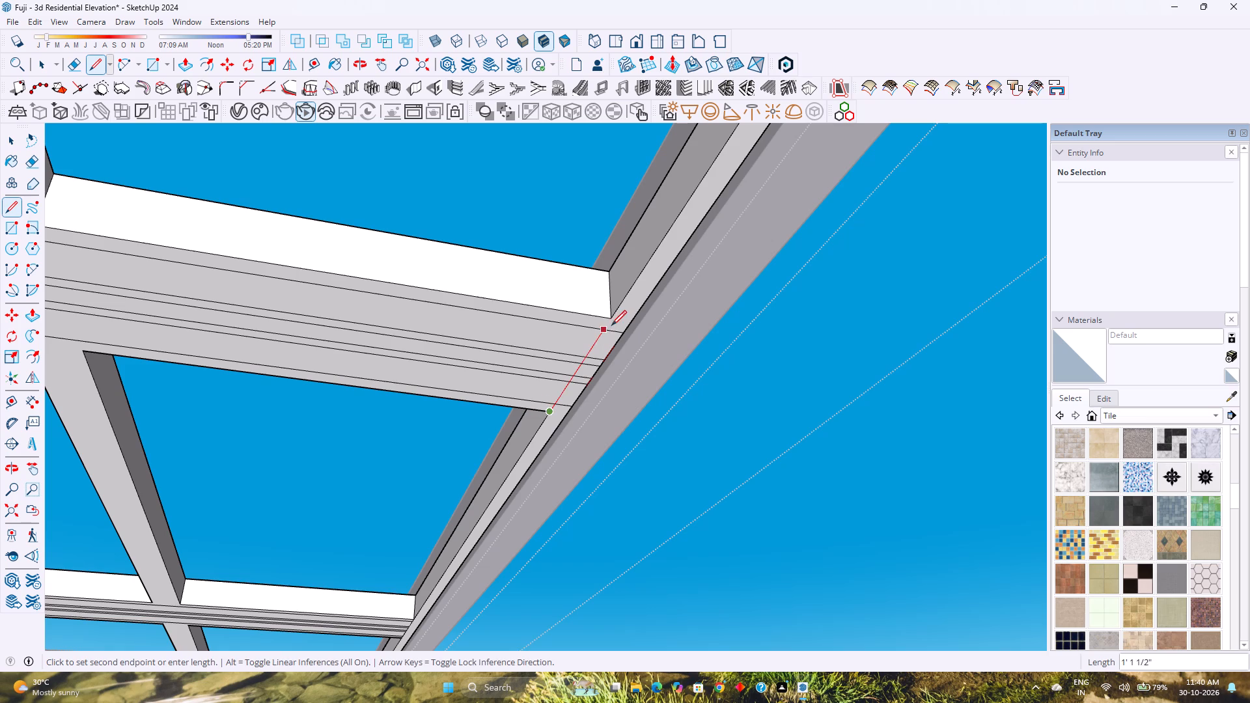
left_click(614, 317)
Erase the short ends of the middle strip's lengthwise lines that run past its closing line into the front frame border.
key("e")
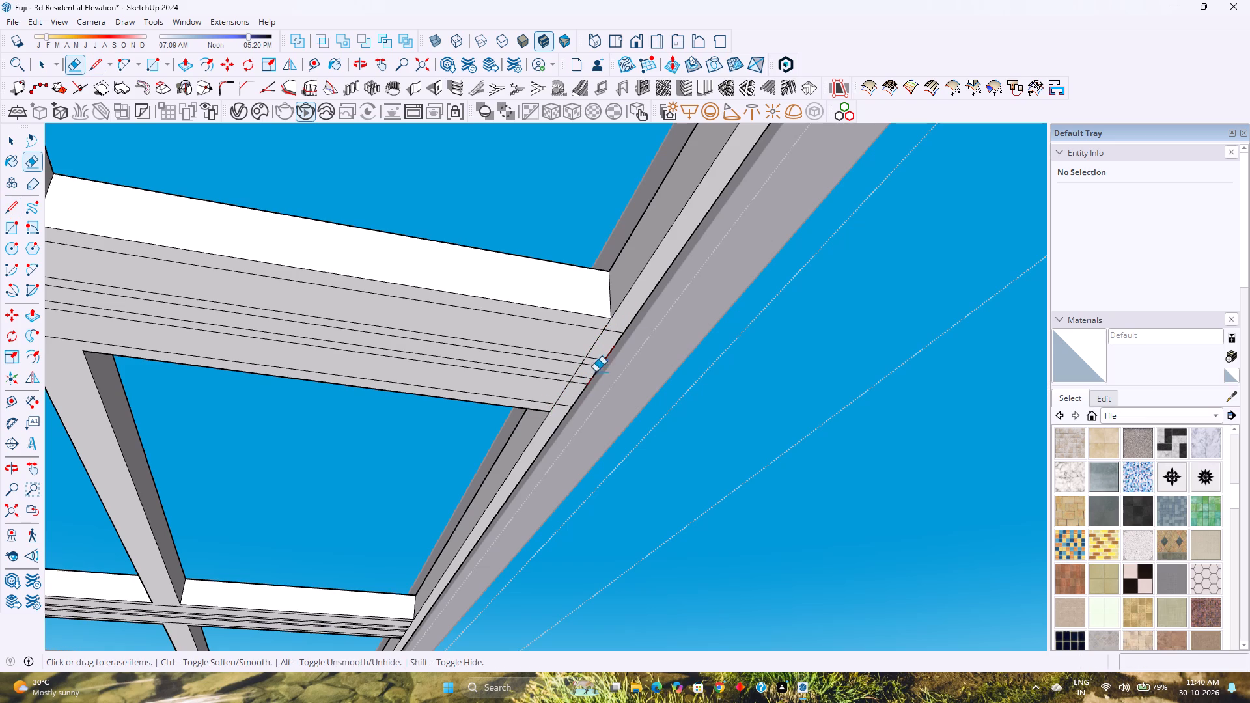
left_click(611, 331)
left_click(595, 358)
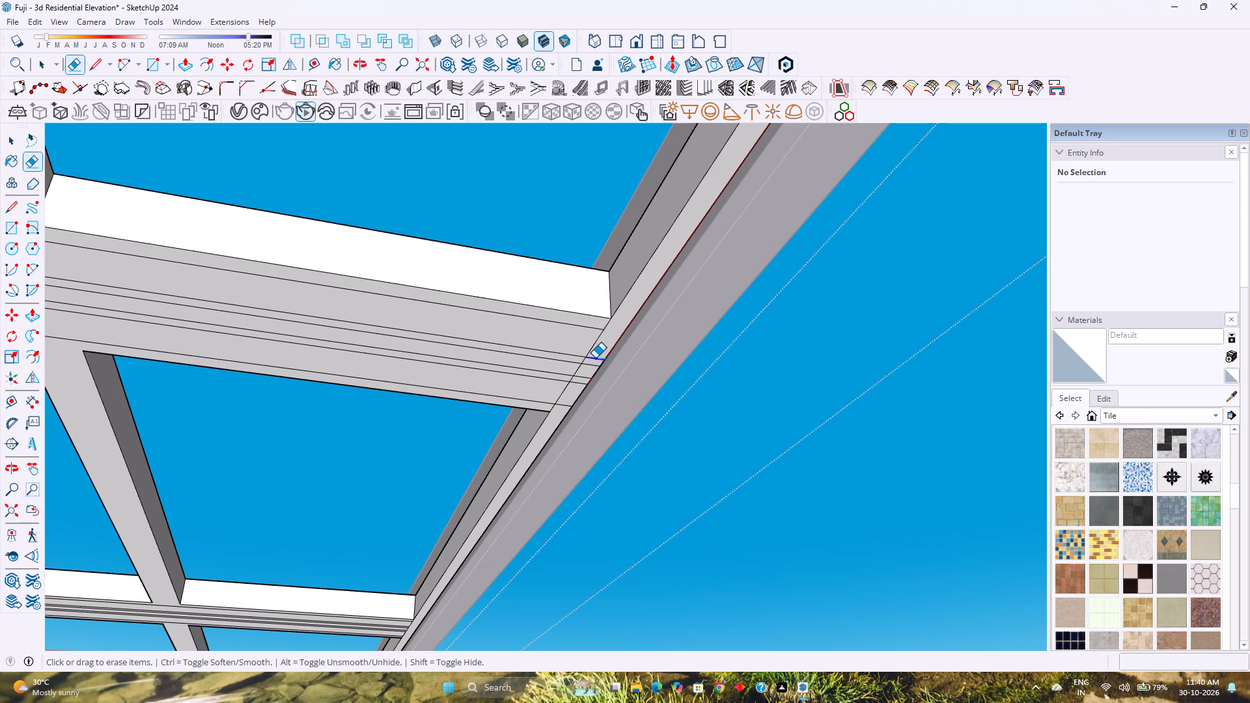
left_click(595, 363)
left_click(593, 365)
left_click(586, 375)
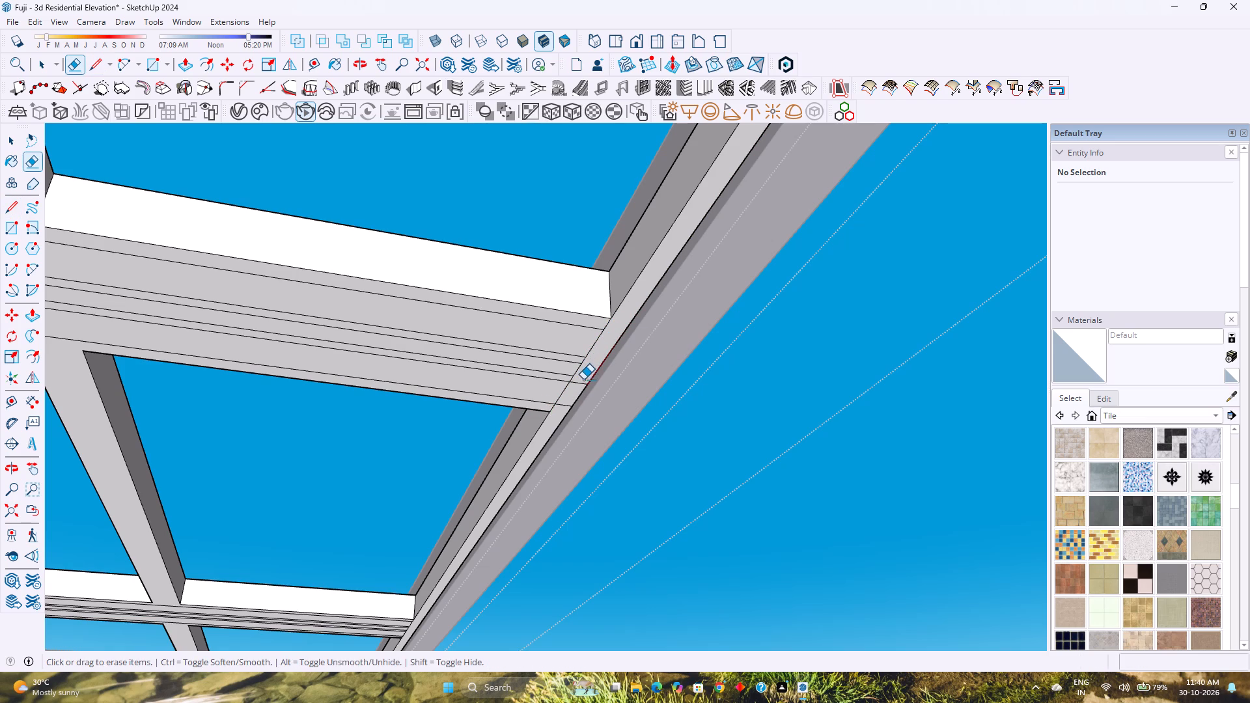
left_click(579, 385)
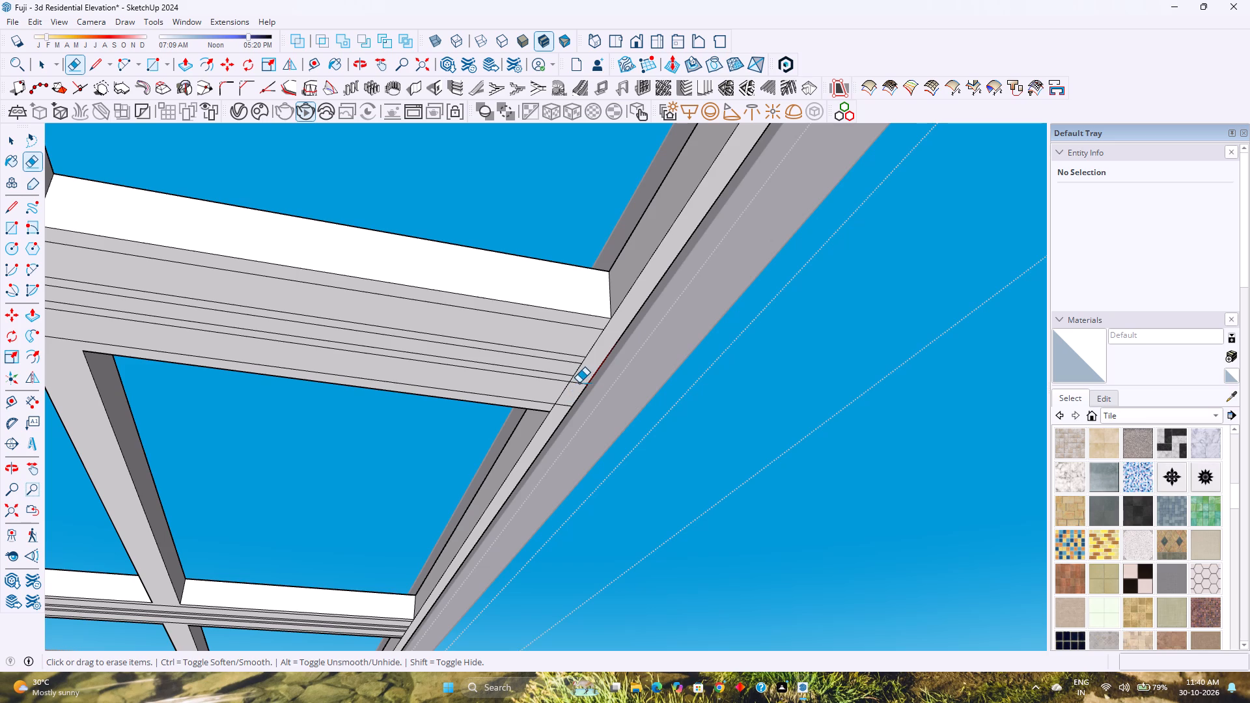
left_click(579, 383)
left_click(566, 406)
Draw a 1'3" closing line across the front end of the third cross strip, between its two inner frame corners.
scroll(526, 422, "down", 5)
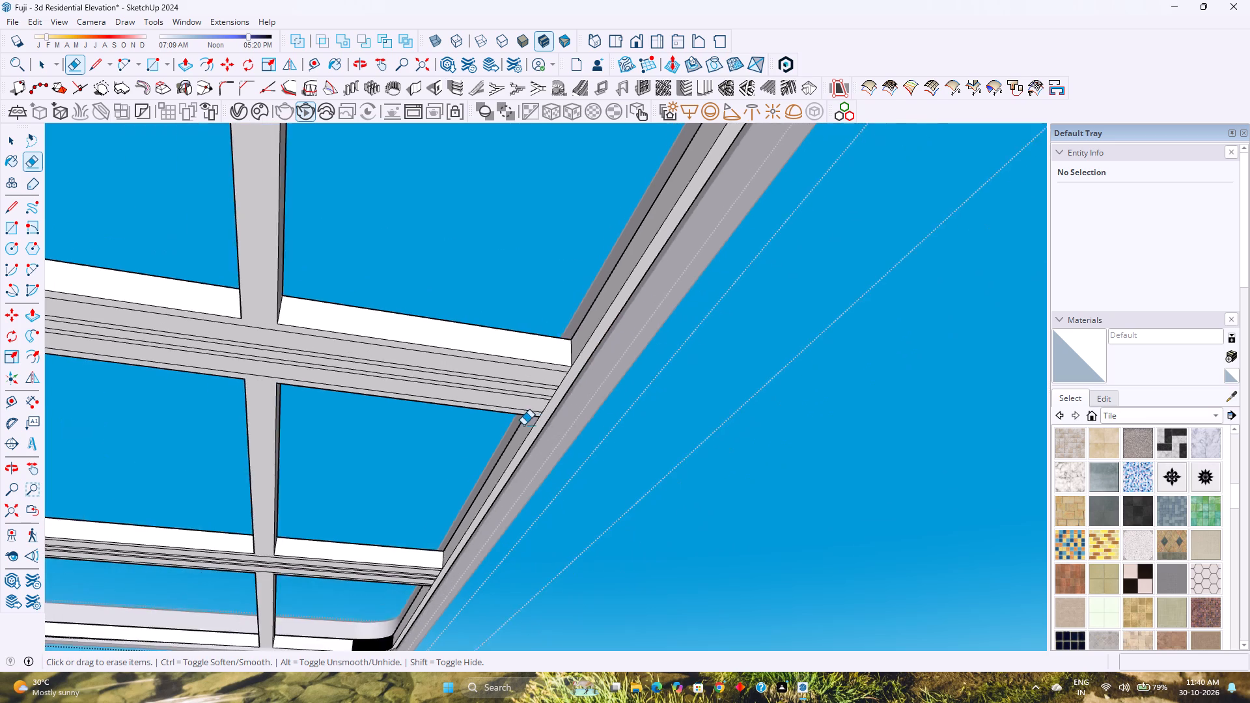
scroll(523, 425, "down", 4)
middle_click_drag(528, 422, 486, 499, "shift")
scroll(486, 475, "down", 2)
middle_click_drag(514, 442, 452, 542, "shift")
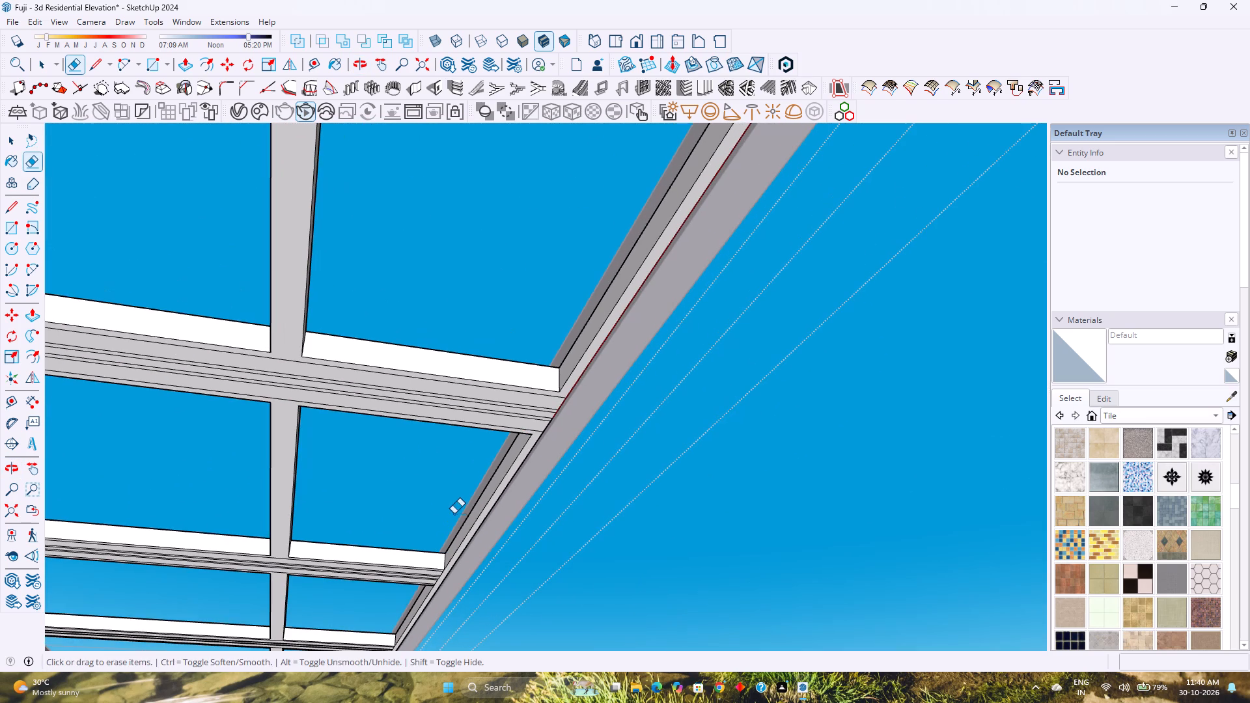
key("l")
scroll(538, 456, "up", 6)
left_click(532, 422)
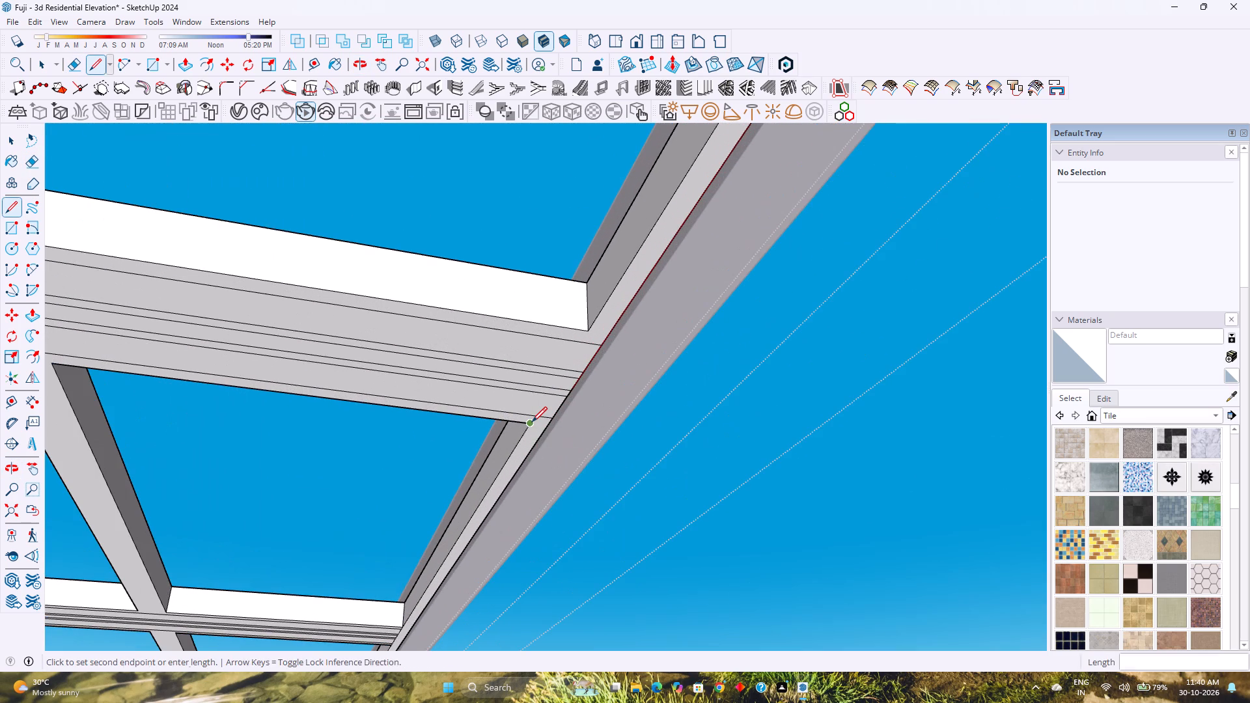
left_click(588, 335)
Erase the short ends of the third strip's lengthwise lines that run past its closing line into the front frame border.
key("e")
left_click(593, 348)
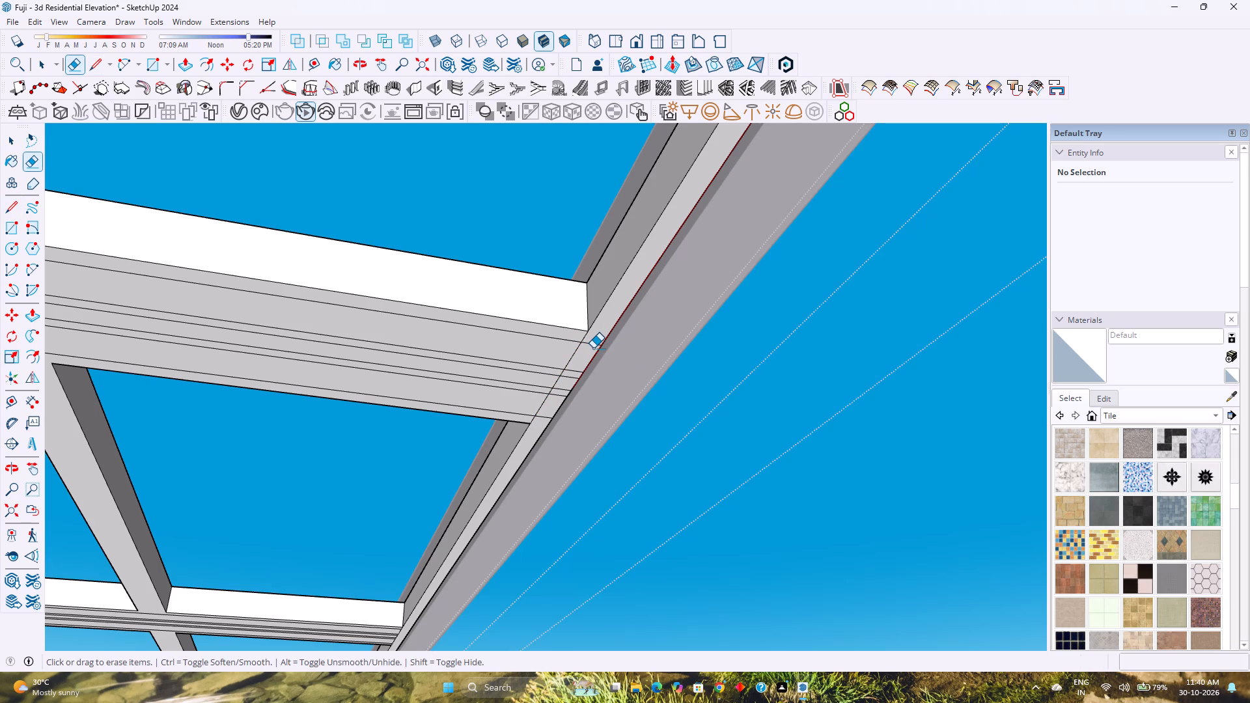
left_click(594, 344)
left_click(574, 376)
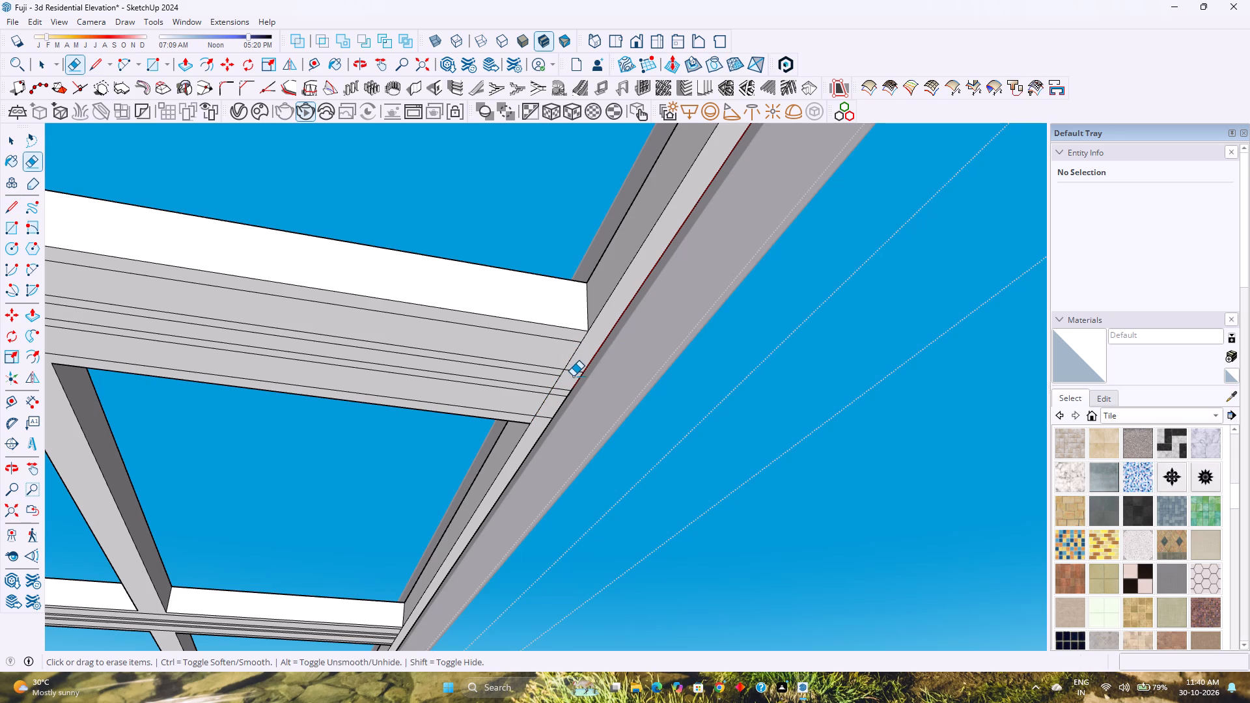
left_click(575, 370)
left_click(559, 396)
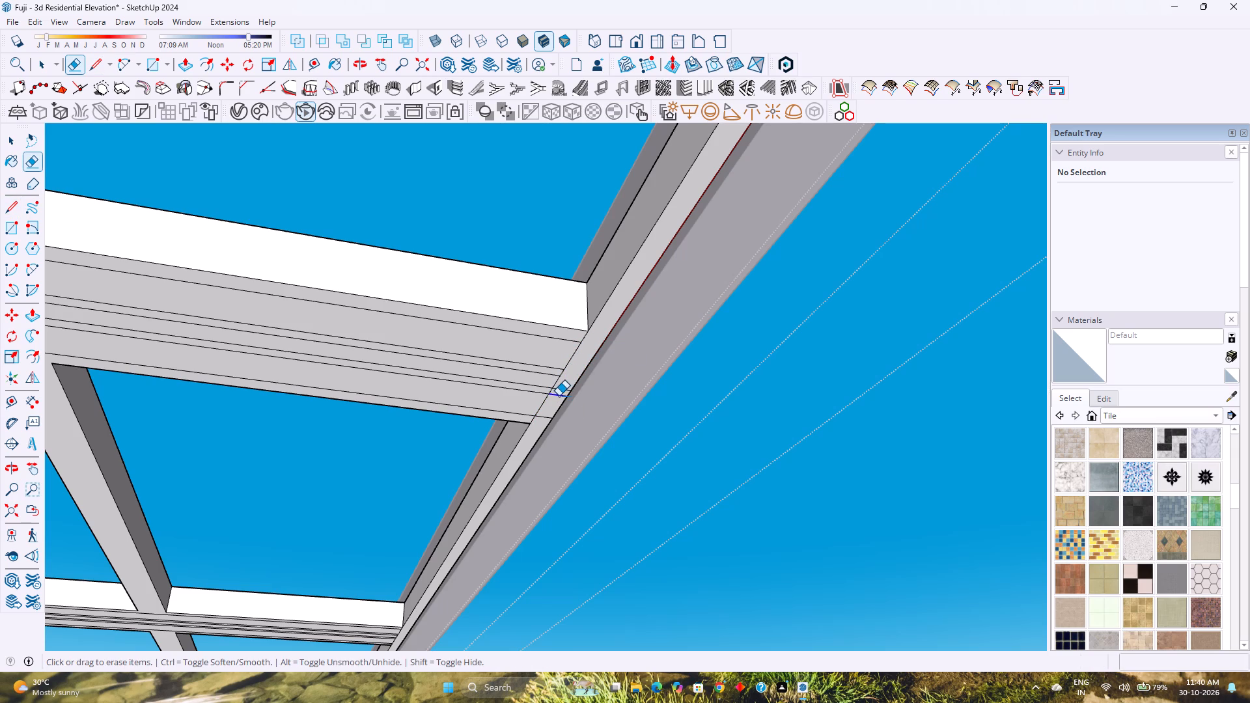
left_click(565, 389)
left_click(544, 419)
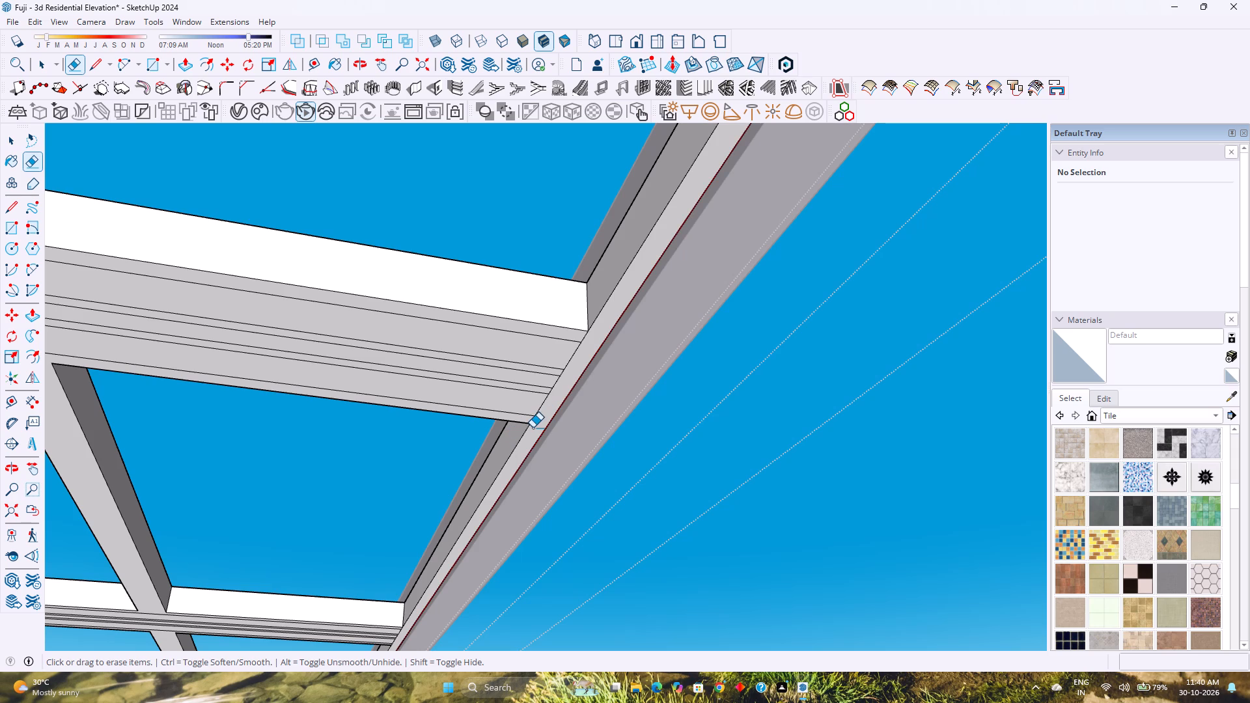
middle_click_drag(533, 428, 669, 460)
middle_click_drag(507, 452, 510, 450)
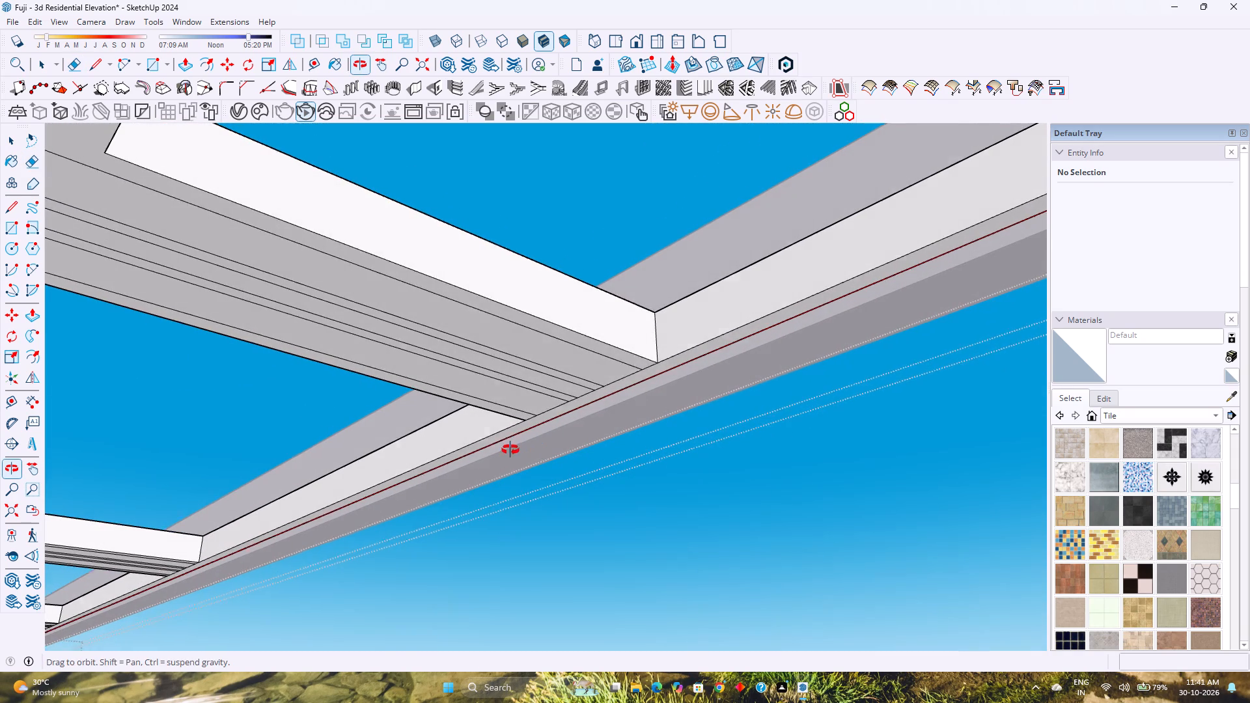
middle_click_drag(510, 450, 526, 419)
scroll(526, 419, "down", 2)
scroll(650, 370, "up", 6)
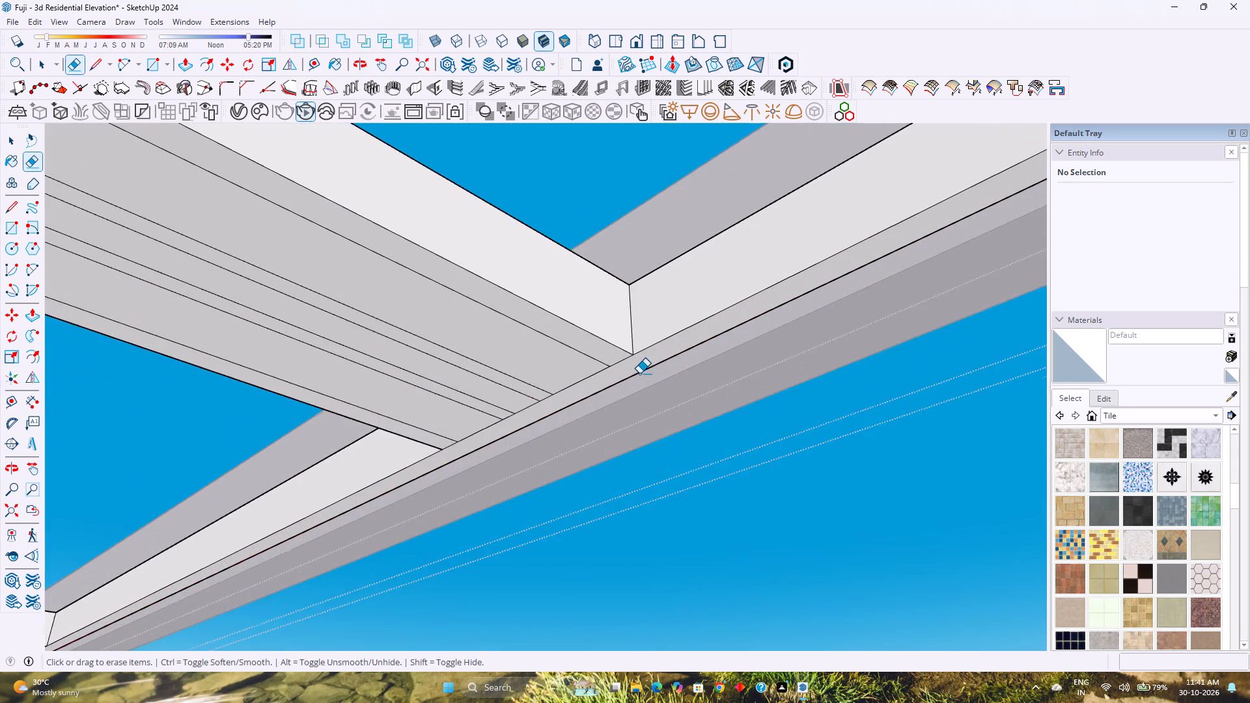
Erase the closing line's short pieces between and beside the panel outlines at the third strip's front end, keeping three closed panels.
scroll(639, 374, "up", 4)
left_click(605, 355)
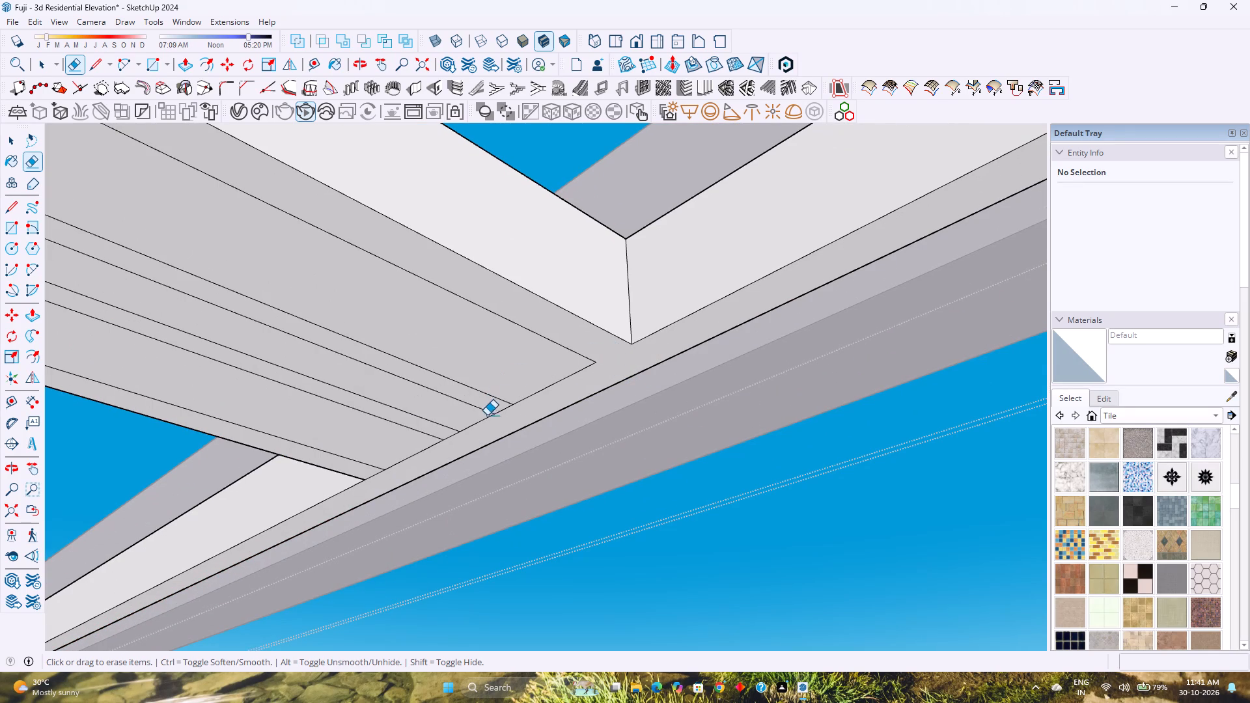
left_click(480, 419)
middle_click_drag(451, 441, 670, 406)
key("ctrl+z")
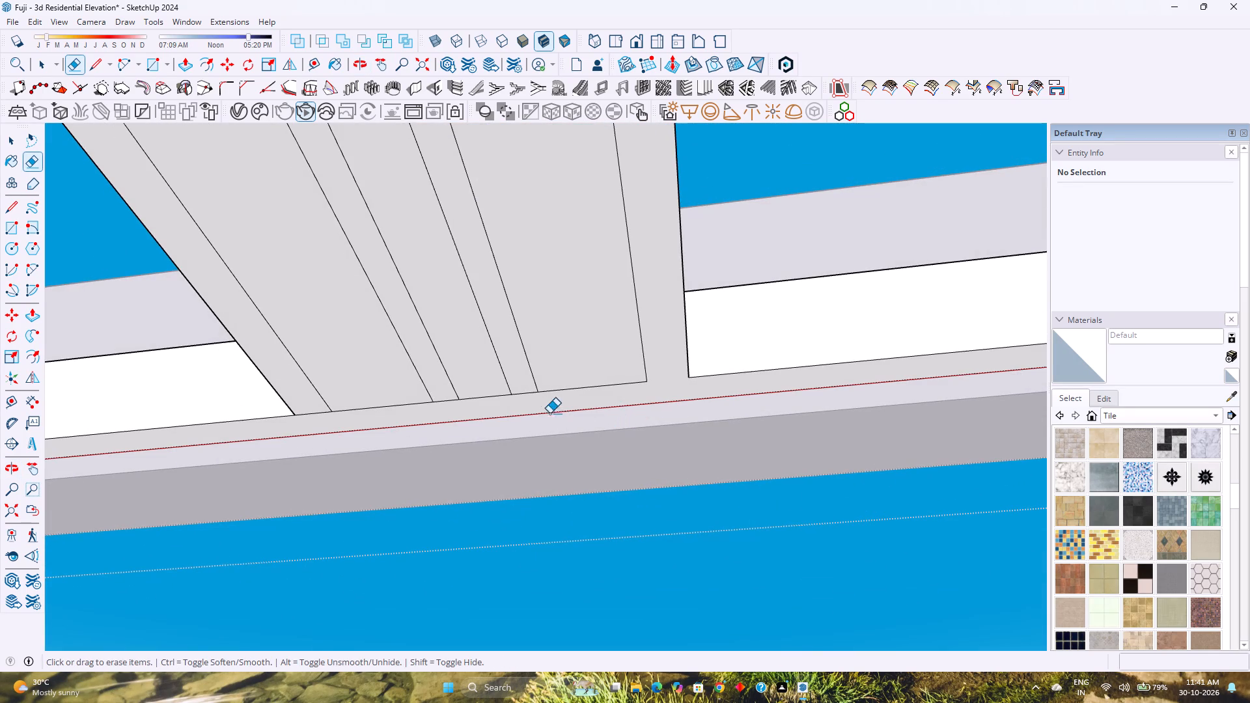
scroll(531, 410, "up", 2)
left_click(513, 388)
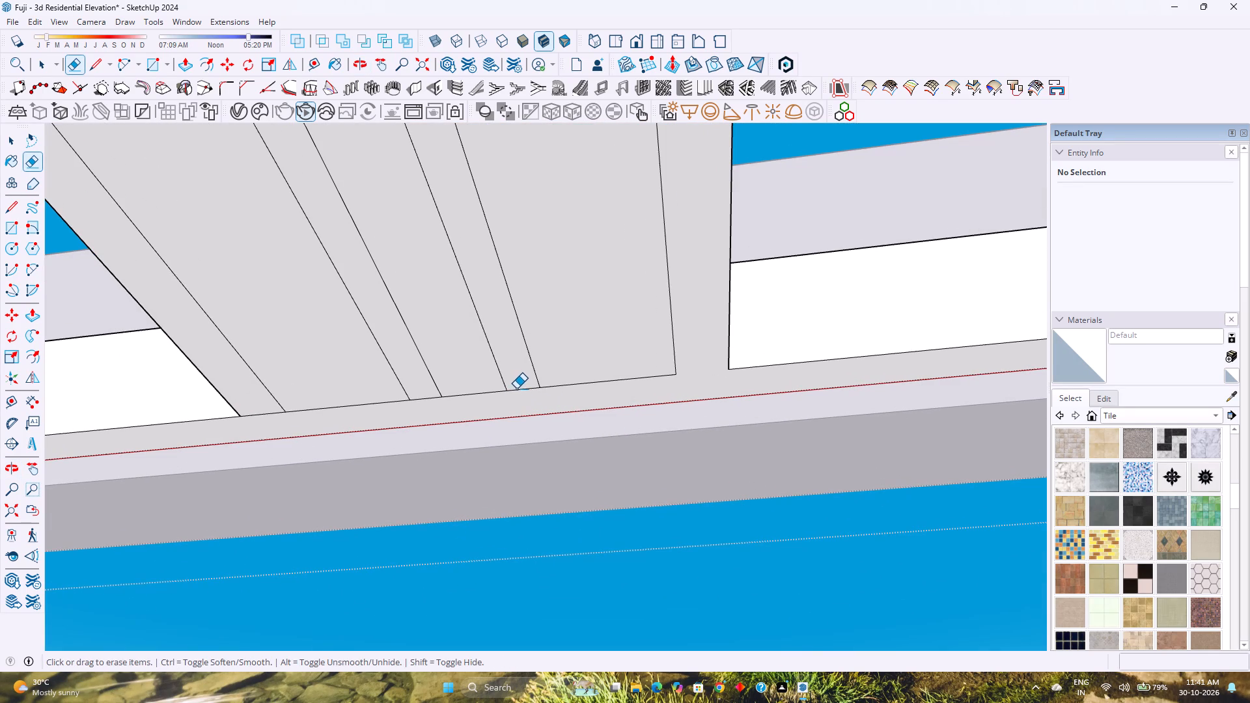
left_click(516, 389)
left_click(421, 400)
left_click(261, 414)
Erase the closing line's short pieces between and beside the three panel outlines at the middle strip's front end.
scroll(333, 423, "down", 9)
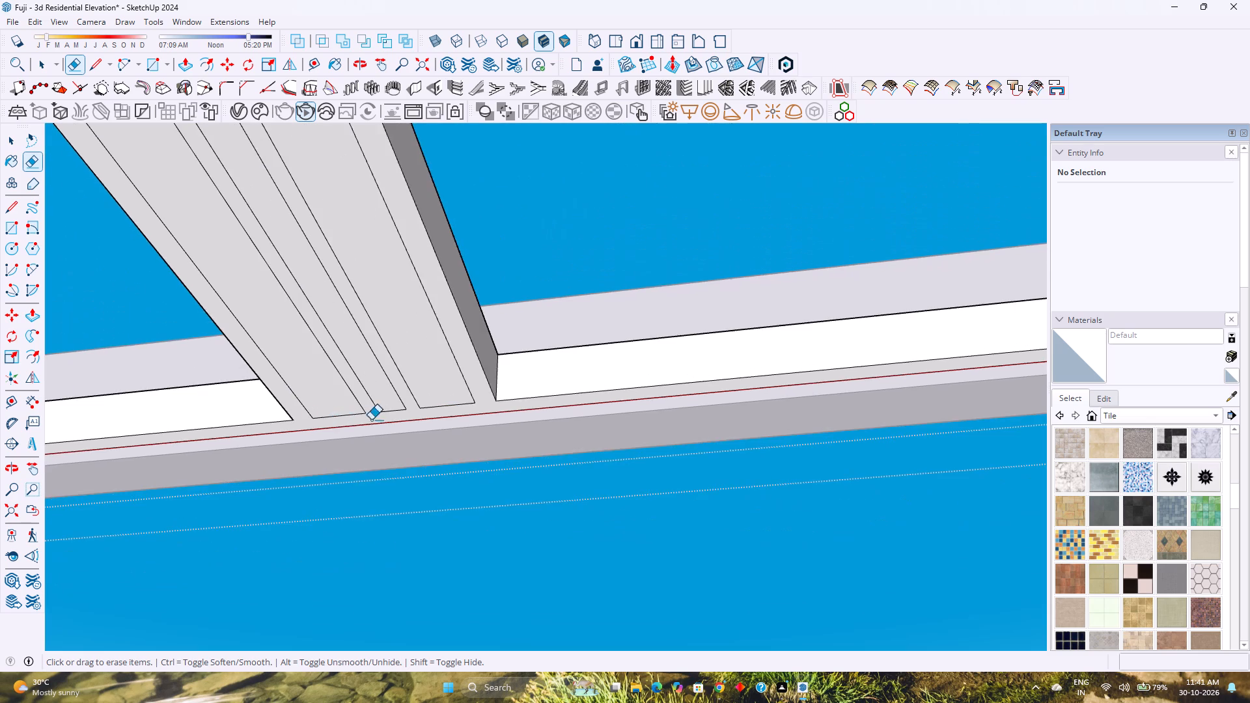
middle_click_drag(375, 420, 247, 477)
scroll(264, 467, "down", 8)
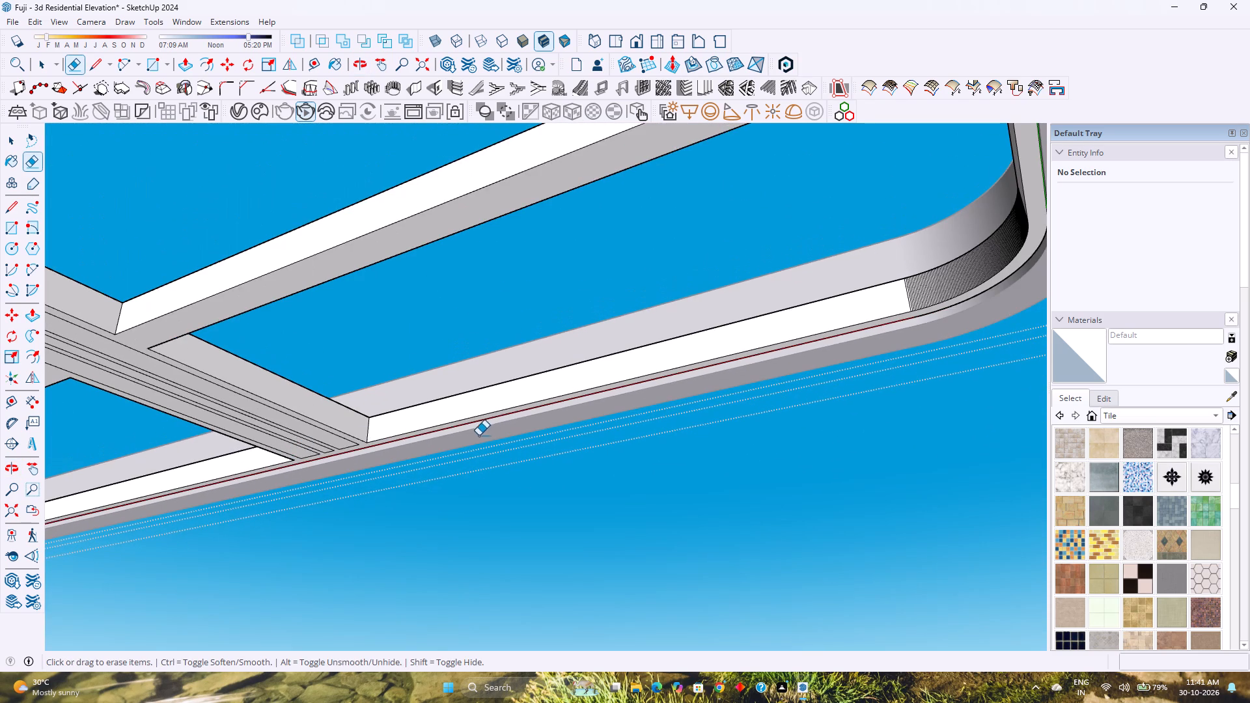
middle_click_drag(422, 457, 751, 400, "shift")
middle_click_drag(749, 402, 557, 437)
middle_click(557, 437)
scroll(475, 469, "up", 2)
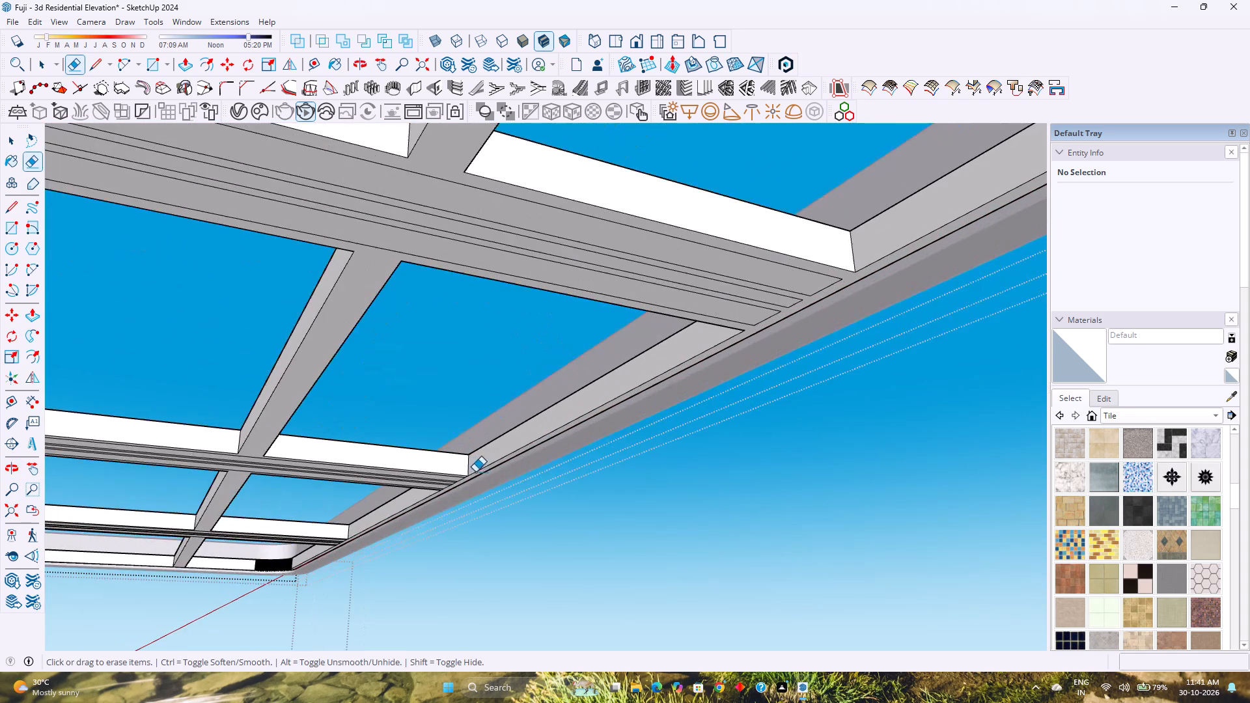
scroll(475, 472, "up", 6)
middle_click_drag(451, 481, 653, 437)
middle_click(654, 437)
scroll(493, 454, "up", 5)
middle_click_drag(446, 462, 502, 442)
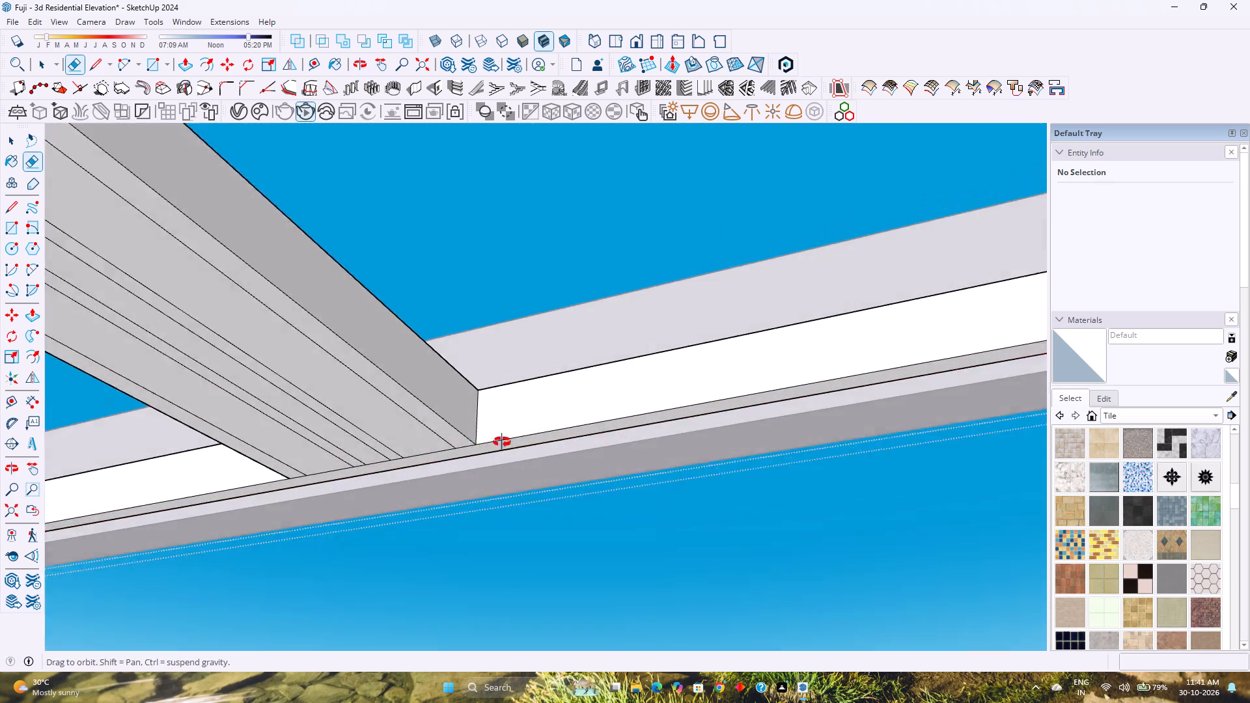
middle_click_drag(502, 442, 525, 435)
scroll(484, 444, "up", 1)
left_click(460, 441)
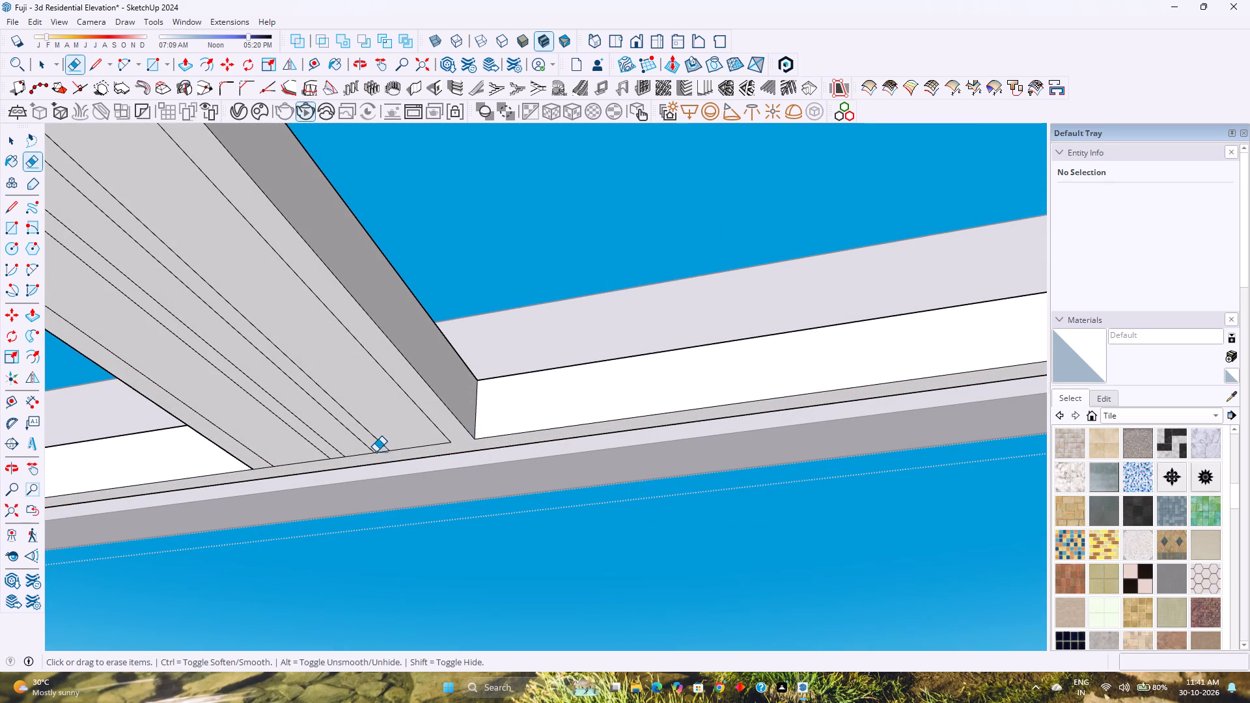
left_click(378, 452)
left_click(337, 458)
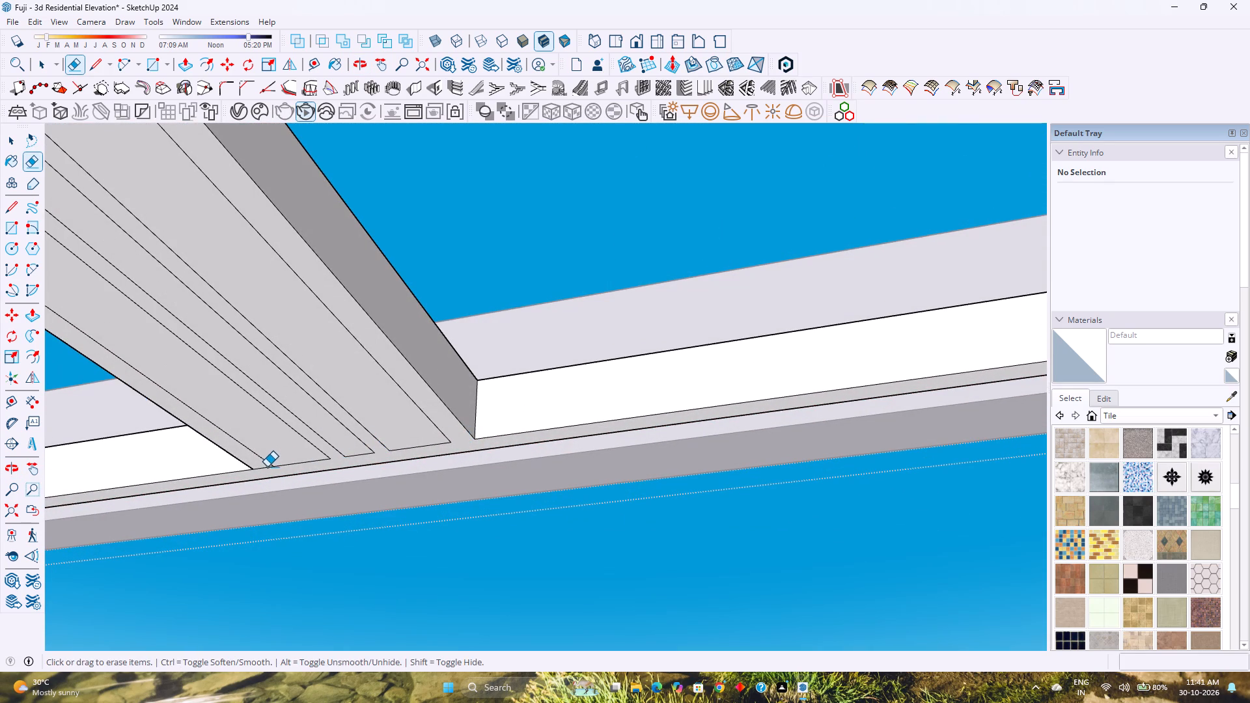
left_click(262, 469)
Erase the closing line's short pieces between and beside the three panel outlines at the remaining strip's front end.
scroll(293, 454, "down", 4)
middle_click_drag(282, 459, 794, 415, "shift")
middle_click_drag(794, 415, 803, 415, "shift")
middle_click_drag(403, 420, 792, 388, "shift")
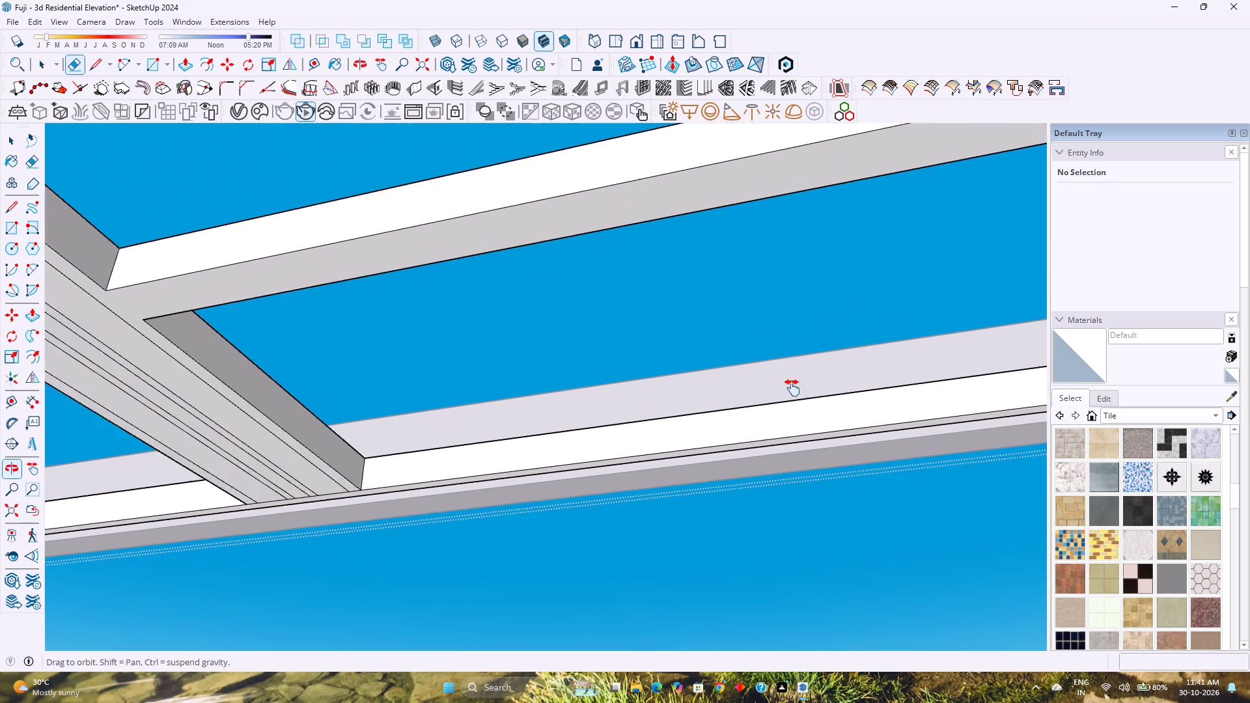
middle_click(803, 387, "shift")
middle_click_drag(792, 388, 799, 387, "shift")
scroll(345, 503, "up", 7)
middle_click_drag(366, 504, 506, 475)
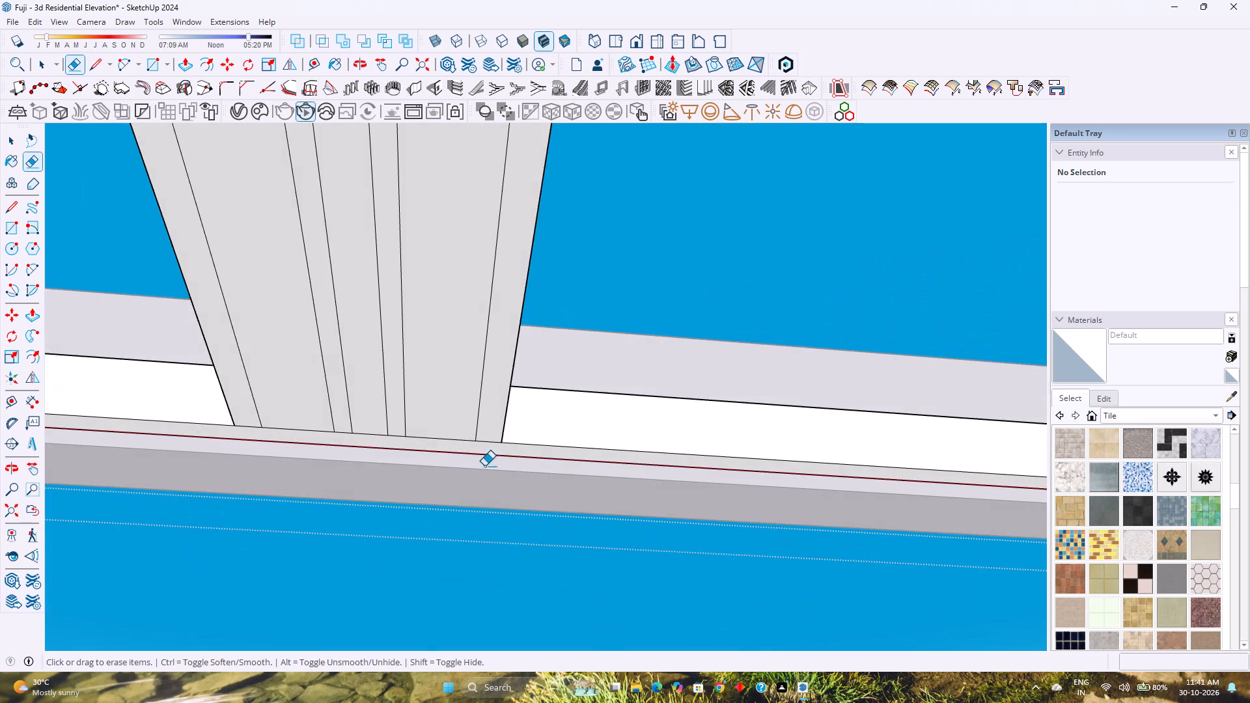
scroll(410, 443, "up", 3)
left_click(393, 431)
left_click(393, 433)
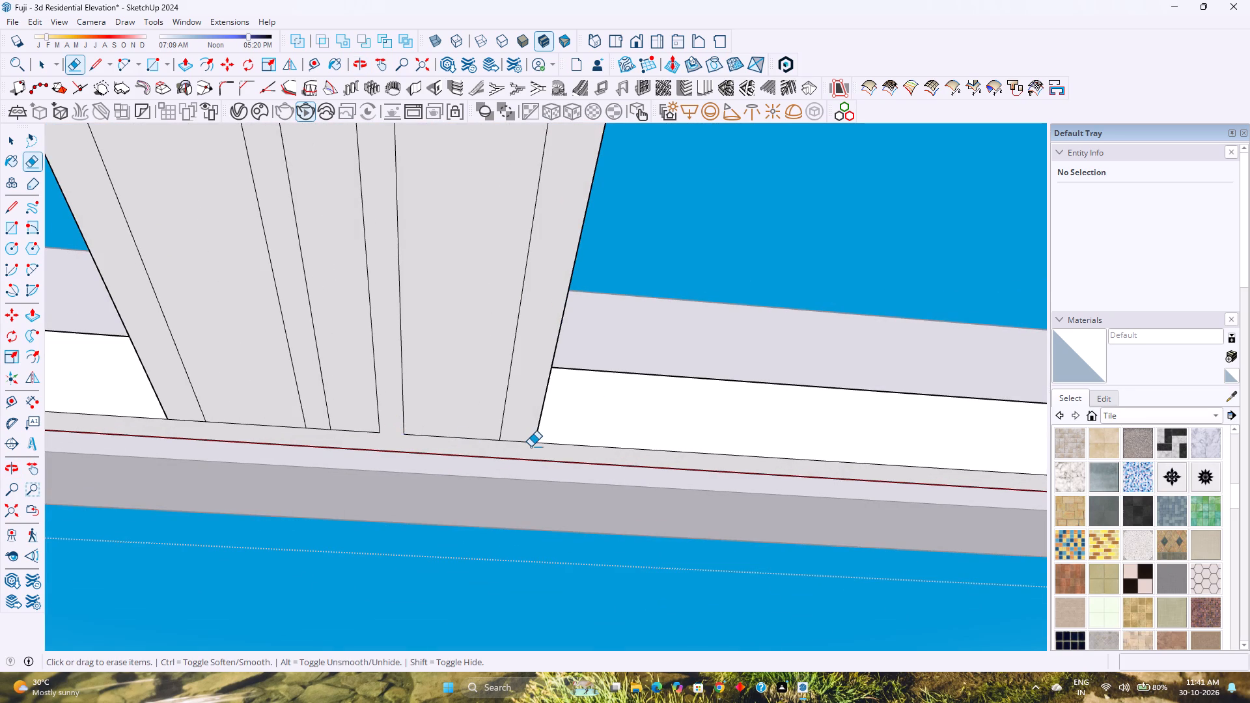
left_click(523, 443)
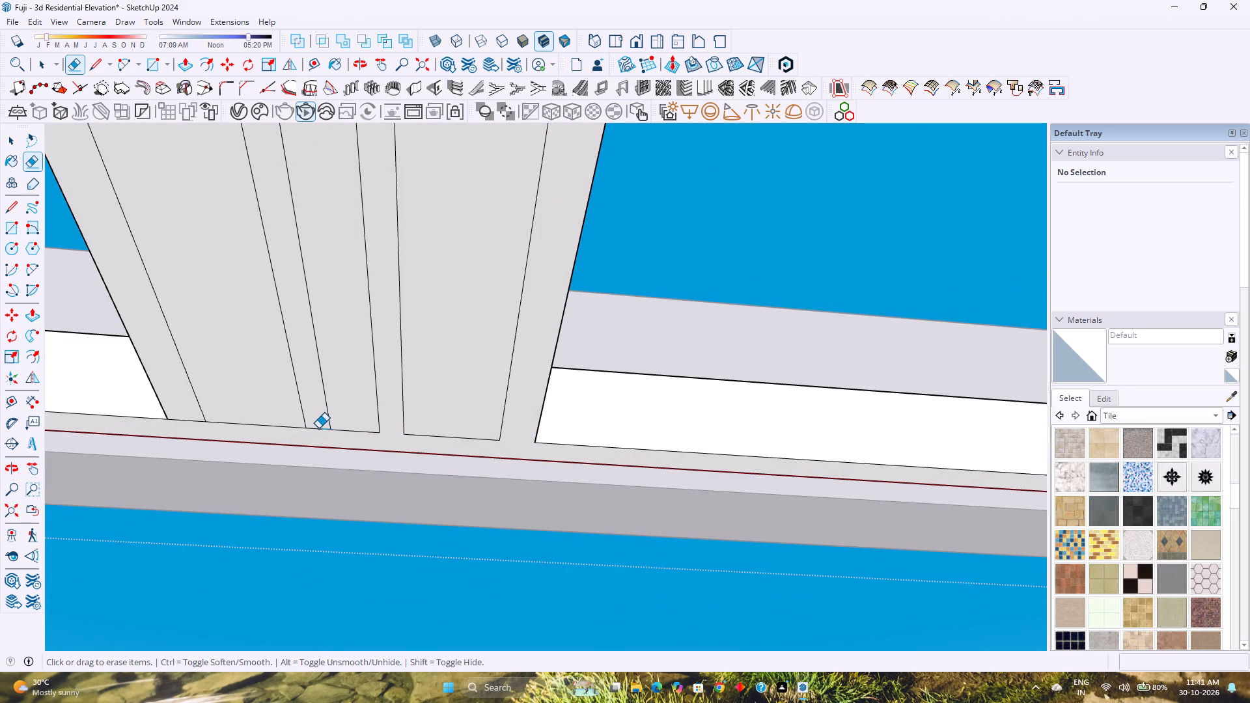
left_click(318, 428)
left_click(193, 420)
At the house-side end of one outer cross strip, erase the closing line's short pieces between and beside the three panel outlines.
scroll(193, 420, "down", 16)
middle_click_drag(224, 423, 520, 434, "shift")
scroll(539, 437, "down", 5)
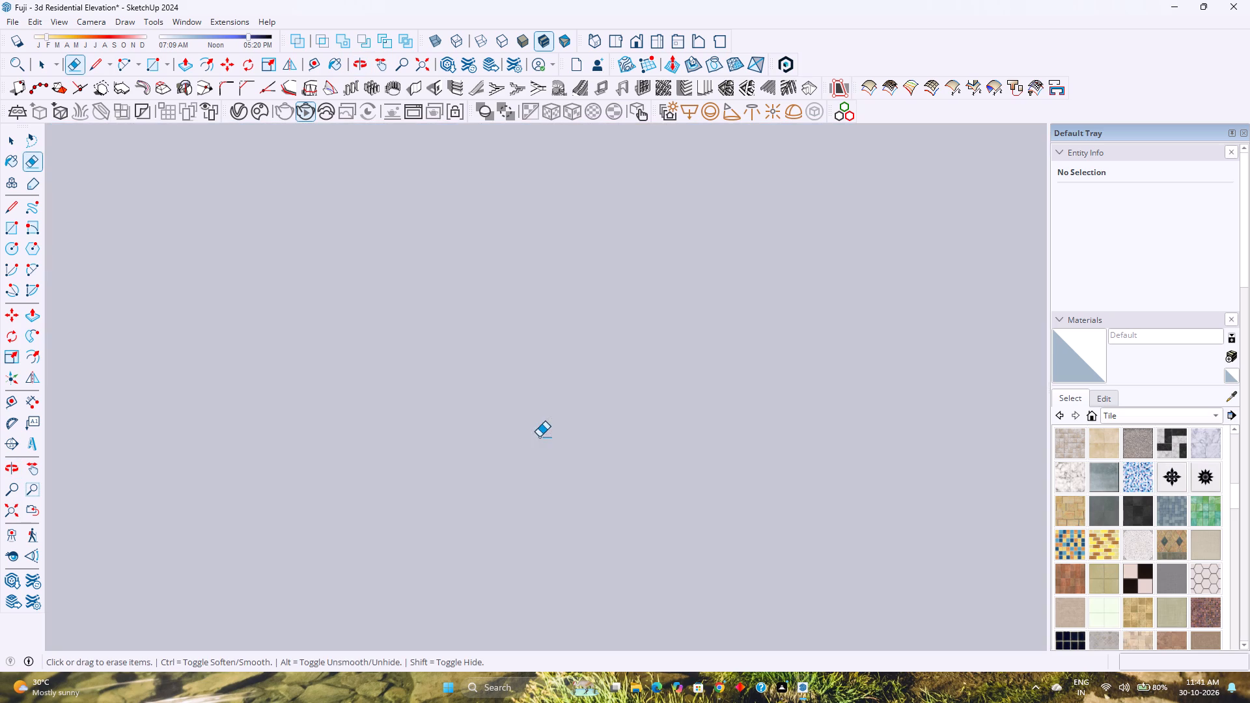
left_click(8, 506)
middle_click_drag(400, 415, 0, 580)
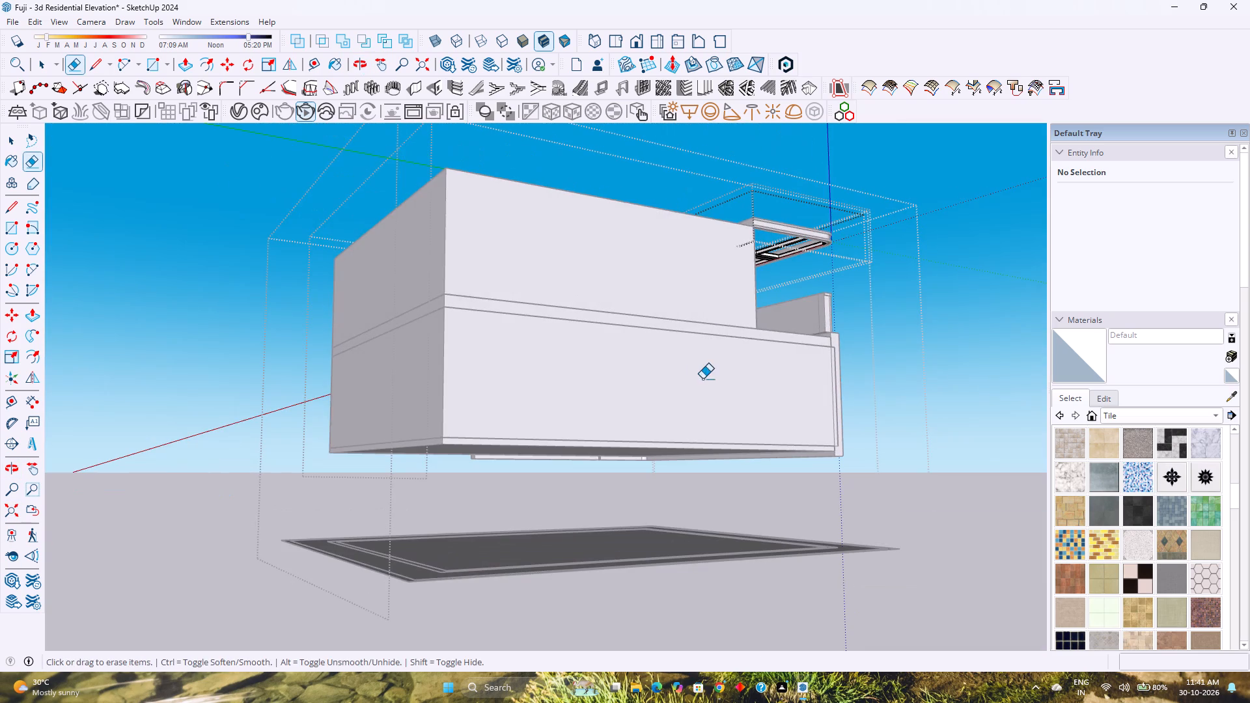
middle_click_drag(723, 378, 639, 473, "shift")
middle_click_drag(708, 420, 249, 435)
middle_click(245, 434)
middle_click_drag(446, 391, 345, 430, "shift")
middle_click(345, 430, "shift")
scroll(593, 363, "up", 2)
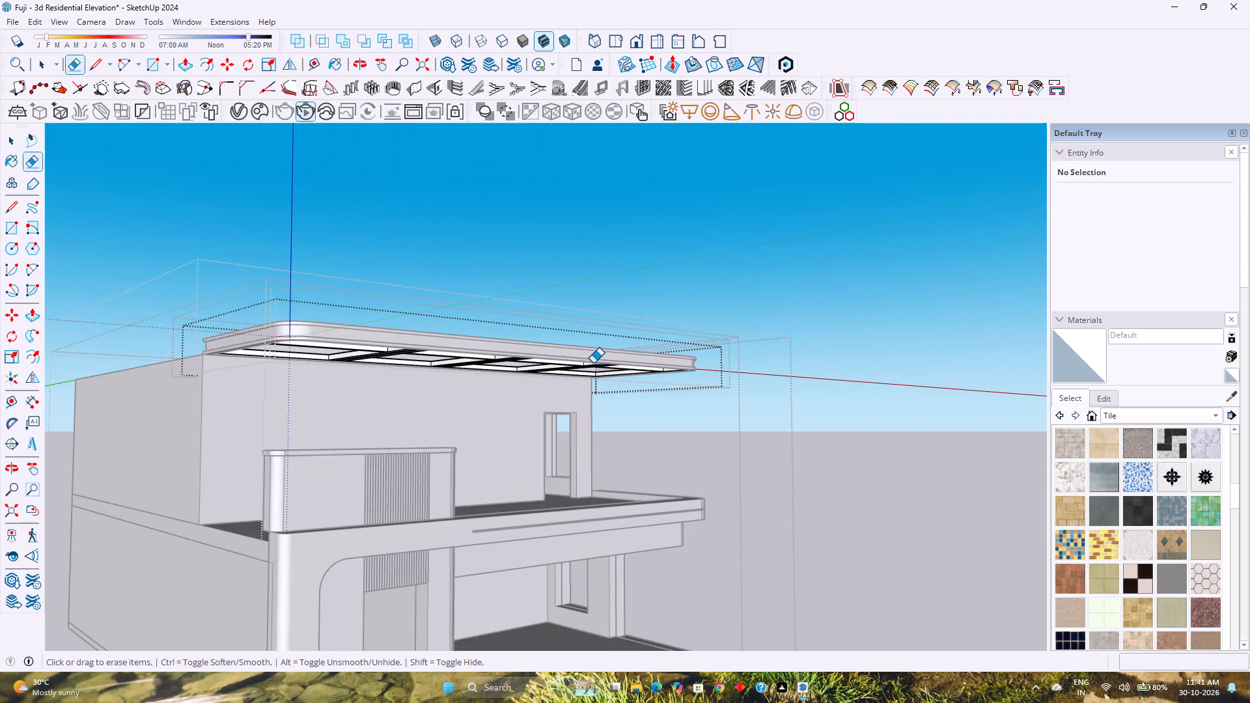
scroll(593, 363, "up", 8)
middle_click_drag(431, 385, 346, 315)
middle_click_drag(308, 325, 641, 333, "shift")
scroll(485, 331, "up", 20)
scroll(485, 331, "up", 1)
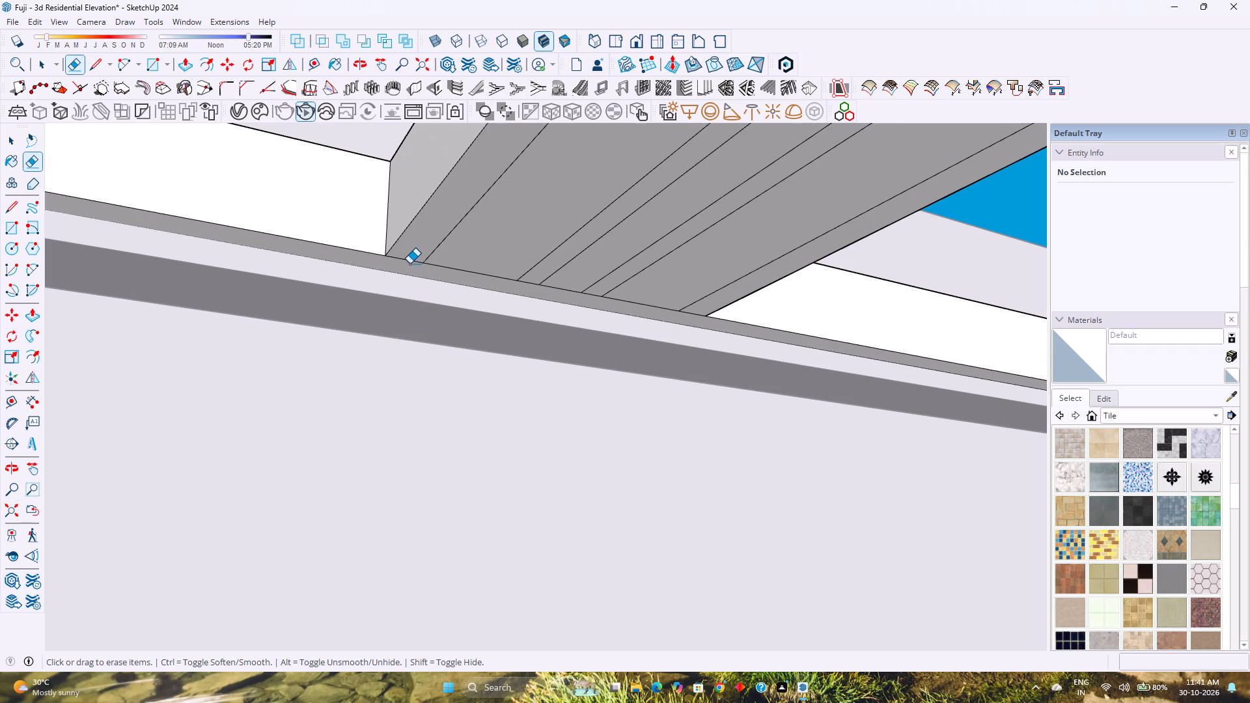
left_click(404, 260)
left_click(531, 283)
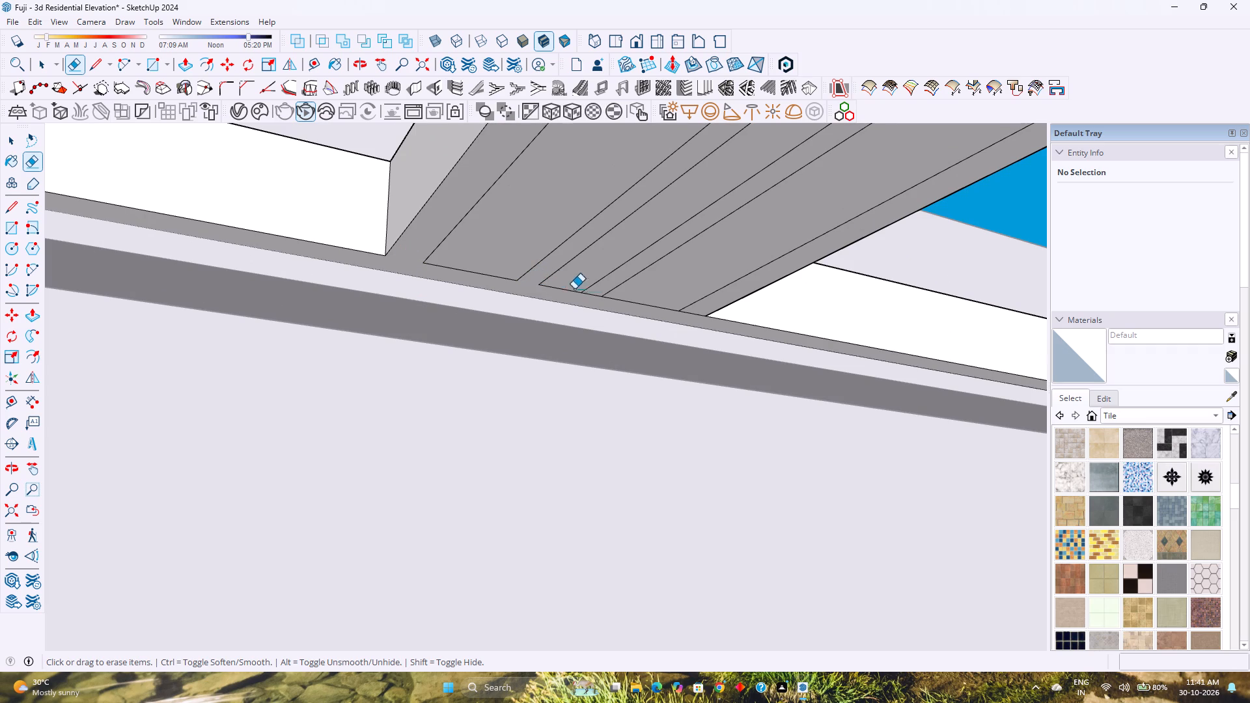
left_click(594, 296)
left_click(694, 314)
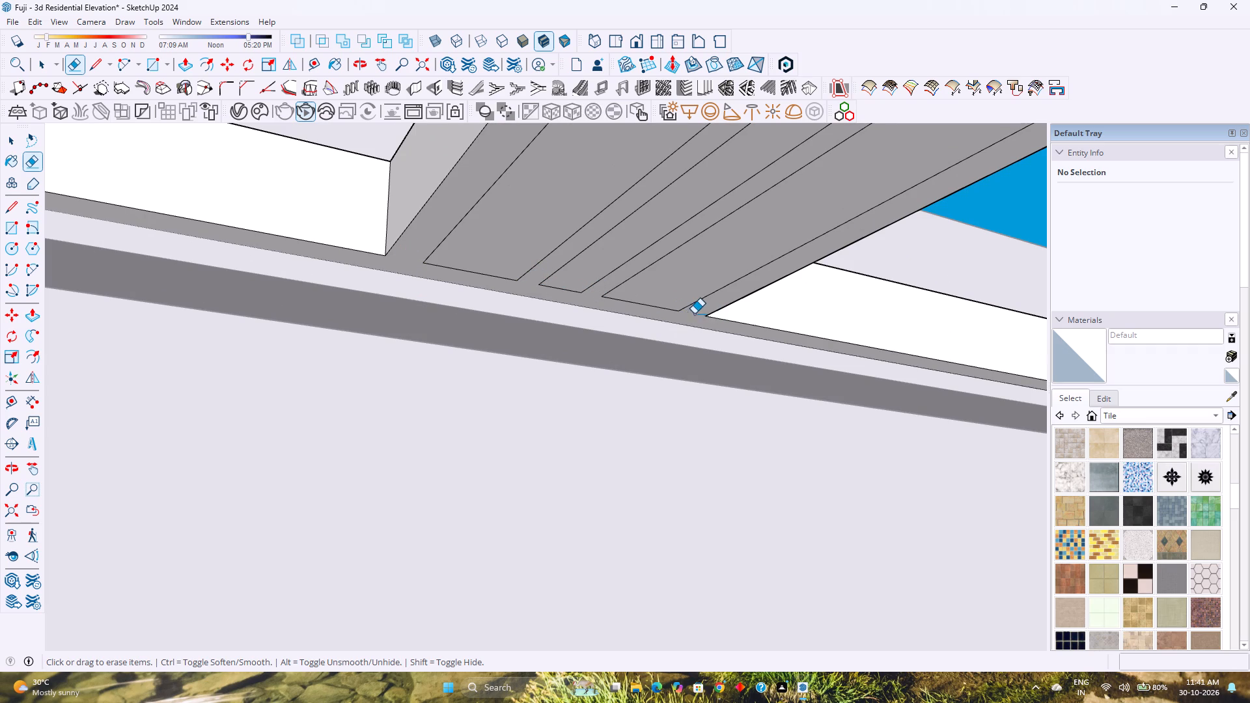
At the middle strip's house-side end, erase the lengthwise lines' overshoots and the closing line's pieces between and beside the three panels.
middle_click_drag(722, 316, 404, 353, "shift")
middle_click(404, 353, "shift")
scroll(404, 353, "down", 4)
middle_click_drag(663, 383, 194, 355, "shift")
middle_click(193, 354, "shift")
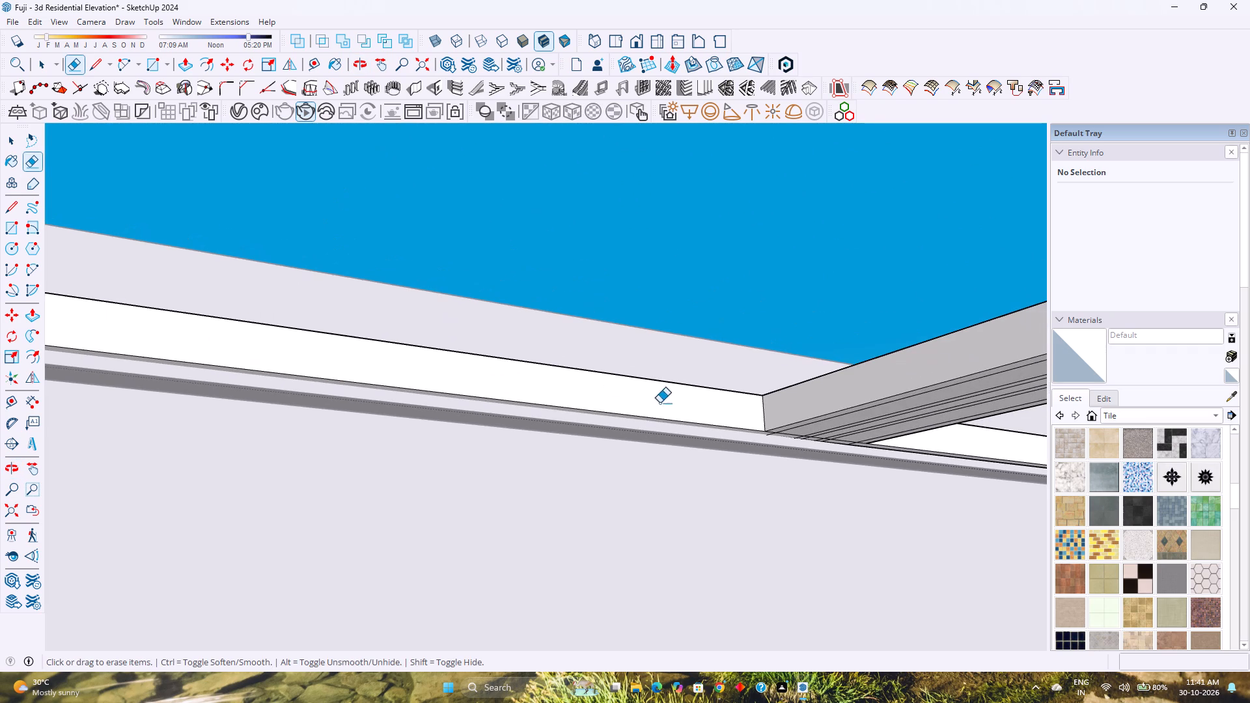
scroll(810, 456, "up", 7)
middle_click_drag(766, 433, 608, 374)
middle_click(608, 374)
scroll(762, 379, "up", 5)
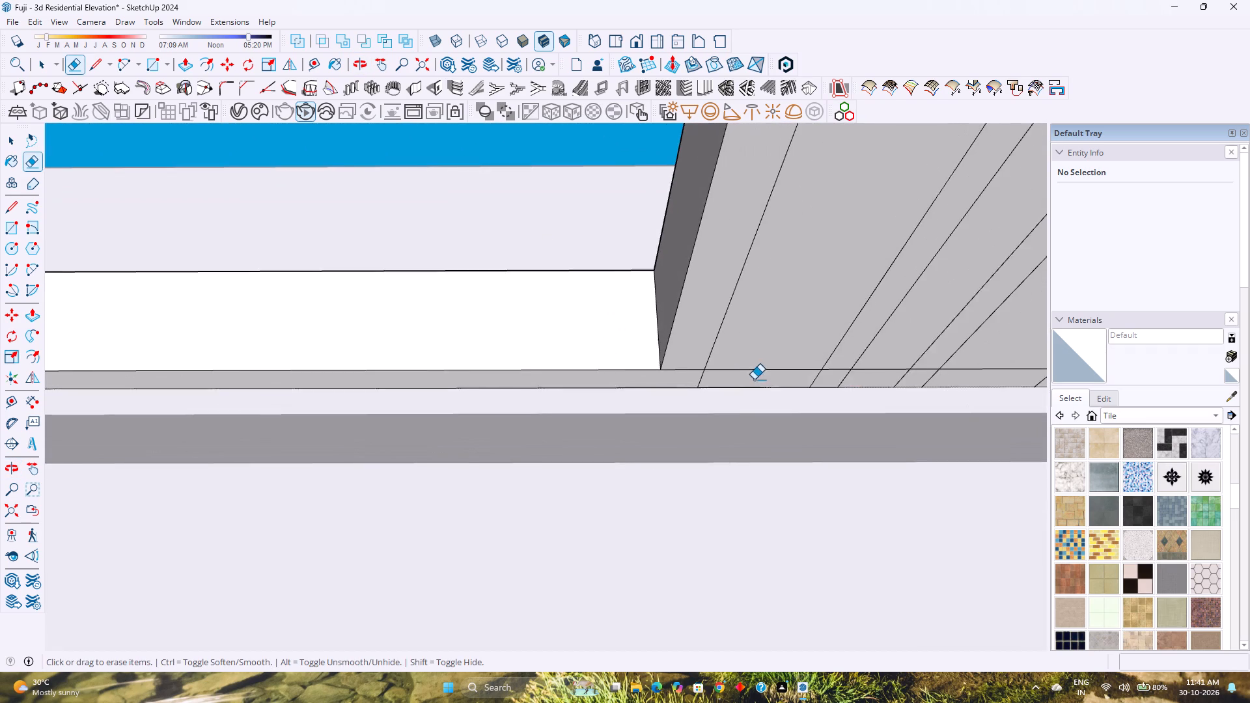
left_click(684, 370)
left_click(695, 378)
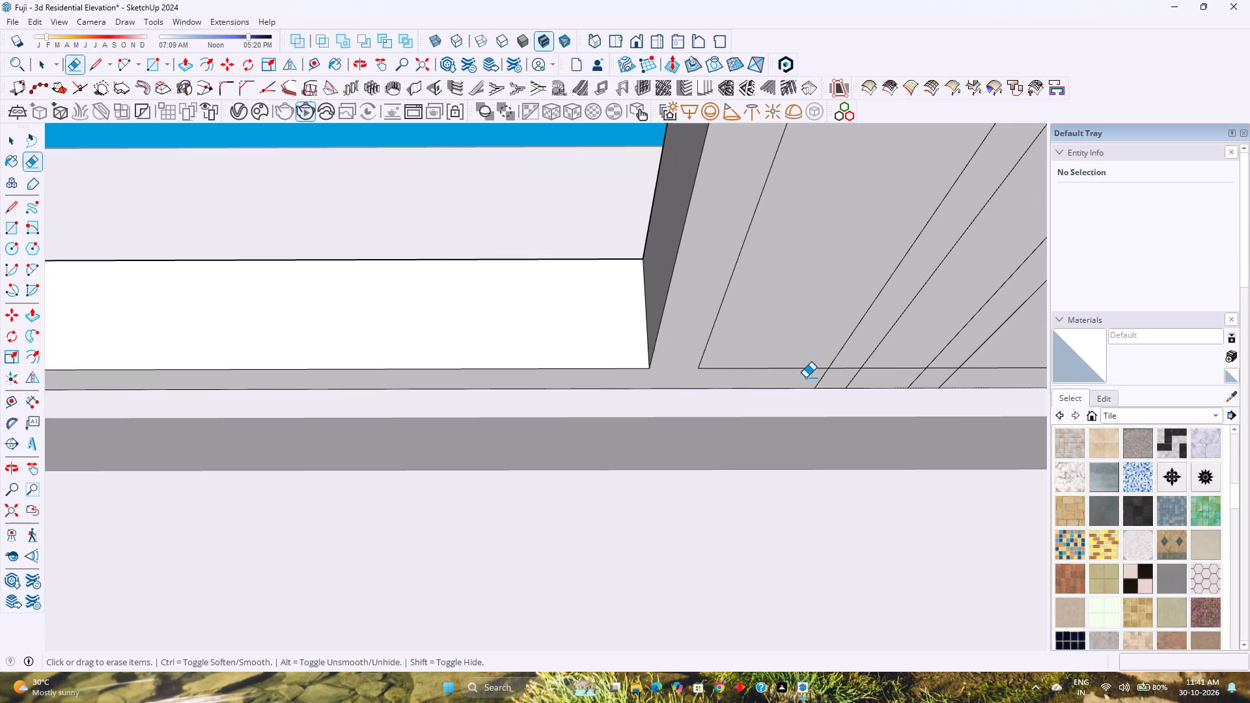
left_click(848, 367)
left_click(817, 381)
left_click_drag(825, 381, 829, 382)
left_click_drag(829, 382, 874, 382)
middle_click_drag(876, 376, 551, 385, "shift")
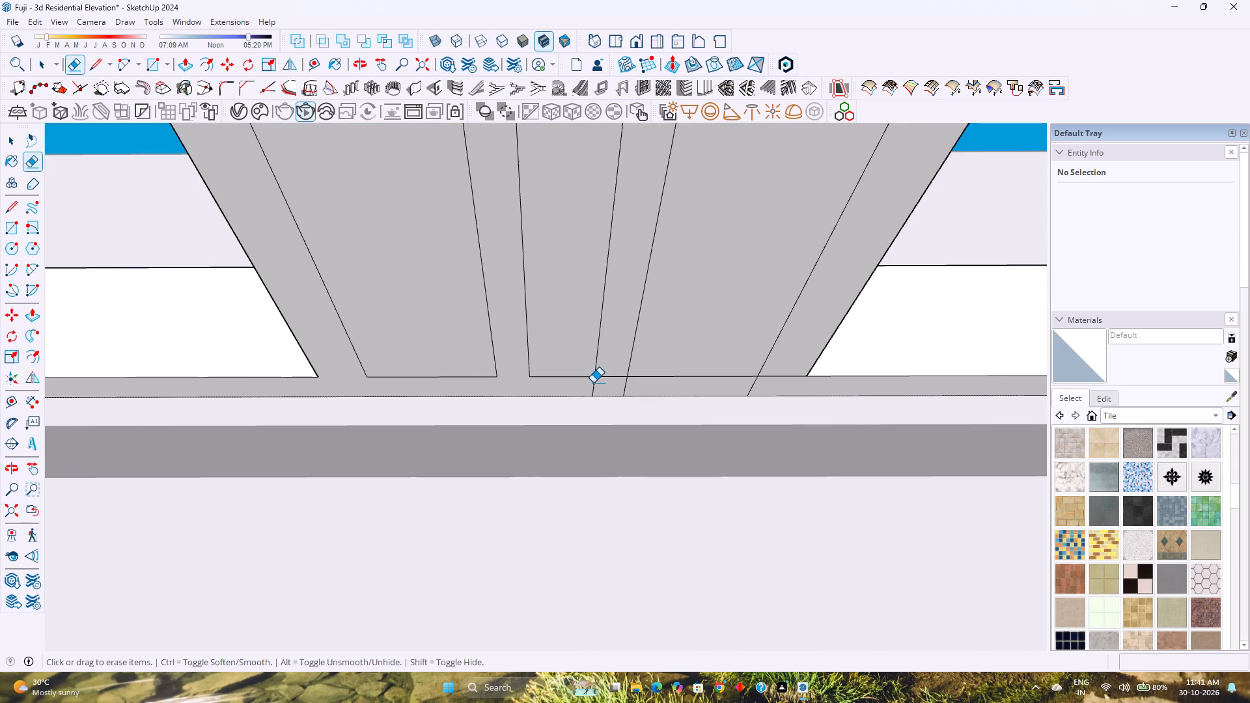
left_click(594, 383)
left_click(611, 378)
left_click(624, 386)
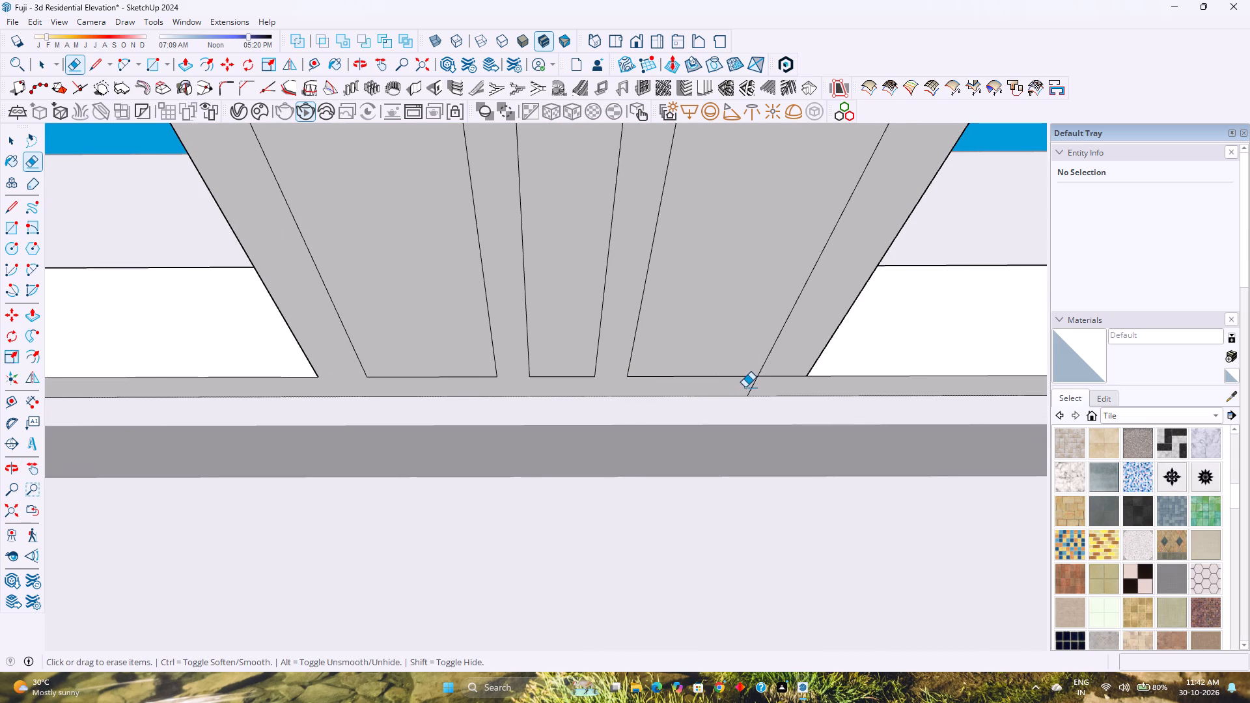
left_click(749, 387)
left_click(776, 377)
At the other outer strip's house-side end, erase the closing line's short pieces between and beside the three panel outlines.
scroll(778, 378, "down", 4)
middle_click_drag(783, 381, 401, 374, "shift")
middle_click(400, 374, "shift")
scroll(404, 372, "down", 4)
middle_click_drag(740, 384, 378, 391, "shift")
middle_click(376, 391, "shift")
middle_click_drag(761, 385, 386, 387, "shift")
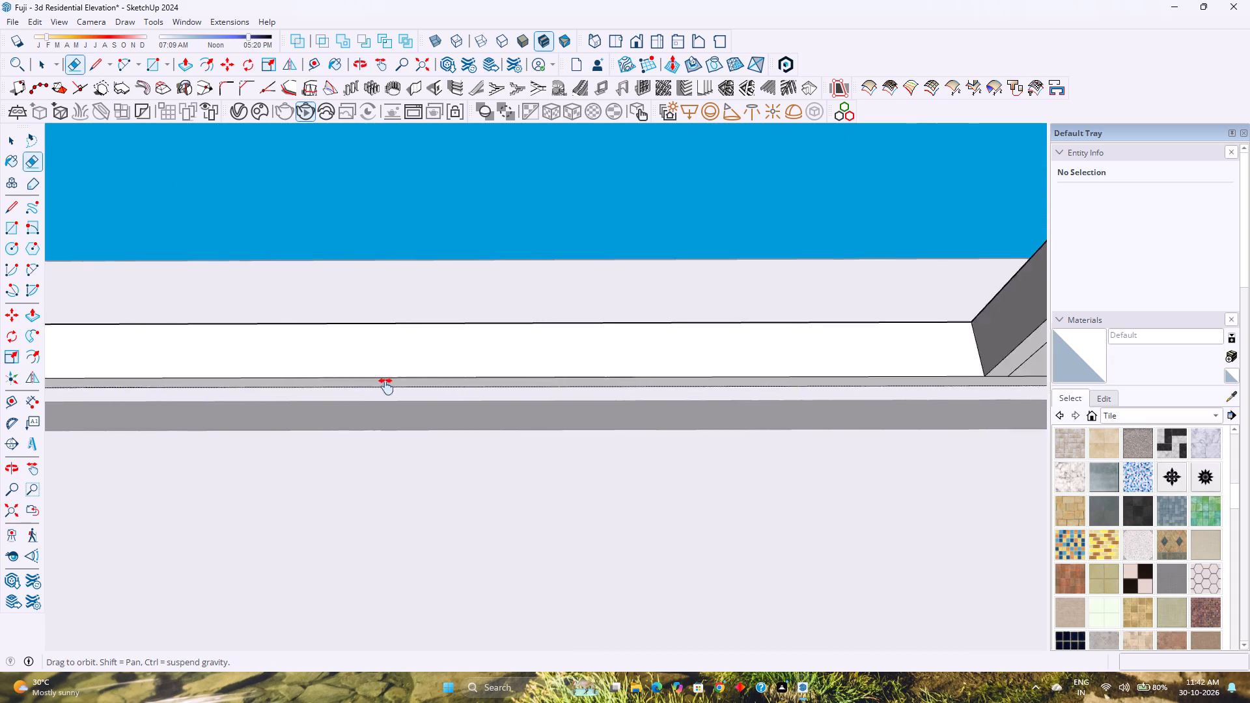
middle_click_drag(386, 387, 278, 387, "shift")
scroll(293, 380, "down", 3)
middle_click_drag(768, 407, 549, 398, "shift")
scroll(523, 393, "up", 10)
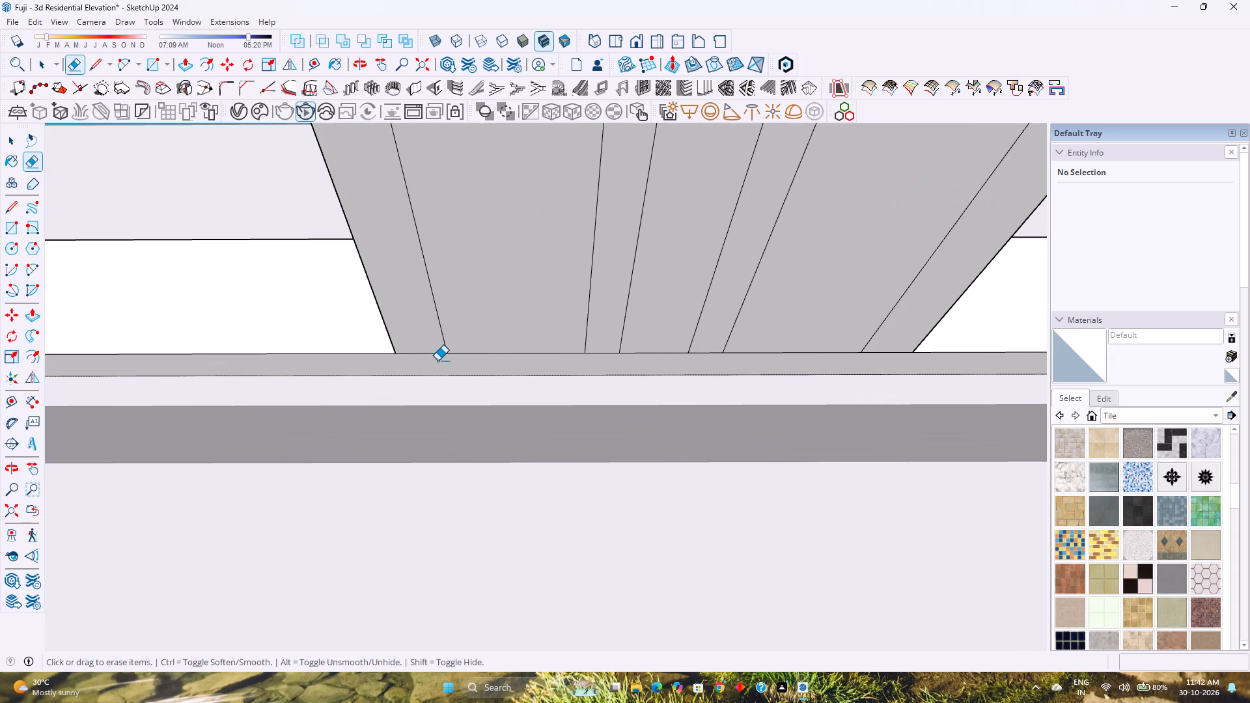
left_click(436, 355)
left_click(601, 352)
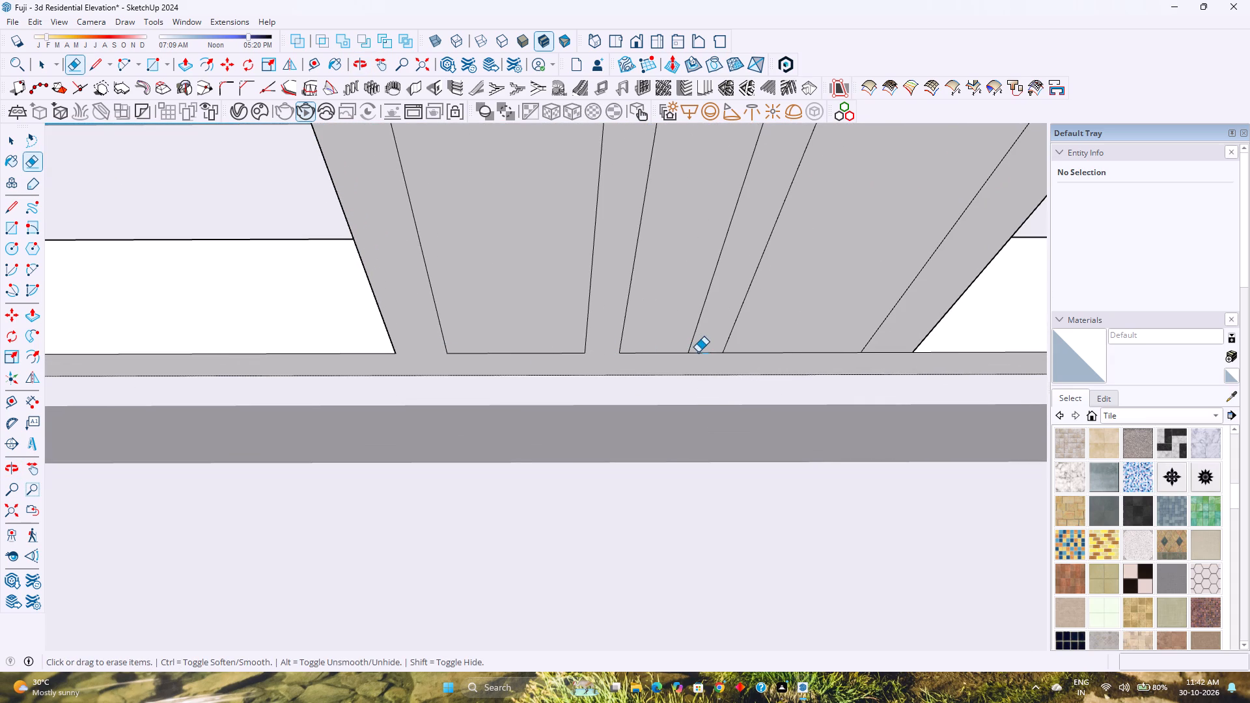
left_click(698, 352)
left_click(878, 354)
Push the three panel faces on the underside of this outer cross strip 1" inward to form recessed grooves.
scroll(749, 361, "down", 3)
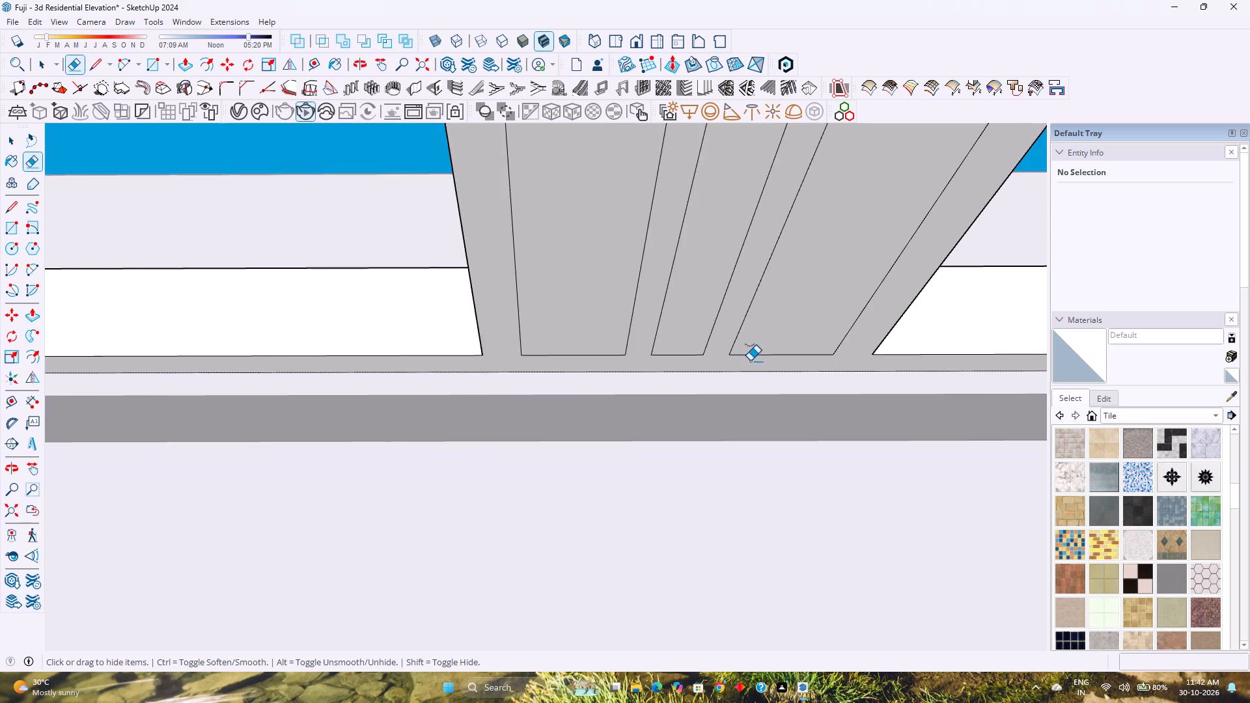
middle_click_drag(753, 359, 531, 456, "shift")
middle_click(531, 456, "shift")
key("p")
left_click(565, 409)
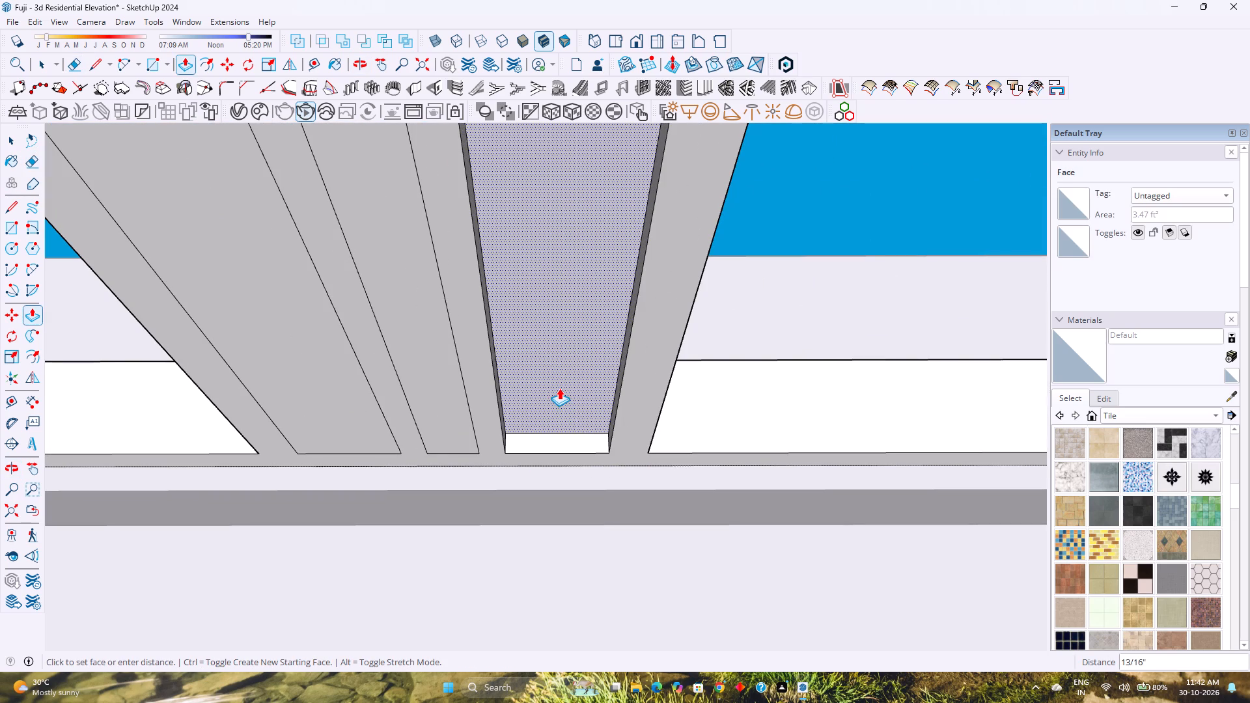
key("1")
key("Return")
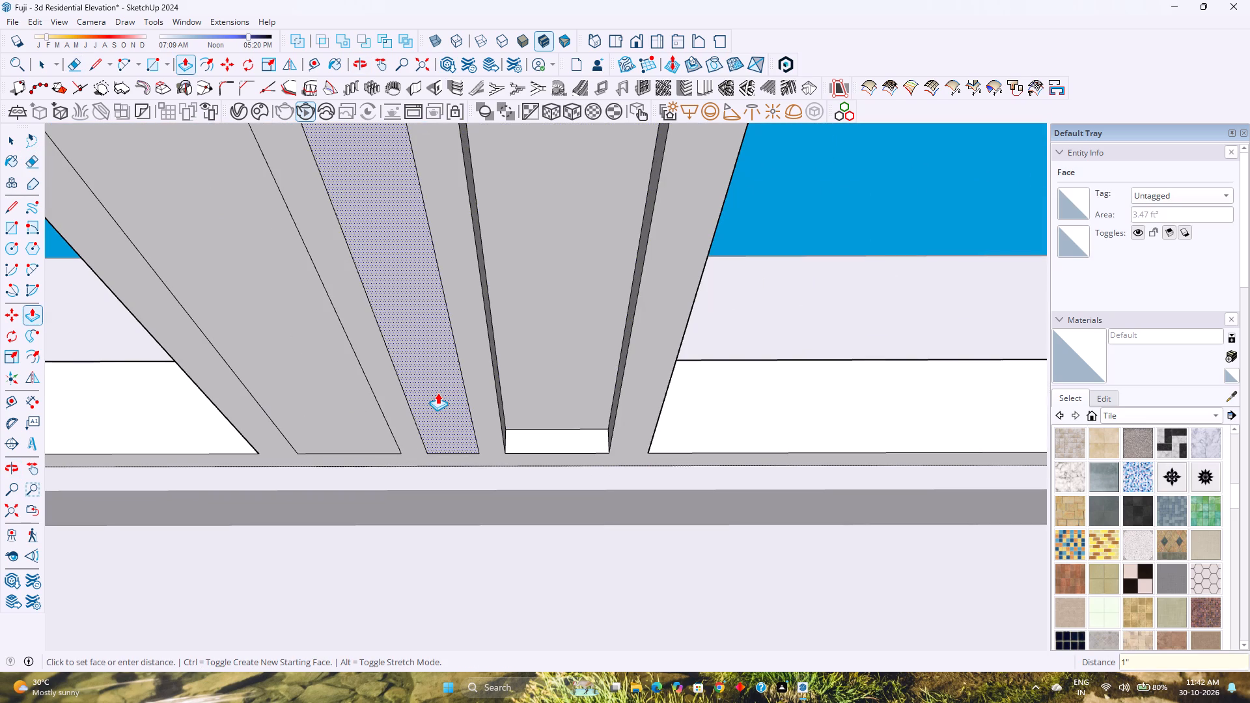
double_click(437, 393)
double_click(342, 400)
scroll(342, 400, "down", 12)
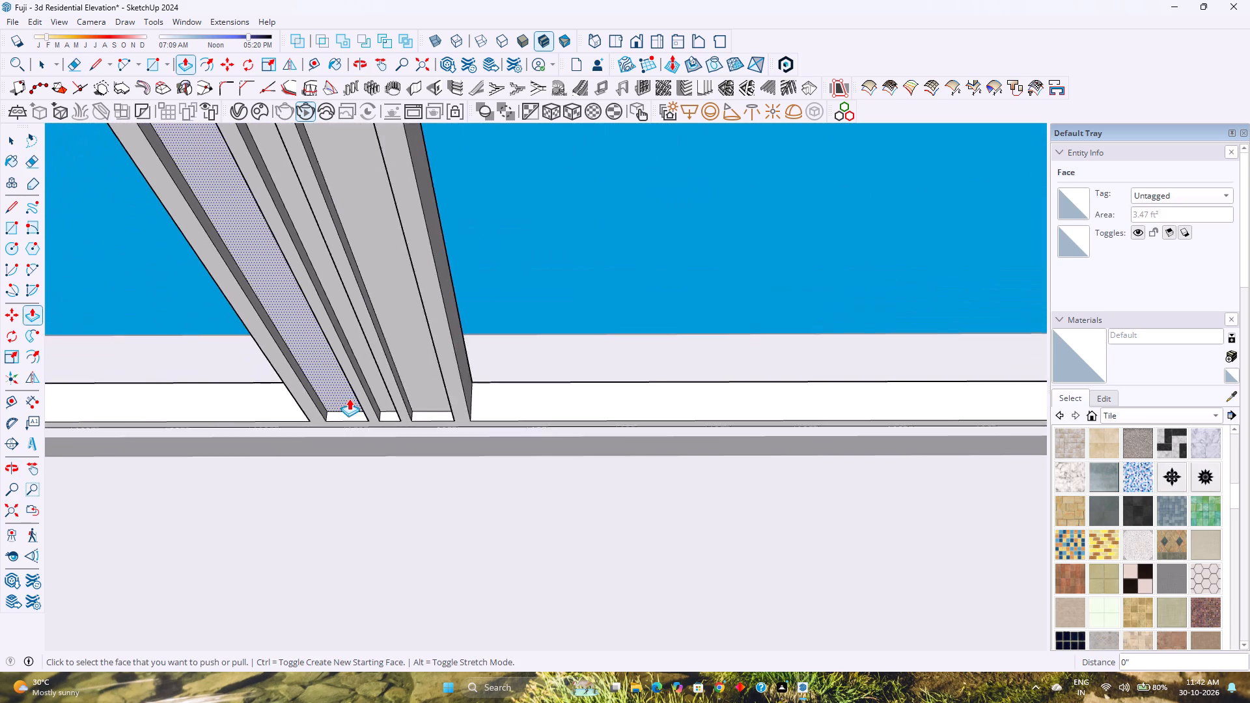
scroll(349, 398, "down", 2)
middle_click_drag(357, 405, 609, 414, "shift")
middle_click(609, 414, "shift")
scroll(629, 414, "down", 9)
middle_click_drag(547, 430, 785, 491, "shift")
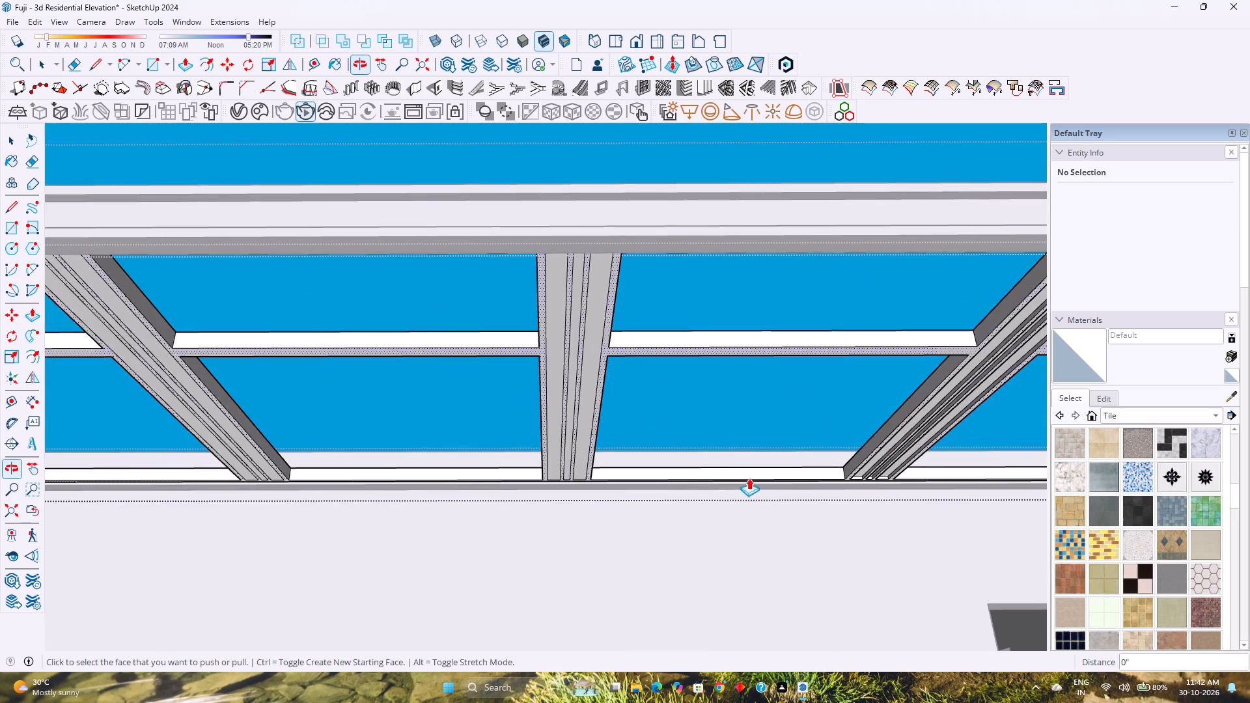
Push the two outer panel faces on the middle cross strip's underside 1" inward, matching the finished outer strip.
scroll(600, 442, "up", 3)
double_click(579, 443)
double_click(540, 454)
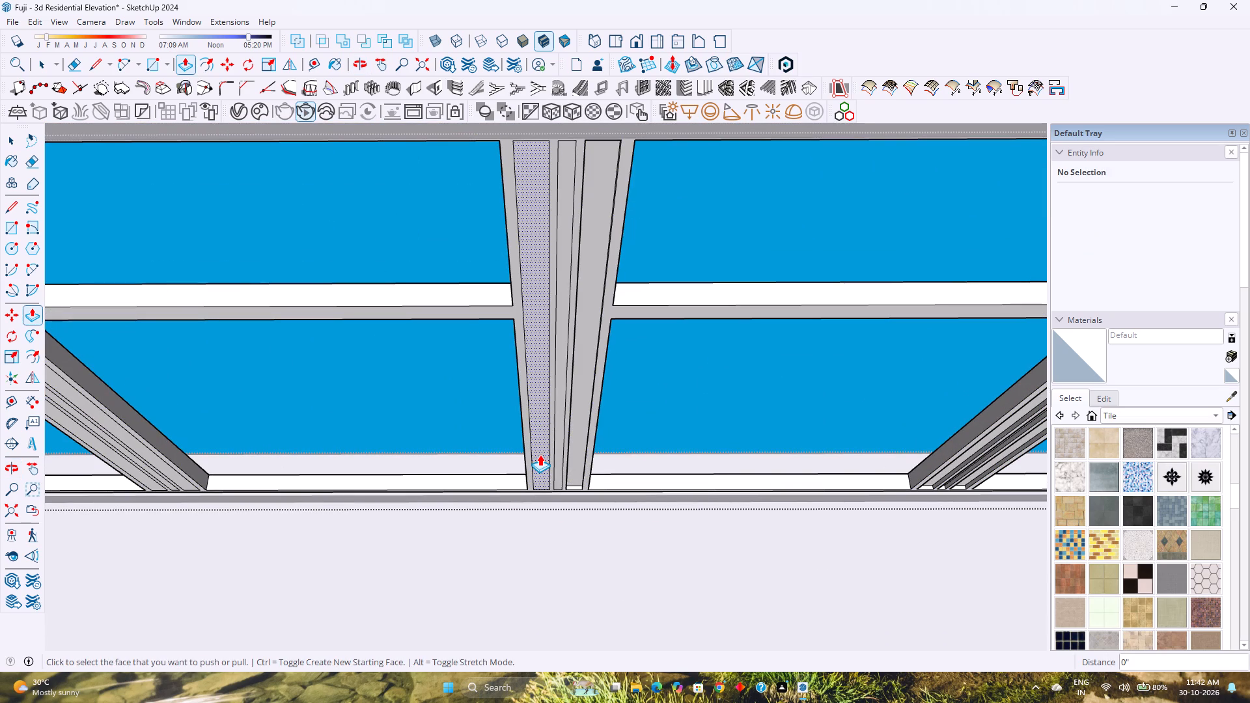
Push the three panel faces on the underside of the other outer cross strip, nearest the roof frame's rounded corner, 1" inward.
scroll(540, 454, "down", 4)
middle_click_drag(468, 473, 737, 482, "shift")
middle_click(737, 482, "shift")
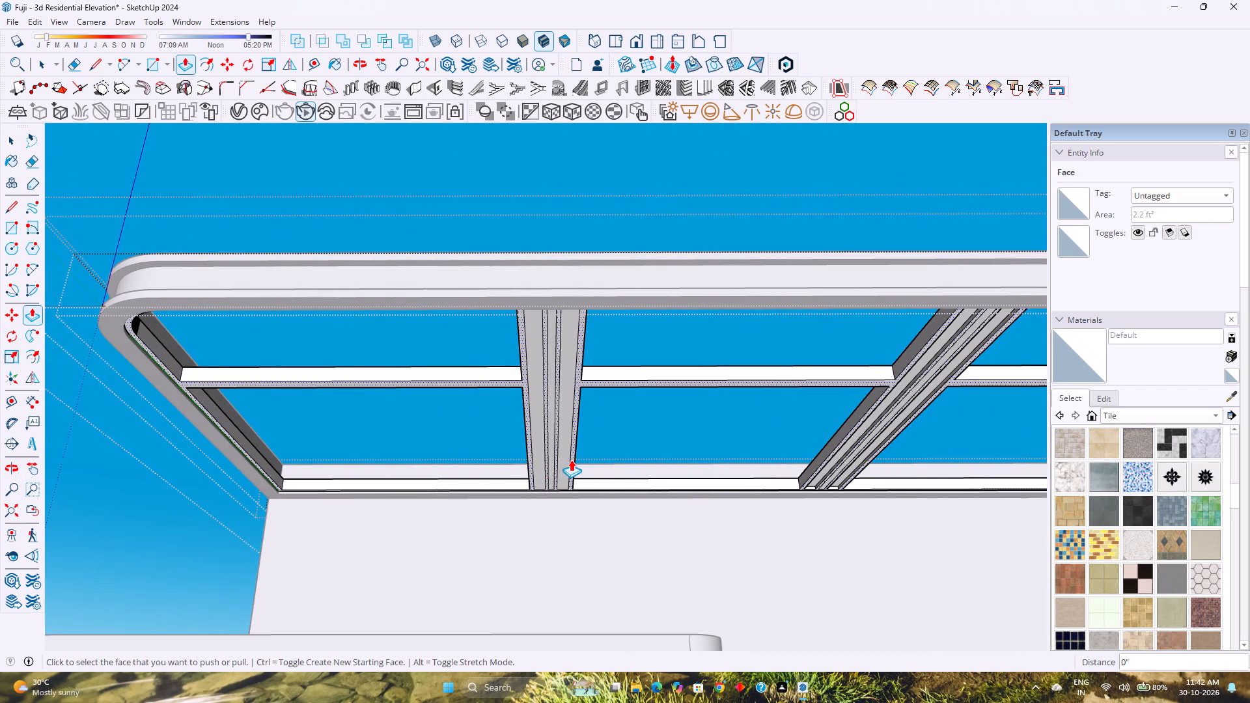
double_click(563, 462)
double_click(540, 463)
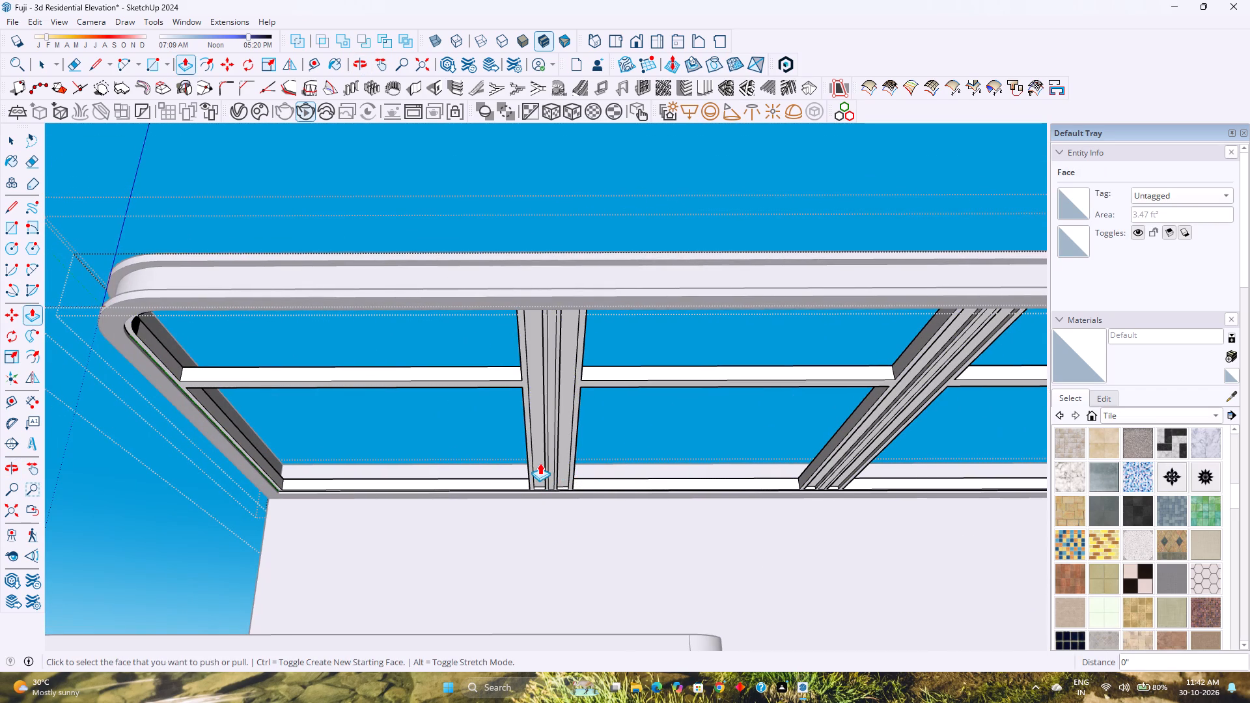
scroll(540, 463, "up", 4)
double_click(554, 466)
scroll(652, 495, "down", 3)
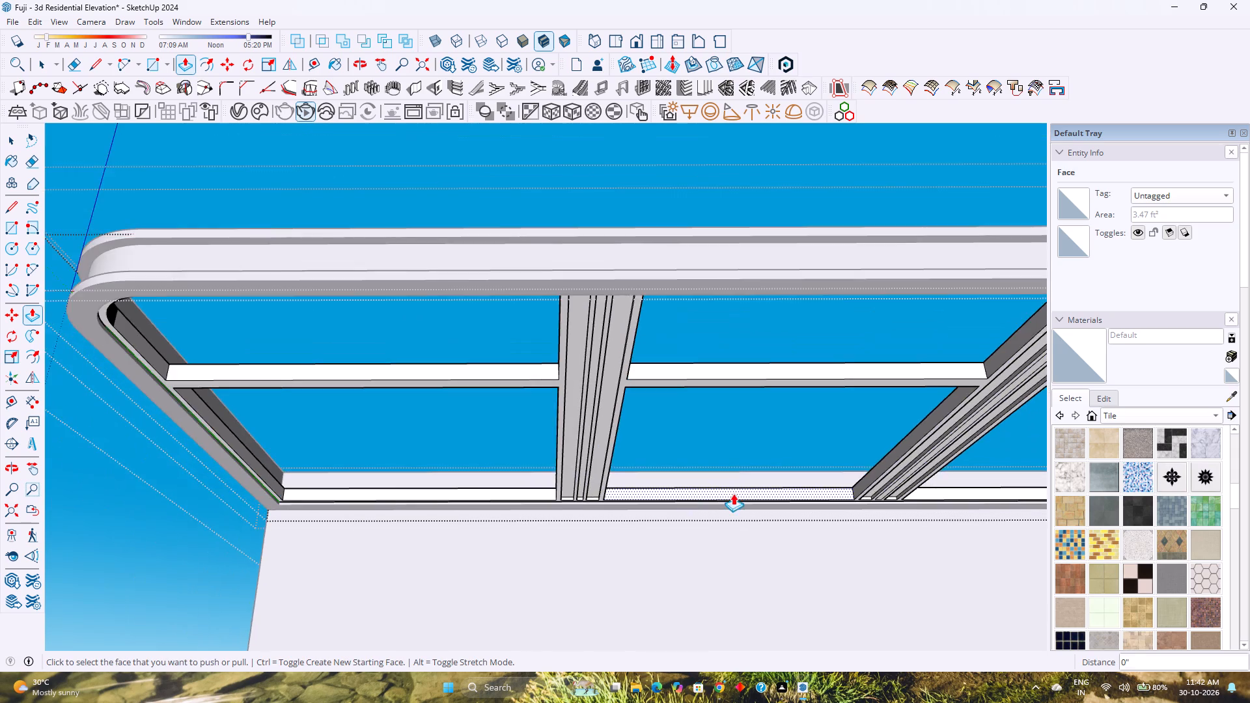
Push the remaining centre panel face on the middle cross strip's underside 1" inward and finish the Push/Pull work.
middle_click_drag(733, 493, 423, 493, "shift")
middle_click(420, 493, "shift")
scroll(427, 490, "down", 3)
scroll(533, 479, "up", 7)
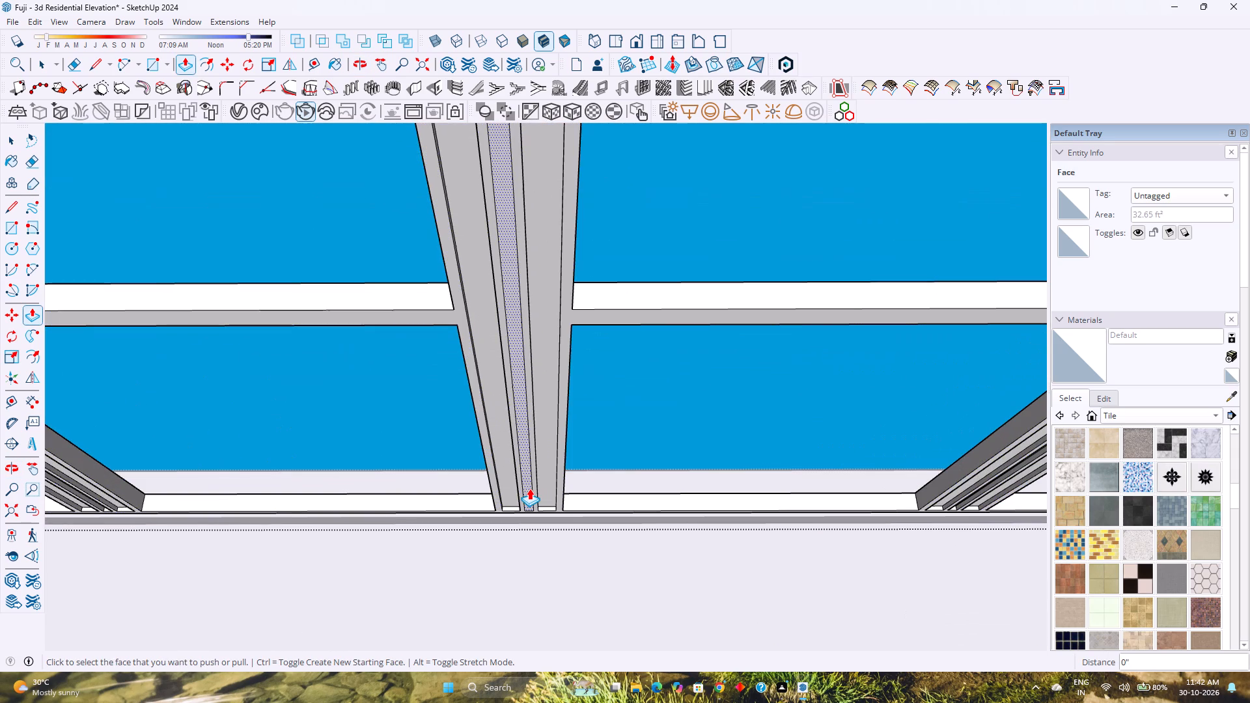
double_click(529, 489)
scroll(529, 489, "down", 5)
middle_click_drag(589, 480, 510, 494)
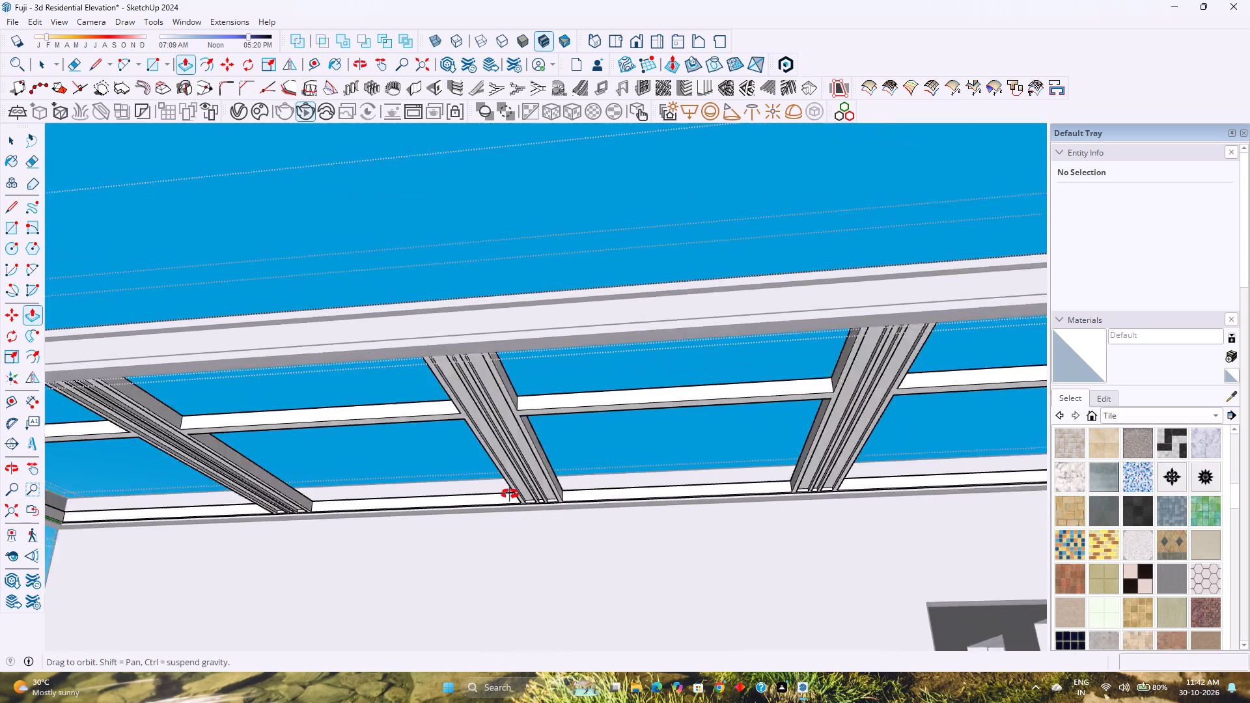
middle_click_drag(510, 494, 449, 495)
scroll(458, 489, "down", 8)
middle_click_drag(458, 488, 589, 454, "shift")
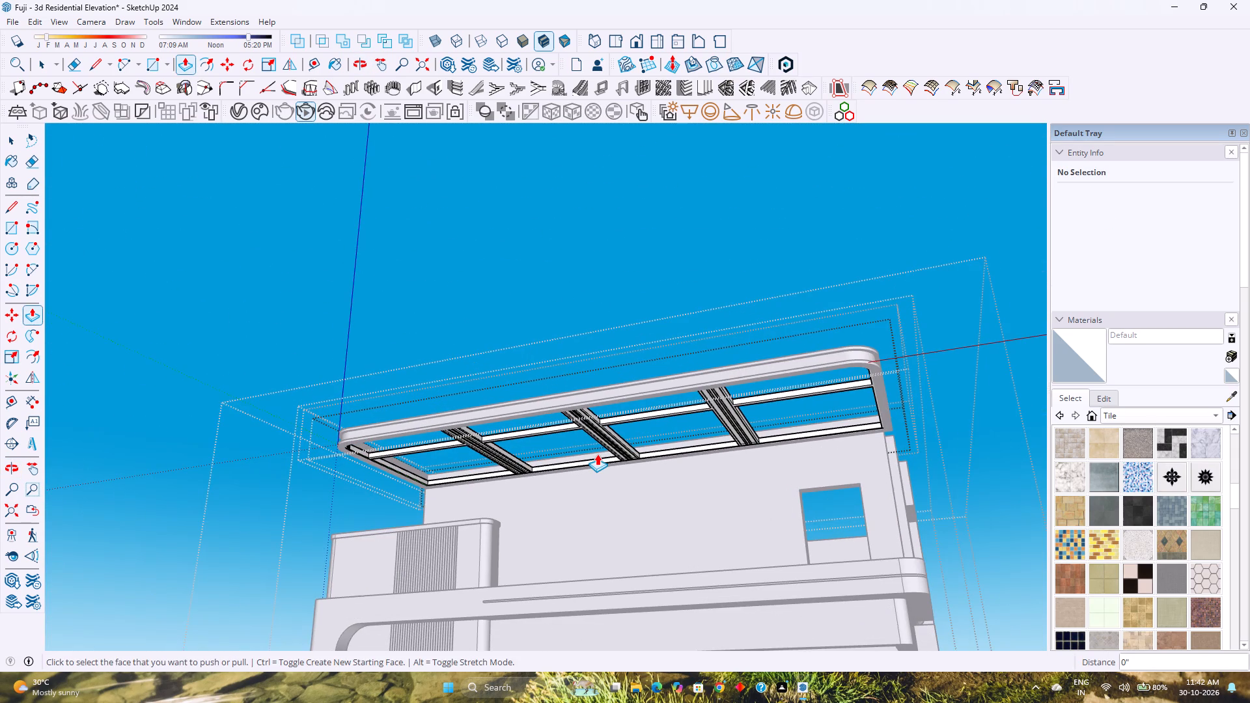
key("space")
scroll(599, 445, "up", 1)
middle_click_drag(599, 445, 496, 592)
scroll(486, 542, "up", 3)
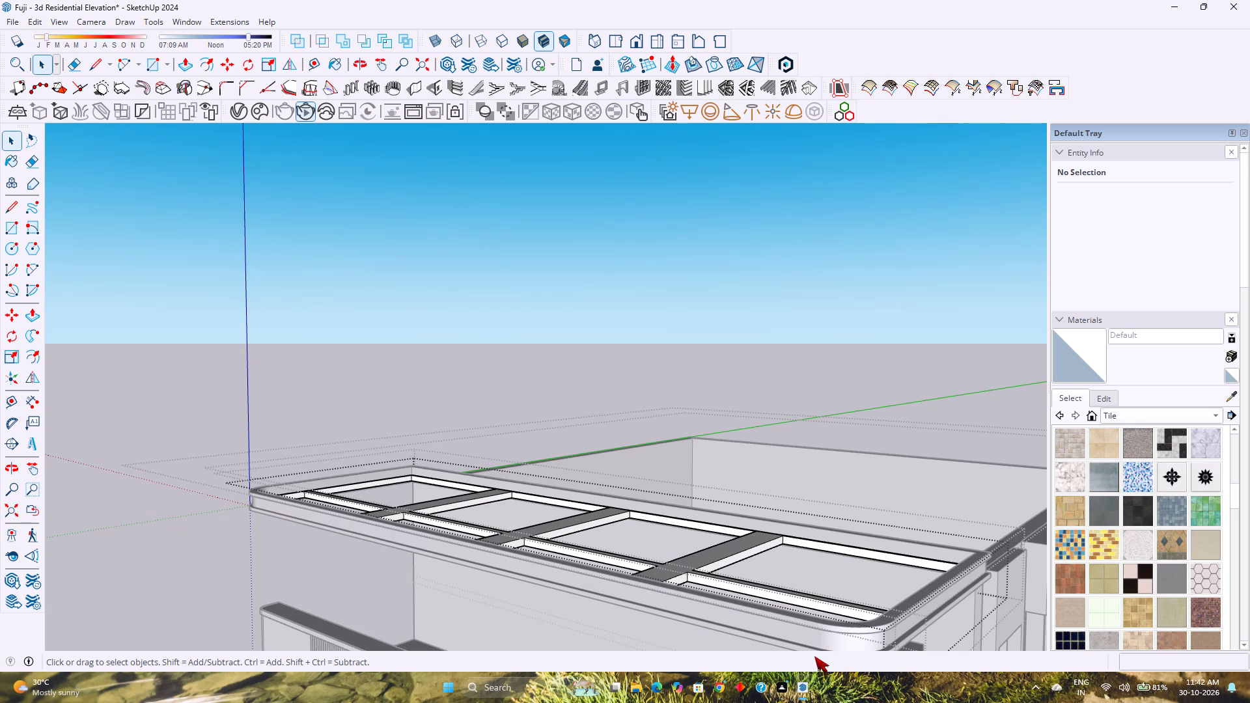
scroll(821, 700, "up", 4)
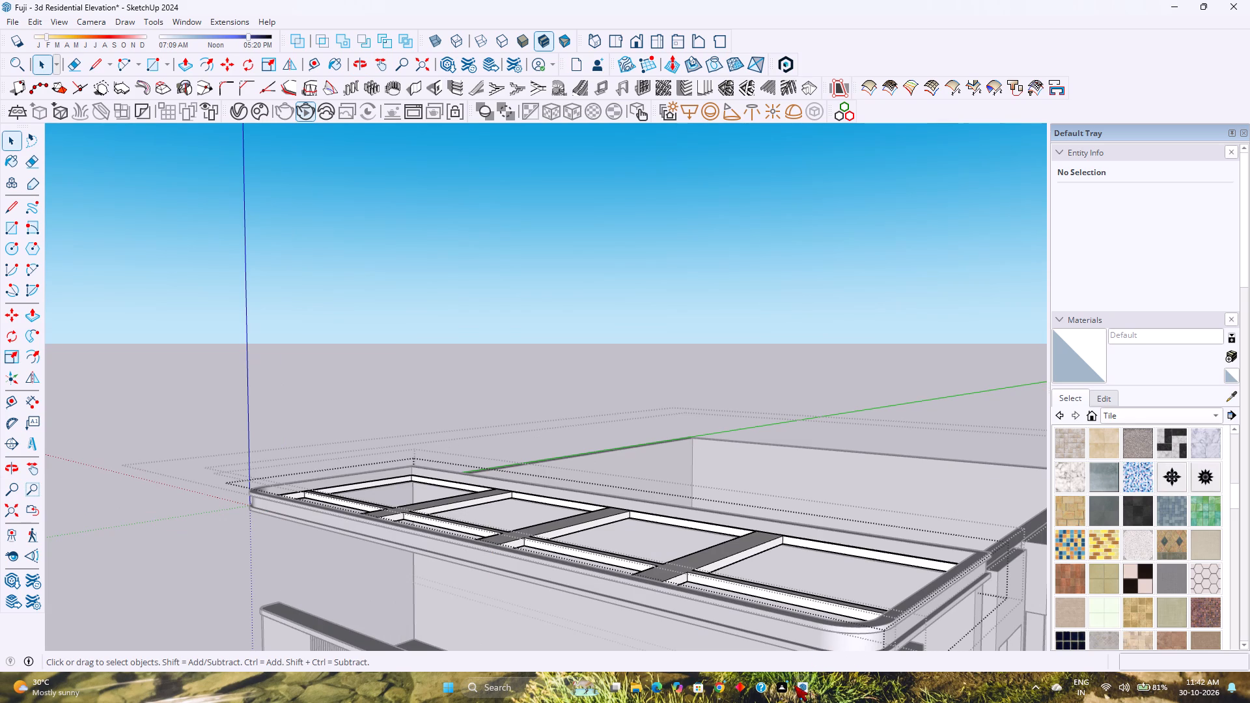
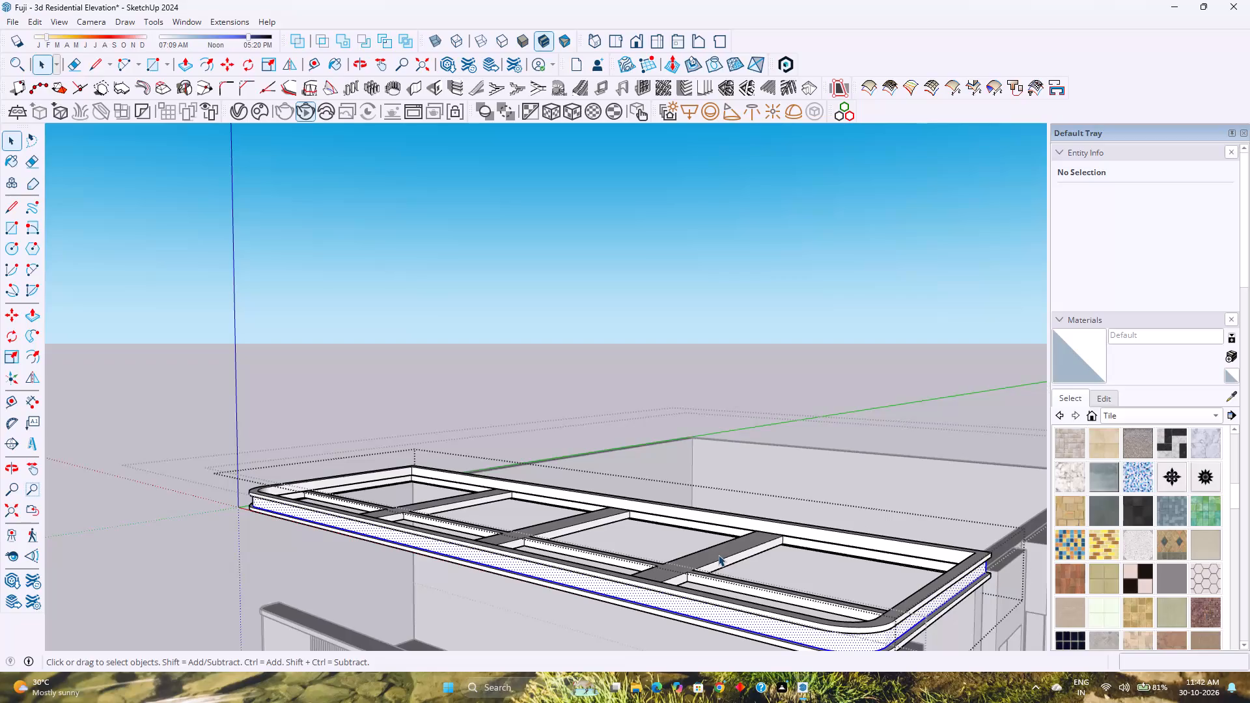
Open the roof grid group with the cross strips and lengthwise divider for editing.
scroll(717, 555, "up", 2)
double_click(717, 555)
key("Escape")
double_click(710, 560)
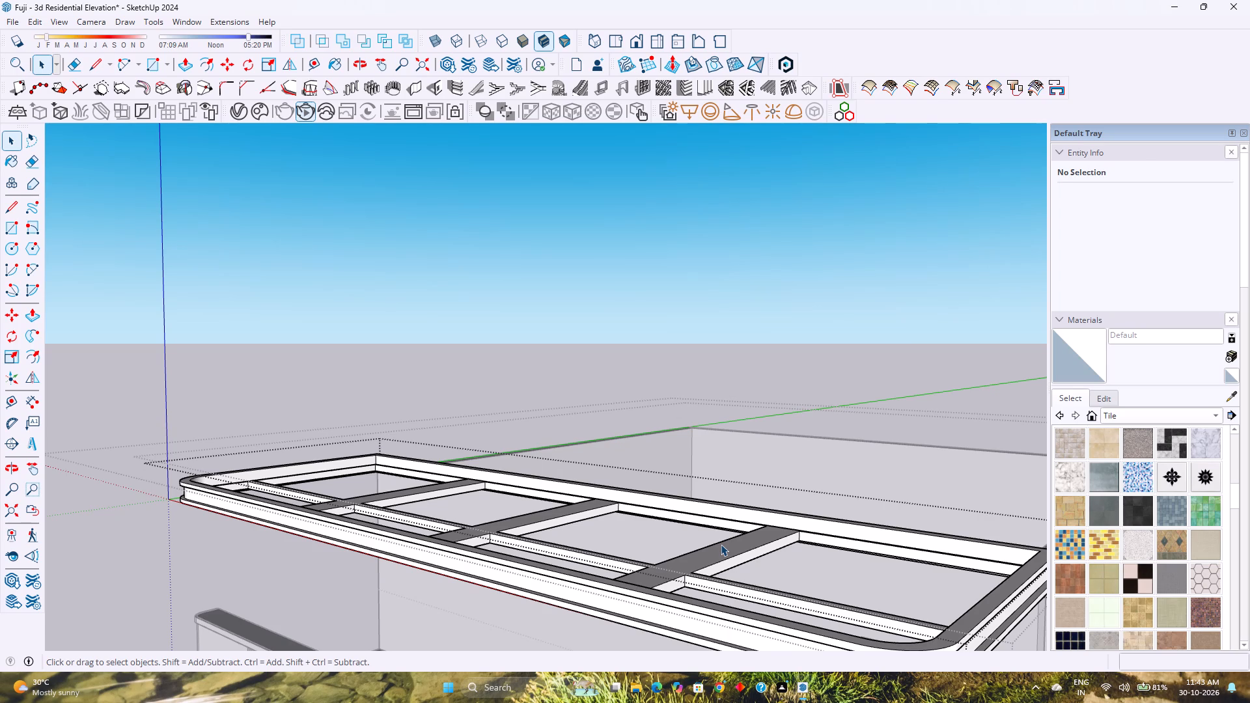
scroll(734, 580, "up", 3)
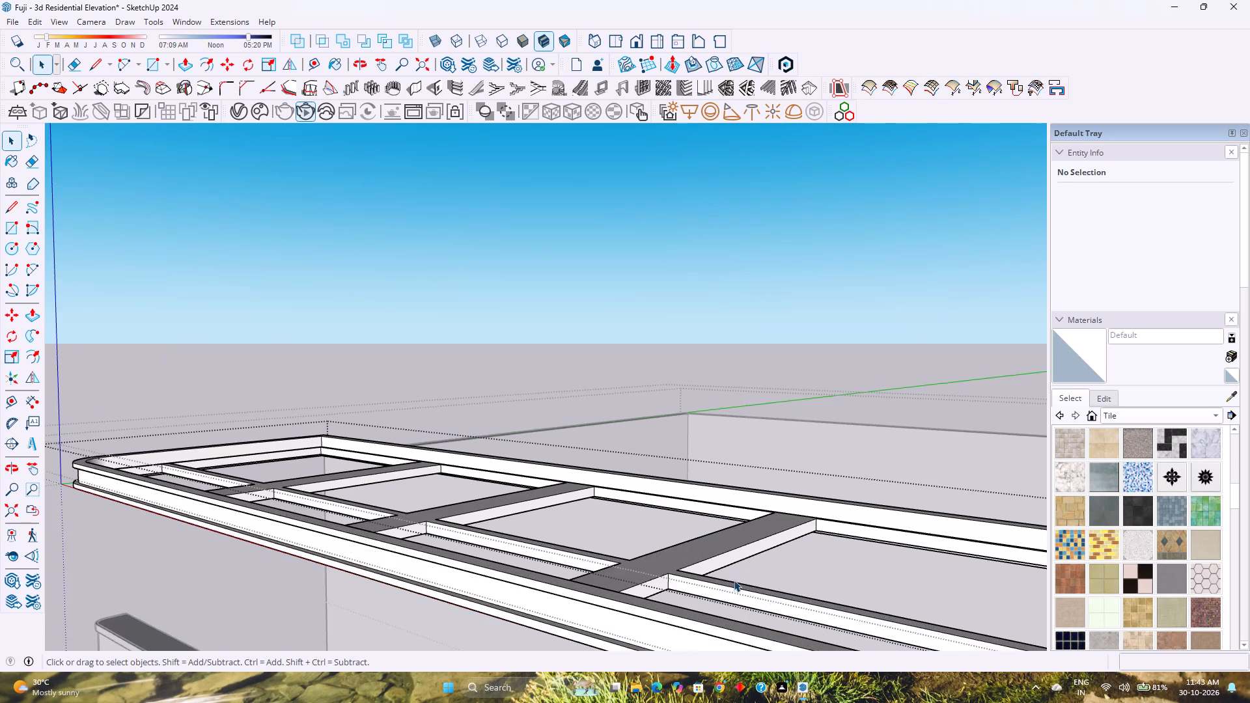
middle_click_drag(734, 580, 646, 611)
middle_click(646, 611)
left_click(562, 482)
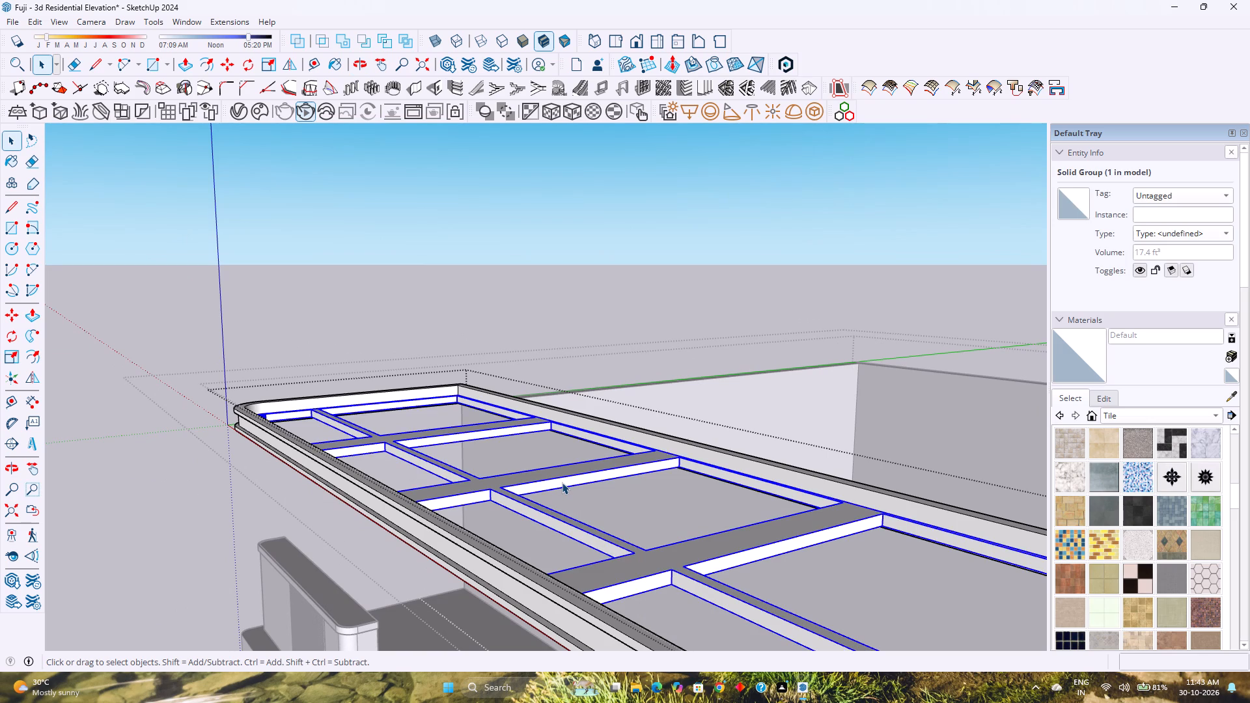
double_click(562, 482)
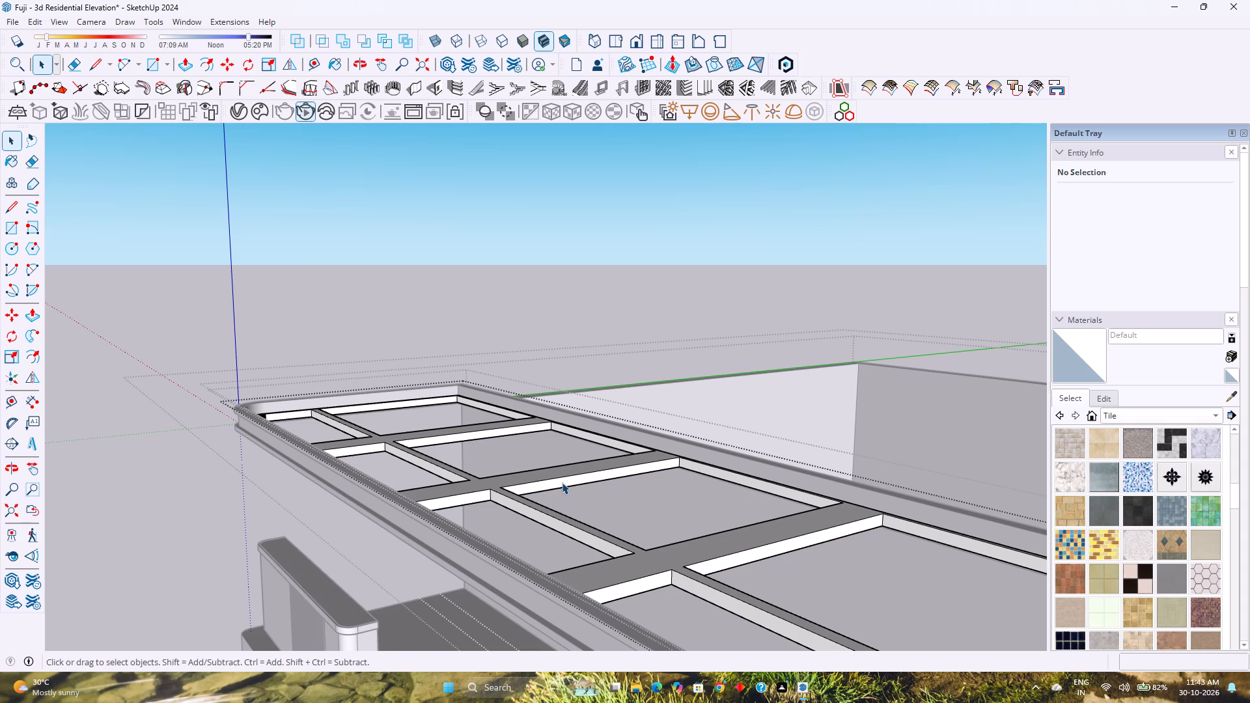
Examine the whole roof grid from above and beneath, including its grooved cross strips, end strips and surrounding frame.
scroll(539, 482, "down", 4)
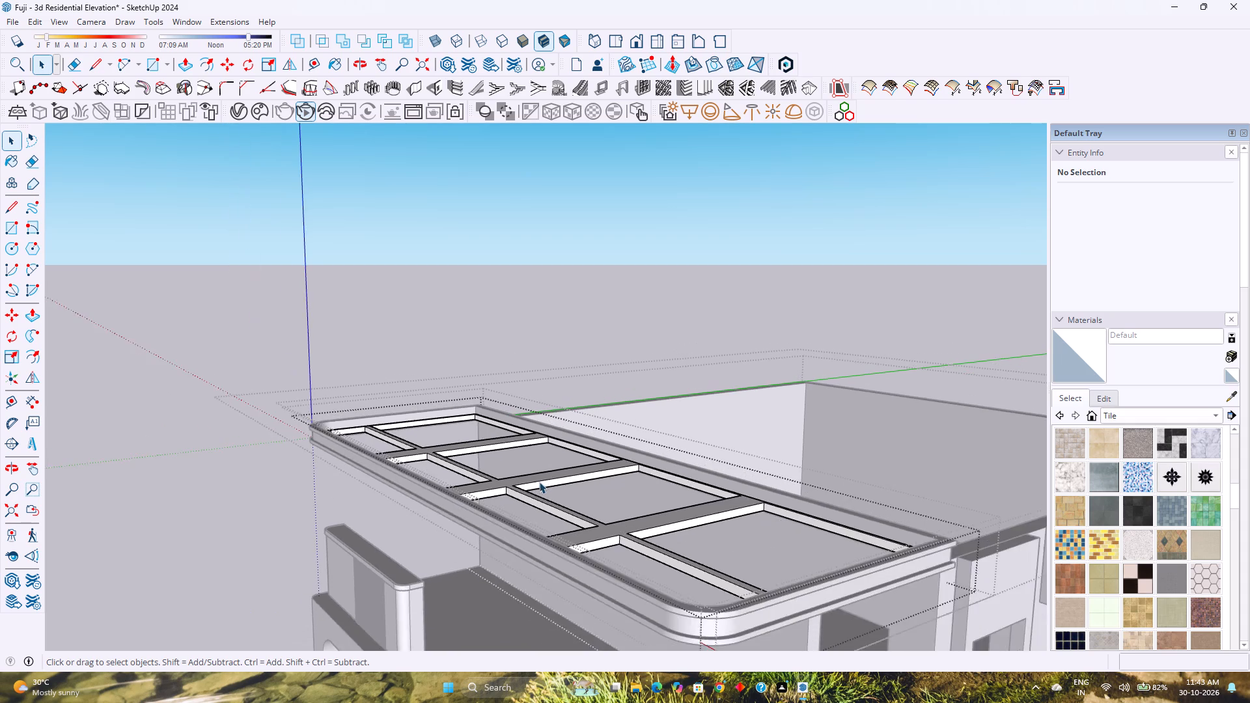
scroll(539, 482, "down", 3)
middle_click_drag(535, 486, 452, 513, "shift")
middle_click(452, 513, "shift")
middle_click_drag(447, 514, 785, 477)
middle_click(785, 476)
middle_click_drag(766, 478, 439, 592, "shift")
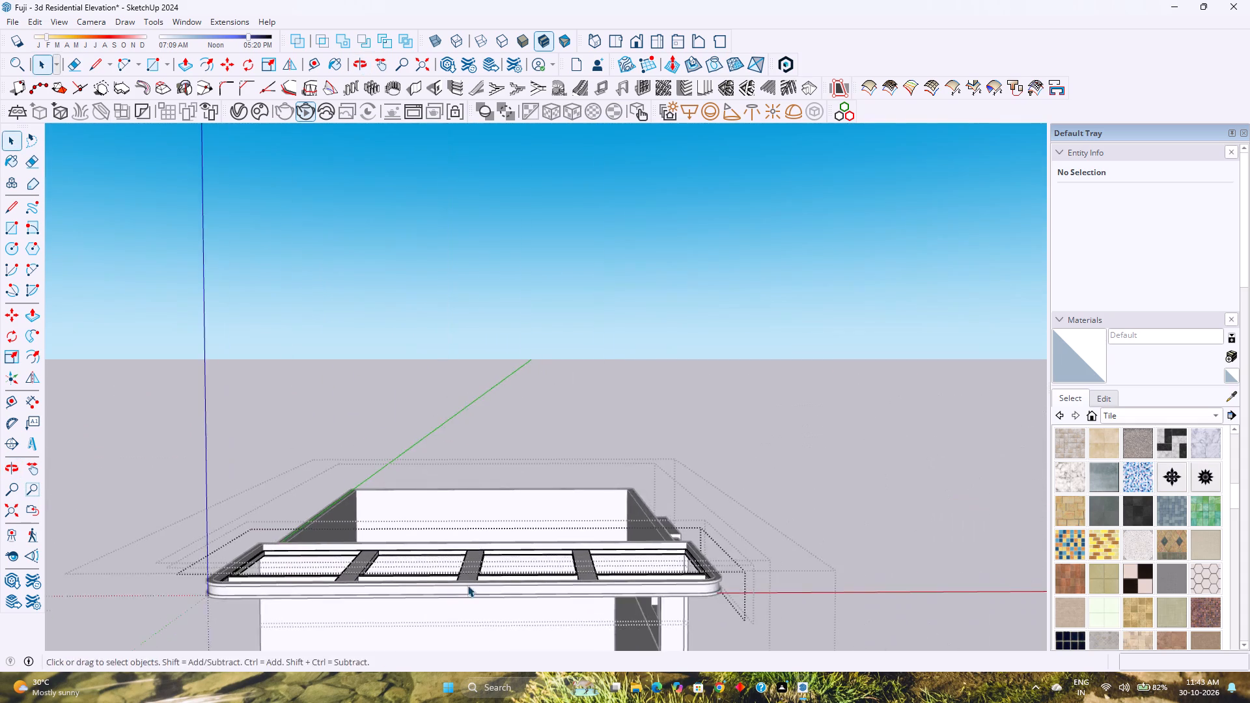
middle_click_drag(471, 585, 799, 585)
middle_click(799, 585)
scroll(792, 546, "up", 11)
middle_click_drag(785, 544, 775, 539)
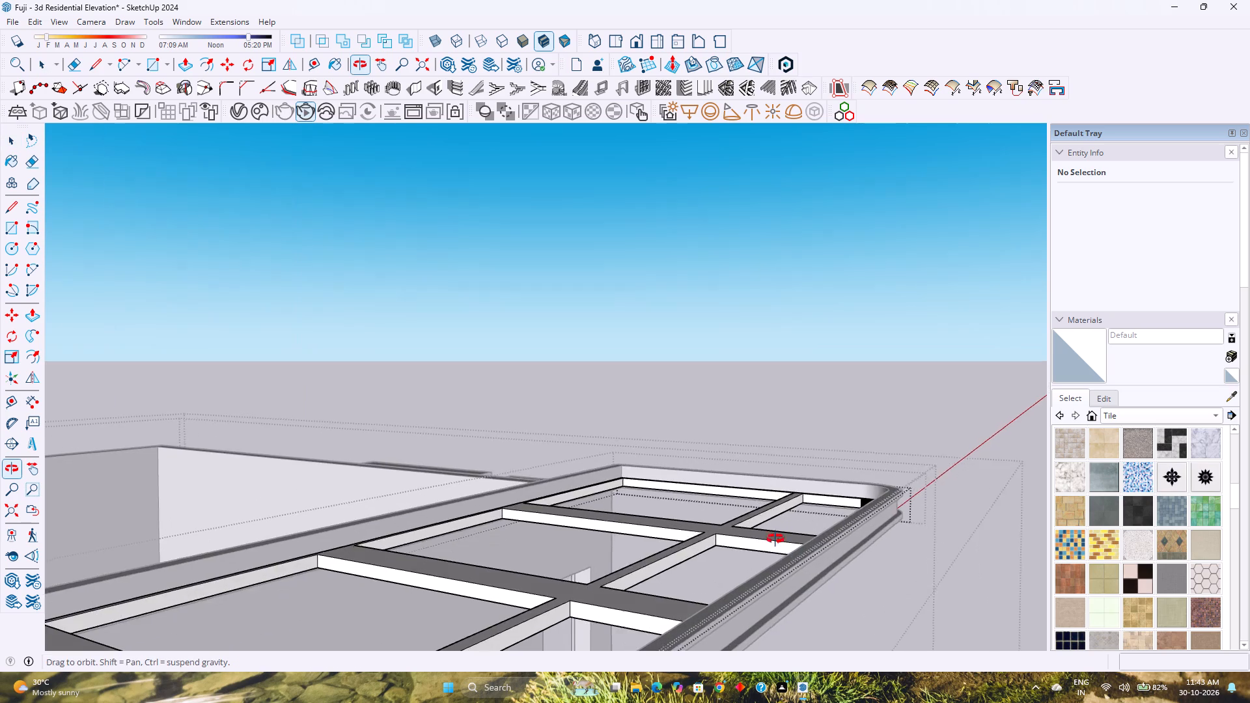
middle_click_drag(775, 539, 663, 432)
scroll(740, 536, "up", 5)
middle_click_drag(760, 536, 650, 596, "shift")
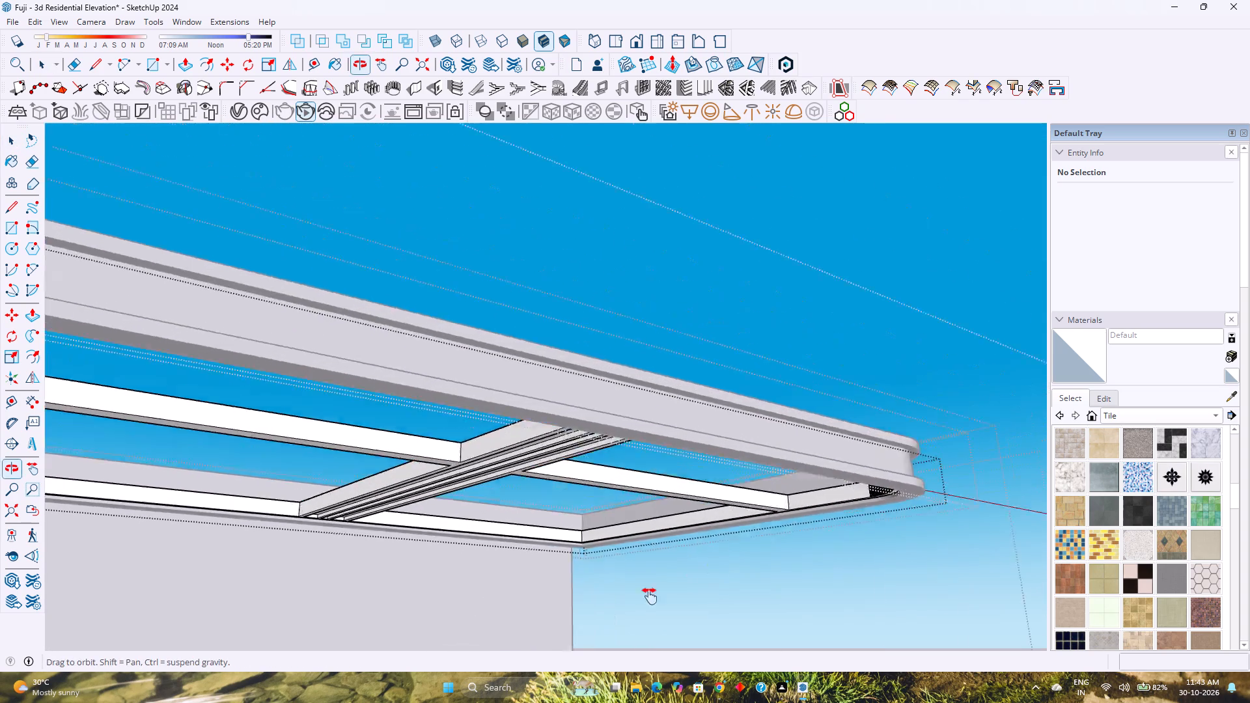
middle_click_drag(650, 596, 583, 629, "shift")
scroll(583, 629, "up", 1, "shift")
middle_click_drag(574, 614, 581, 559)
middle_click_drag(573, 522, 541, 648, "shift")
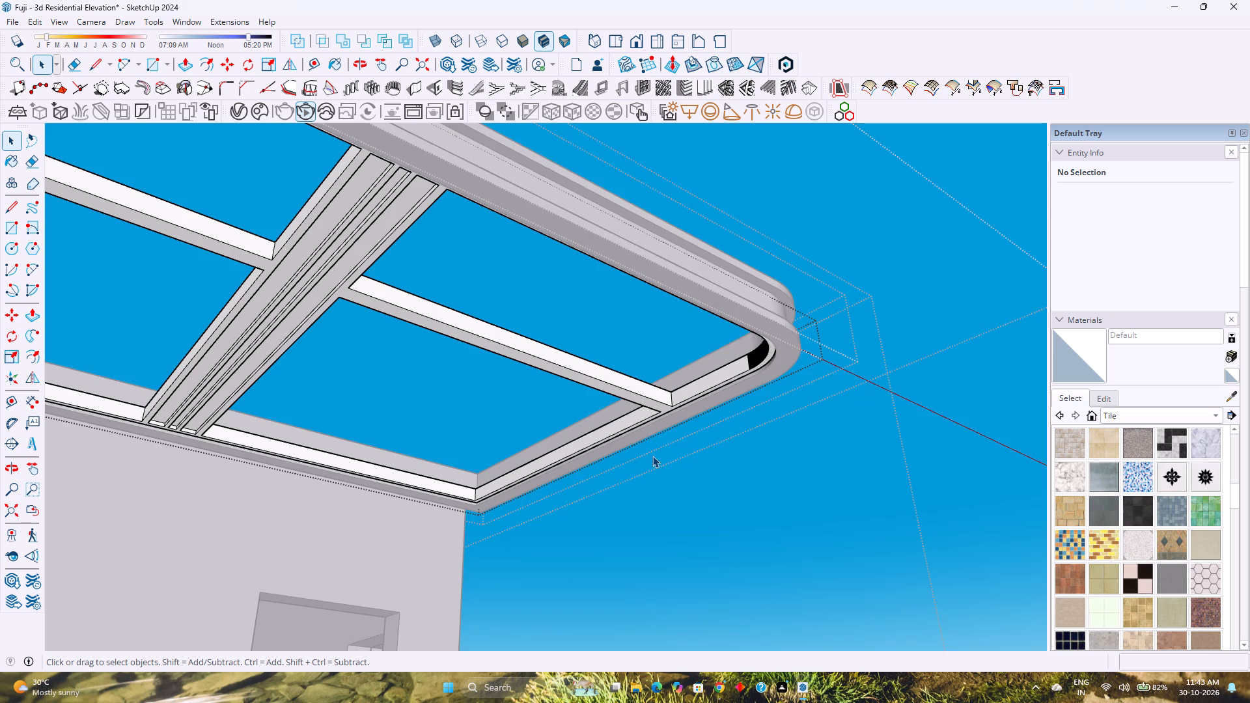
scroll(646, 416, "up", 1)
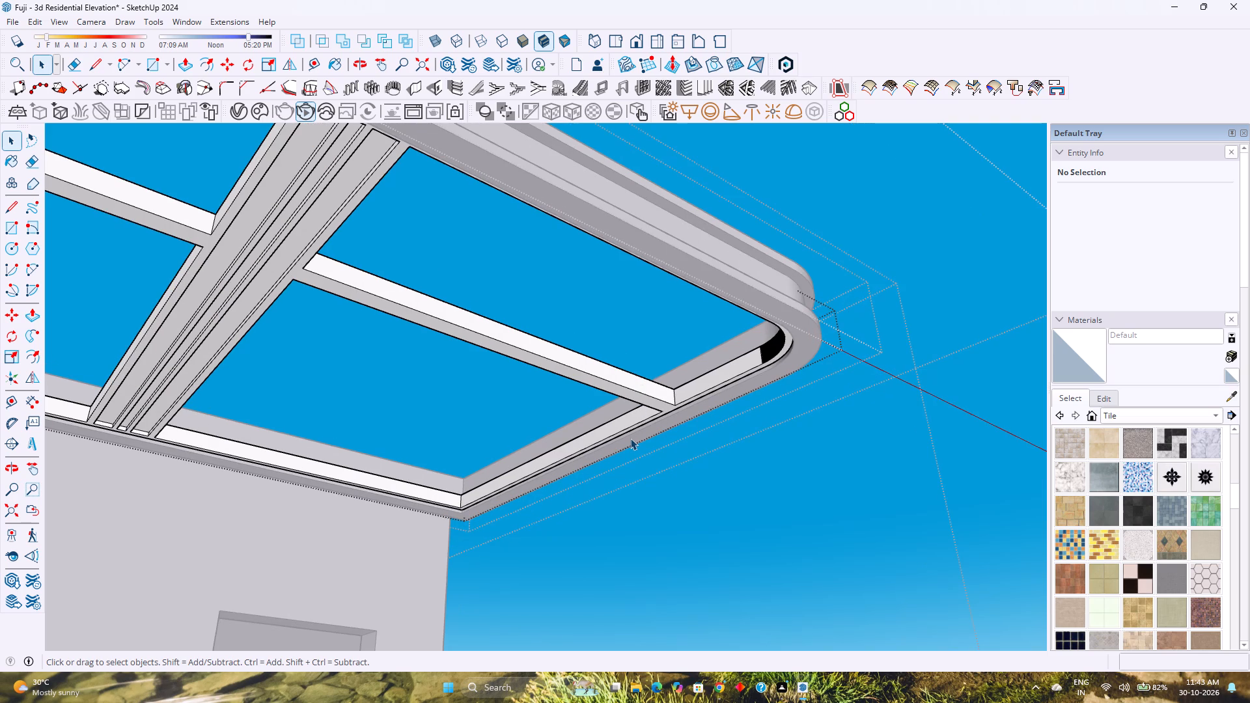
scroll(637, 435, "down", 8)
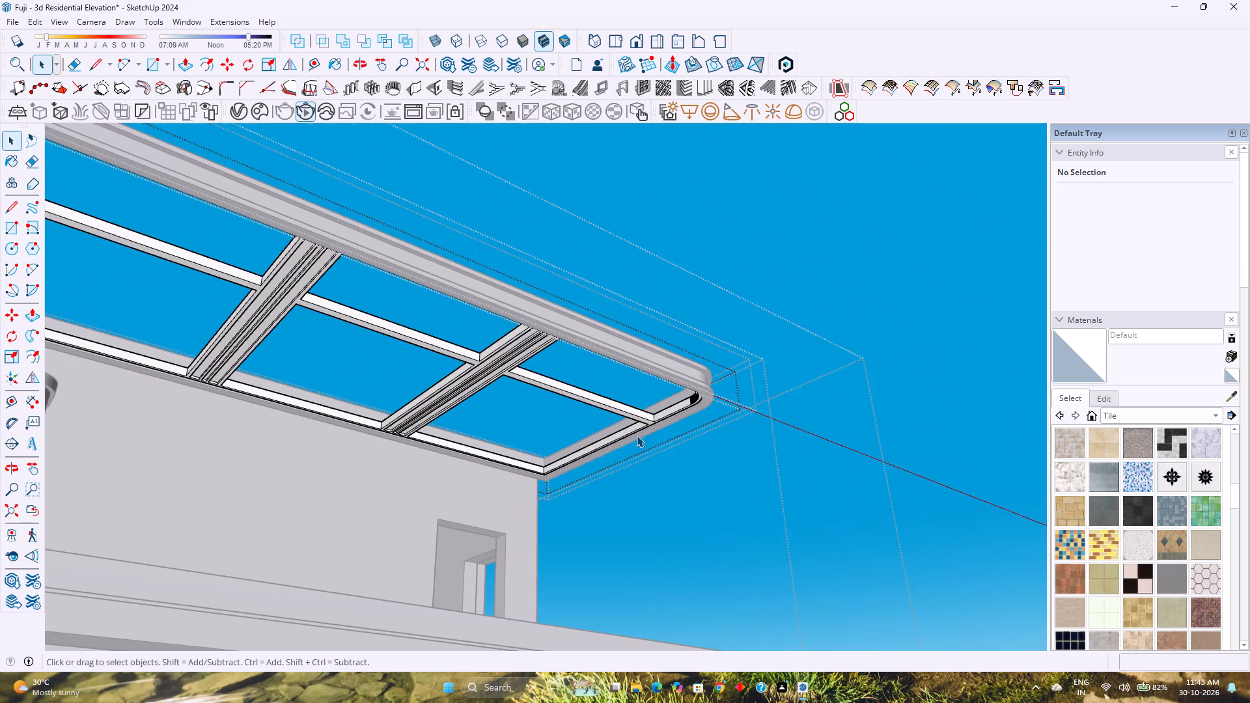
middle_click_drag(441, 482, 757, 454, "shift")
middle_click_drag(758, 453, 579, 509)
middle_click_drag(565, 501, 776, 428, "shift")
middle_click_drag(455, 481, 798, 374, "shift")
middle_click_drag(779, 383, 671, 407)
middle_click_drag(518, 431, 660, 417, "shift")
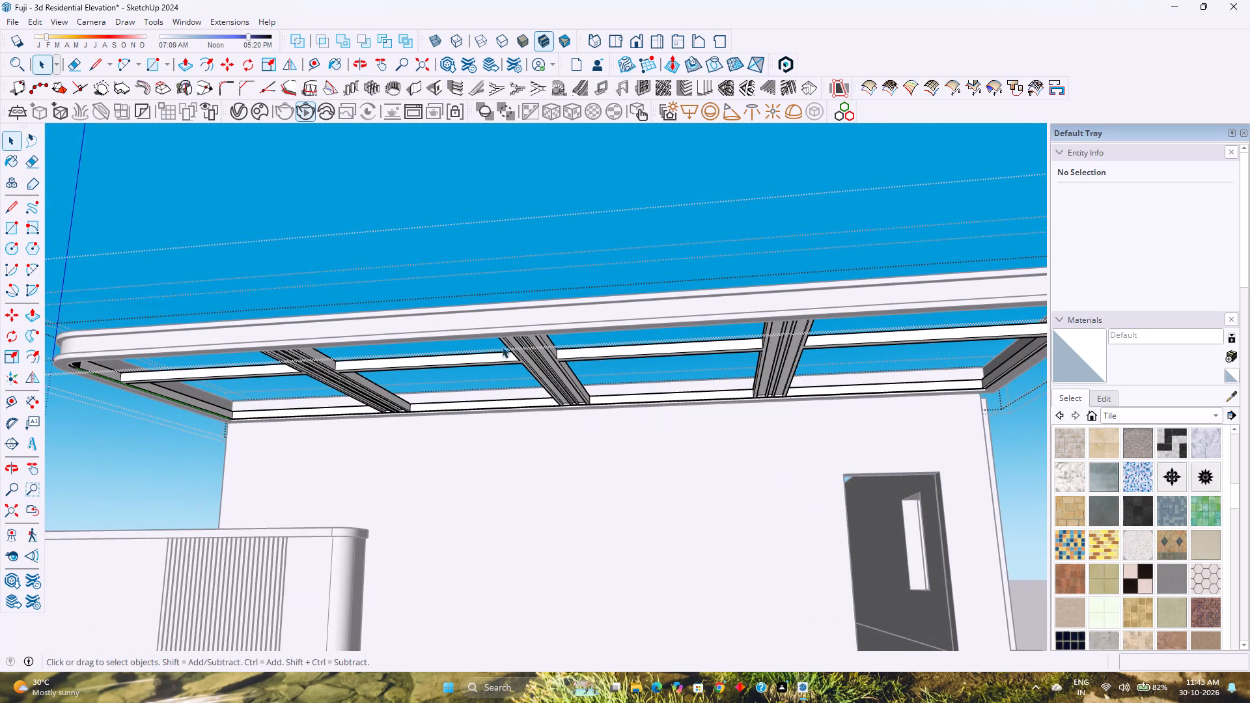
middle_click_drag(471, 406, 335, 575)
middle_click_drag(321, 568, 600, 438, "shift")
Inspect the end strip's edges and inner faces where the grid meets the frame's rounded corner.
scroll(473, 465, "up", 4)
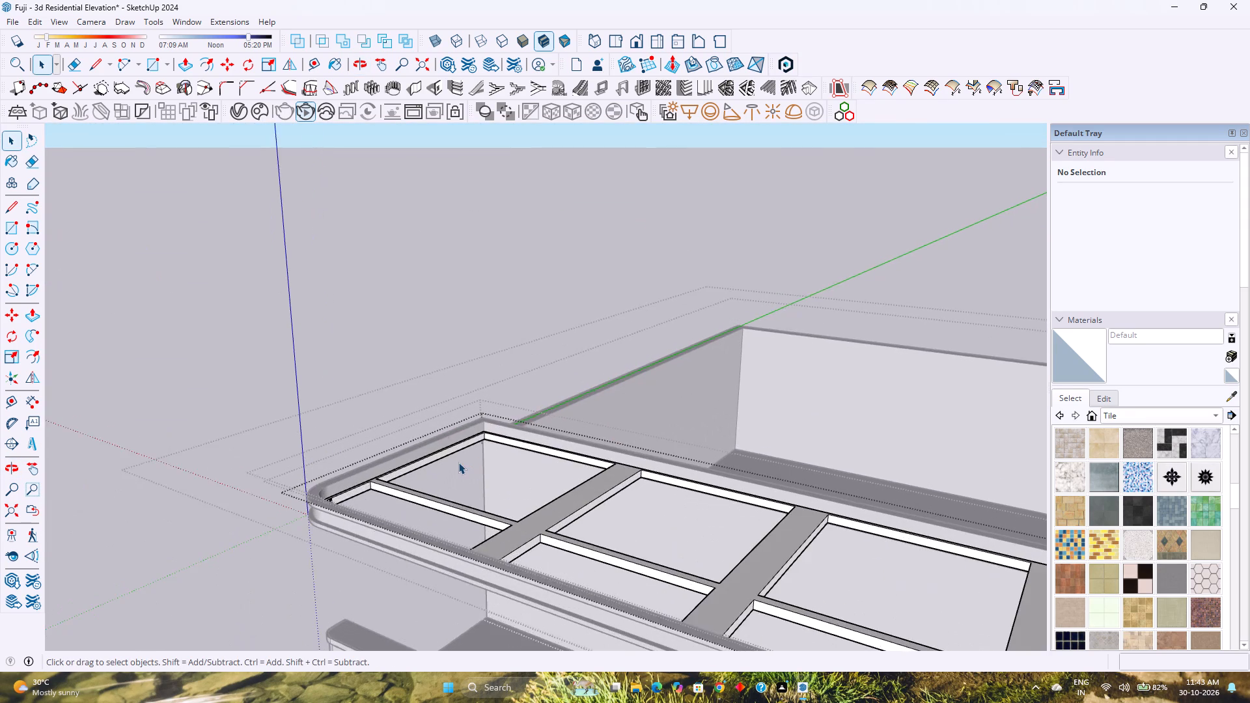
scroll(458, 462, "up", 2)
middle_click_drag(457, 462, 365, 514)
middle_click_drag(189, 527, 299, 435, "shift")
scroll(260, 483, "up", 3)
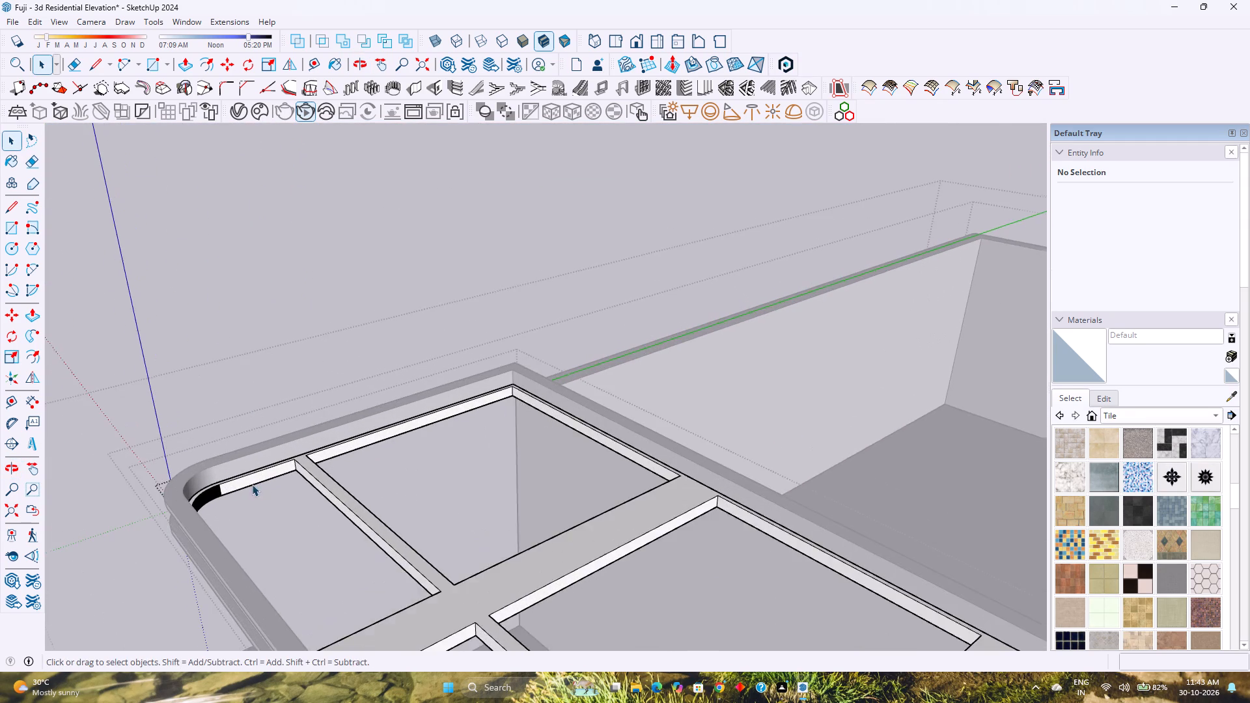
scroll(252, 484, "up", 1)
middle_click_drag(252, 484, 137, 568)
middle_click(137, 568)
scroll(214, 486, "up", 2)
left_click(252, 414)
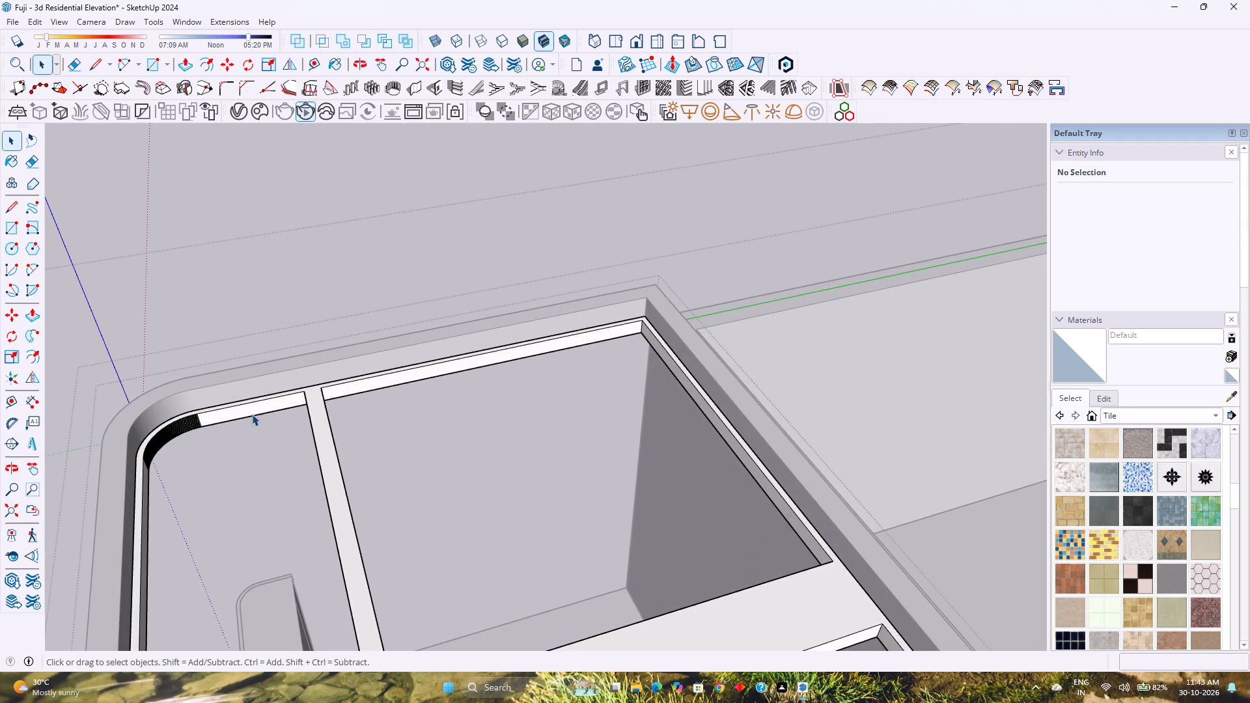
left_click(167, 442, "ctrl")
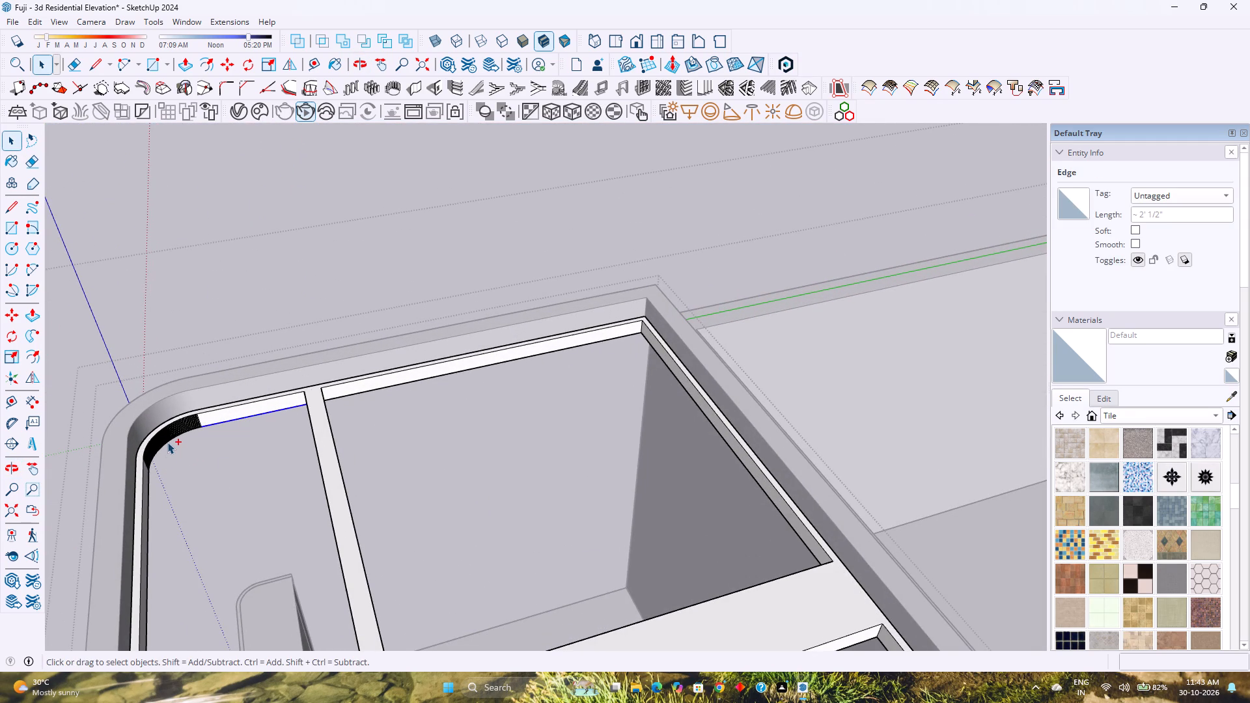
scroll(164, 460, "up", 2)
left_click(168, 415)
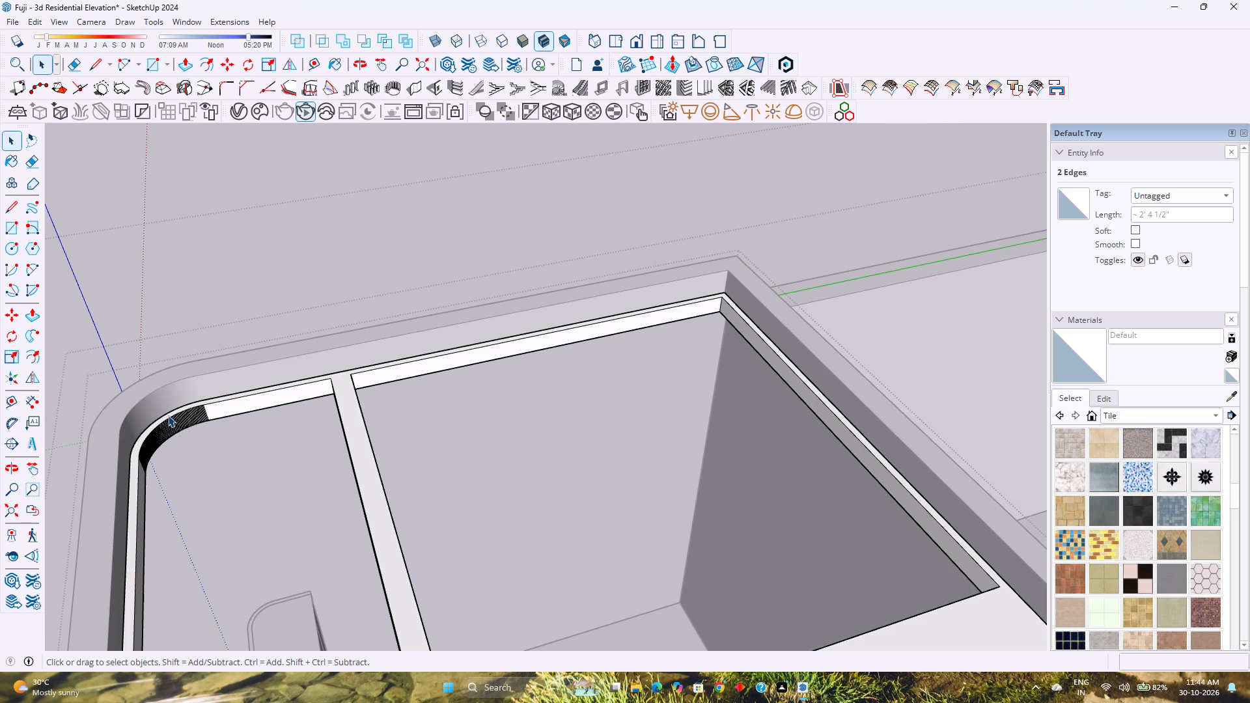
scroll(187, 407, "up", 5)
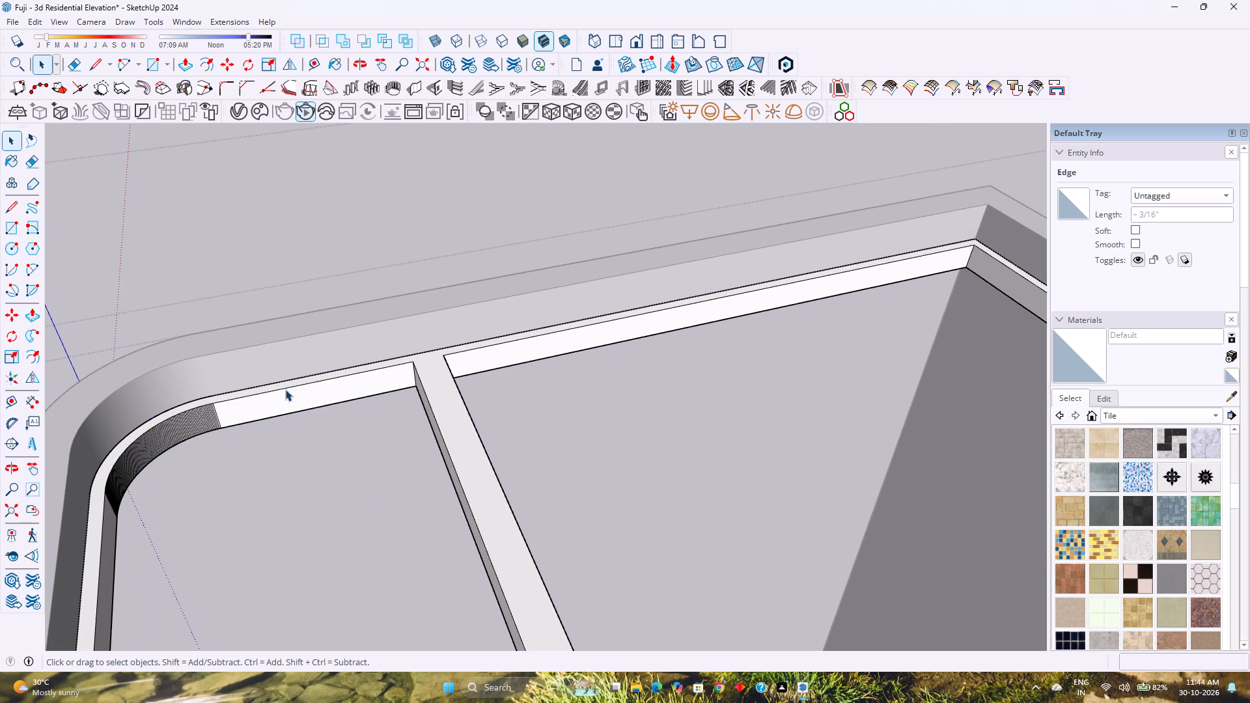
left_click(280, 381)
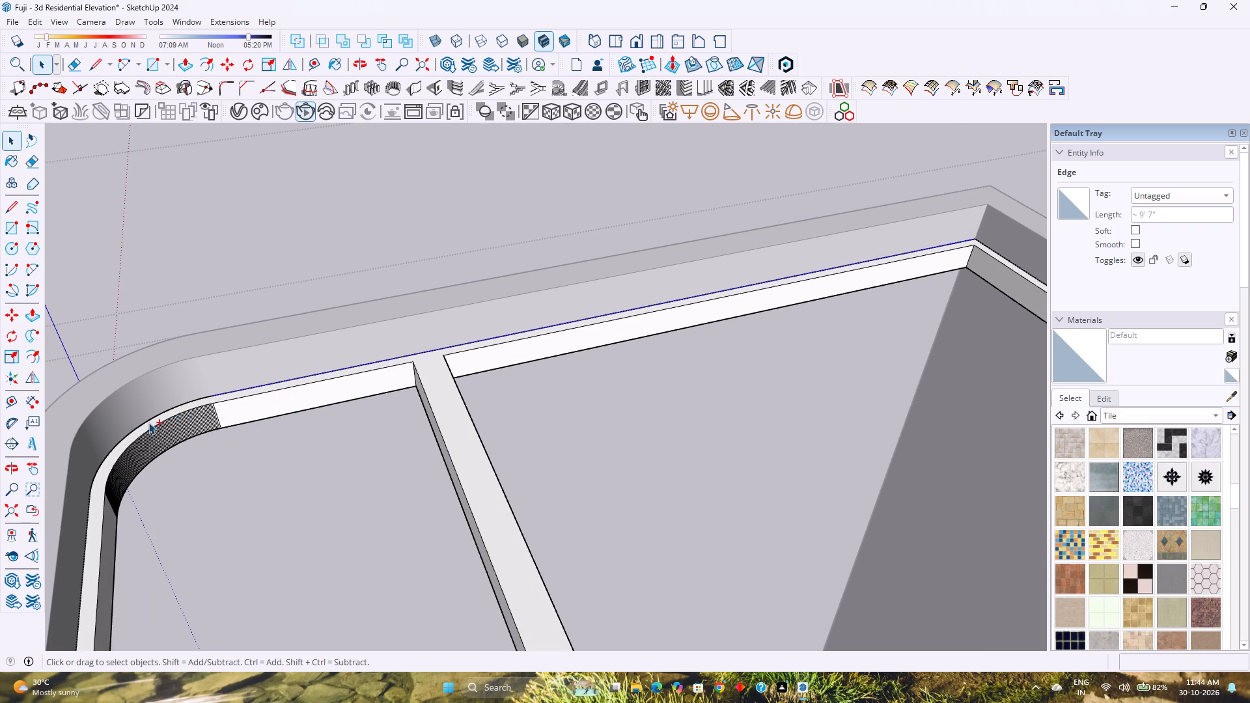
scroll(353, 398, "down", 4)
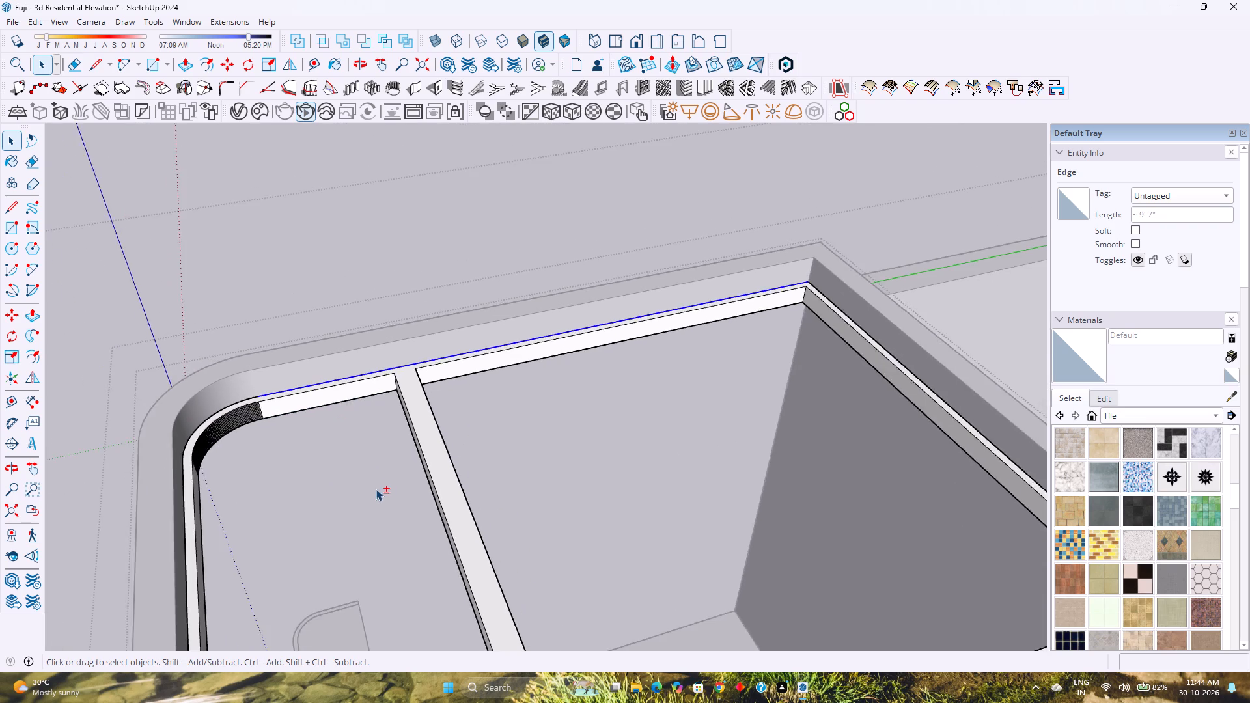
middle_click_drag(376, 489, 366, 397, "shift")
middle_click(367, 396, "shift")
scroll(368, 394, "down", 3)
middle_click_drag(410, 478, 404, 427, "shift")
middle_click_drag(375, 443, 217, 460)
middle_click(217, 460)
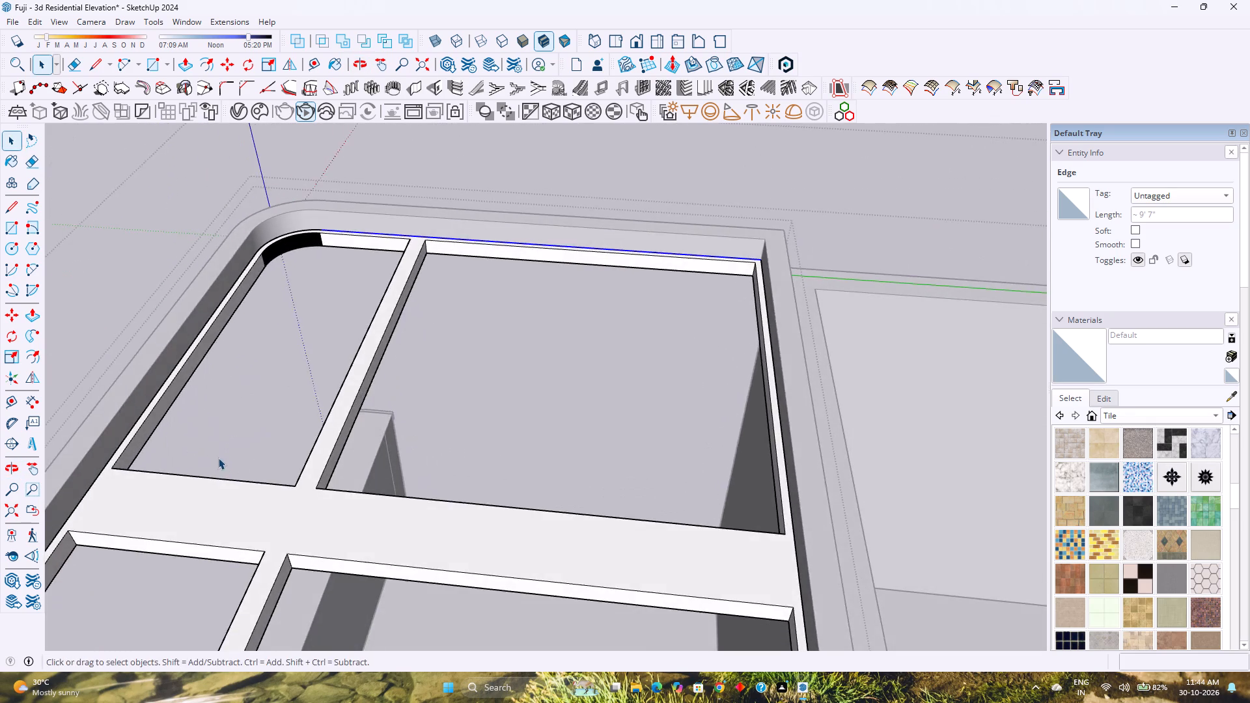
scroll(219, 456, "down", 4)
middle_click_drag(218, 465, 376, 390)
middle_click(376, 390)
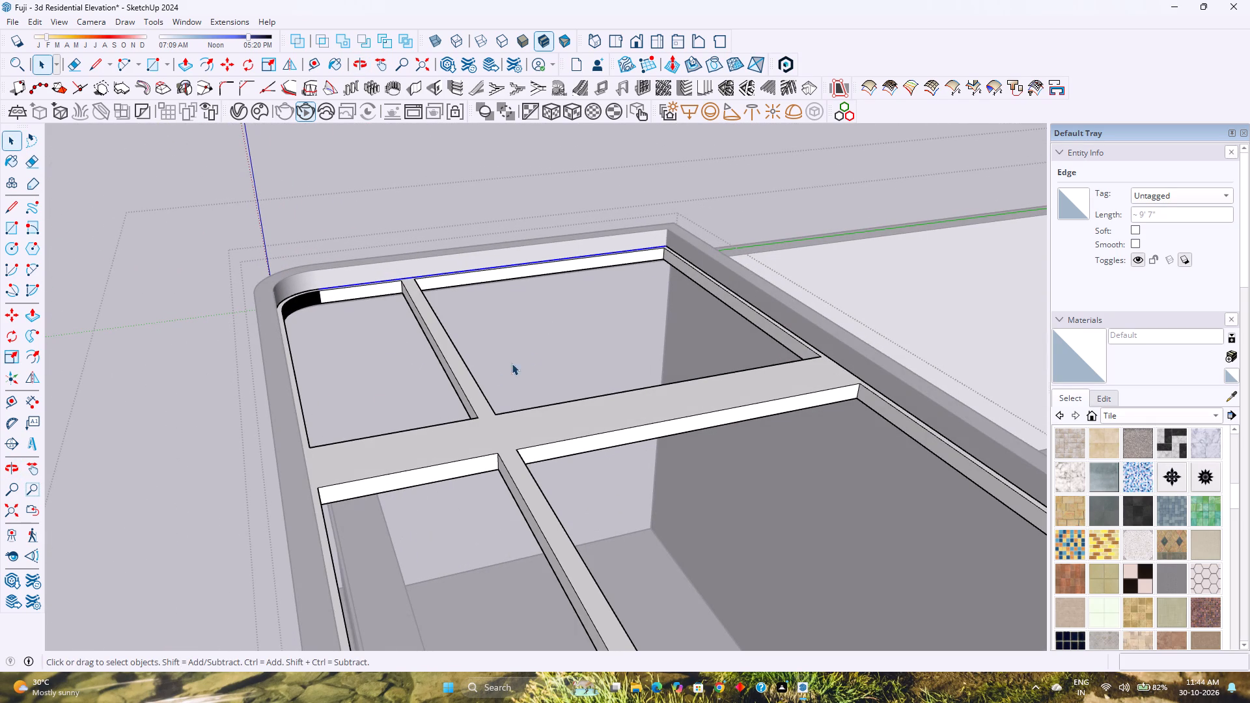
Place a vertical guide 2.5" from the lengthwise divider on the end strip's longer inner face.
scroll(546, 316, "up", 4)
middle_click_drag(546, 316, 594, 310)
scroll(600, 311, "down", 3)
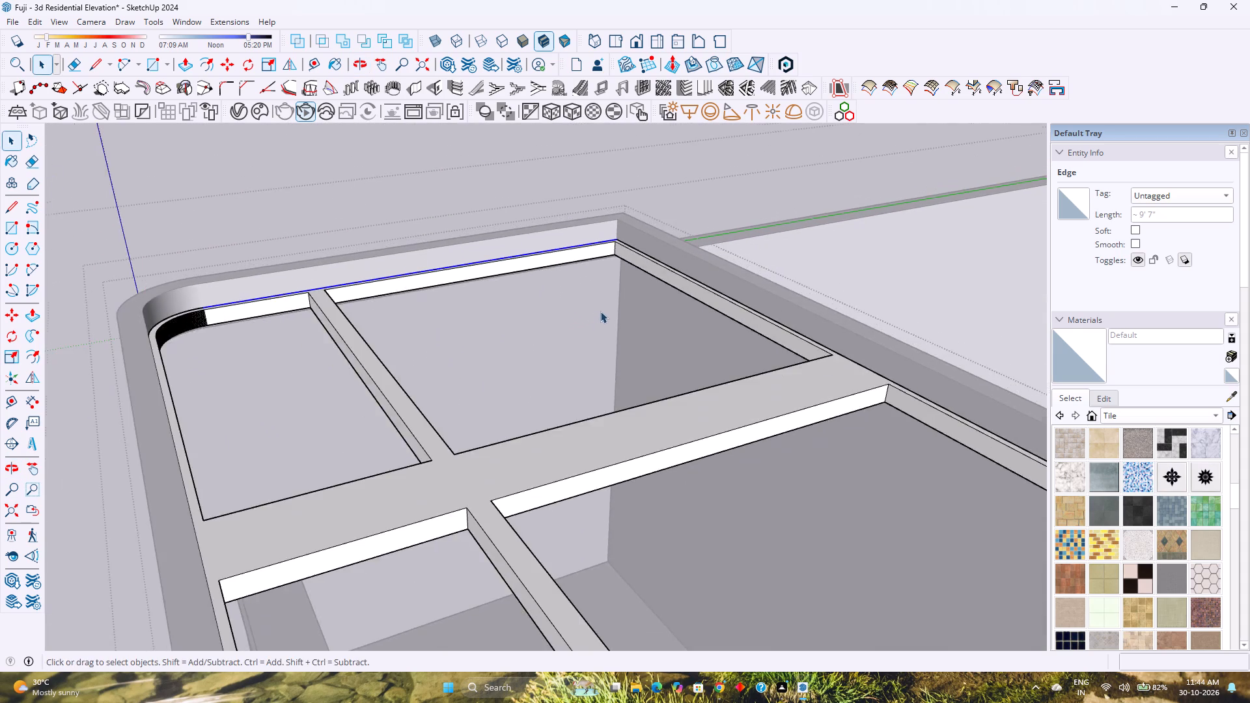
middle_click_drag(624, 303, 471, 401, "shift")
scroll(303, 400, "up", 3)
left_click(299, 386)
scroll(296, 383, "up", 4)
middle_click_drag(293, 384, 609, 378, "shift")
middle_click_drag(434, 419, 291, 393)
middle_click(291, 393)
left_click(314, 387)
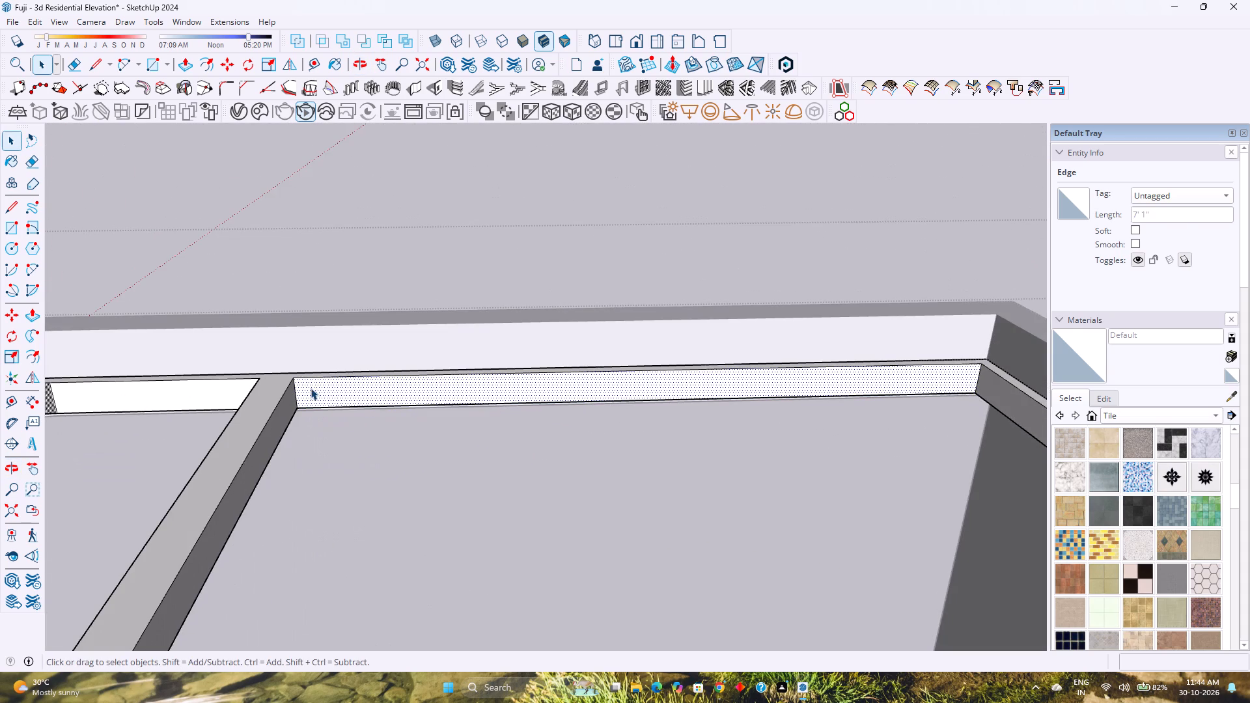
left_click(308, 64)
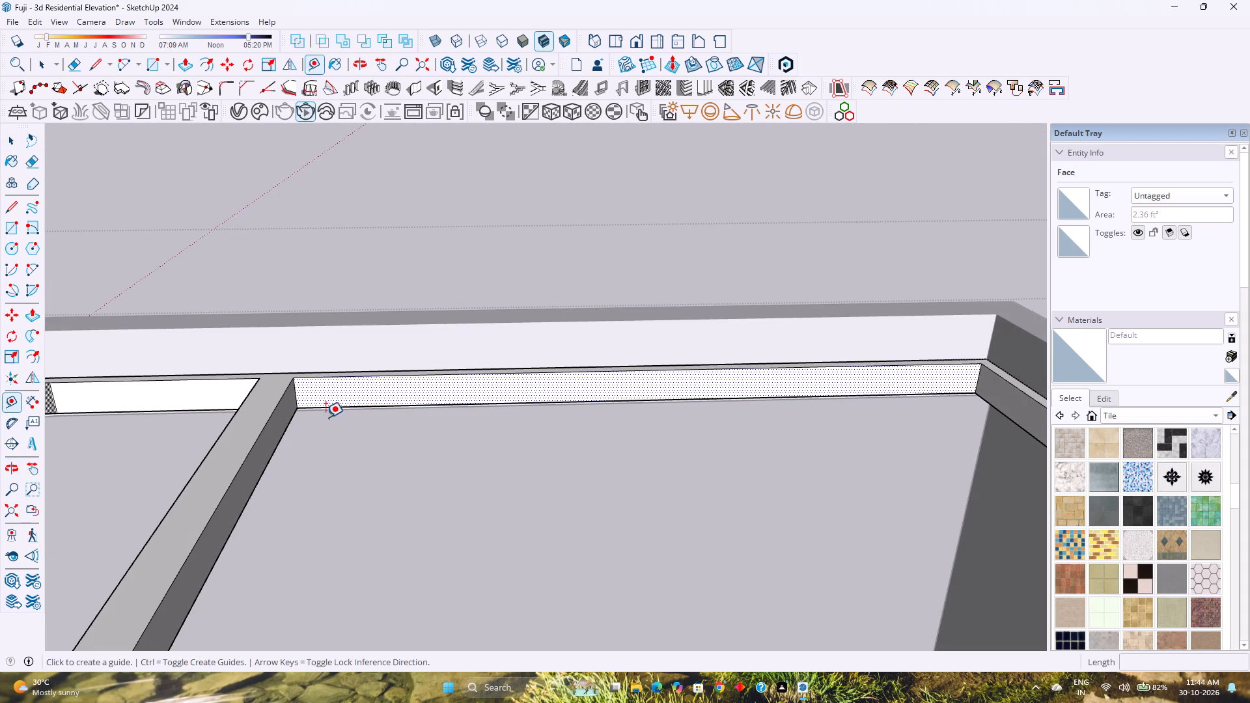
scroll(320, 413, "up", 10)
left_click(268, 379)
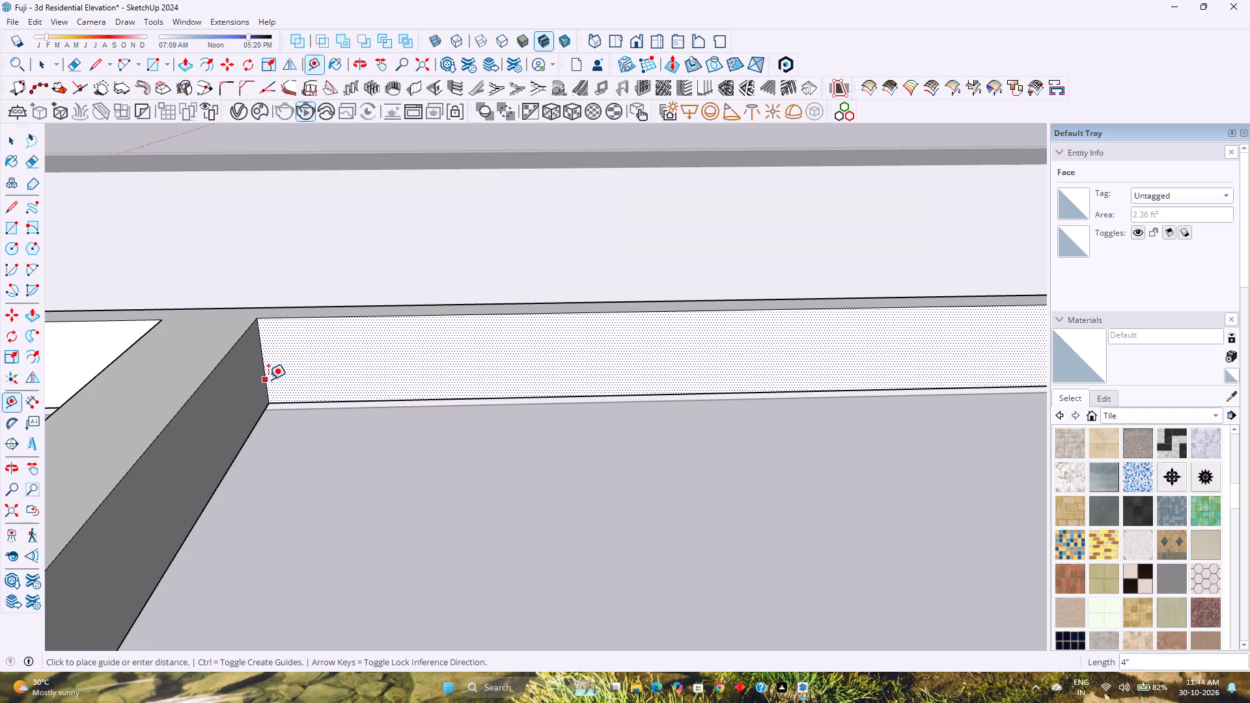
key("2")
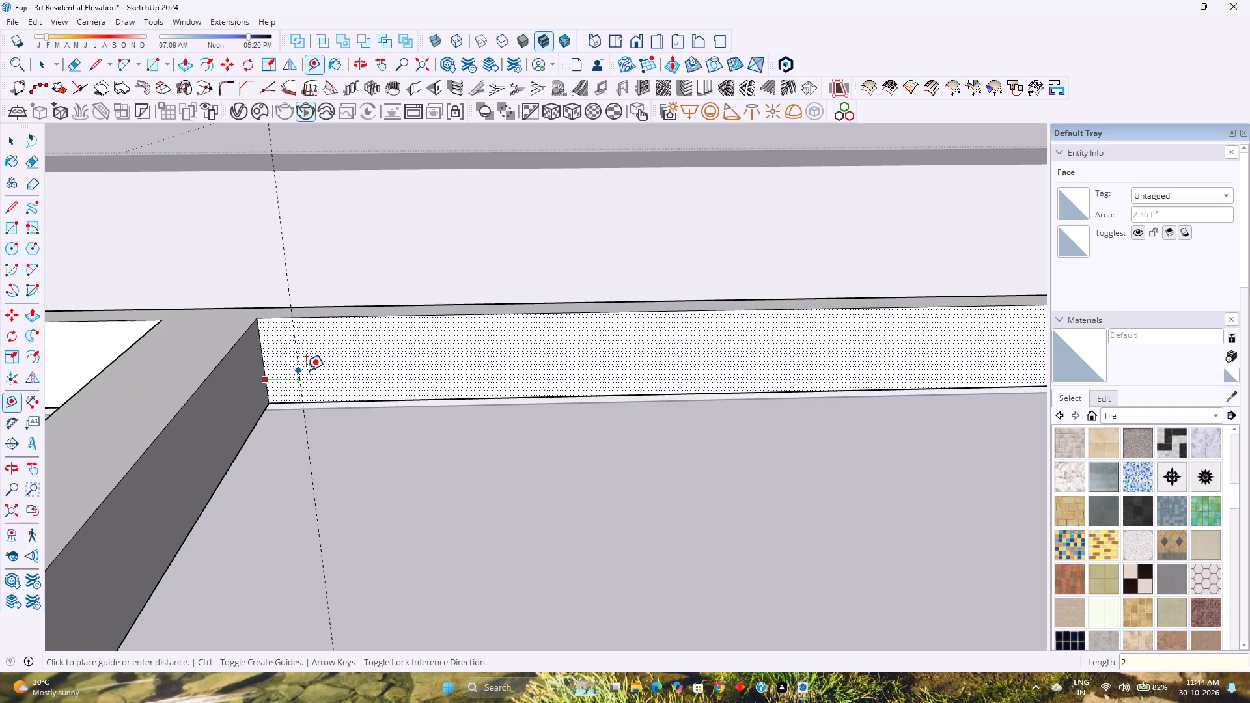
key("Return")
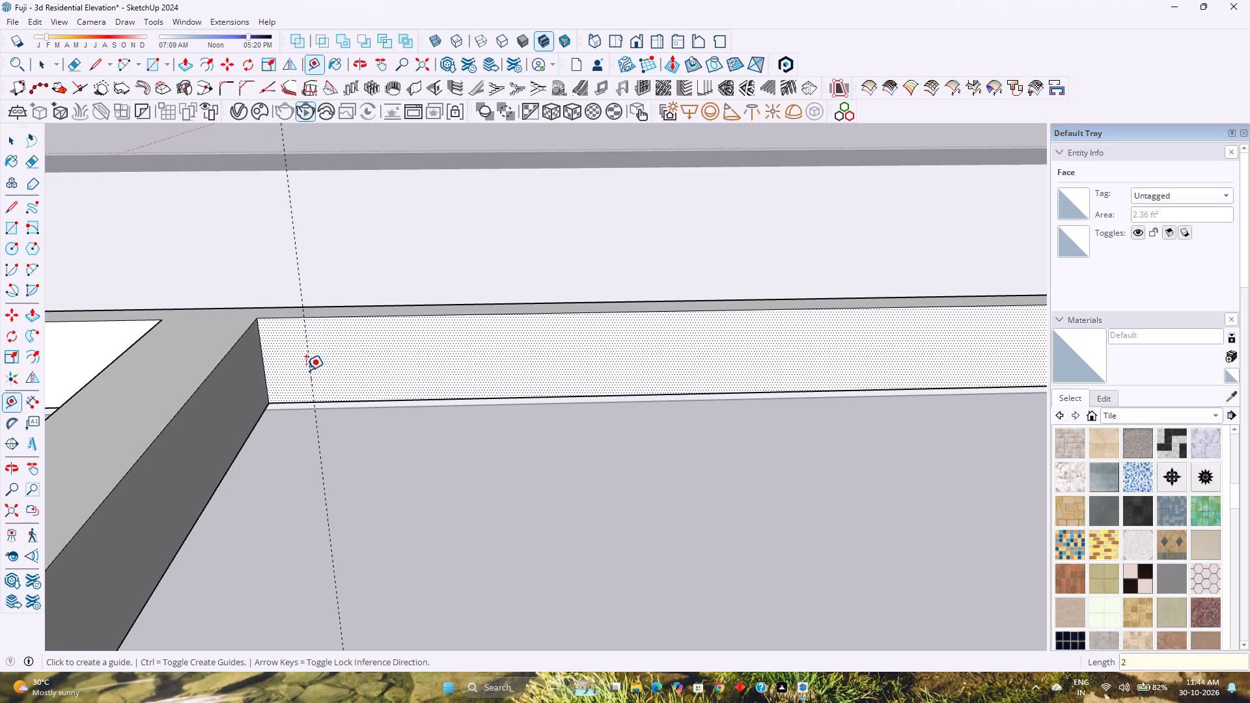
type("2.5")
key("Return")
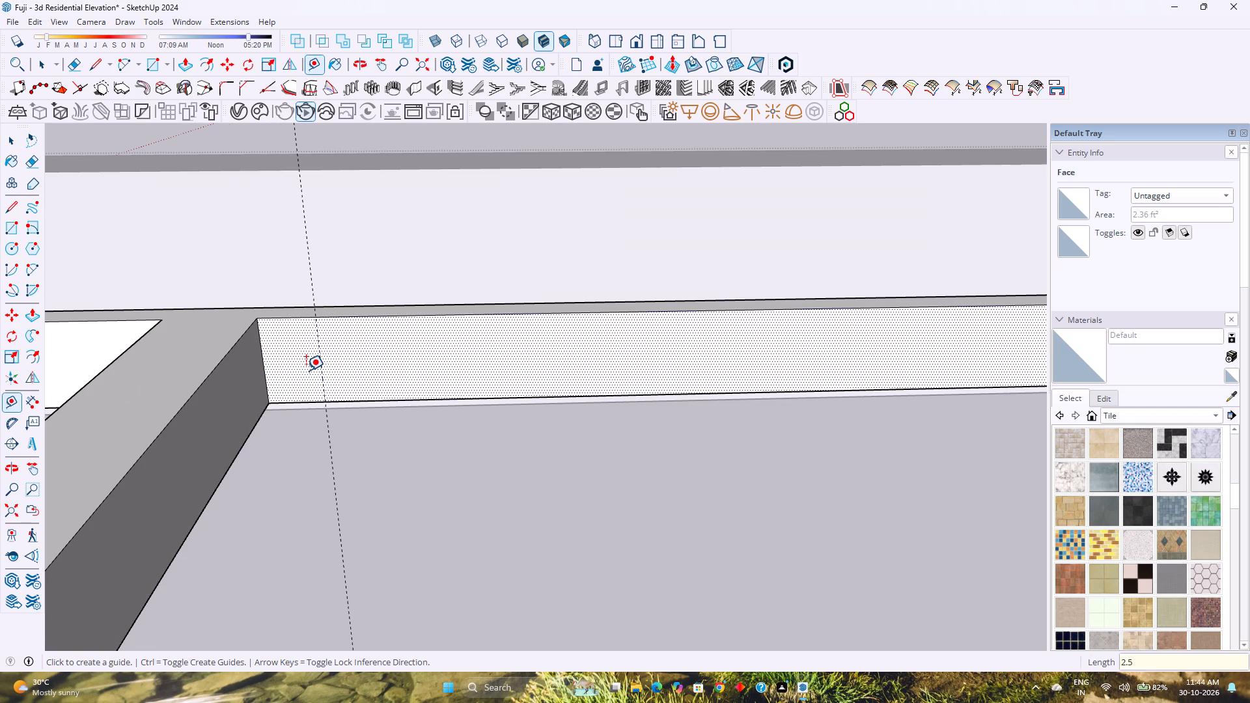
Place a matching vertical guide 2.5" from the square corner at the other end of the same inner face.
scroll(306, 370, "down", 7)
middle_click_drag(439, 397, 205, 450, "shift")
scroll(254, 451, "down", 4)
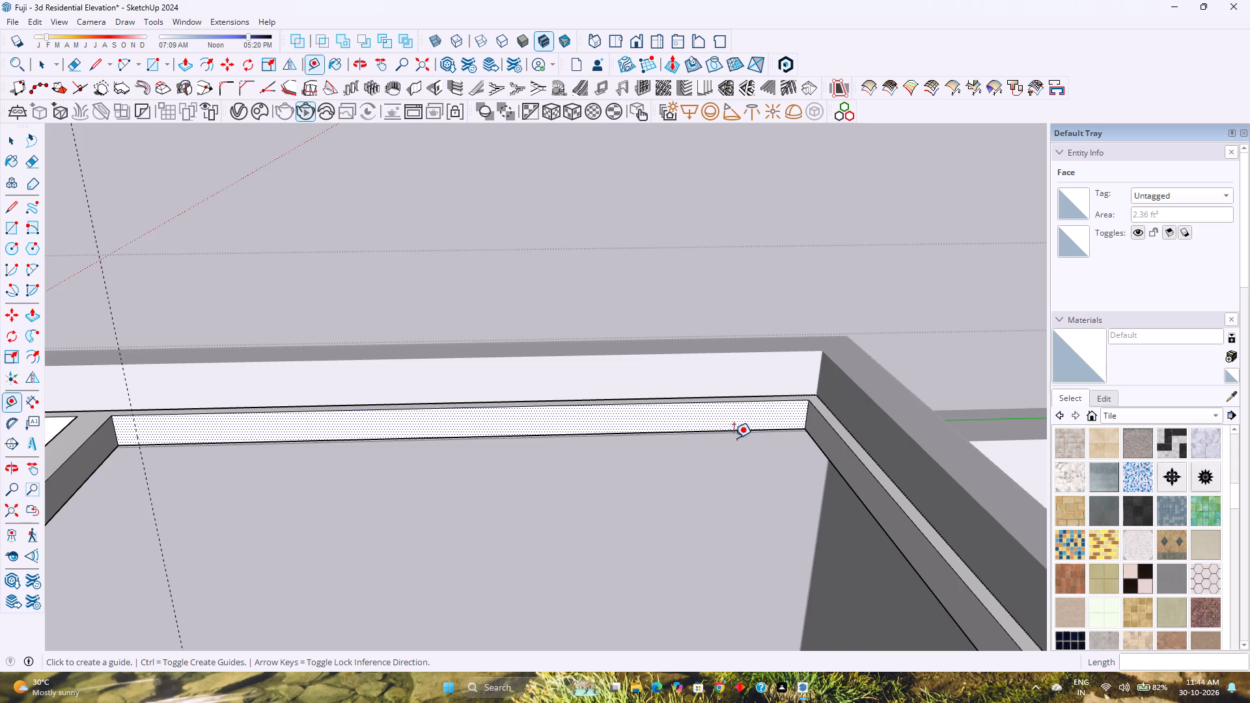
scroll(756, 424, "up", 5)
left_click(837, 406)
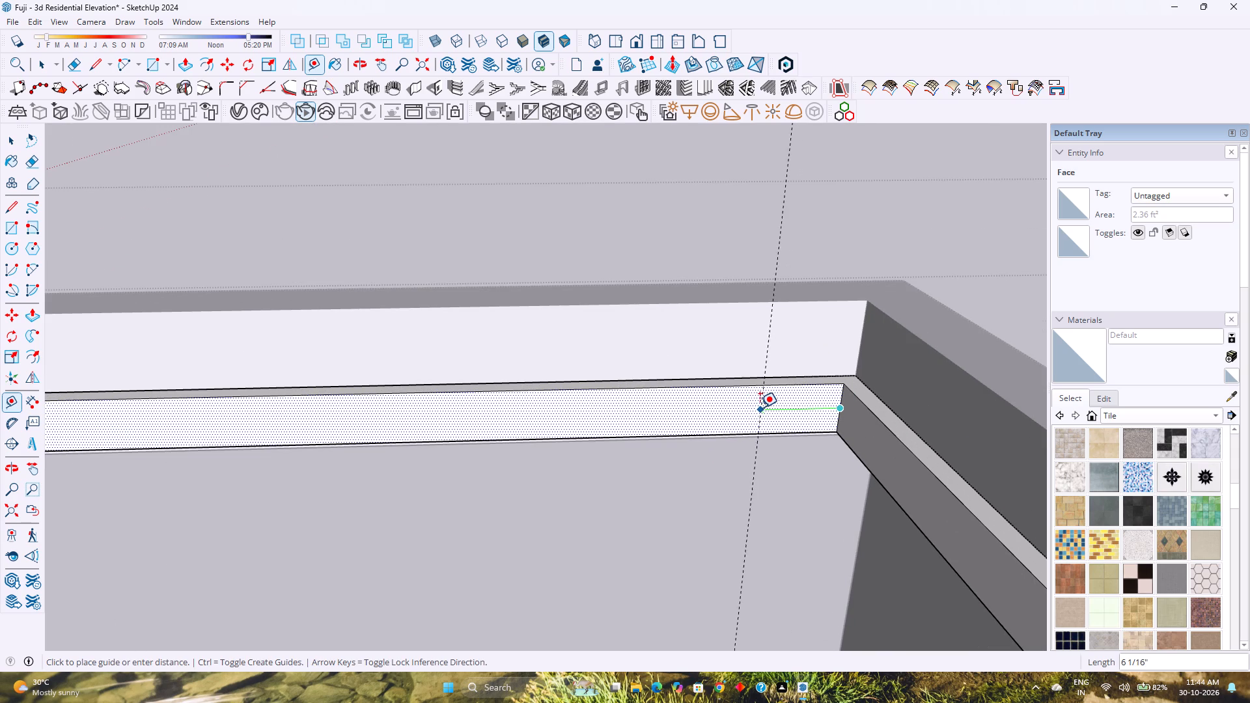
type("2.5")
key("Return")
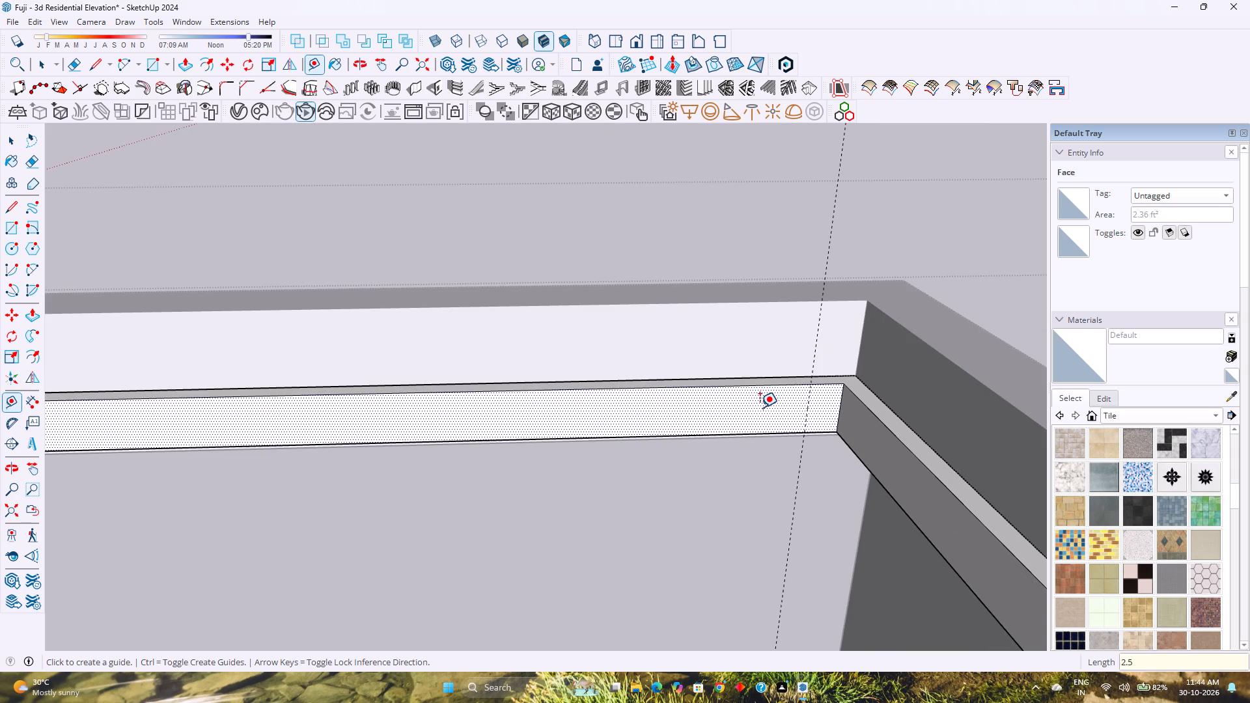
Place a horizontal guide 1" above the lower edge of the same inner face.
scroll(756, 407, "down", 4)
middle_click_drag(475, 484, 826, 522, "shift")
middle_click(826, 522, "shift")
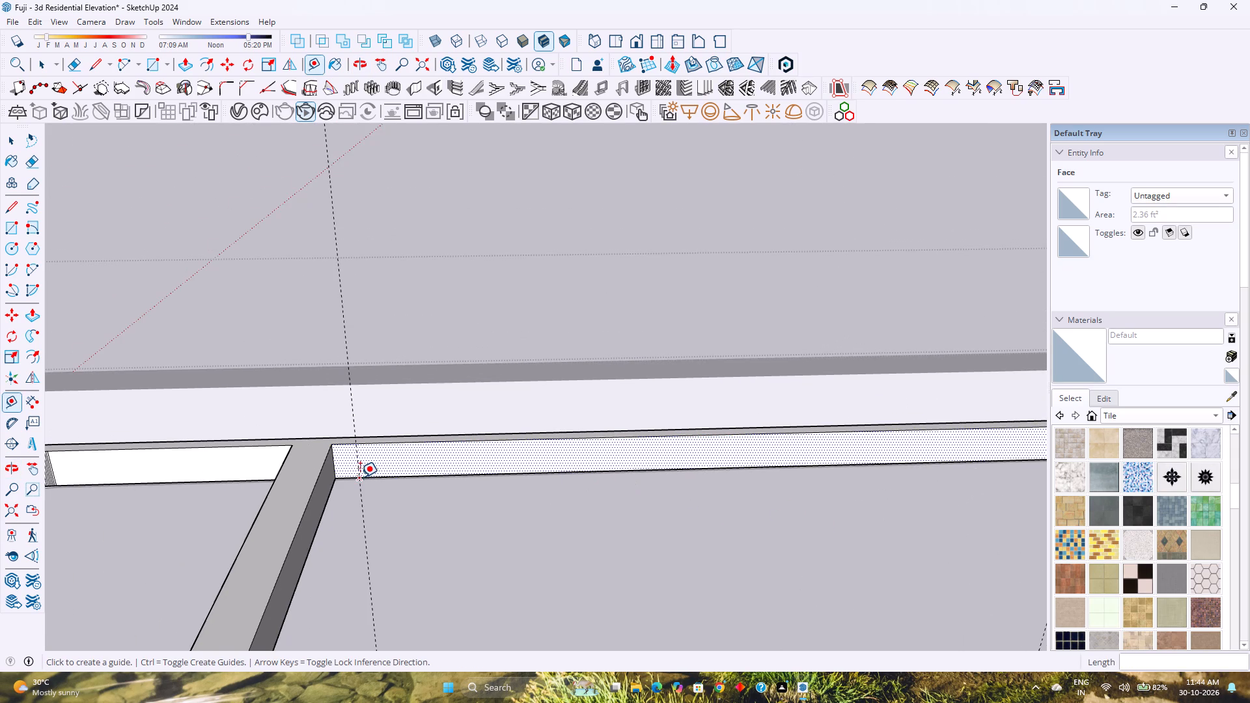
scroll(360, 477, "up", 9)
middle_click_drag(360, 477, 334, 456)
middle_click(334, 456)
left_click(369, 471)
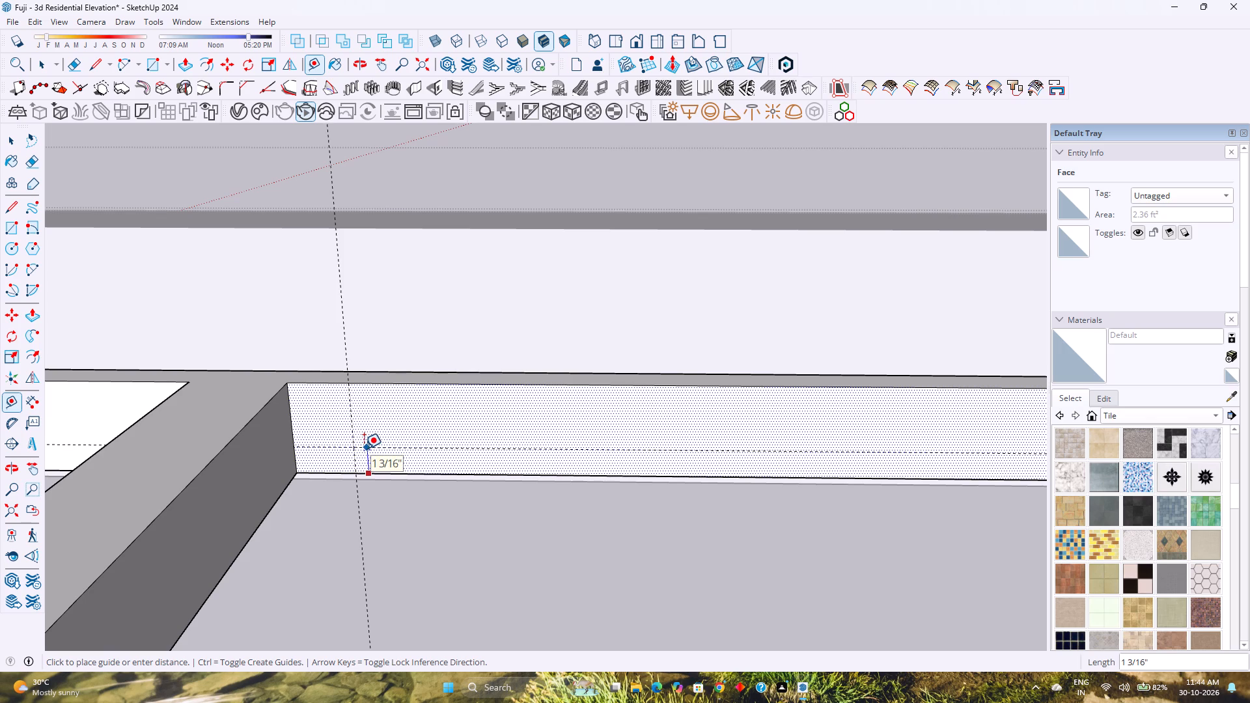
key("1")
key("Return")
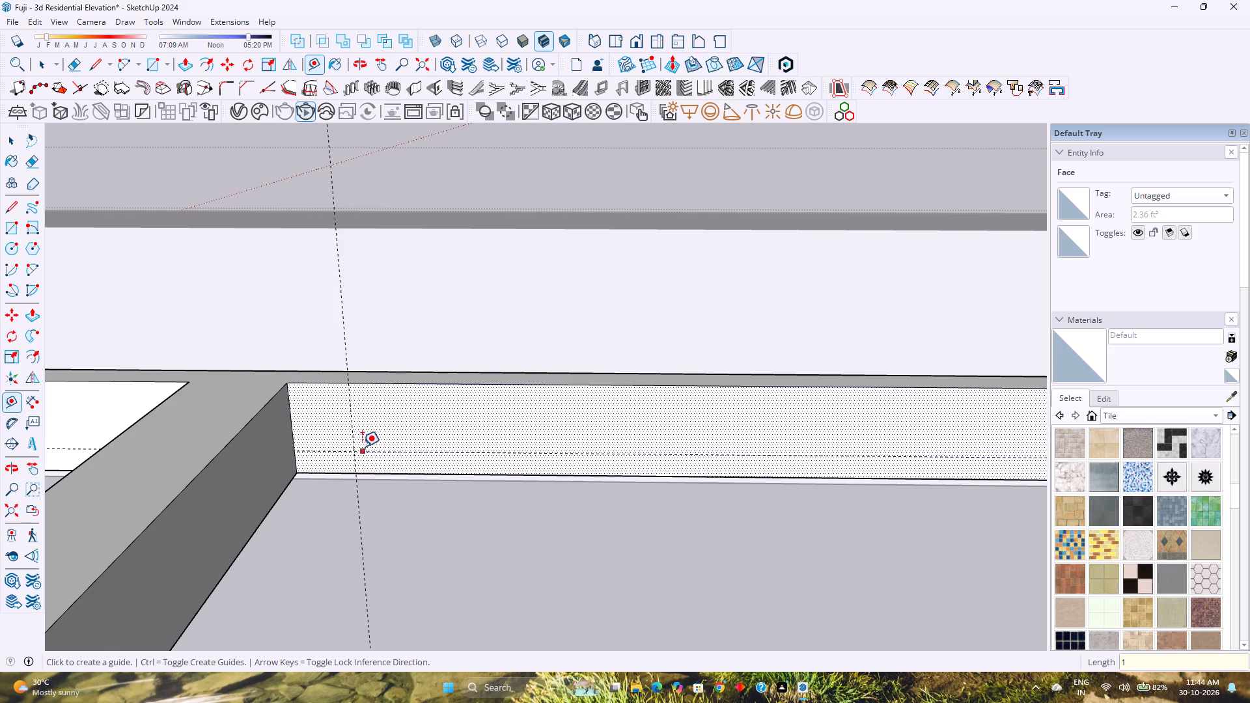
Place a horizontal guide 1" below the upper edge of the end strip's longer inner face.
left_click(403, 383)
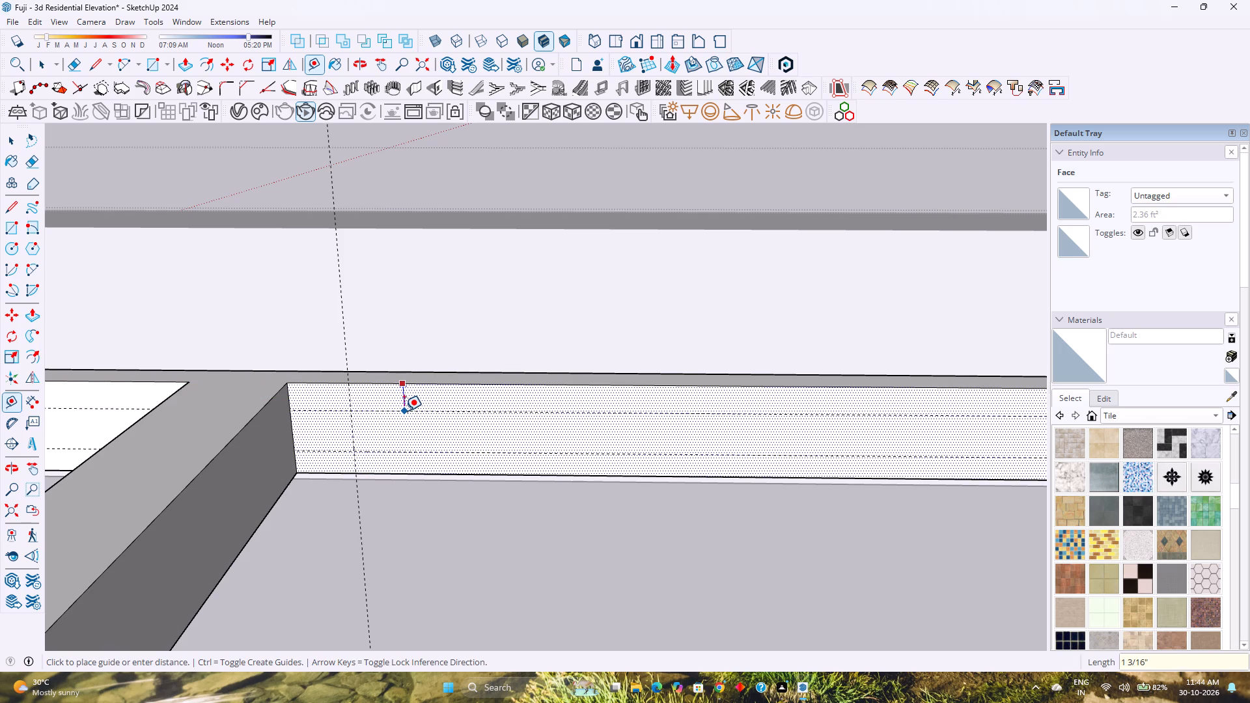
key("1")
key("Return")
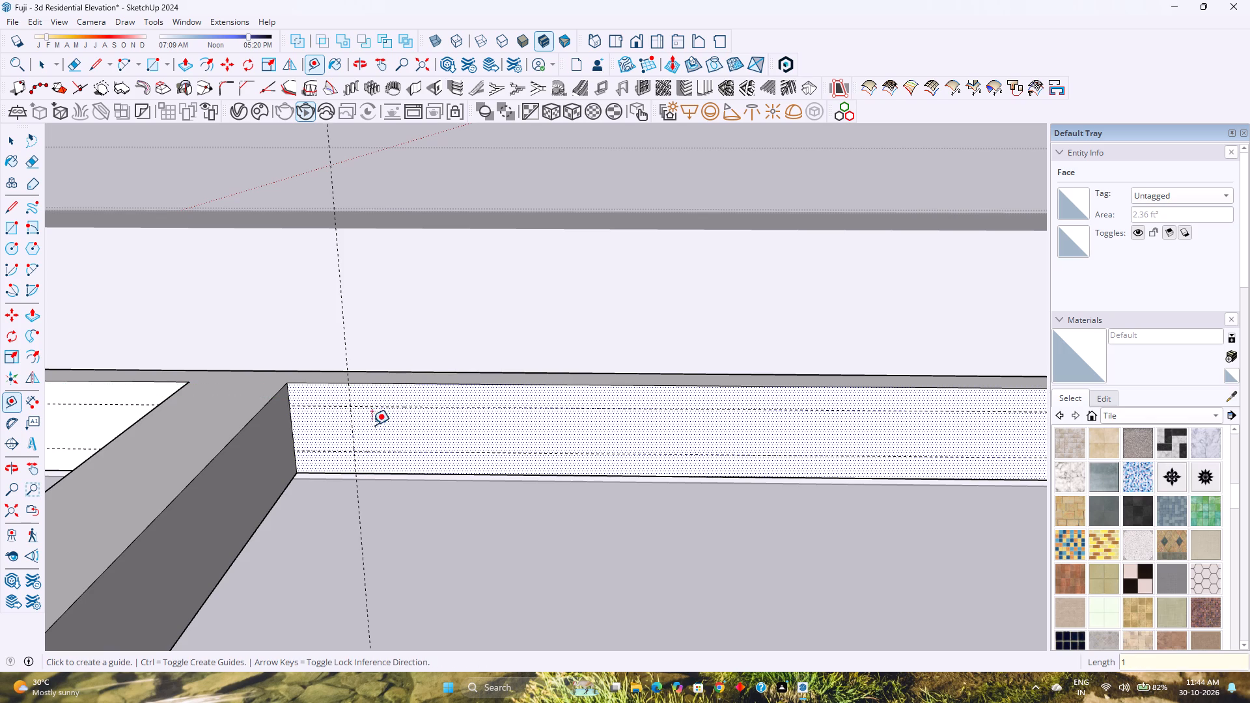
Place a second vertical guide 3" from the vertical guide near the lengthwise divider, towards the square corner.
left_click(352, 434)
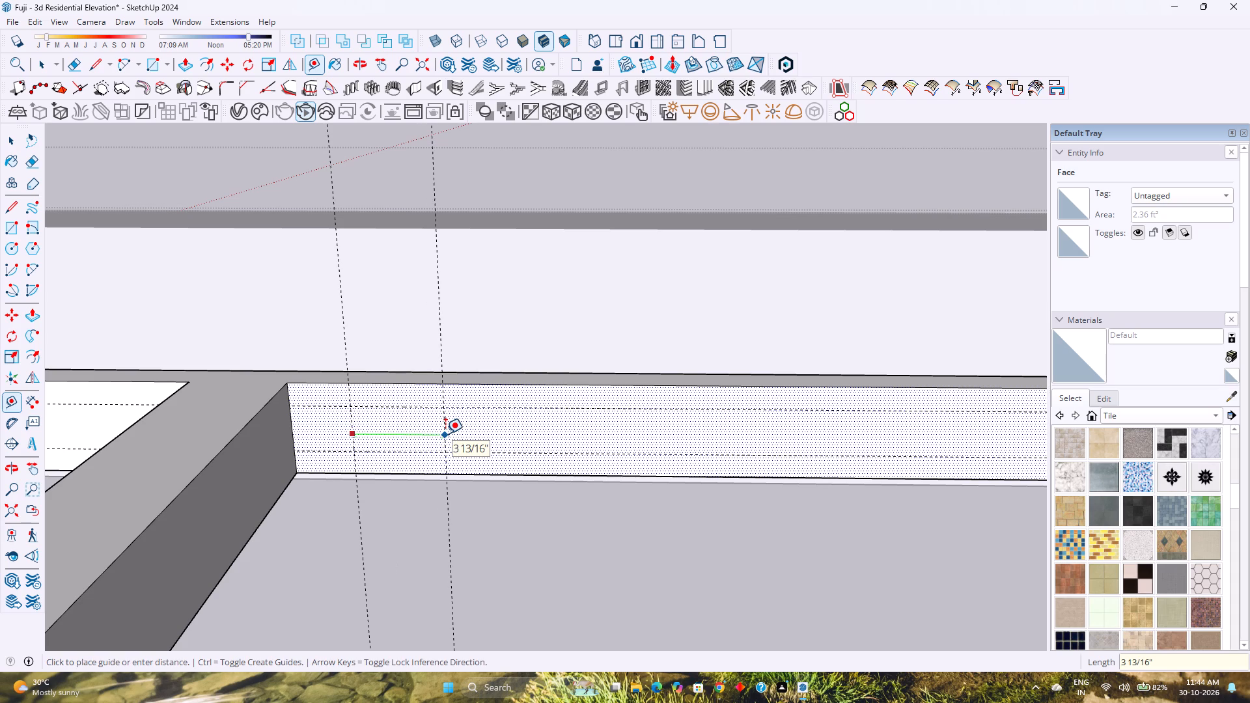
key("3")
key("Return")
Draw a 3" wide rectangle on the inner face, bounded by the two vertical guides near the divider and both horizontal guides.
scroll(456, 432, "up", 6)
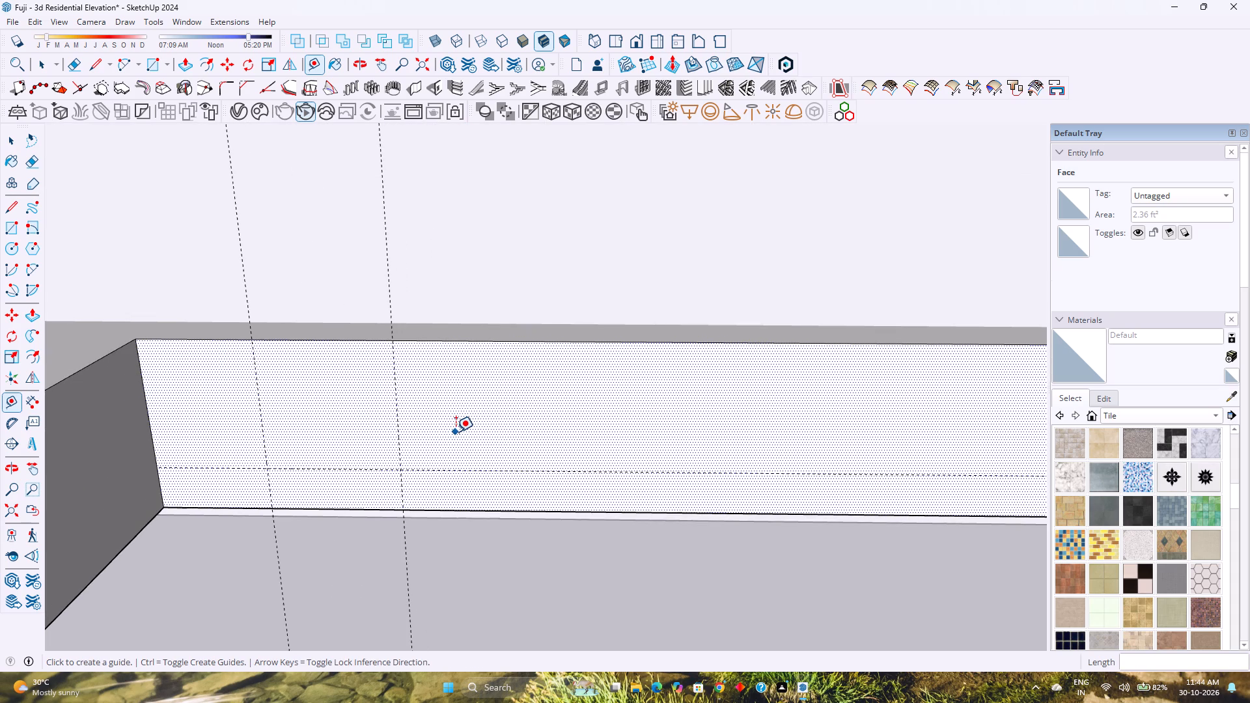
middle_click_drag(397, 439, 378, 485)
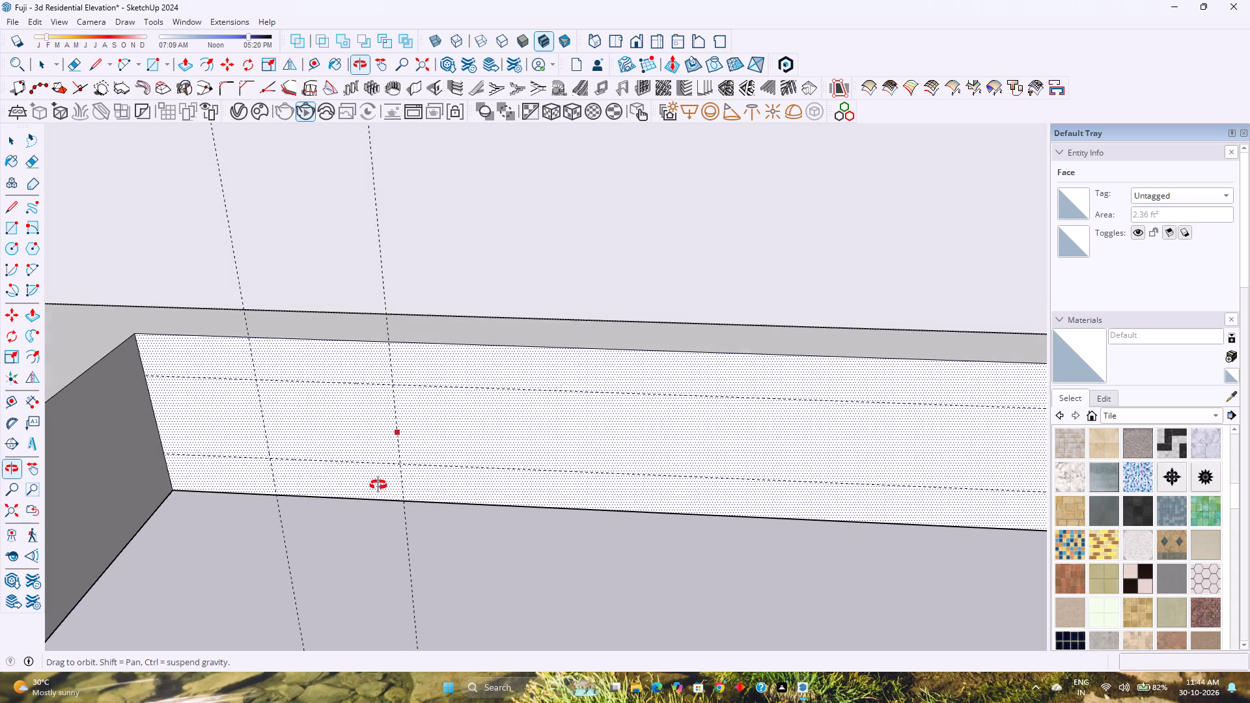
middle_click_drag(378, 485, 378, 484)
middle_click(378, 484)
key("r")
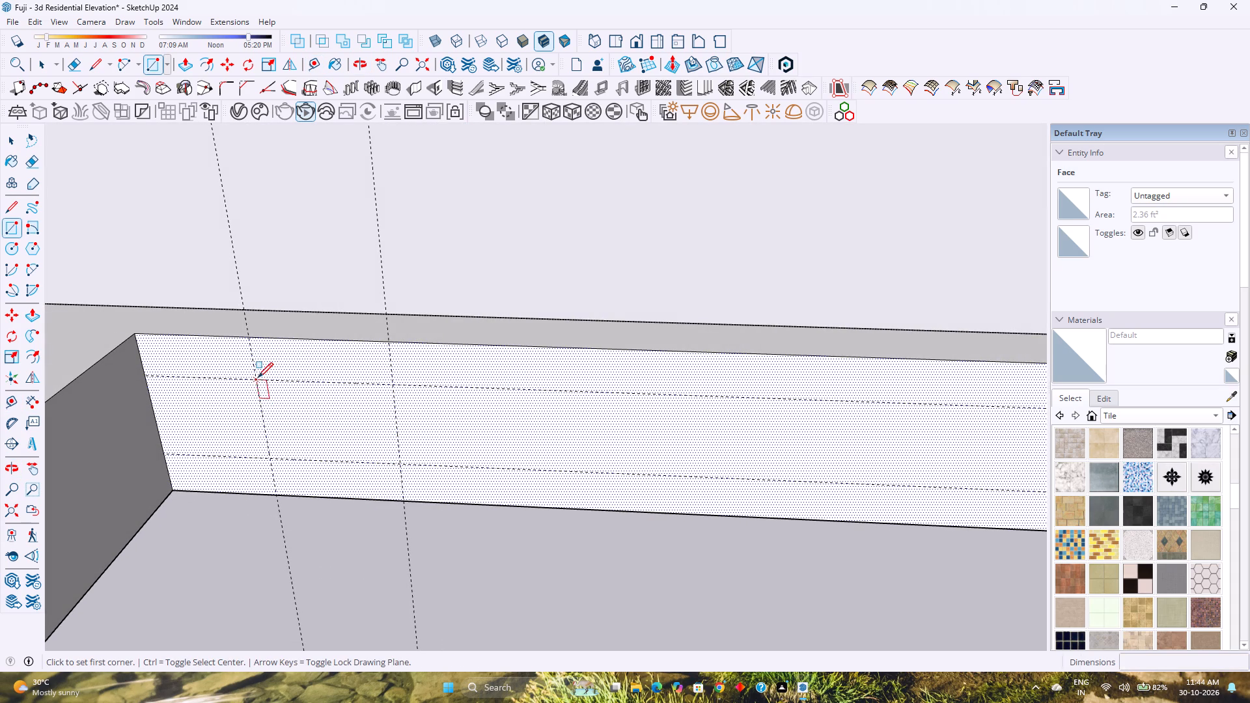
left_click(258, 378)
left_click(398, 463)
key("space")
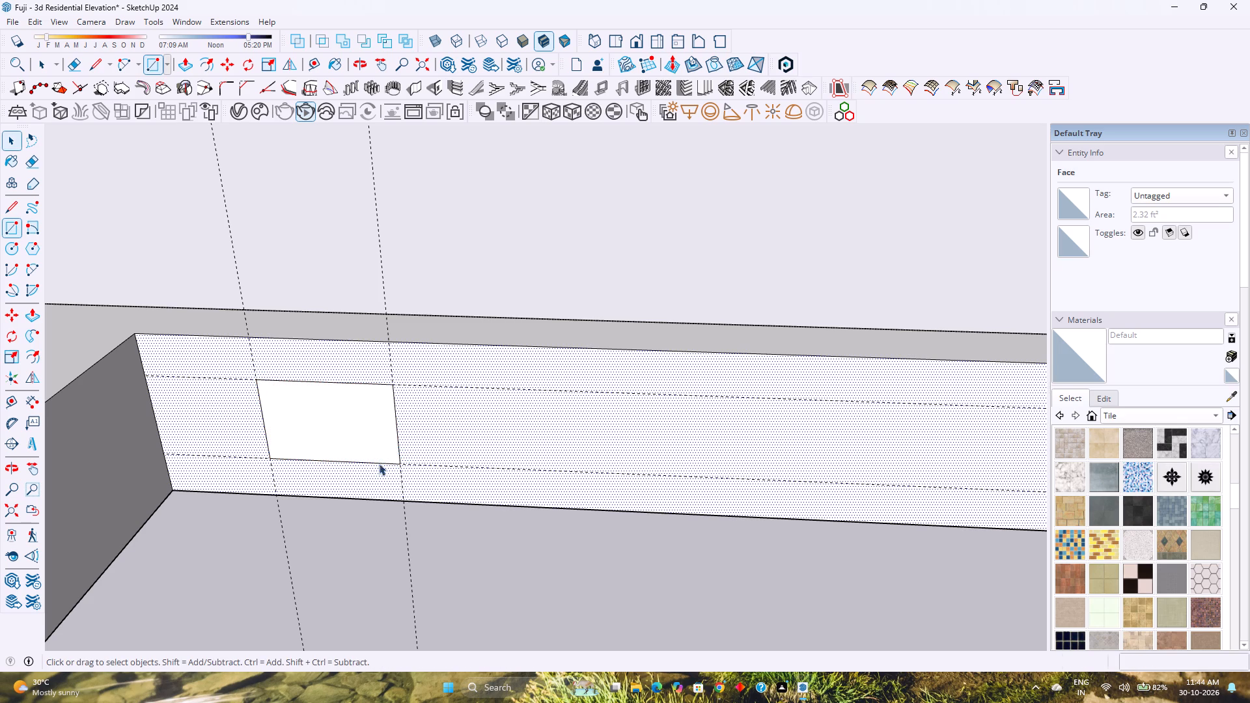
Make the rectangle and its edges a component with the definition name 1.
double_click(349, 448)
right_click(349, 448)
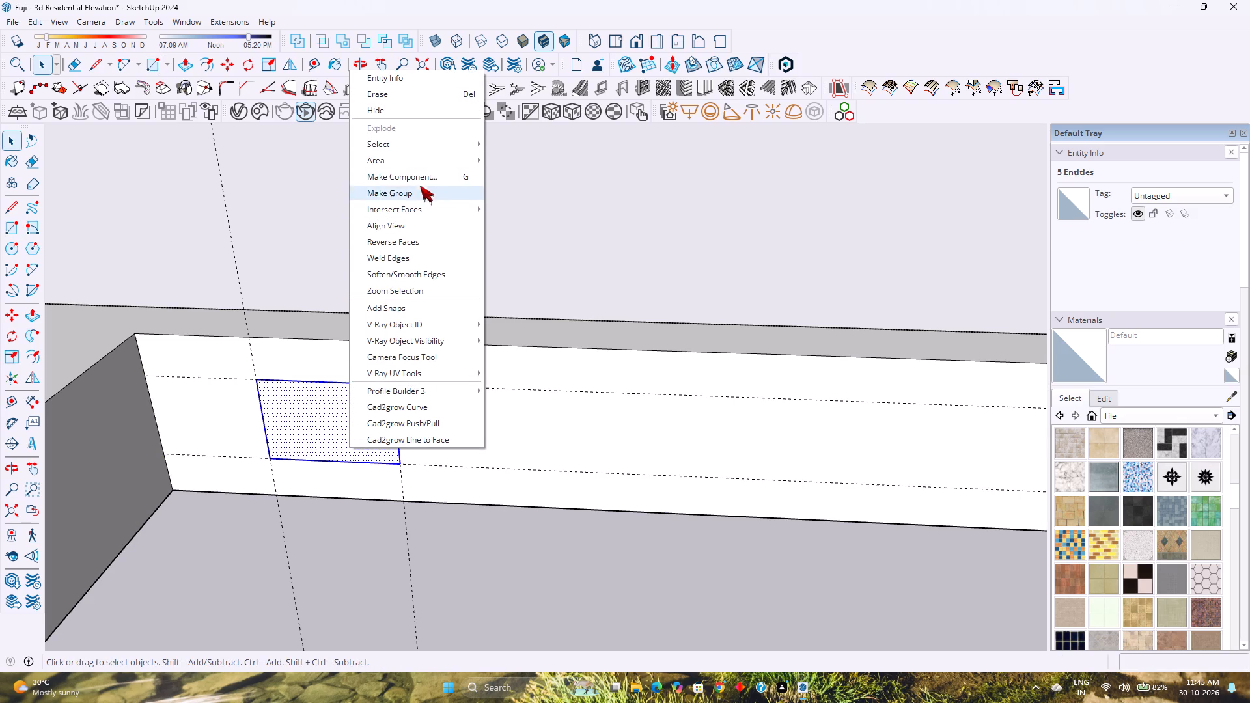
left_click(410, 171)
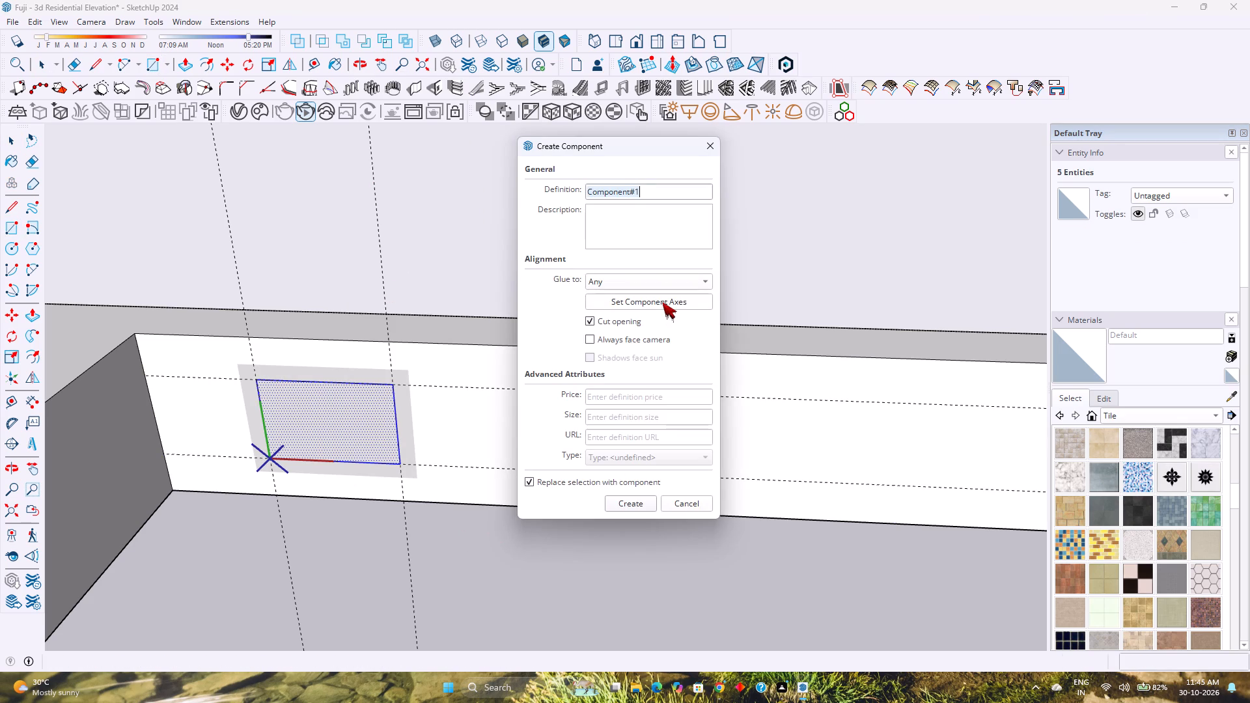
key("1")
key("Return")
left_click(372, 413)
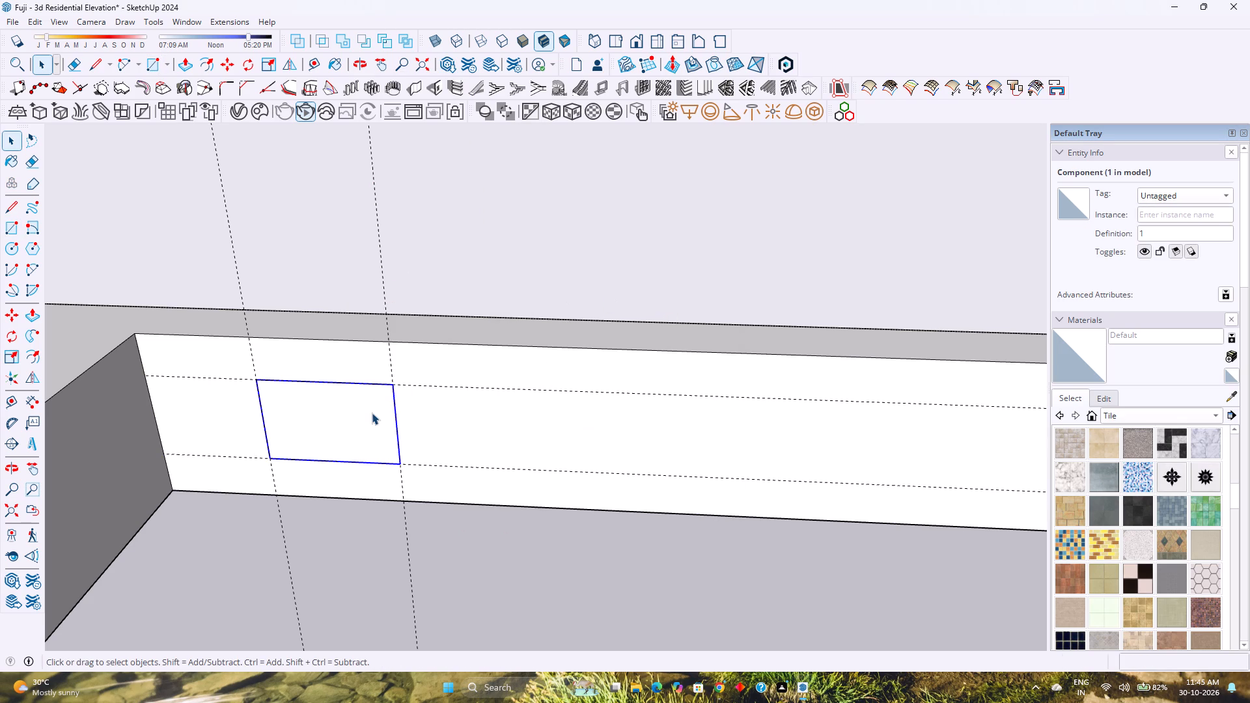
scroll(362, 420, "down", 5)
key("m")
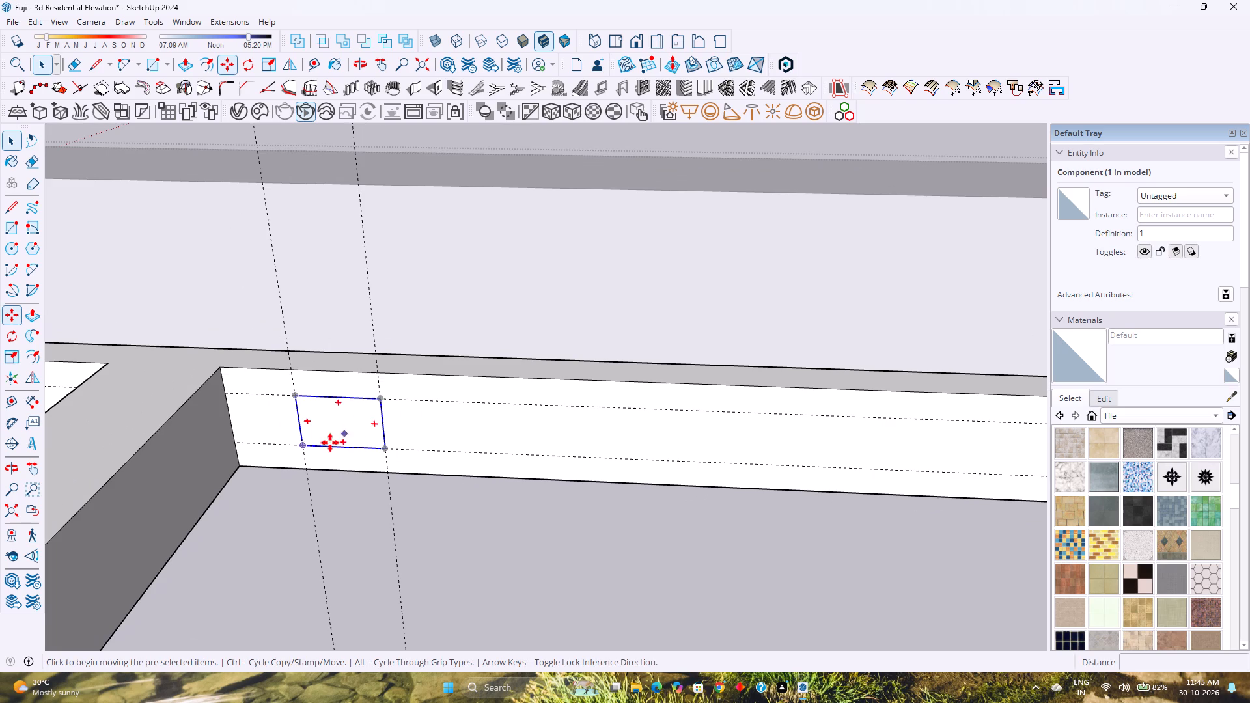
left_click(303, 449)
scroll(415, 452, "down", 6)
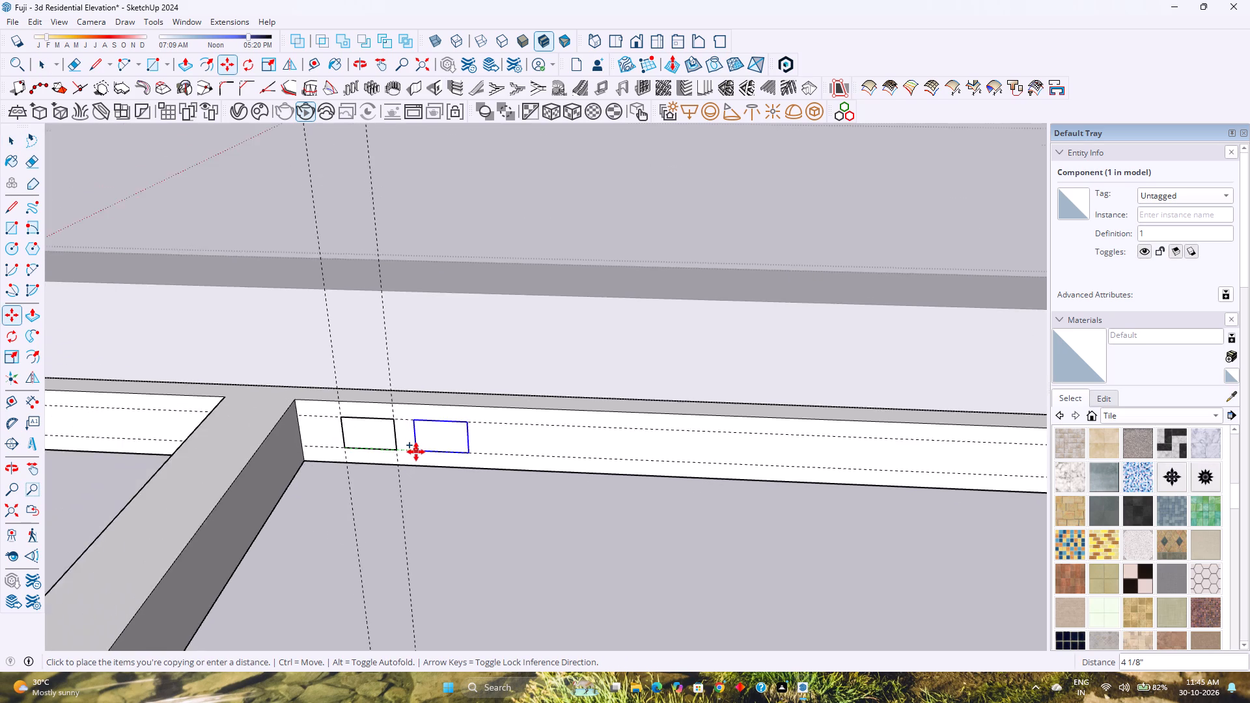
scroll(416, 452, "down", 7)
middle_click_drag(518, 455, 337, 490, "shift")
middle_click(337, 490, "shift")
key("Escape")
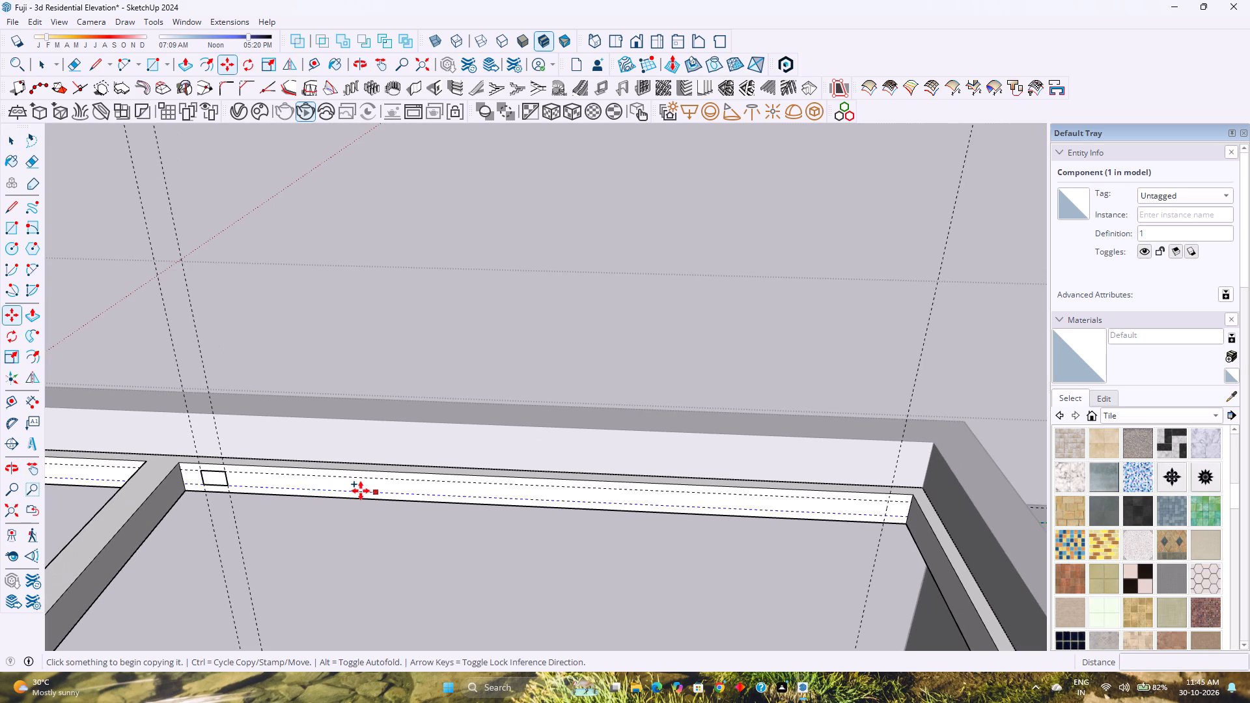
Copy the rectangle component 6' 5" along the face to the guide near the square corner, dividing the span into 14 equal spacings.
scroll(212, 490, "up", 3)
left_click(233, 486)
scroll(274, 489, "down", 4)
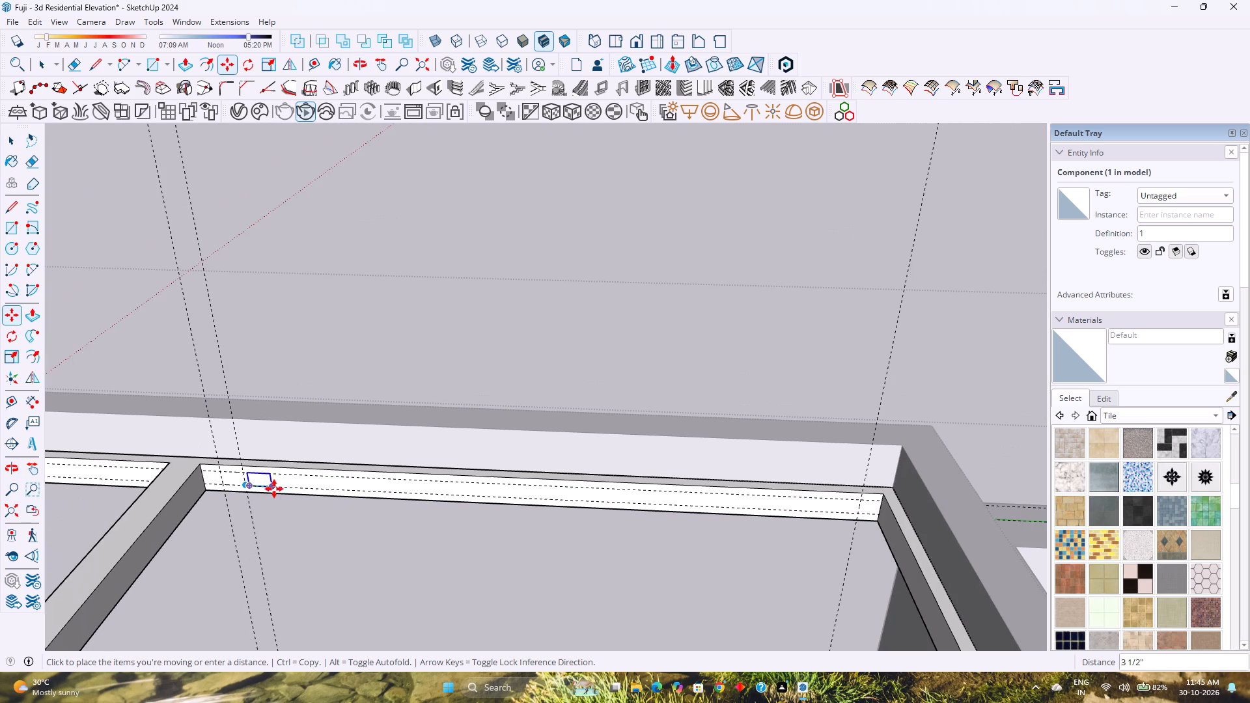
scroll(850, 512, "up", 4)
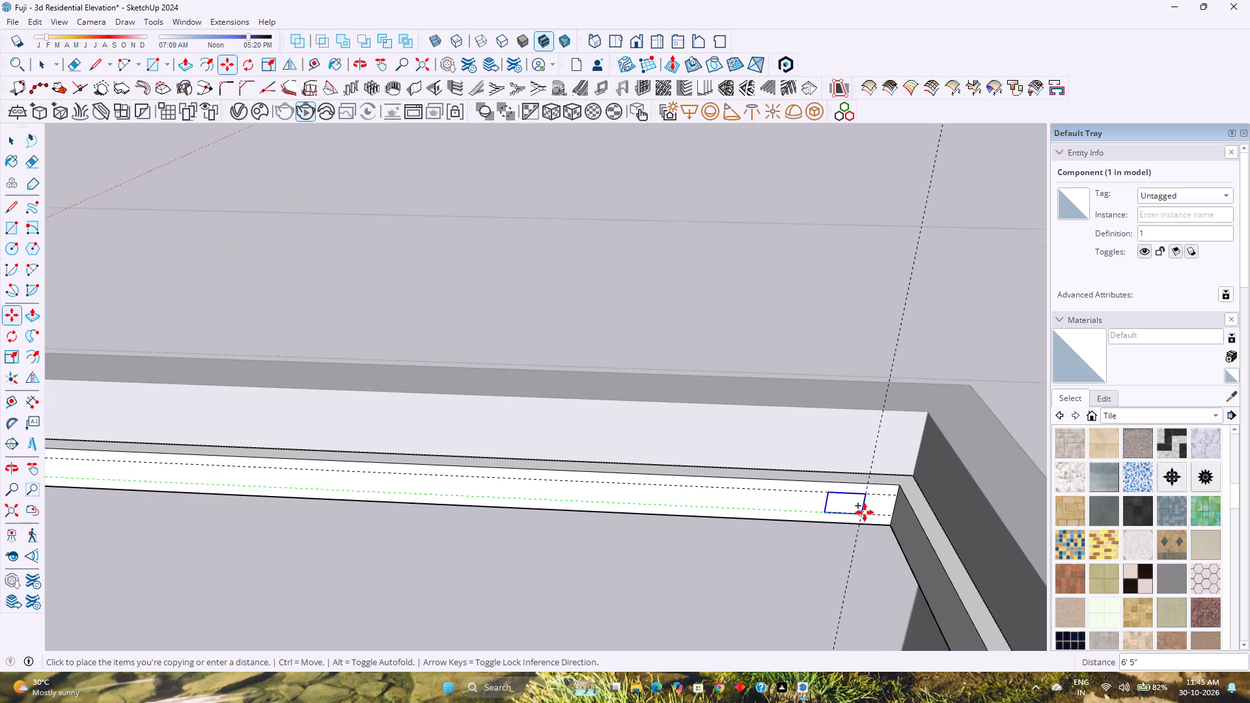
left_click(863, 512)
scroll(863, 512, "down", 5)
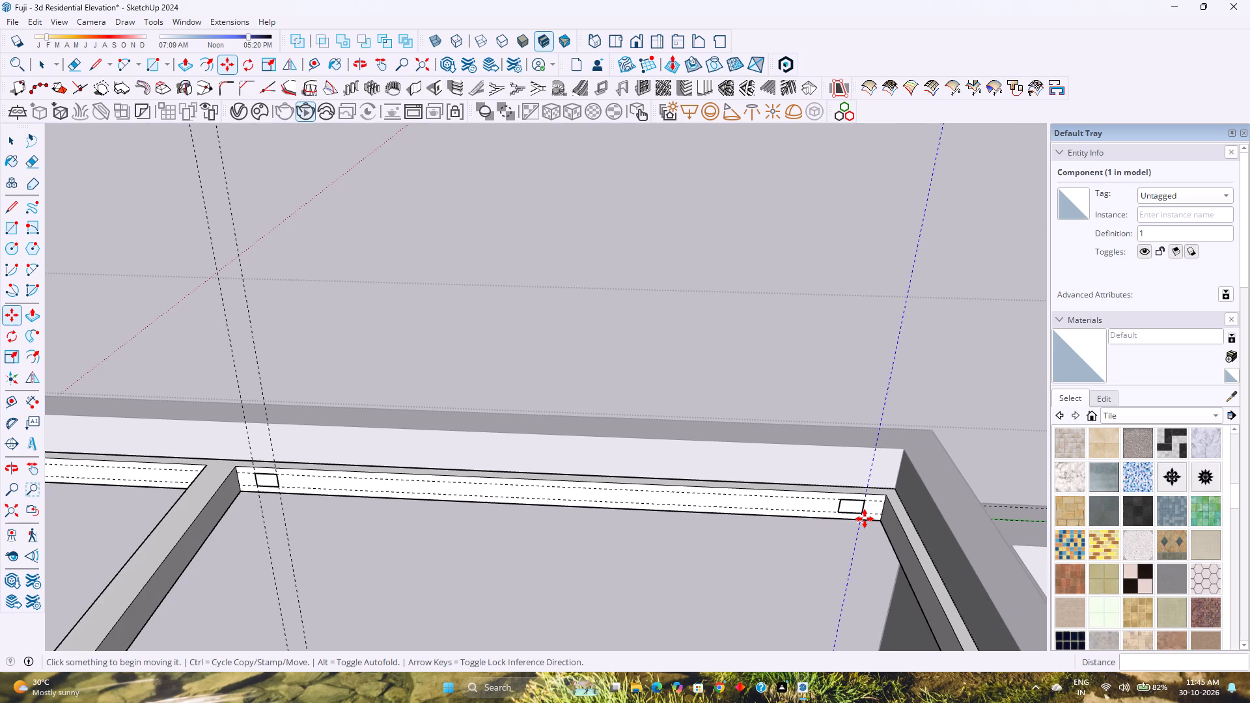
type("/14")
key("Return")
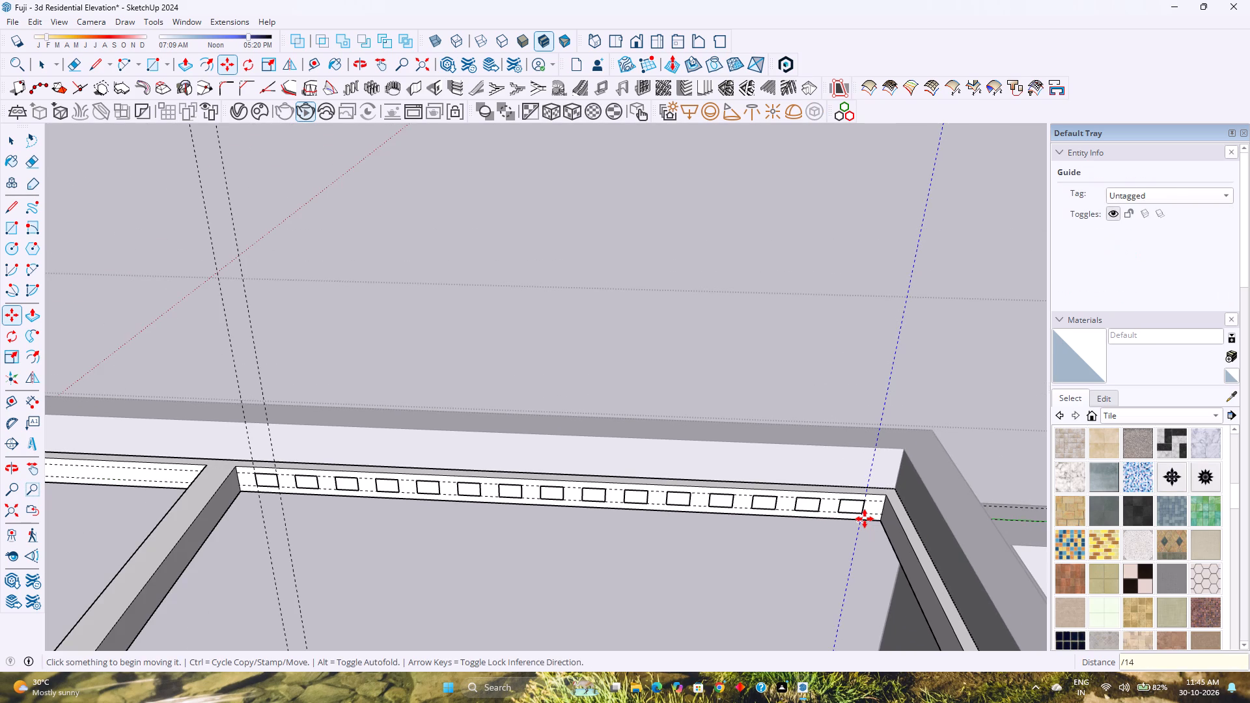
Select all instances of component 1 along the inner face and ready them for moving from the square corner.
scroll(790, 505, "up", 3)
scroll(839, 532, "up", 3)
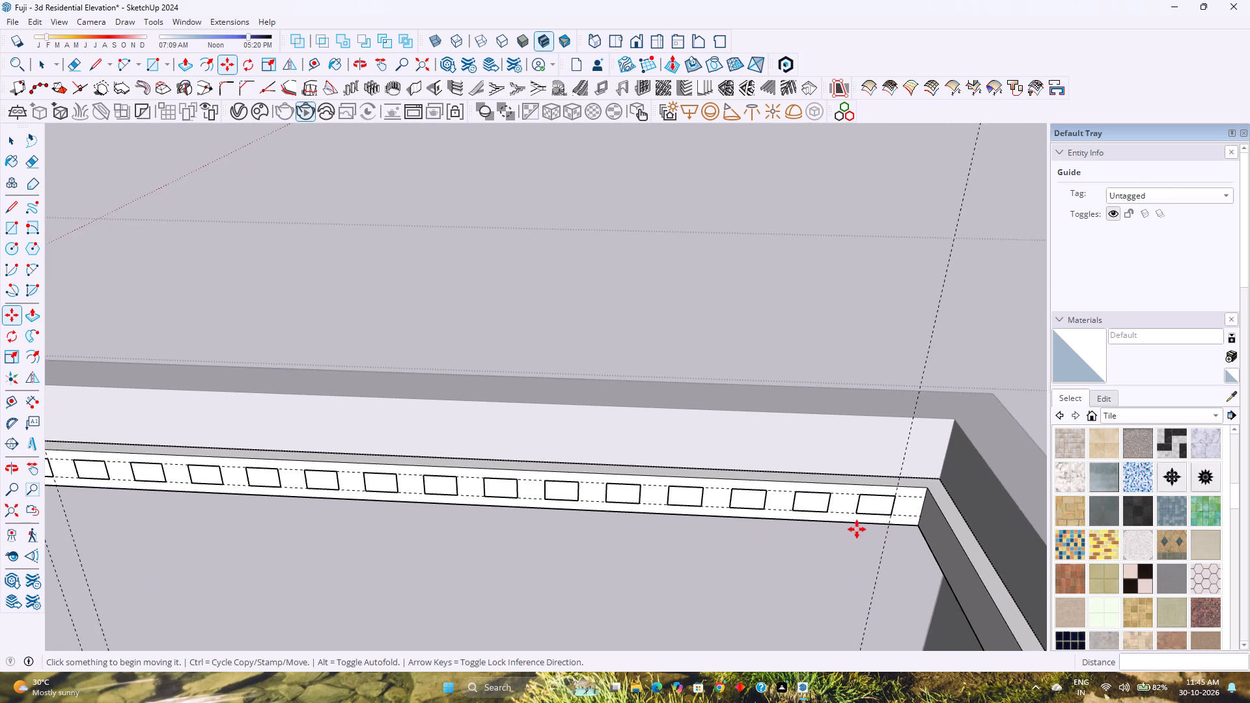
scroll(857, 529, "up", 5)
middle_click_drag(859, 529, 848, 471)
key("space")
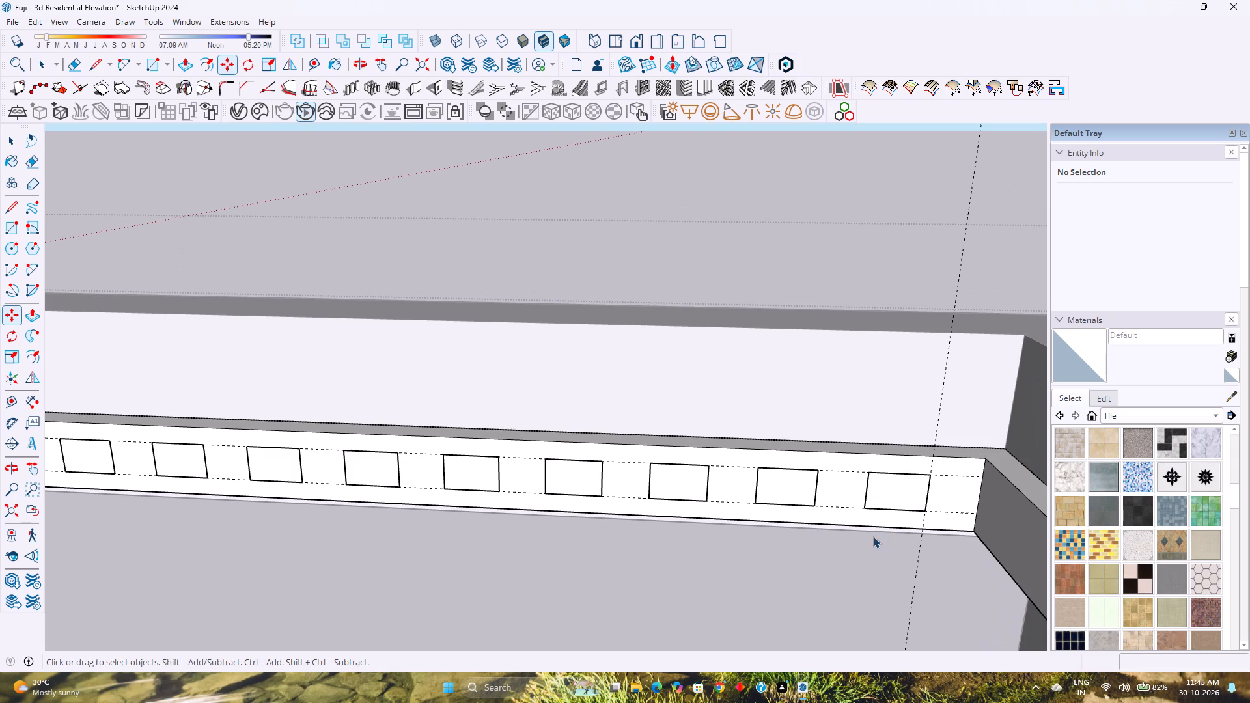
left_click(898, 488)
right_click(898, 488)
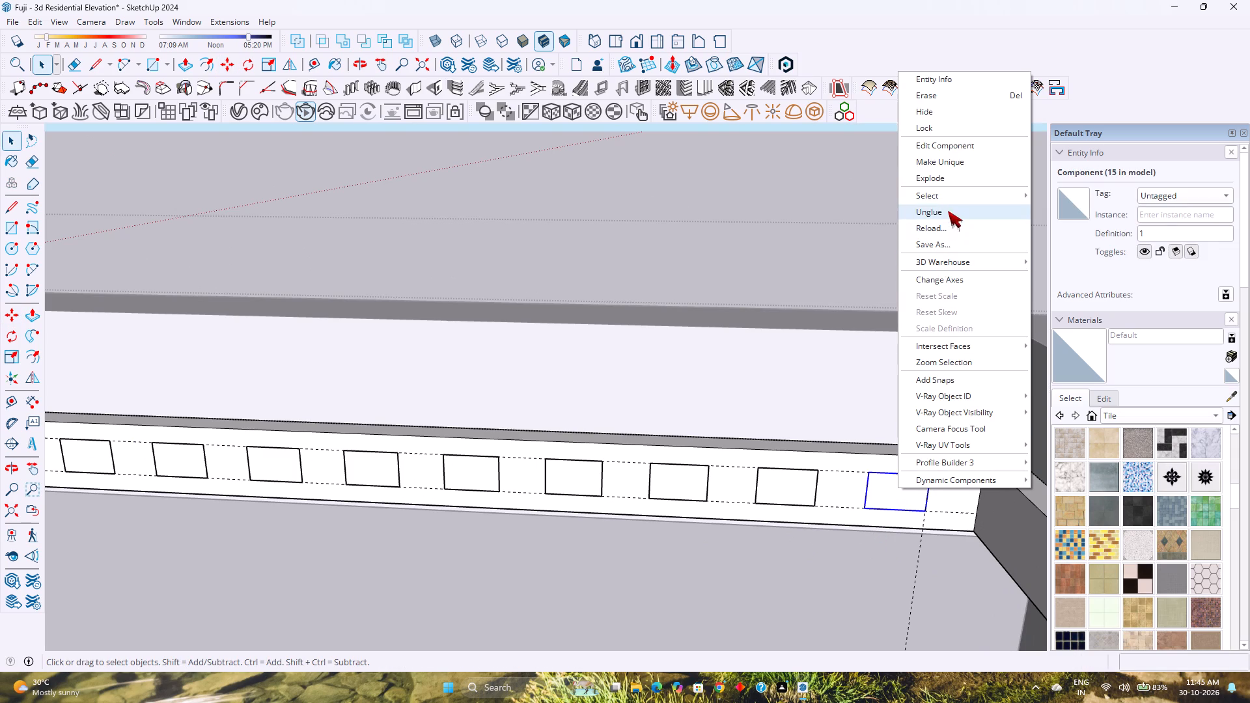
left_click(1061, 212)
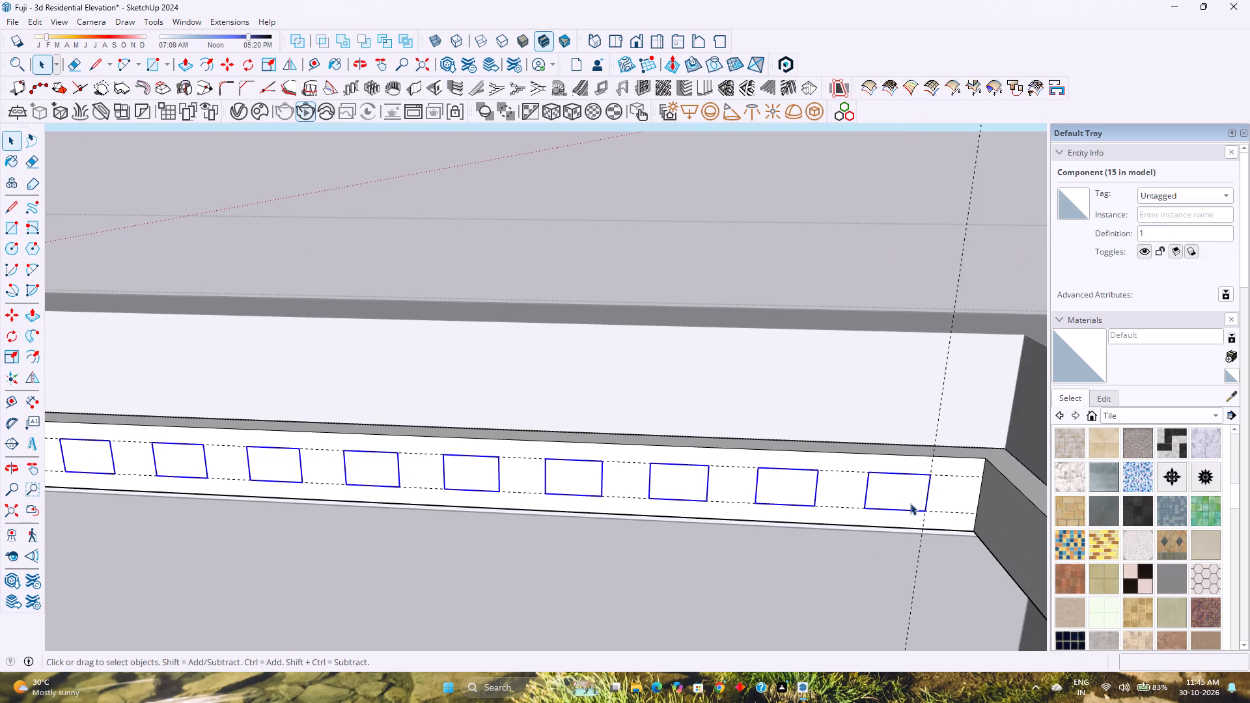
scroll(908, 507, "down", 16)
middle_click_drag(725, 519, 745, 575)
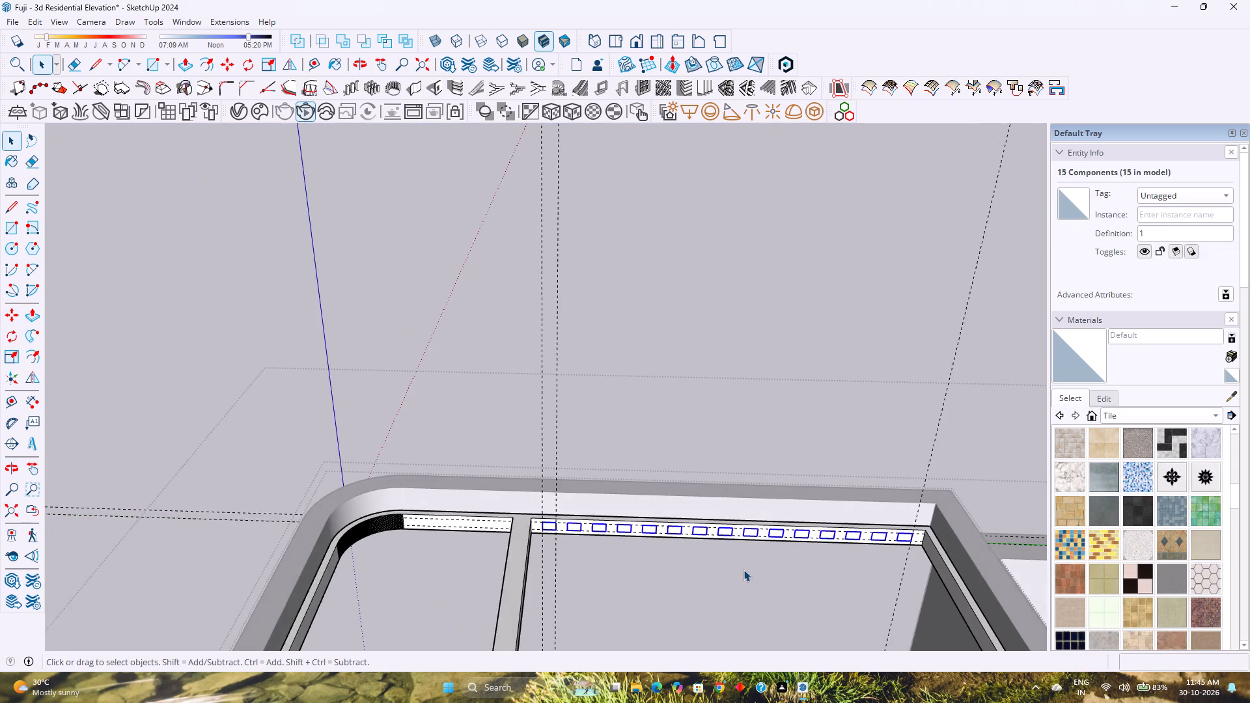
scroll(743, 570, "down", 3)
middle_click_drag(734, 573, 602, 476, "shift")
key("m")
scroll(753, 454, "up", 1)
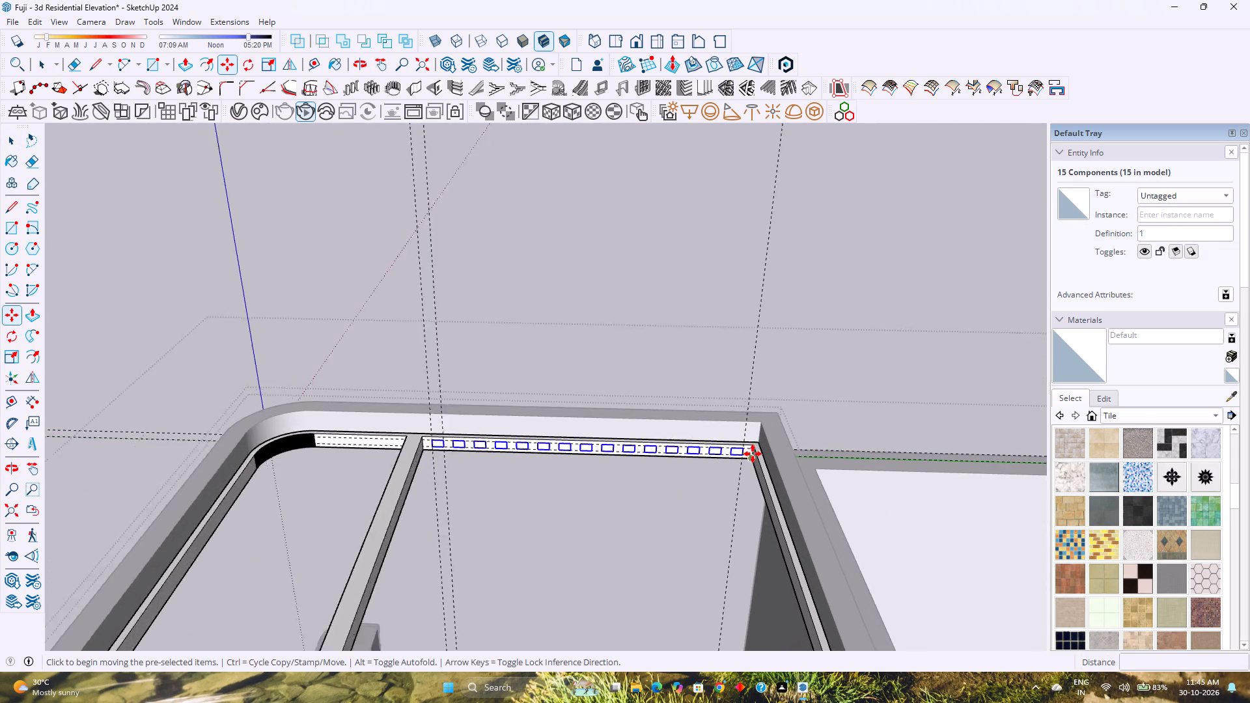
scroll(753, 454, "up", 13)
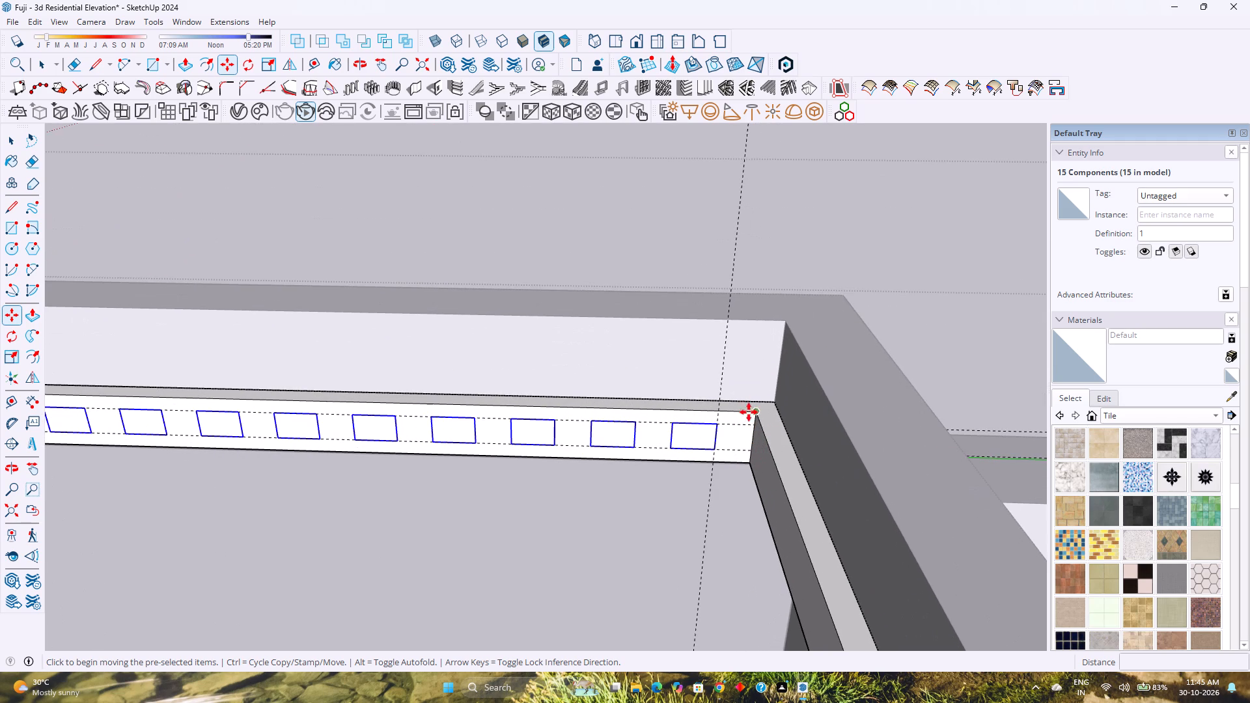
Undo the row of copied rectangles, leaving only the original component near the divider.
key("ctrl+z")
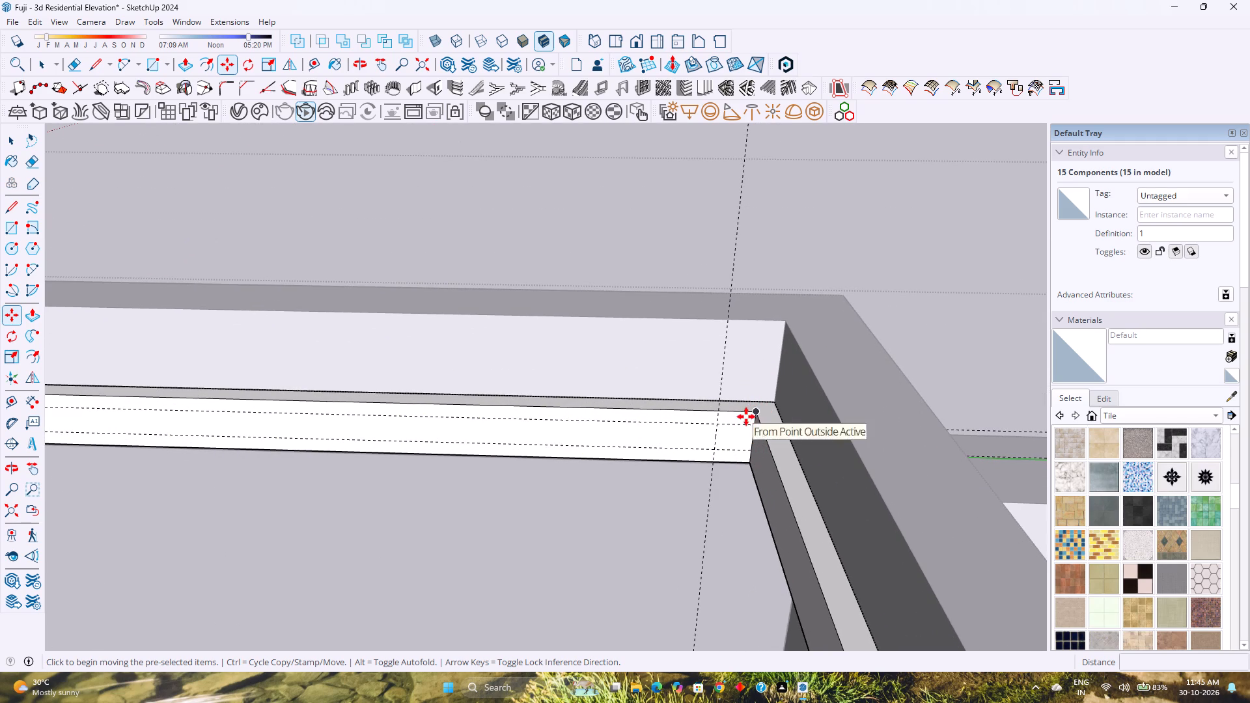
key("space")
Copy the rectangle component from beside the divider 6' 5" along the face to the vertical guide near the square corner.
scroll(566, 502, "down", 4)
middle_click_drag(454, 521, 727, 507, "shift")
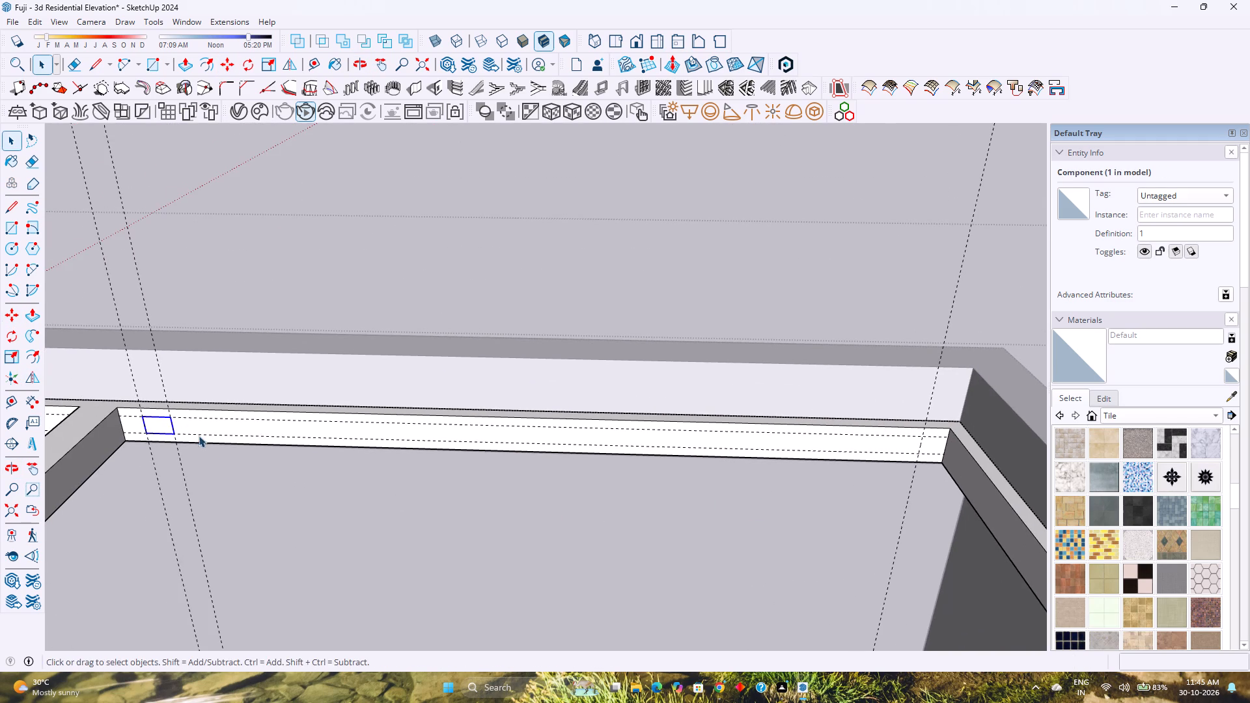
key("m")
left_click(174, 435)
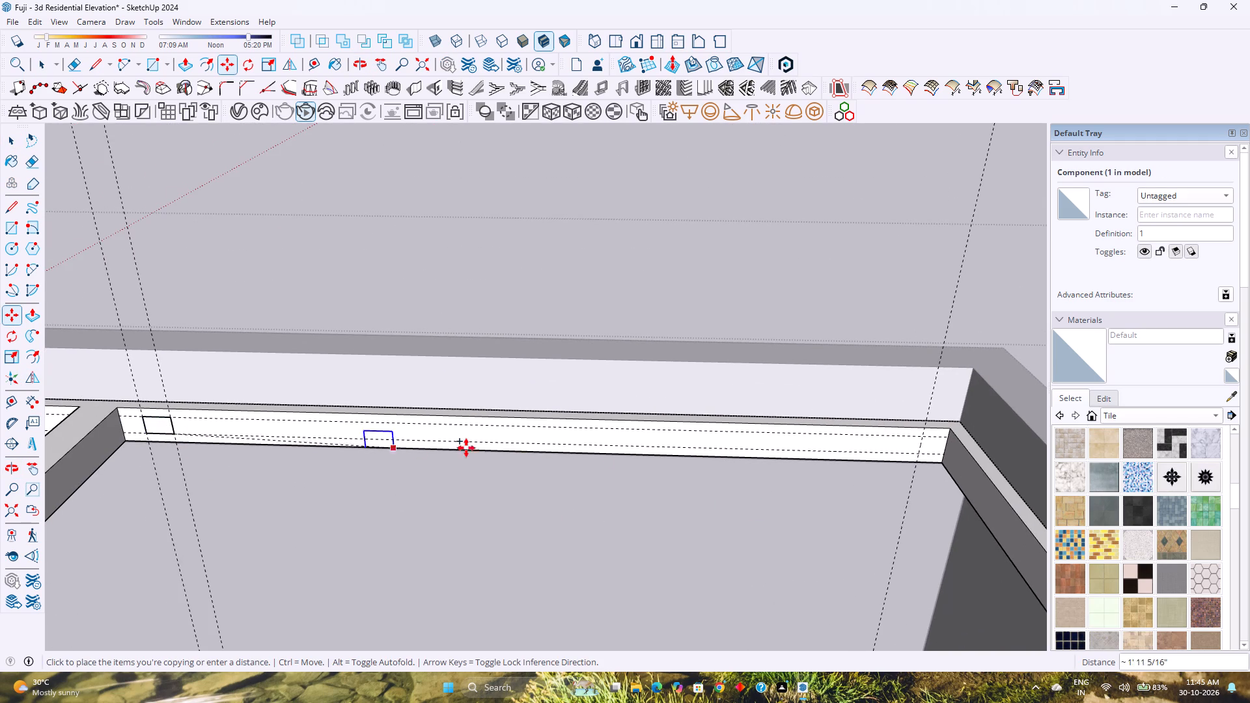
left_click(919, 450)
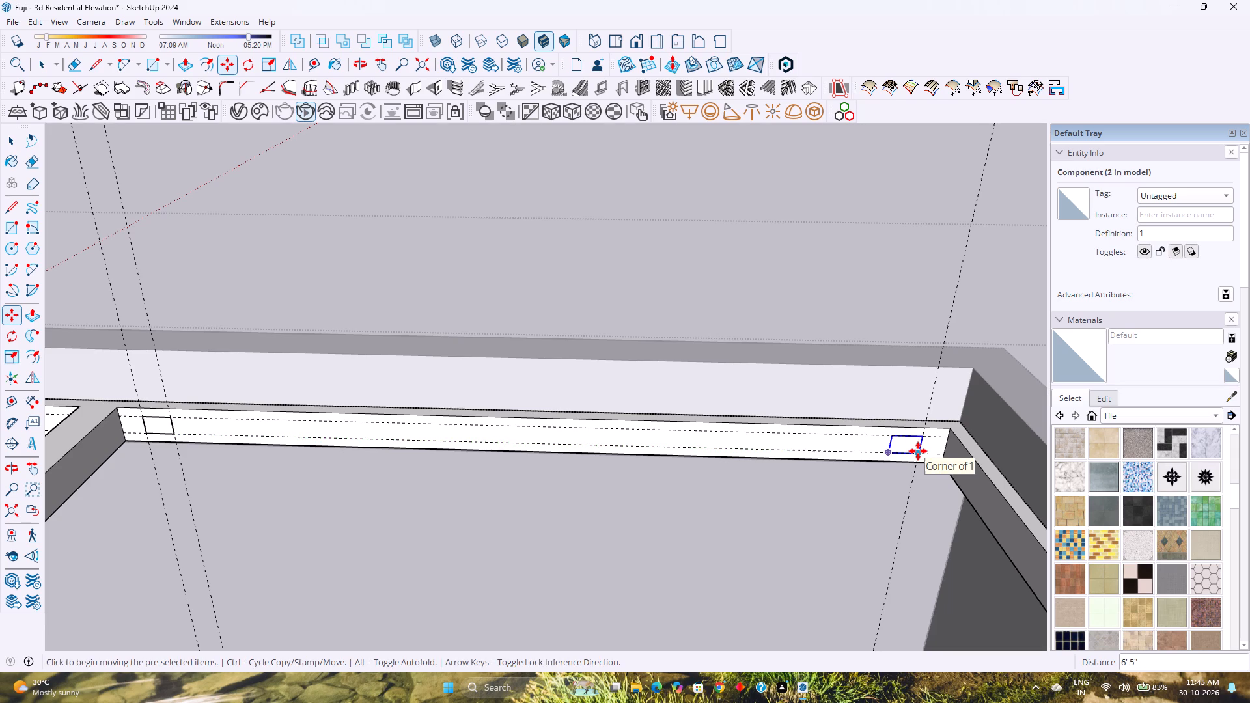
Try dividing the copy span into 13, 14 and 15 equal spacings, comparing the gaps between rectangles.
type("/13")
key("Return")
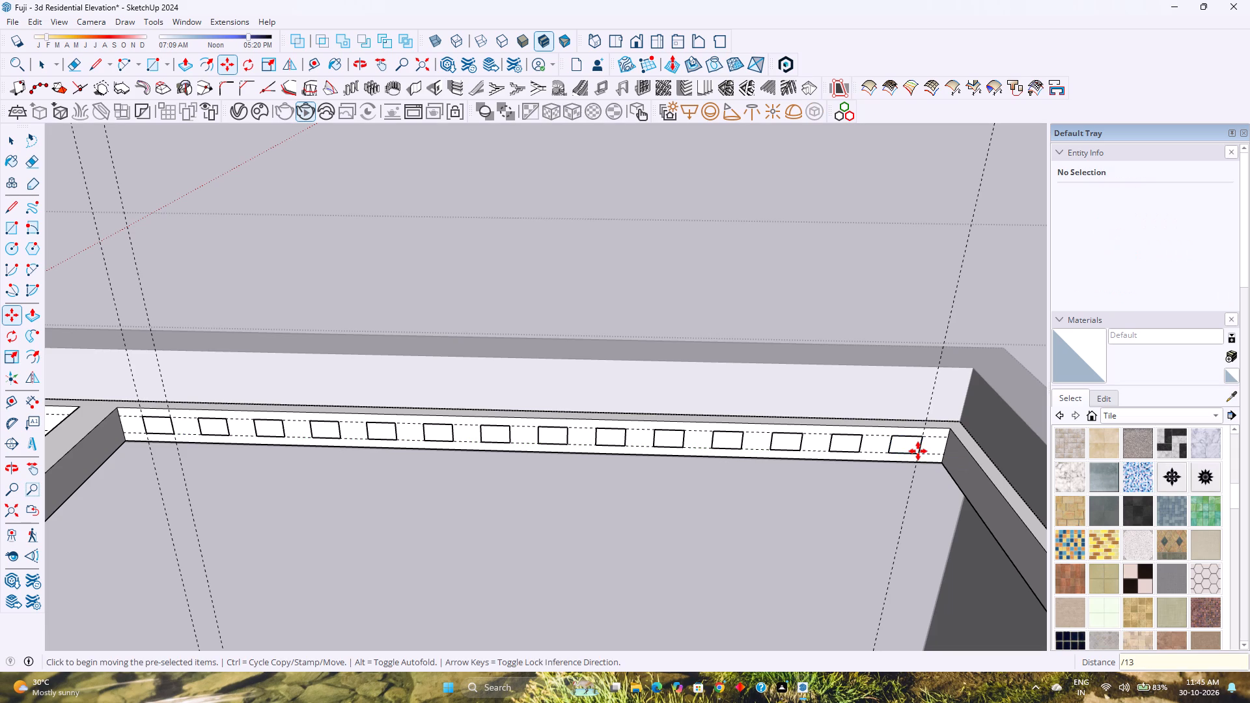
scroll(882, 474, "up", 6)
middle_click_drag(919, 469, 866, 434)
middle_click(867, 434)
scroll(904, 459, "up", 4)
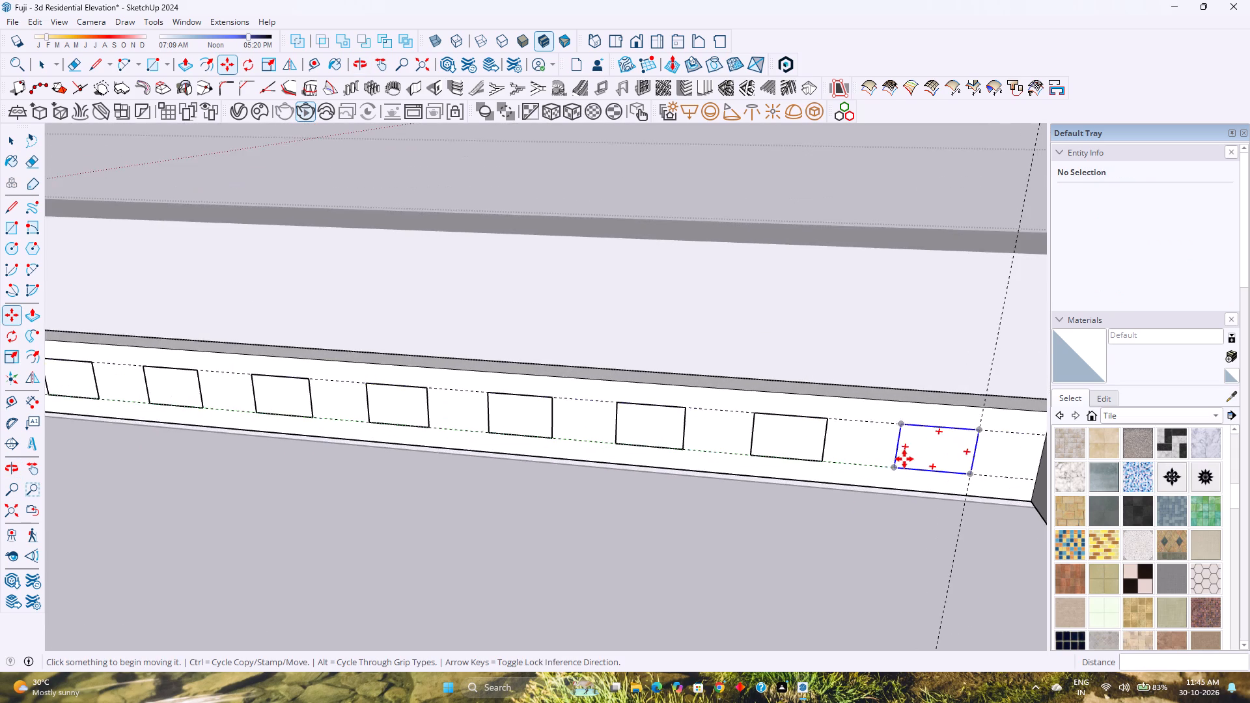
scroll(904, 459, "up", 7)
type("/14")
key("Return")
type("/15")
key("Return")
Set the row of rectangle copies to 14 equal divisions across the copy span.
scroll(823, 471, "down", 5)
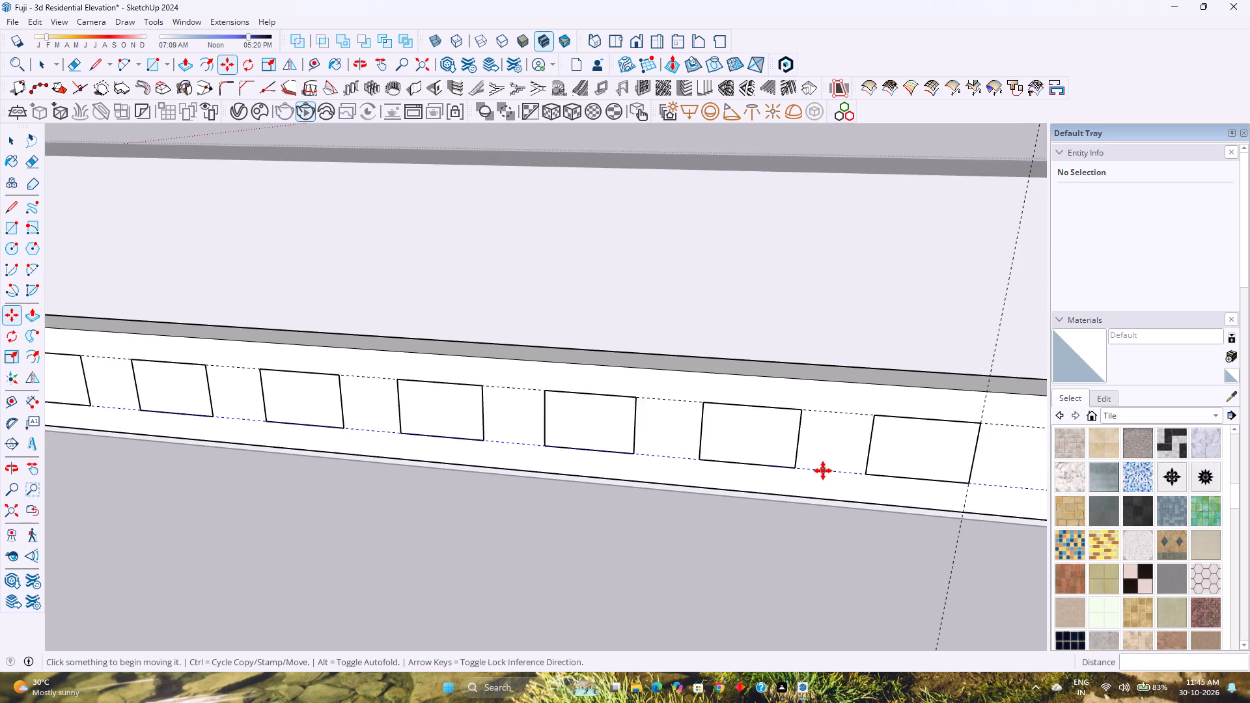
scroll(823, 471, "down", 2)
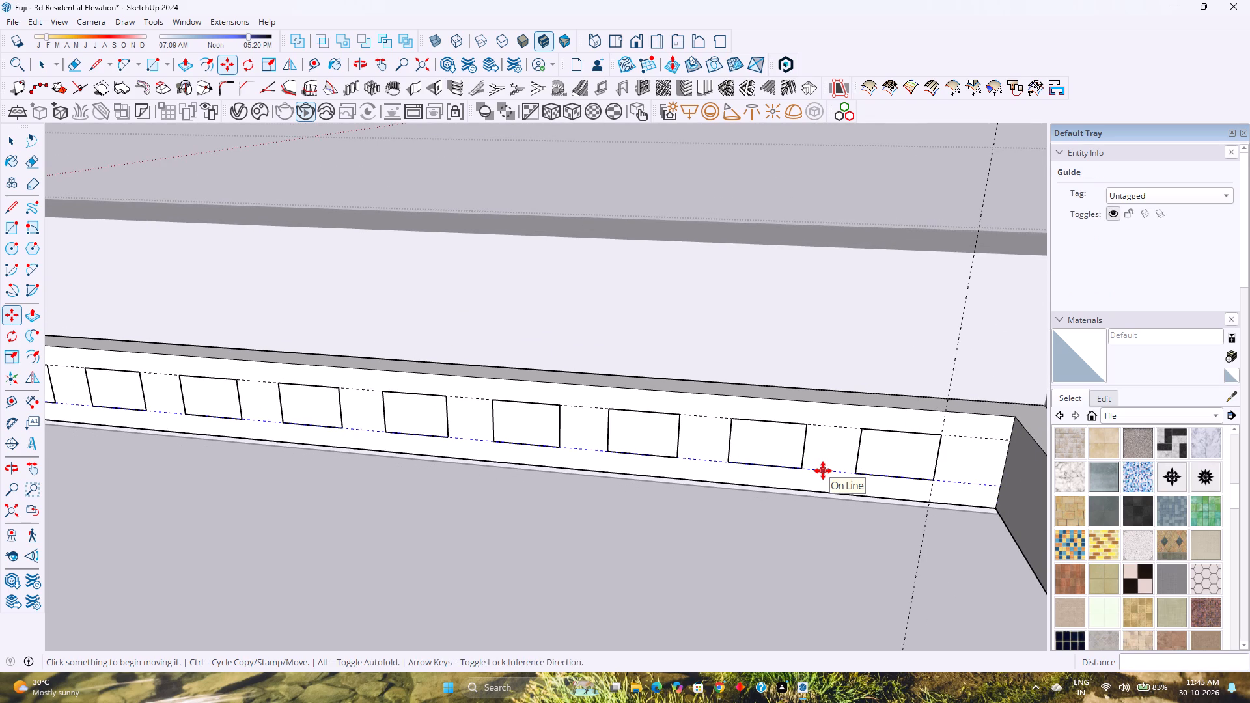
type("/14")
key("Return")
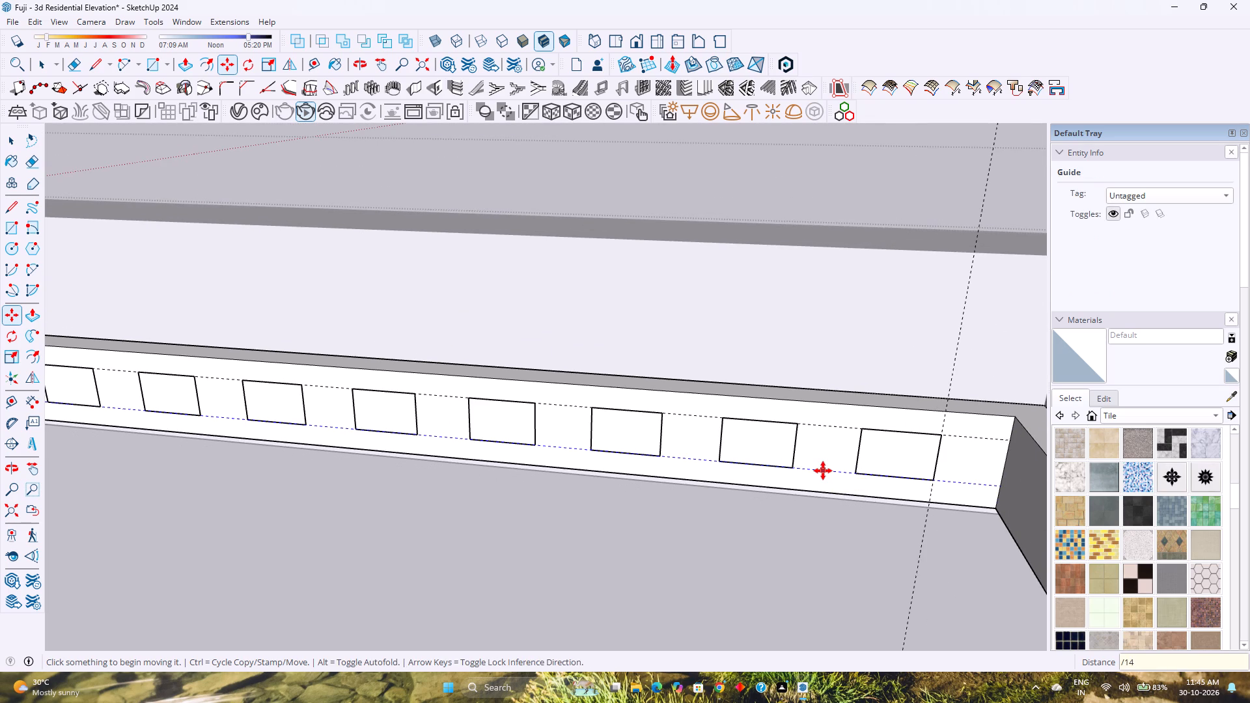
Select all 15 rectangle components on the end strip and copy the row 8' 5 3/4" onto the first crossbeam's matching face.
key("space")
left_click(883, 453)
right_click(883, 453)
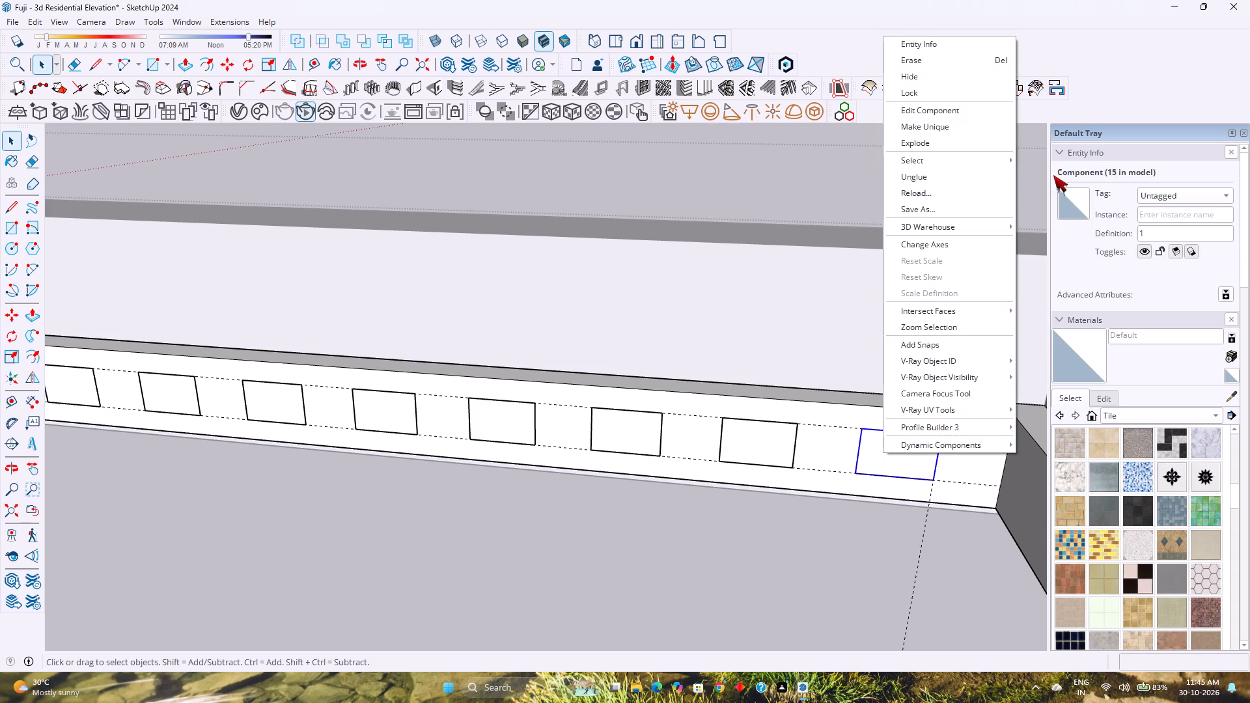
left_click(1047, 179)
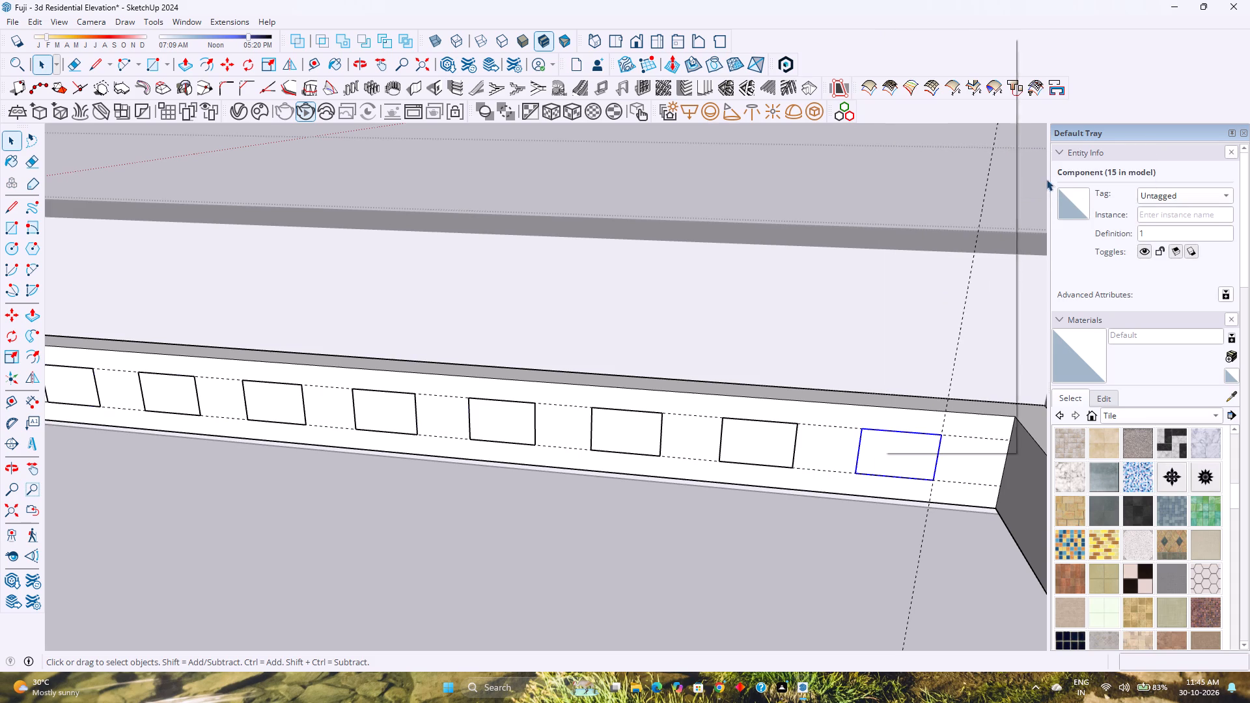
scroll(842, 504, "down", 14)
middle_click_drag(702, 503, 684, 462, "shift")
middle_click_drag(683, 458, 754, 504)
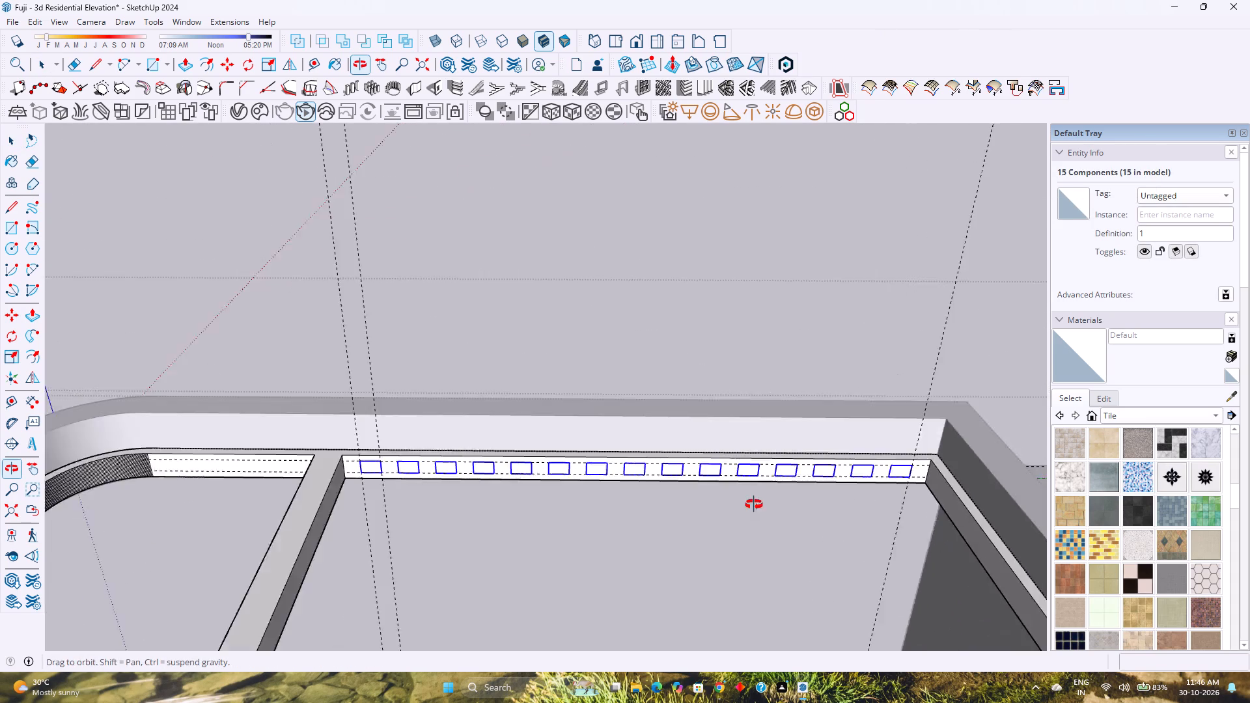
middle_click_drag(754, 504, 863, 582)
middle_click(864, 582)
middle_click_drag(848, 541, 656, 447, "shift")
middle_click(655, 447, "shift")
scroll(637, 441, "down", 6)
key("m")
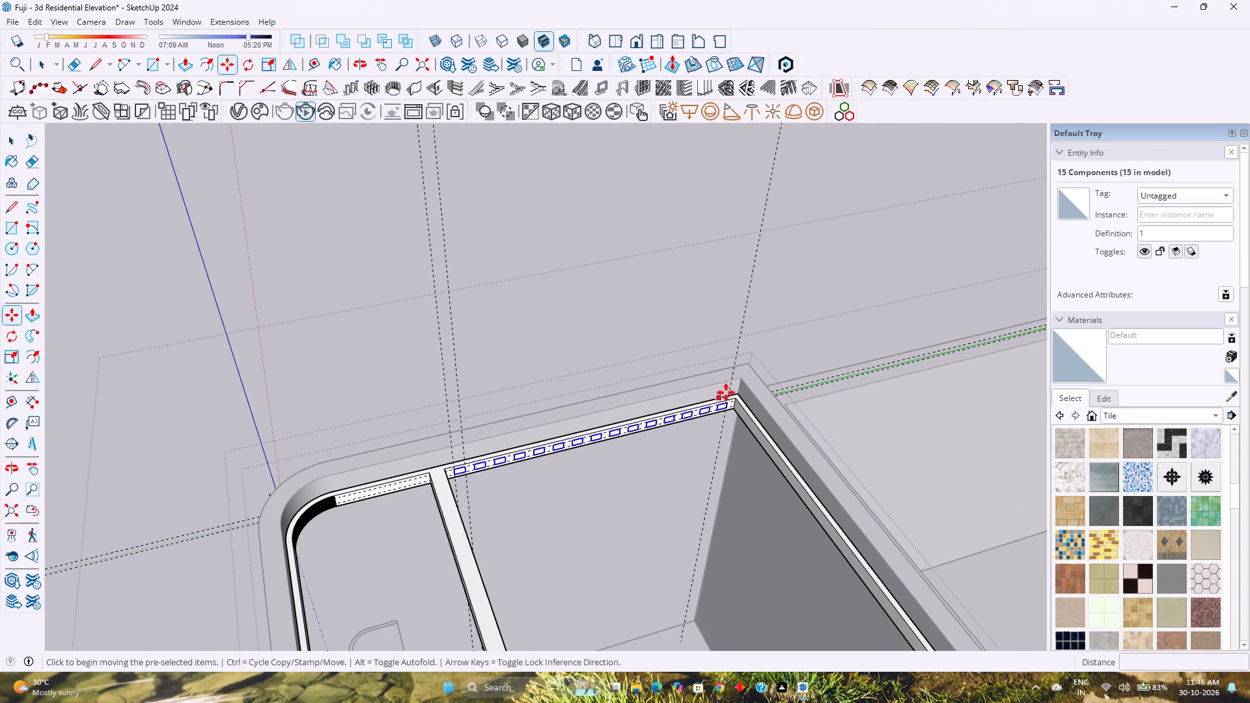
scroll(751, 396, "up", 11)
left_click(719, 396)
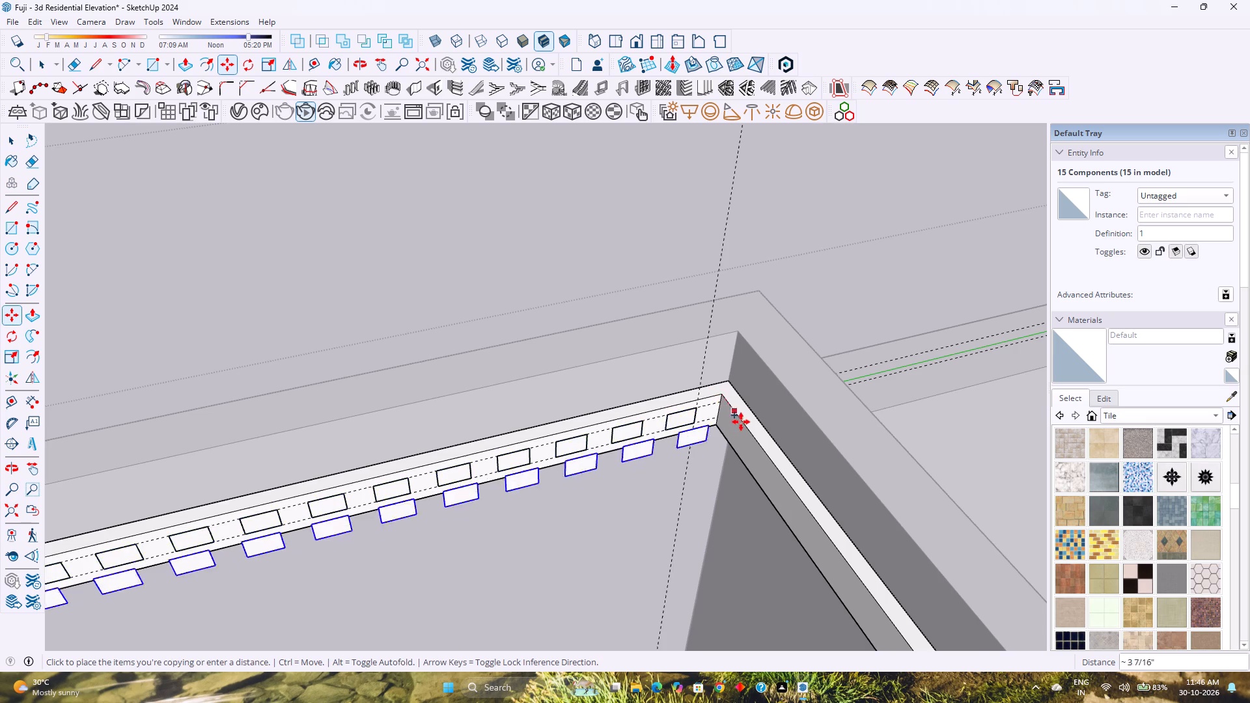
scroll(741, 422, "down", 16)
middle_click_drag(757, 467, 624, 375, "shift")
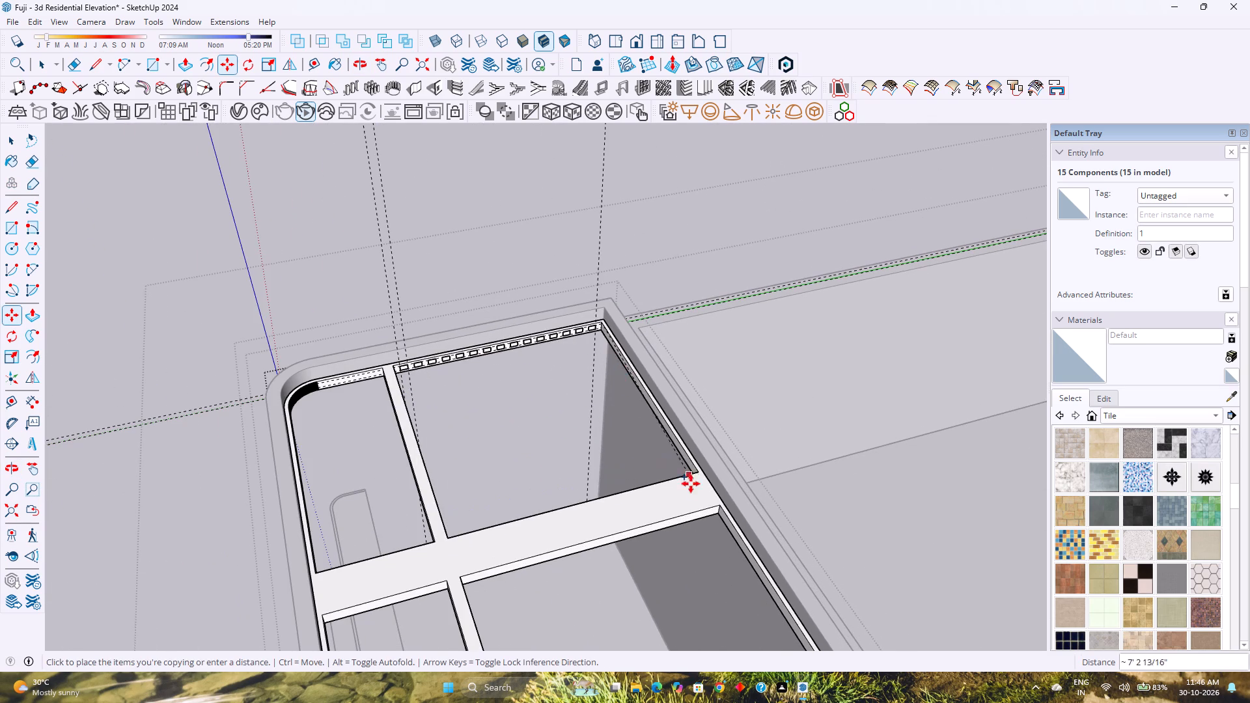
scroll(721, 504, "up", 4)
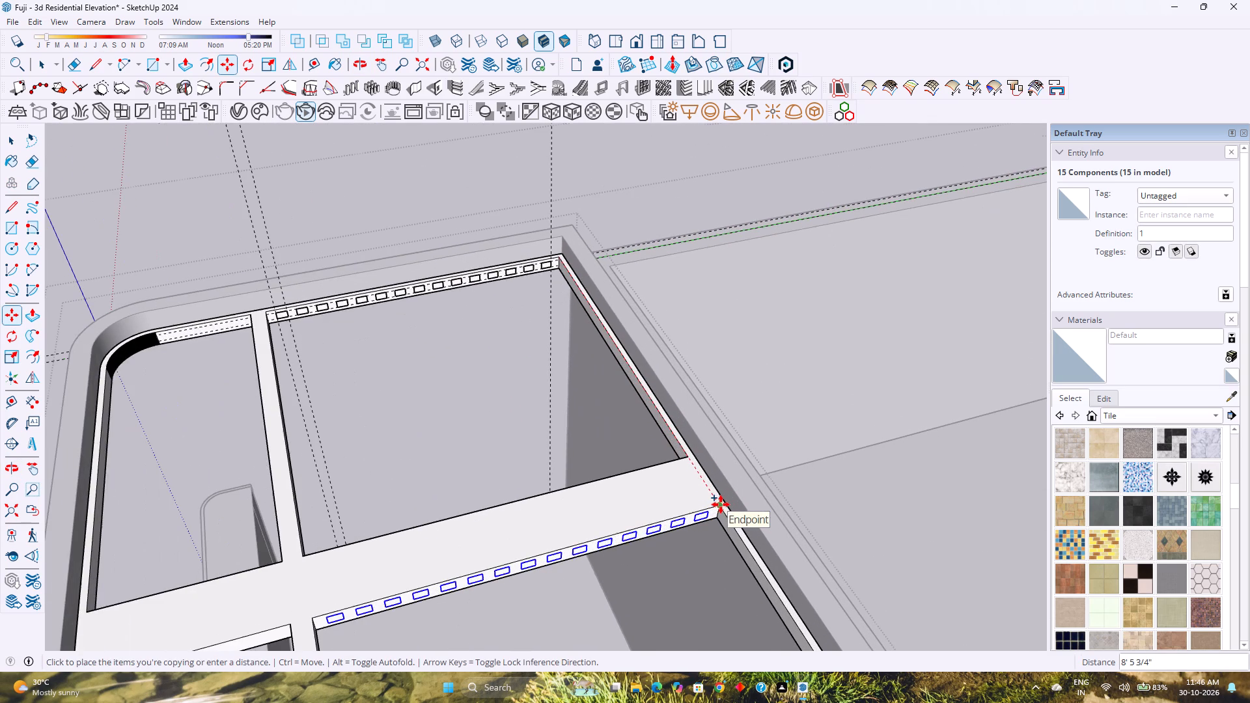
left_click(721, 504)
Copy the row of rectangles from the first crossbeam 7' 10 1/4" onto the second crossbeam's matching face.
left_click(719, 505)
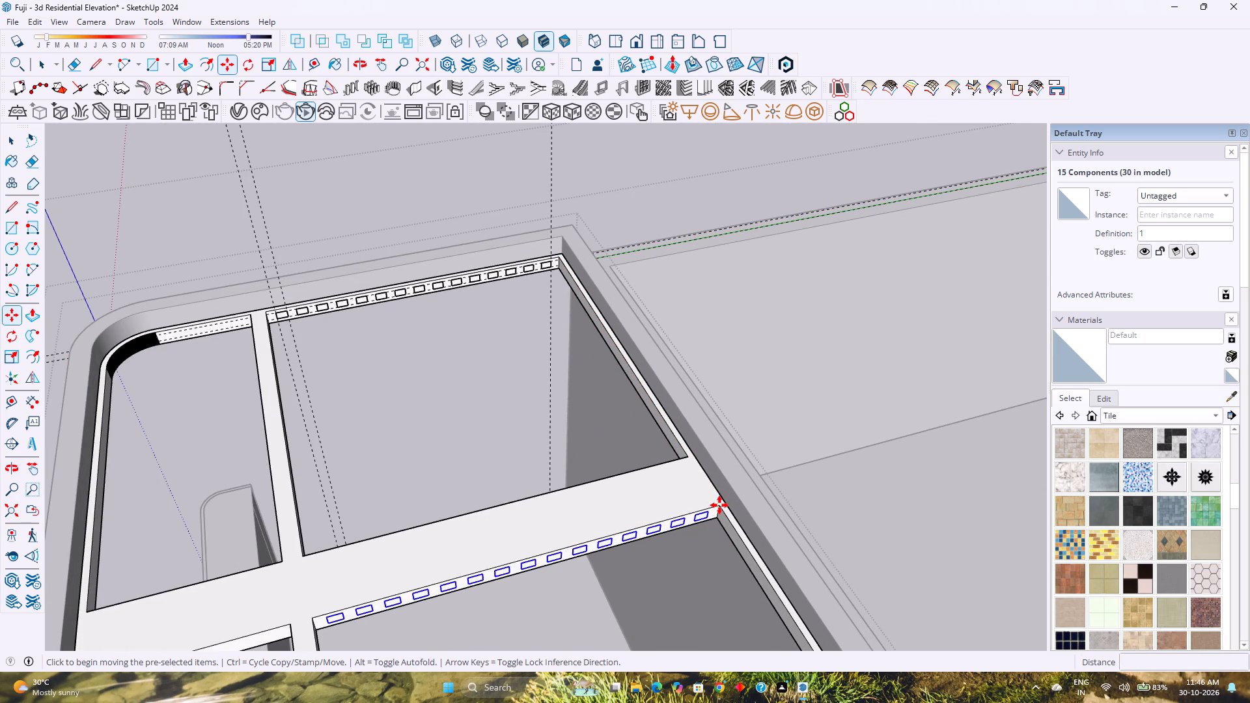
scroll(720, 506, "down", 5)
middle_click_drag(732, 547, 626, 417, "shift")
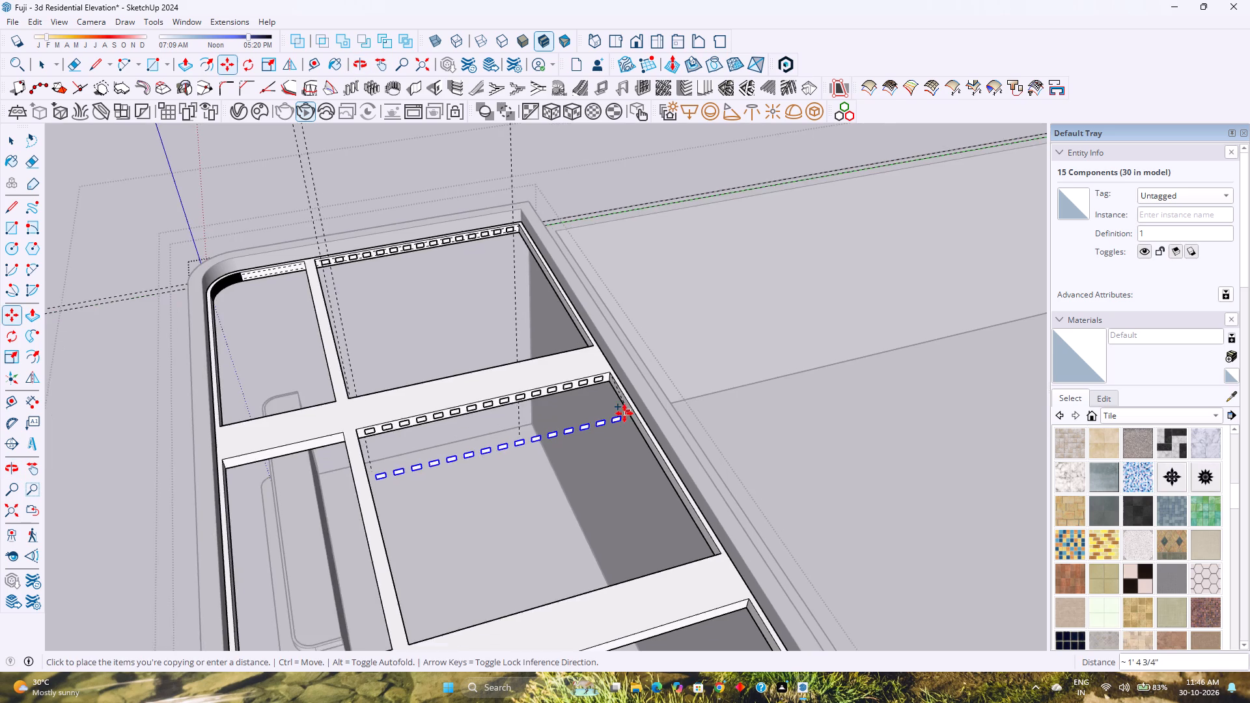
scroll(624, 413, "down", 1)
middle_click_drag(683, 548, 604, 416, "shift")
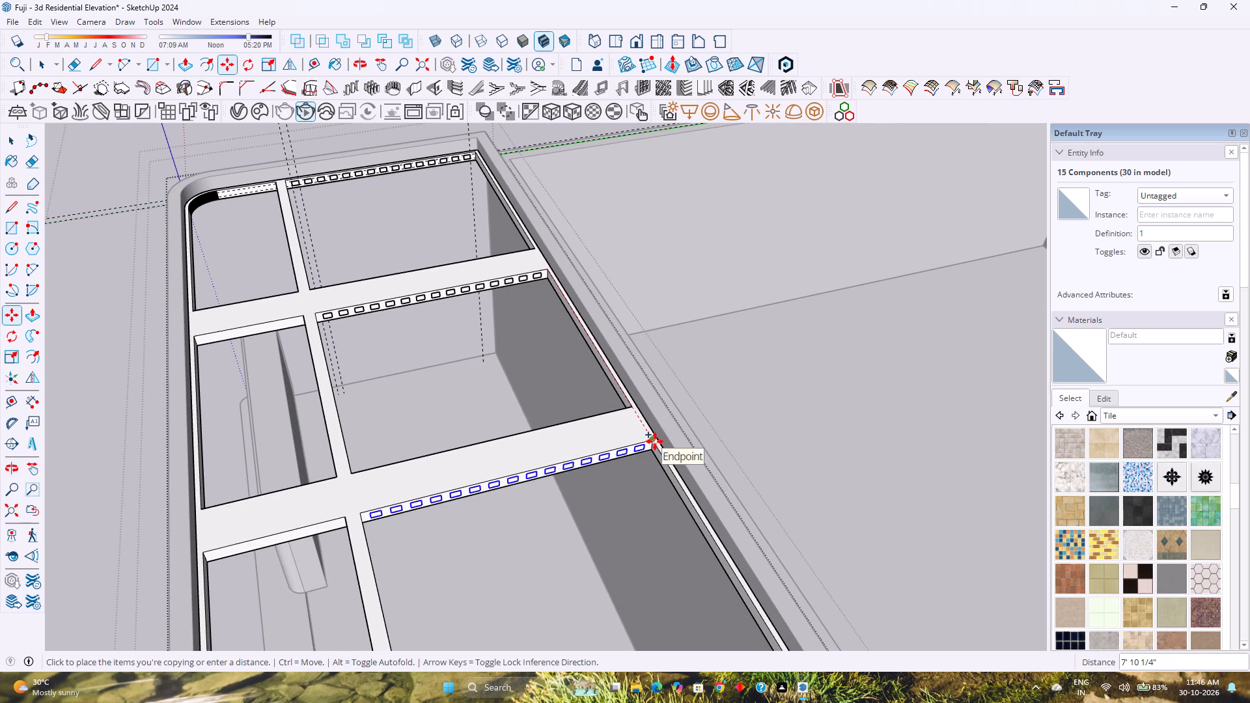
left_click(655, 441)
Copy the row of rectangles from the second crossbeam about 7' 10" onto the third crossbeam's matching face.
scroll(610, 480, "up", 1)
middle_click_drag(605, 480, 592, 429)
scroll(592, 429, "down", 2)
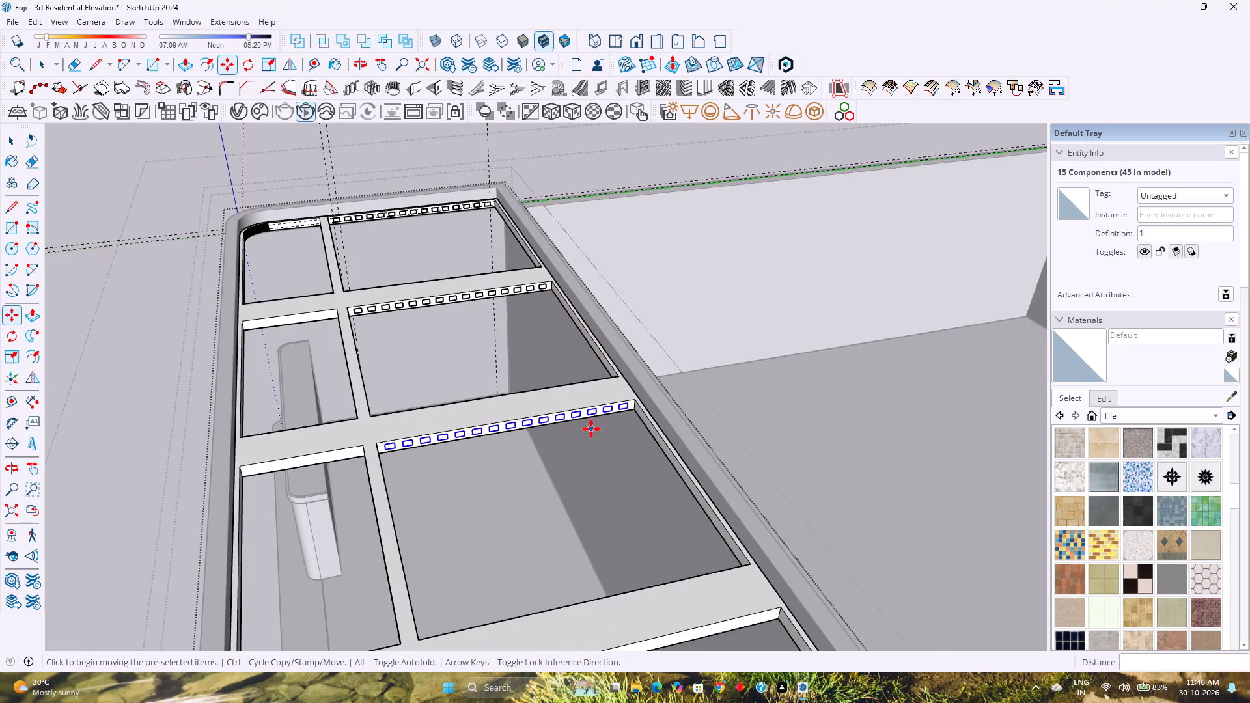
scroll(638, 438, "up", 6)
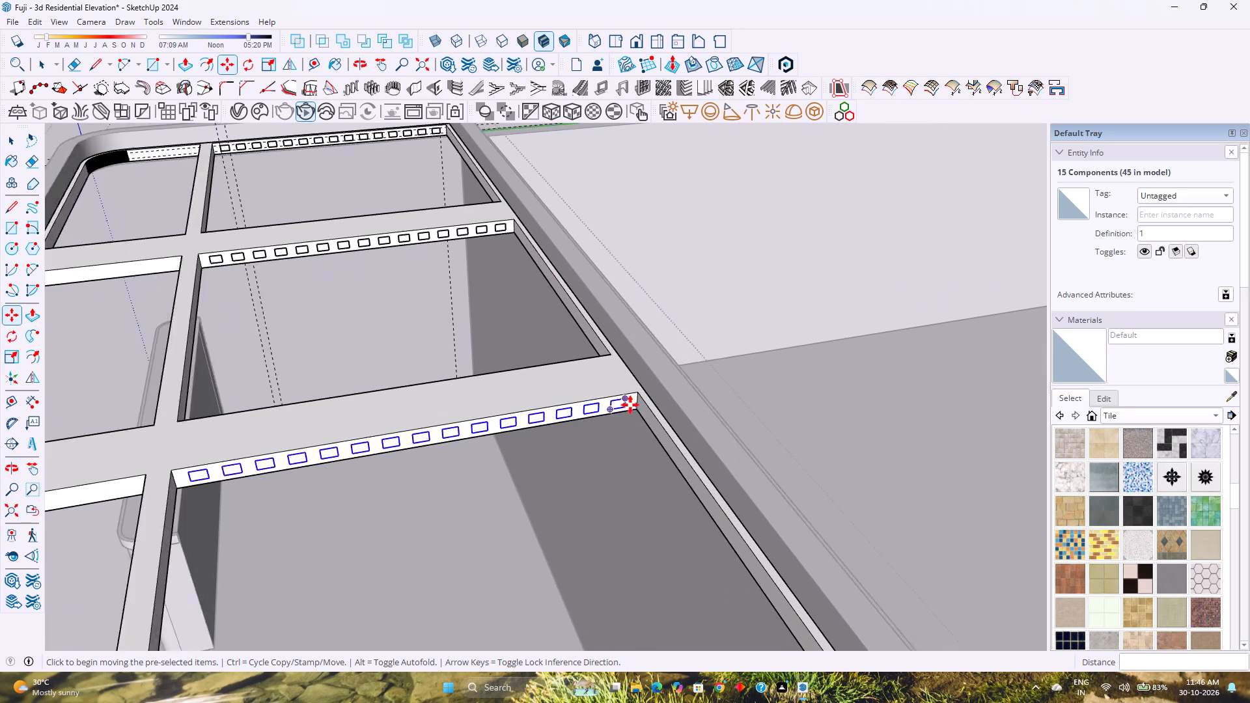
scroll(630, 405, "up", 2)
left_click(640, 385)
scroll(676, 442, "down", 10)
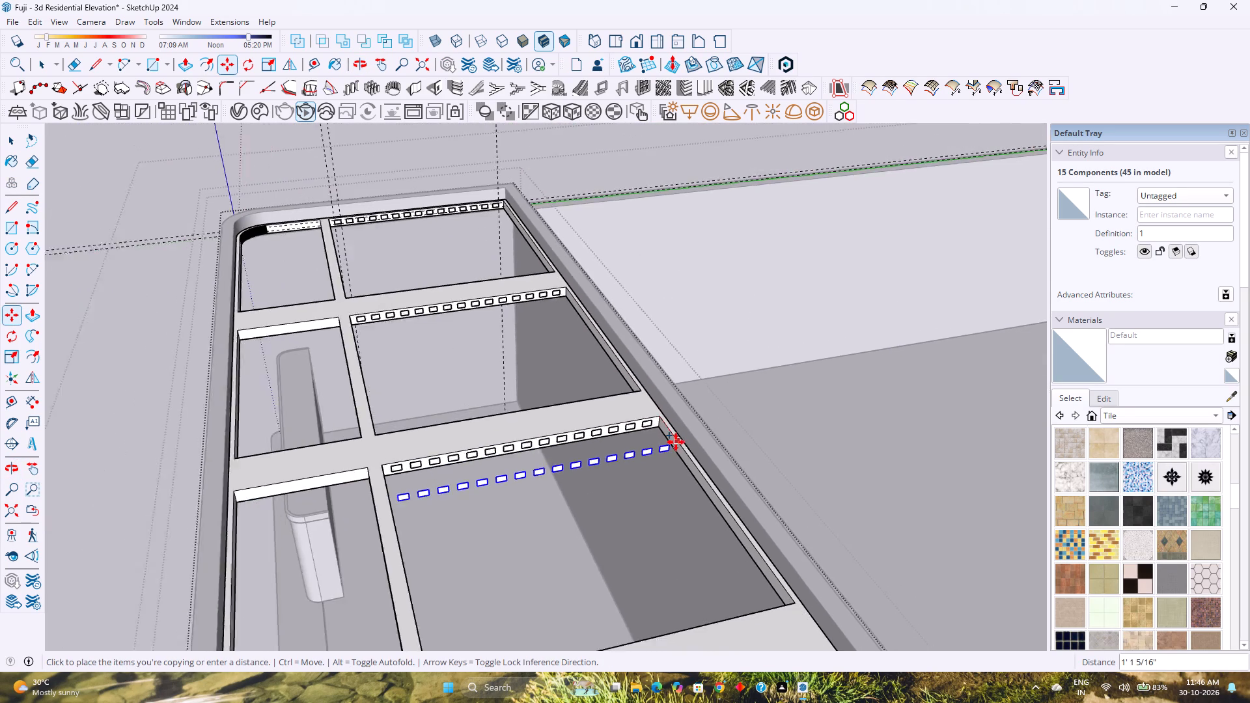
scroll(676, 442, "down", 6)
middle_click_drag(723, 530, 660, 460, "shift")
middle_click(660, 460, "shift")
scroll(678, 477, "up", 5)
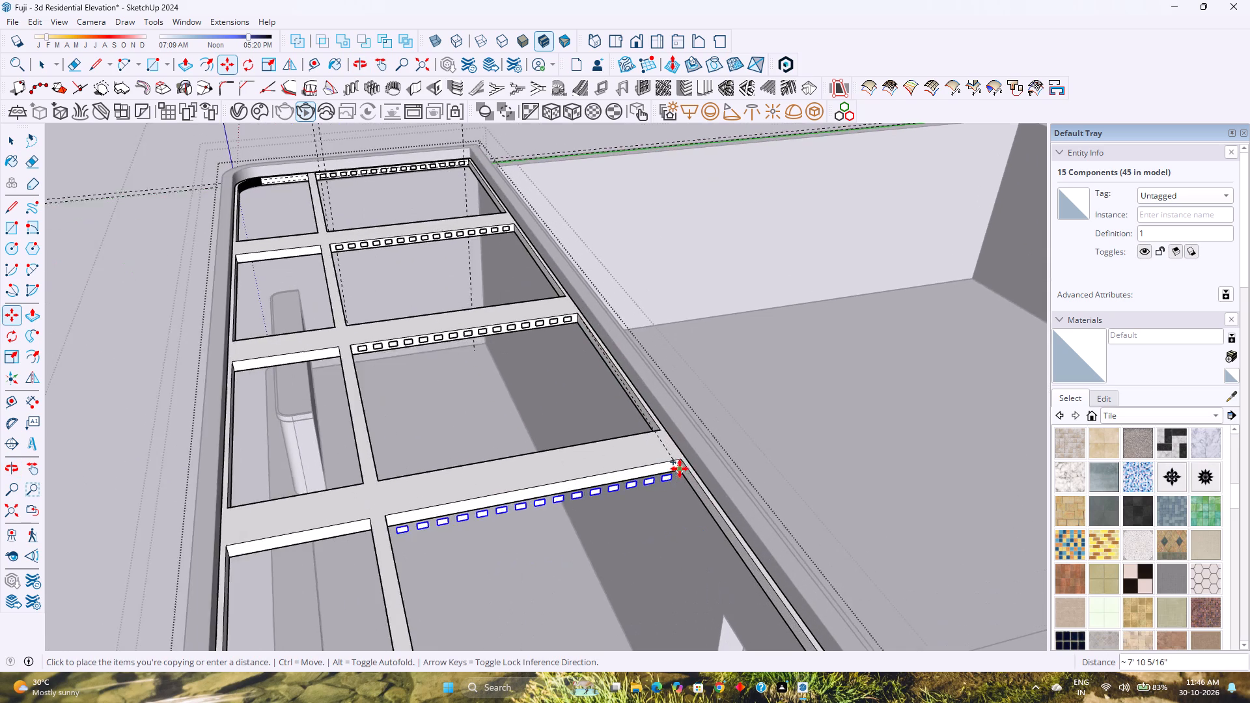
scroll(680, 469, "up", 3)
left_click(680, 459)
Inside the rectangle component at the third crossbeam's corner, extrude the face 7' 2 3/4" to the opposite end strip.
scroll(649, 465, "up", 4)
key("space")
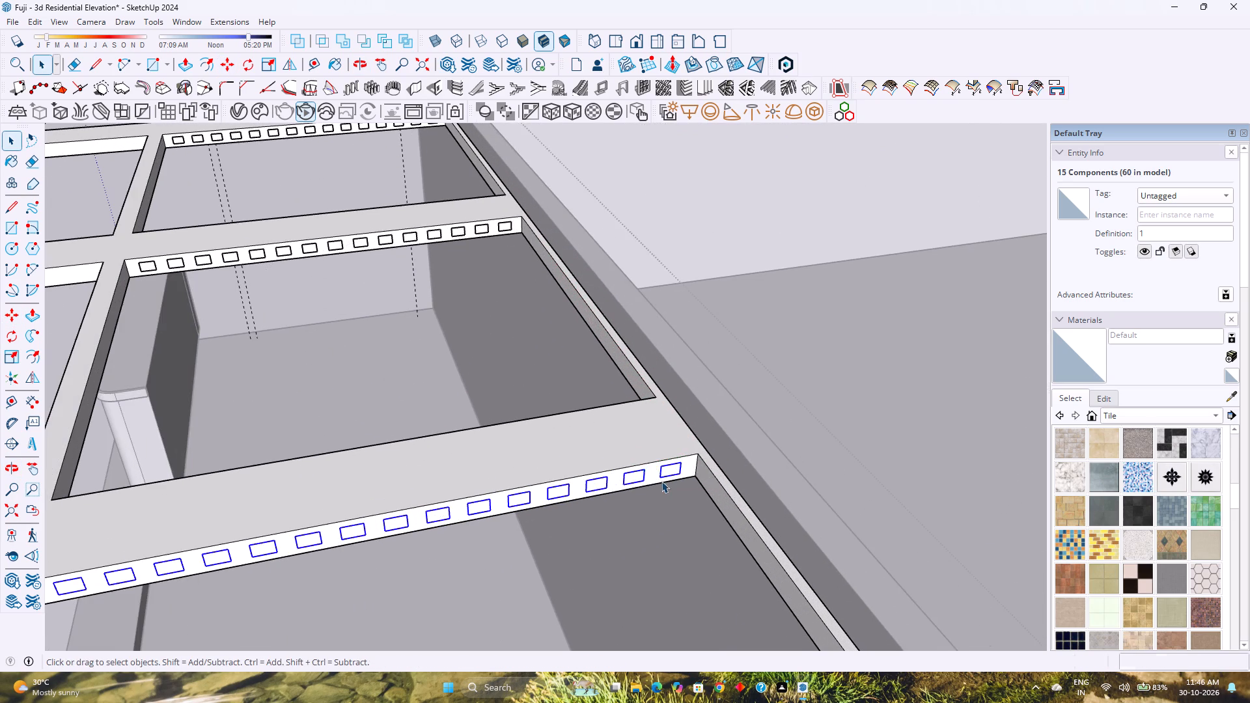
scroll(661, 481, "up", 7)
middle_click_drag(669, 480, 646, 440)
double_click(689, 460)
scroll(688, 460, "up", 3)
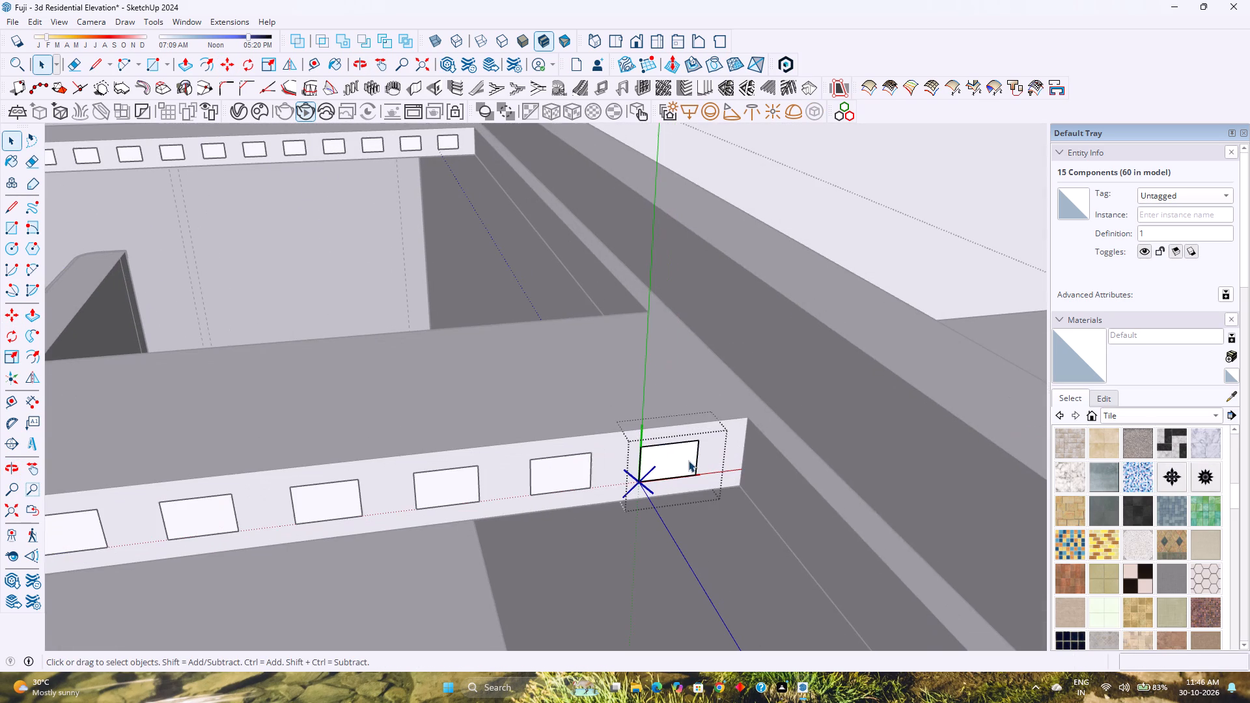
key("p")
left_click(688, 460)
scroll(699, 486, "down", 15)
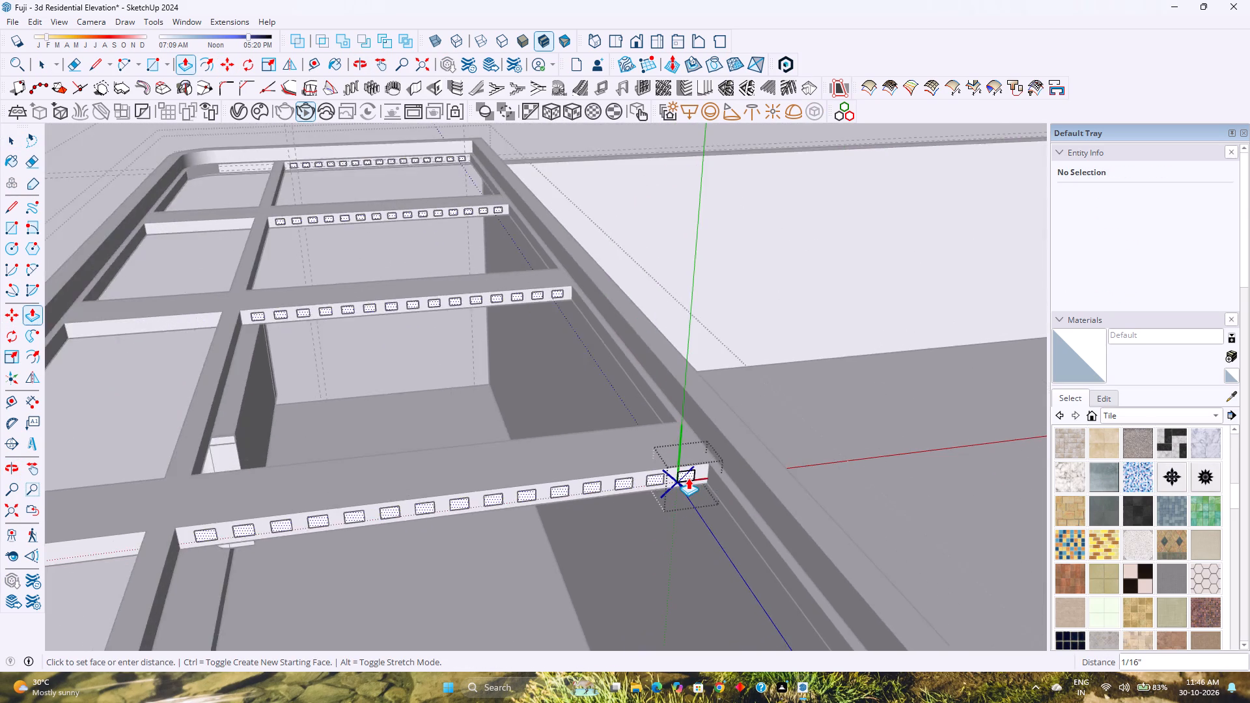
scroll(688, 478, "down", 3)
middle_click_drag(688, 478, 622, 404, "shift")
scroll(620, 406, "down", 2)
middle_click_drag(643, 434, 762, 527)
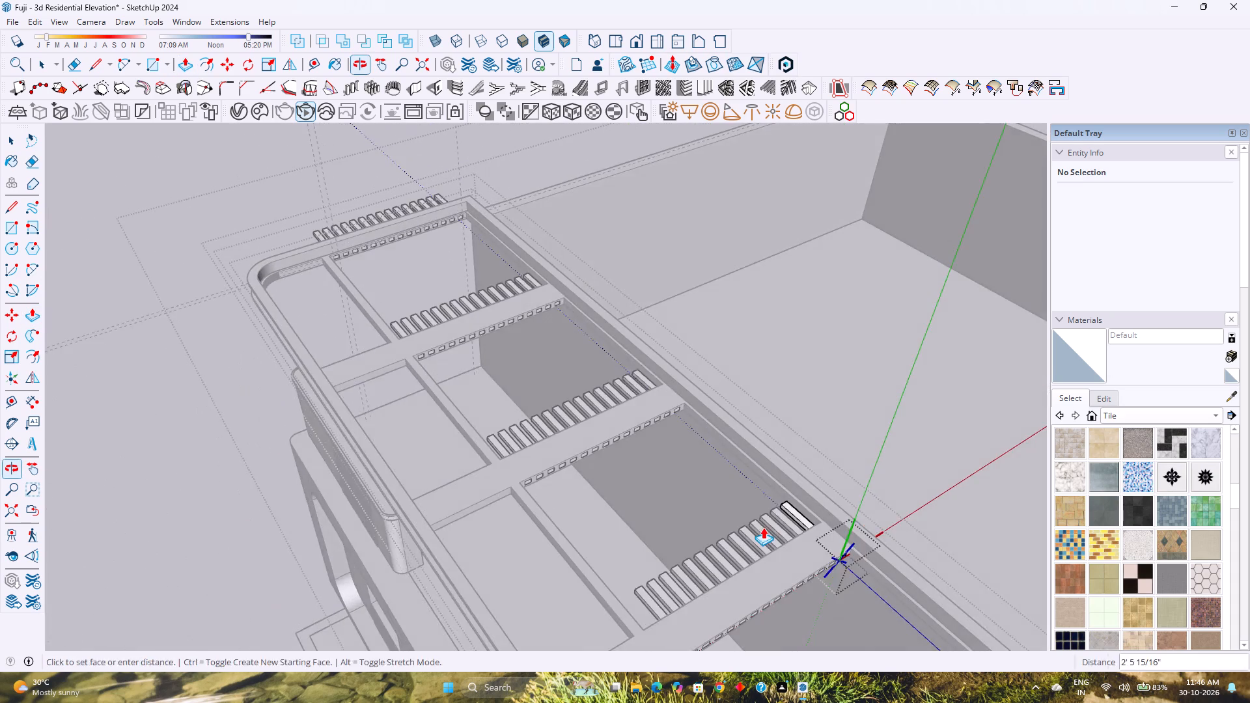
middle_click_drag(757, 524, 606, 417, "shift")
middle_click_drag(723, 515, 620, 410, "shift")
middle_click(620, 410, "shift")
middle_click_drag(667, 445, 744, 475)
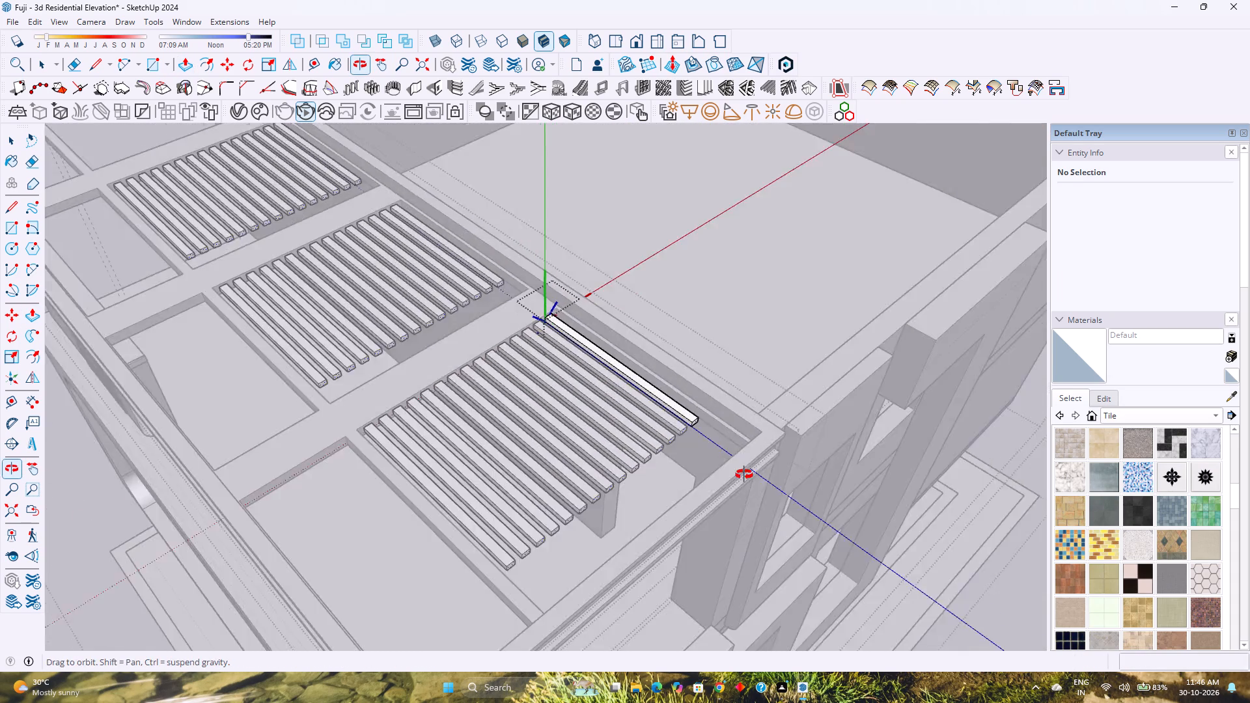
middle_click_drag(744, 475, 880, 476)
scroll(781, 379, "up", 4)
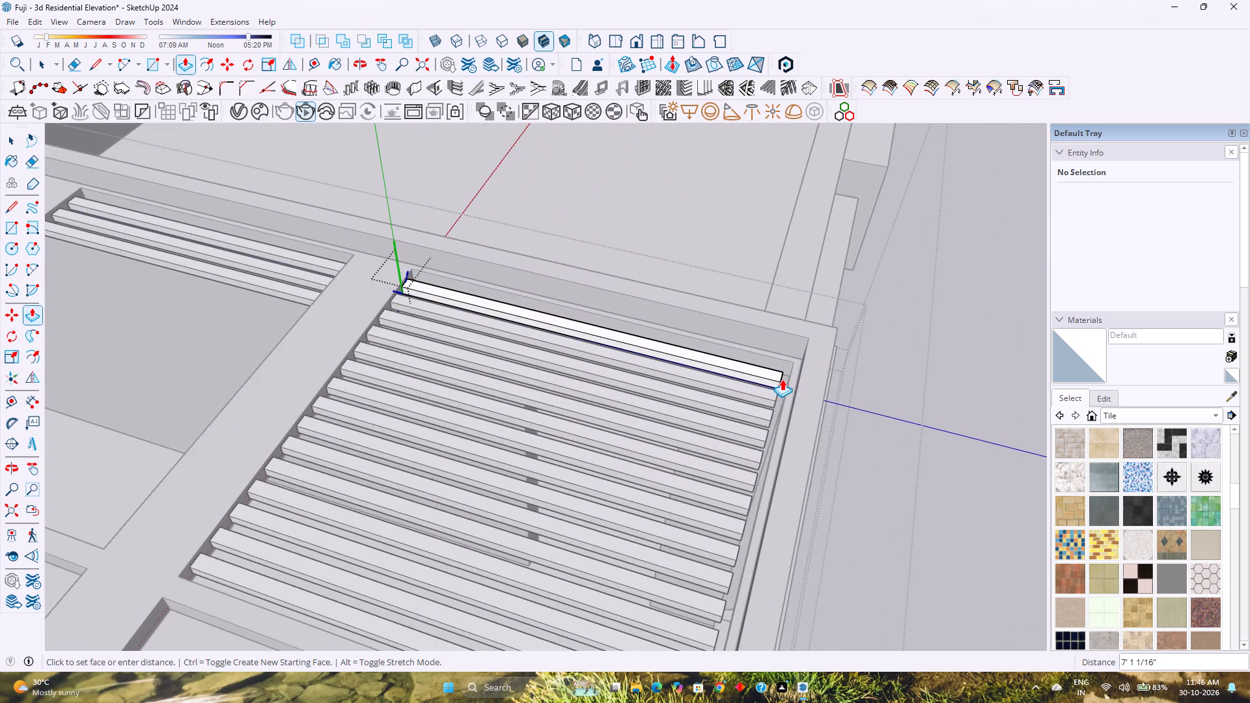
left_click(792, 367)
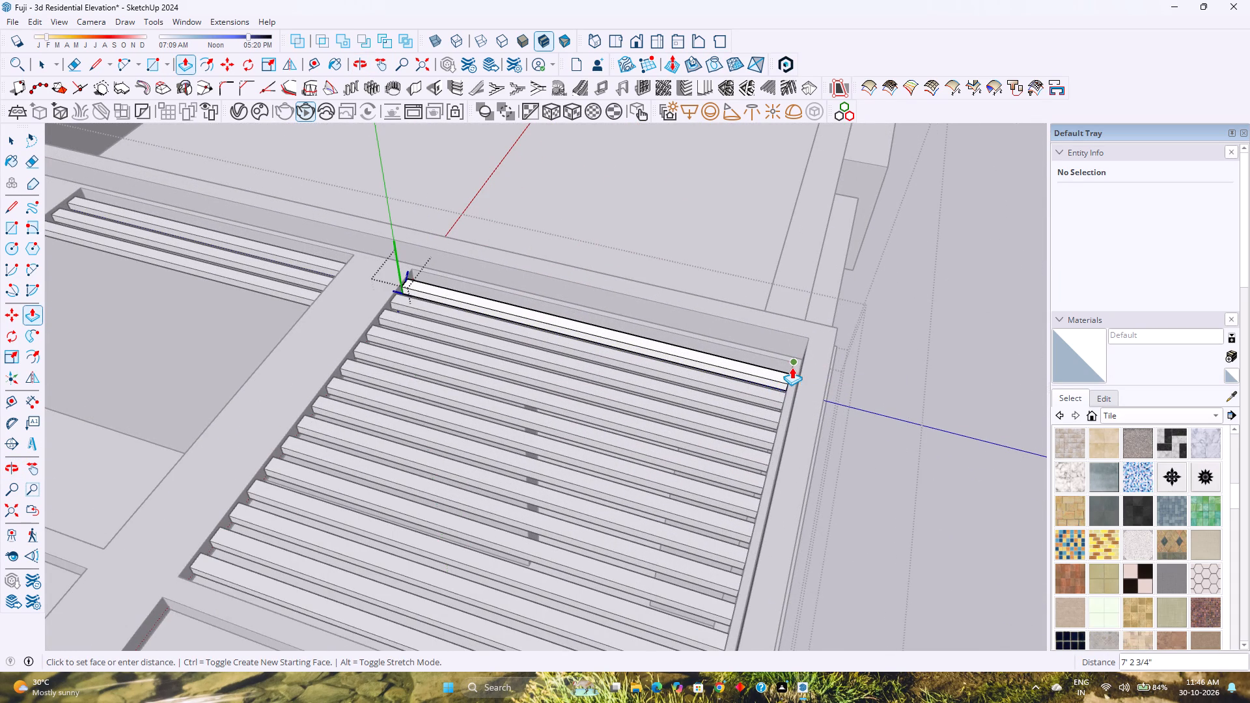
scroll(544, 415, "down", 5)
middle_click_drag(434, 432, 713, 401)
scroll(644, 411, "down", 4)
middle_click_drag(347, 502, 547, 400, "shift")
middle_click(547, 400, "shift")
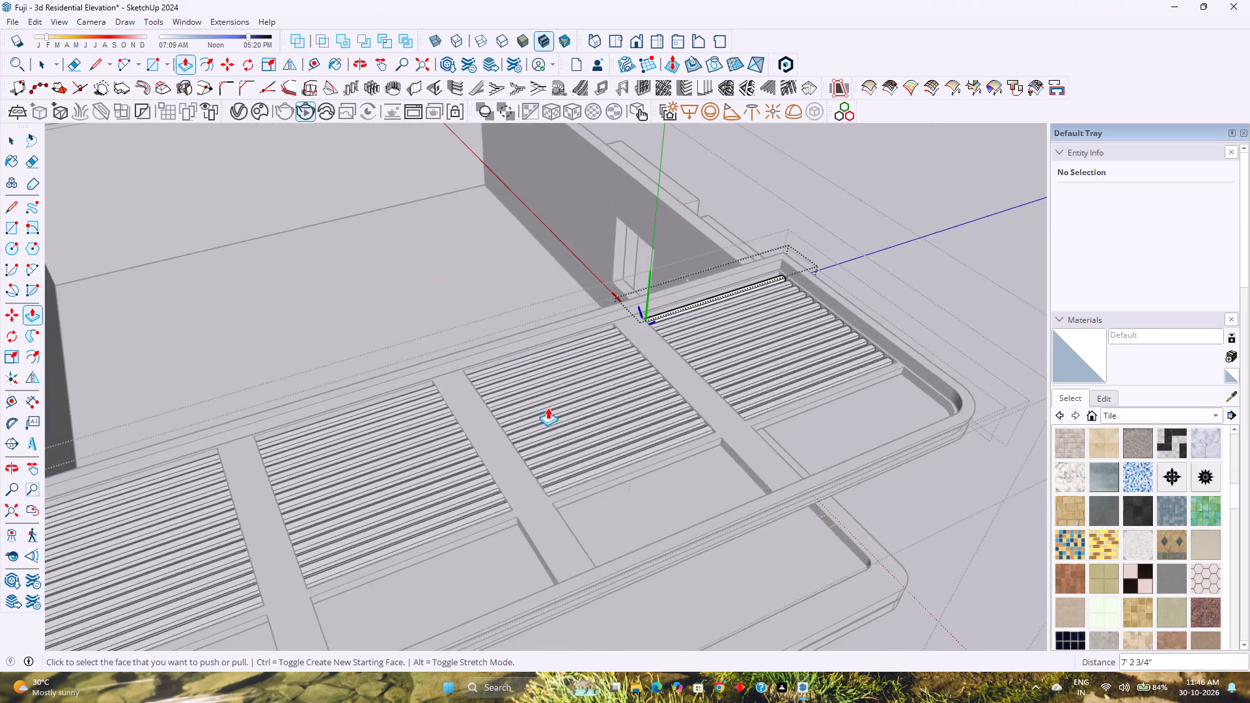
middle_click_drag(560, 404, 743, 320)
middle_click_drag(685, 473, 609, 417)
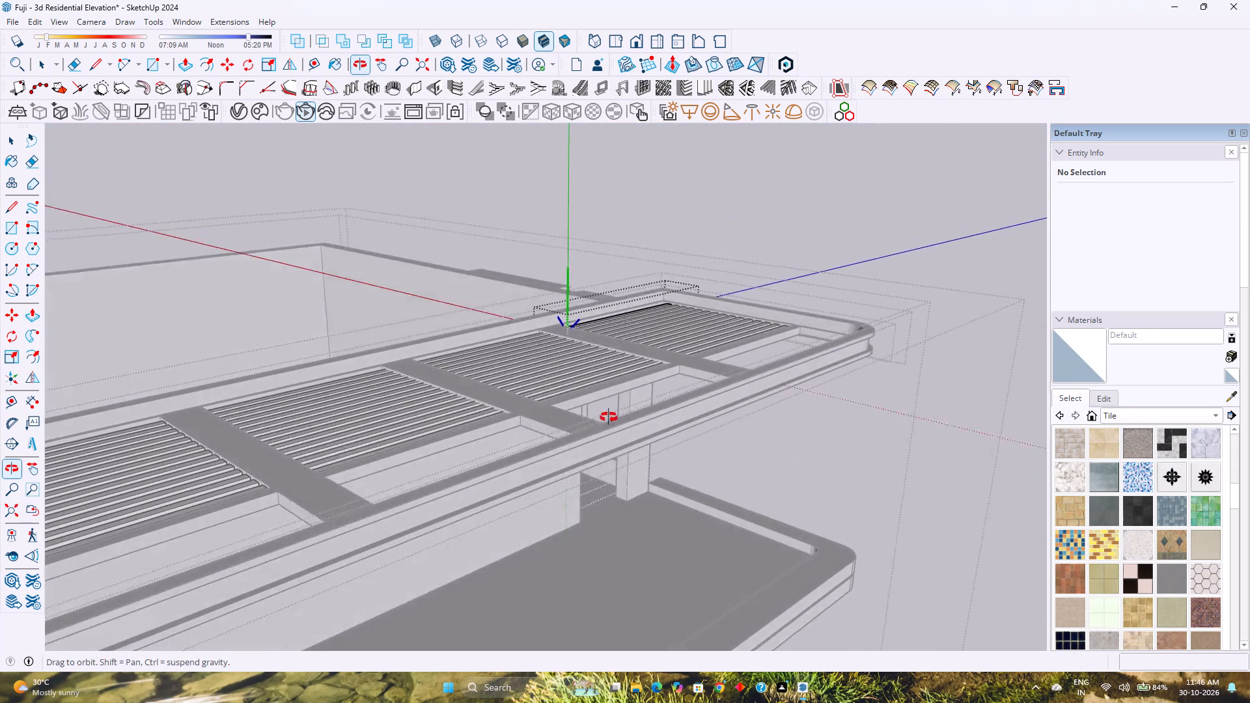
middle_click_drag(609, 417, 566, 433)
key("space")
key("Escape")
Select the 15 slats between the second and third crossbeams and scale them to about 0.91 along red, ending at the third crossbeam's edge.
left_click(508, 366)
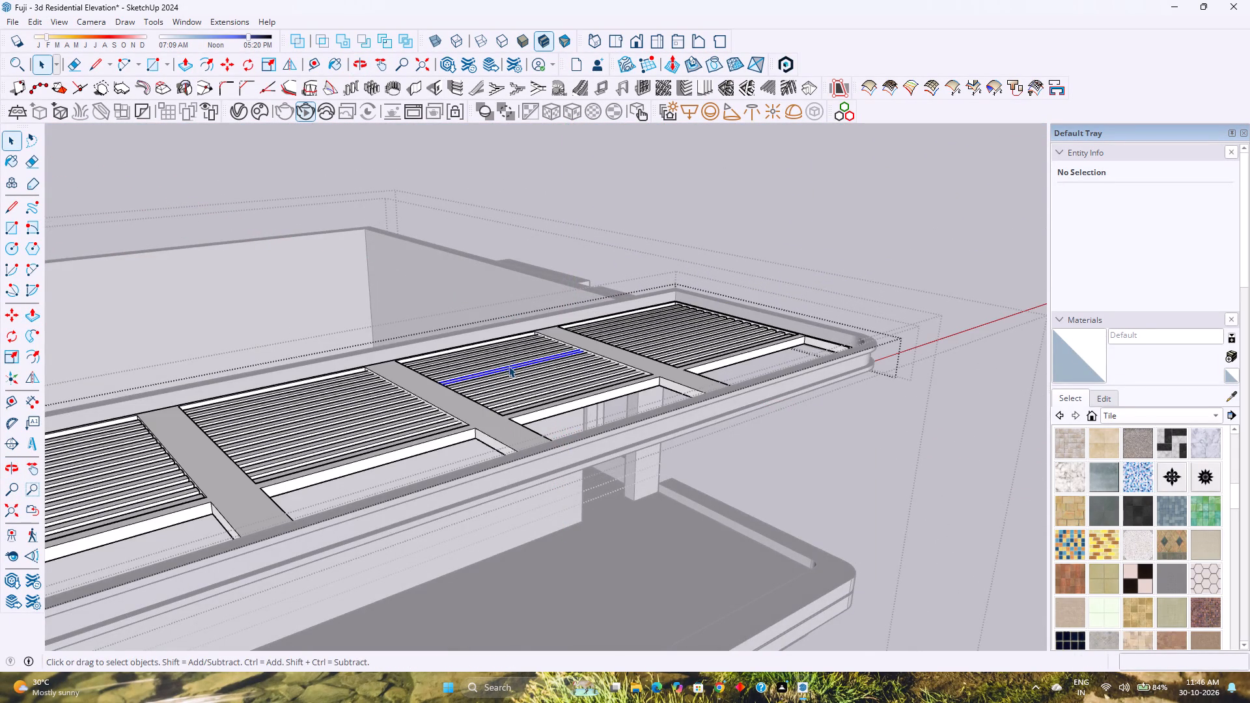
scroll(497, 374, "up", 5)
middle_click_drag(501, 382, 613, 540)
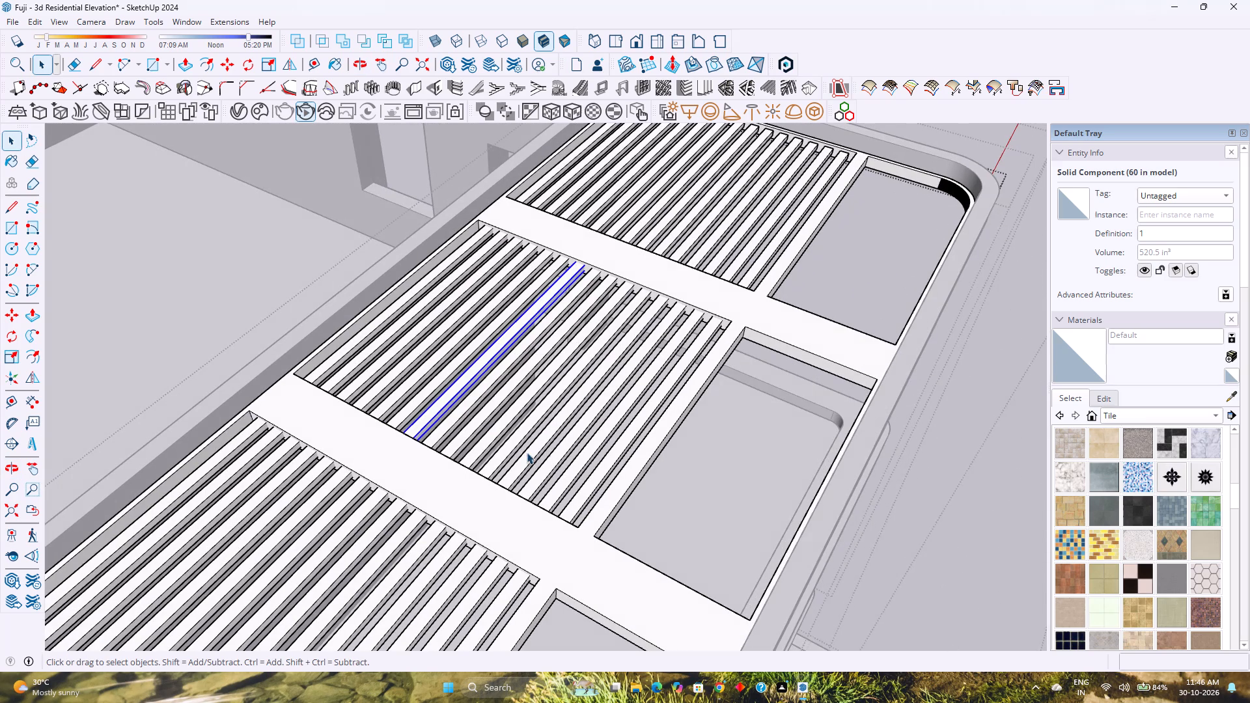
left_click(594, 486, "ctrl")
left_click(577, 473, "ctrl")
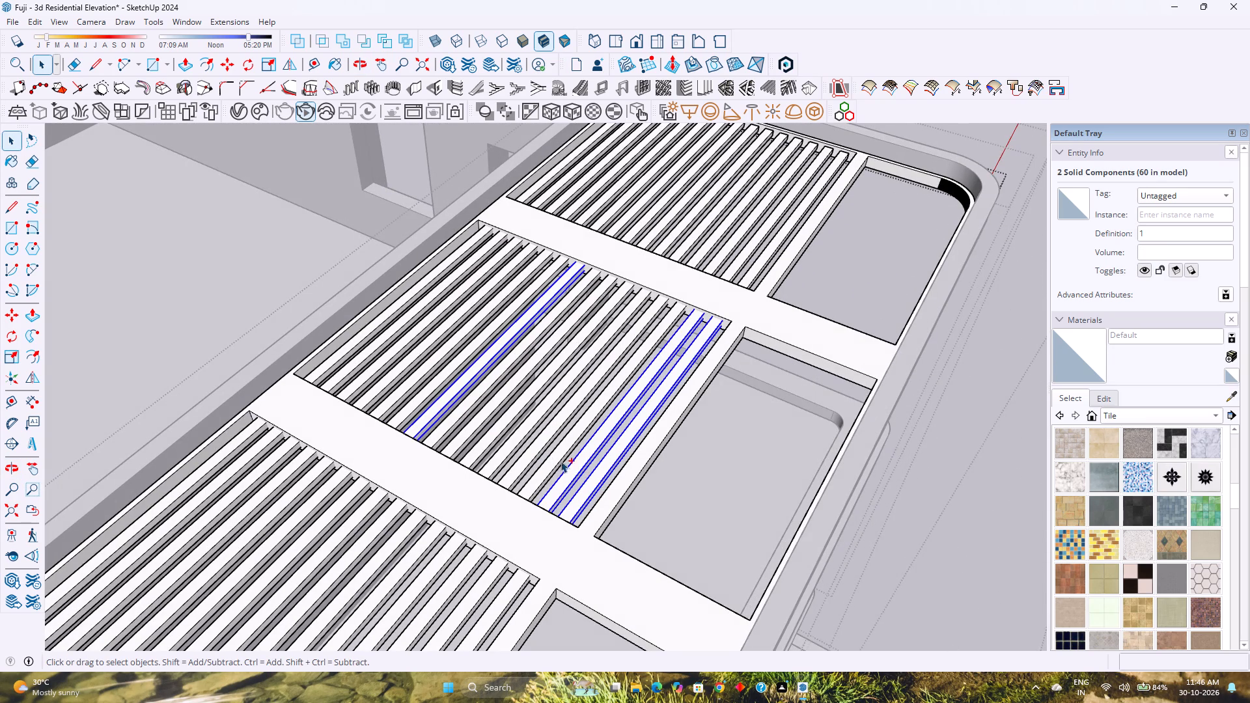
left_click(555, 459, "ctrl")
left_click(535, 447, "ctrl")
left_click(513, 439, "ctrl")
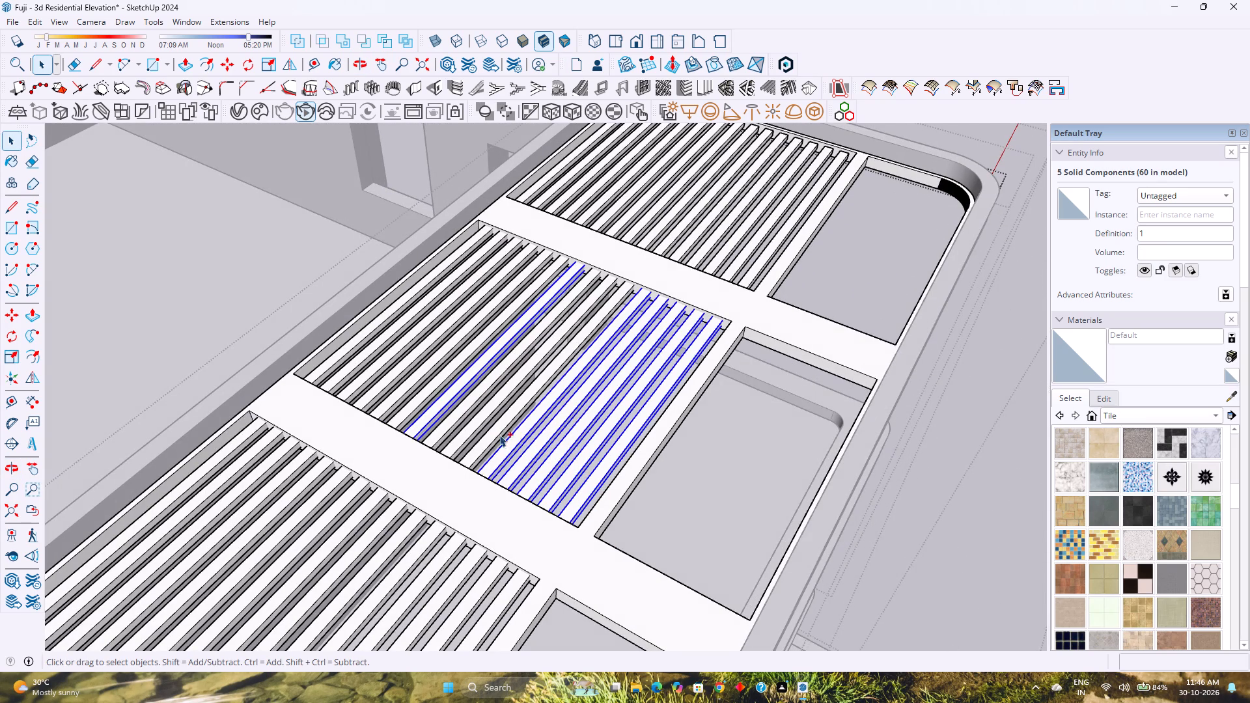
left_click(484, 438, "ctrl")
left_click(469, 430, "ctrl")
left_click(453, 425, "ctrl")
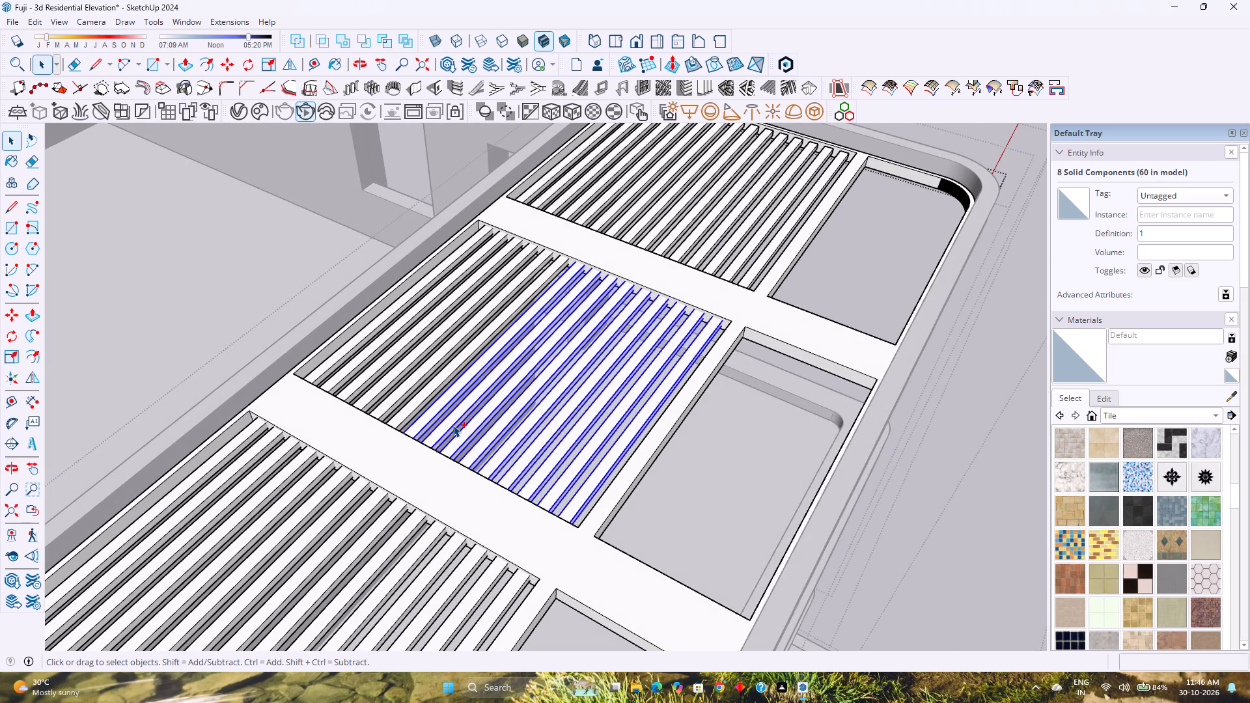
left_click(413, 413, "ctrl")
left_click(400, 402, "ctrl")
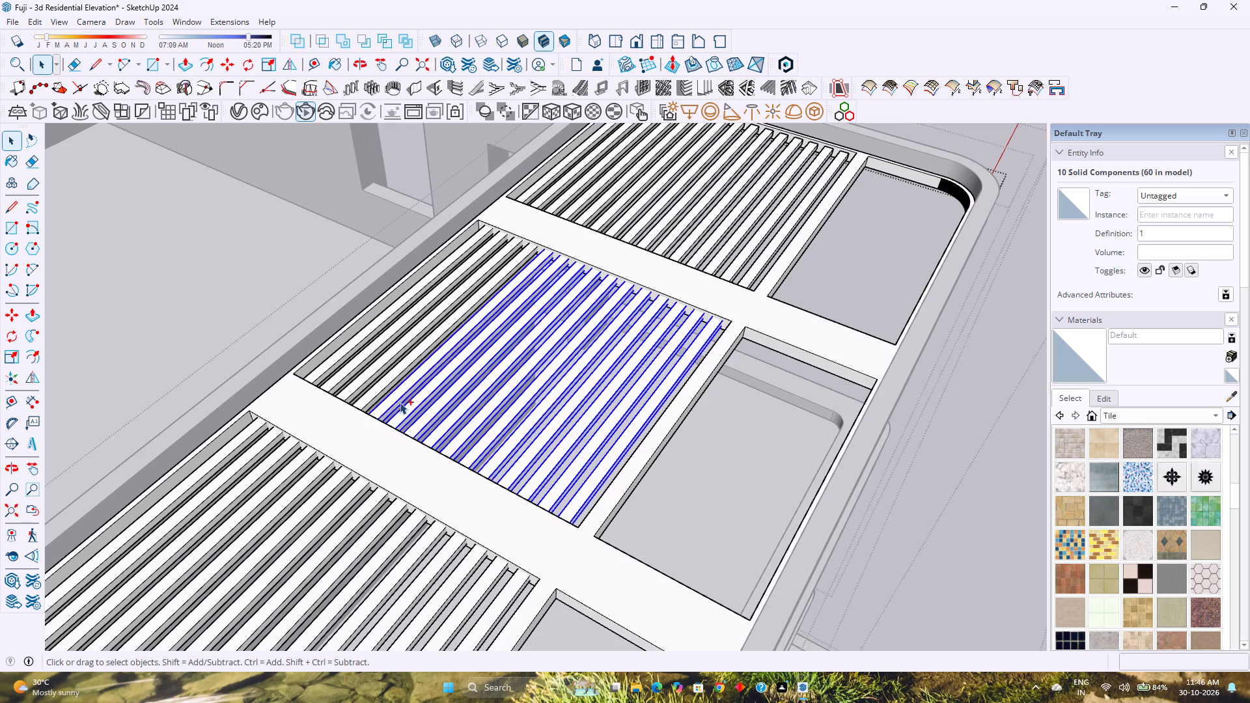
left_click(374, 395, "ctrl")
left_click(365, 382, "ctrl")
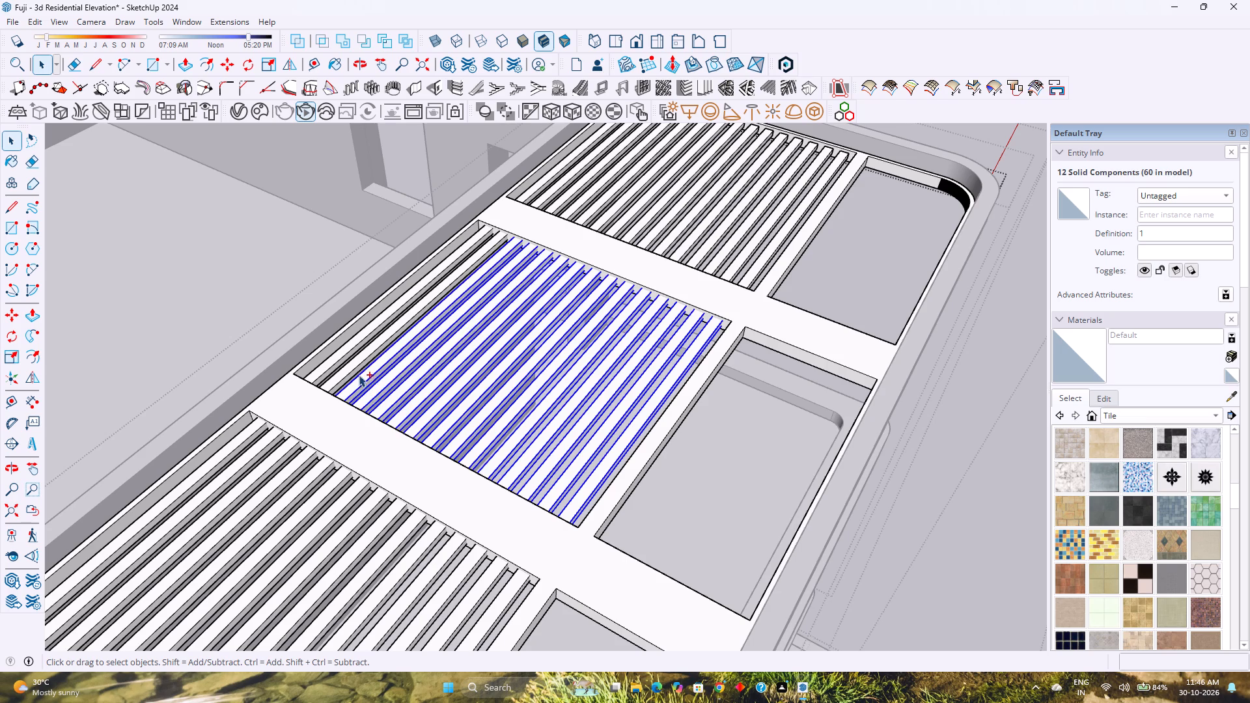
left_click(357, 365, "ctrl")
left_click(351, 348, "ctrl")
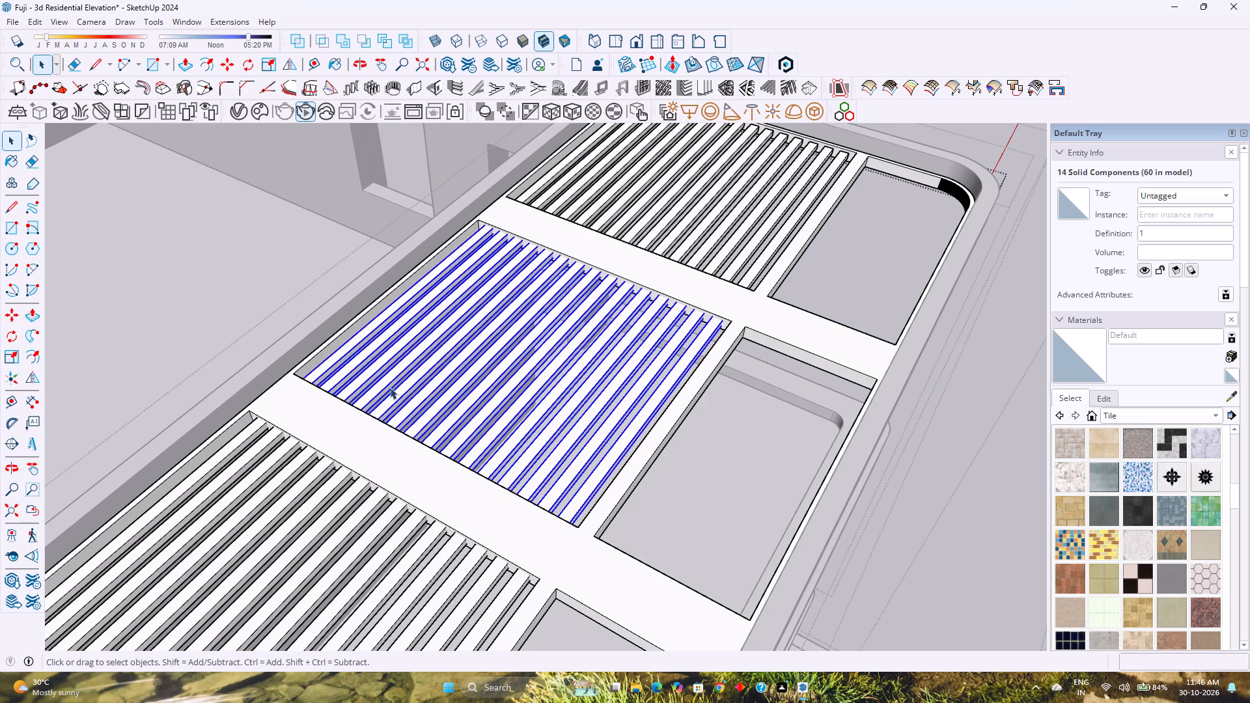
middle_click_drag(526, 433, 203, 493)
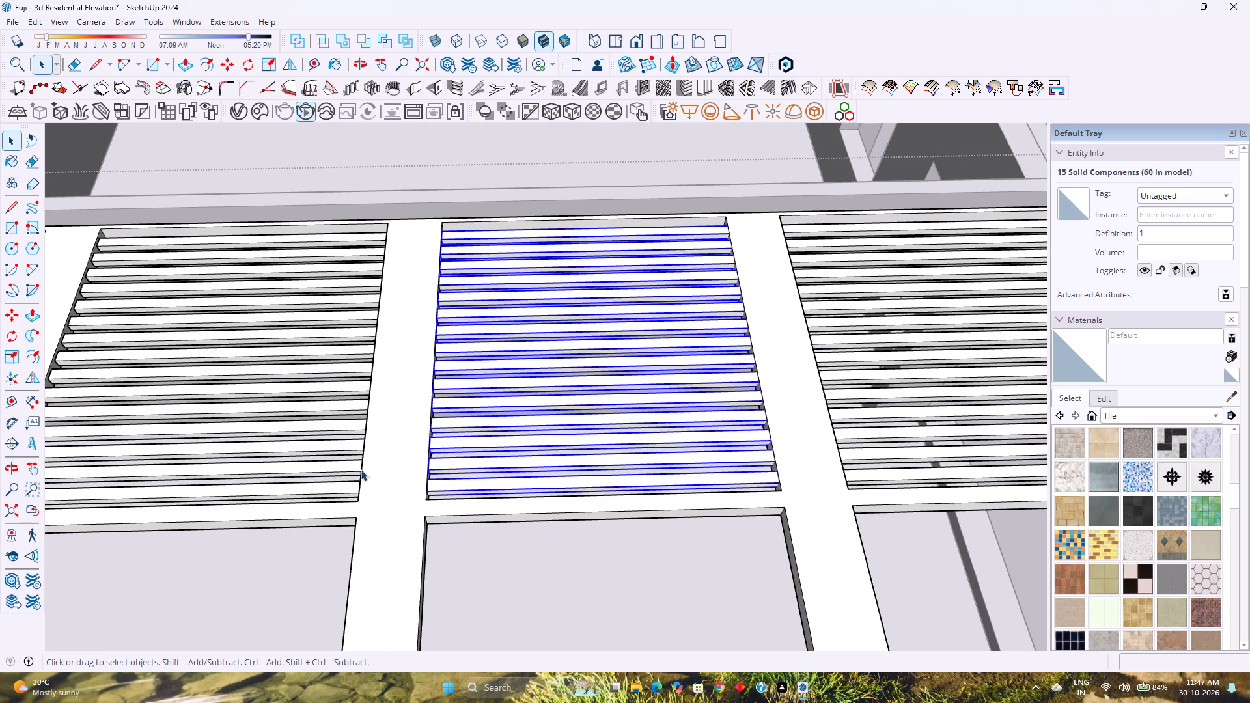
key("s")
scroll(628, 379, "up", 2)
key("k")
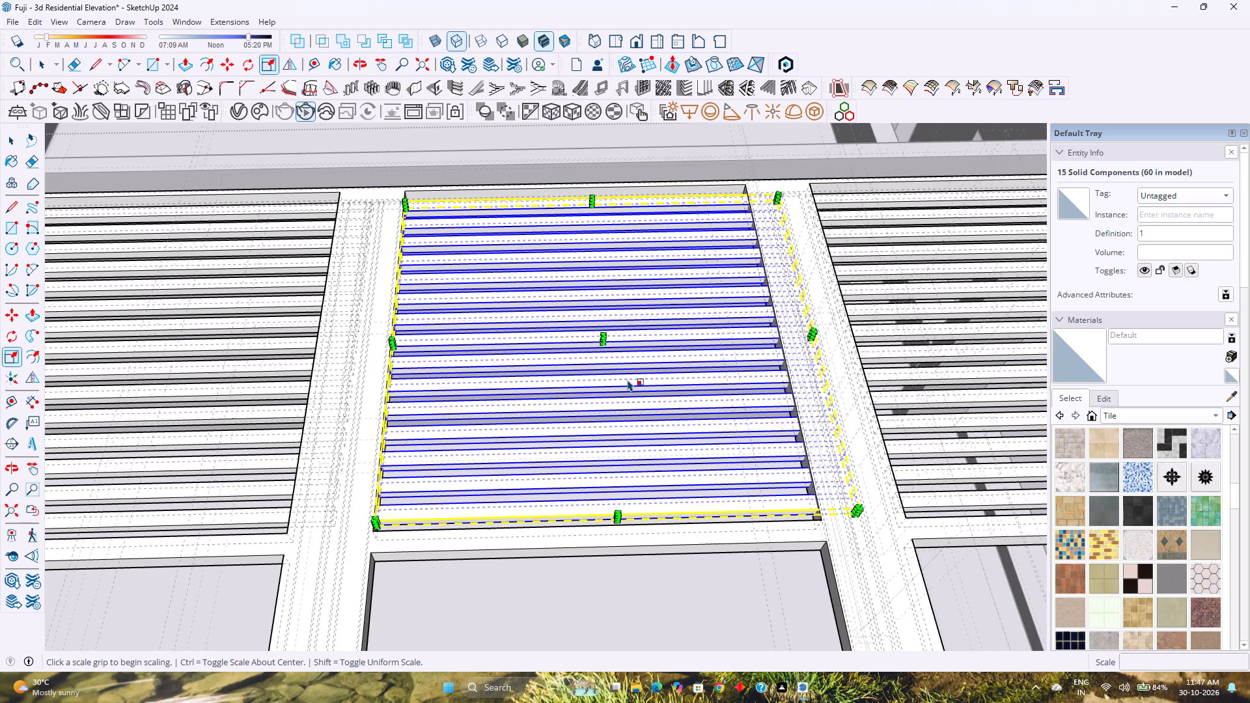
scroll(816, 331, "up", 11)
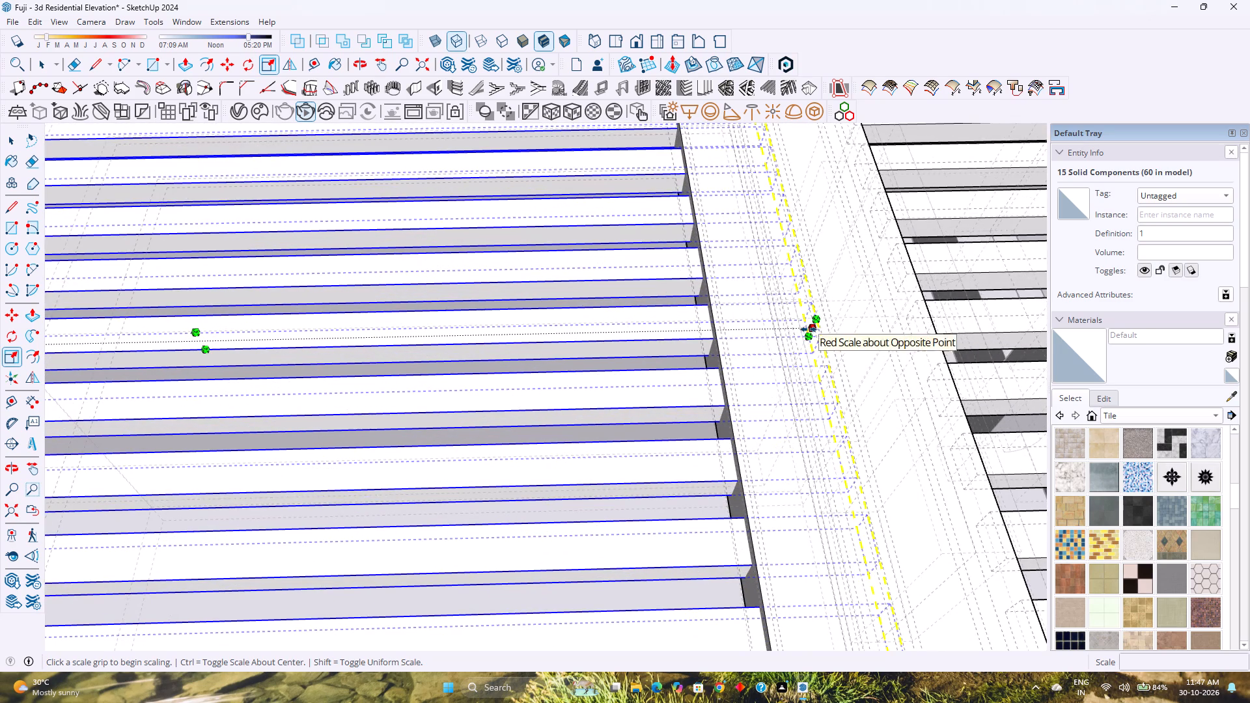
left_click(809, 329)
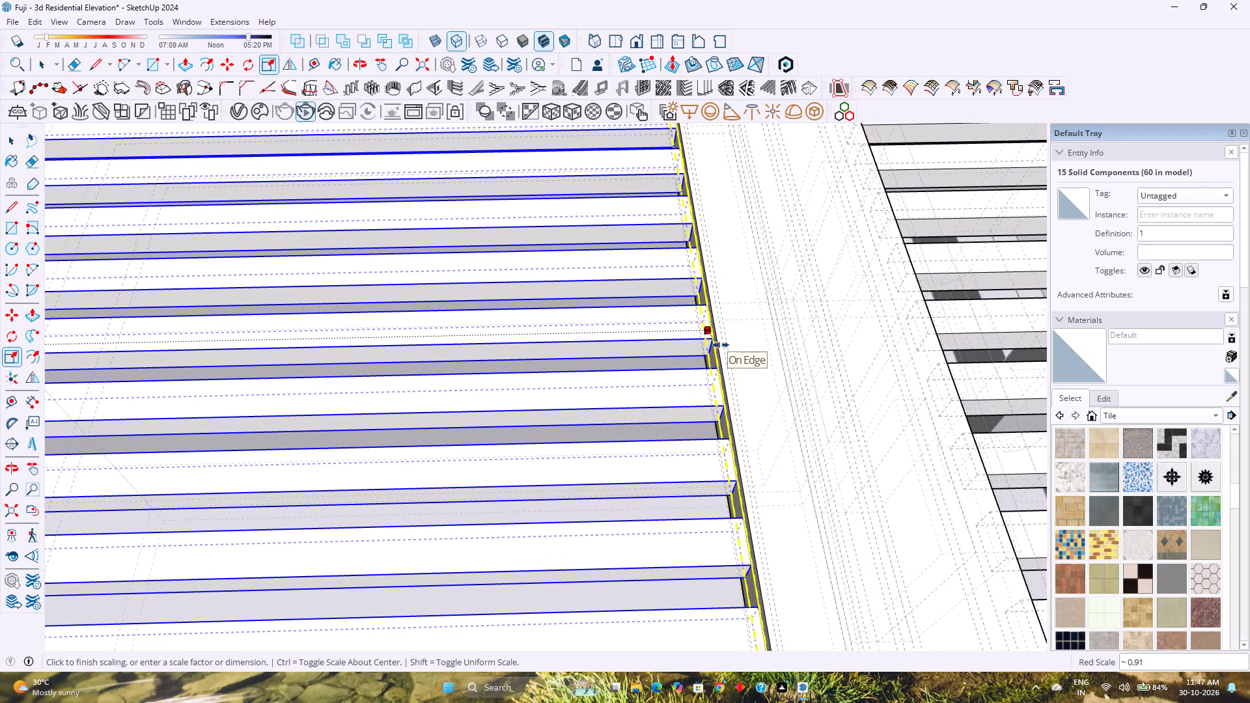
key("k")
left_click(721, 345)
scroll(719, 353, "down", 13)
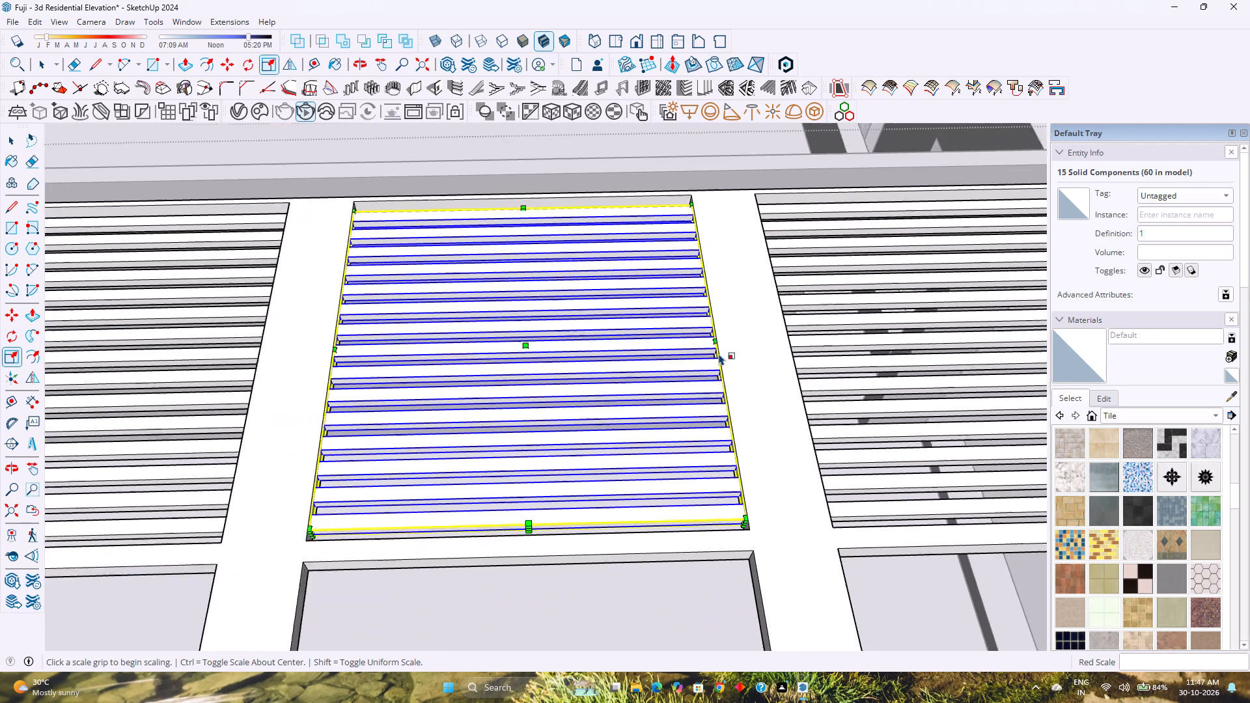
scroll(719, 353, "down", 2)
key("space")
key("Escape")
Inside the slat group, select the 15 slats between the first and second crossbeams and scale them to about 0.91 along red, ending at the second crossbeam's edge.
scroll(704, 366, "down", 5)
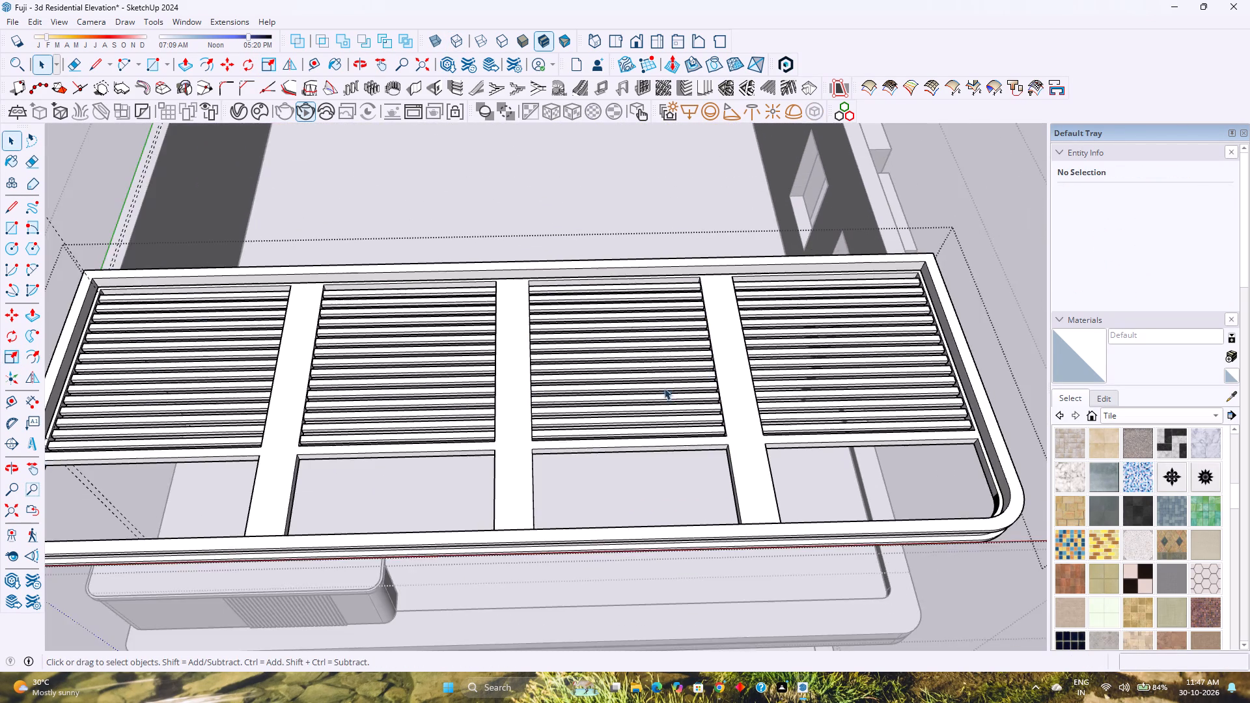
scroll(663, 388, "down", 2)
middle_click_drag(493, 434, 493, 499, "shift")
middle_click_drag(493, 497, 676, 432)
scroll(497, 479, "up", 1)
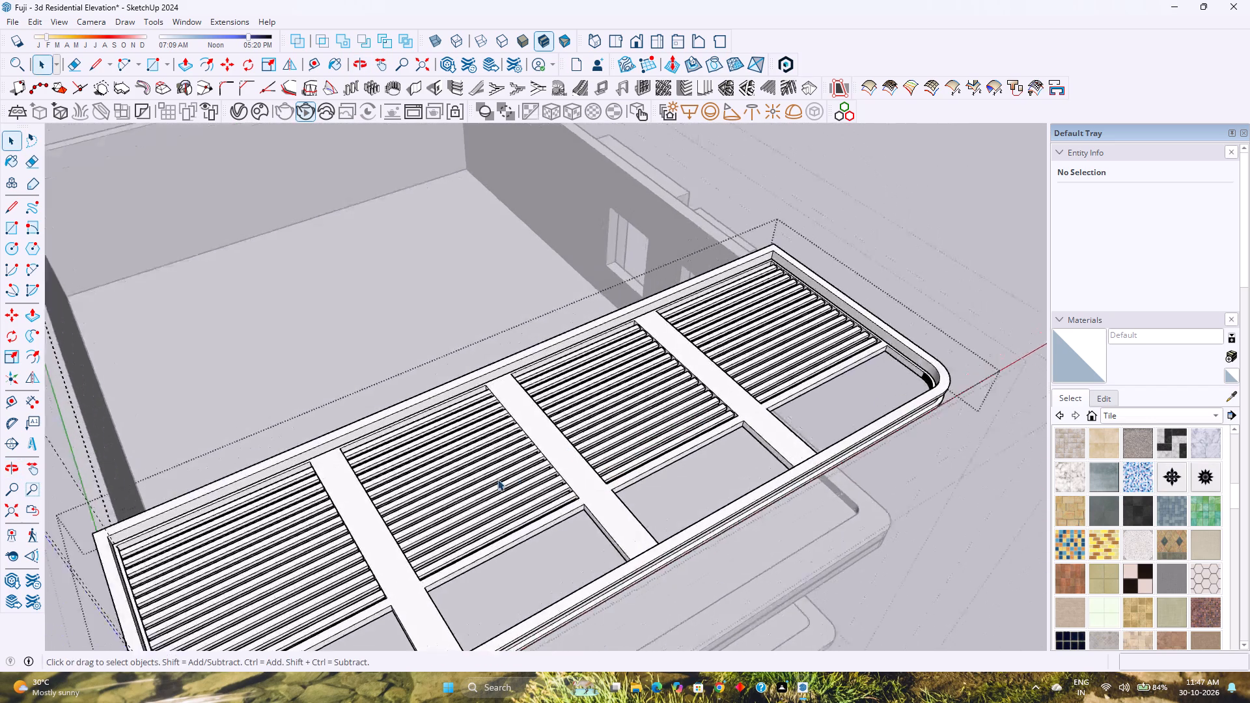
scroll(497, 479, "up", 2)
middle_click_drag(499, 482, 549, 472)
middle_click(549, 472)
scroll(499, 559, "up", 3)
middle_click_drag(488, 567, 504, 561)
middle_click(504, 561)
left_click(499, 577)
double_click(499, 589)
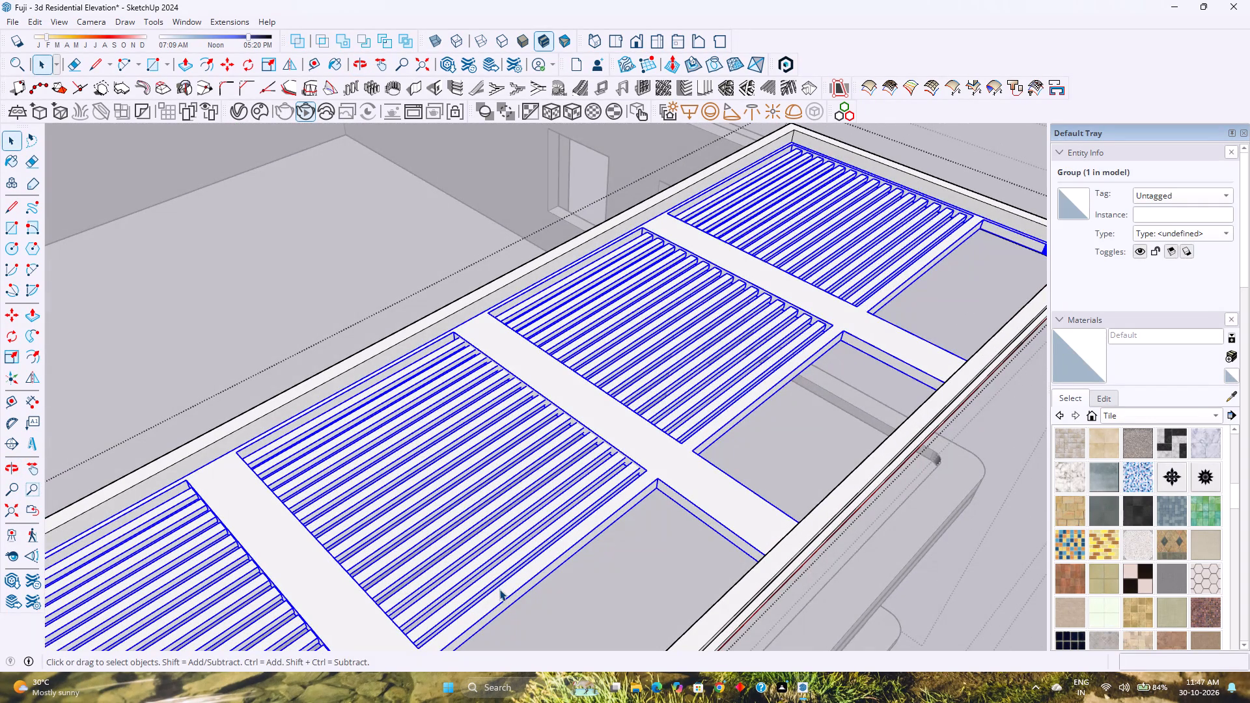
left_click(492, 582)
left_click(471, 573, "ctrl")
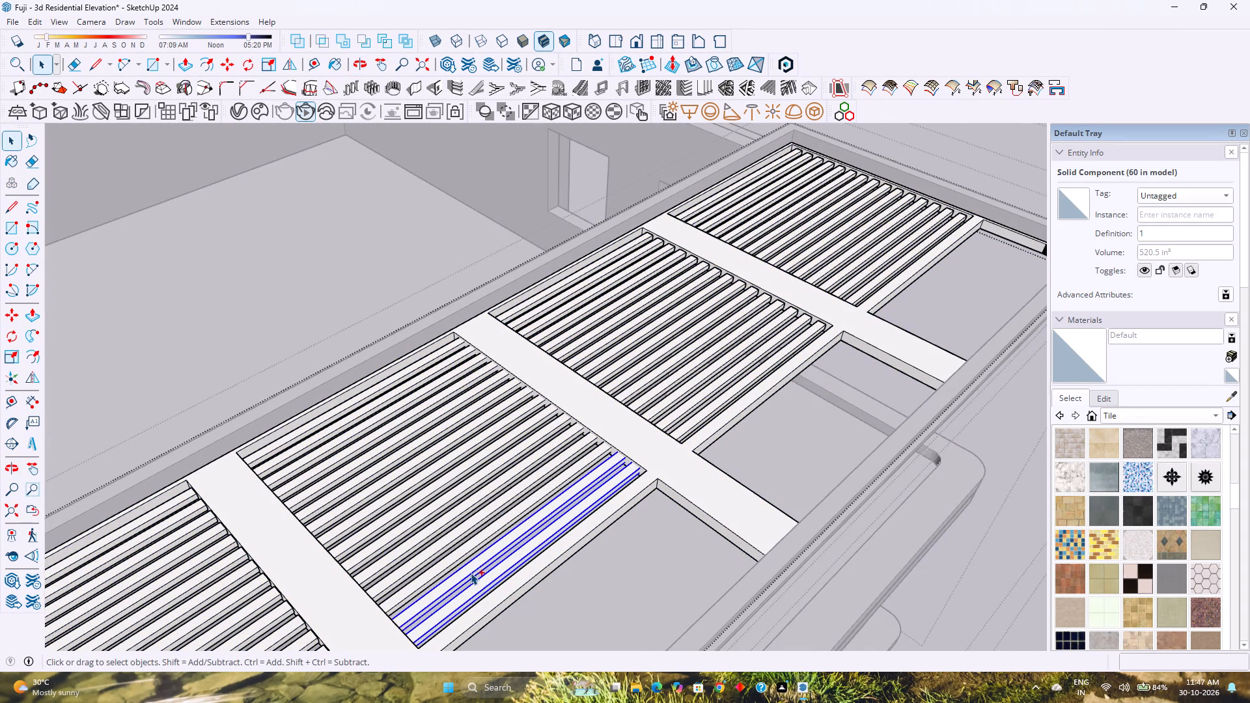
left_click(452, 564, "ctrl")
left_click(430, 551, "ctrl")
left_click(421, 538, "ctrl")
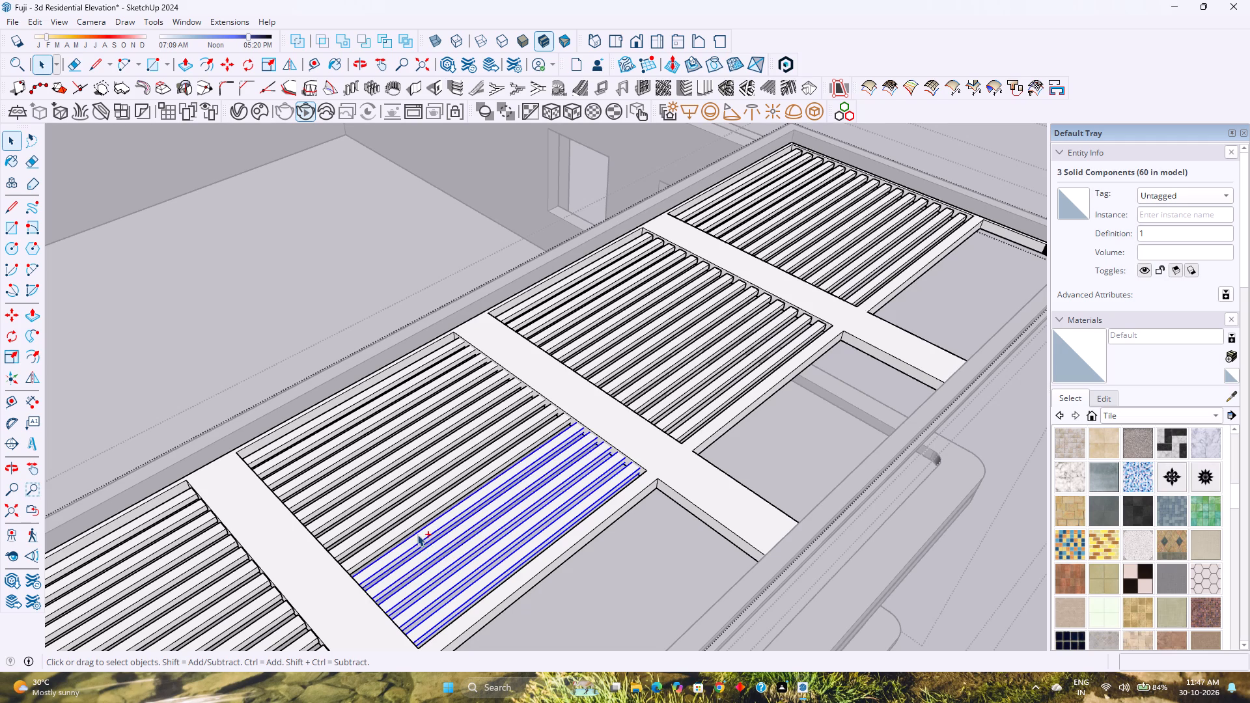
left_click(407, 525, "ctrl")
left_click(406, 508, "ctrl")
left_click(393, 499, "ctrl")
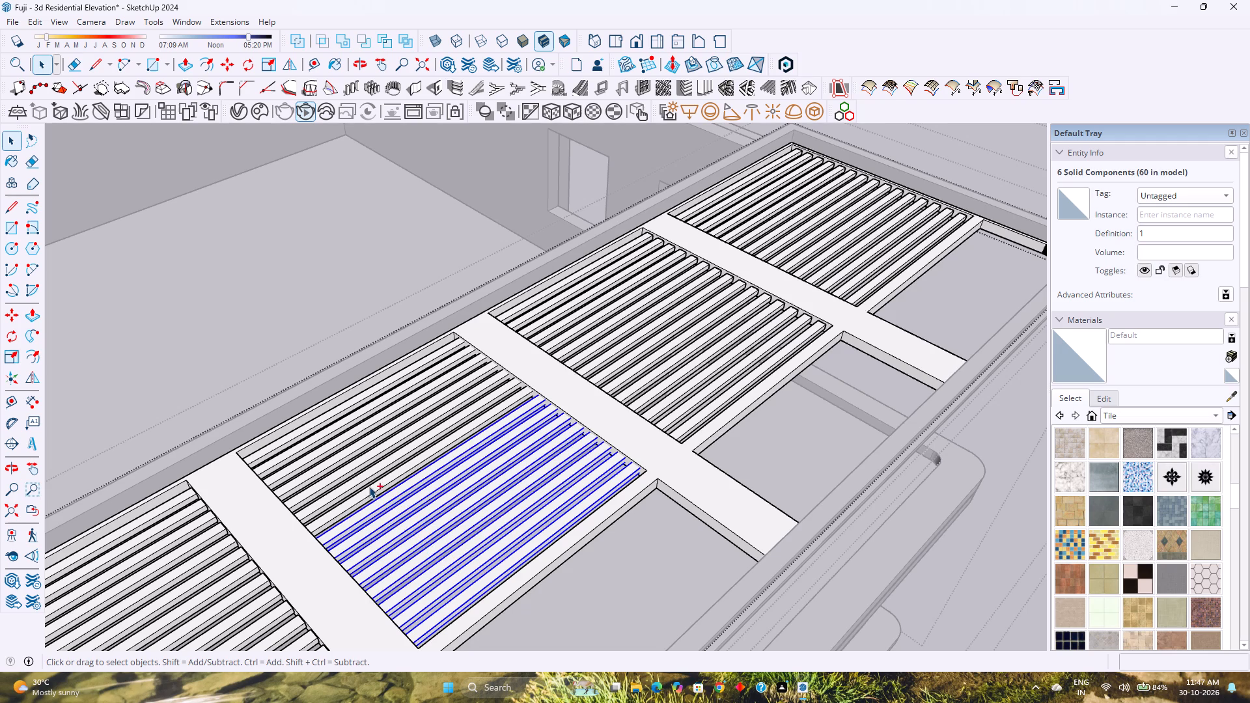
left_click(368, 490, "ctrl")
left_click(368, 478, "ctrl")
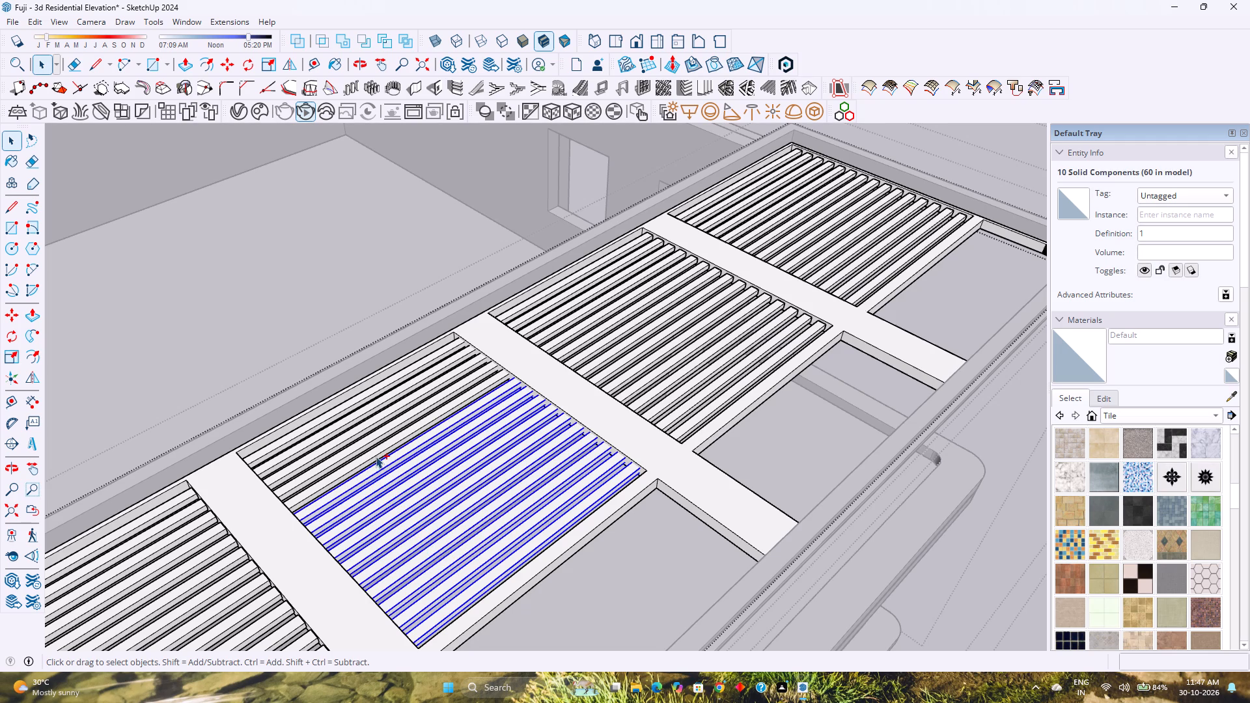
left_click(376, 454, "ctrl")
left_click(368, 443, "ctrl")
left_click(359, 429, "ctrl")
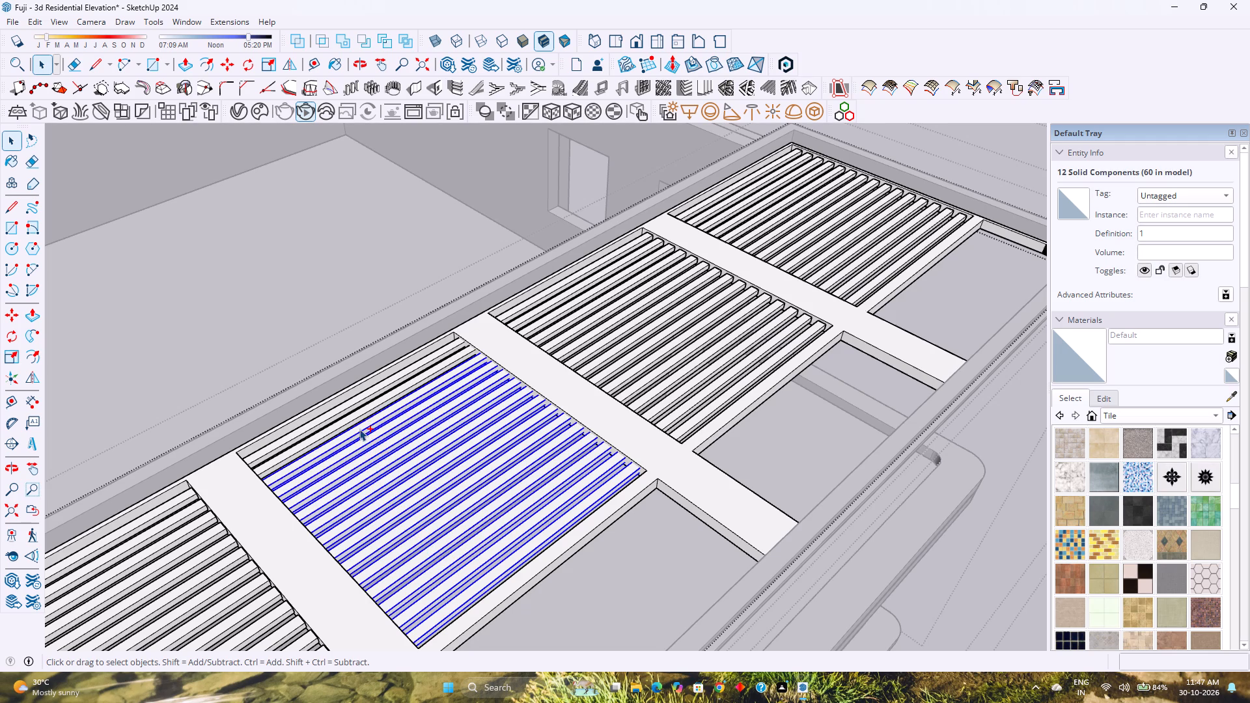
left_click(355, 416, "ctrl")
left_click(345, 408, "ctrl")
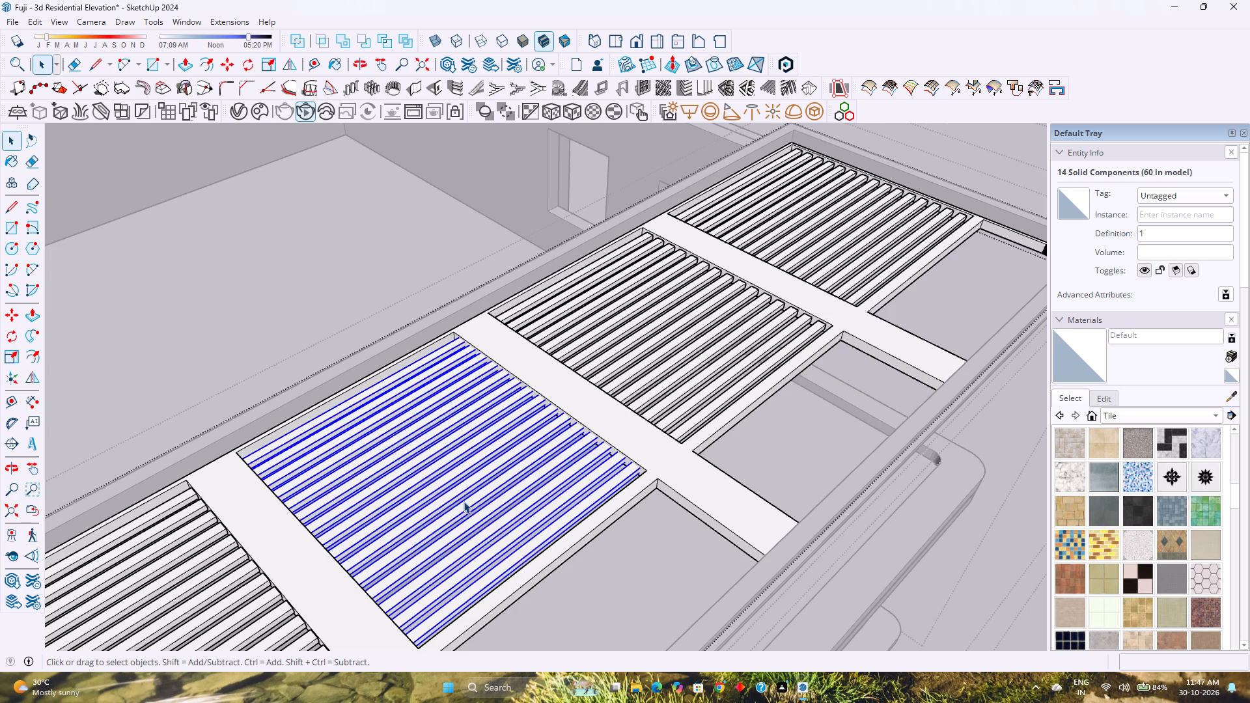
middle_click_drag(464, 501, 241, 576)
key("s")
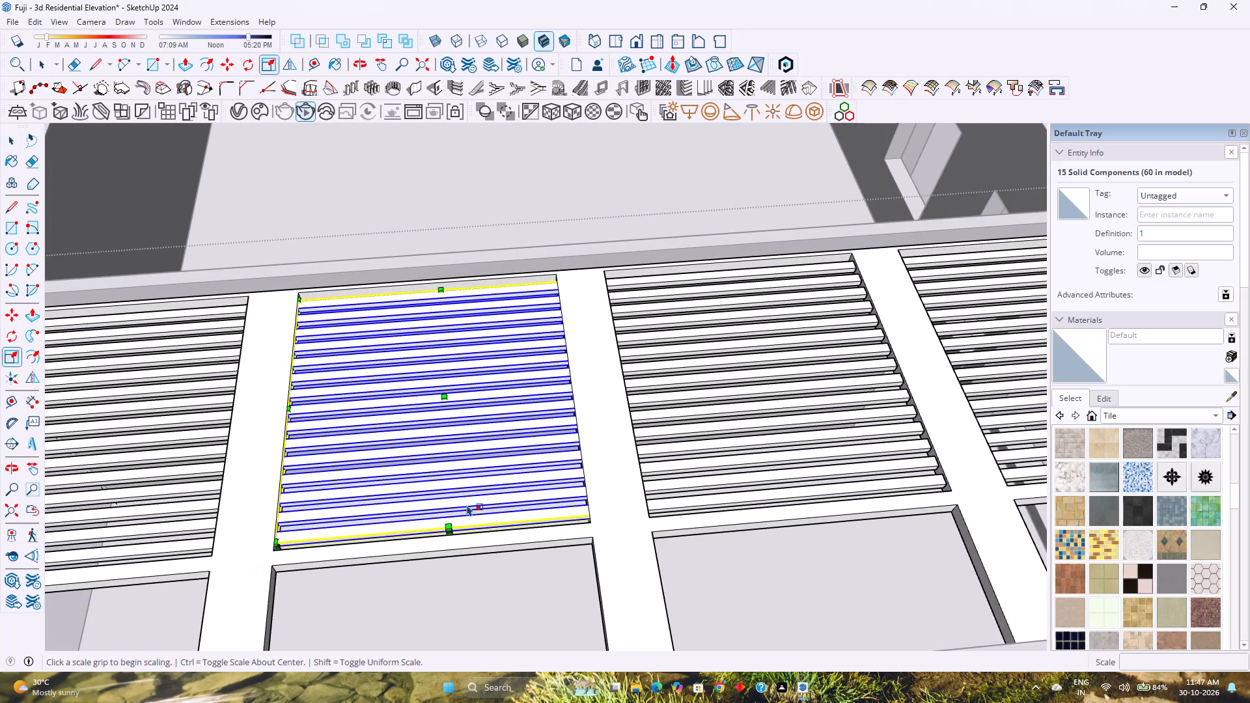
key("k")
scroll(600, 409, "up", 6)
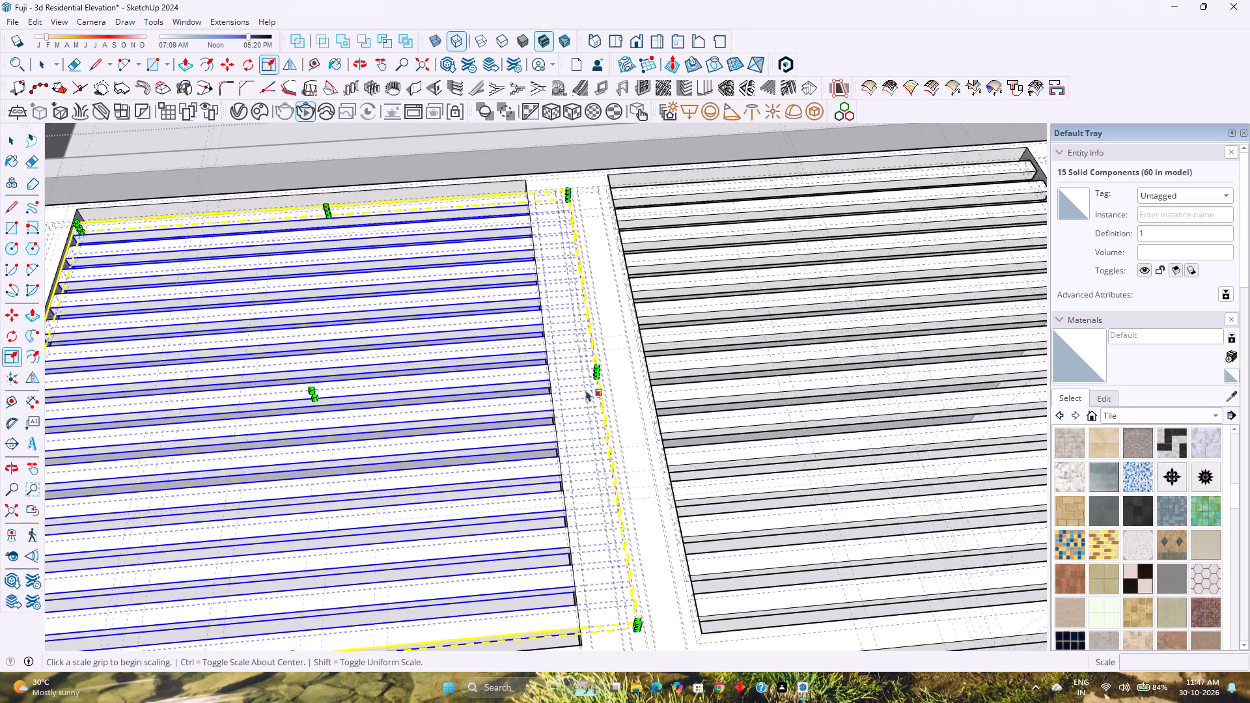
scroll(598, 375, "up", 7)
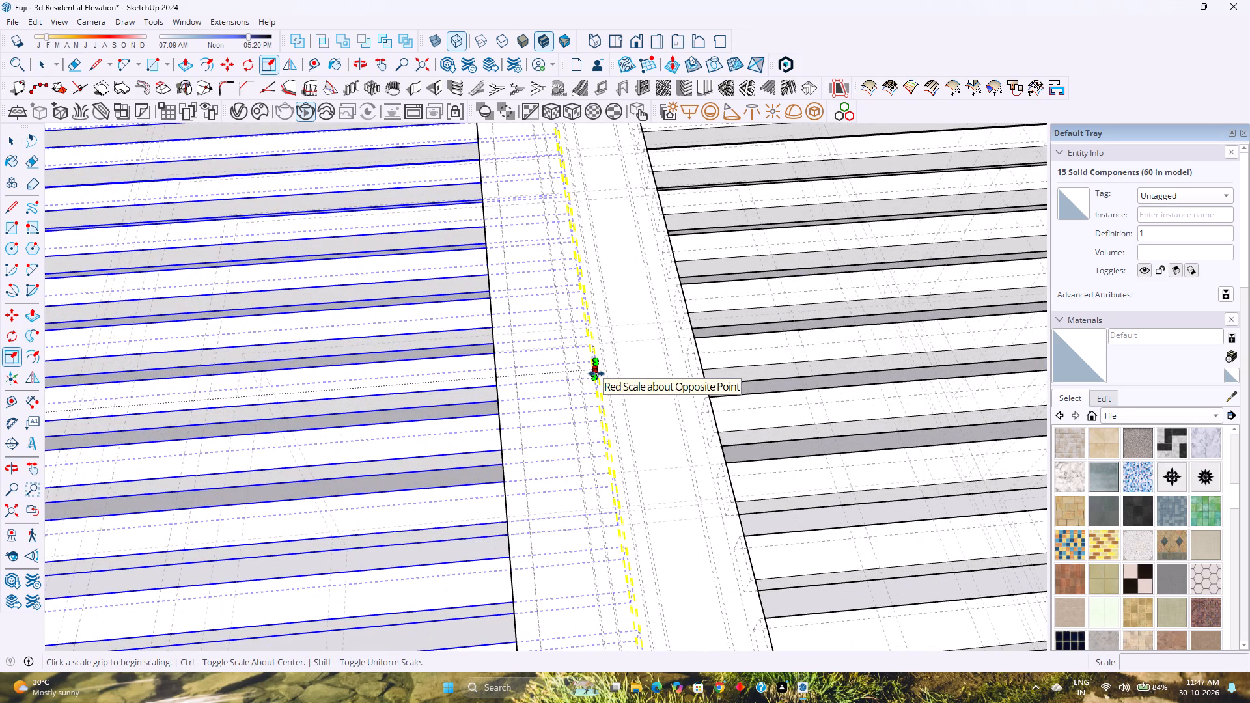
left_click(596, 374)
key("k")
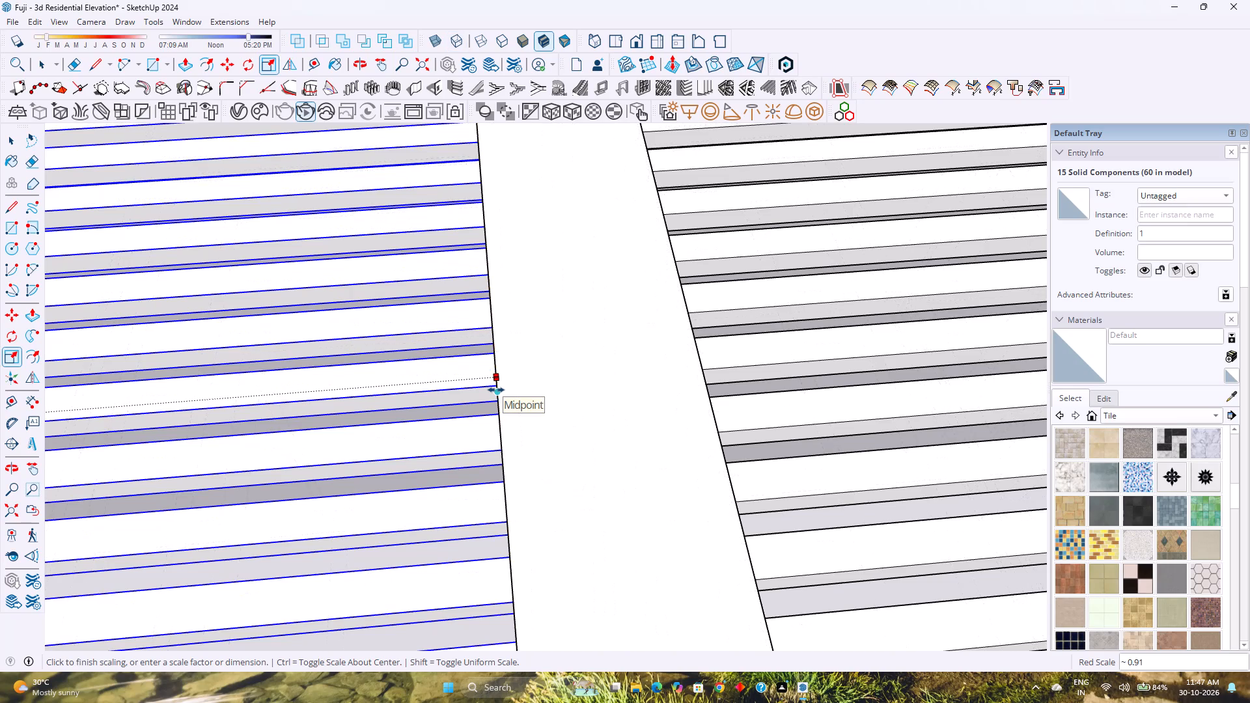
left_click(496, 390)
scroll(482, 414, "down", 4)
key("space")
scroll(482, 414, "down", 5)
key("Escape")
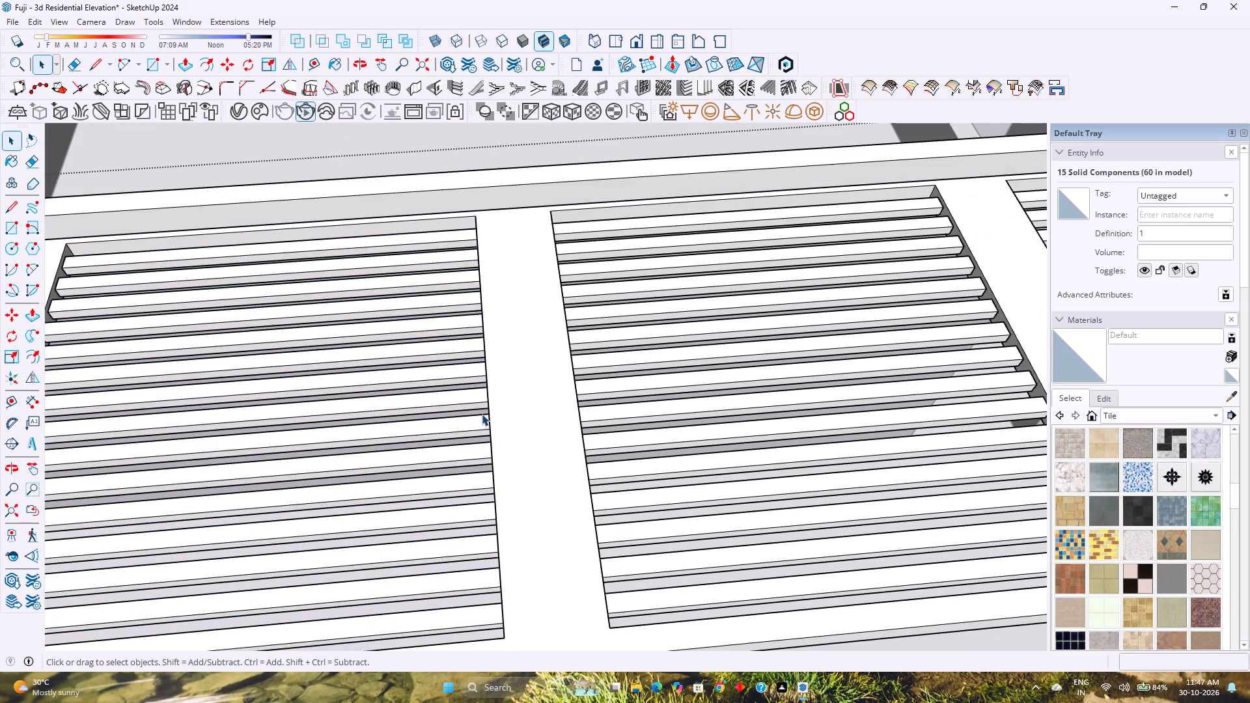
Save the model.
scroll(482, 414, "down", 15)
middle_click_drag(542, 469, 415, 414)
middle_click(415, 413)
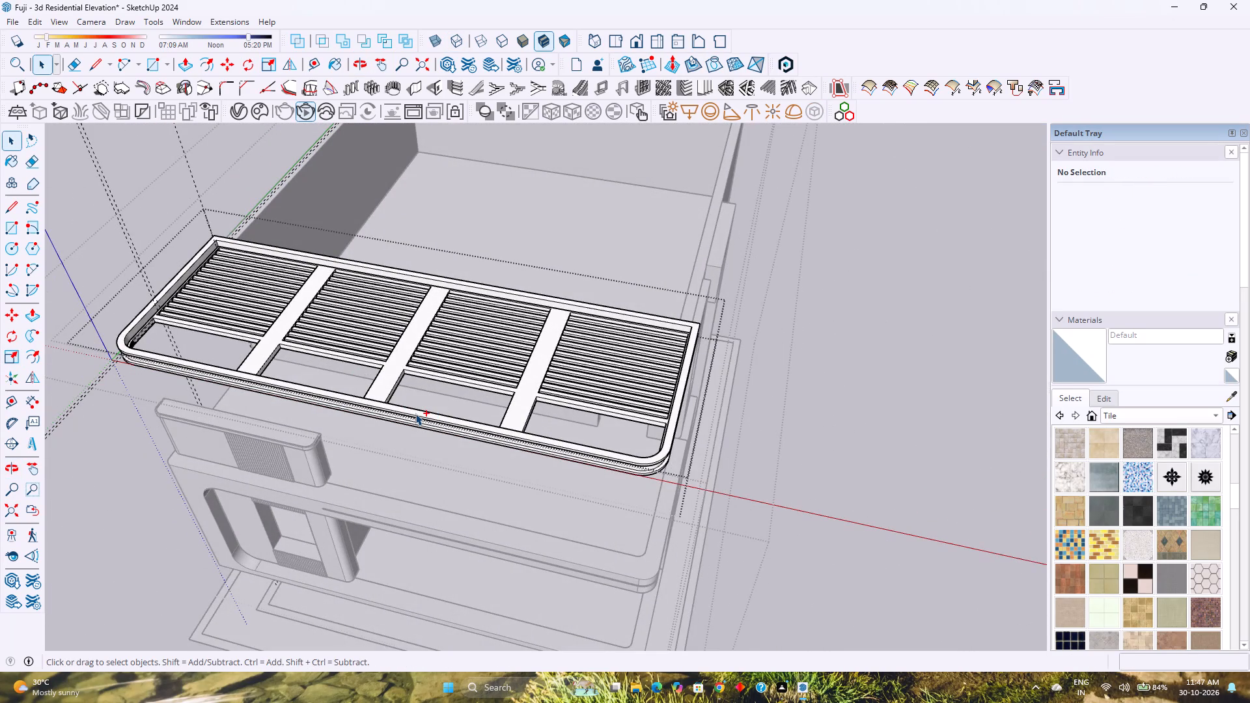
key("ctrl+s")
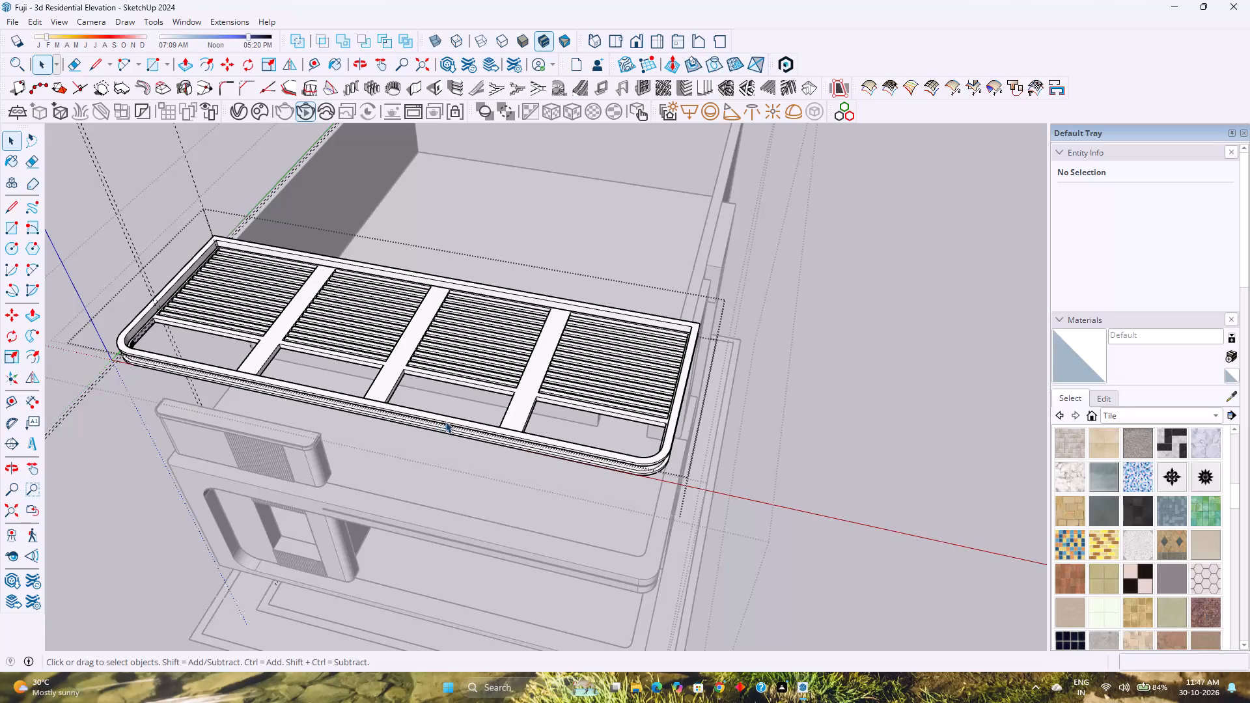
Examine the slatted roof grid and the front of the house from above, straight on and below.
middle_click_drag(509, 419, 532, 516, "shift")
middle_click(532, 516, "shift")
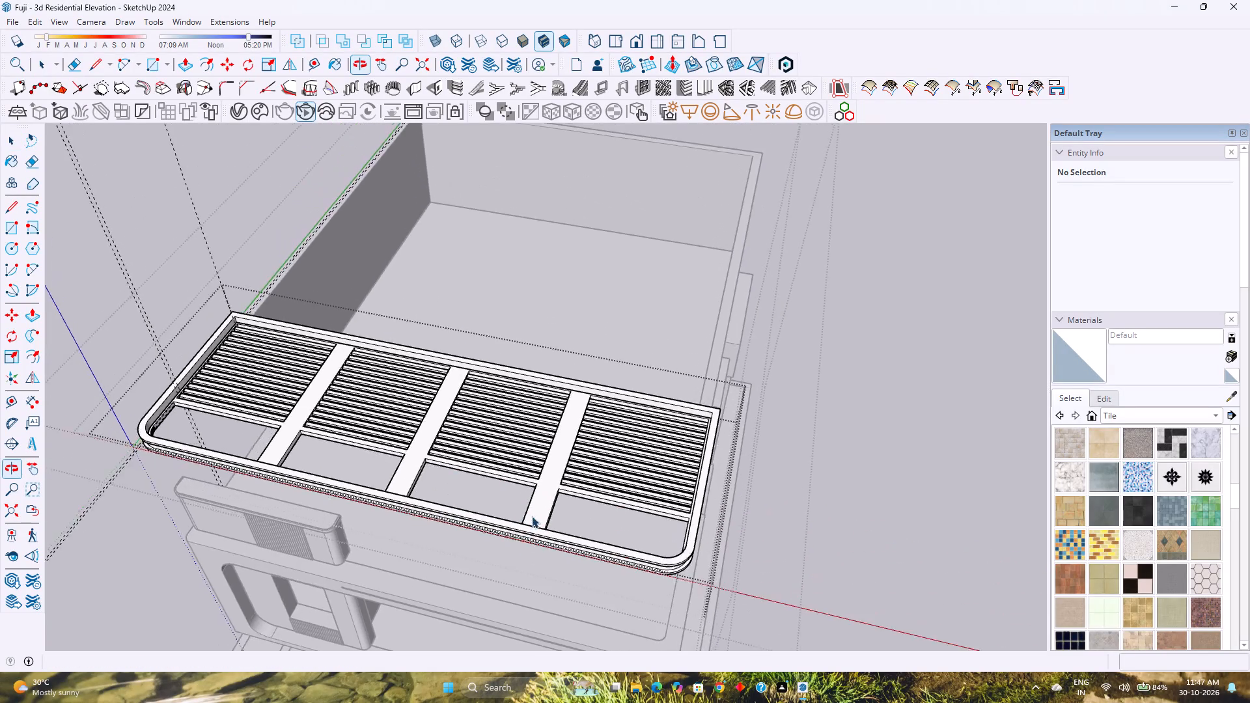
middle_click_drag(516, 511, 456, 426)
middle_click(456, 426)
middle_click_drag(462, 404, 492, 522, "shift")
middle_click_drag(472, 497, 466, 456)
middle_click(466, 456)
scroll(477, 443, "up", 2)
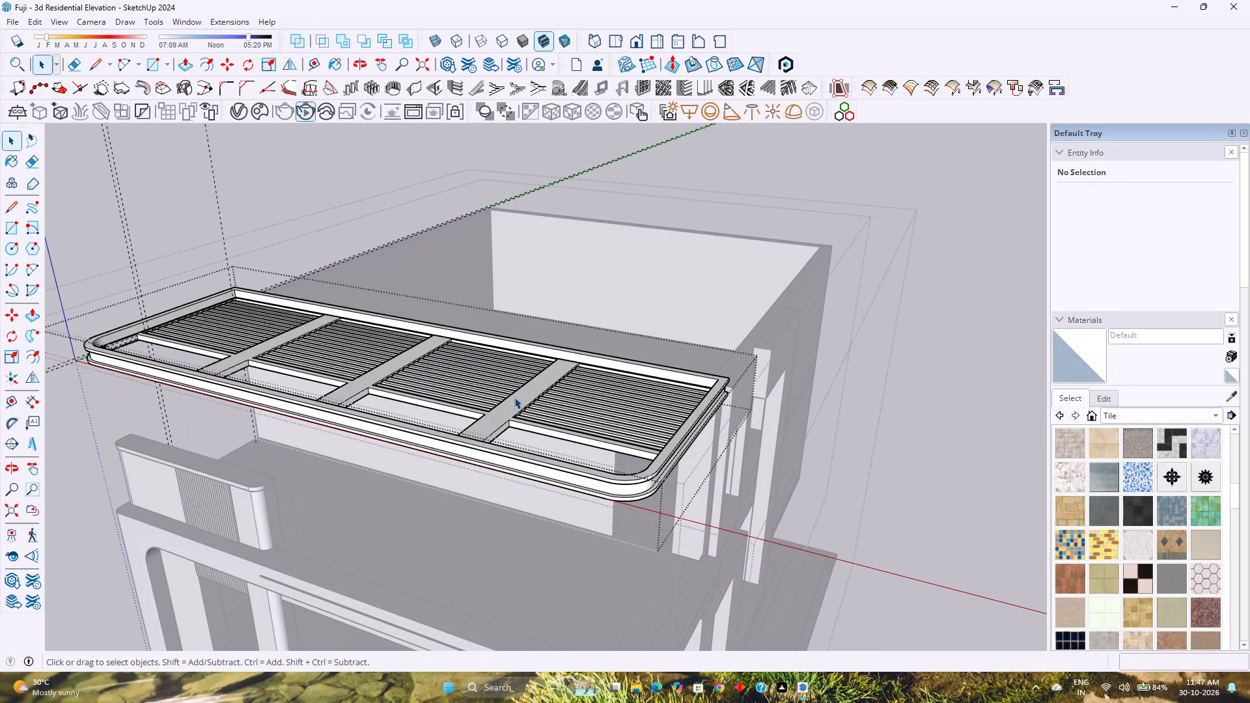
scroll(514, 397, "down", 3)
middle_click_drag(505, 402, 498, 316)
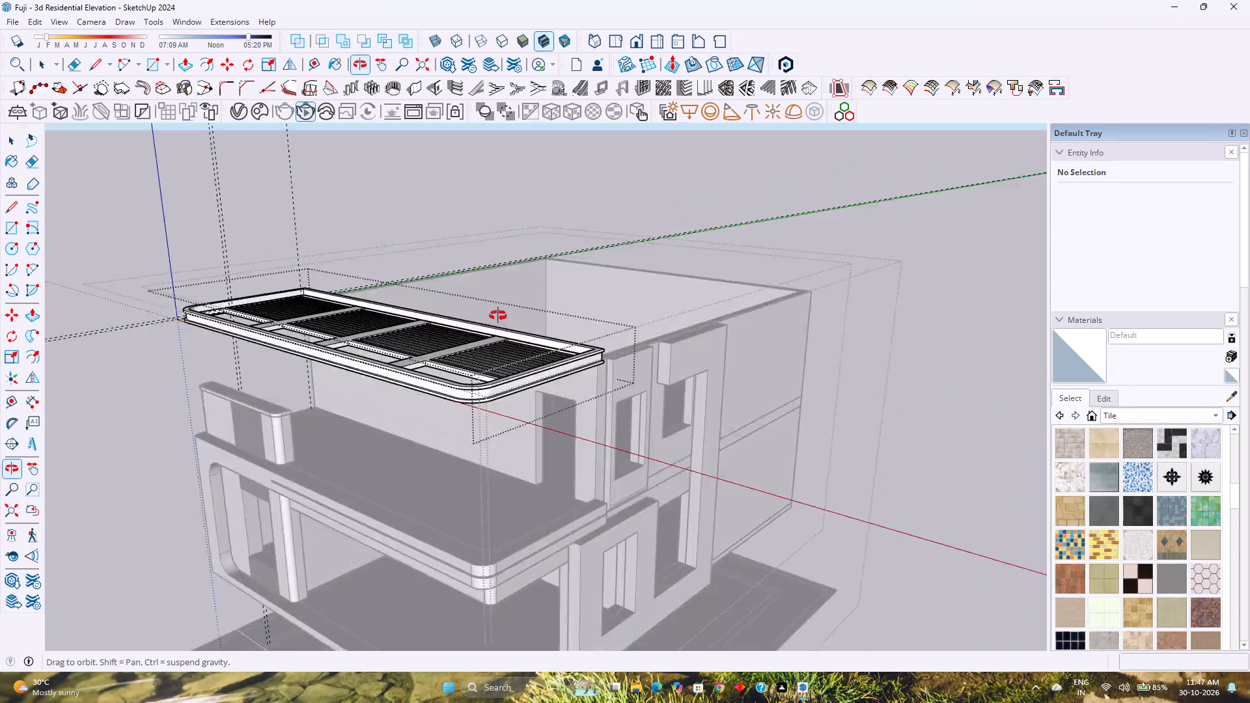
middle_click_drag(498, 316, 605, 267)
scroll(605, 271, "up", 2)
middle_click_drag(602, 286, 589, 390, "shift")
middle_click(589, 391, "shift")
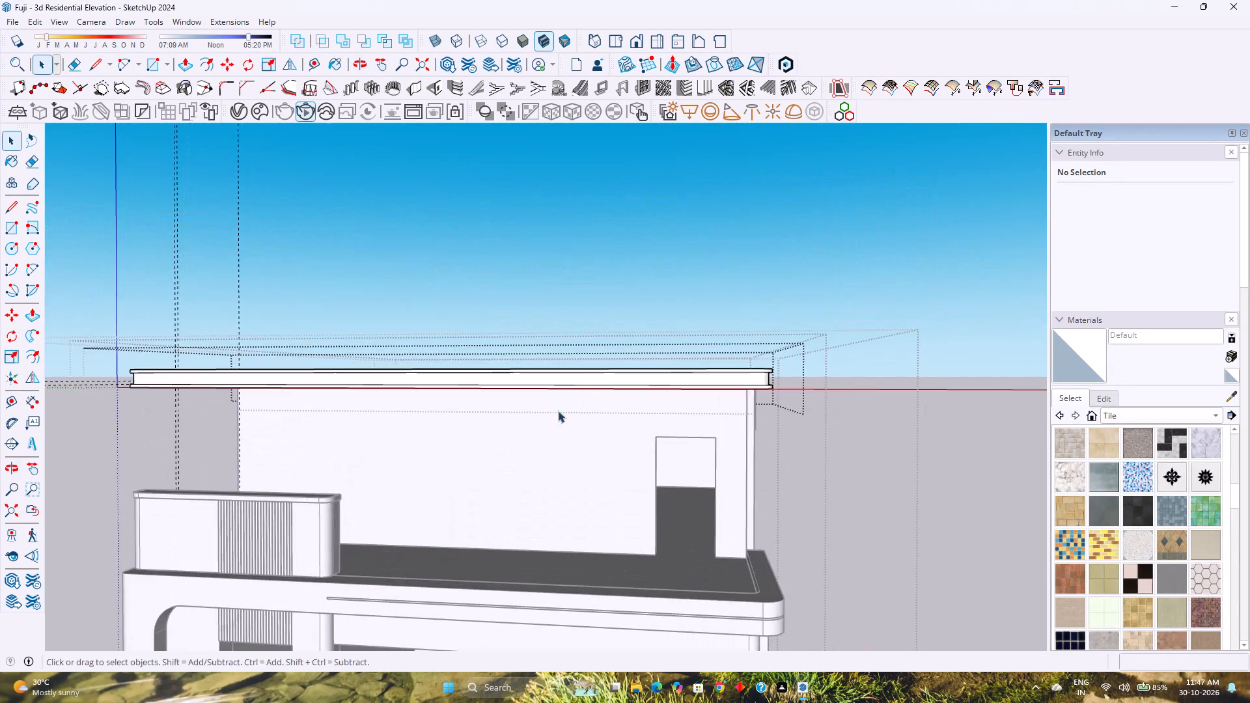
middle_click_drag(518, 419, 519, 287)
middle_click(519, 287)
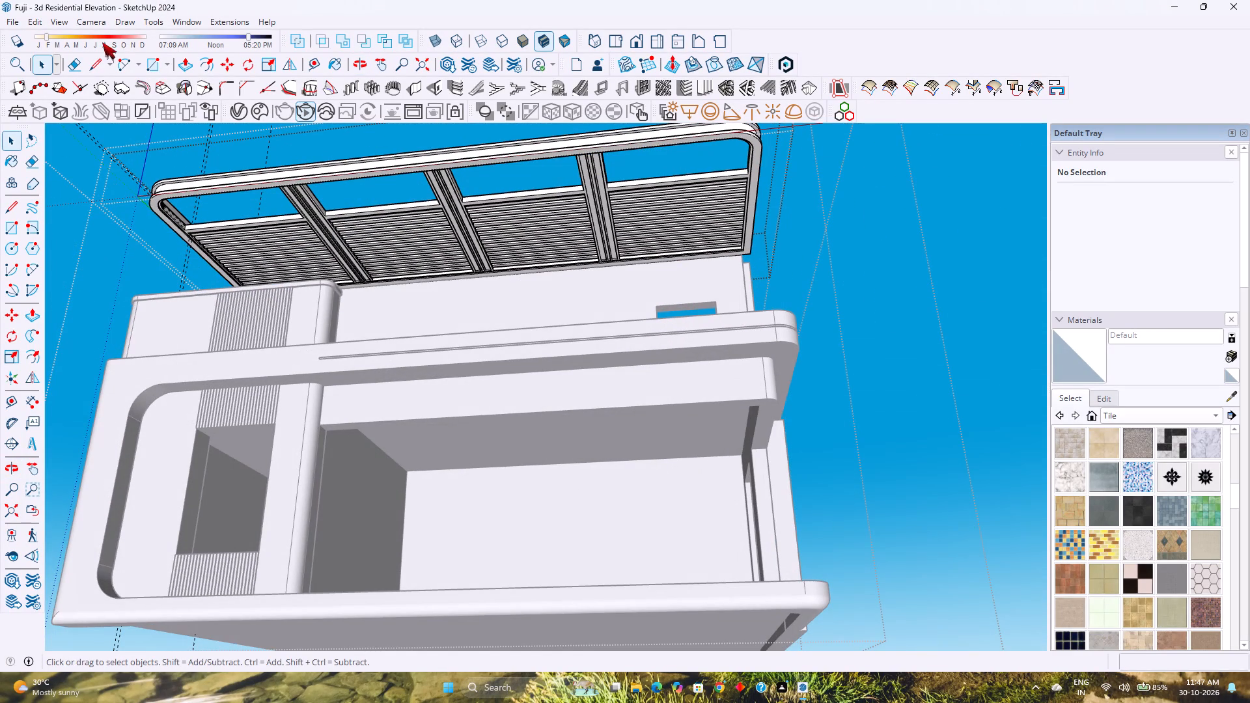
Delete all guides from the model.
left_click(39, 26)
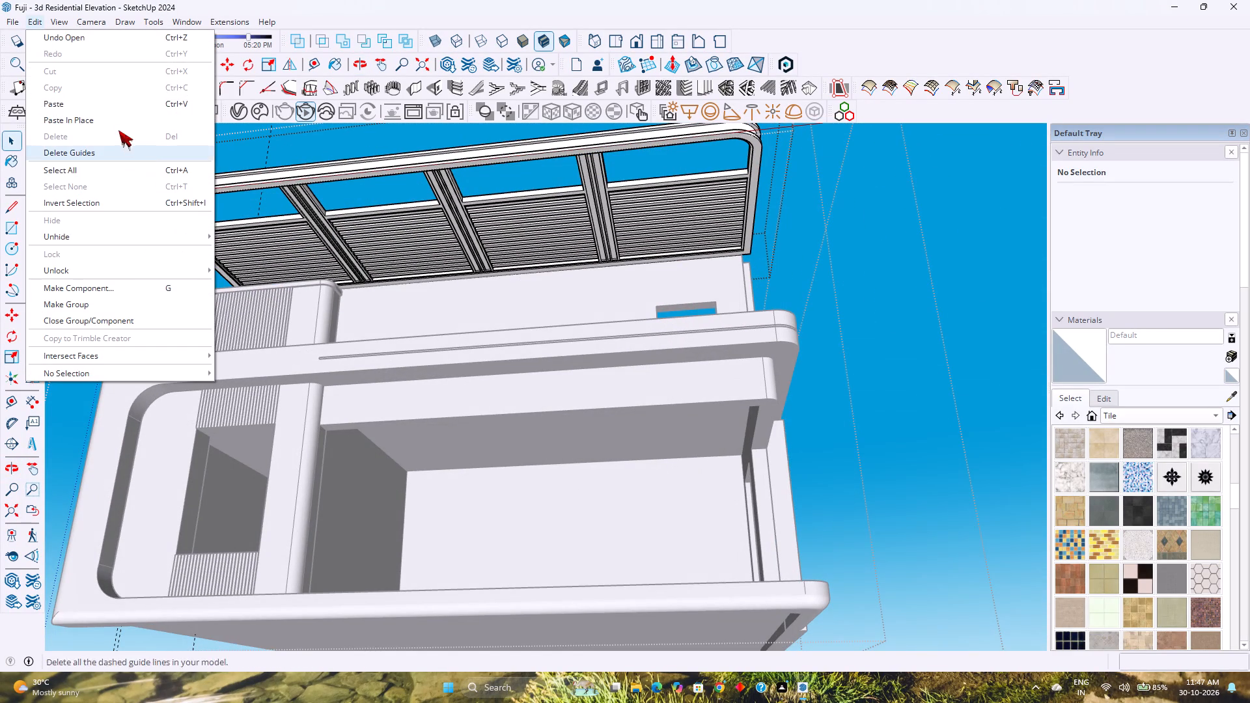
left_click(129, 160)
Examine the front roof frame and its slatted bays from below, straight on and above.
scroll(299, 317, "down", 3)
middle_click_drag(316, 348, 332, 434)
middle_click(332, 434)
scroll(320, 396, "up", 4)
middle_click_drag(320, 391, 263, 435, "shift")
middle_click(263, 435, "shift")
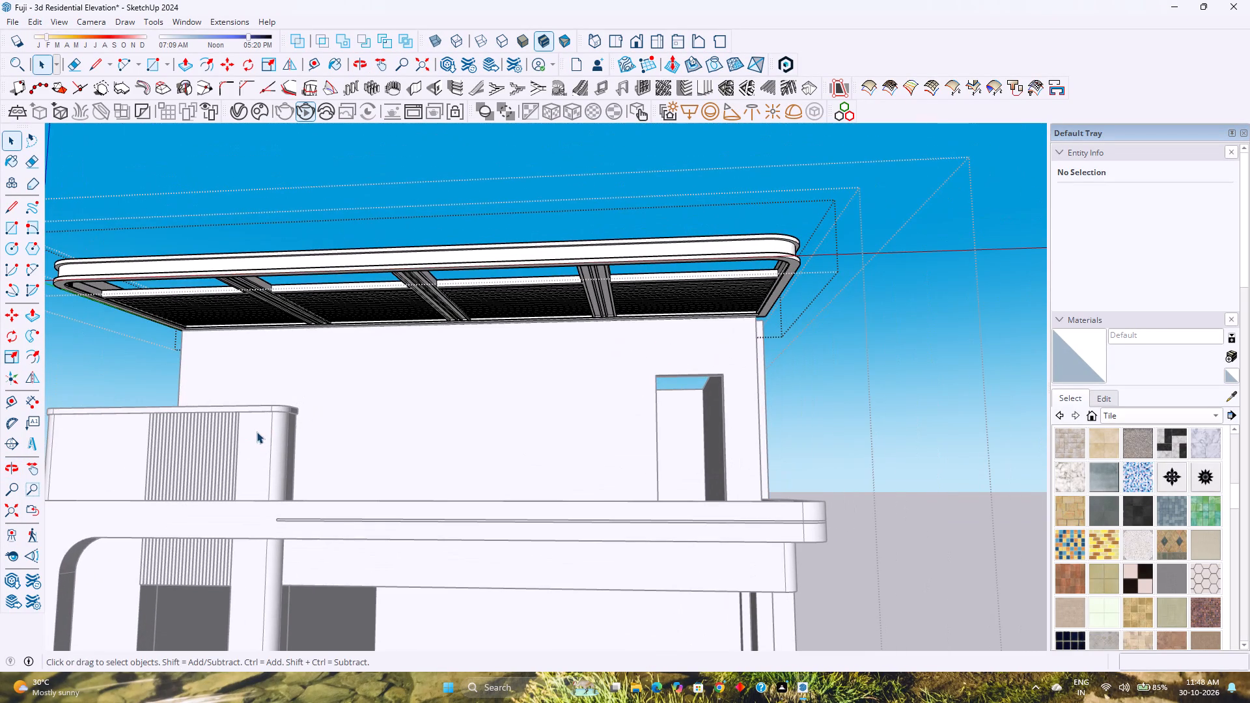
middle_click_drag(327, 428, 338, 497)
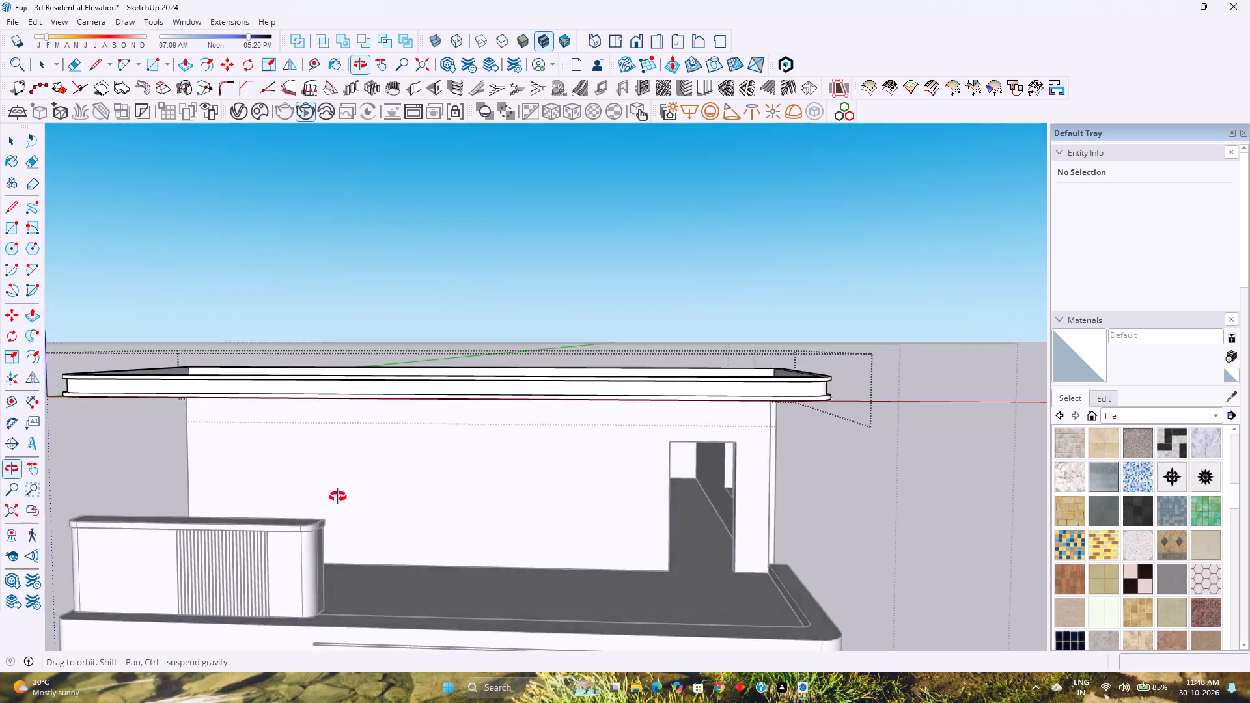
middle_click_drag(338, 497, 336, 501)
middle_click(336, 501)
middle_click_drag(352, 453, 383, 522)
middle_click(383, 522)
middle_click_drag(359, 515, 409, 443, "shift")
middle_click_drag(421, 412, 426, 476)
scroll(342, 517, "up", 1)
middle_click_drag(342, 517, 347, 417, "shift")
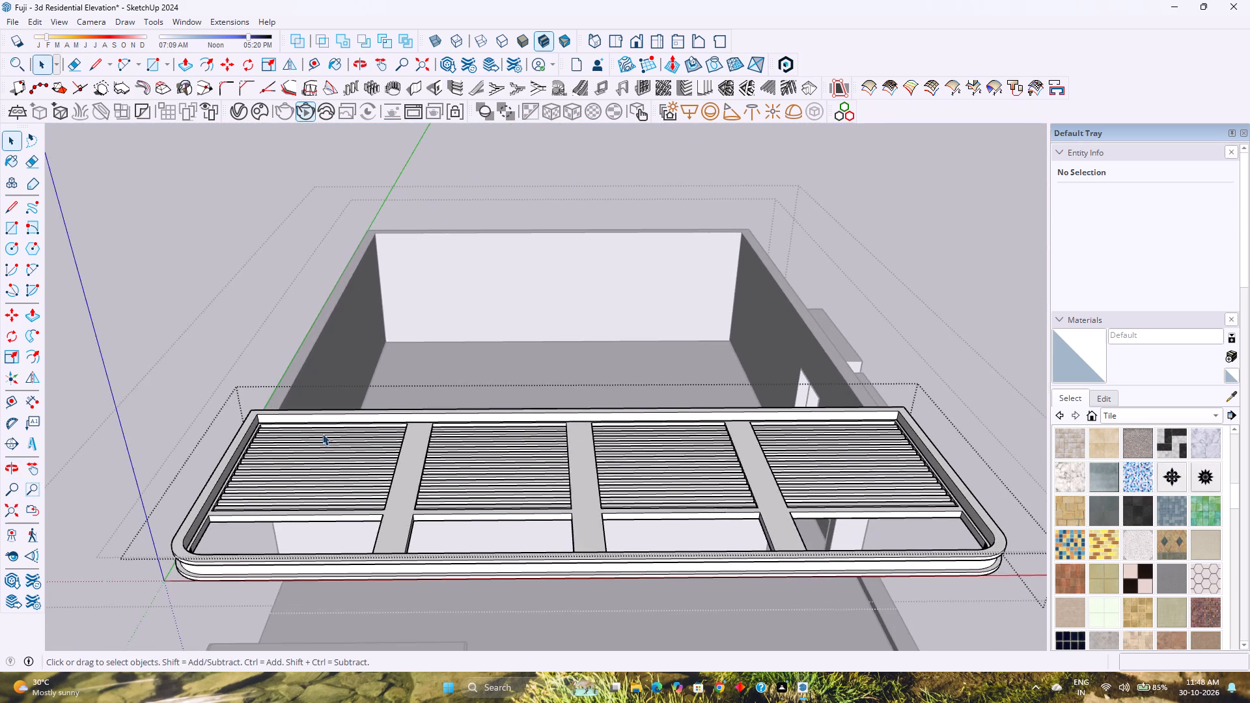
Inside the roof grid group, place vertical guides 2.5" in from both ends of the first bay's front rail face.
scroll(277, 540, "up", 6)
middle_click_drag(275, 535, 304, 500)
scroll(304, 493, "up", 1)
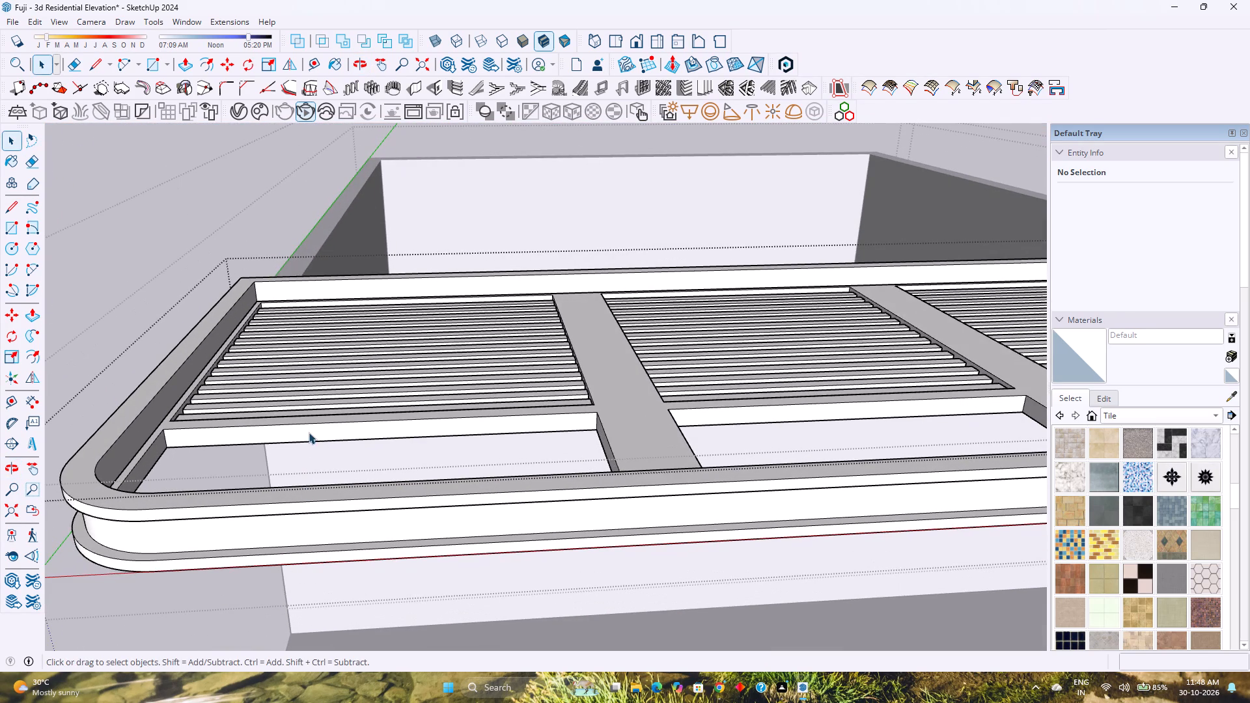
left_click(309, 432)
double_click(309, 432)
scroll(308, 432, "up", 3)
left_click(308, 432)
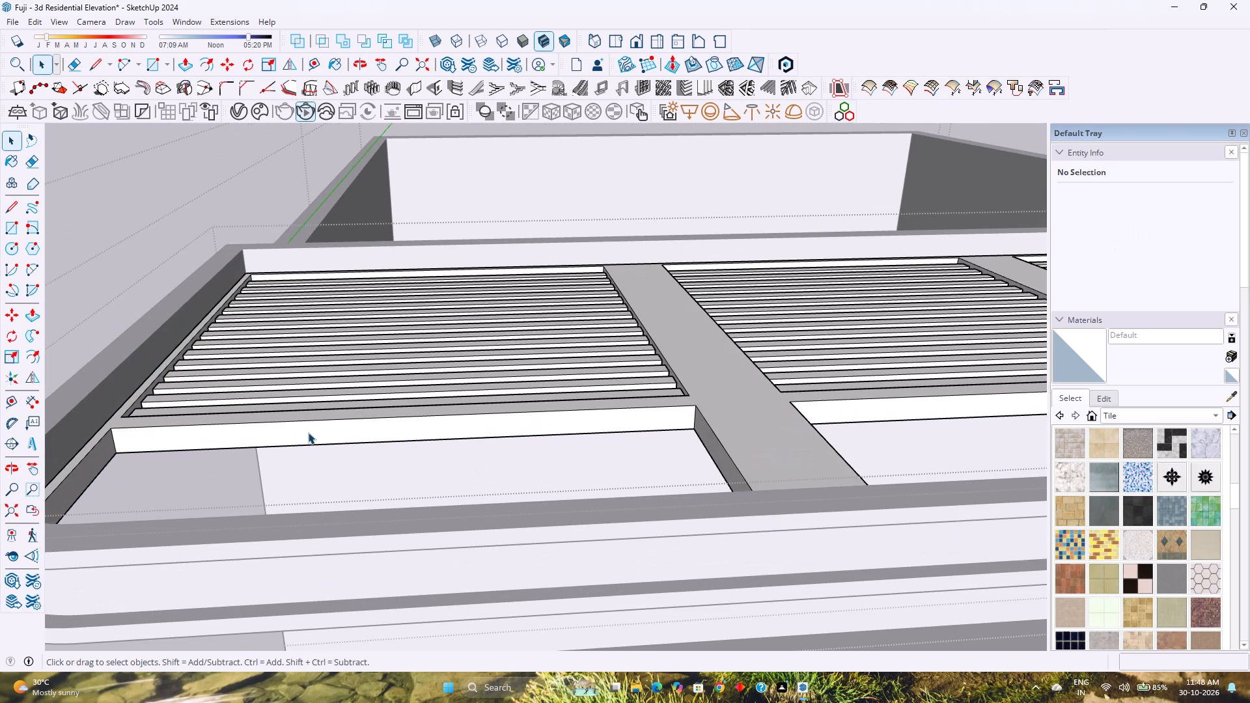
left_click(314, 68)
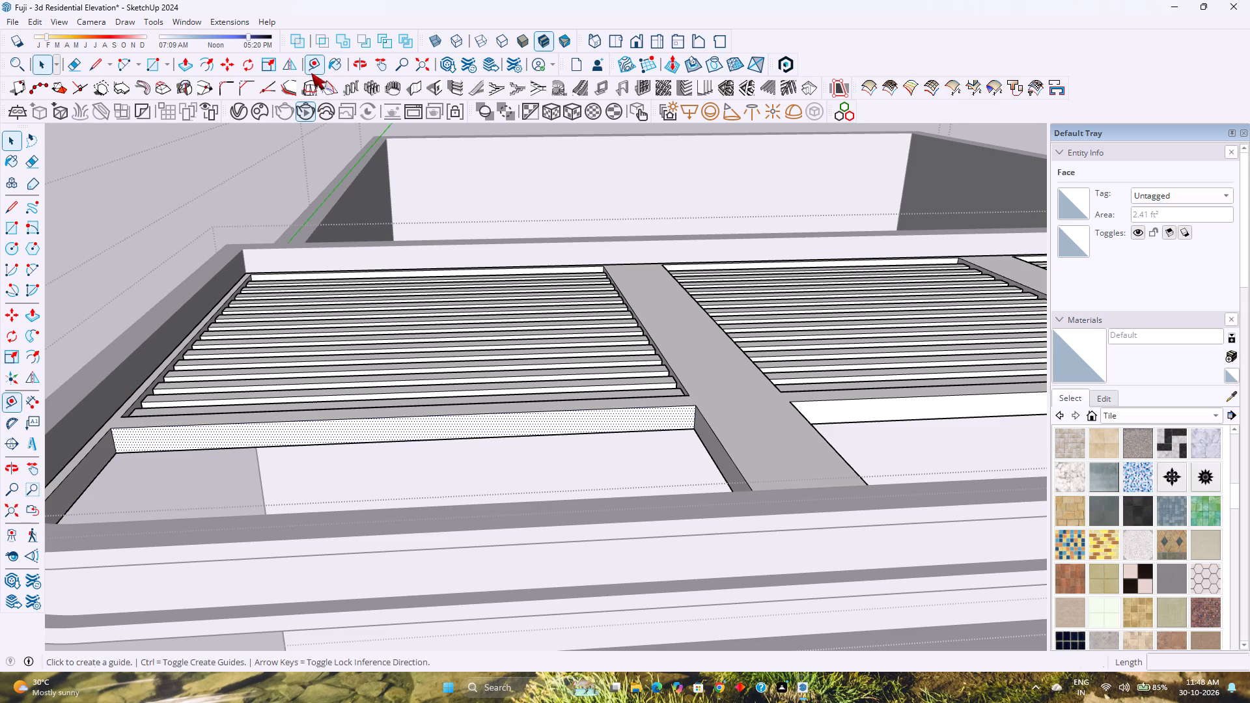
left_click(115, 440)
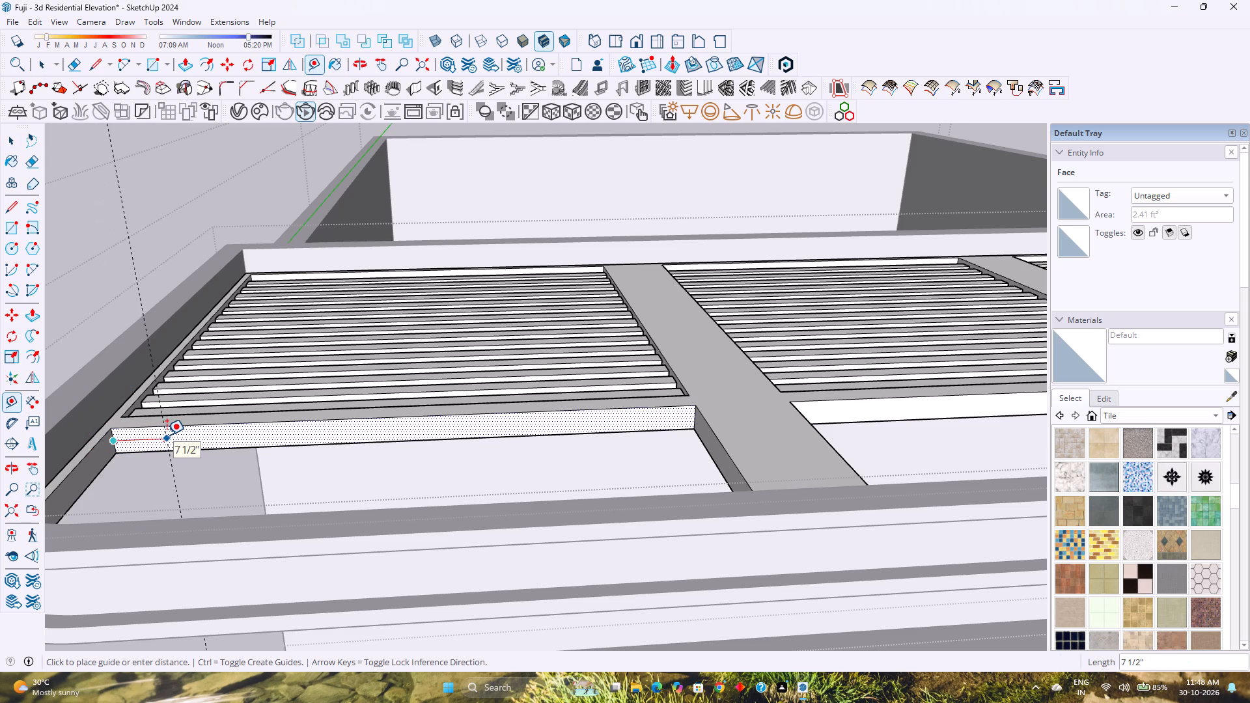
type("2.5")
key("Return")
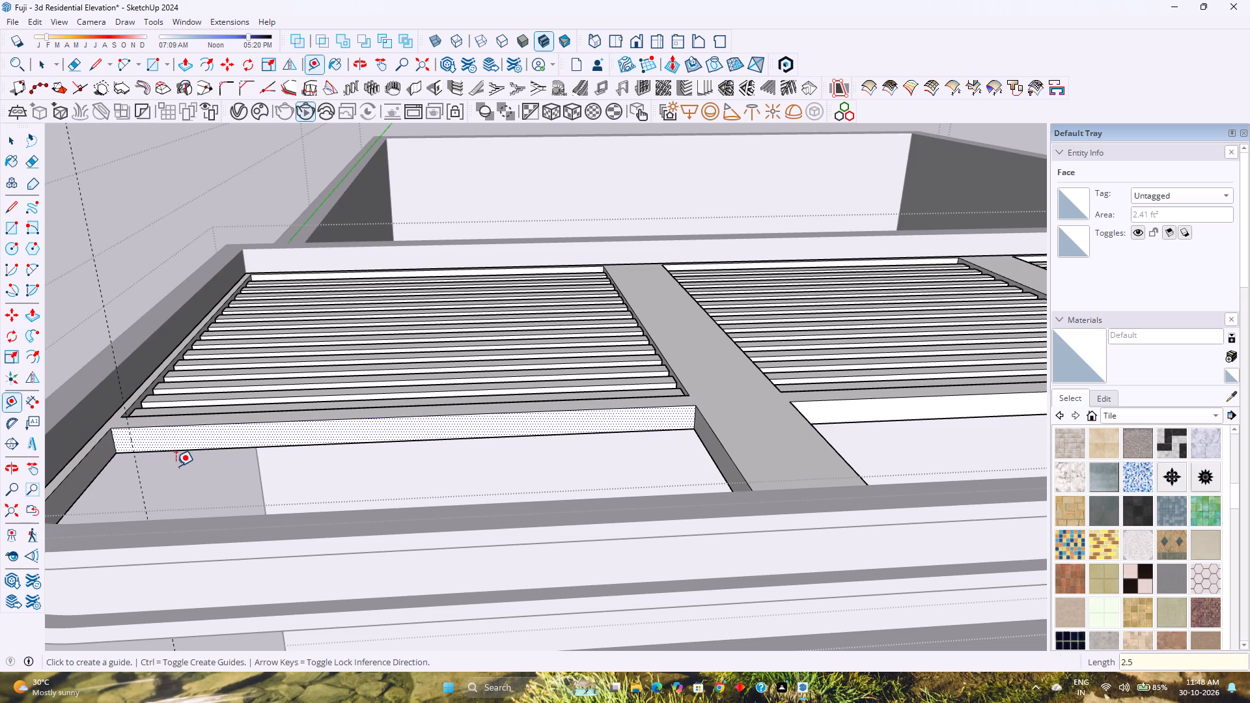
left_click(693, 417)
type("2.5")
key("Return")
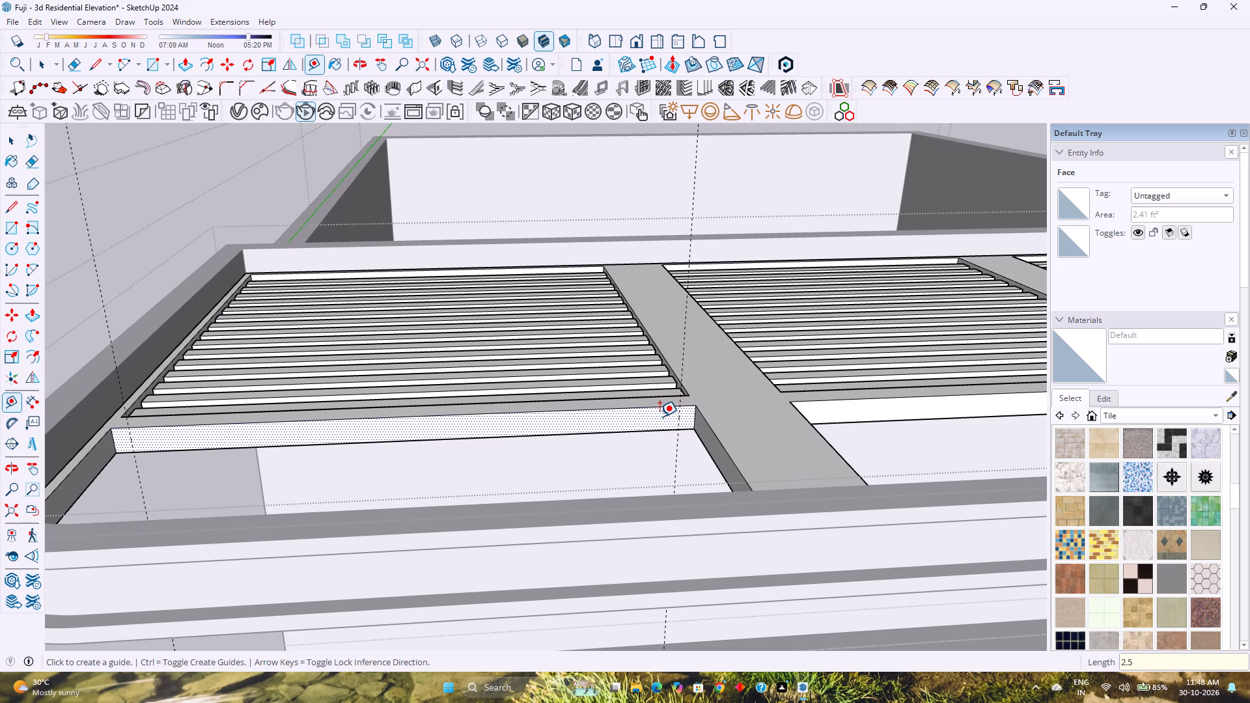
Place a horizontal guide 1" above the lower edge of the first bay's front rail face.
left_click(169, 452)
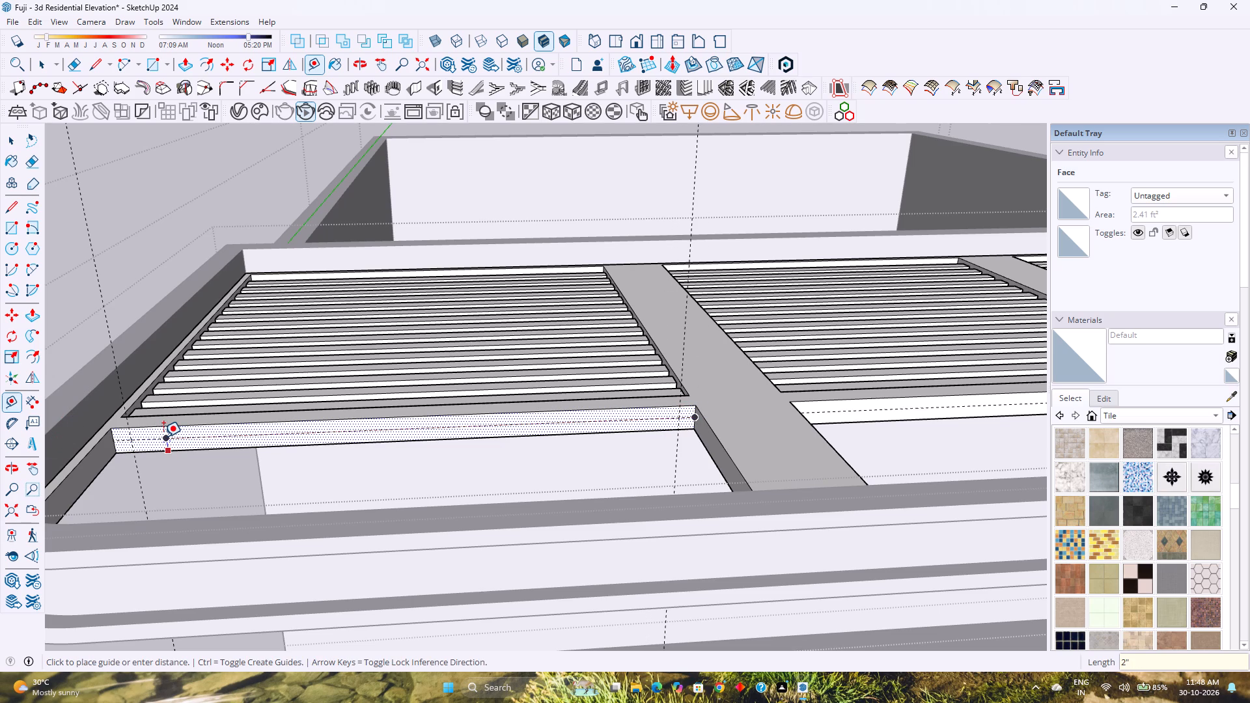
key("1")
key("Return")
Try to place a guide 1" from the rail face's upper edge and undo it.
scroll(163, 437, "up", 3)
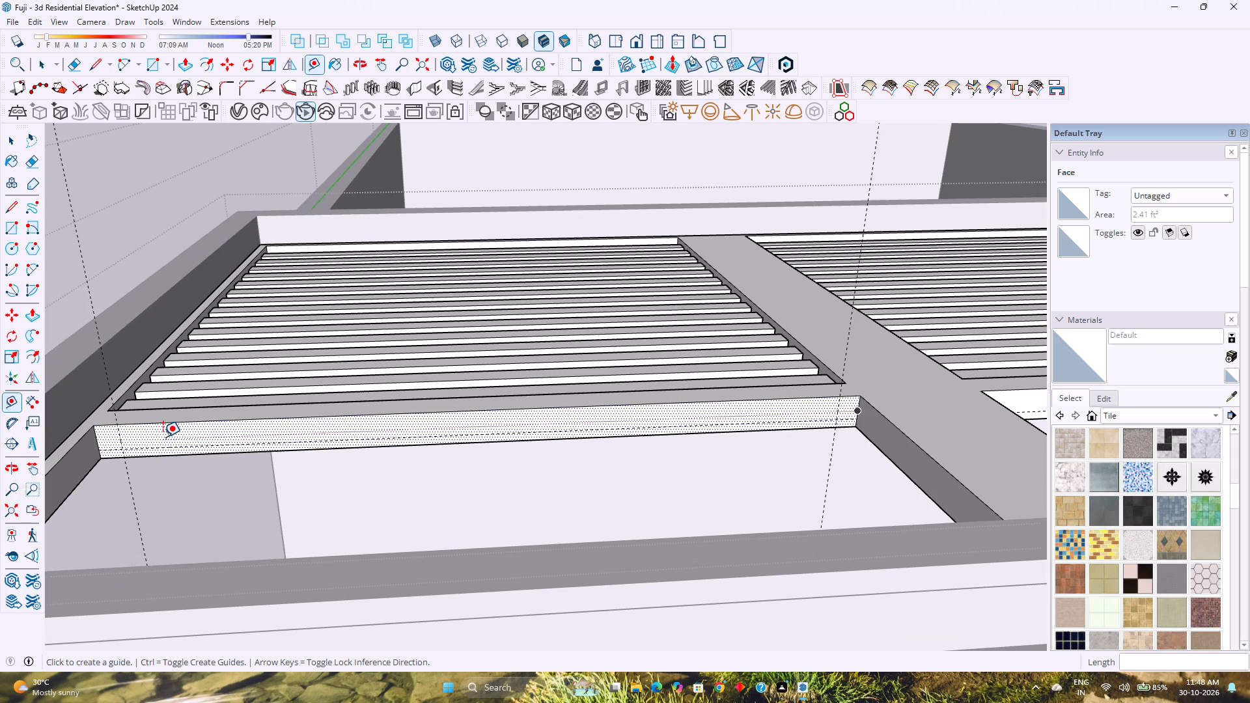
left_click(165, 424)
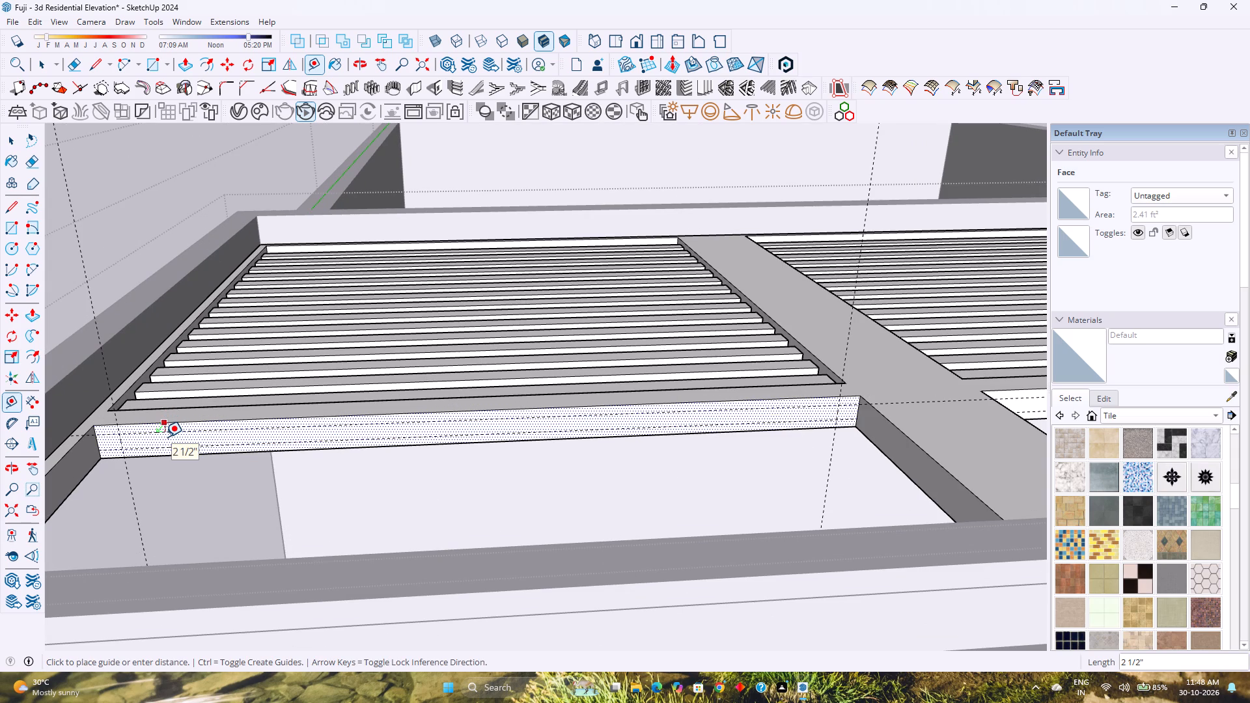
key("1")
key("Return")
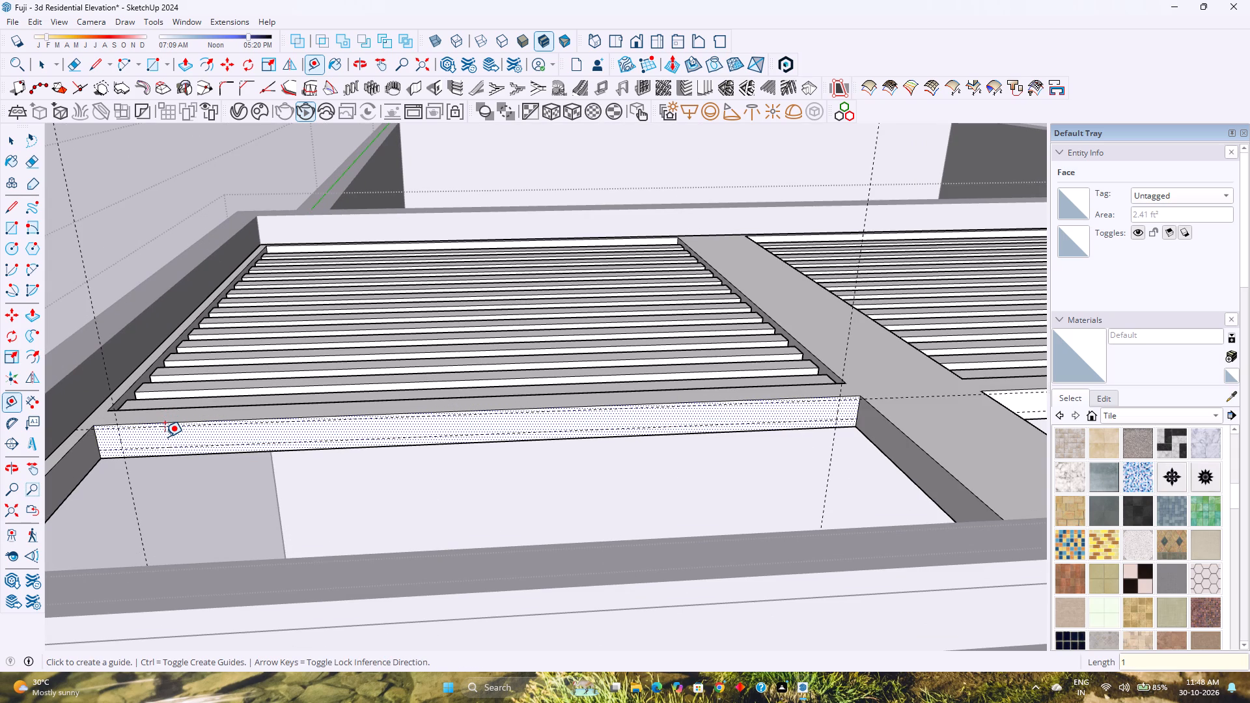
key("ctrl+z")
Place a horizontal guide 1" below the upper edge of the first bay's front rail face.
scroll(133, 474, "up", 4)
middle_click_drag(133, 474, 130, 472)
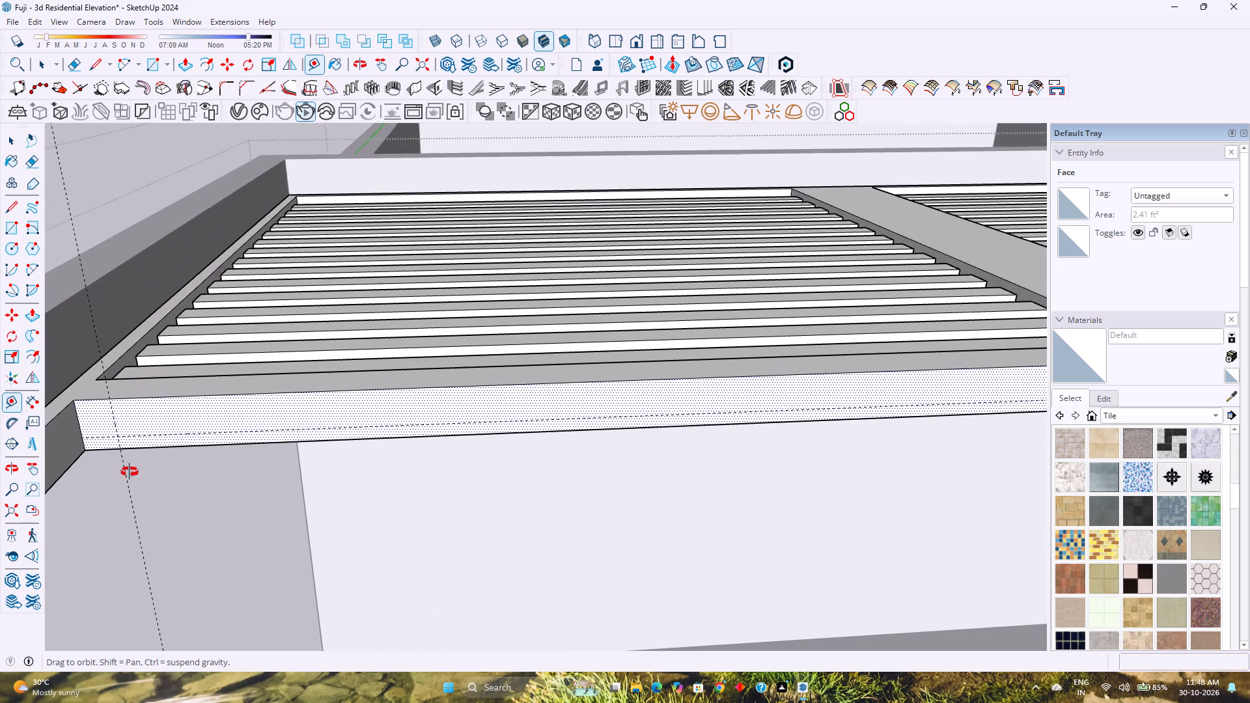
middle_click_drag(130, 472, 130, 437)
scroll(132, 434, "up", 7)
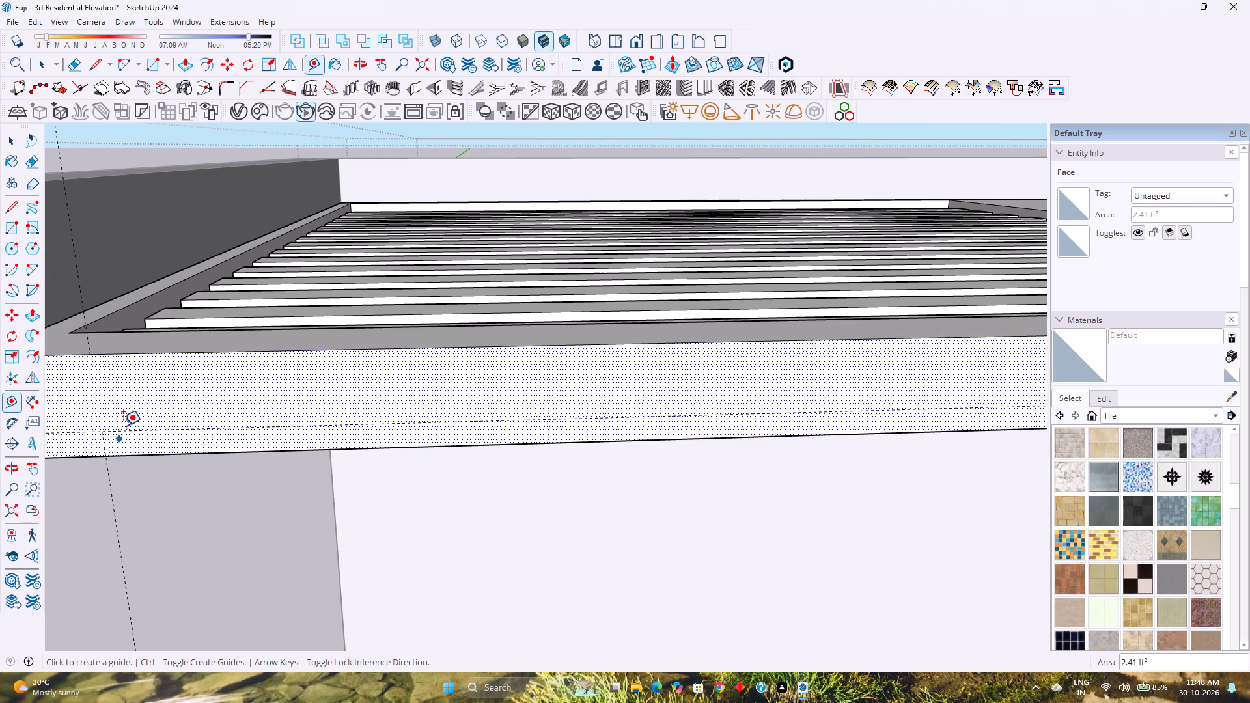
left_click_drag(150, 354, 169, 384)
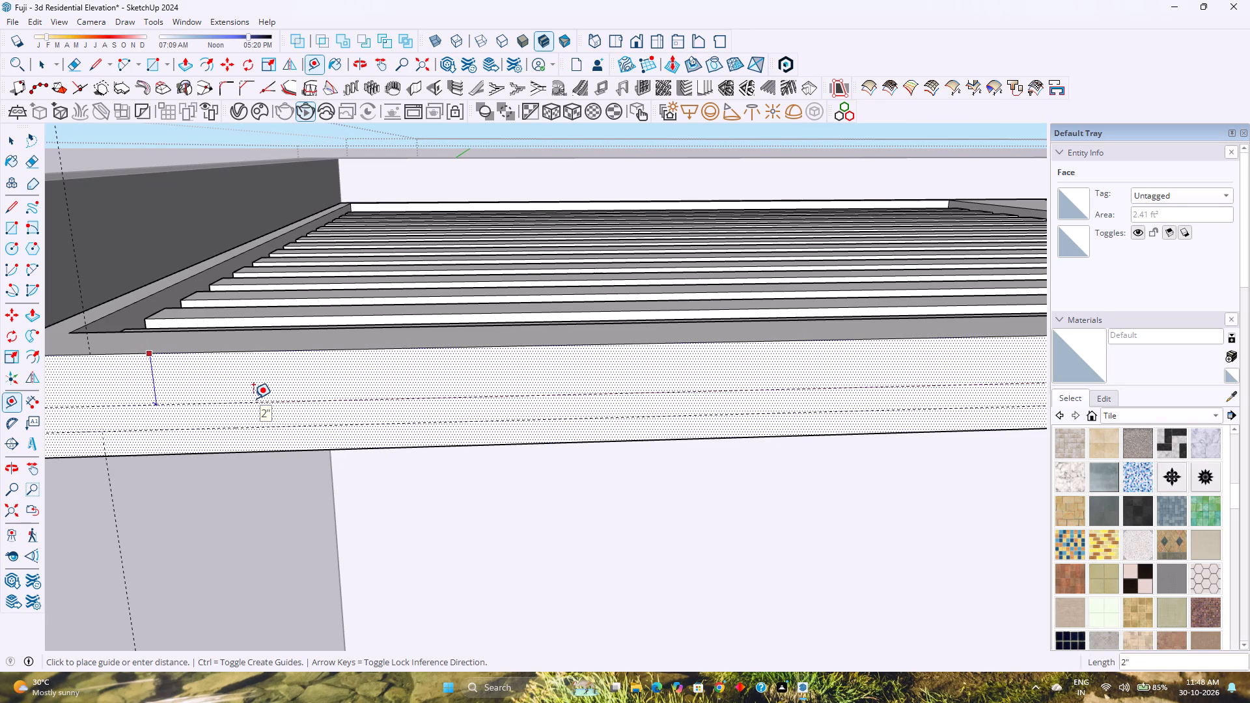
key("1")
key("Return")
Place a second vertical guide 3" inward from the one at the rail's outer frame end.
middle_click_drag(66, 394, 99, 428)
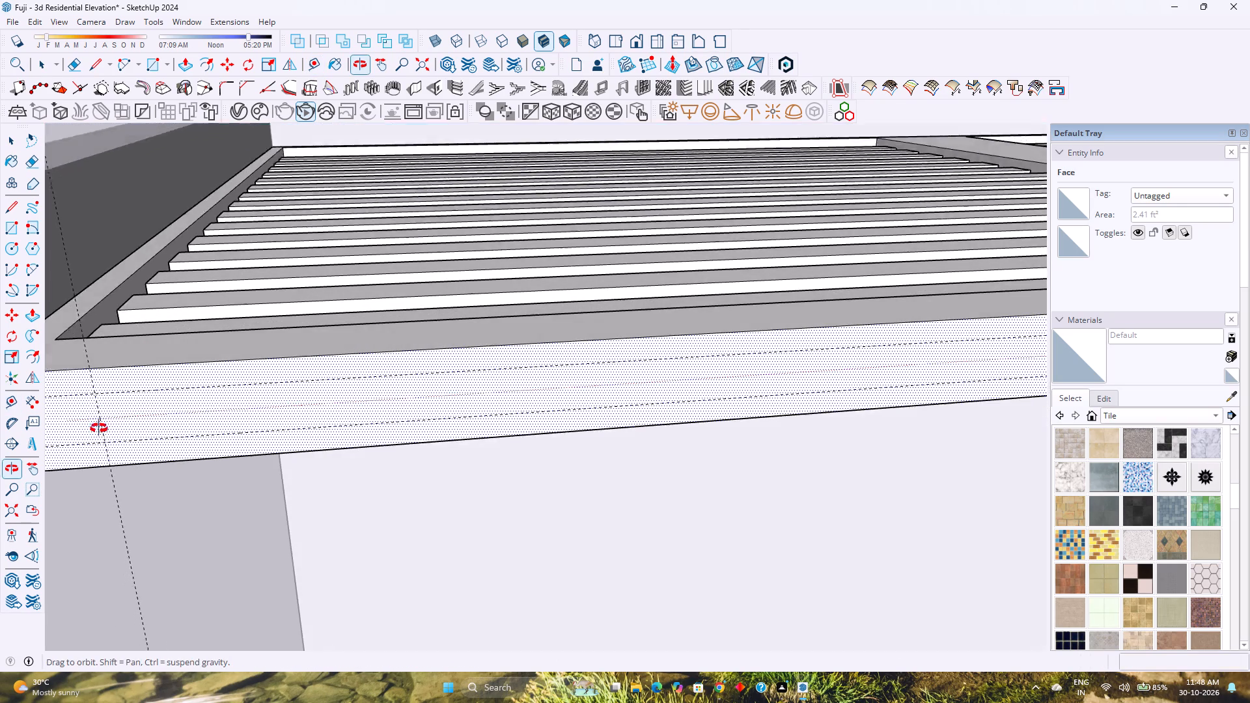
middle_click_drag(99, 428, 107, 445)
left_click(92, 382)
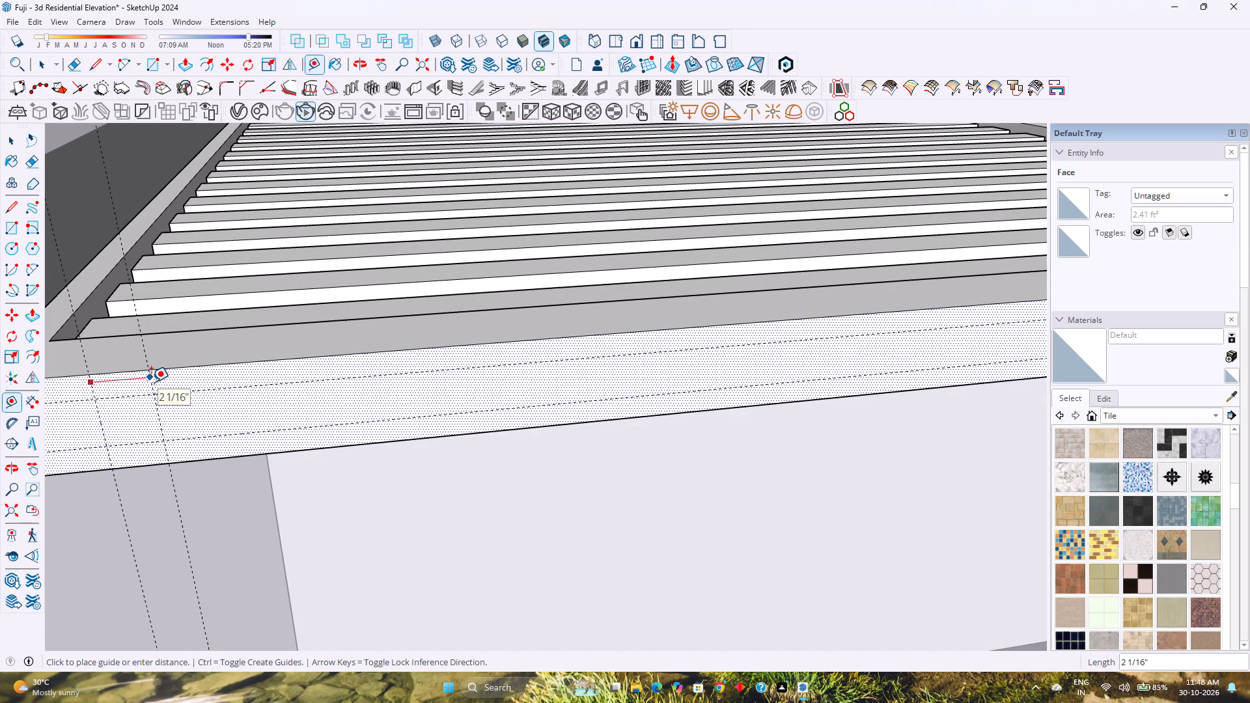
key("3")
key("Return")
scroll(137, 378, "down", 2)
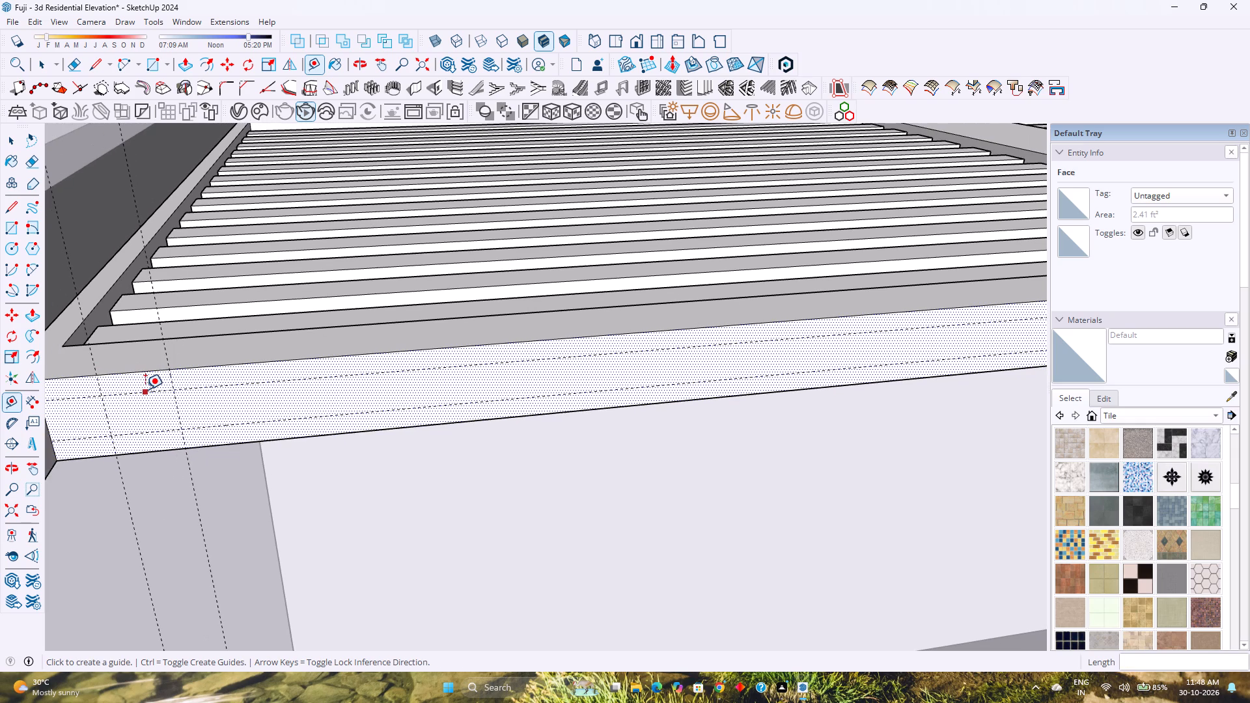
Draw a 3" by 2" rectangle between the guide intersections at the rail's outer frame end.
key("r")
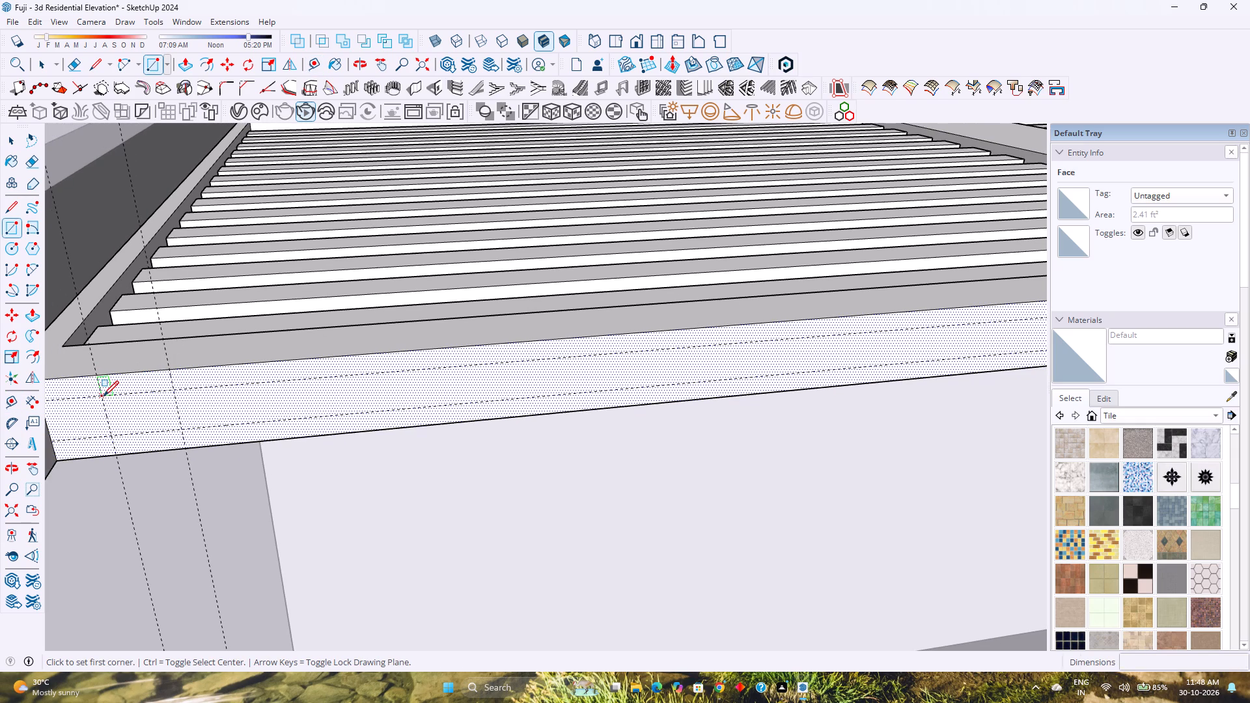
left_click(104, 396)
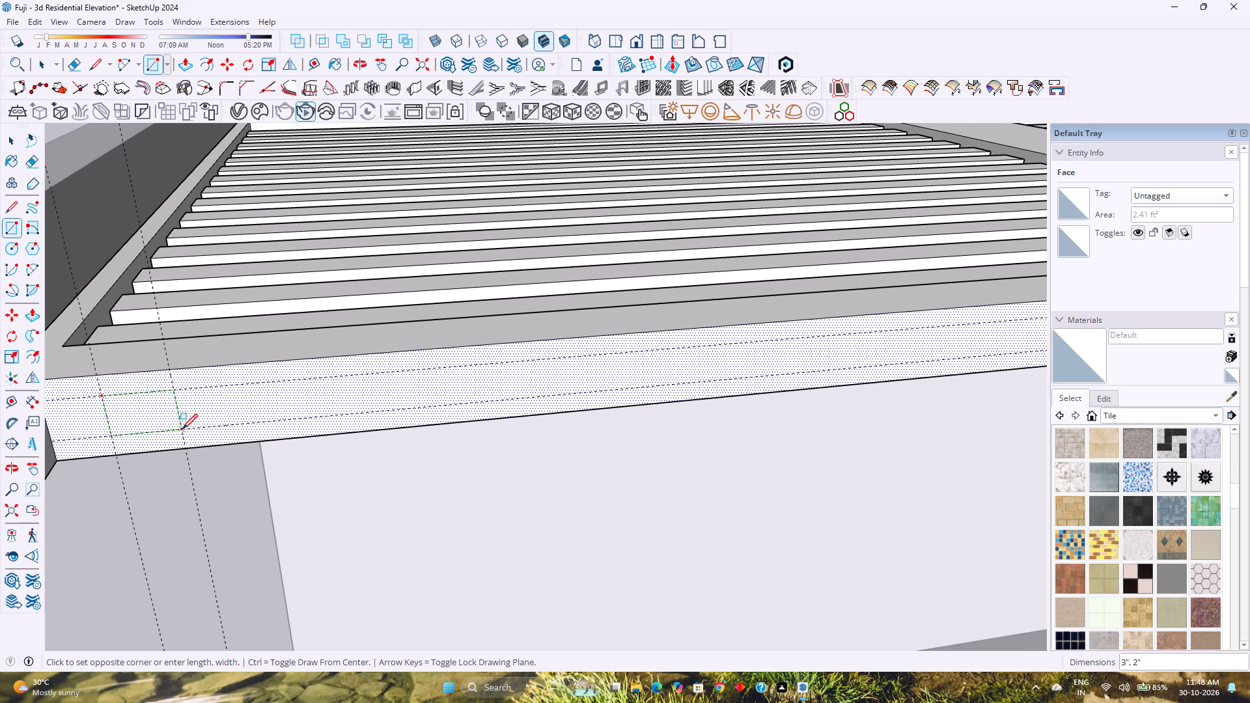
left_click(182, 429)
Make the rectangle's face and edges into a component named 2.
key("space")
double_click(141, 413)
right_click(140, 413)
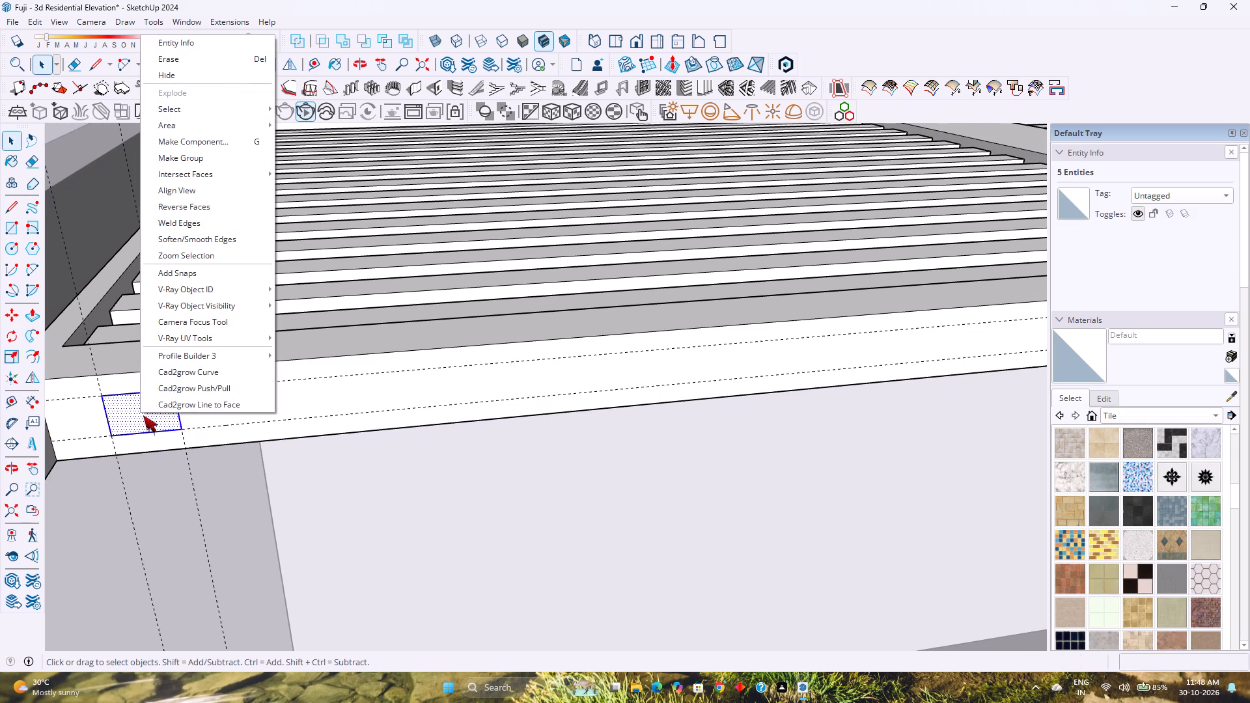
left_click(217, 144)
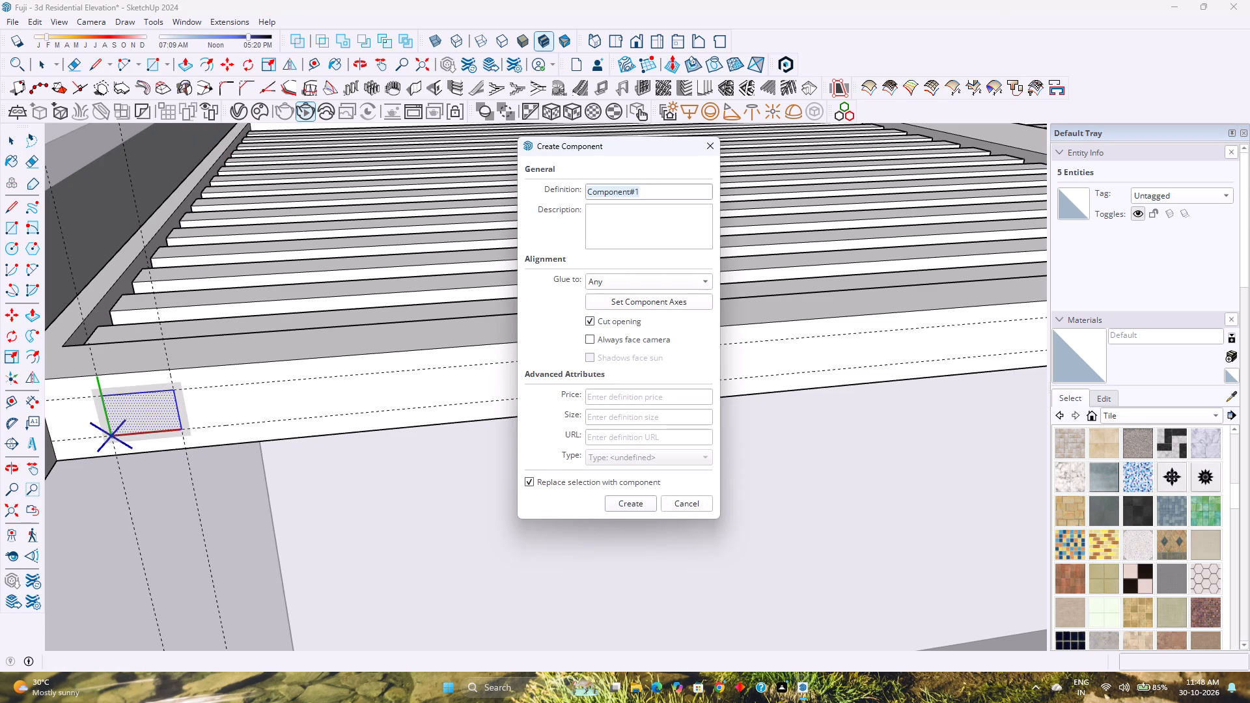
key("2")
key("Return")
Copy the rectangle component along the rail to the guide near the first crossbeam, dividing the distance by 30, 20 and finally 15.
key("m")
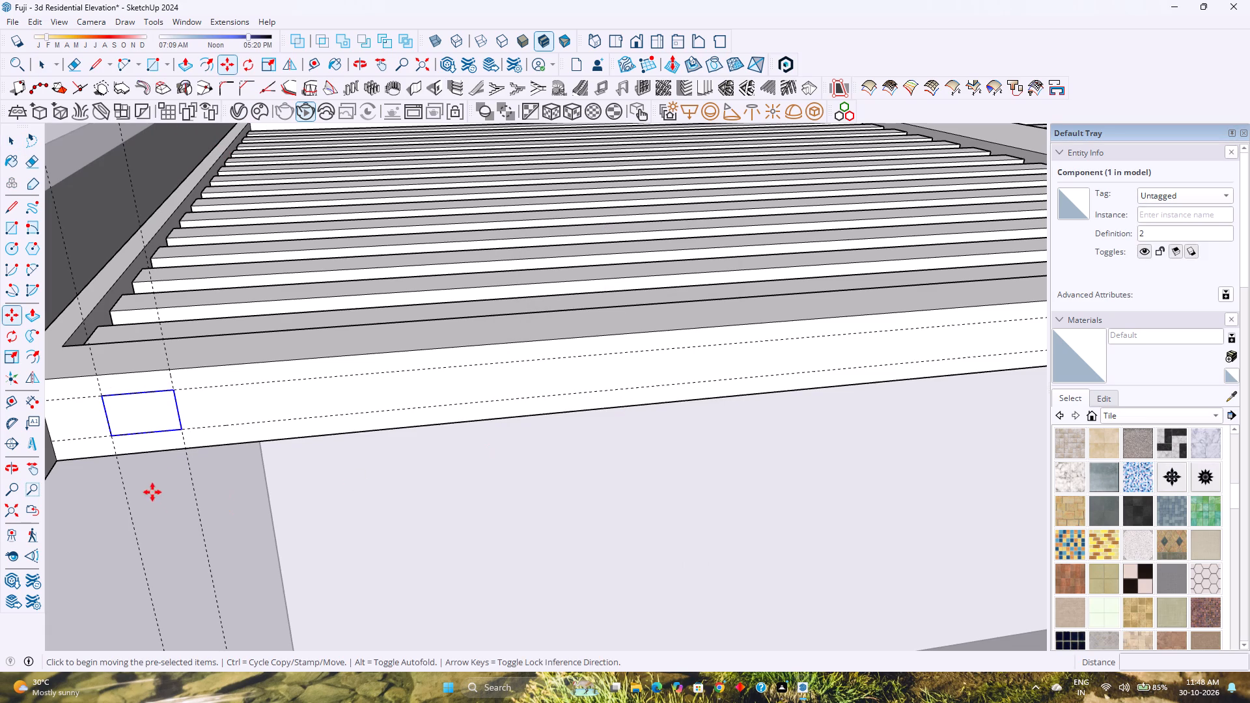
left_click(182, 428)
scroll(182, 428, "down", 7)
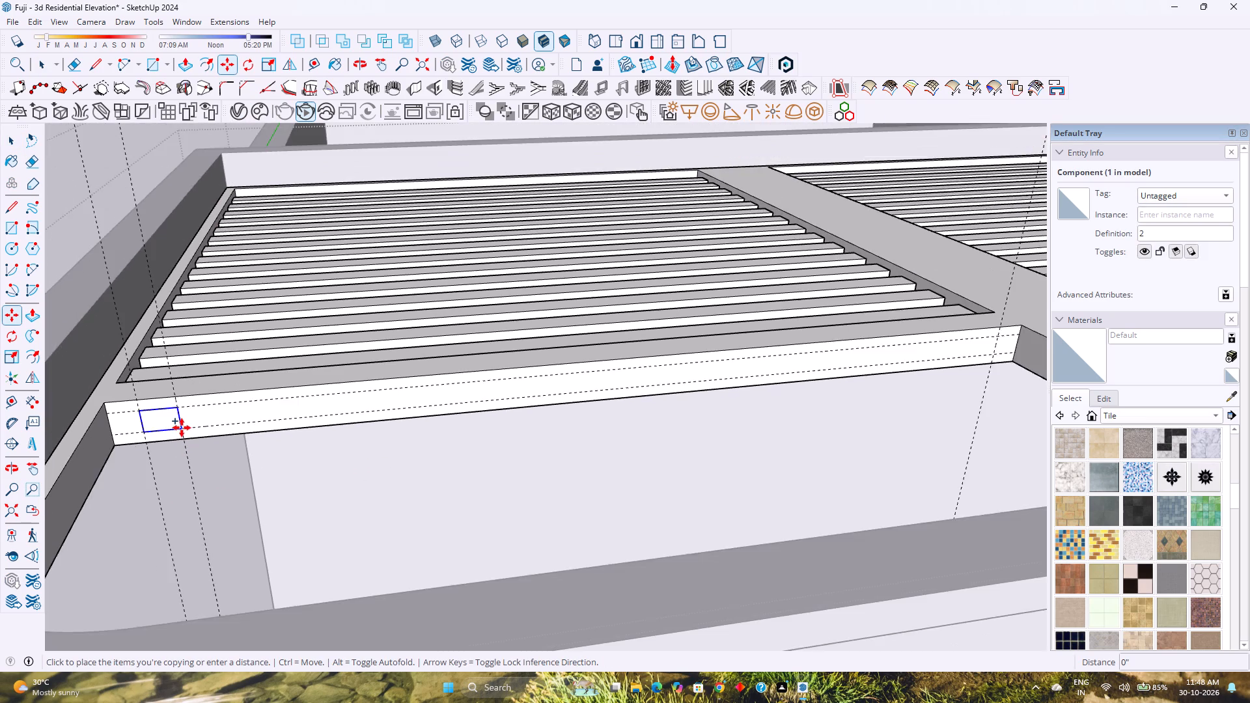
scroll(182, 428, "down", 3)
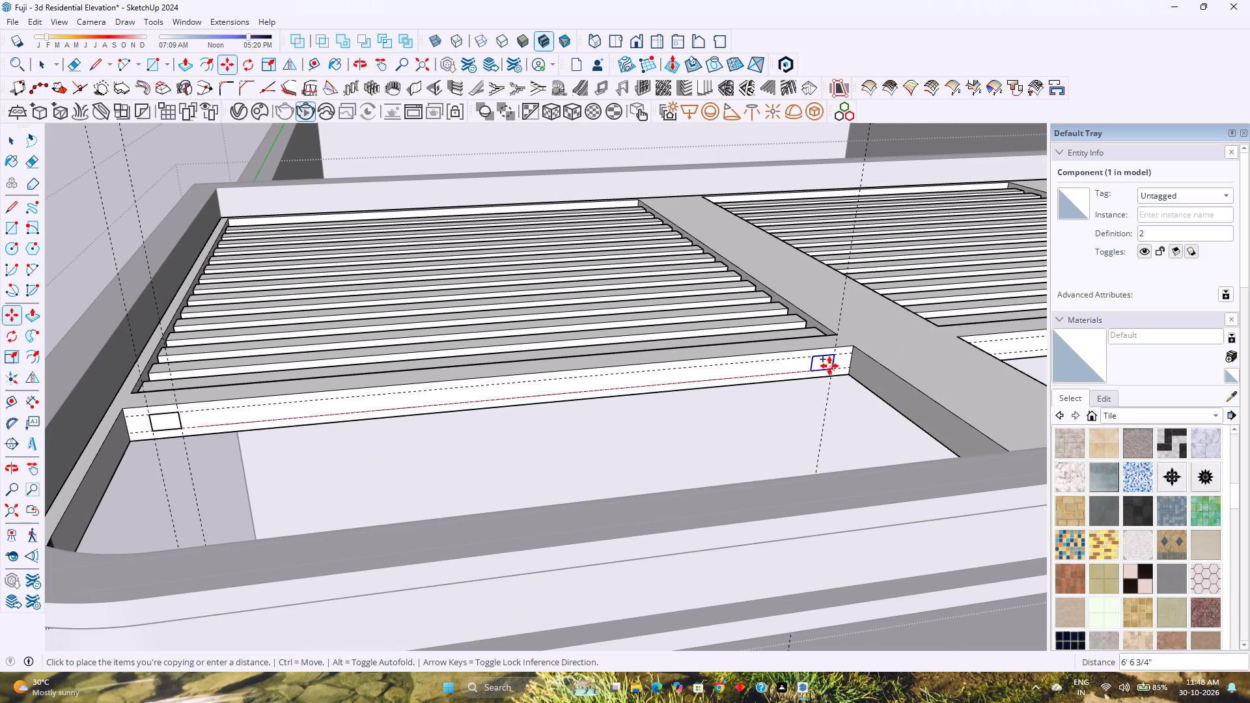
left_click(830, 366)
type("/30")
key("Return")
type("/20")
key("Return")
type("/15")
key("Return")
Check the spacing of the rectangles along the rail and change the copy array to 14 equal divisions.
scroll(818, 375, "up", 5)
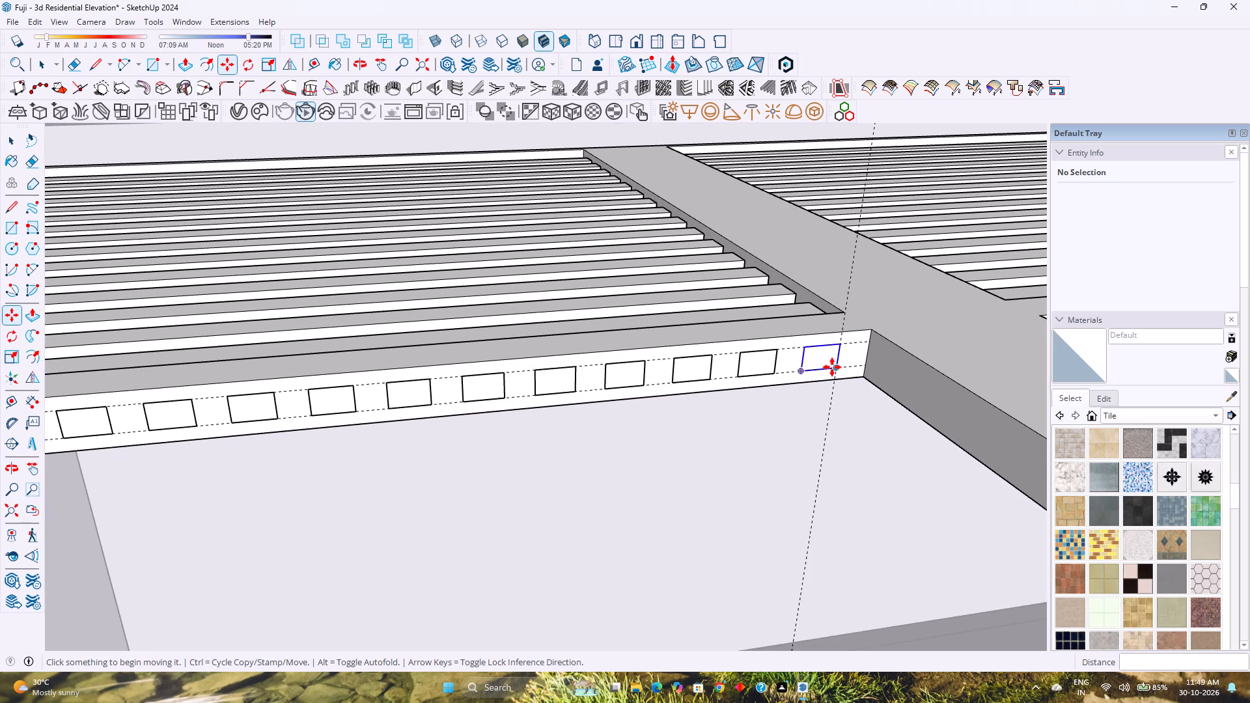
scroll(837, 368, "up", 2)
middle_click_drag(837, 369, 753, 504)
middle_click(753, 504)
scroll(747, 496, "down", 2)
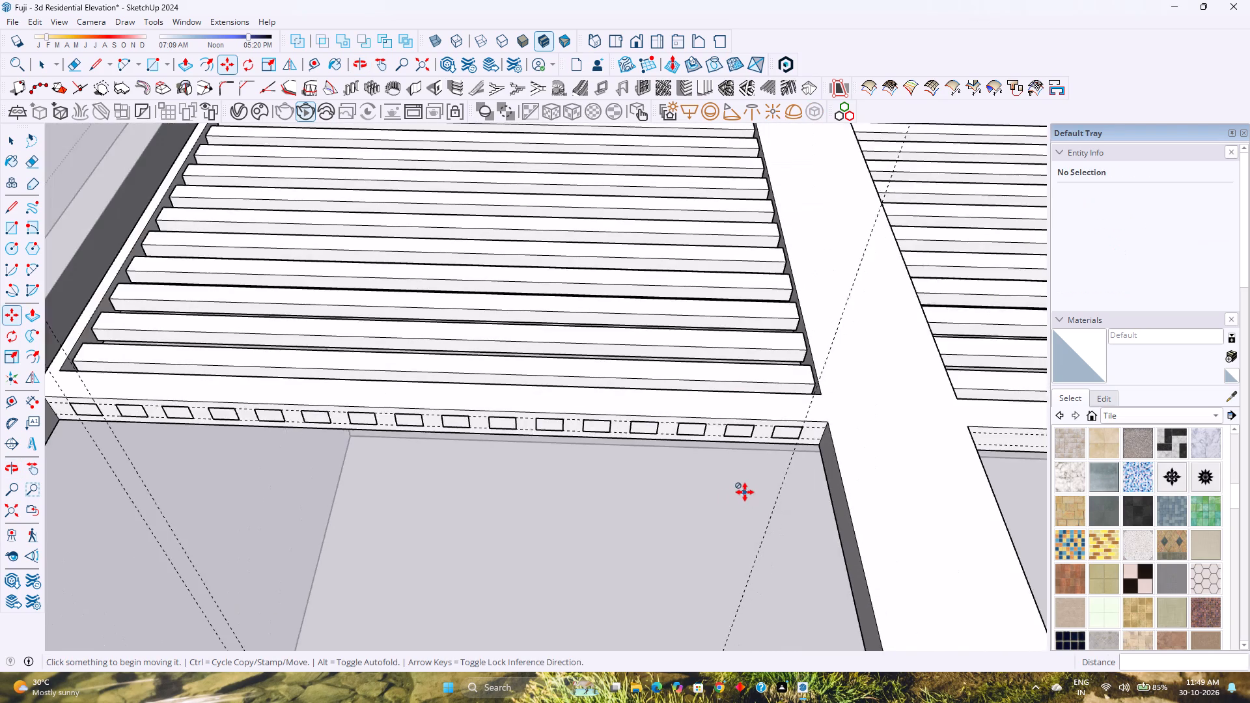
scroll(745, 492, "down", 5)
middle_click_drag(742, 496, 721, 462)
middle_click(721, 462)
scroll(723, 433, "up", 5)
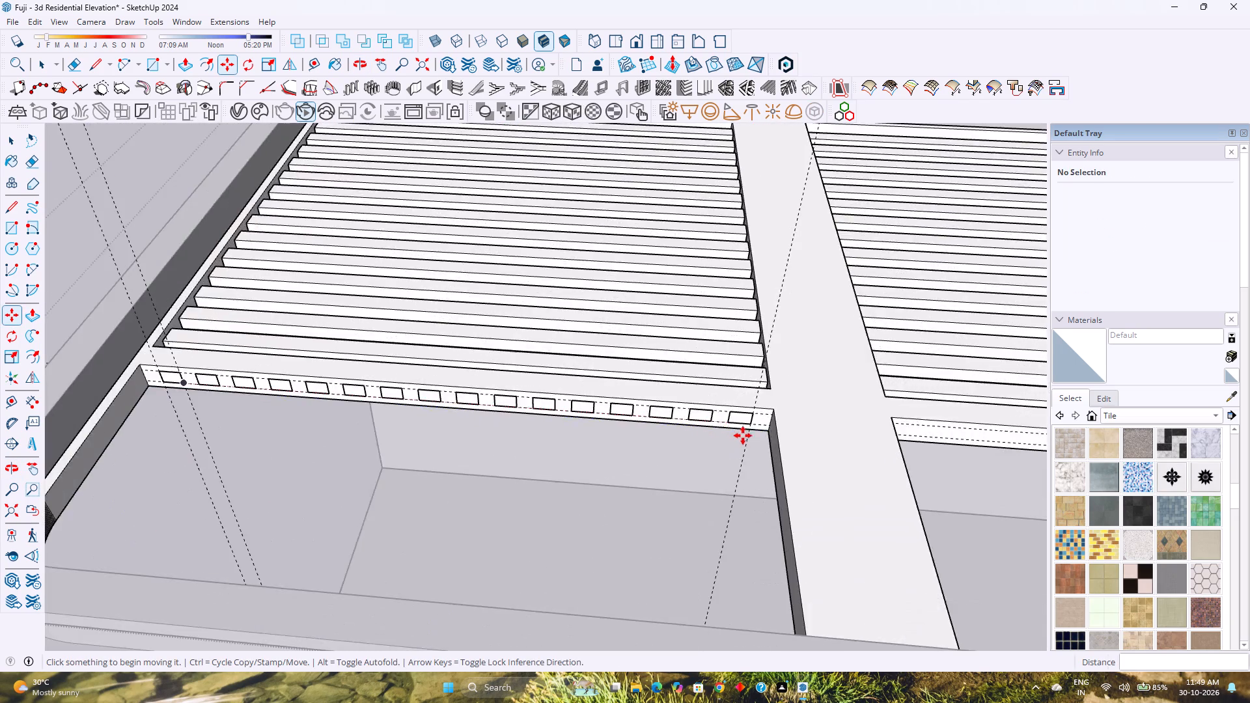
scroll(743, 435, "up", 5)
scroll(743, 435, "down", 5)
middle_click_drag(740, 436, 741, 417)
scroll(740, 351, "up", 3)
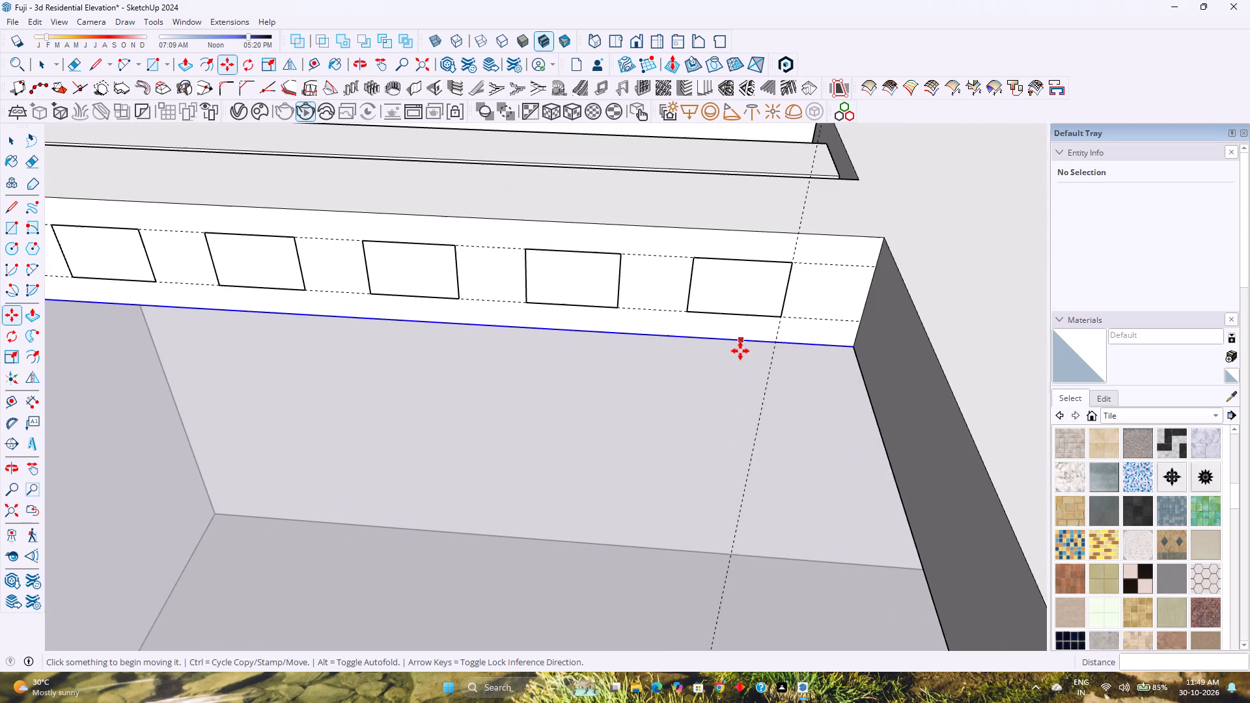
type("/14")
key("Return")
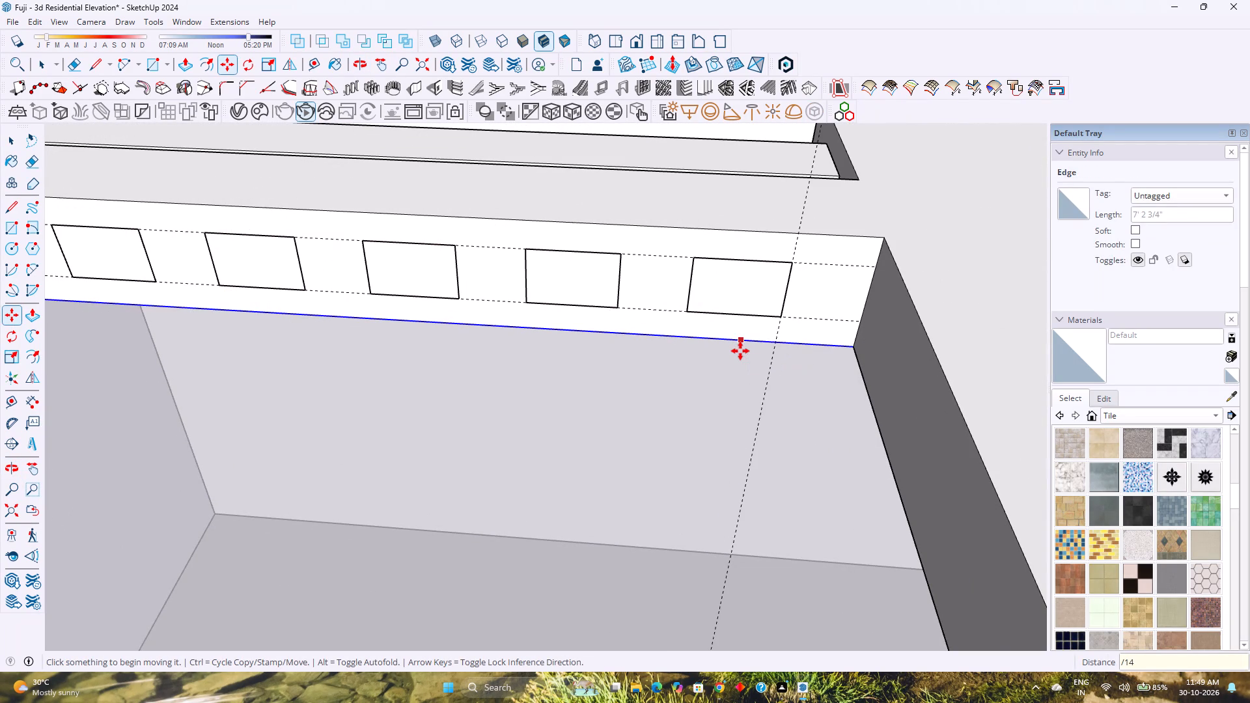
scroll(751, 325, "down", 12)
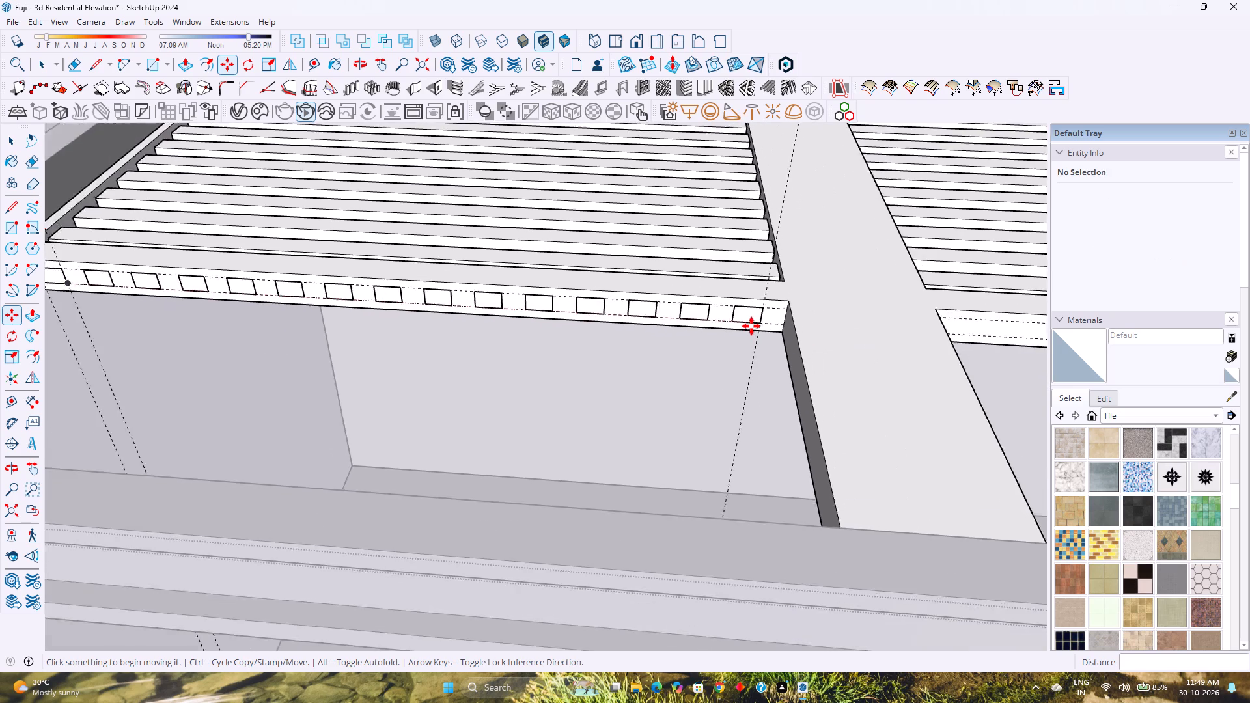
scroll(751, 326, "down", 5)
middle_click_drag(751, 326, 732, 396)
scroll(736, 385, "down", 3)
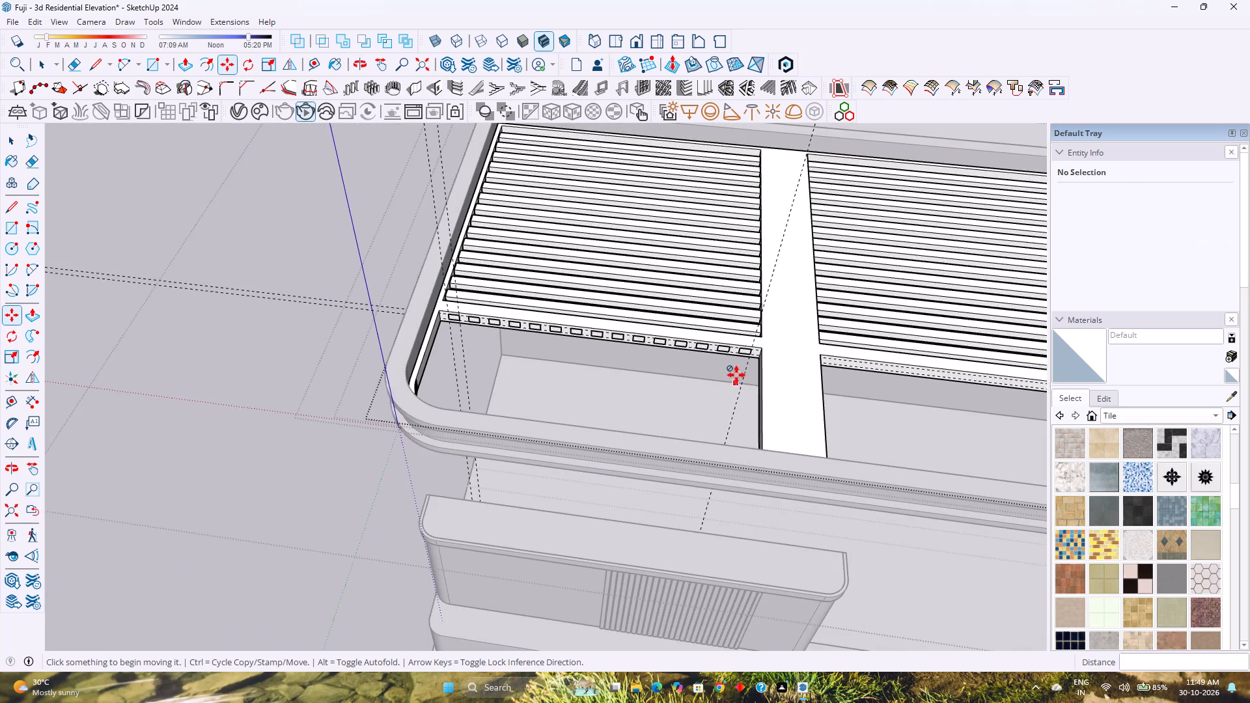
scroll(723, 357, "up", 5)
scroll(773, 340, "up", 5)
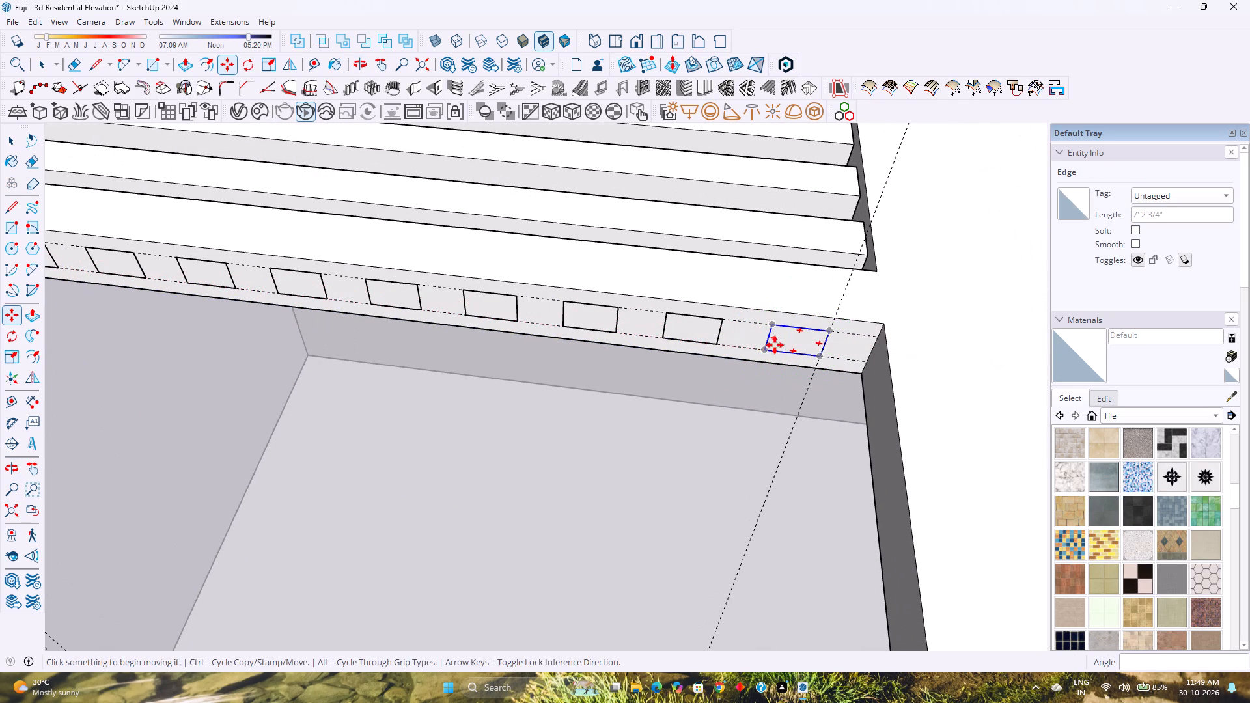
Copy all instances of rectangle component 2 from the first bay's rail to the second bay's rail end, 7' 10 1/4" along.
key("space")
left_click(782, 344)
right_click(782, 344)
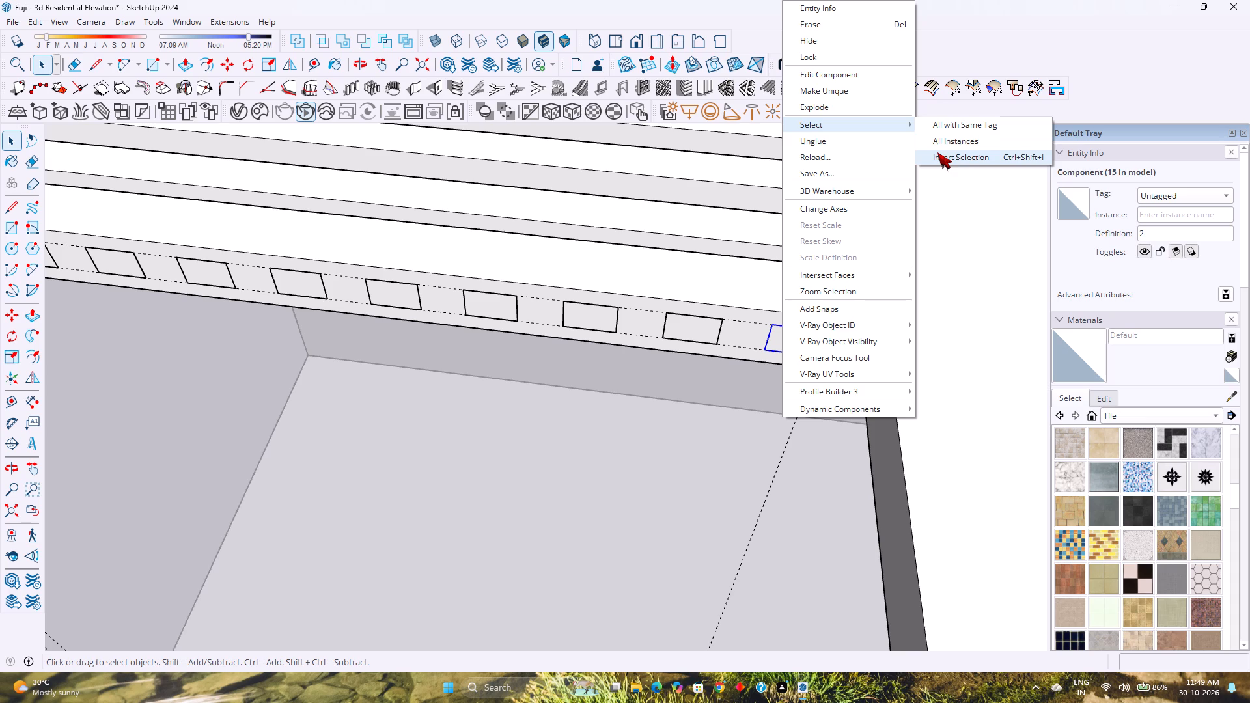
left_click(944, 136)
scroll(784, 354, "down", 6)
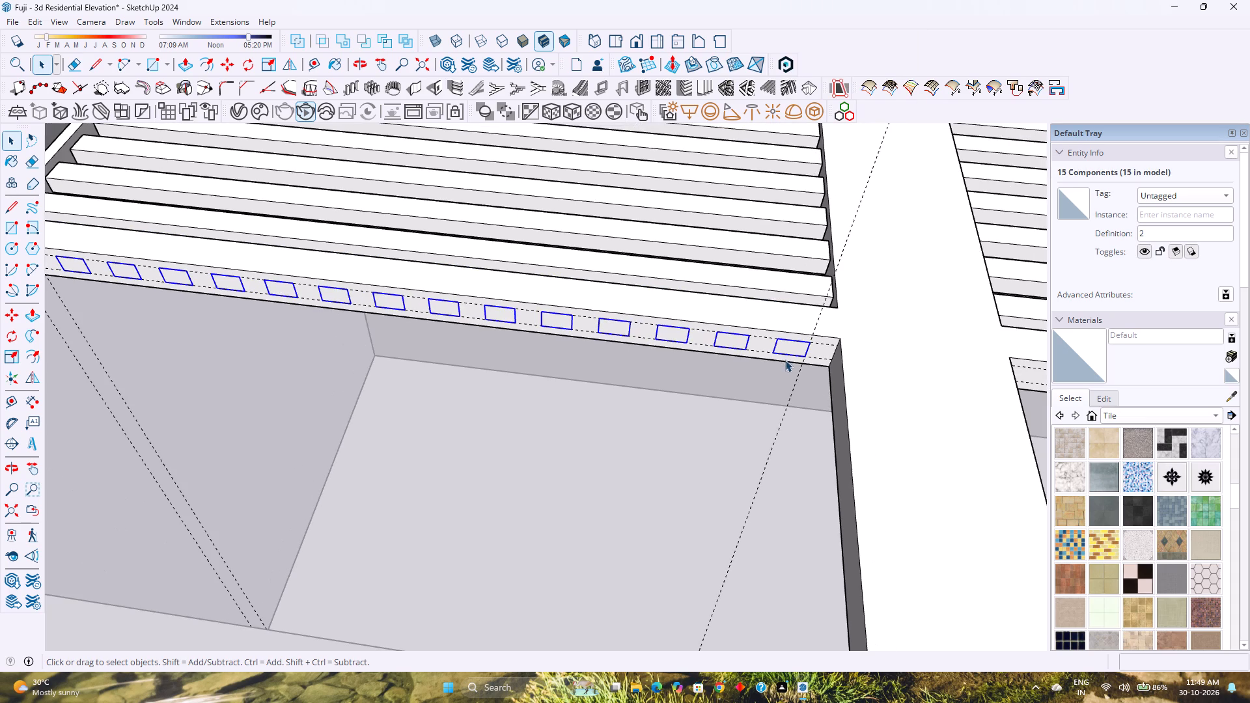
key("m")
left_click(840, 339)
scroll(840, 339, "down", 2)
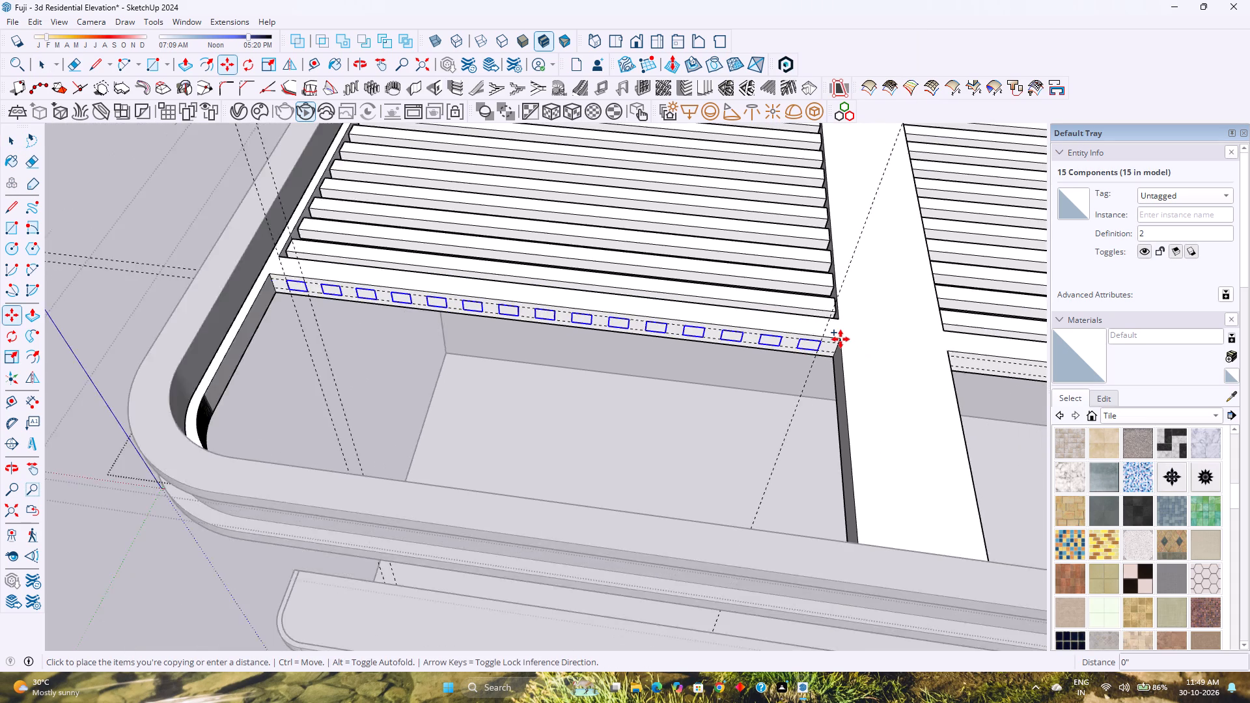
scroll(840, 339, "down", 5)
middle_click_drag(840, 339, 368, 395, "shift")
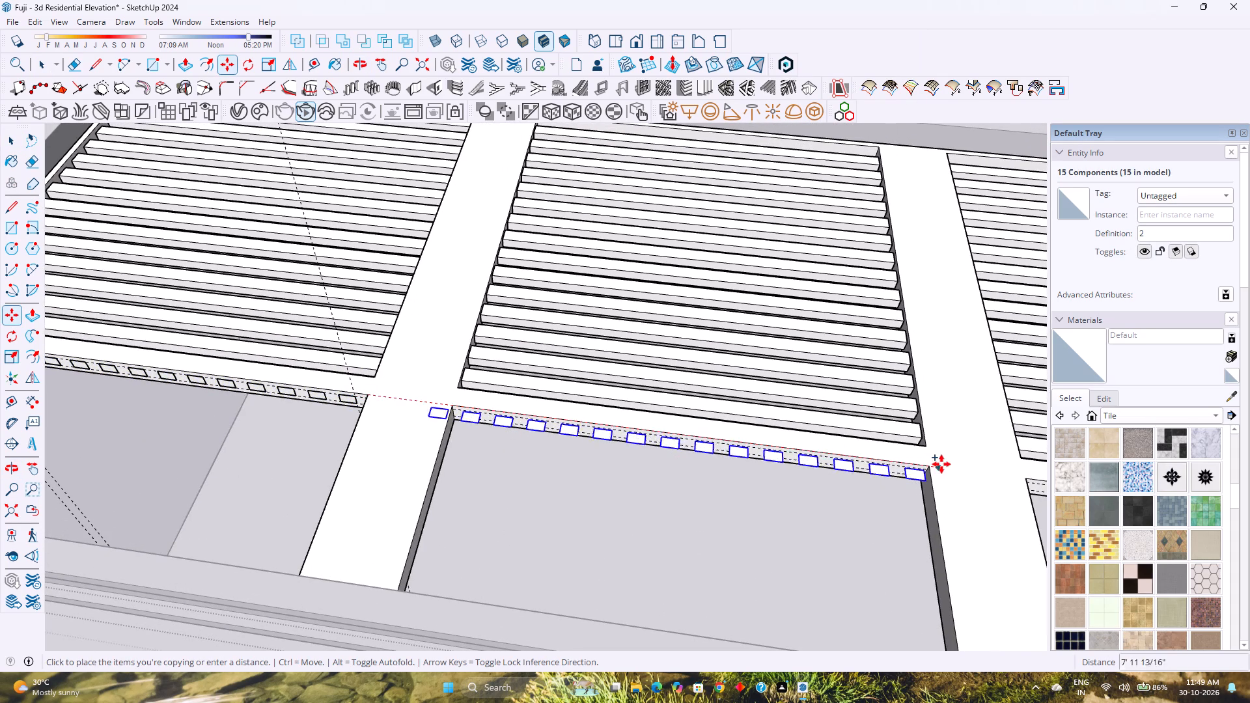
scroll(932, 466, "up", 3)
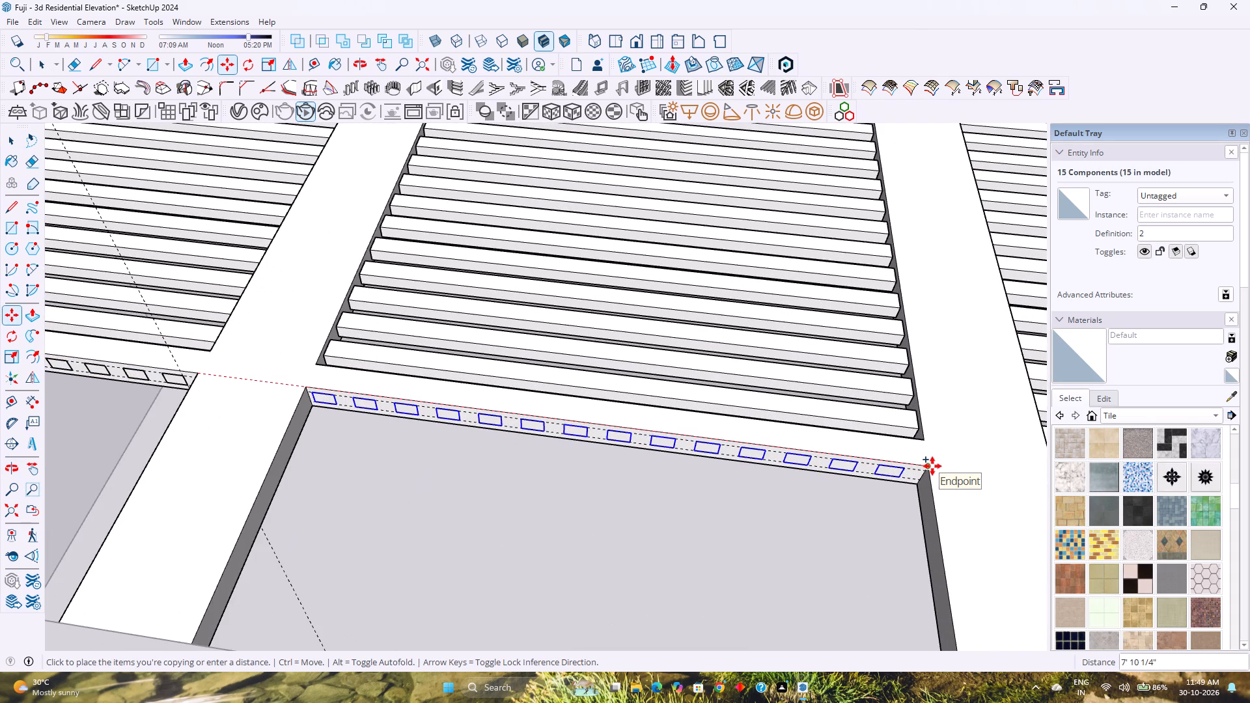
scroll(932, 466, "up", 8)
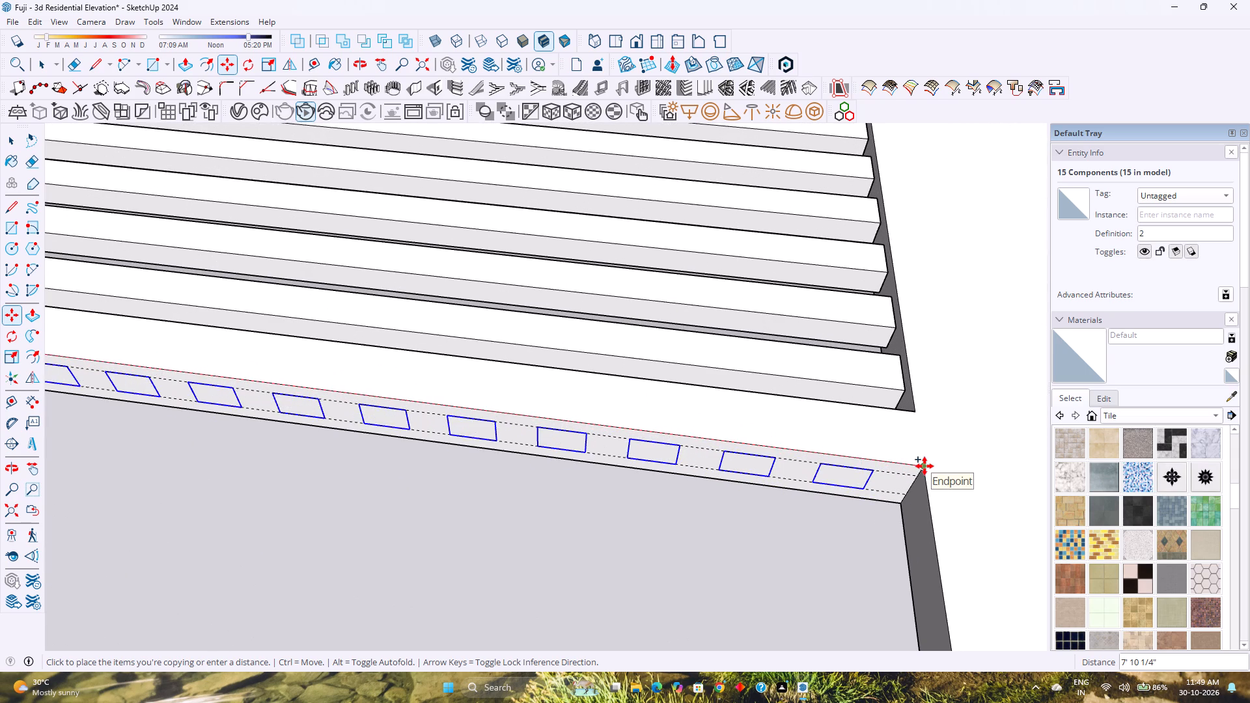
left_click(924, 466)
left_click(924, 466)
scroll(930, 466, "down", 3)
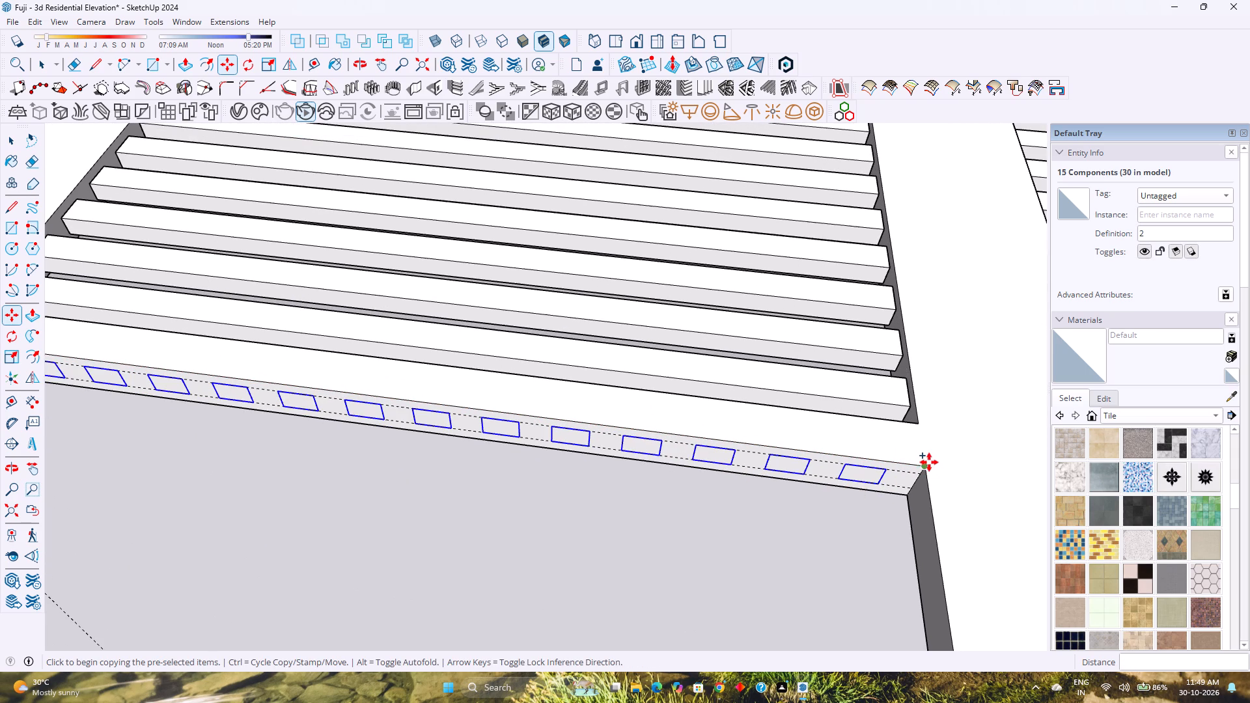
Copy the selected rectangle row from the second bay to the third bay's rail end, 7' 10 1/4" along.
left_click(928, 465)
scroll(912, 465, "down", 4)
middle_click_drag(906, 466, 368, 473, "shift")
middle_click(368, 473, "shift")
scroll(368, 473, "down", 6)
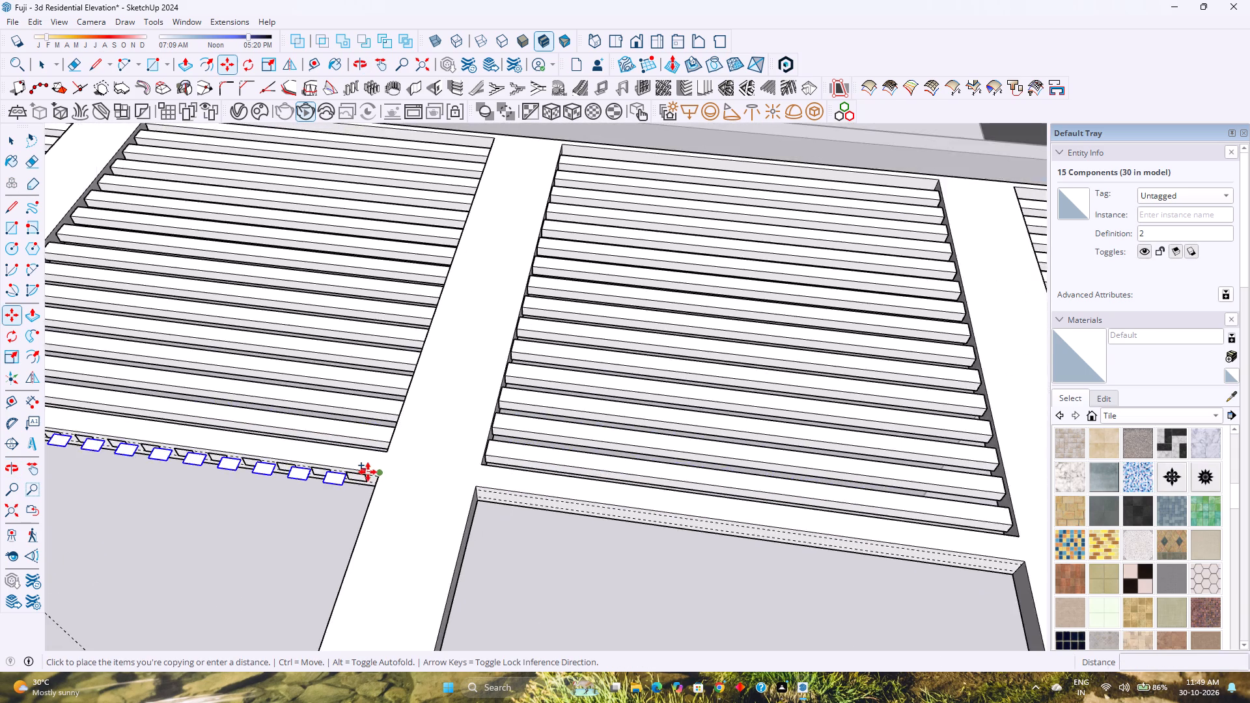
scroll(368, 472, "down", 7)
scroll(630, 510, "up", 15)
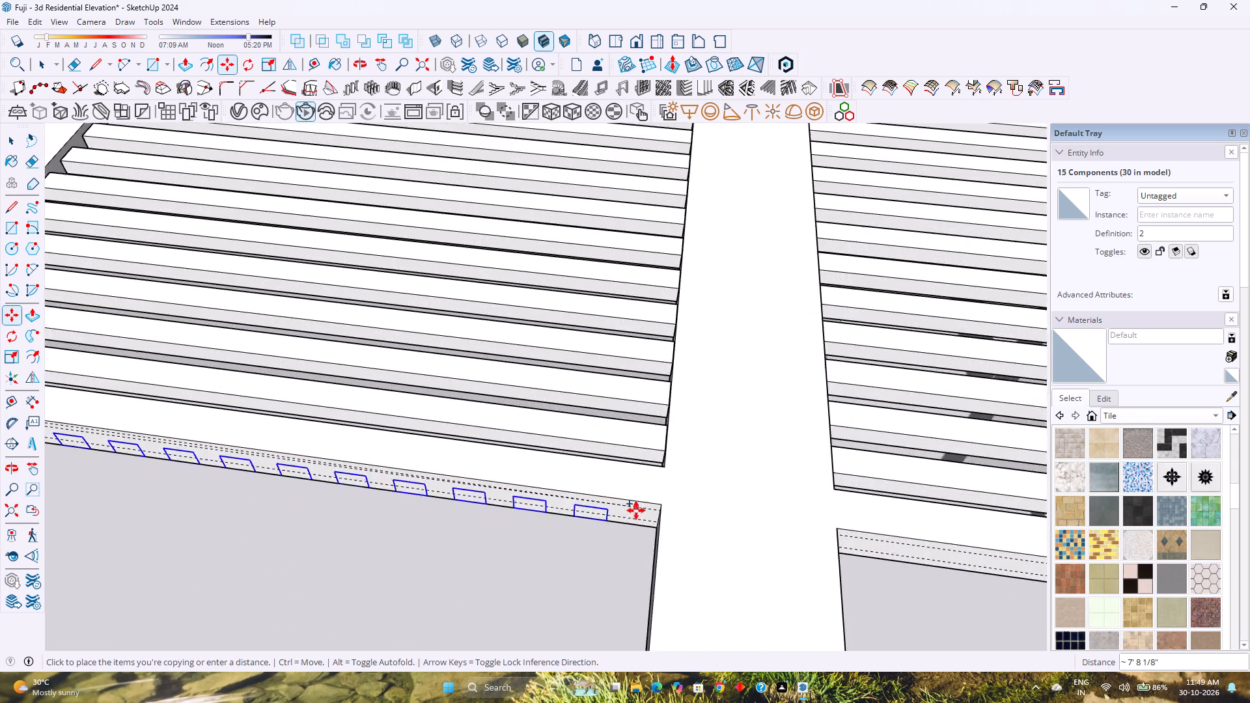
scroll(636, 510, "up", 2)
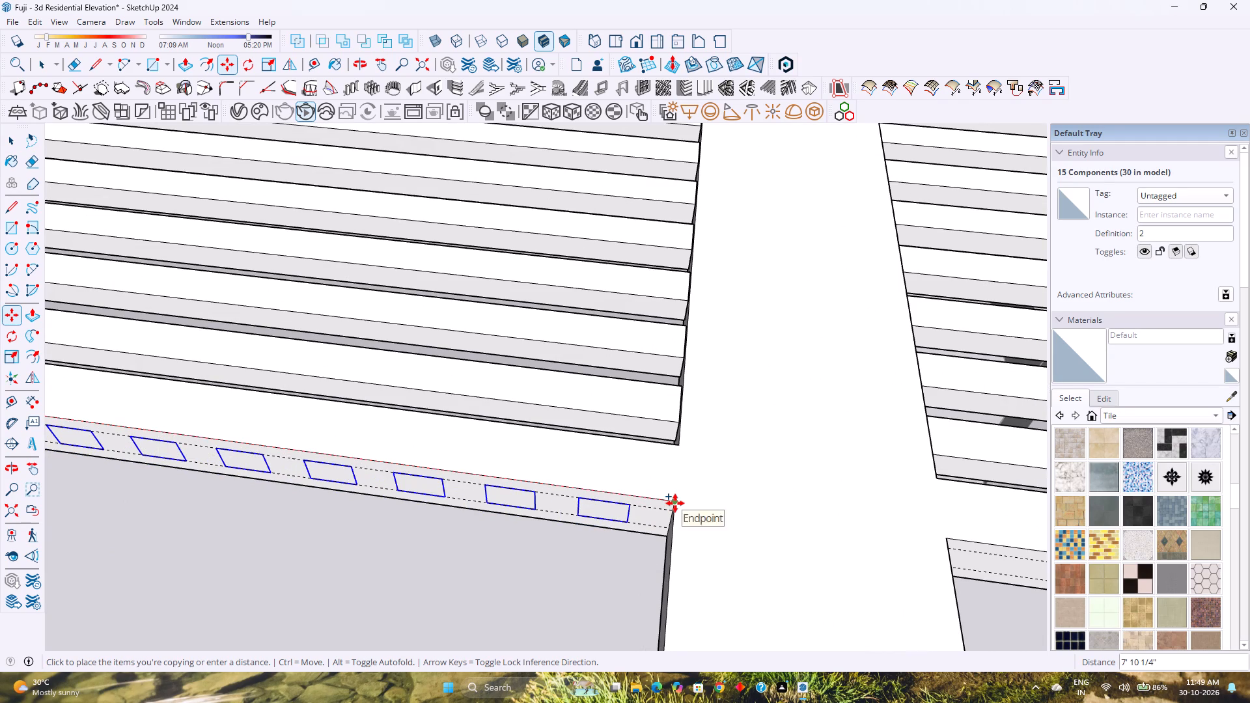
left_click(675, 503)
Copy the rectangle row from the third bay to the outer end of the fourth bay's rail, 8' 5 3/4" along.
left_click(674, 500)
scroll(708, 502, "down", 9)
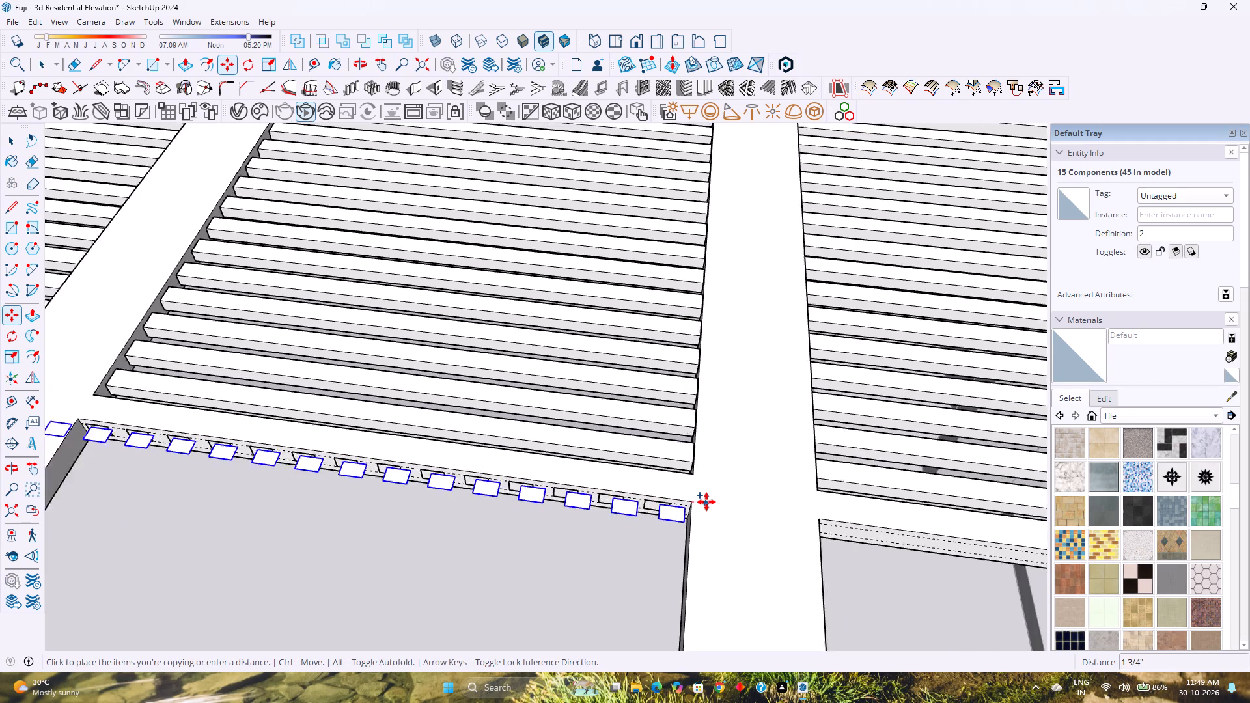
middle_click_drag(765, 505, 215, 502, "shift")
middle_click(212, 501, "shift")
scroll(235, 499, "down", 5)
scroll(290, 508, "down", 1)
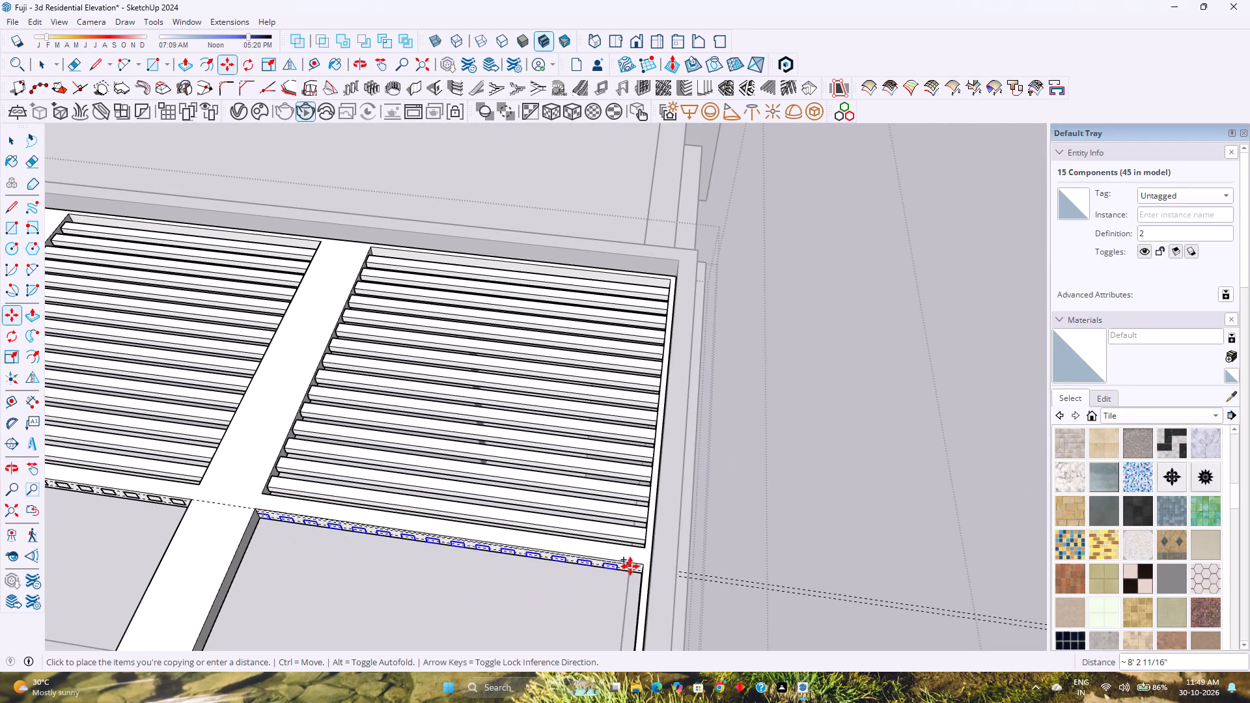
scroll(633, 565, "up", 10)
left_click(653, 564)
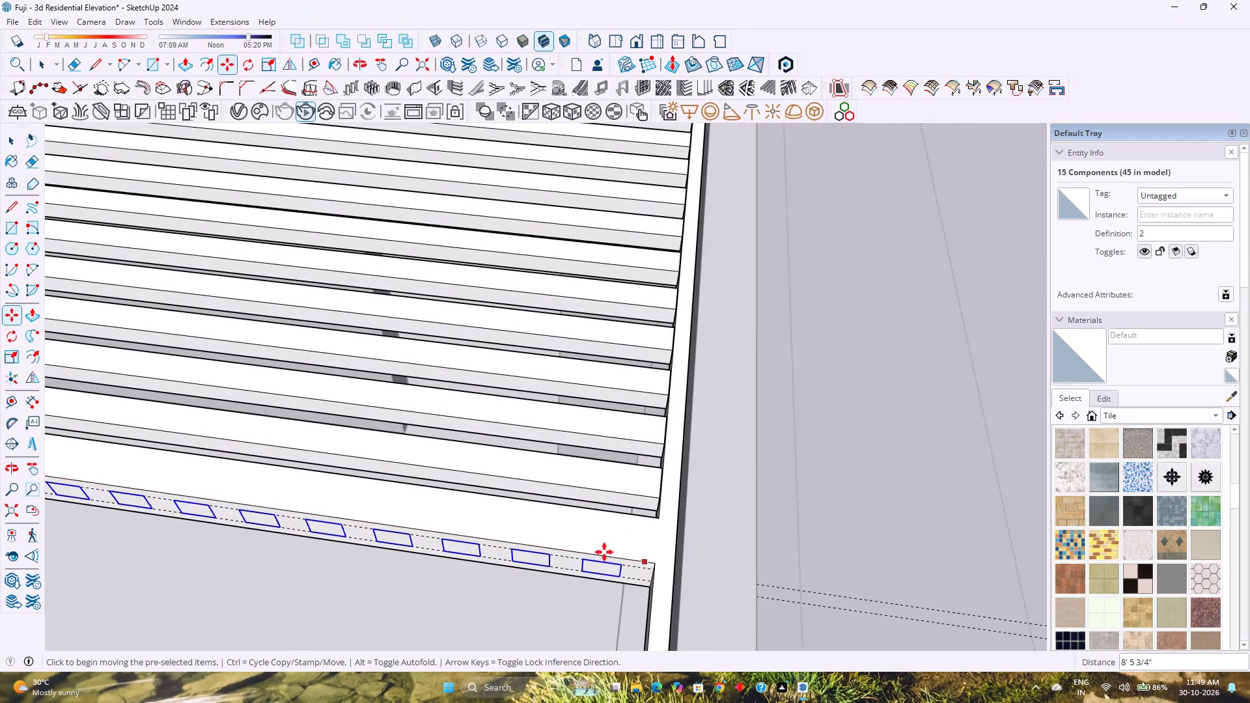
scroll(600, 544, "down", 5)
key("space")
scroll(600, 544, "down", 11)
scroll(587, 598, "up", 4)
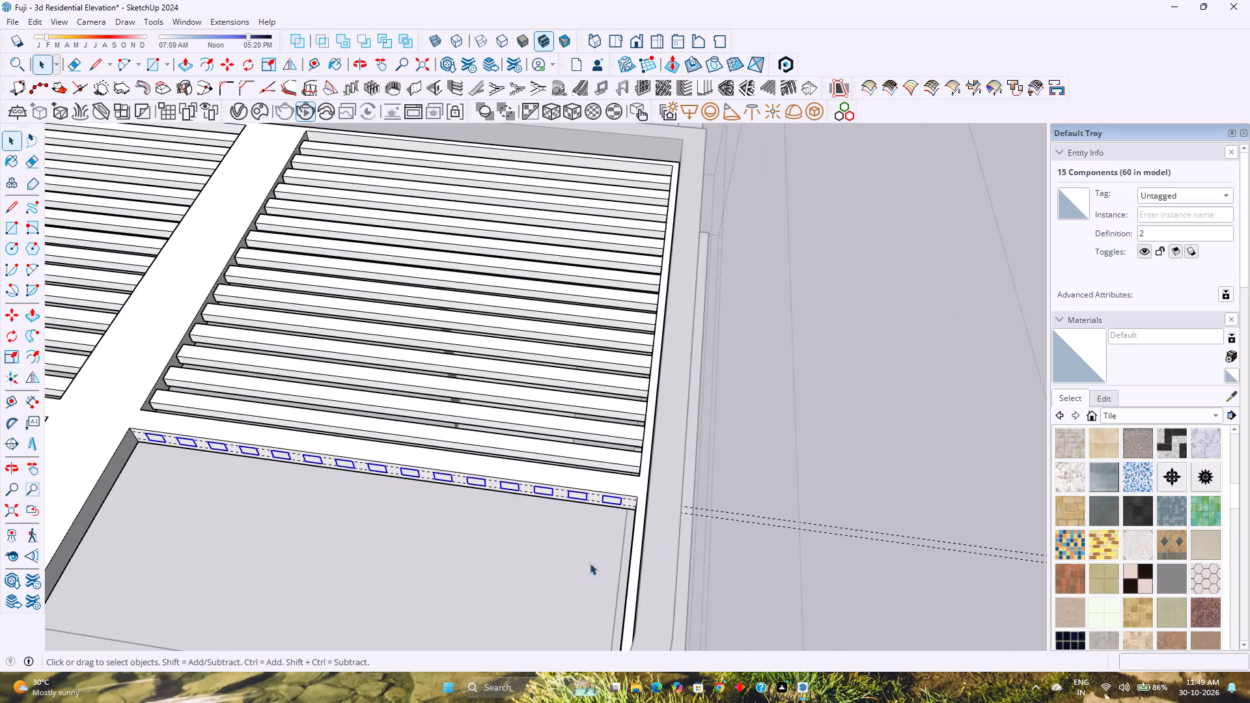
Edit a rectangle component in the last bay and extrude its face 3' to the front frame, forming front slats in all bays.
scroll(590, 563, "up", 2)
double_click(615, 467)
middle_click_drag(607, 493, 687, 469)
middle_click(687, 469)
scroll(687, 467, "down", 6)
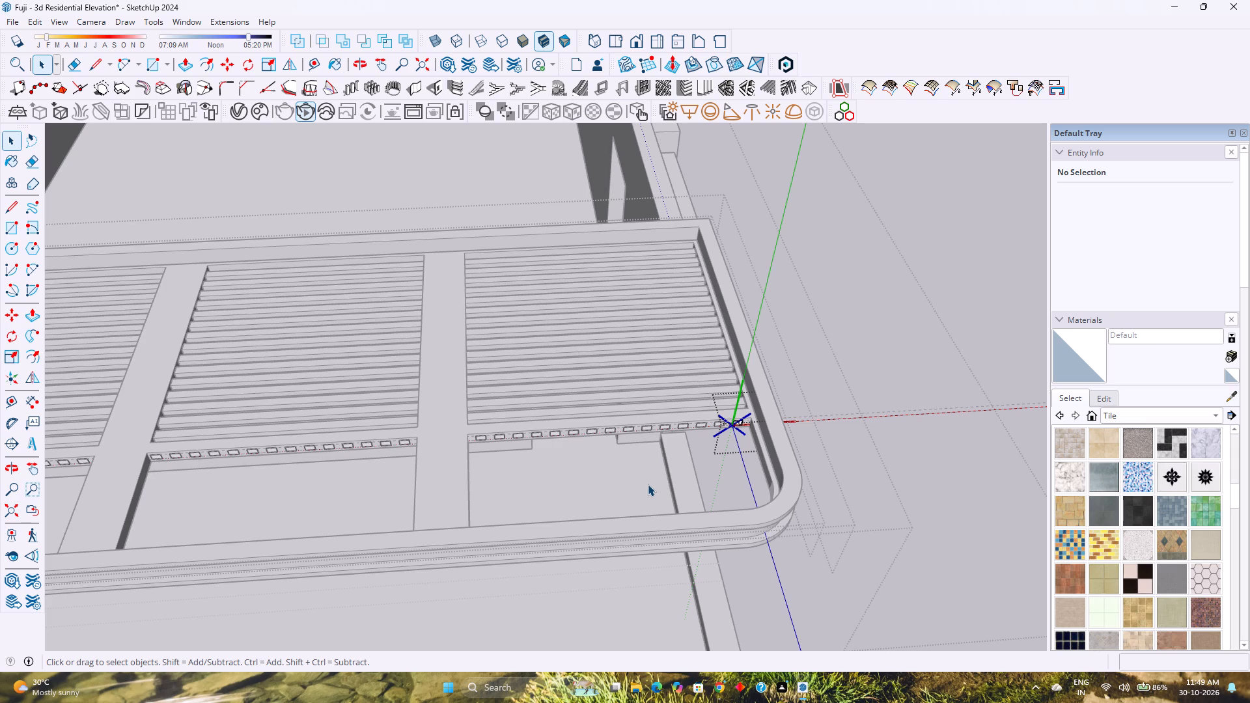
scroll(648, 484, "down", 6)
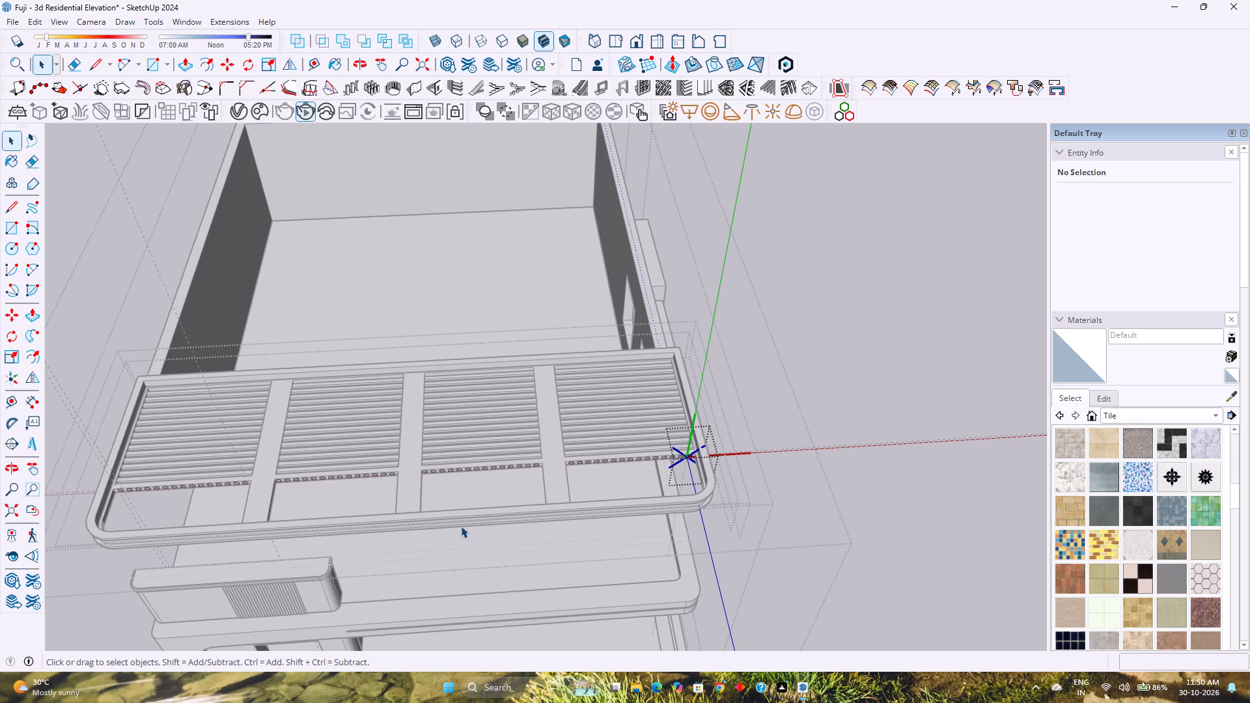
middle_click_drag(445, 511, 713, 547)
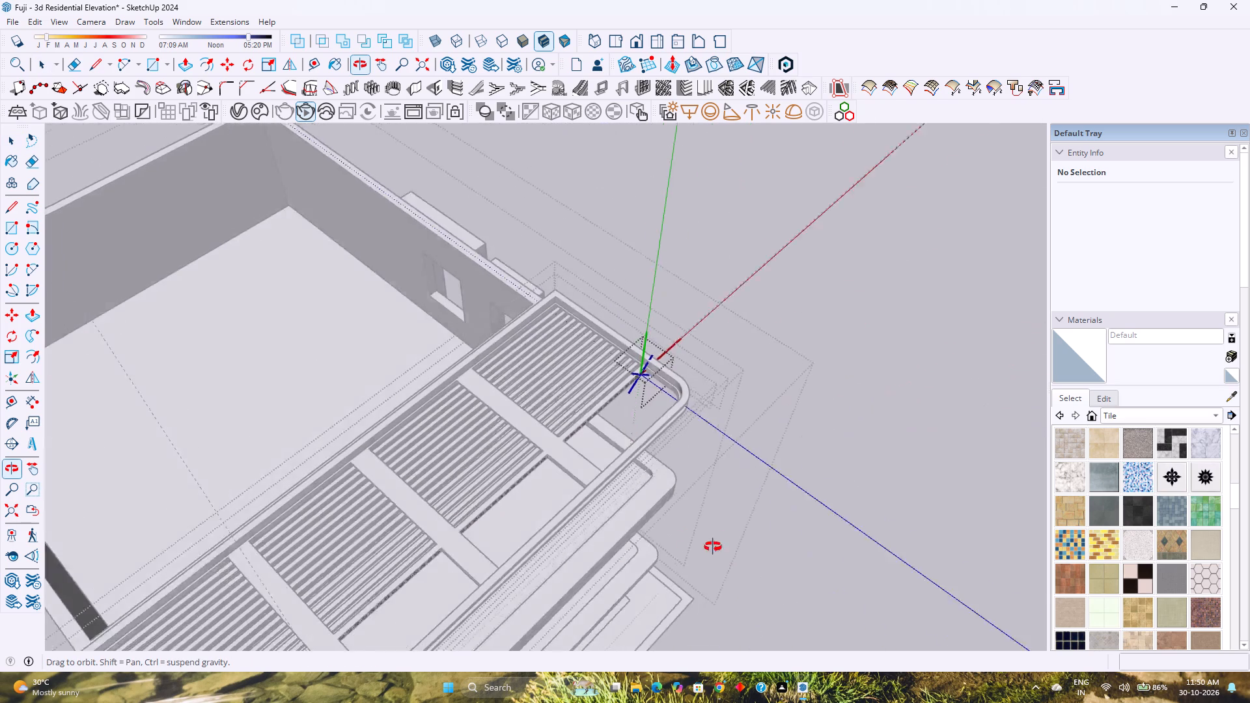
middle_click_drag(713, 547, 493, 503)
middle_click_drag(426, 504, 687, 456)
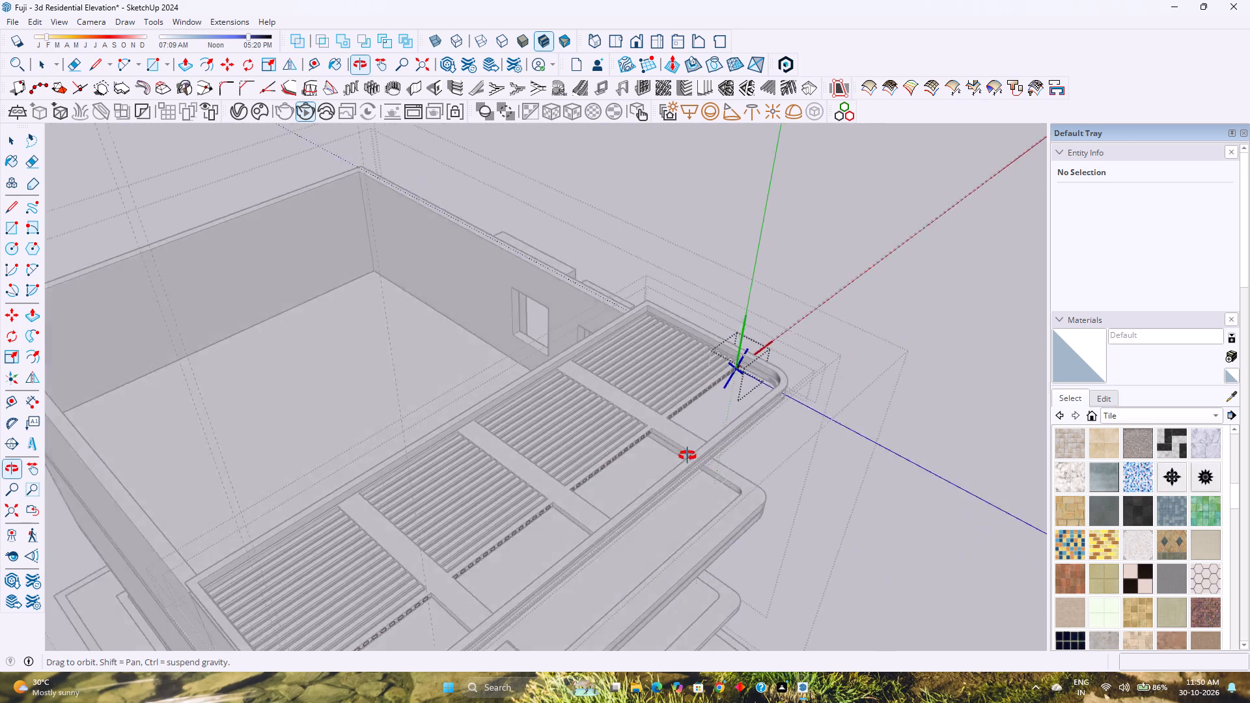
middle_click_drag(687, 456, 477, 358)
scroll(560, 407, "up", 3)
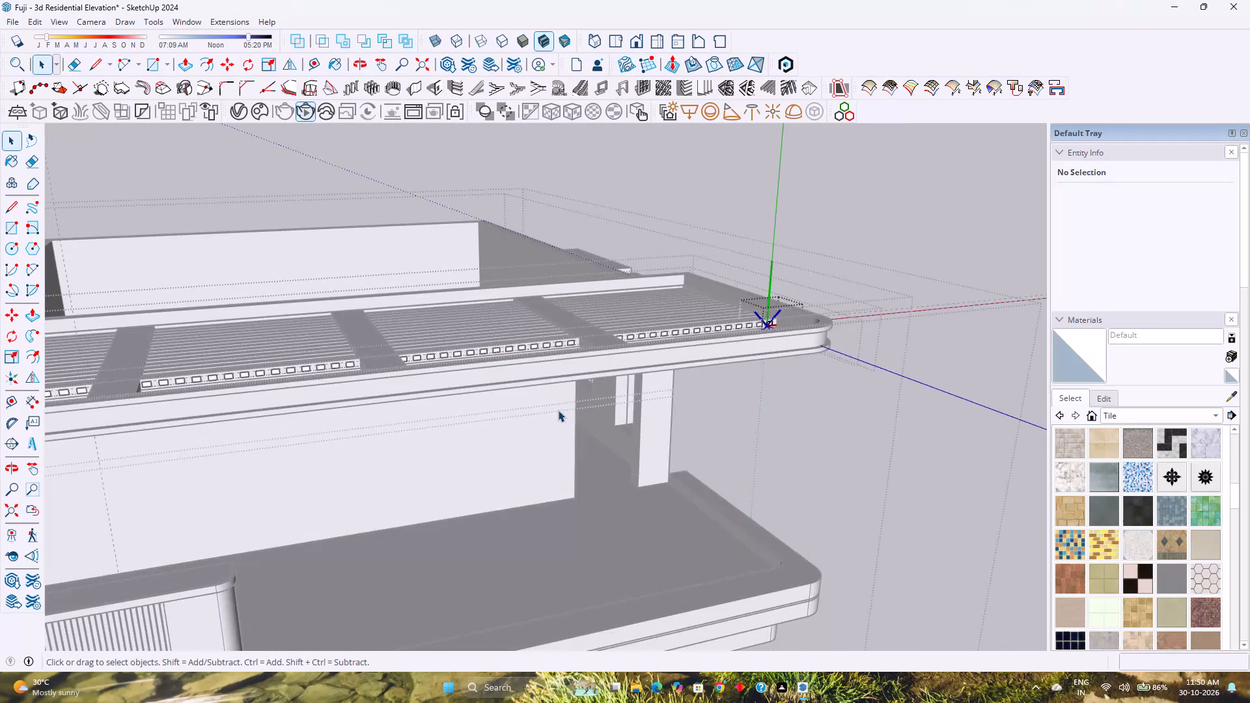
middle_click_drag(615, 419, 596, 534, "shift")
middle_click_drag(600, 547, 430, 487)
scroll(729, 529, "up", 3)
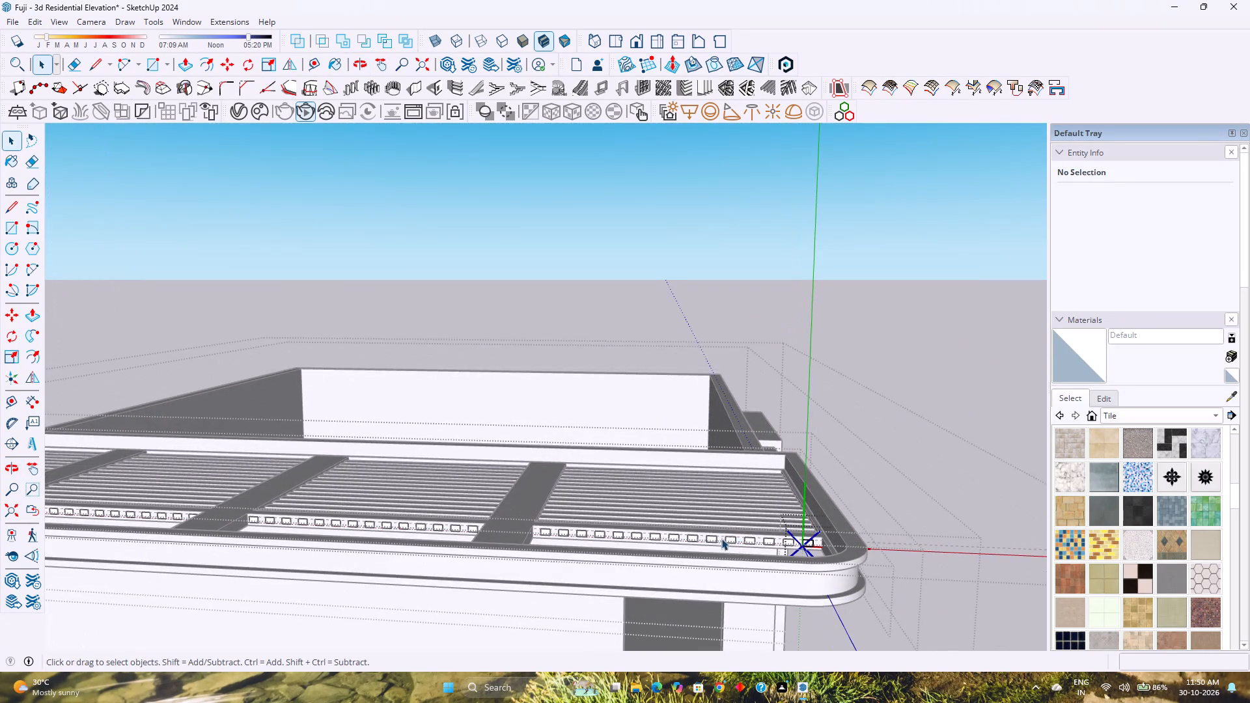
key("p")
scroll(801, 543, "up", 4)
left_click(811, 545)
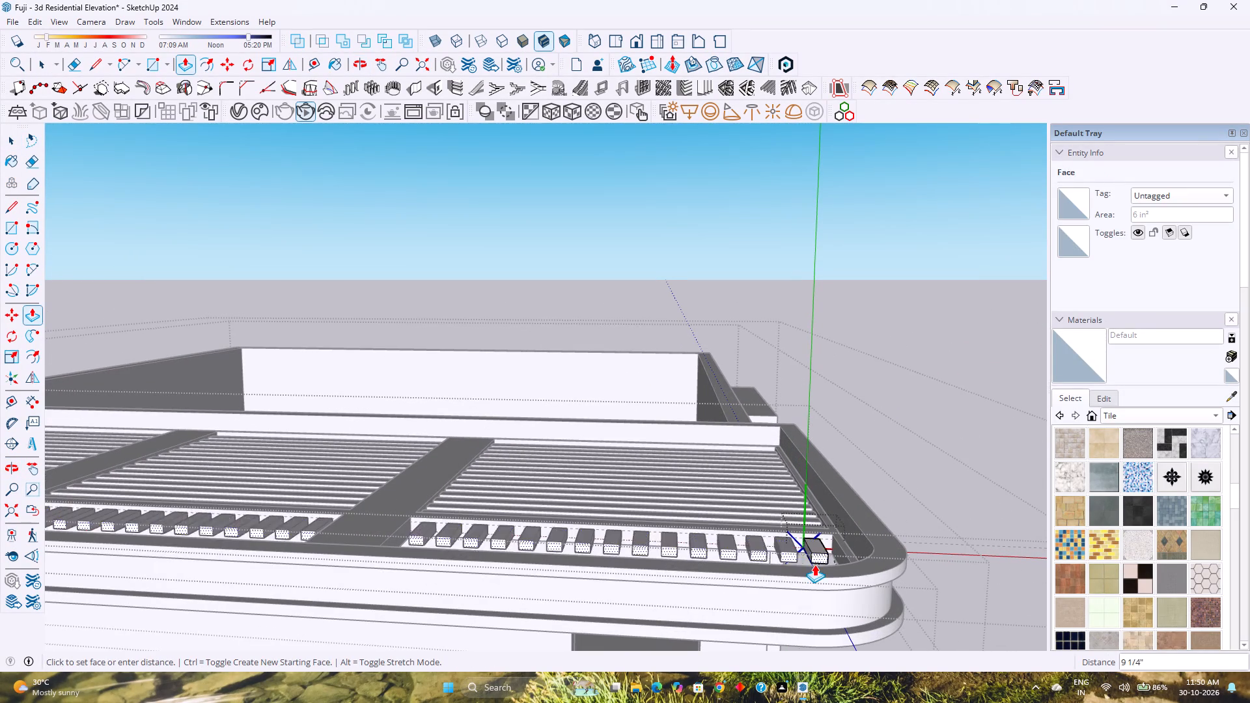
scroll(814, 564, "down", 1)
middle_click_drag(816, 562, 956, 603)
middle_click(956, 603)
middle_click_drag(930, 580, 700, 487, "shift")
scroll(697, 484, "down", 6)
middle_click_drag(733, 508, 577, 458, "shift")
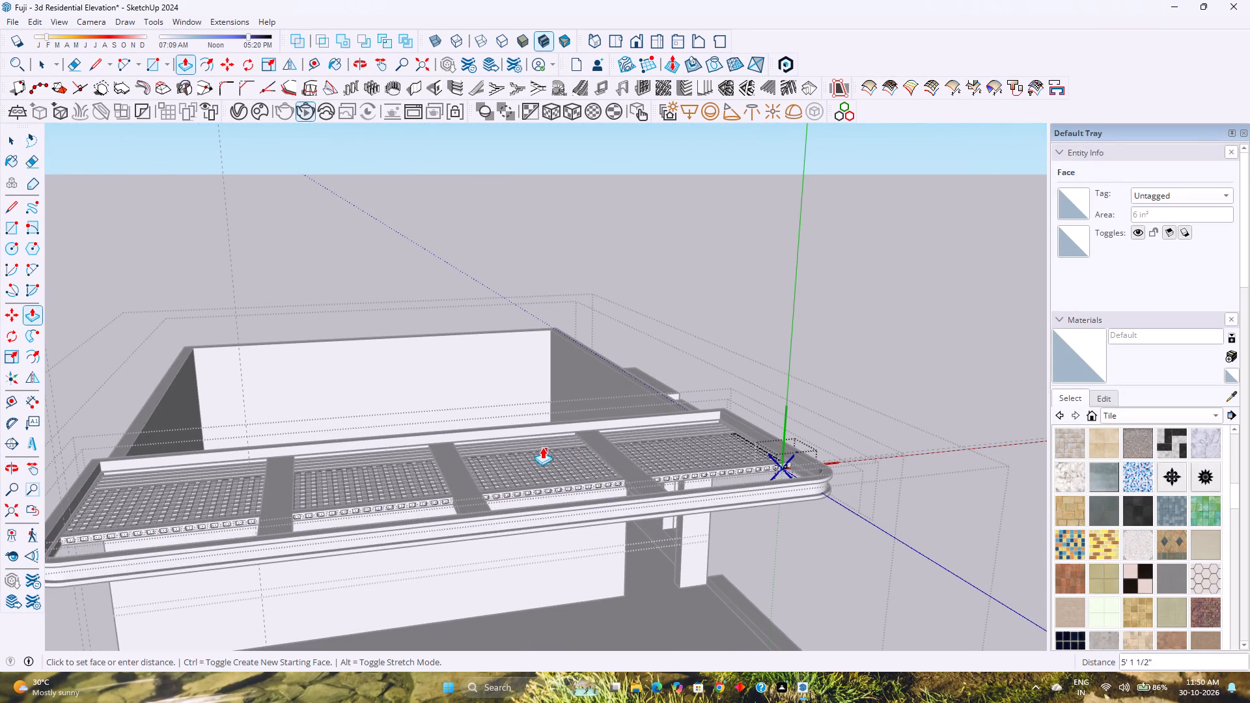
middle_click_drag(537, 446, 509, 487)
scroll(495, 482, "up", 2)
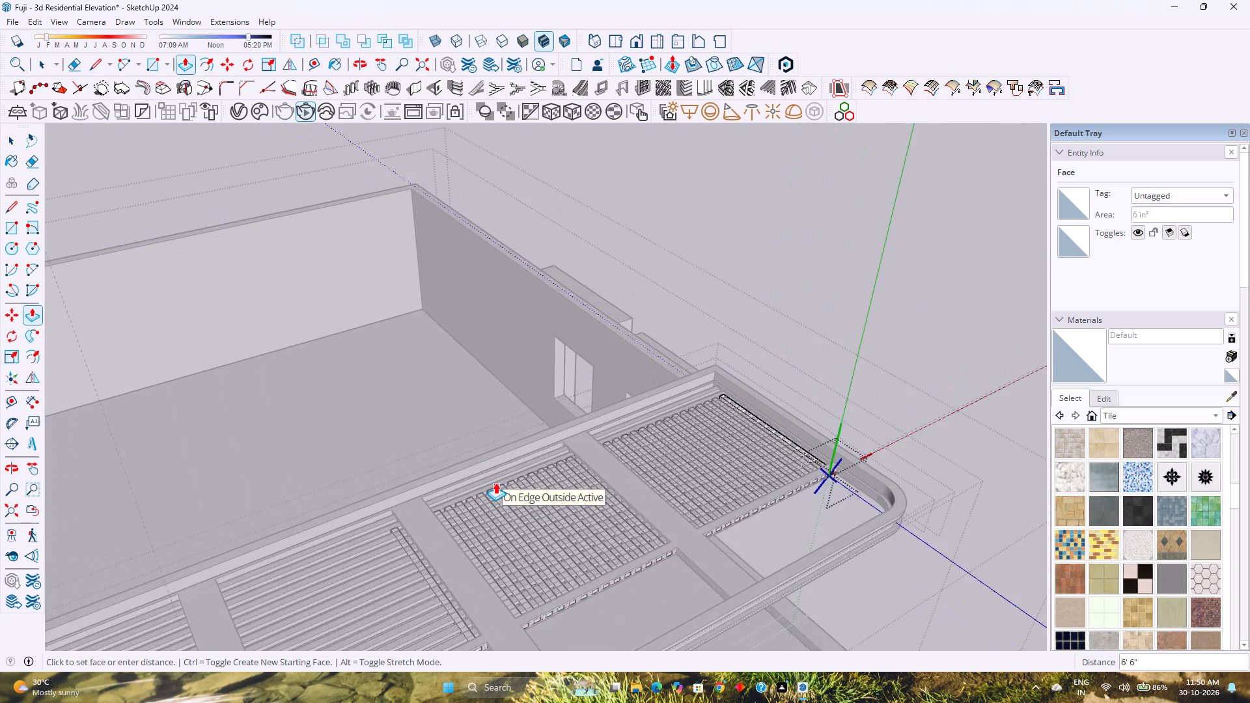
scroll(495, 482, "up", 2)
middle_click_drag(495, 482, 704, 603)
middle_click(704, 603)
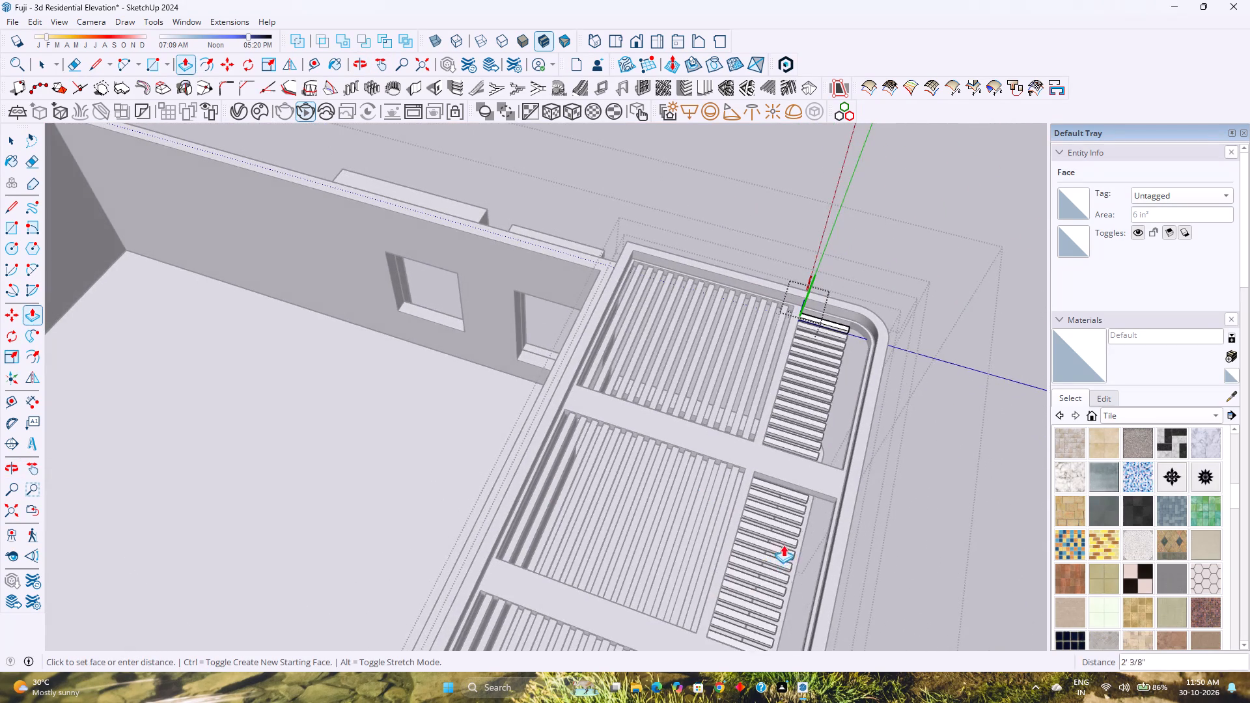
scroll(803, 536, "up", 4)
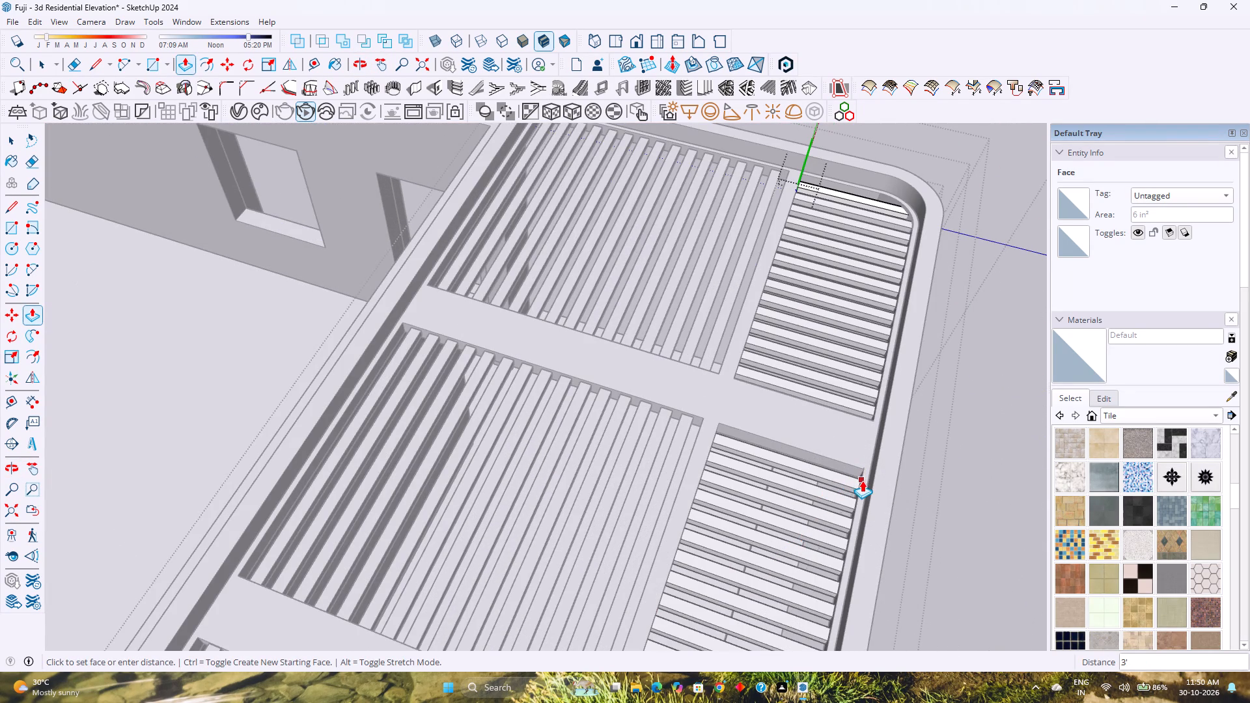
left_click(862, 481)
middle_click_drag(859, 525, 536, 430)
scroll(529, 428, "down", 9)
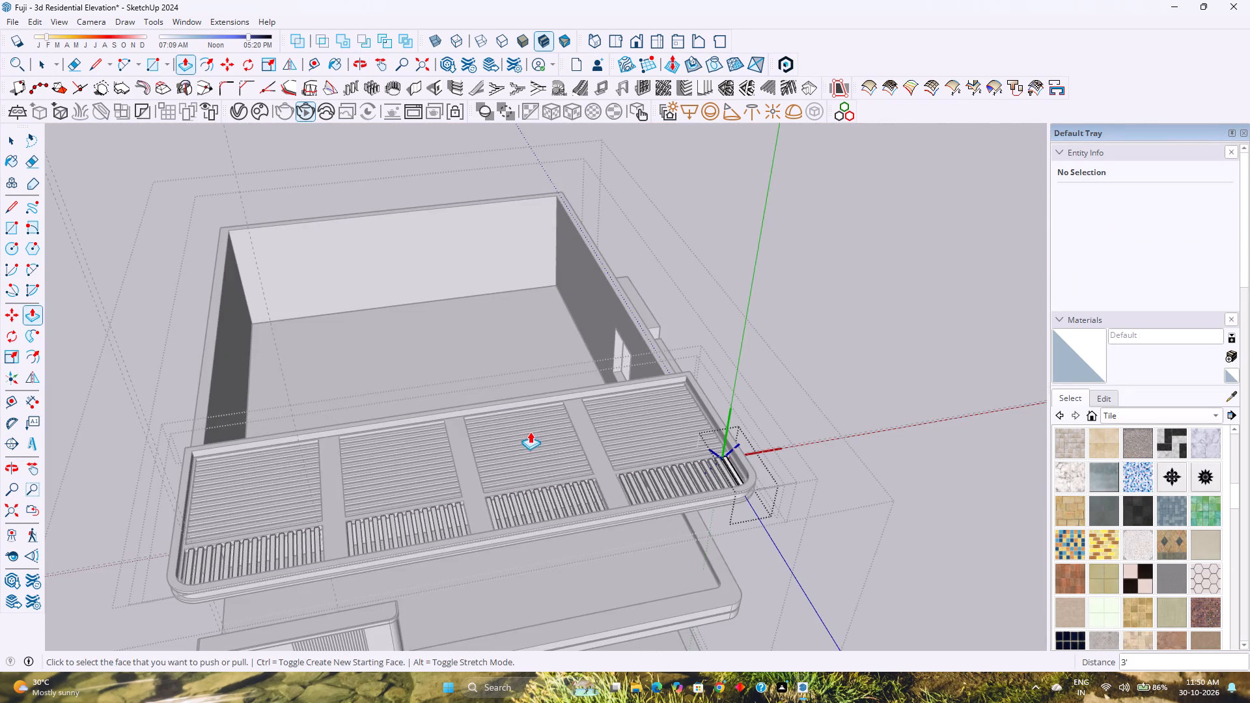
key("space")
key("Escape")
Examine the front slats across the roof grid and where they meet the last bay's rounded frame corner.
scroll(570, 469, "down", 3)
middle_click_drag(645, 523, 636, 586, "shift")
middle_click_drag(632, 578, 559, 545)
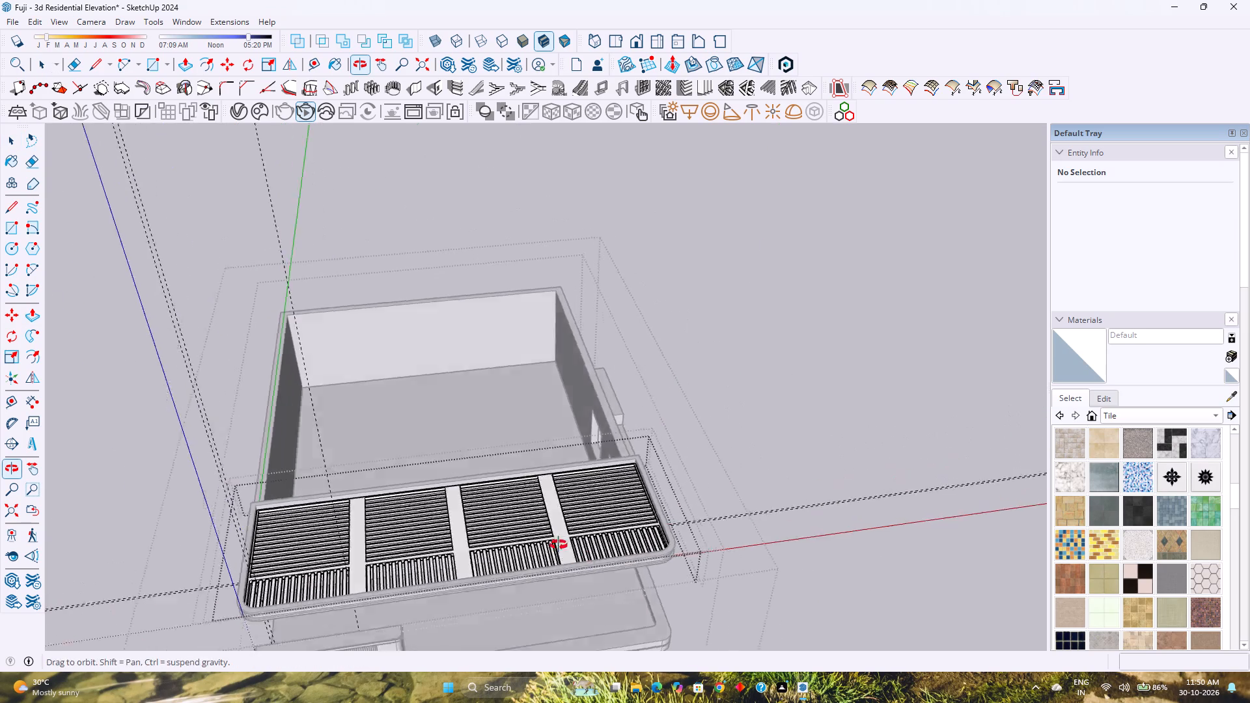
middle_click_drag(559, 545, 387, 455)
middle_click_drag(341, 395, 407, 516, "shift")
middle_click_drag(426, 528, 319, 658)
scroll(346, 639, "up", 3)
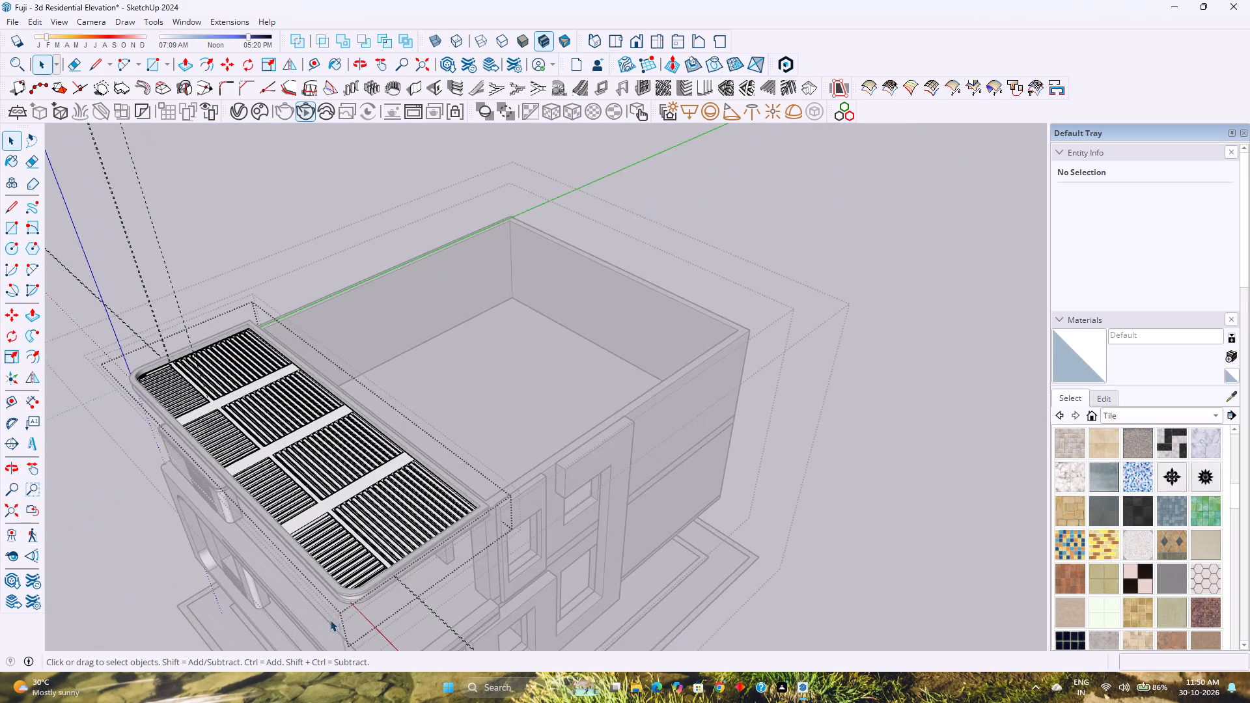
scroll(352, 595, "up", 1)
middle_click_drag(352, 595, 102, 676)
scroll(107, 473, "up", 12)
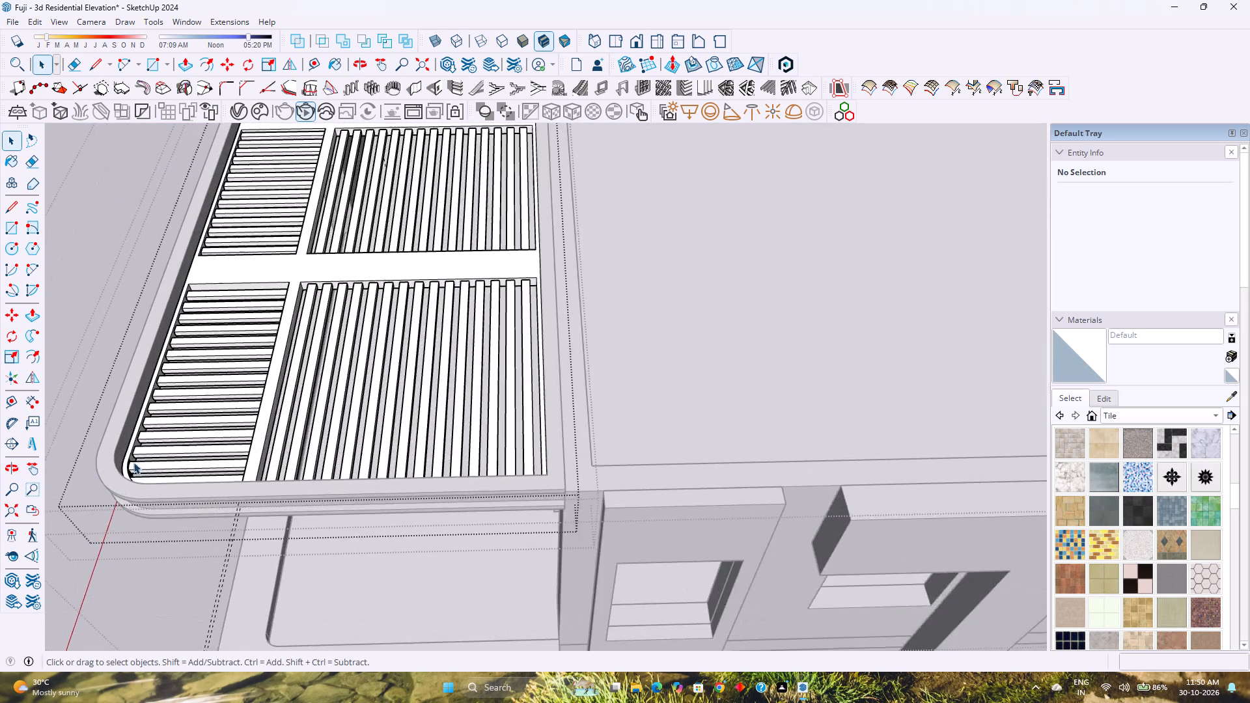
scroll(133, 462, "up", 6)
middle_click_drag(139, 467, 10, 549)
scroll(130, 373, "up", 5)
middle_click_drag(128, 373, 148, 386)
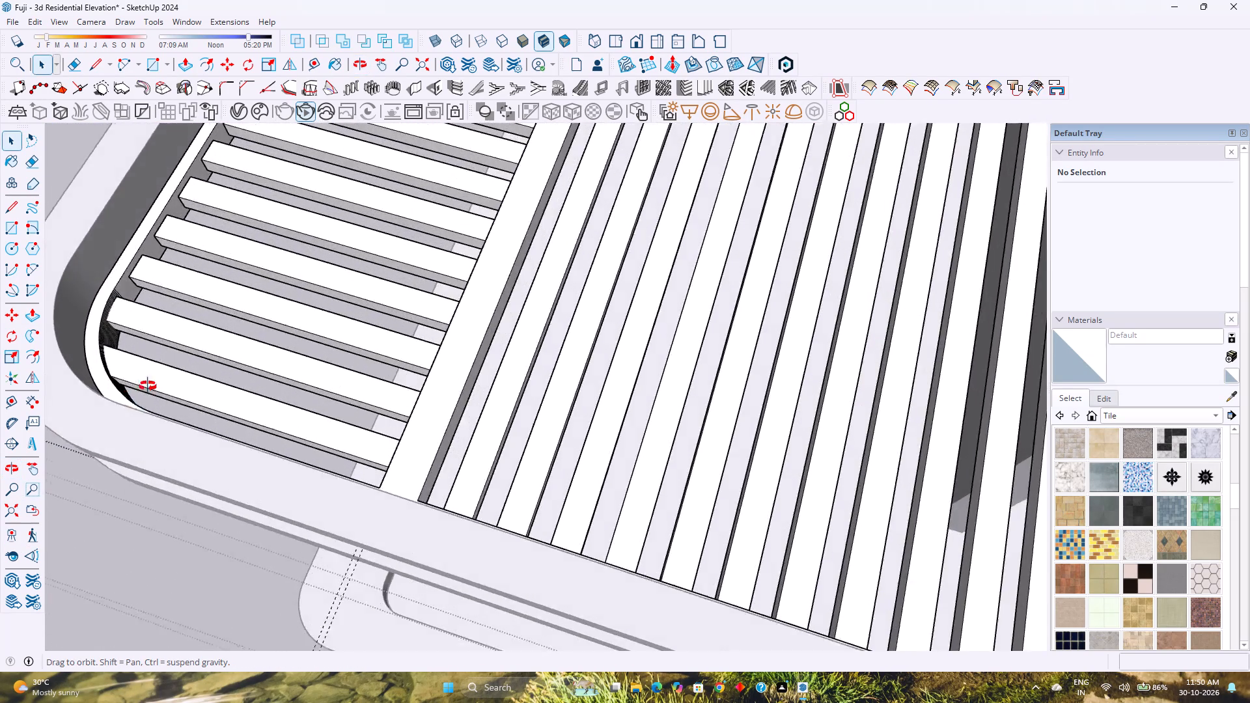
middle_click_drag(148, 386, 148, 560)
middle_click_drag(148, 556, 150, 544)
scroll(155, 525, "down", 3)
middle_click_drag(171, 555, 200, 517, "shift")
middle_click(201, 516, "shift")
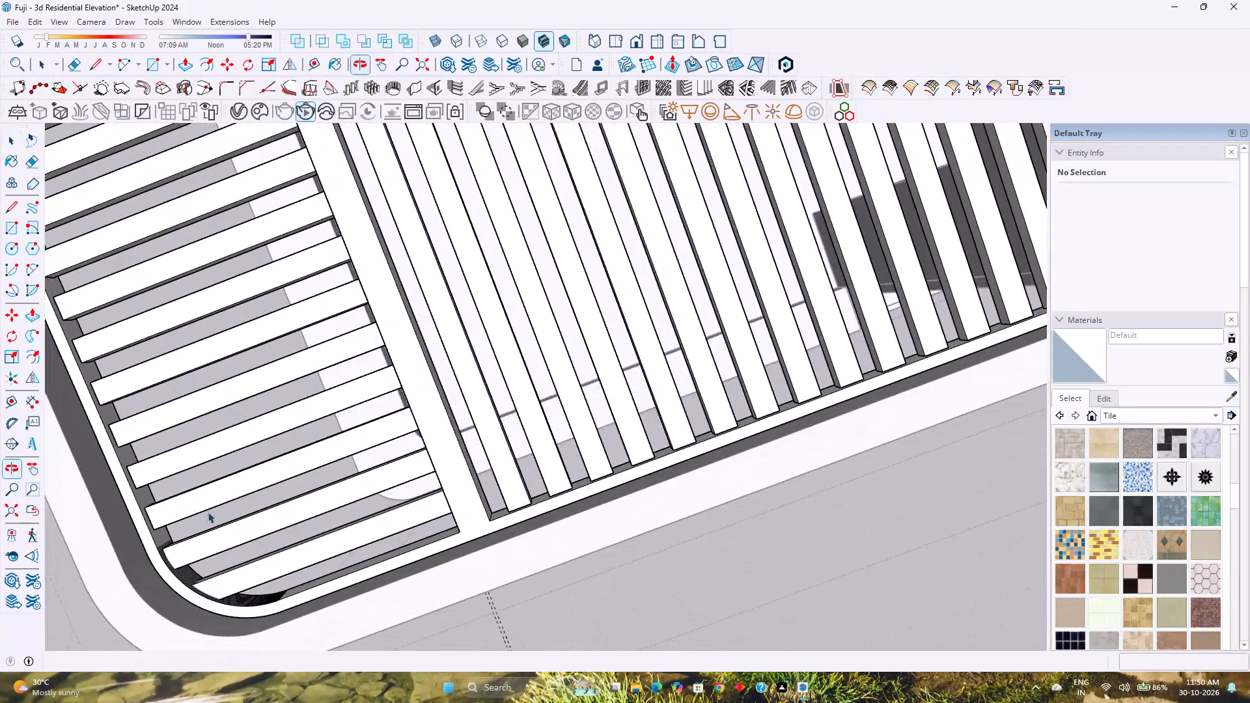
scroll(214, 510, "down", 11)
middle_click_drag(210, 514, 288, 558, "shift")
middle_click(290, 559, "shift")
scroll(270, 510, "down", 6)
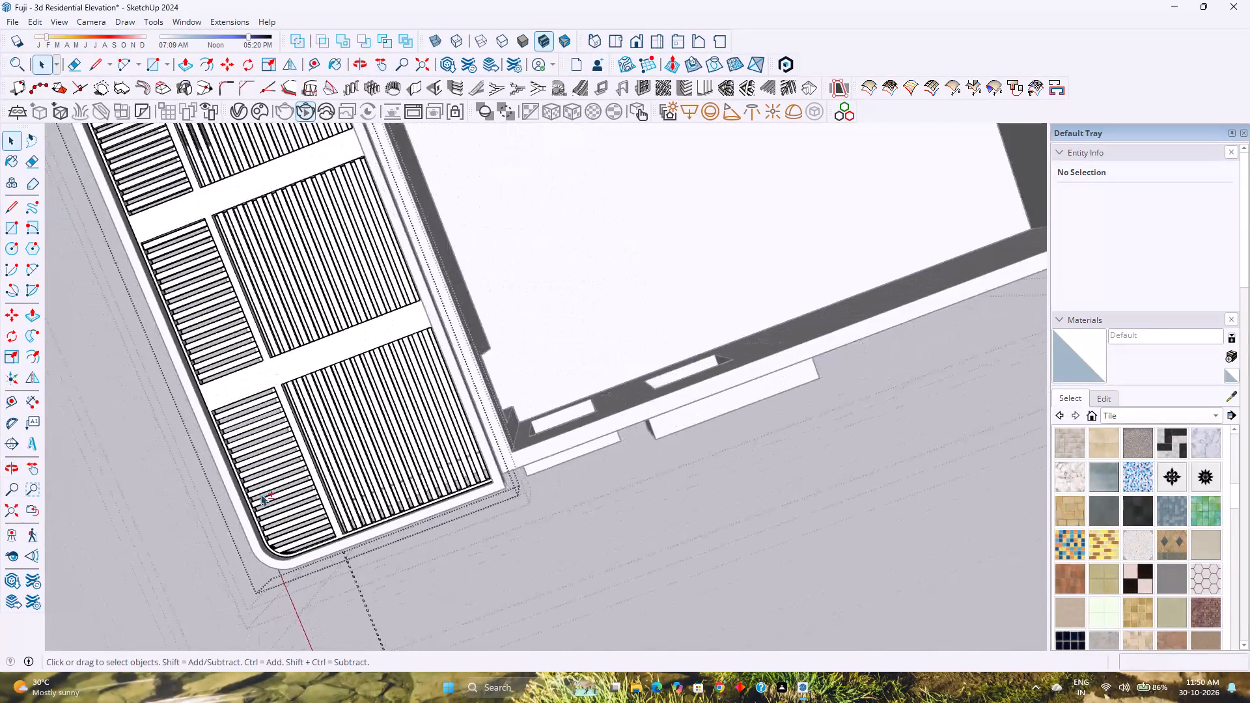
Examine the front slats from above, at the rounded frame corner and along the remaining roof grid bays.
middle_click_drag(270, 497, 380, 609, "shift")
middle_click_drag(275, 469, 352, 612, "shift")
middle_click_drag(298, 424, 281, 629, "shift")
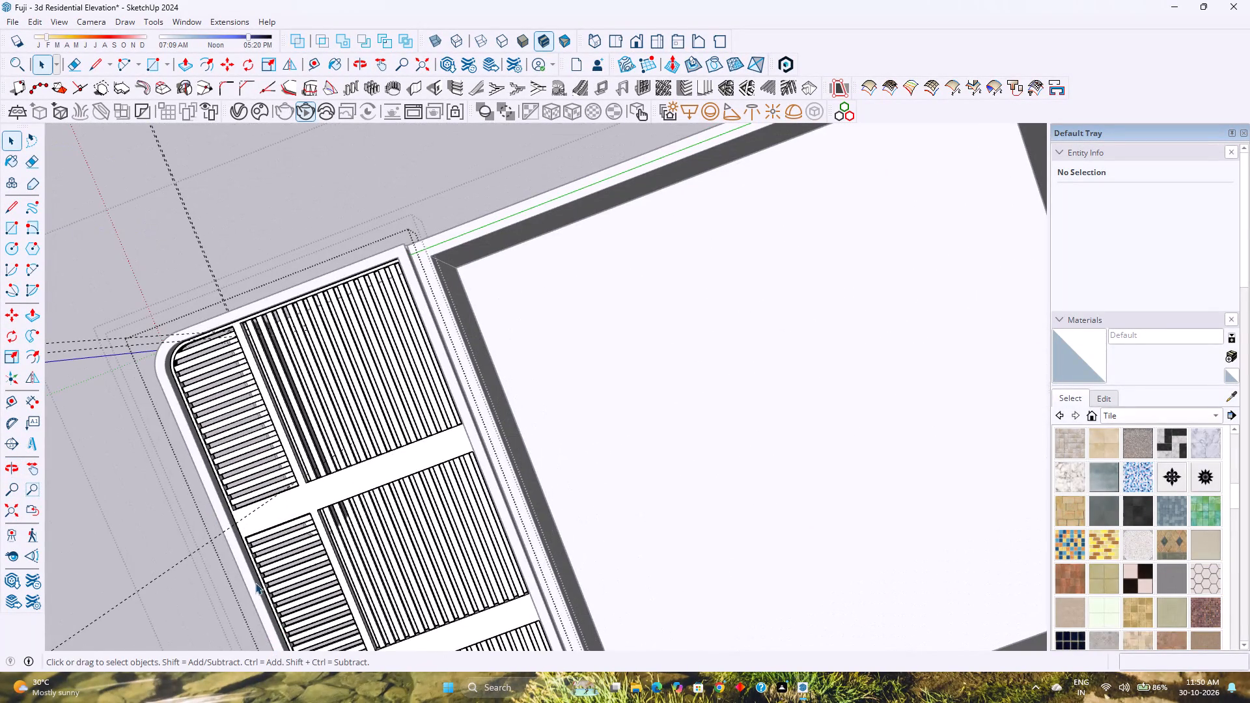
scroll(173, 382, "up", 10)
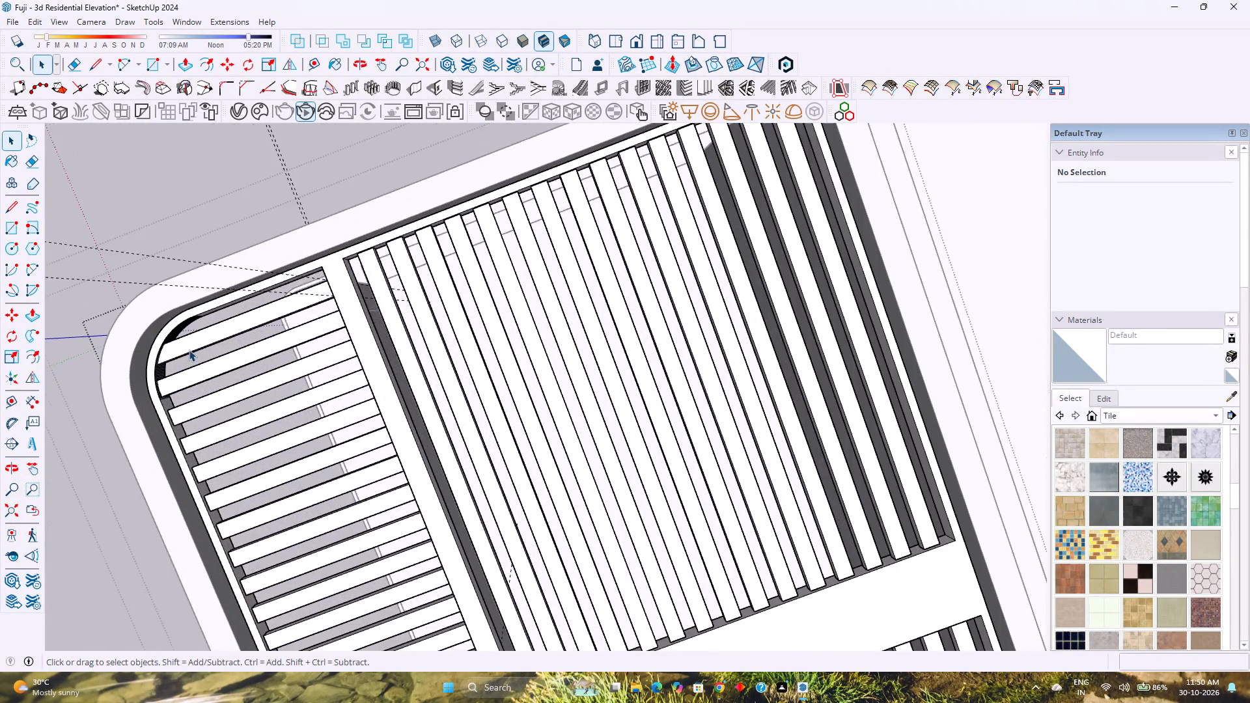
scroll(189, 350, "up", 5)
middle_click_drag(175, 366, 88, 368)
middle_click(88, 368)
middle_click_drag(269, 495, 221, 480)
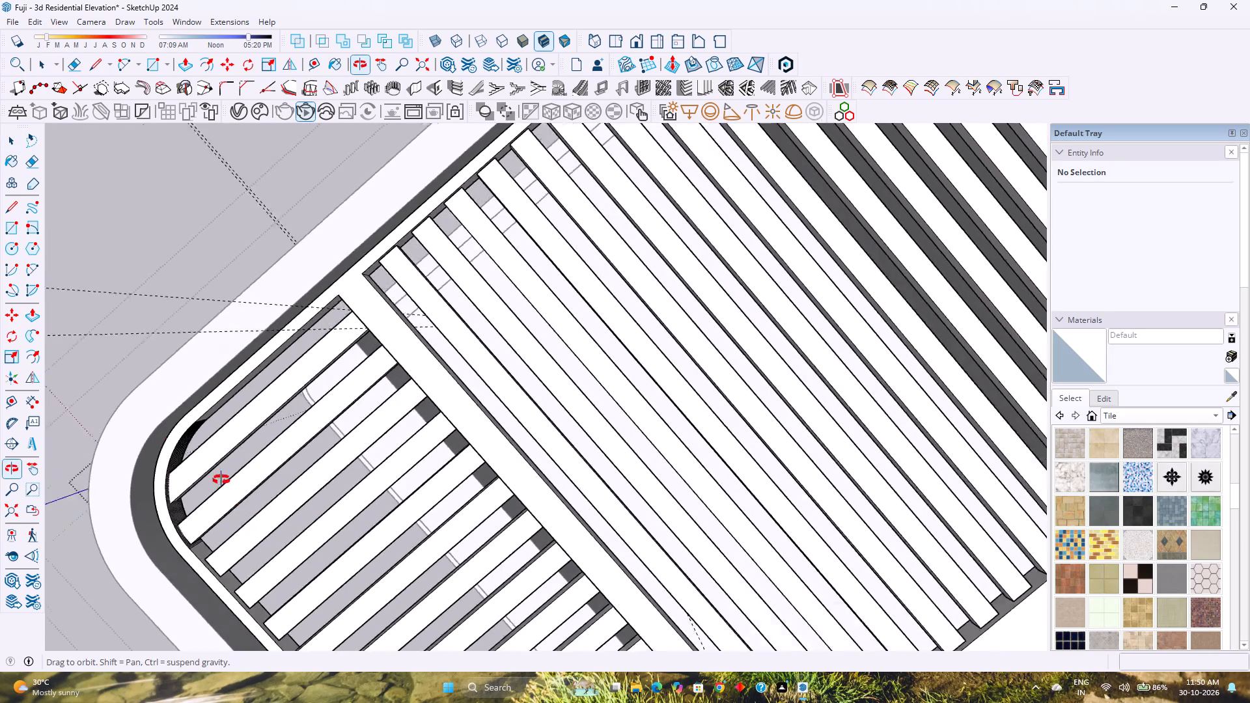
middle_click_drag(221, 480, 131, 451)
scroll(488, 564, "down", 8)
middle_click_drag(551, 545, 211, 366, "shift")
scroll(205, 363, "down", 4)
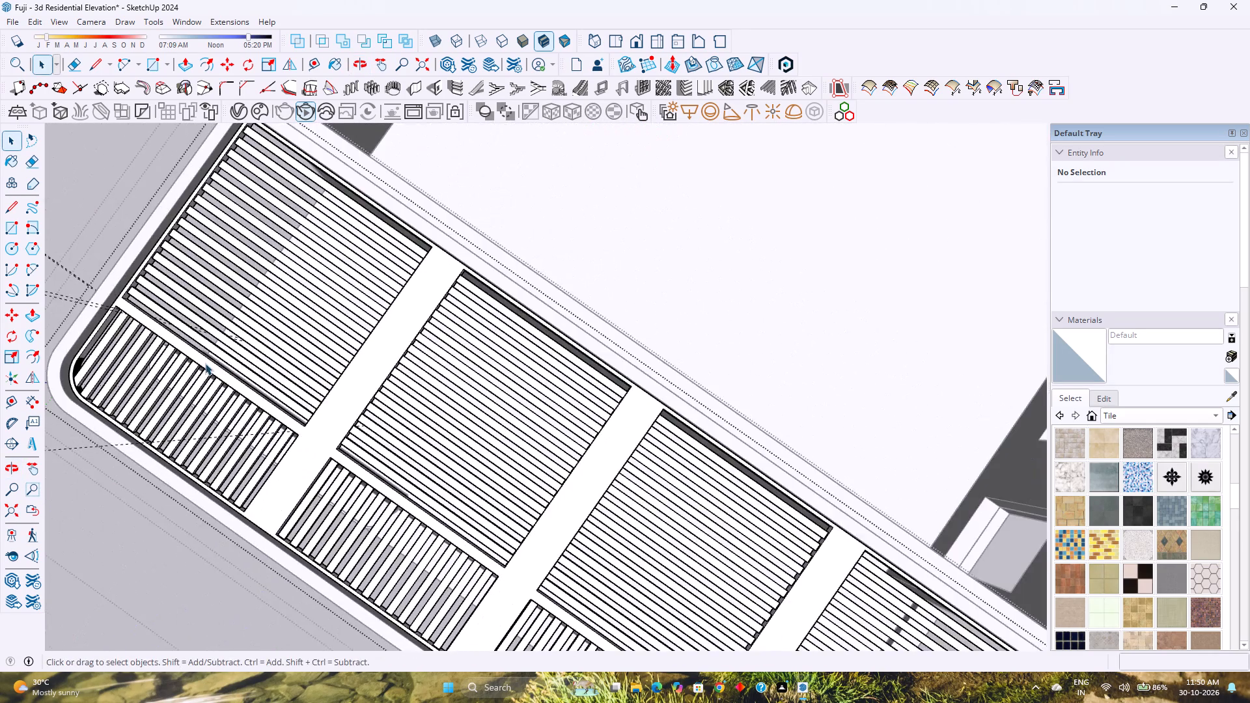
scroll(205, 363, "down", 2)
middle_click_drag(237, 476, 271, 394)
Examine the slatted roof grid from below and from the front and side of the house.
scroll(283, 382, "down", 8)
middle_click_drag(365, 545, 423, 389)
middle_click_drag(426, 383, 433, 374)
middle_click_drag(443, 374, 452, 460, "shift")
middle_click_drag(415, 478, 415, 309)
middle_click_drag(419, 306, 426, 299)
middle_click_drag(438, 299, 448, 378, "shift")
middle_click_drag(443, 391, 395, 251)
middle_click_drag(421, 244, 412, 351, "shift")
middle_click(411, 353, "shift")
middle_click_drag(401, 359, 484, 237)
middle_click(484, 238)
scroll(488, 238, "up", 1)
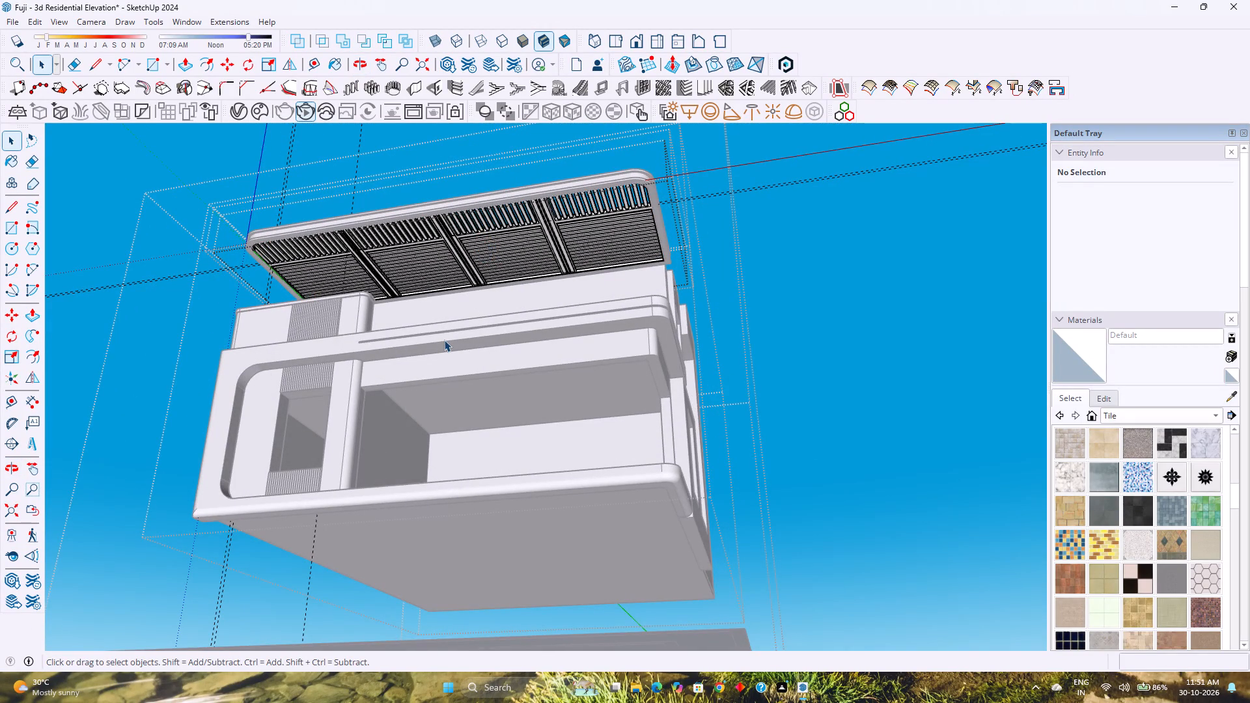
scroll(444, 340, "down", 2)
middle_click_drag(577, 263, 434, 294)
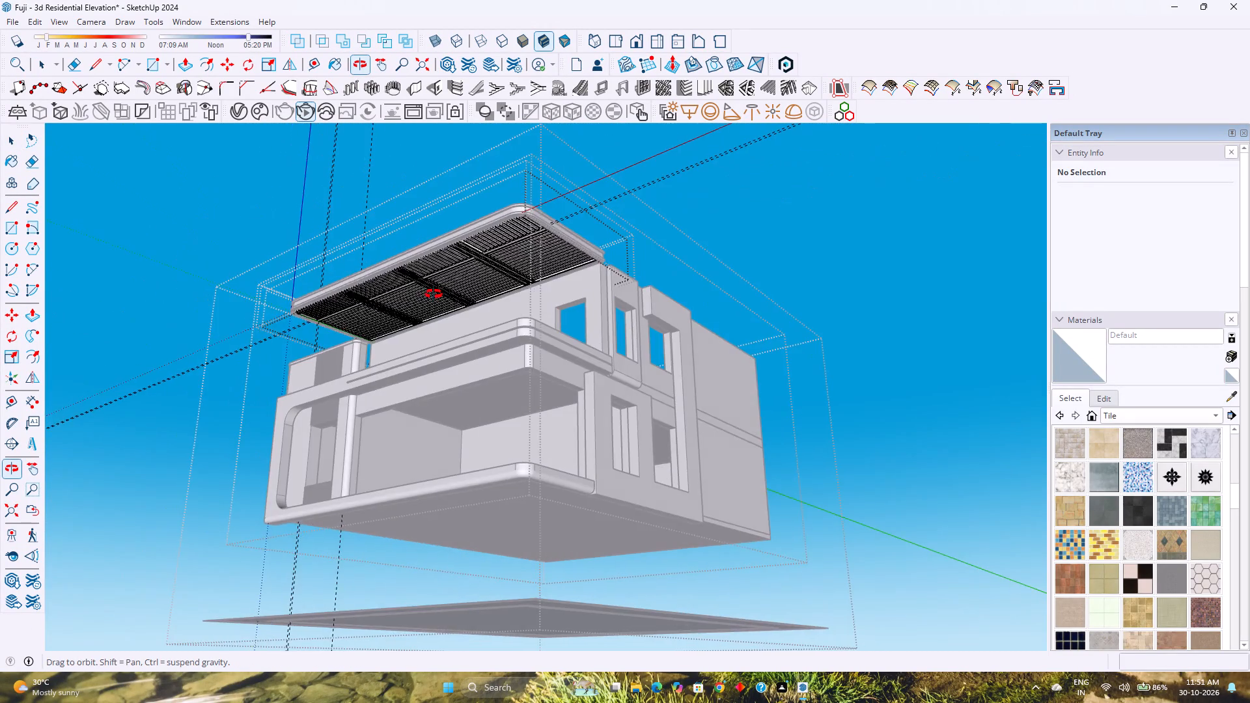
middle_click_drag(434, 294, 728, 280)
middle_click(728, 280)
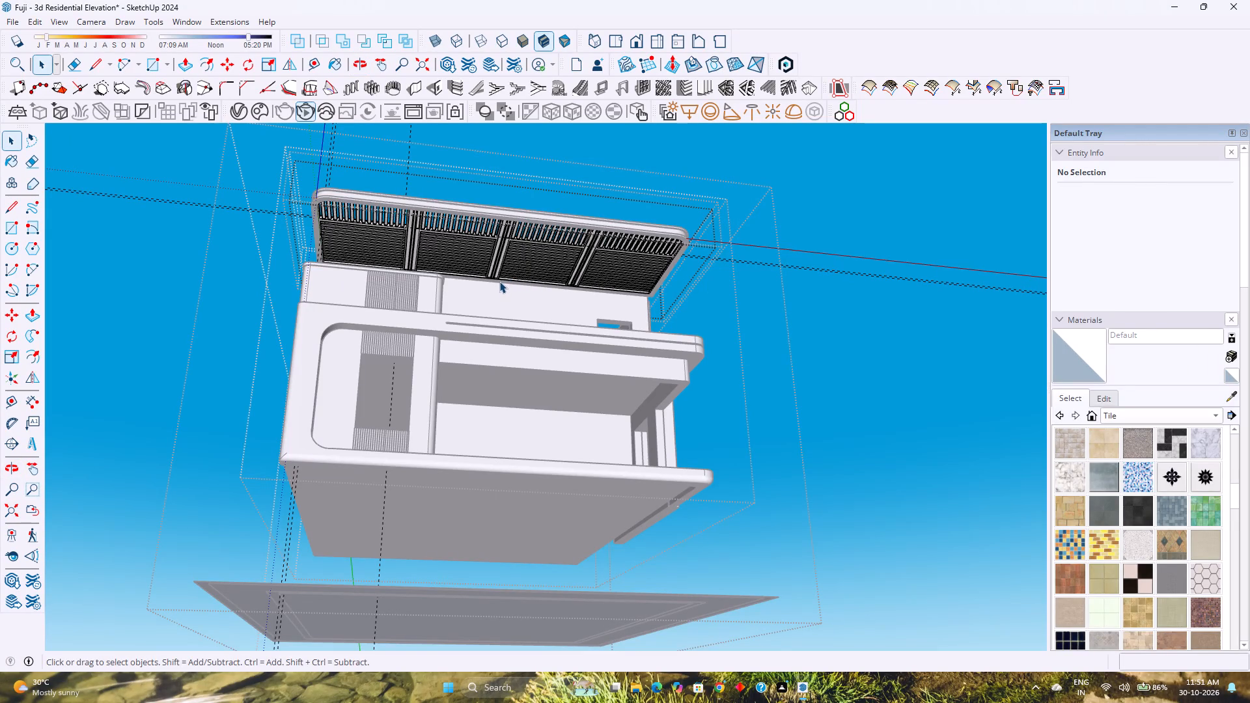
scroll(499, 281, "up", 5)
scroll(497, 283, "down", 3)
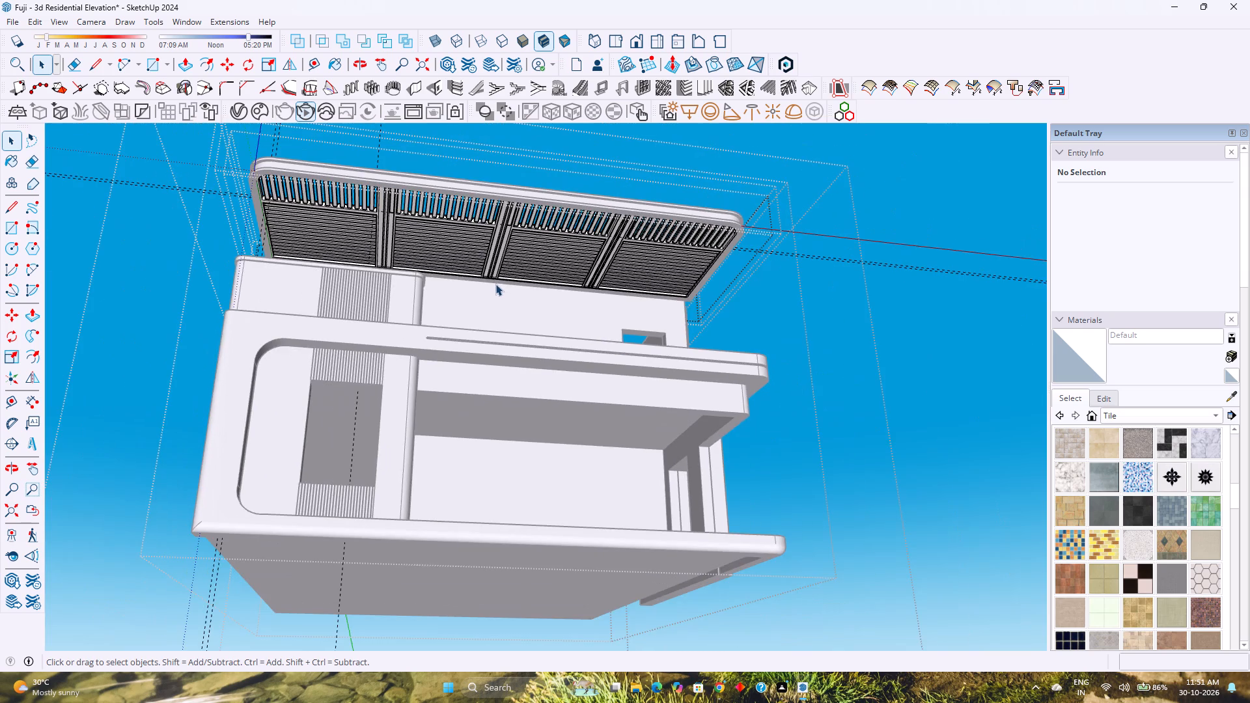
middle_click_drag(646, 330, 395, 317)
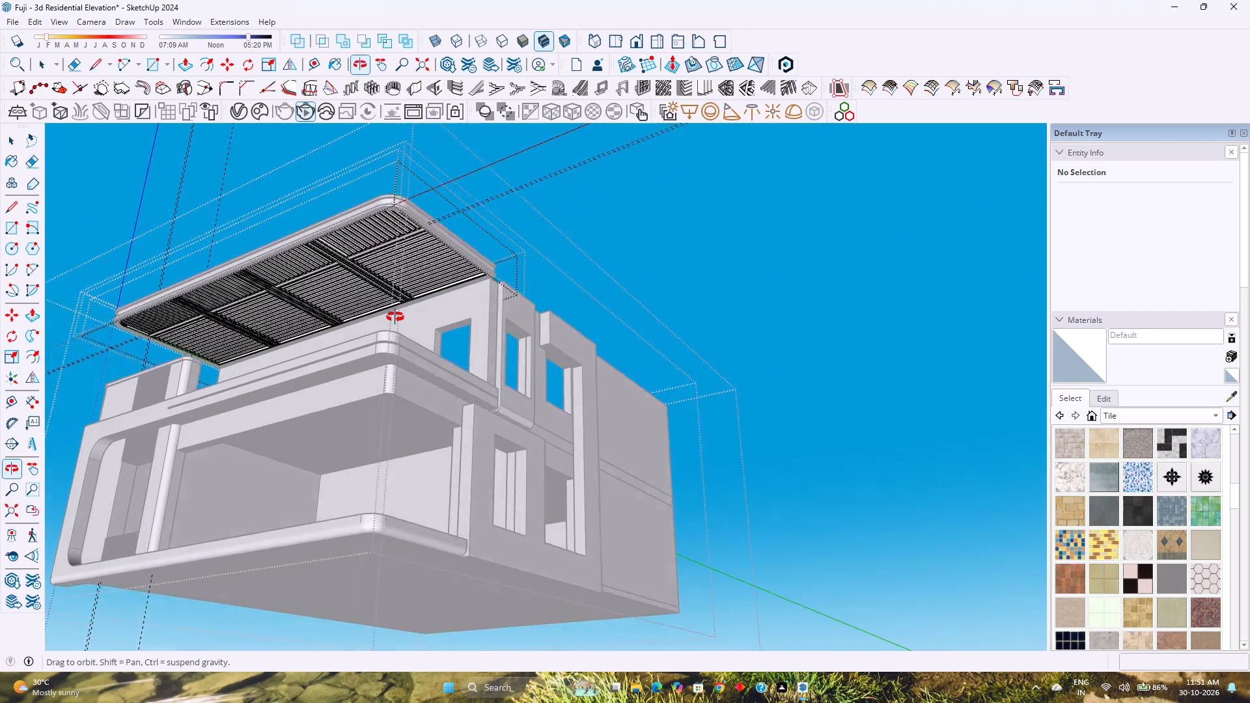
middle_click_drag(395, 317, 454, 306)
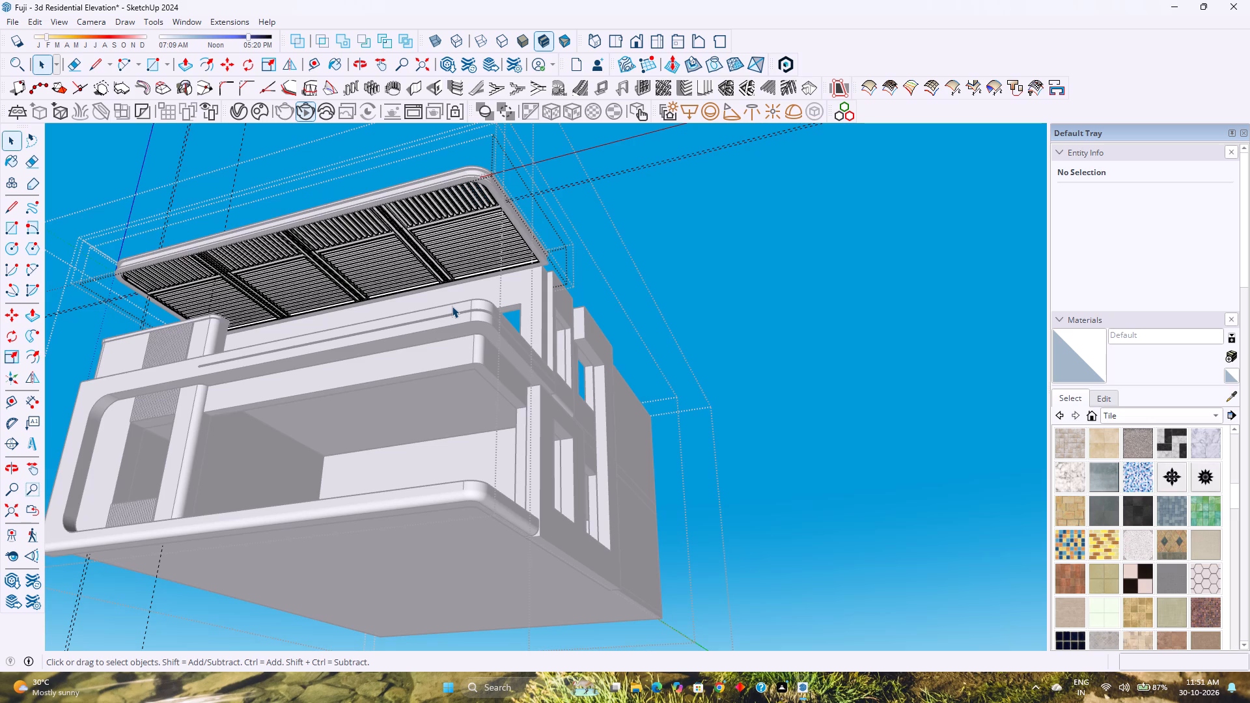
scroll(326, 271, "down", 2)
scroll(326, 271, "up", 3)
middle_click_drag(326, 271, 342, 393)
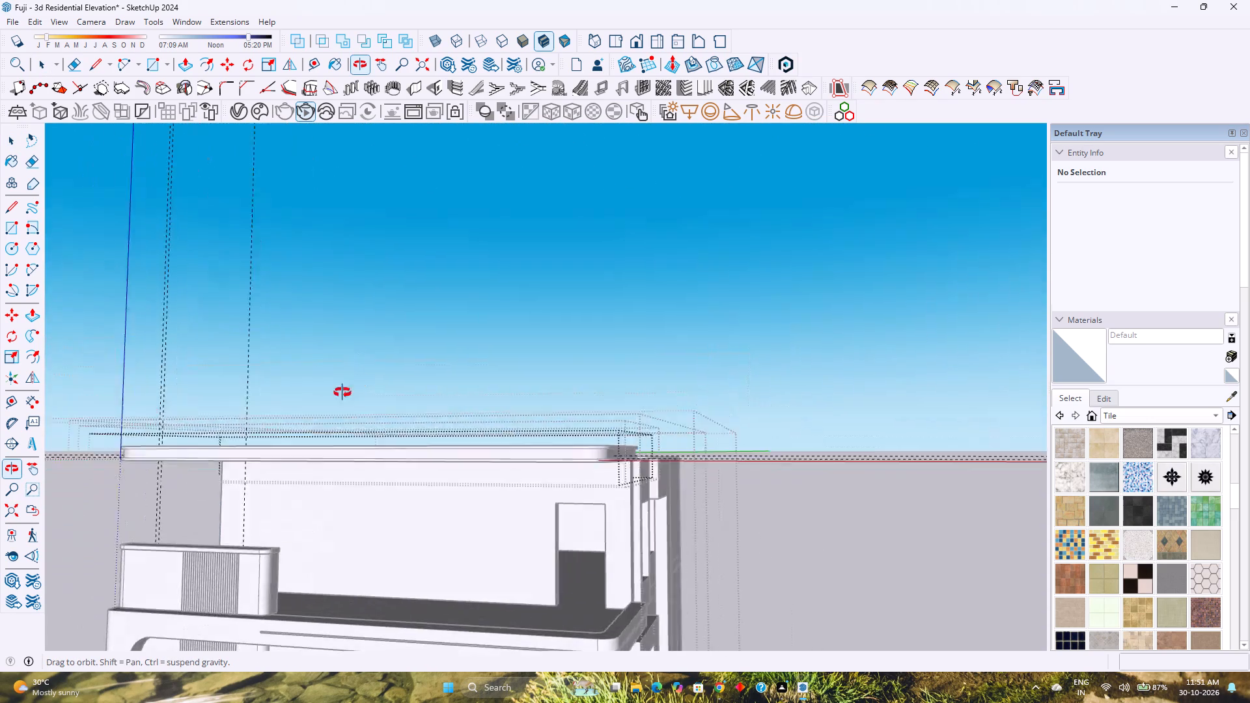
middle_click_drag(342, 393, 306, 383)
scroll(298, 374, "down", 4)
middle_click_drag(365, 471, 153, 598)
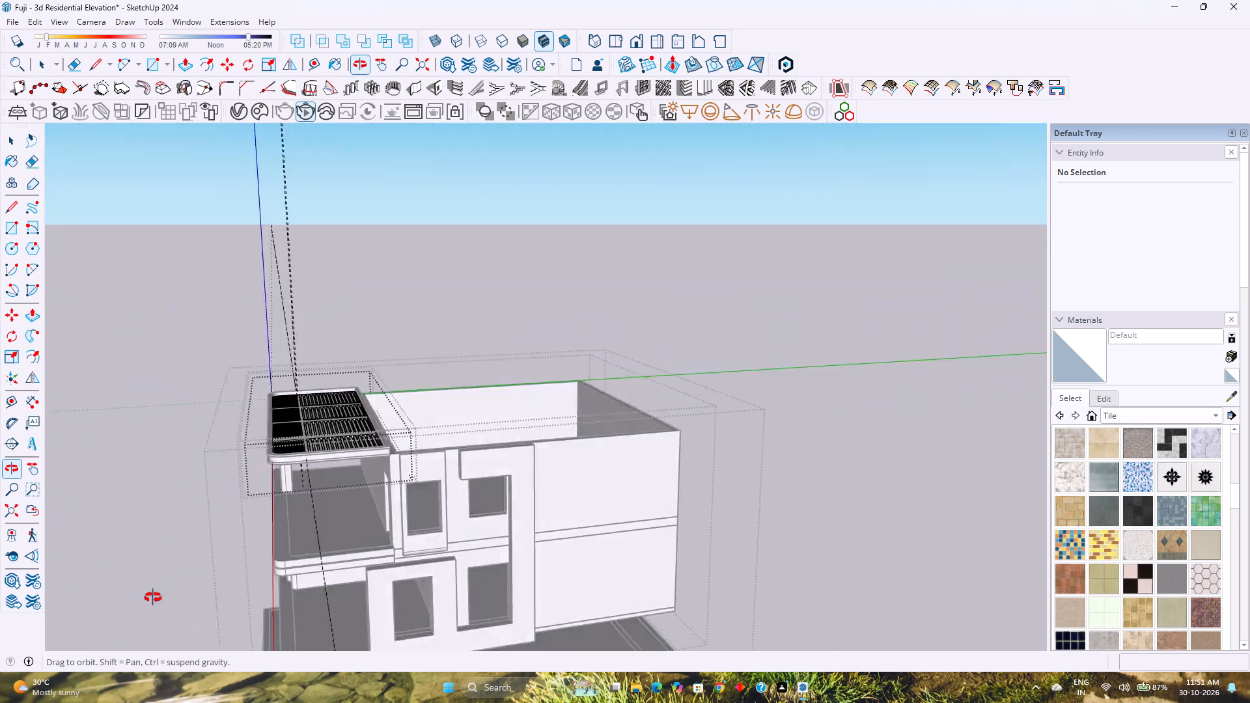
middle_click_drag(153, 598, 505, 478)
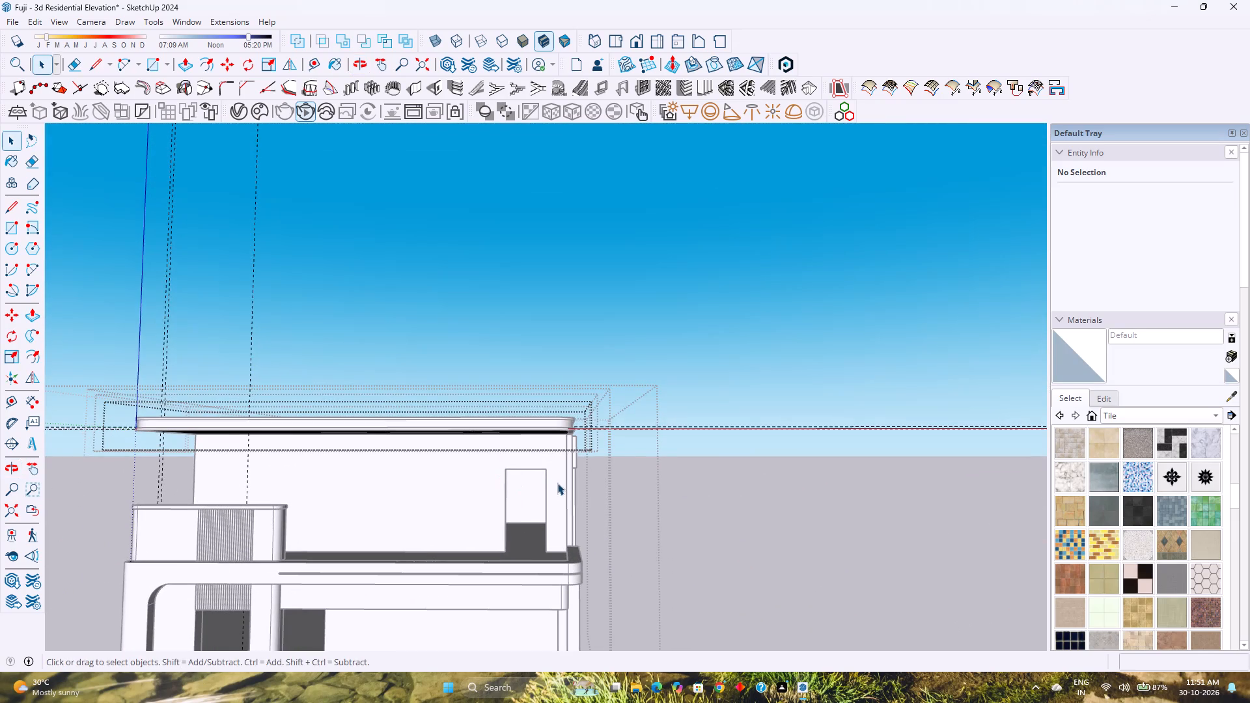
scroll(557, 483, "down", 2)
middle_click_drag(583, 530, 411, 497)
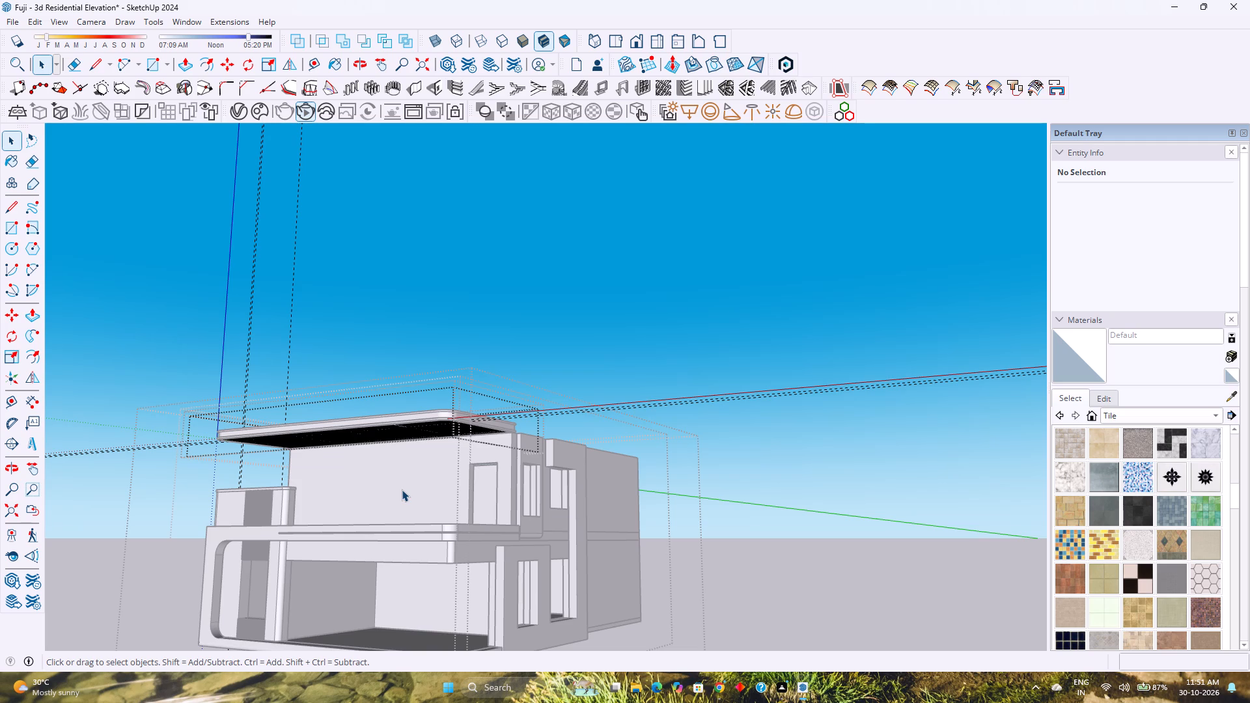
middle_click_drag(402, 489, 376, 491)
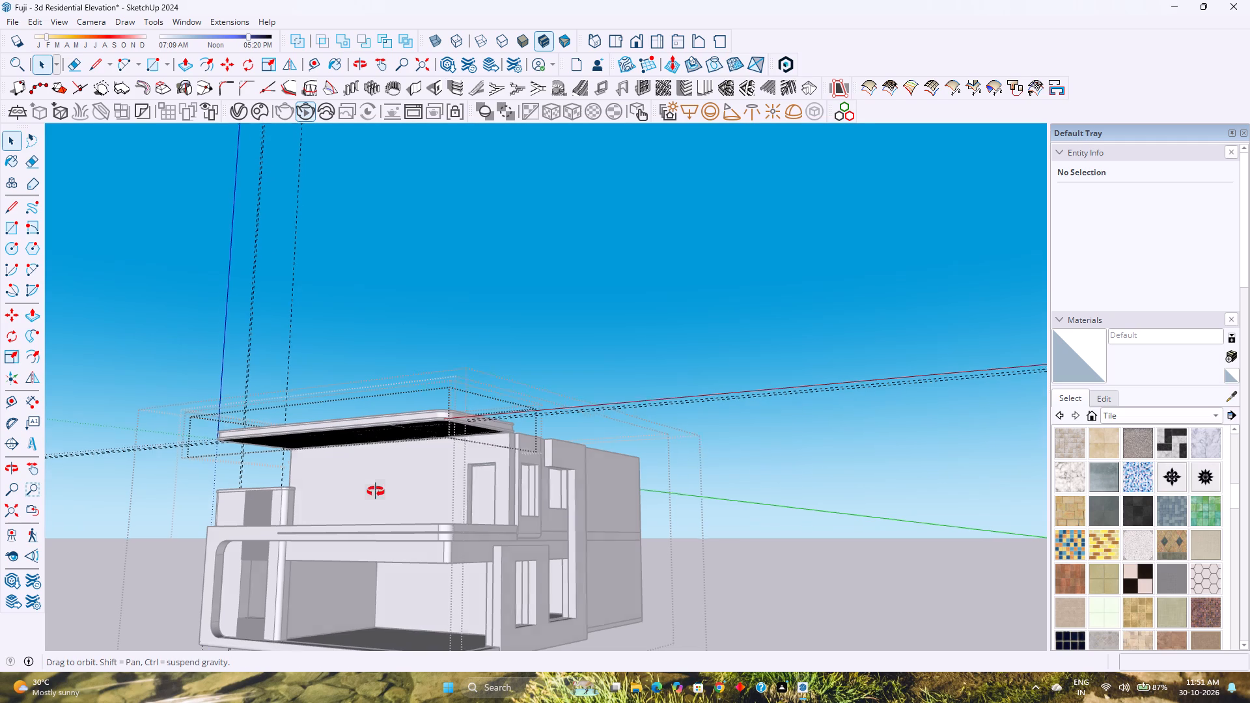
middle_click_drag(376, 491, 161, 547)
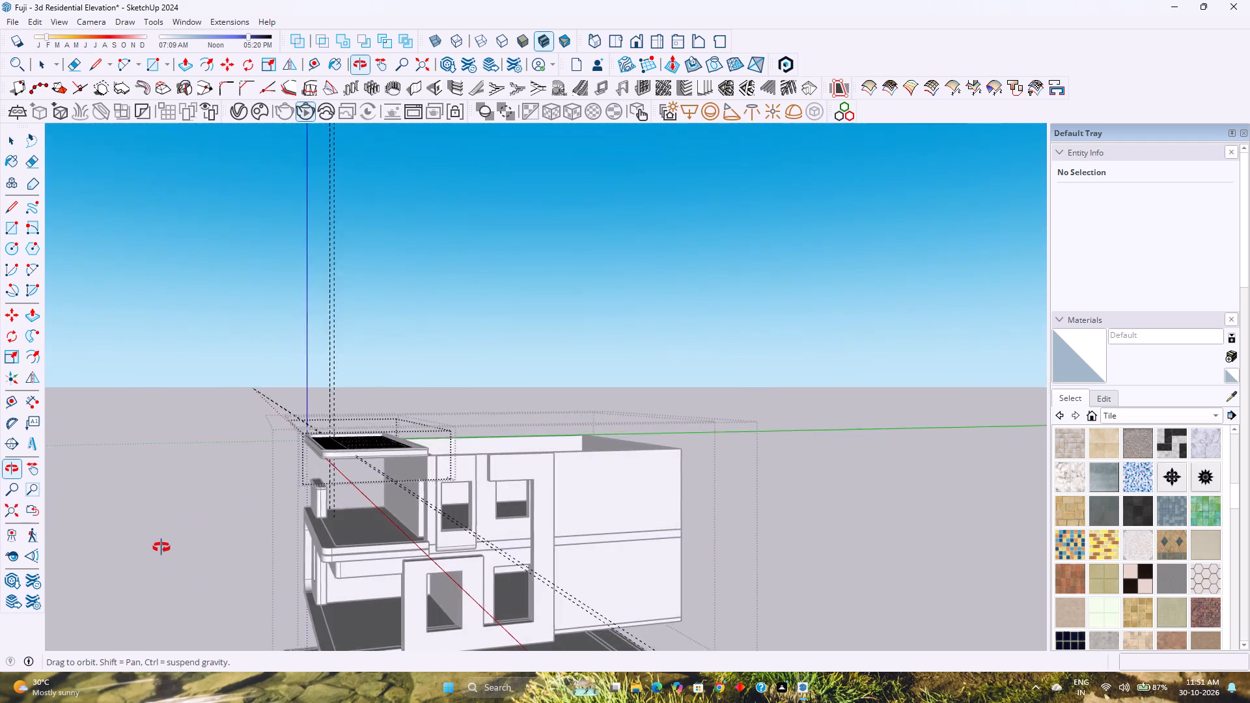
middle_click_drag(161, 547, 156, 540)
middle_click(156, 540)
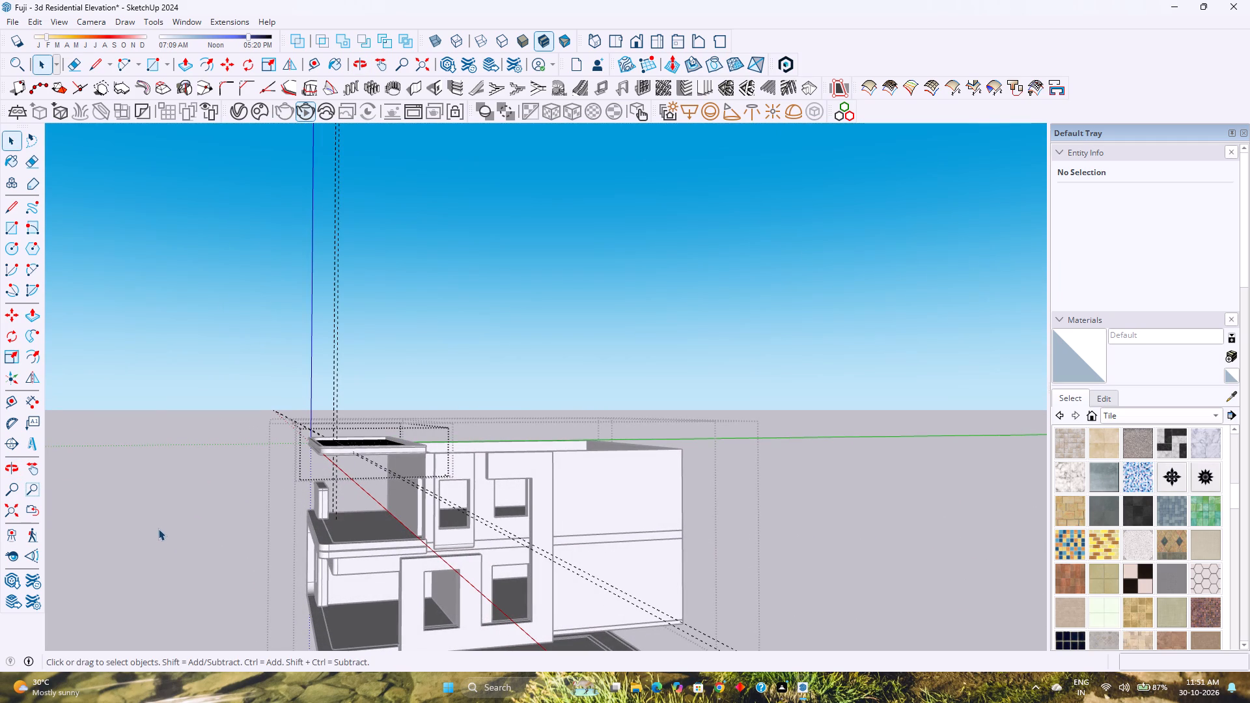
middle_click_drag(244, 556, 550, 398)
scroll(548, 401, "up", 6)
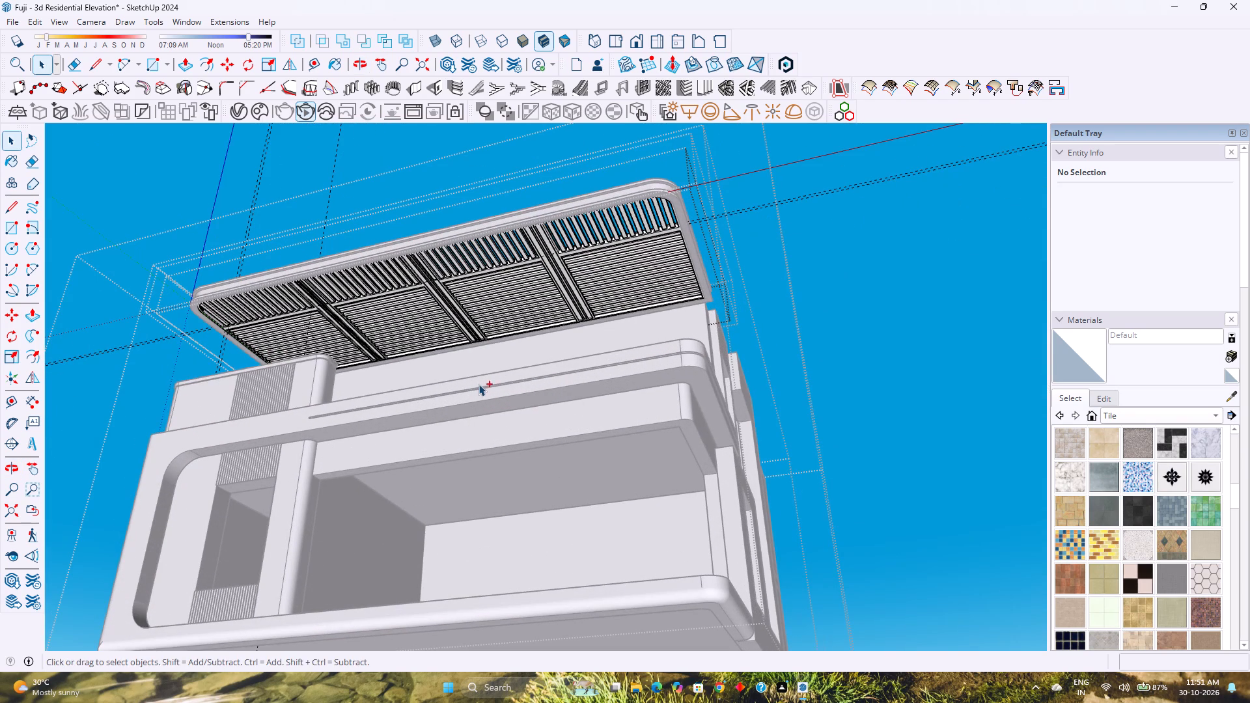
Undo the front slats in all four bays of the roof grid.
key("ctrl+z")
key("ctrl+z")
key("ctrl+z")
key("ctrl+z")
key("ctrl+z")
key("ctrl+z")
key("ctrl+z")
key("ctrl+z")
key("ctrl+z")
key("ctrl+z")
key("ctrl+z")
key("ctrl+z")
key("ctrl+z")
key("ctrl+z")
key("ctrl+z")
key("ctrl+z")
key("ctrl+z")
key("ctrl+z")
key("ctrl+z")
key("ctrl+z")
key("ctrl+z")
key("ctrl+z")
key("ctrl+z")
key("ctrl+z")
key("ctrl+z")
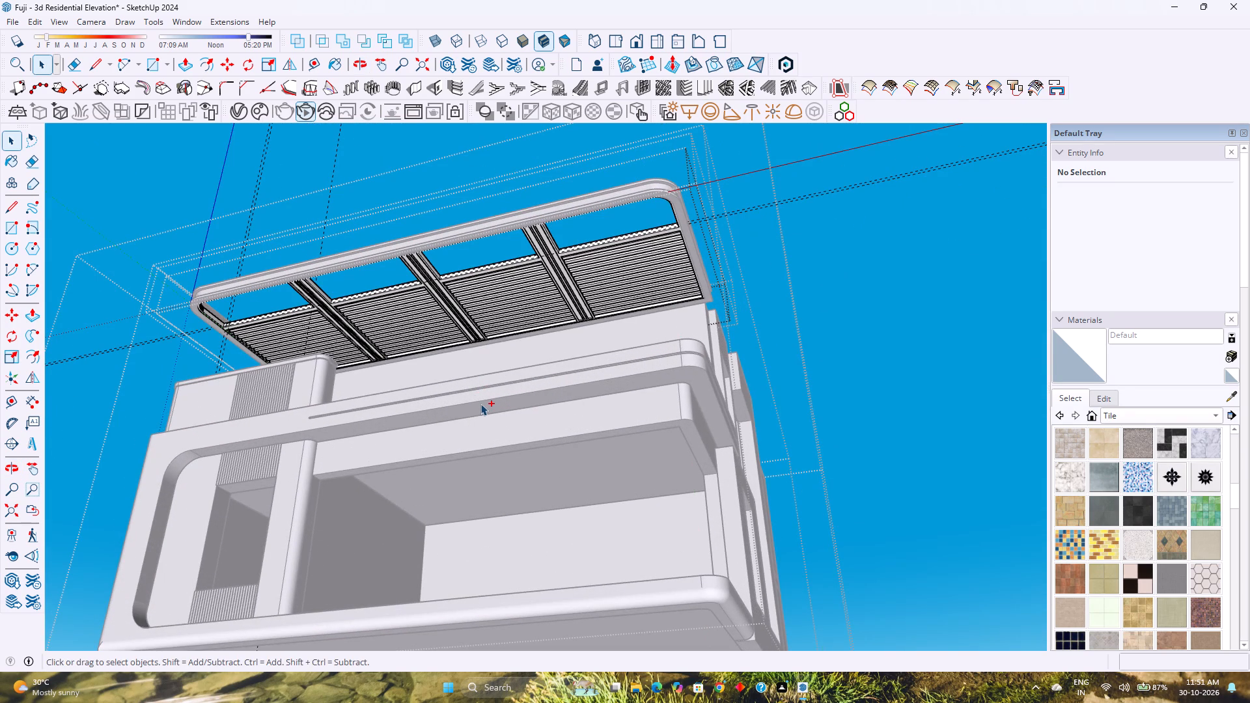
Undo the rear slats in all four bays together with the earlier layout pieces and guides on the grid.
key("ctrl+z")
key("ctrl+z")
key("ctrl+z")
key("ctrl+z")
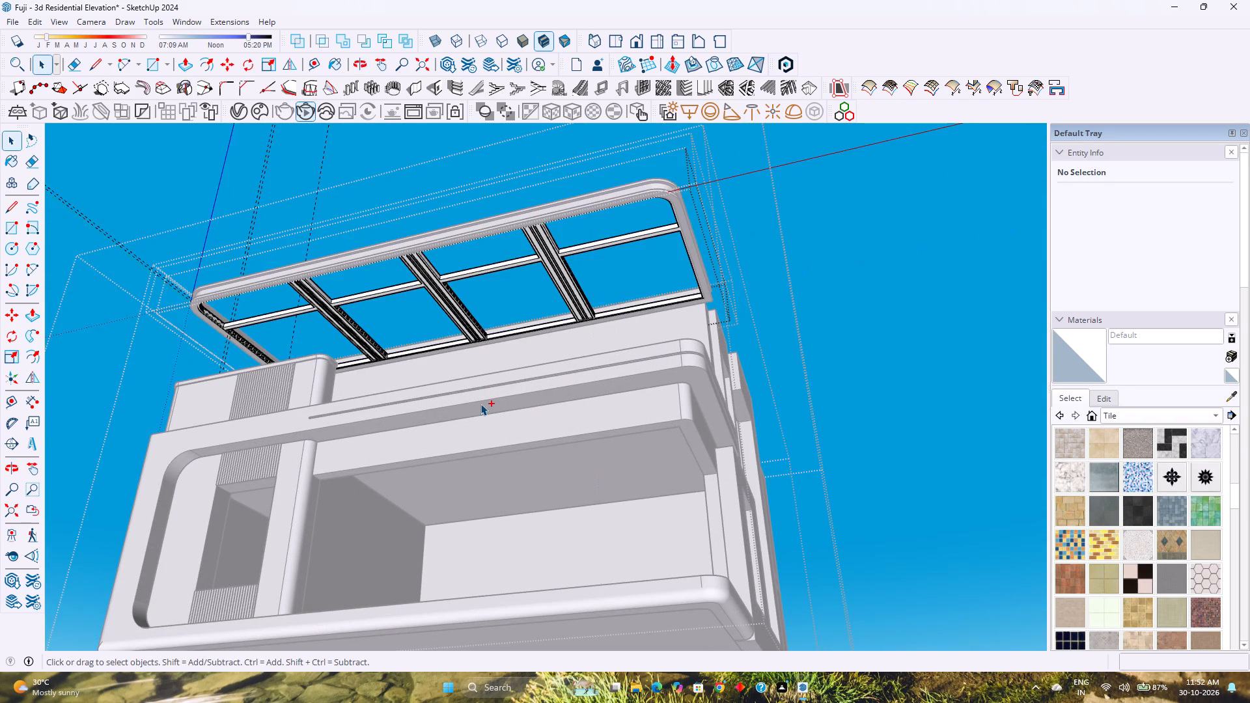
key("ctrl+z")
key("ctrl+z")
key("ctrl+z")
key("ctrl+z")
key("ctrl+z")
key("ctrl+z")
key("ctrl+z")
key("ctrl+z")
key("ctrl+z")
key("ctrl+z")
key("ctrl+z")
key("ctrl+z")
key("ctrl+z")
key("ctrl+z")
key("ctrl+z")
key("ctrl+z")
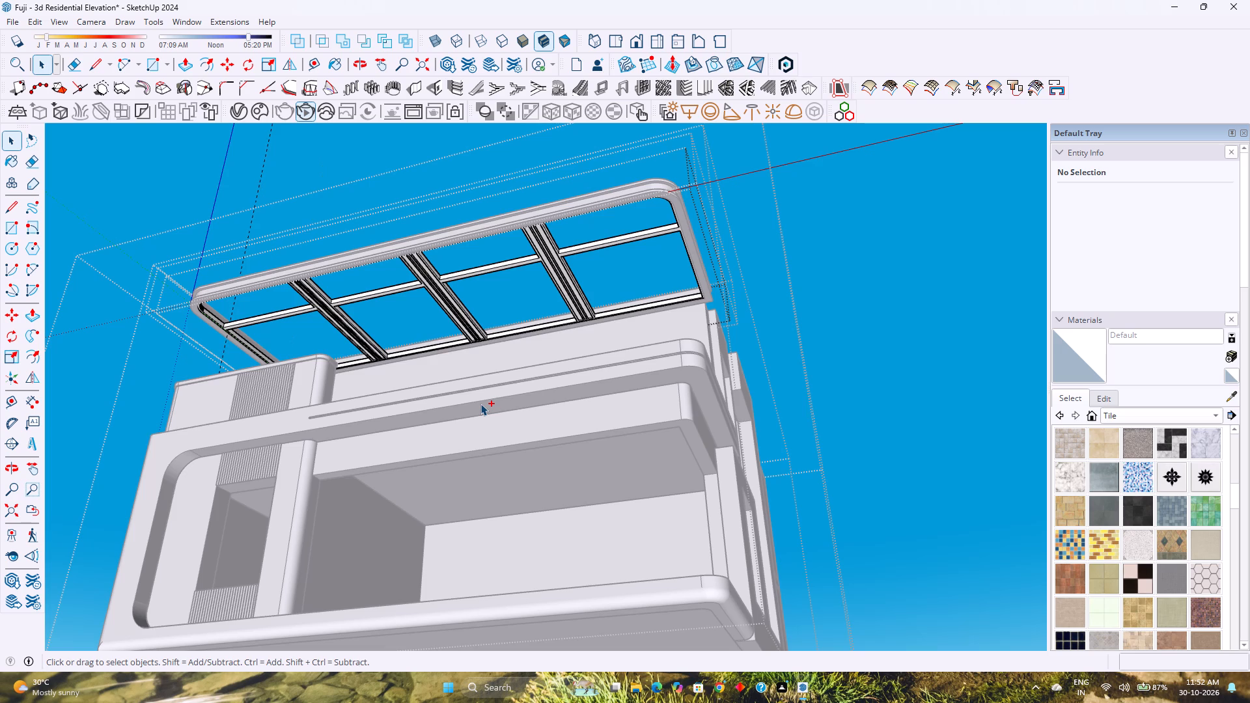
Undo further into the frame edits, redo them, and undo the guide lines that were restored with them.
key("ctrl+z")
key("ctrl+z")
key("ctrl+z")
key("ctrl+z")
key("ctrl+z")
key("ctrl+z")
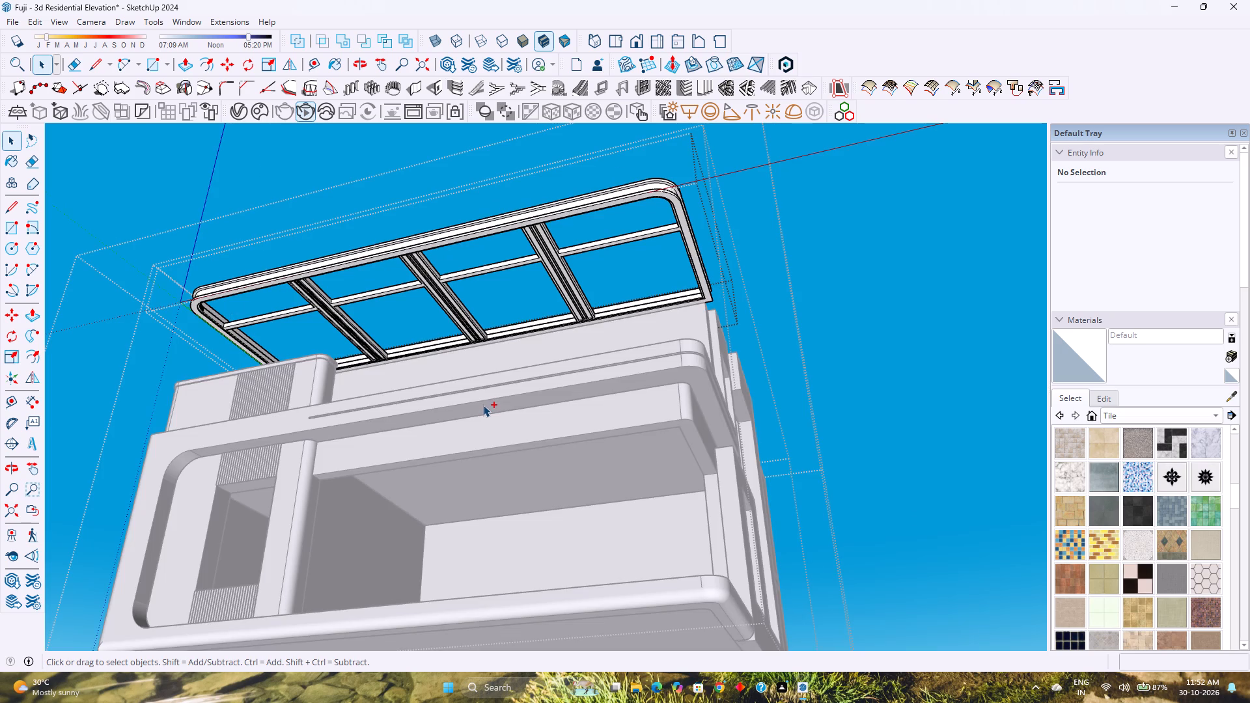
key("ctrl+y")
key("ctrl+y")
key("ctrl+y")
key("ctrl+y")
key("ctrl+y")
key("ctrl+y")
key("ctrl+y")
key("ctrl+y")
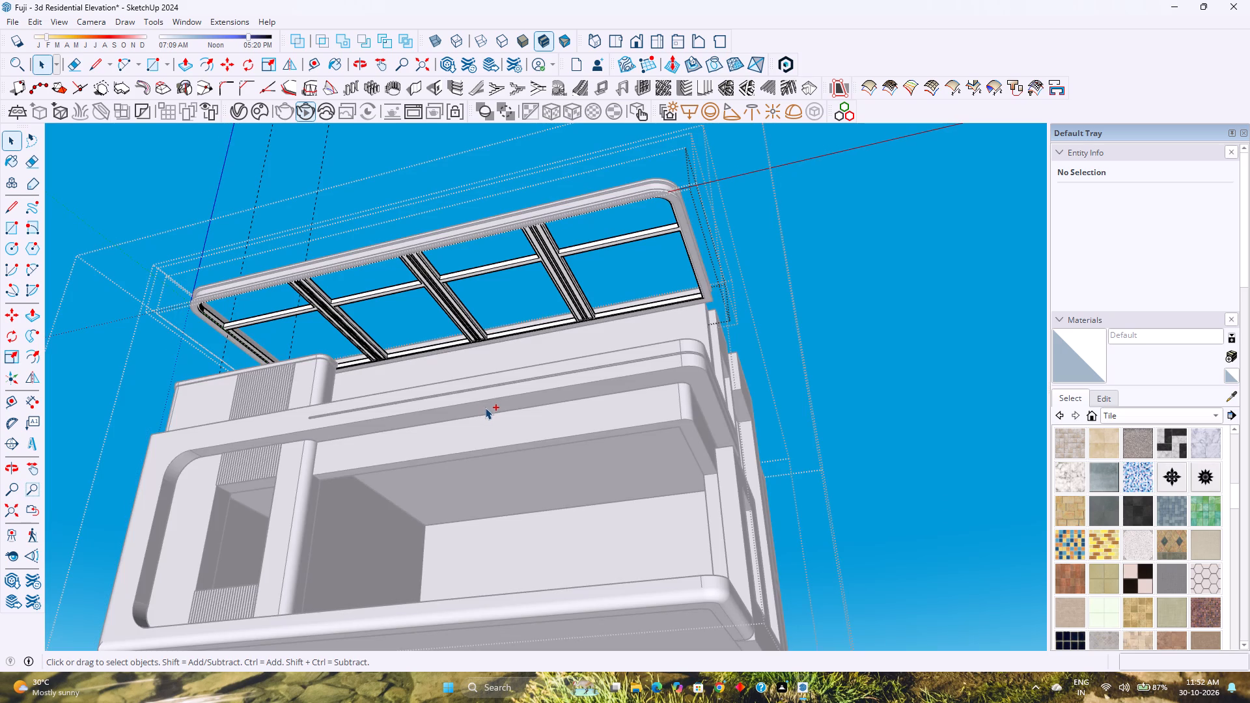
key("ctrl+z")
key("ctrl+z")
key("ctrl+z")
Draw a 7' 2 3/4" line along the middle rail's front edge in the last bay, closing the front opening with a face.
middle_click_drag(498, 379, 490, 532)
middle_click_drag(486, 424, 516, 575)
middle_click(516, 575)
scroll(602, 486, "up", 5)
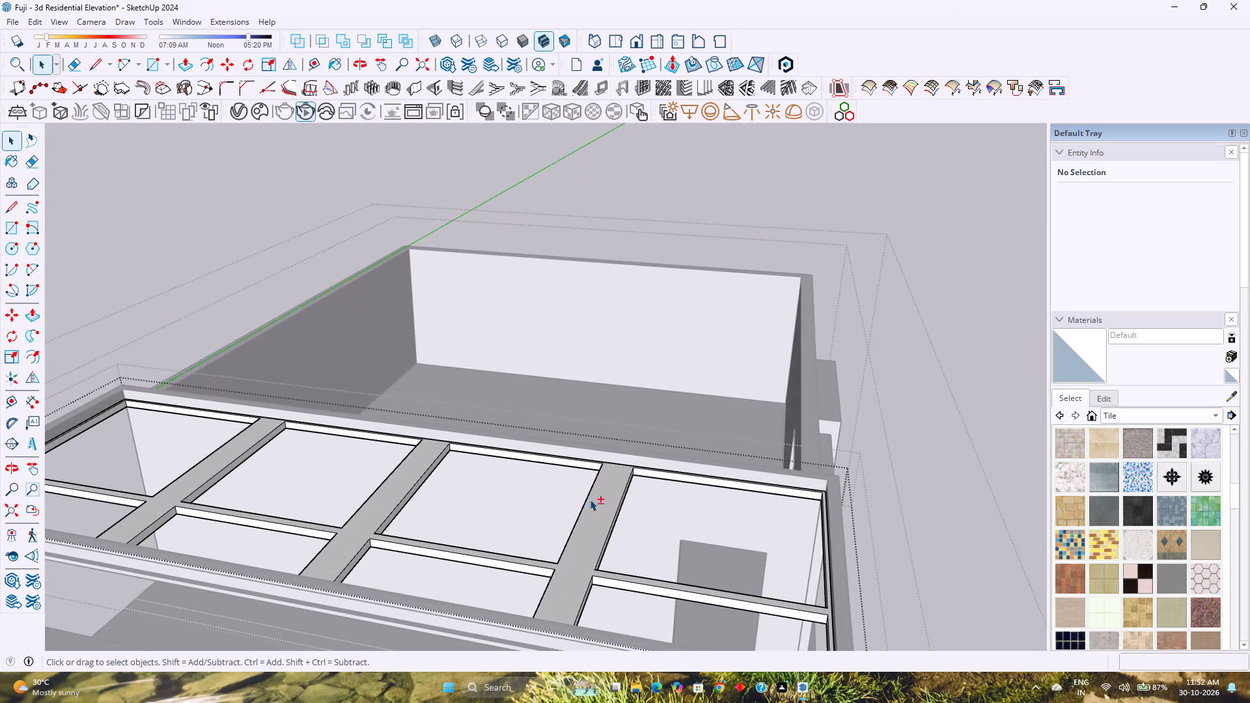
middle_click_drag(585, 504, 532, 430, "shift")
middle_click_drag(557, 456, 638, 549)
middle_click_drag(669, 528, 495, 386, "shift")
middle_click(493, 384, "shift")
middle_click_drag(484, 383, 673, 487)
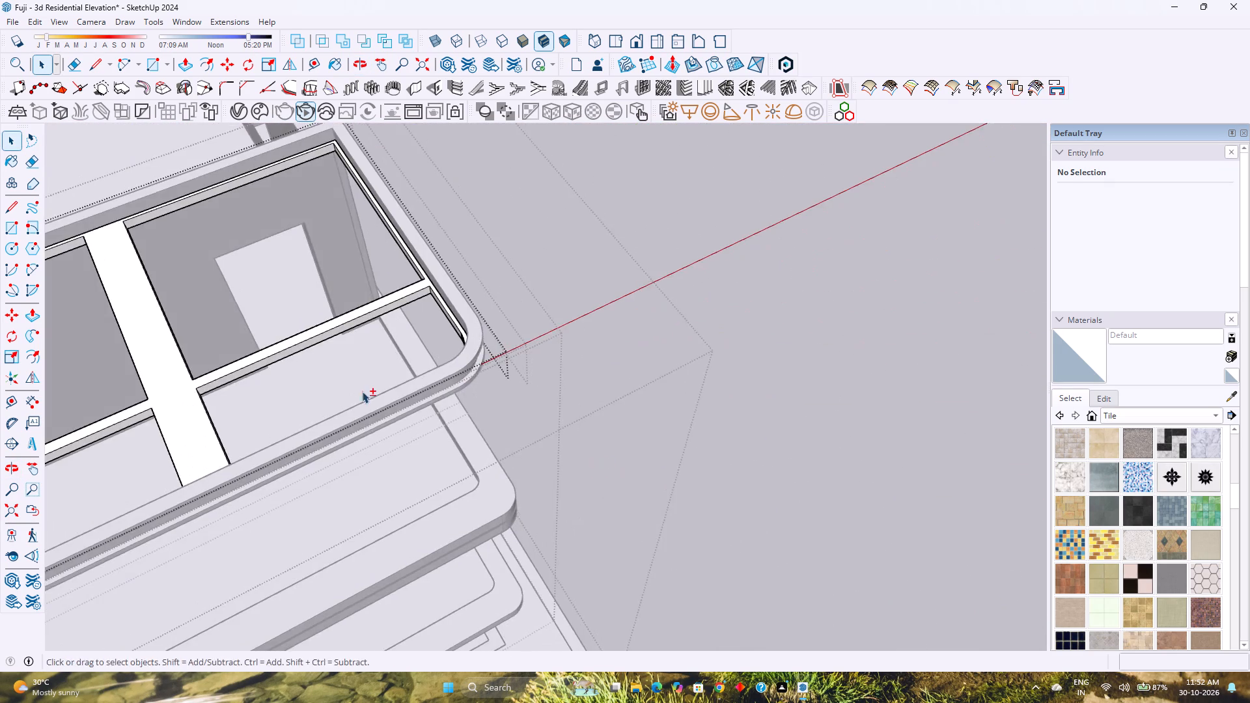
middle_click_drag(357, 390, 569, 502, "shift")
scroll(634, 475, "up", 2)
scroll(756, 496, "up", 3)
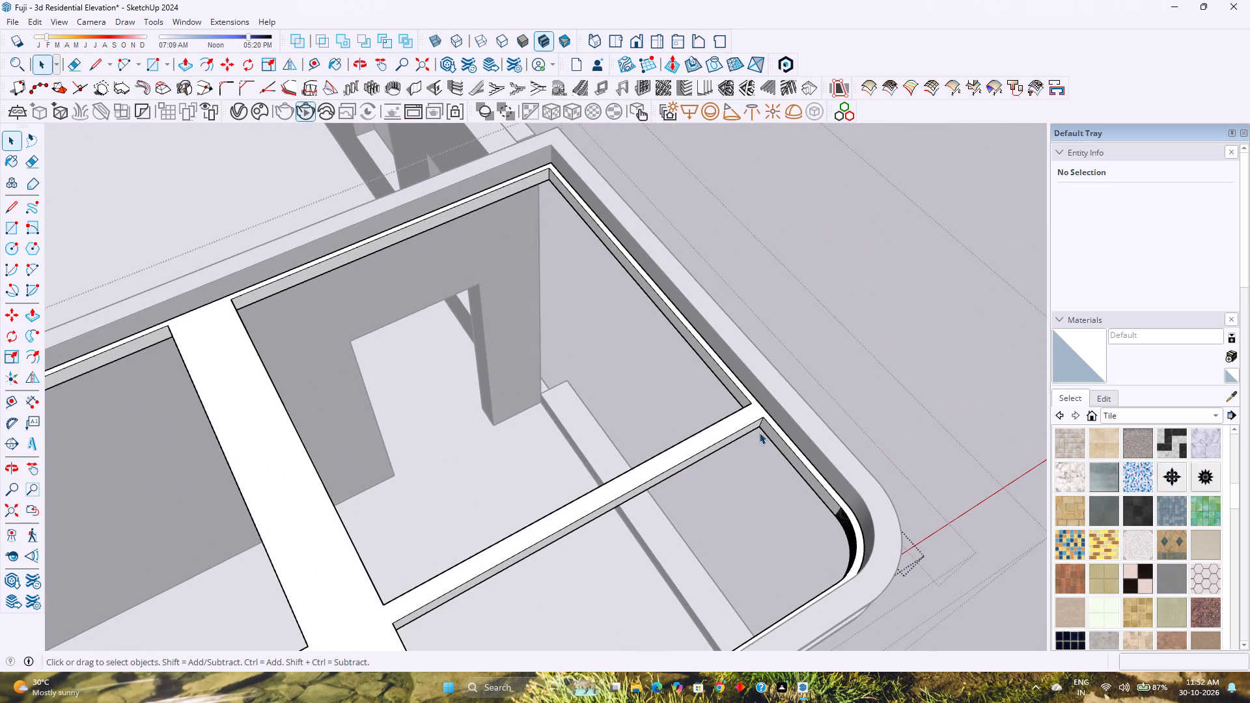
left_click(733, 428)
left_click(738, 433)
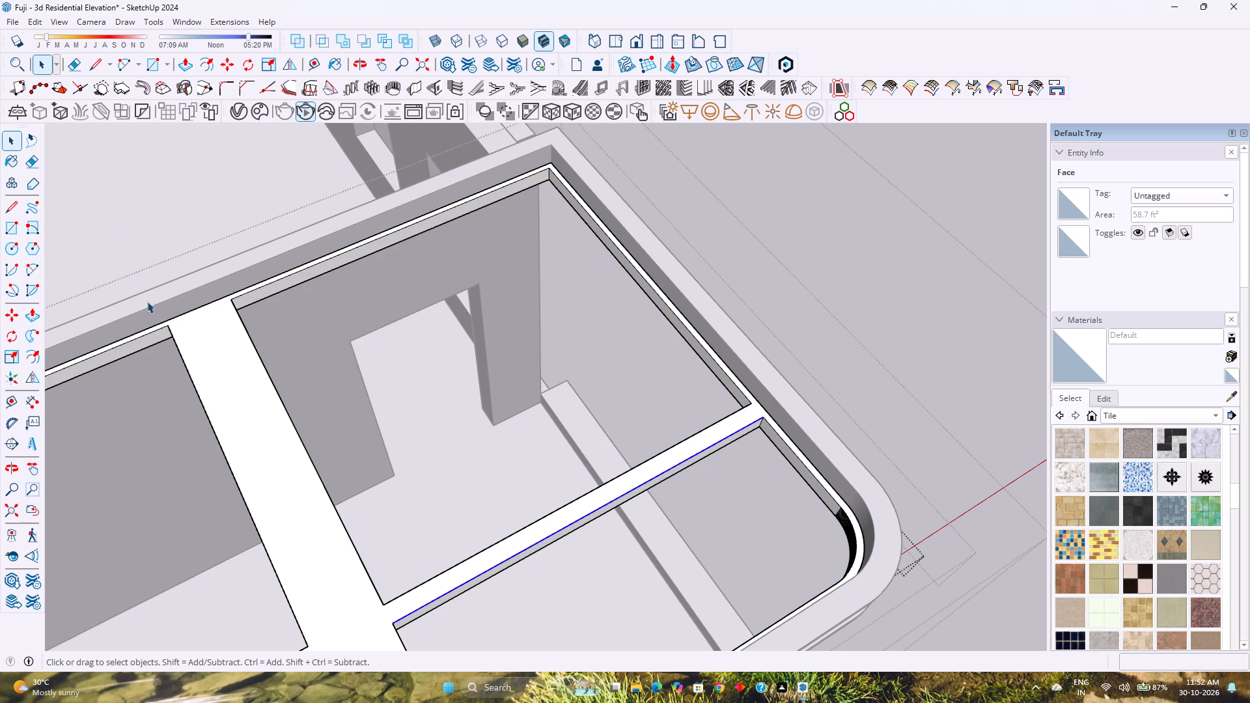
left_click(96, 64)
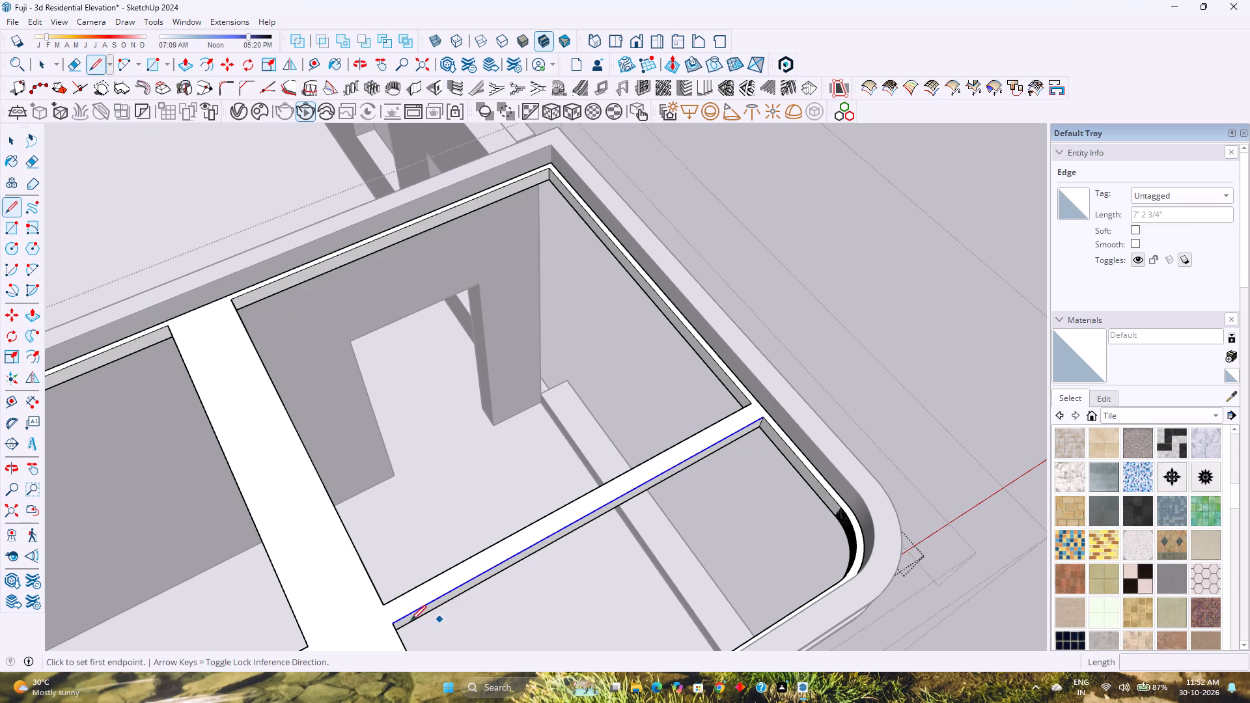
left_click(391, 629)
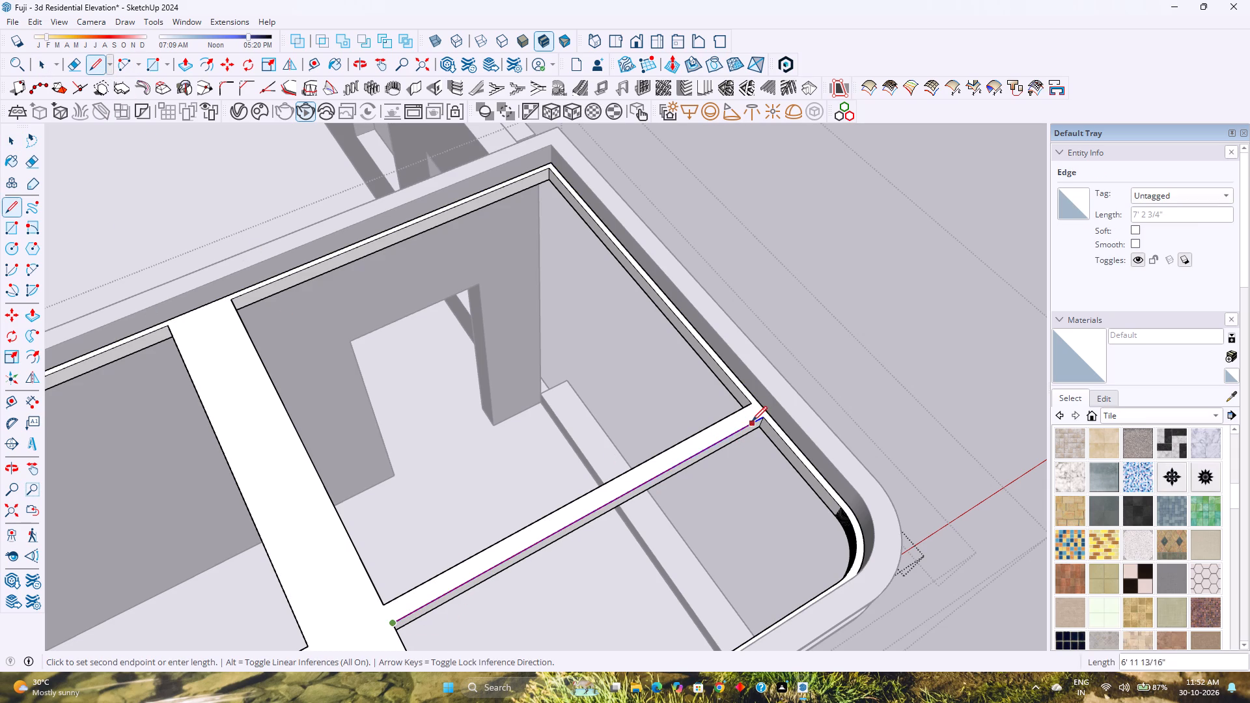
left_click(757, 419)
Place a guide parallel to the last bay's outer end edge, about 11 1/2" in, through the end of the corner curve.
scroll(711, 456, "down", 2)
middle_click_drag(706, 496, 618, 440, "shift")
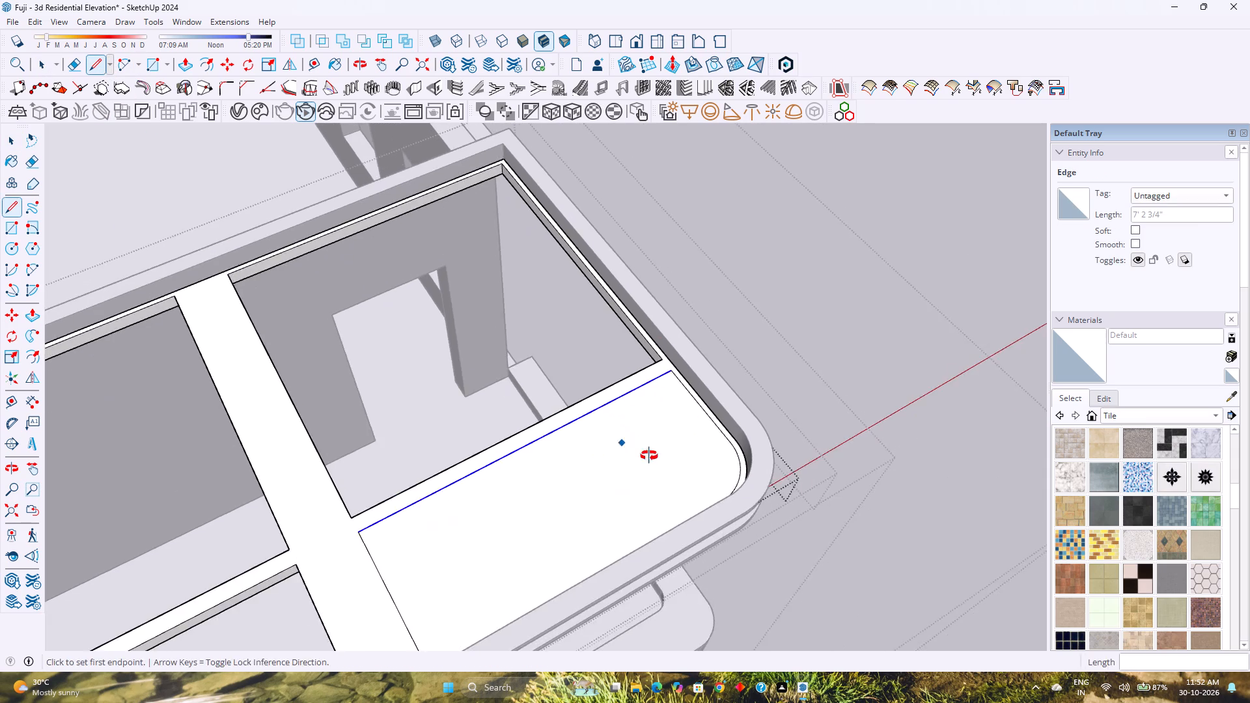
middle_click_drag(644, 453, 860, 510)
middle_click(865, 510)
scroll(592, 479, "down", 2)
middle_click_drag(592, 479, 617, 497, "shift")
middle_click(617, 497, "shift")
middle_click_drag(591, 499, 709, 542)
scroll(625, 385, "up", 3)
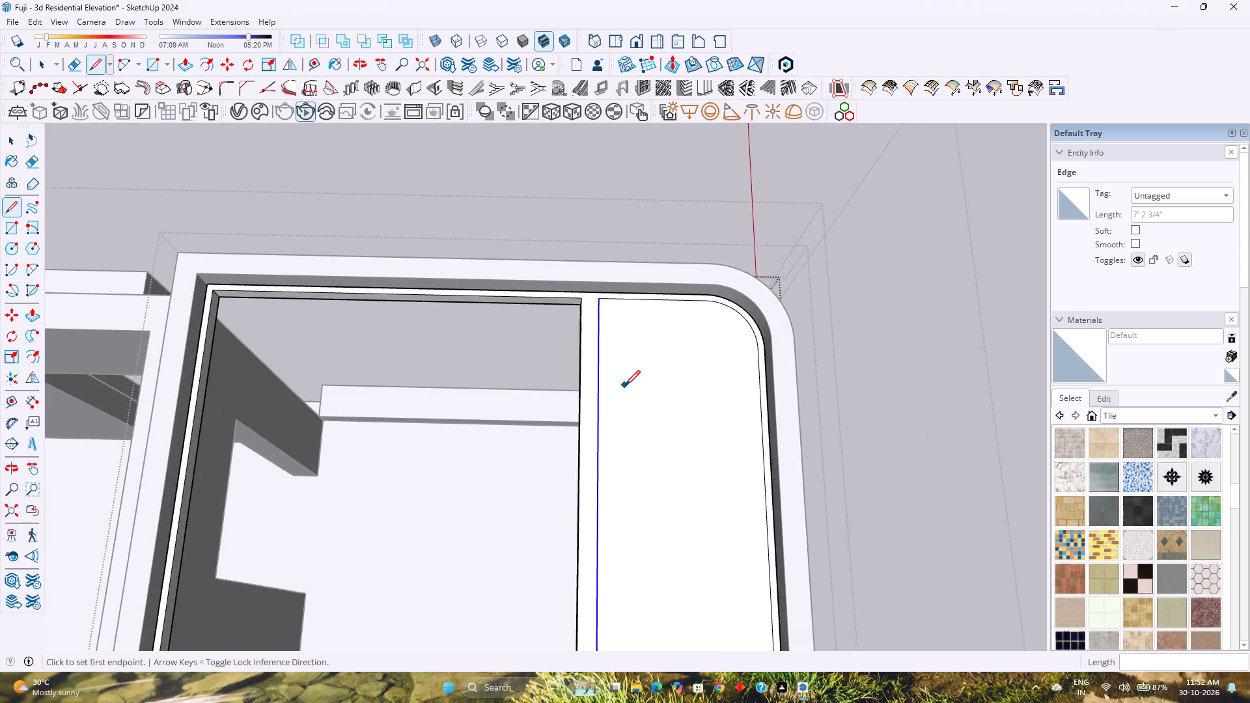
scroll(625, 385, "up", 5)
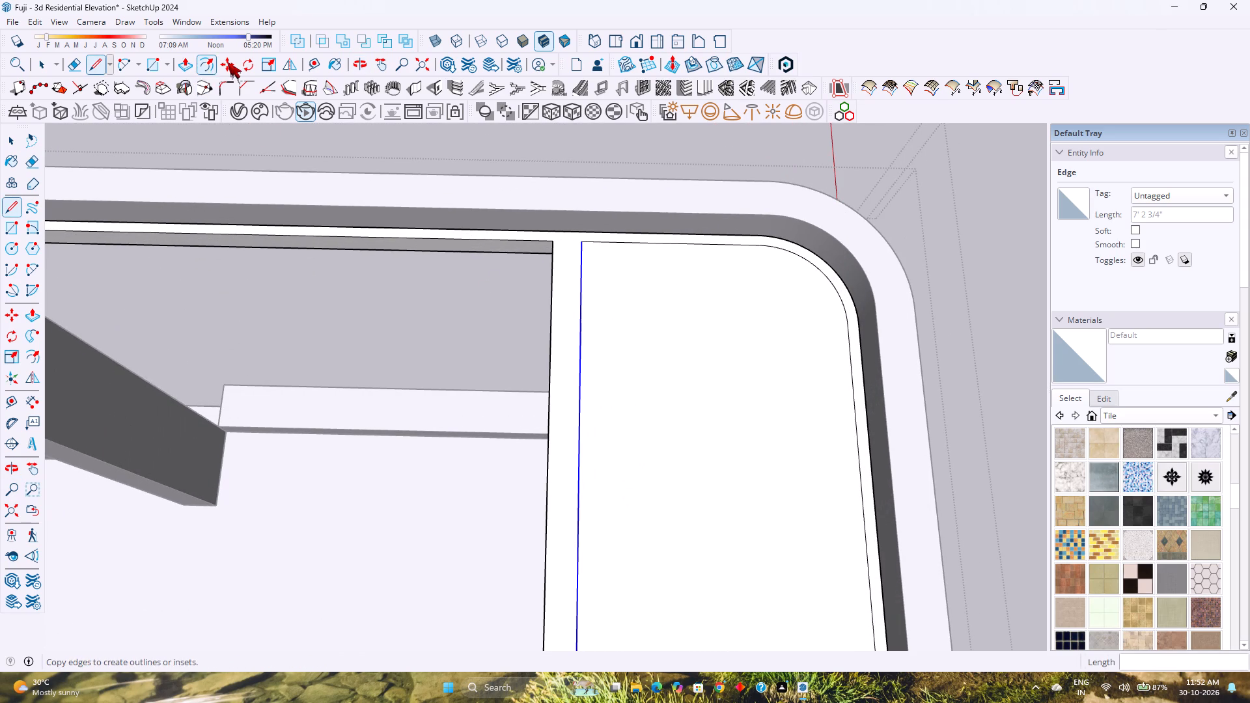
left_click(313, 61)
left_click(661, 241)
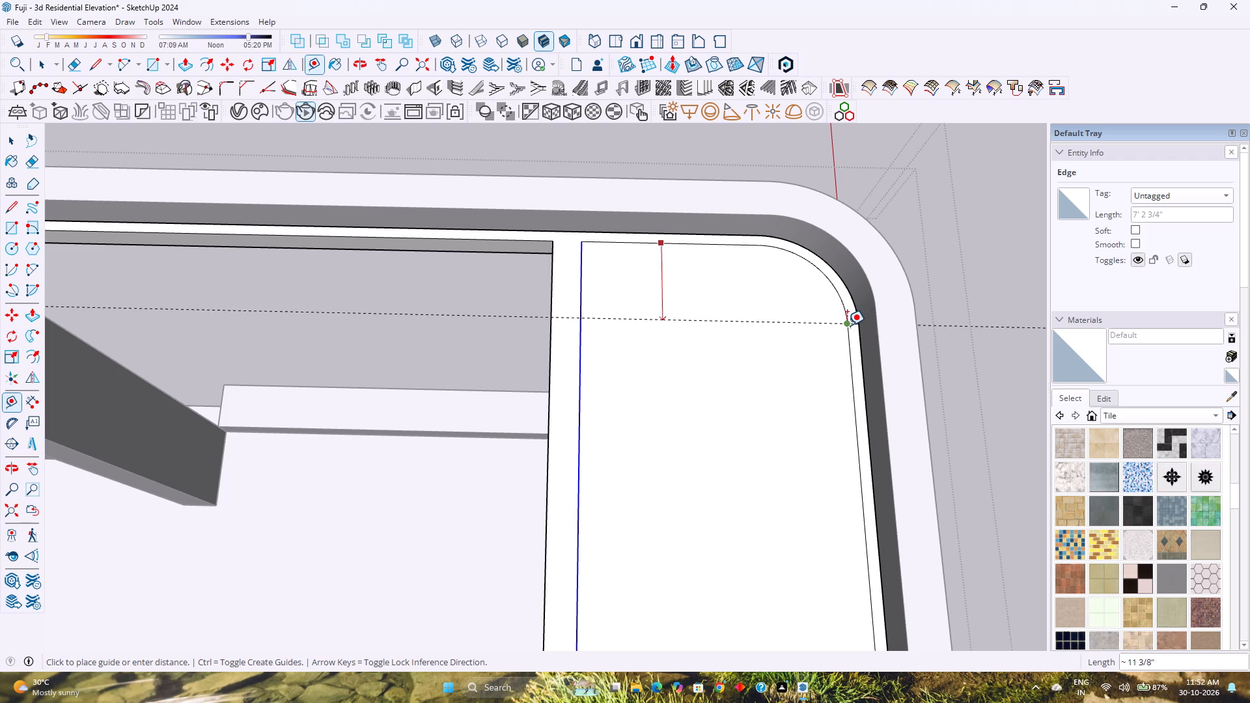
left_click(848, 329)
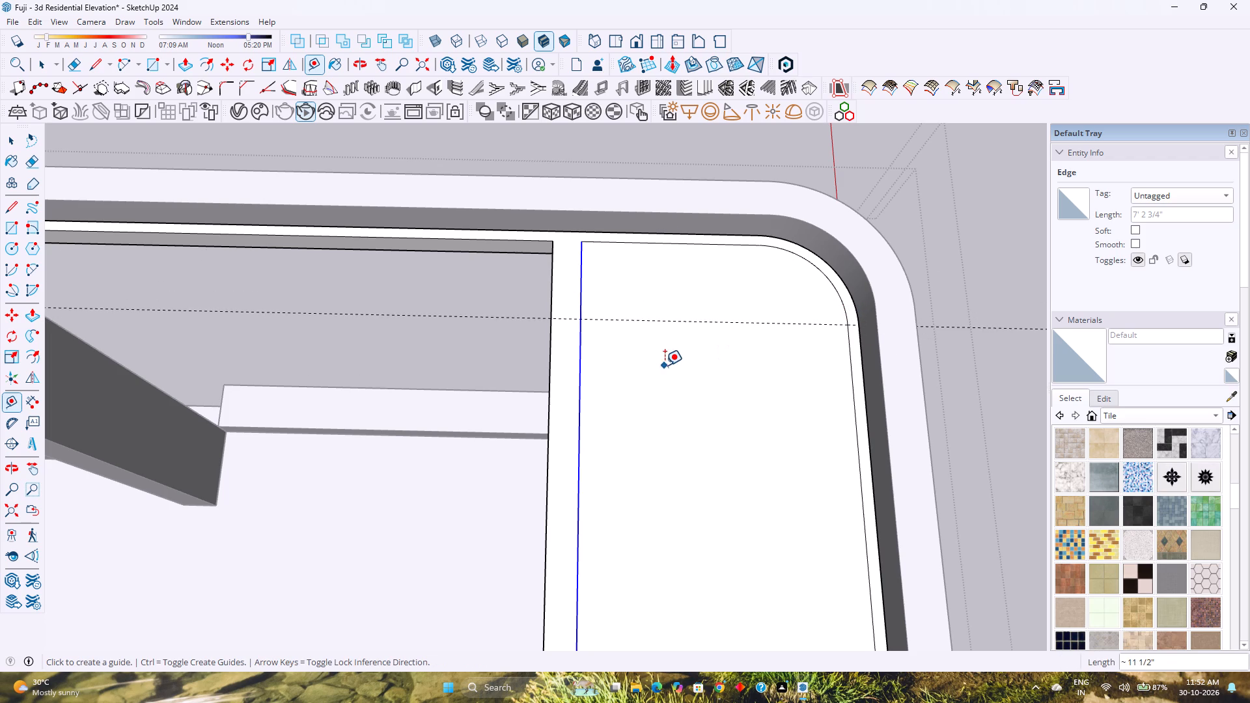
Draw a line along the guide across the last bay's front face, from the middle rail to the front edge.
key("l")
left_click(583, 323)
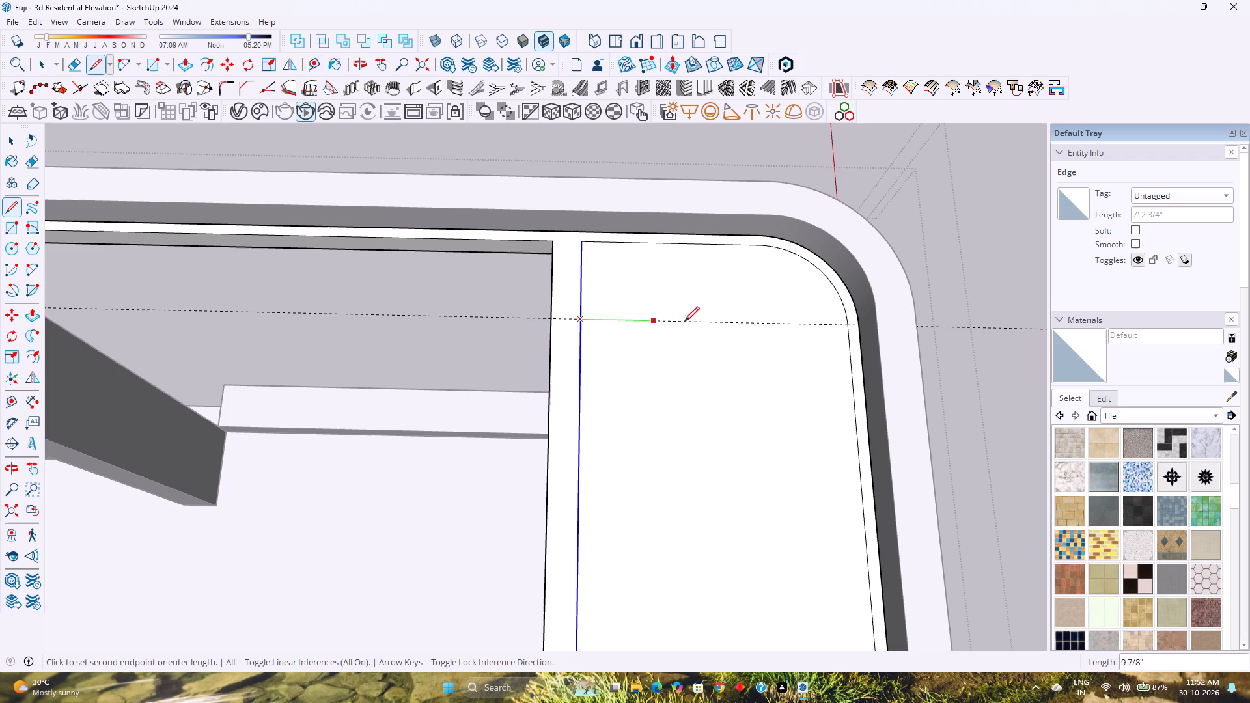
left_click(843, 322)
middle_click_drag(738, 355, 613, 354)
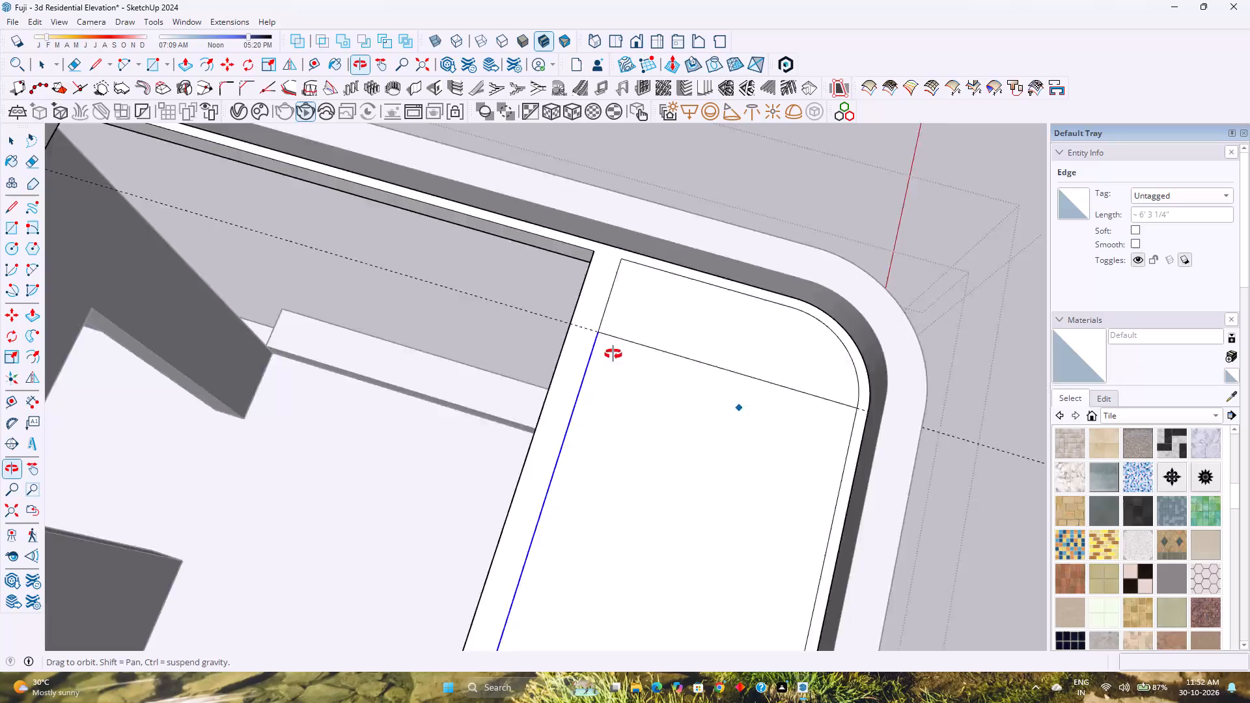
middle_click_drag(613, 354, 466, 337)
Push the curved corner strip of the front face down 4".
key("p")
left_click(693, 391)
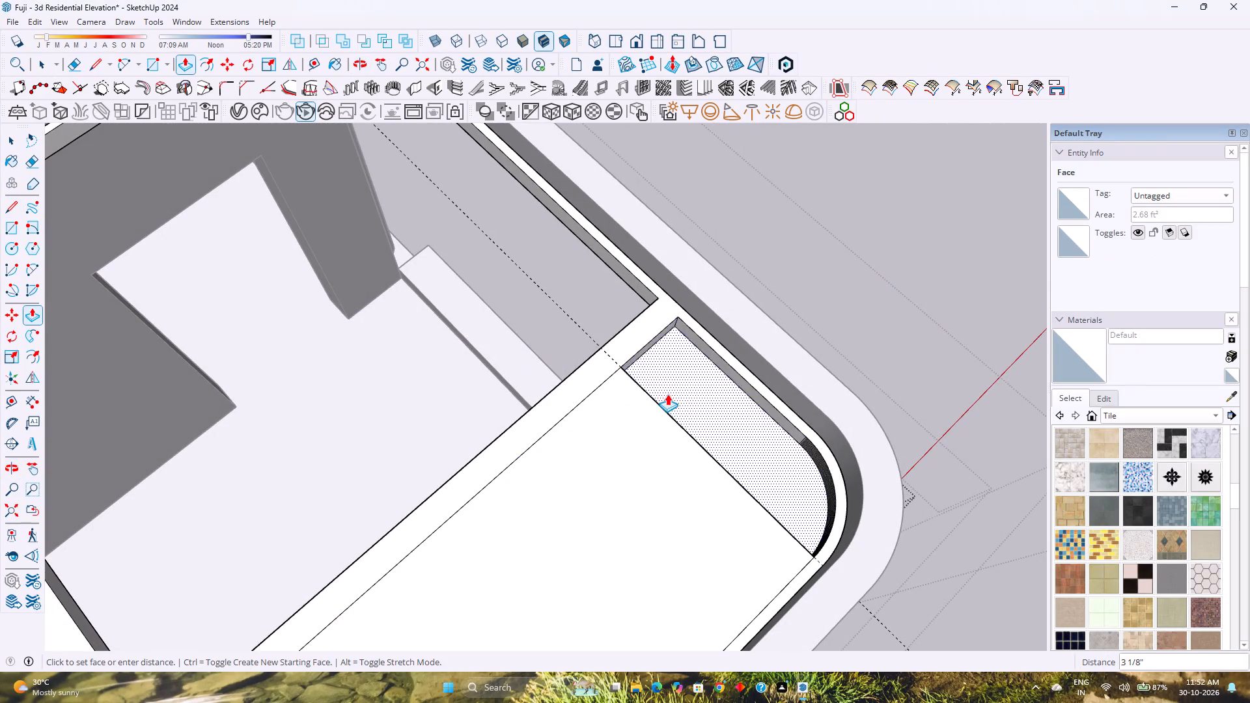
left_click(617, 277)
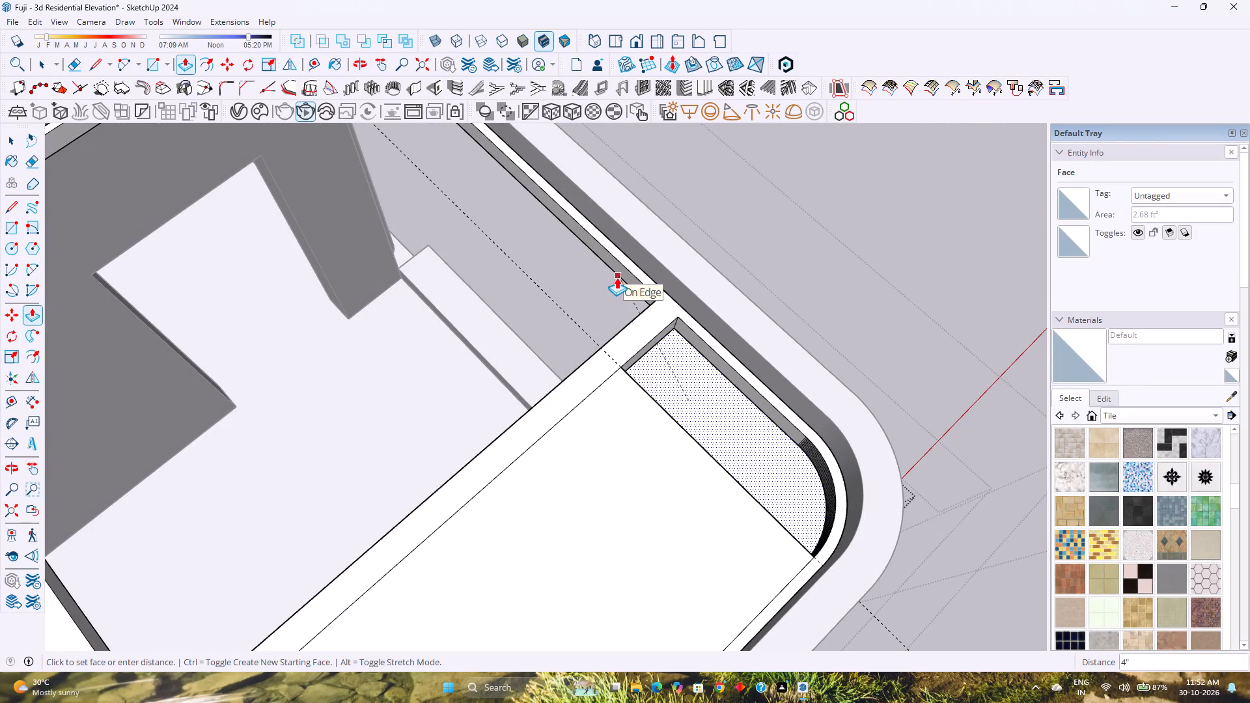
middle_click_drag(706, 428, 559, 391)
middle_click(559, 391)
scroll(661, 426, "down", 2)
middle_click_drag(770, 465, 486, 407)
middle_click(483, 407)
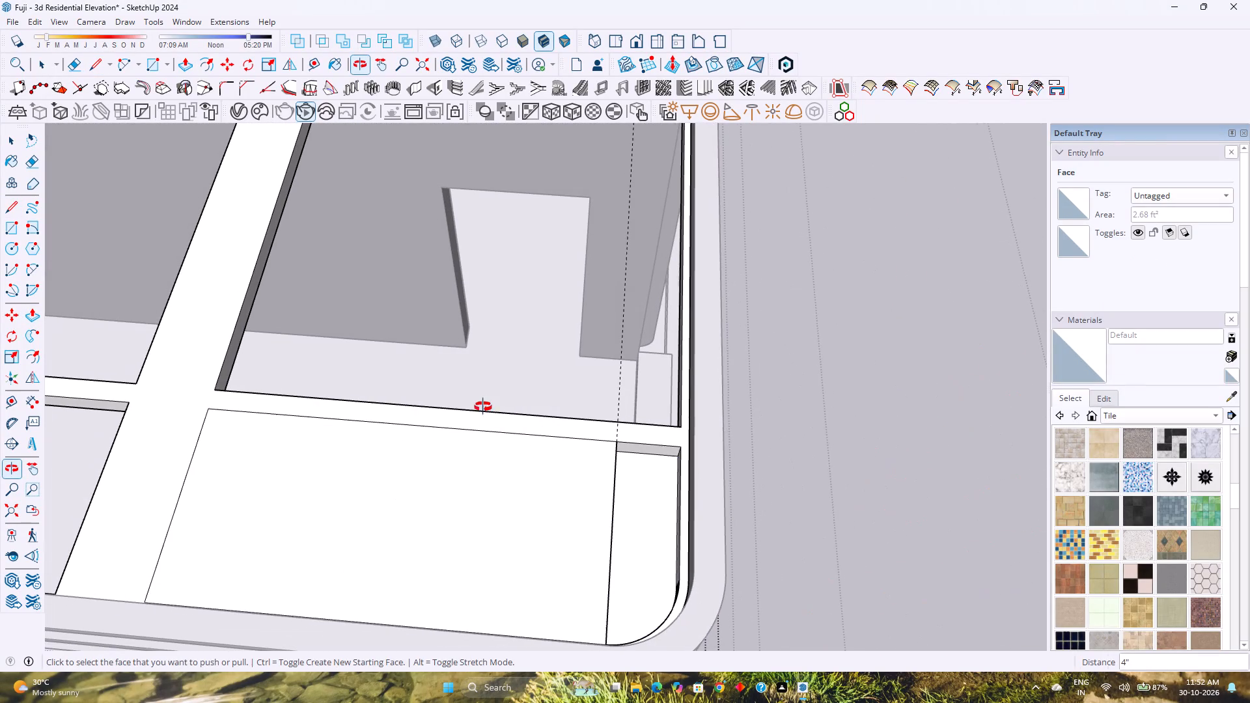
Copy the recessed corner face 4" straight up, level with the top of the frame.
key("space")
left_click(648, 506)
middle_click_drag(646, 506, 627, 501)
middle_click(627, 501)
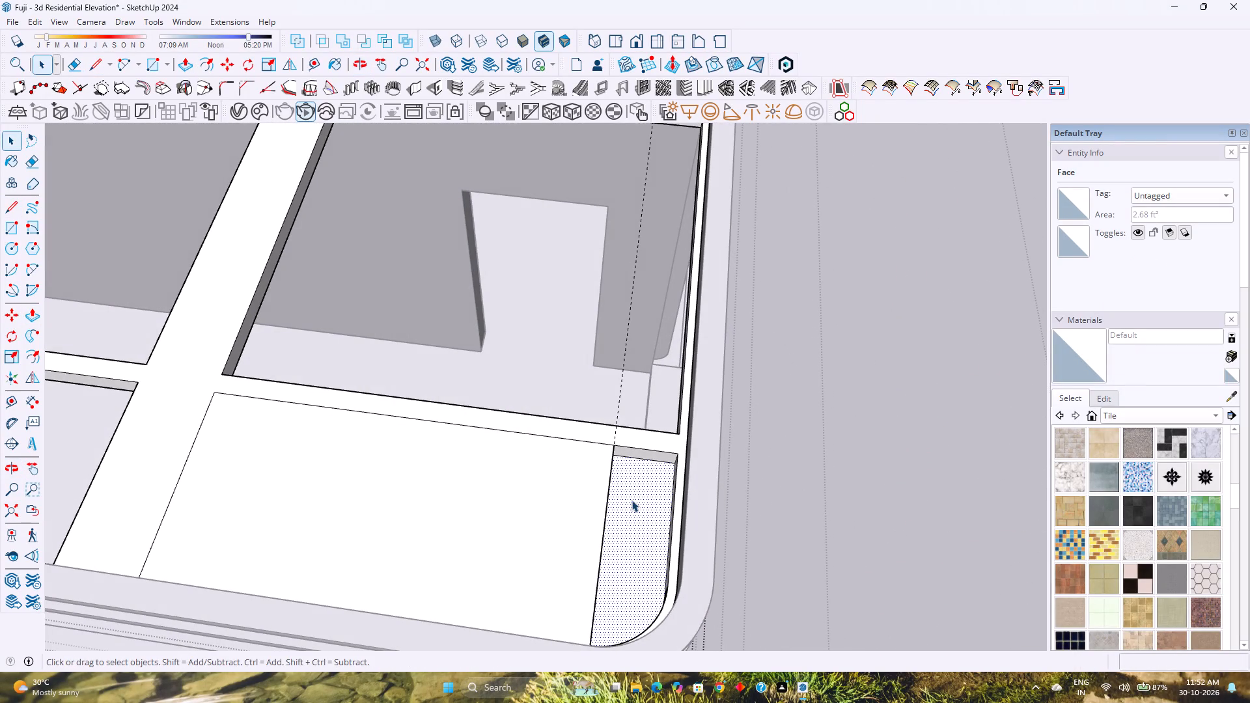
key("m")
scroll(665, 470, "up", 11)
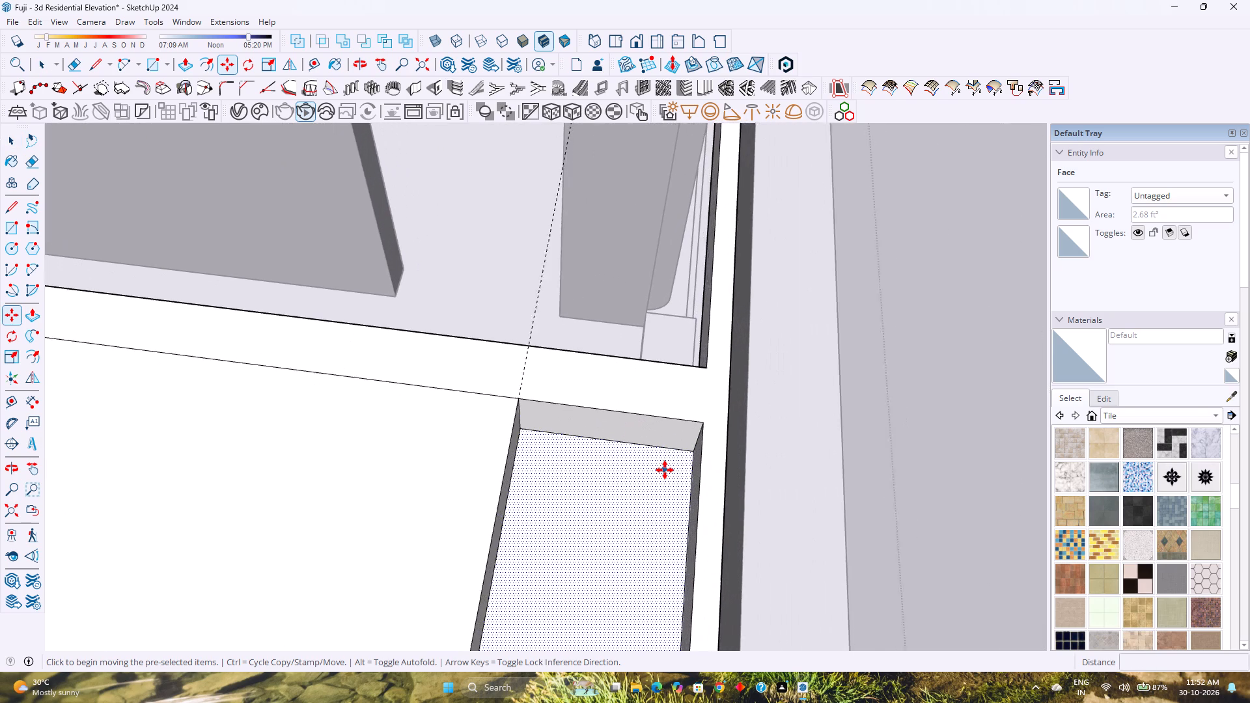
left_click(693, 450)
left_click(706, 417)
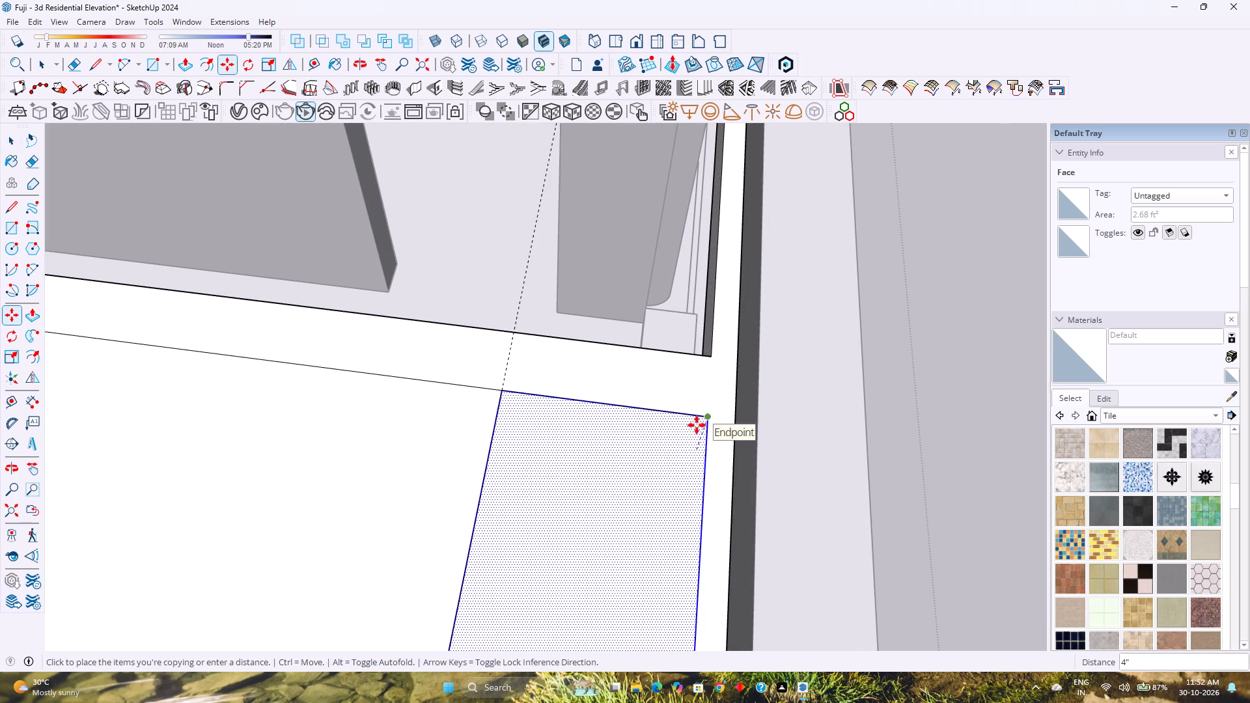
scroll(585, 491, "down", 3)
key("space")
scroll(566, 503, "down", 3)
middle_click_drag(548, 521, 522, 492)
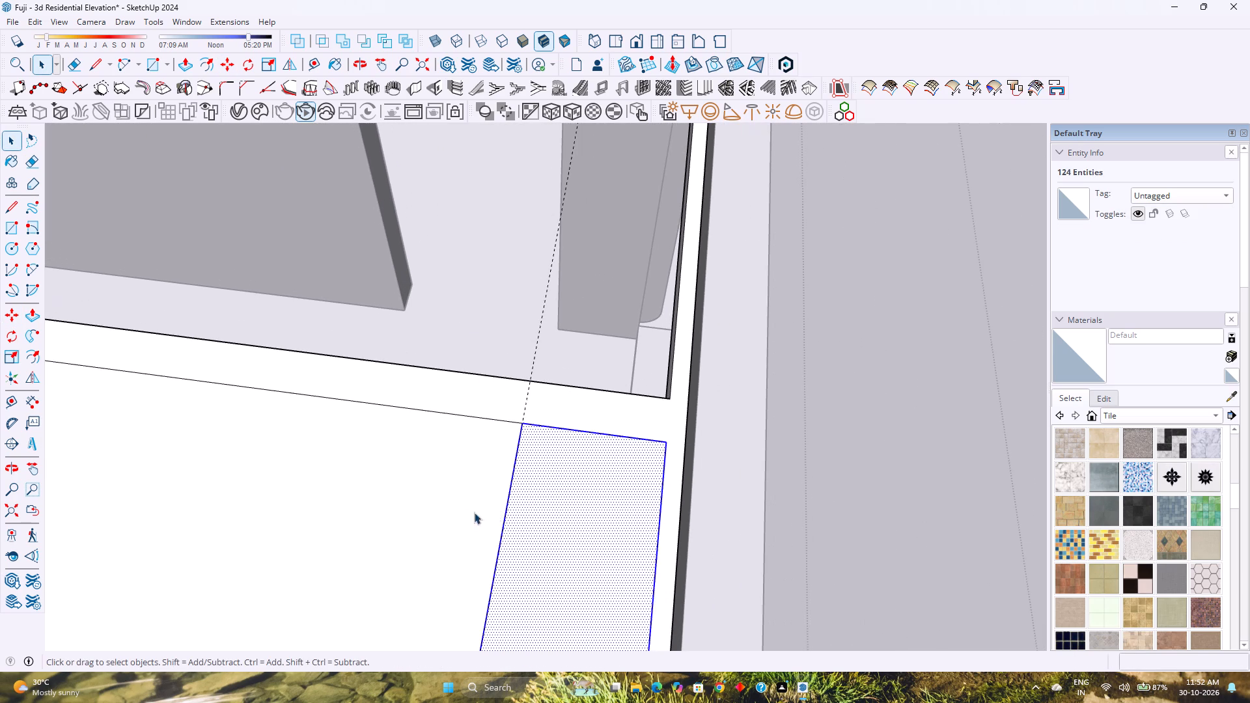
Delete the large remaining face covering the last bay's front opening.
left_click(454, 512)
key("Delete")
scroll(454, 512, "down", 4)
middle_click_drag(451, 514, 500, 485)
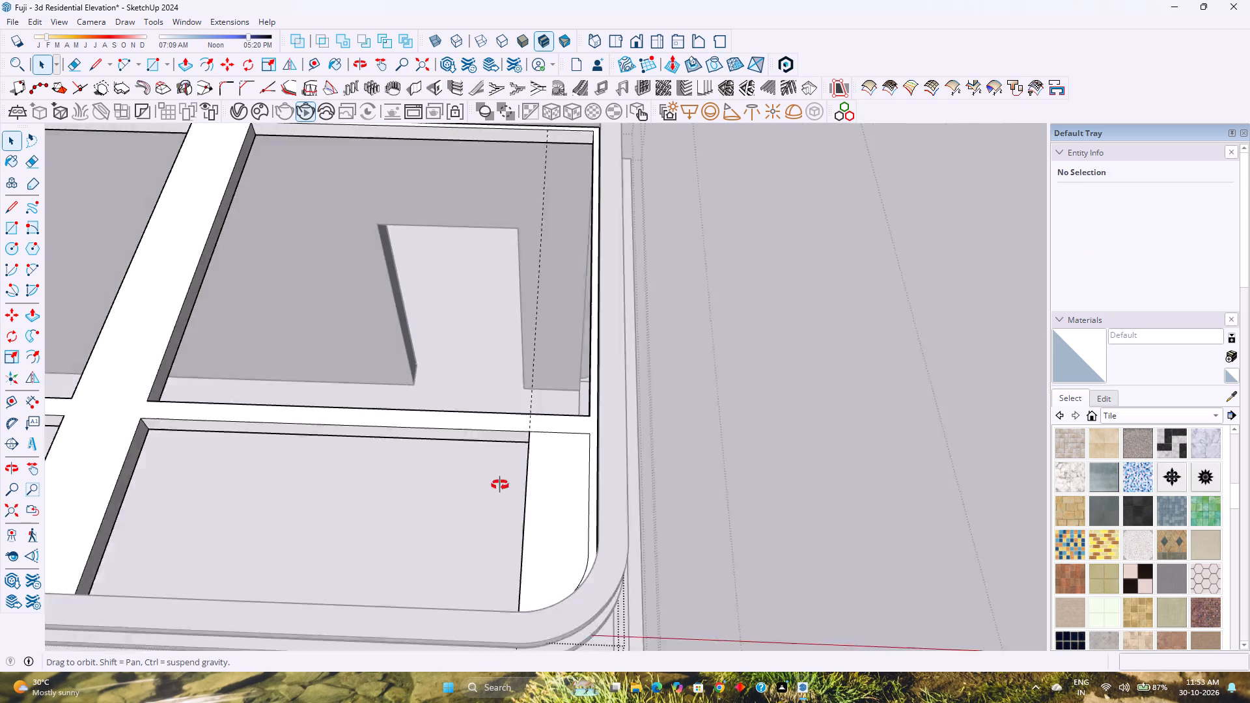
Reverse the blue vertical side face of the new corner panel.
middle_click_drag(500, 485, 645, 391)
middle_click(645, 391)
scroll(608, 320, "up", 3)
middle_click_drag(618, 308, 715, 303)
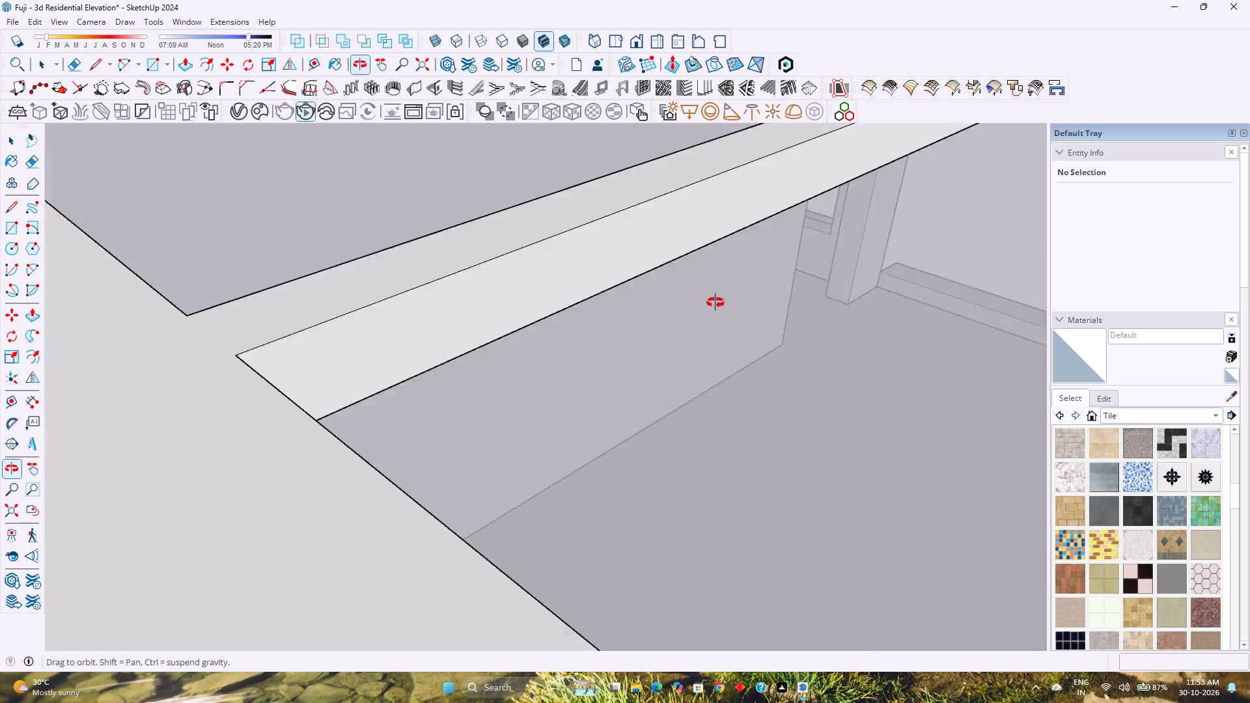
middle_click_drag(715, 303, 689, 334)
middle_click_drag(742, 313, 320, 396, "shift")
scroll(312, 375, "down", 3)
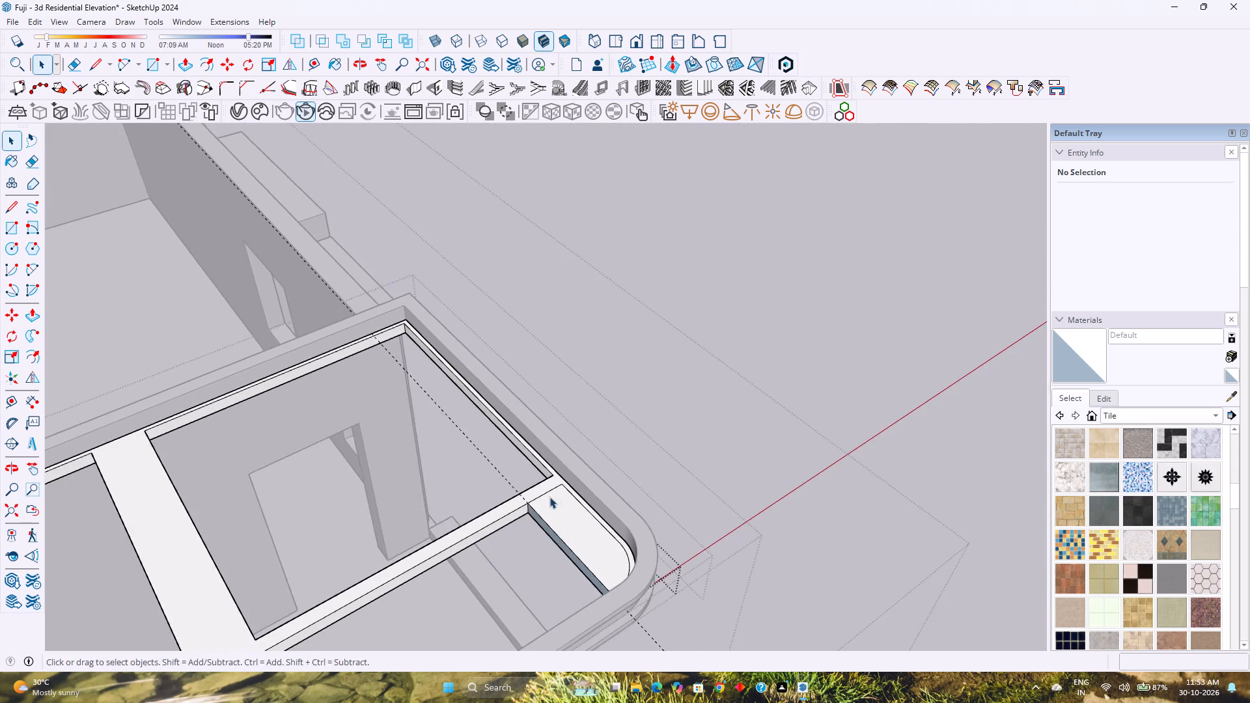
middle_click_drag(549, 497, 499, 437, "shift")
scroll(481, 475, "up", 10)
middle_click_drag(483, 475, 554, 383)
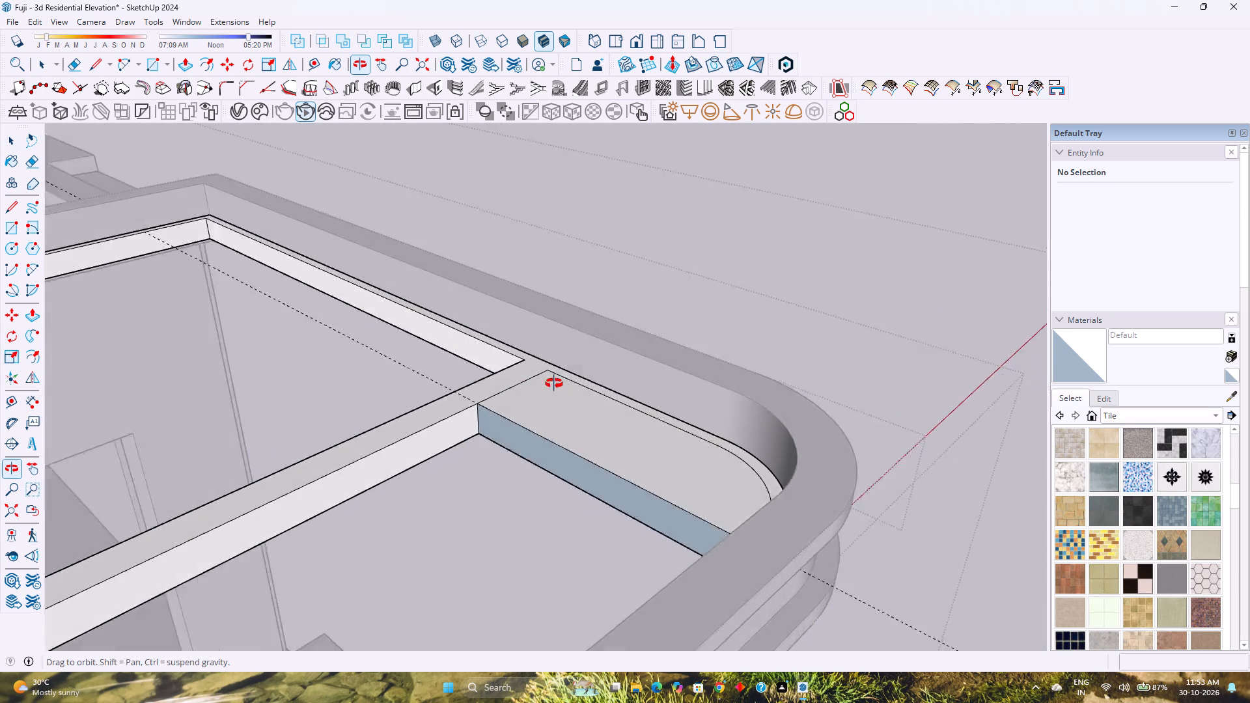
middle_click_drag(554, 383, 581, 368)
middle_click(582, 368)
scroll(521, 448, "up", 3)
middle_click_drag(501, 456, 605, 382)
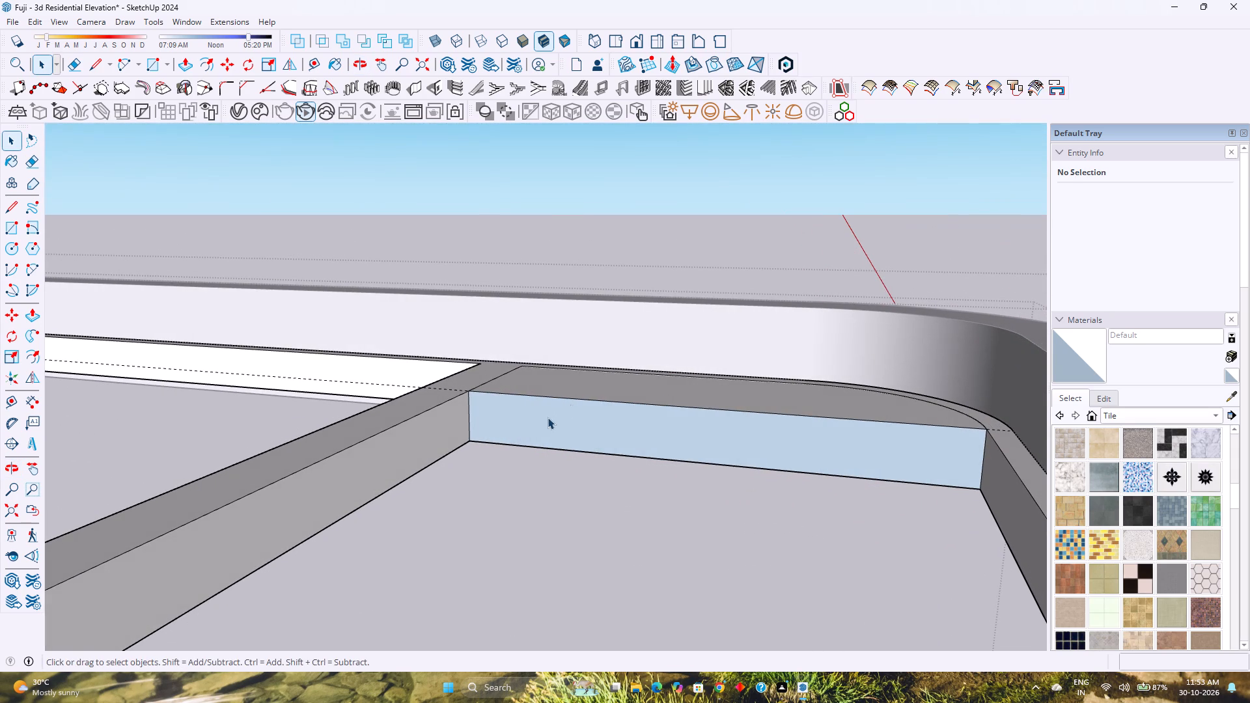
left_click(544, 422)
right_click(544, 422)
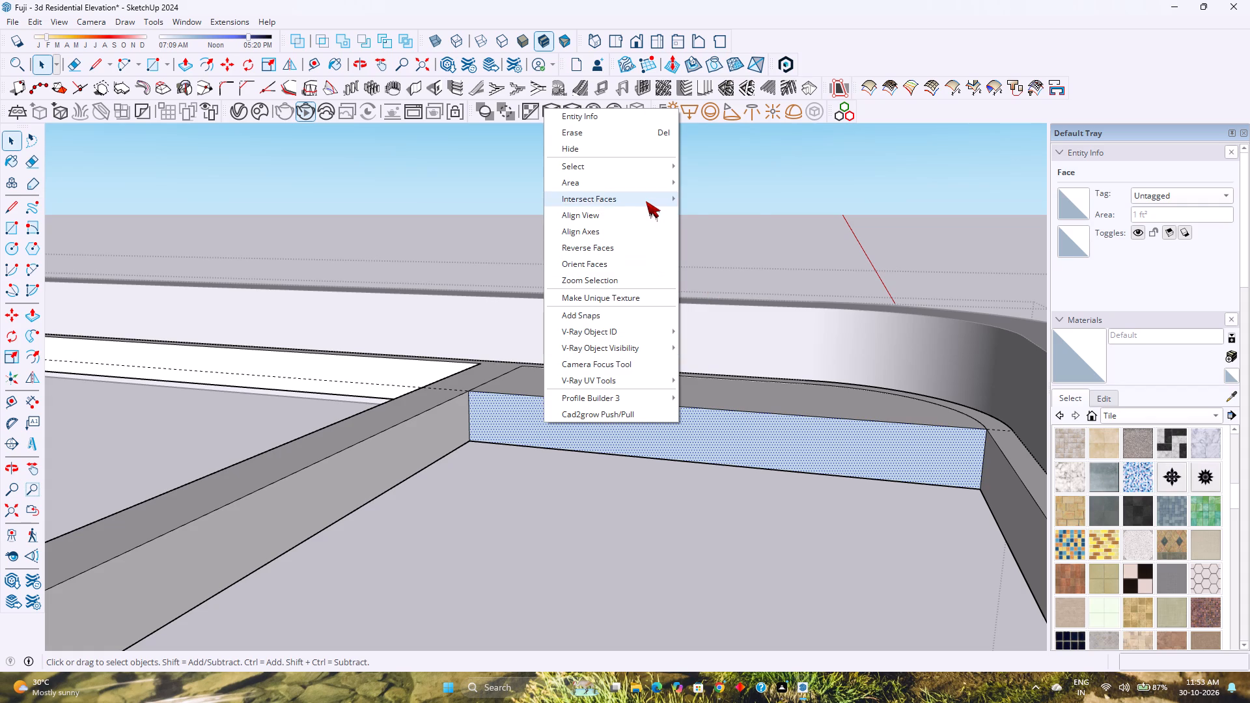
left_click(646, 201)
left_click(624, 249)
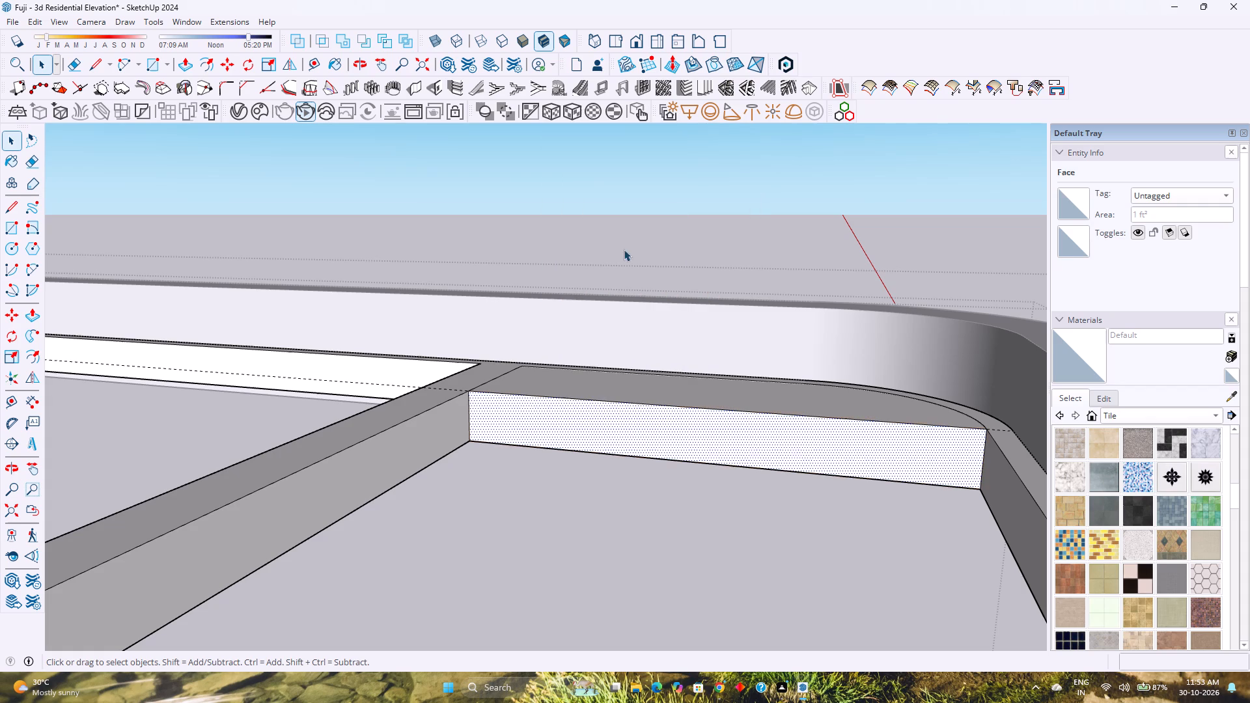
Erase the straight seam edges between the corner panel's top and the middle and outer end rails.
middle_click_drag(604, 399, 522, 457)
middle_click(522, 457)
left_click(533, 351)
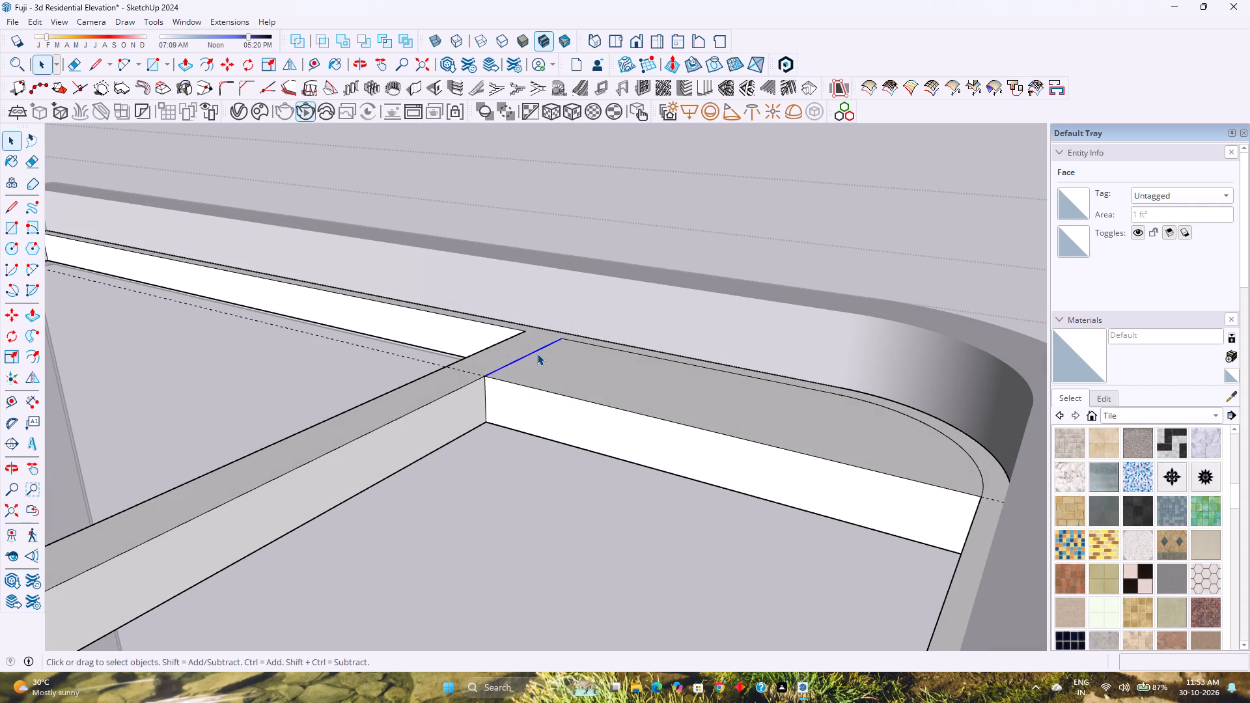
key("e")
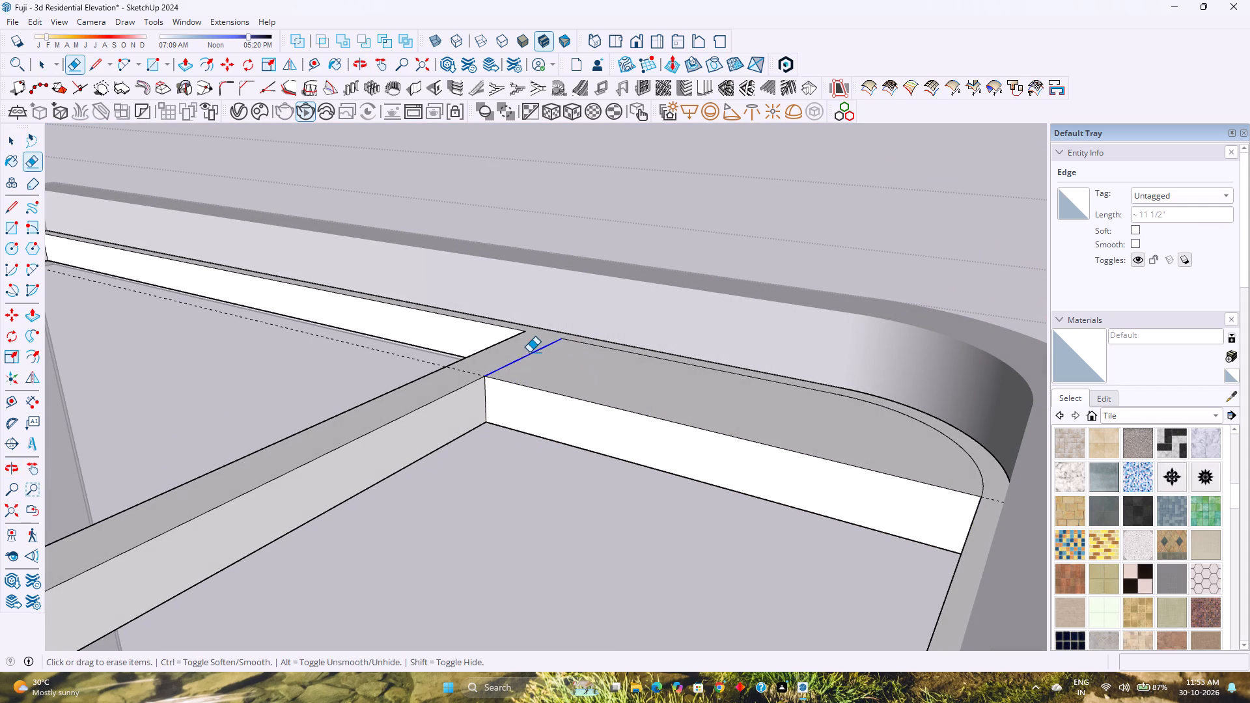
left_click(531, 355)
left_click(566, 338)
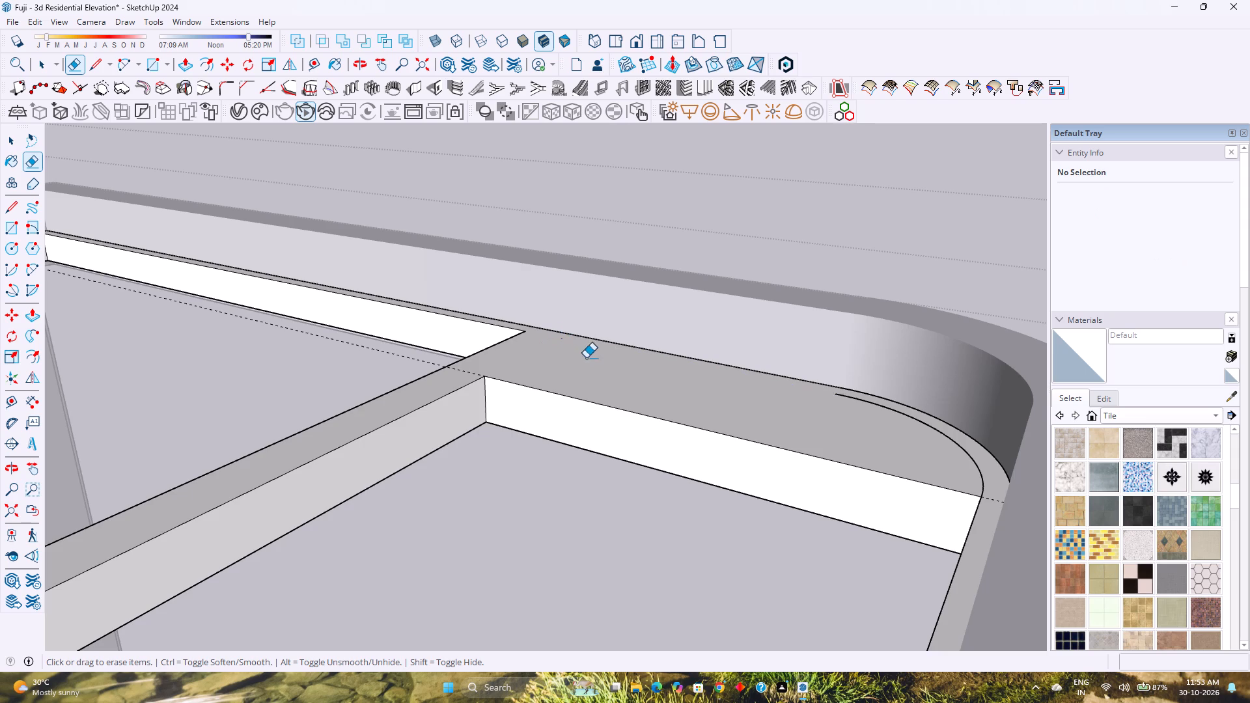
Erase the first segments of the inner curved seam edge on top of the corner panel.
middle_click_drag(587, 359, 831, 494)
middle_click(831, 494)
left_click(880, 310)
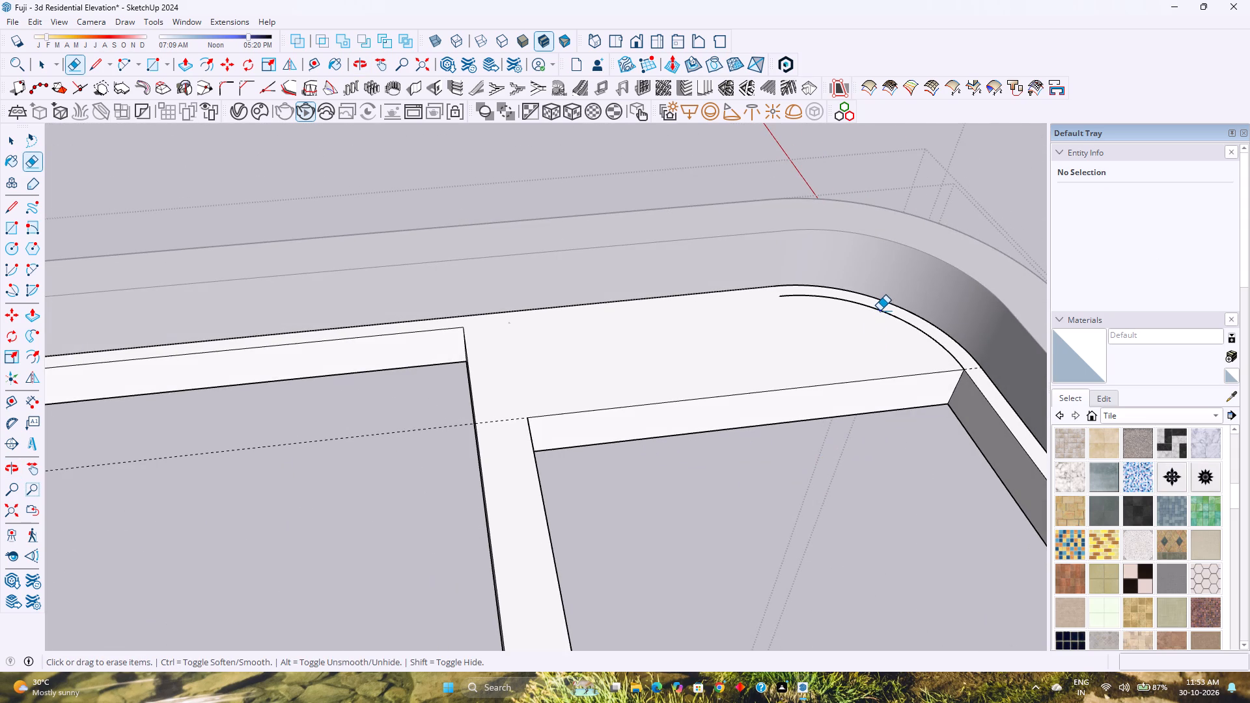
key("space")
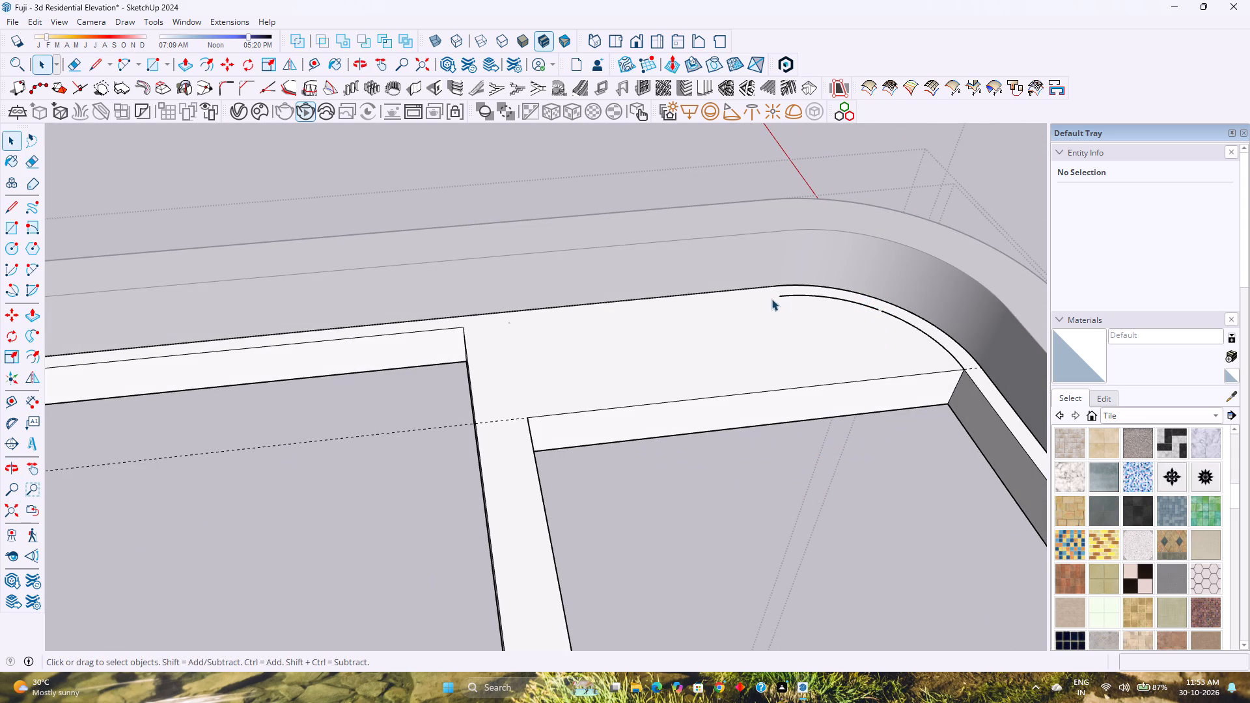
left_click_drag(768, 295, 844, 316)
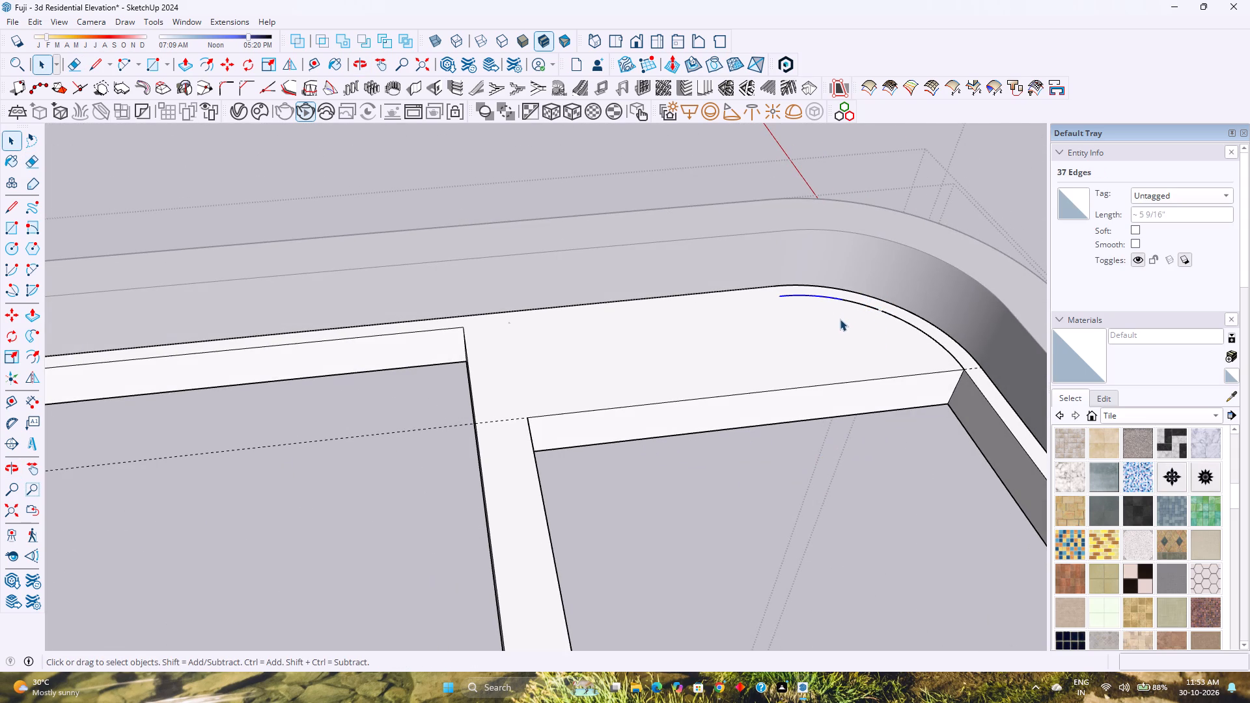
key("Delete")
left_click_drag(826, 292, 851, 316)
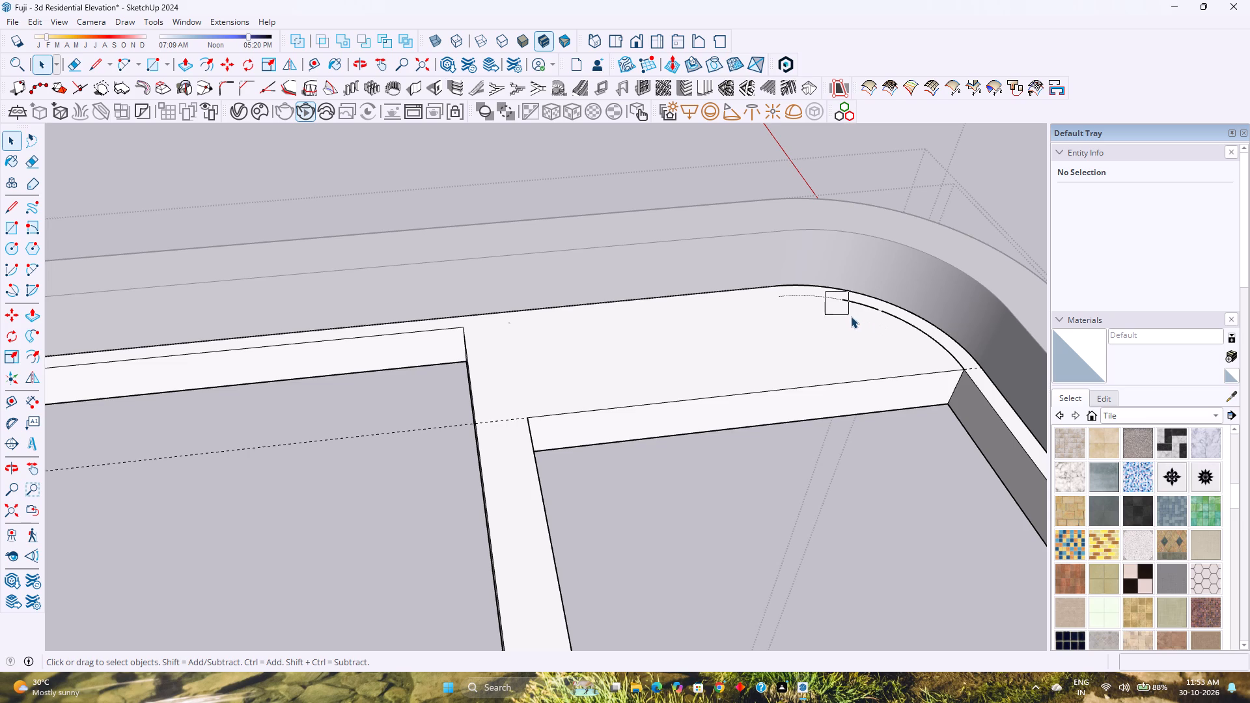
left_click_drag(851, 316, 836, 301)
left_click_drag(837, 296, 855, 304)
key("Delete")
Hide the frame's merged top face to expose the geometry beneath the corner panel.
left_click(793, 349)
right_click(793, 349)
left_click(830, 388)
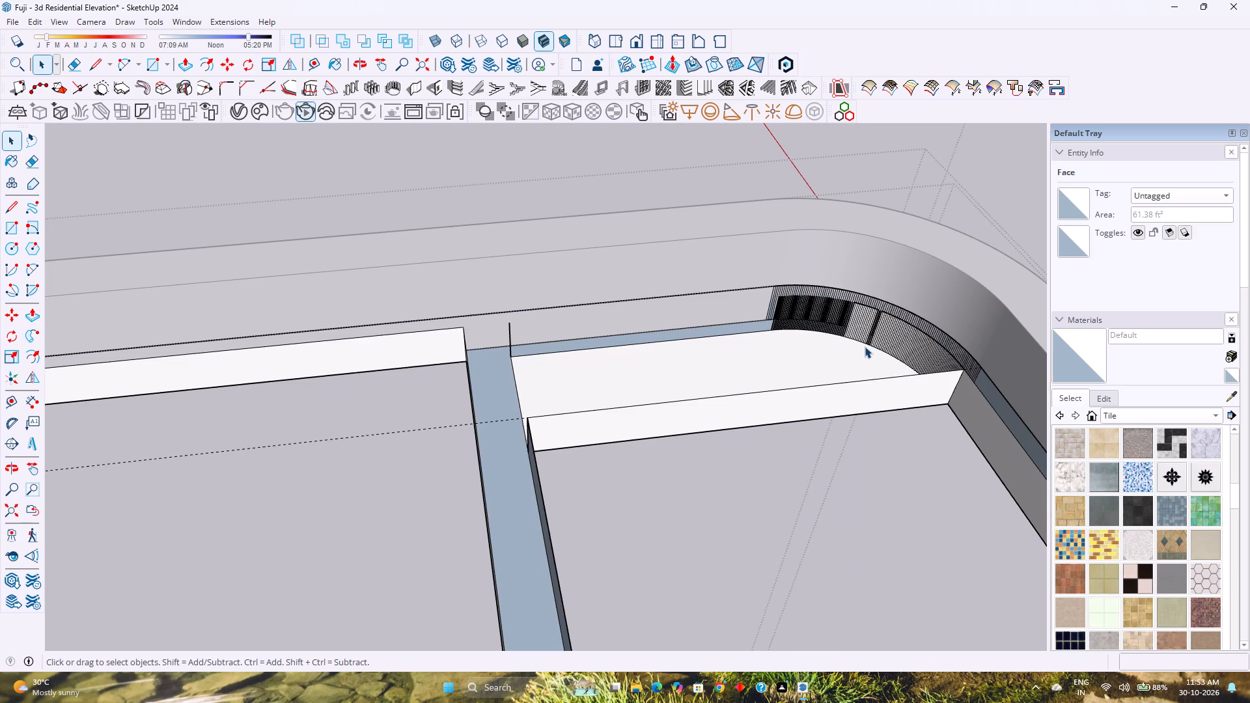
Delete the narrow leftover face beside the front rail at the end of the curved corner.
middle_click_drag(835, 346, 921, 428)
middle_click(921, 428)
middle_click(921, 428)
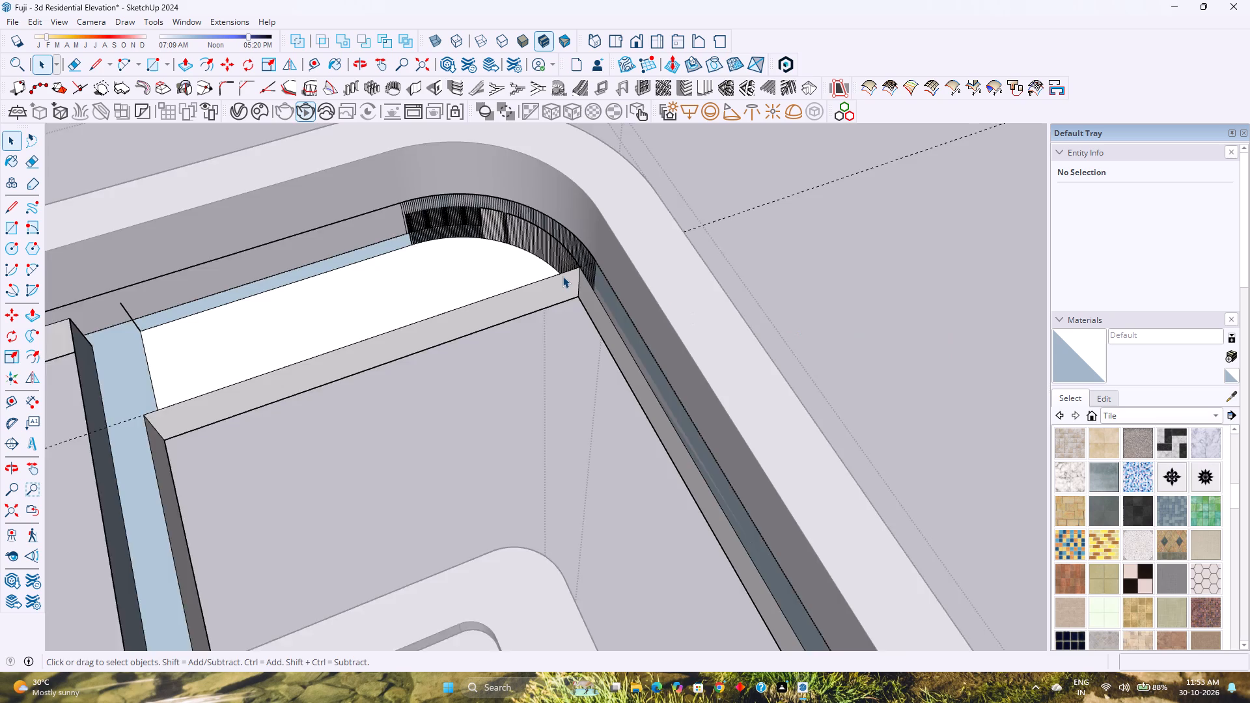
scroll(562, 276, "up", 5)
middle_click_drag(562, 275, 782, 409)
middle_click(783, 409)
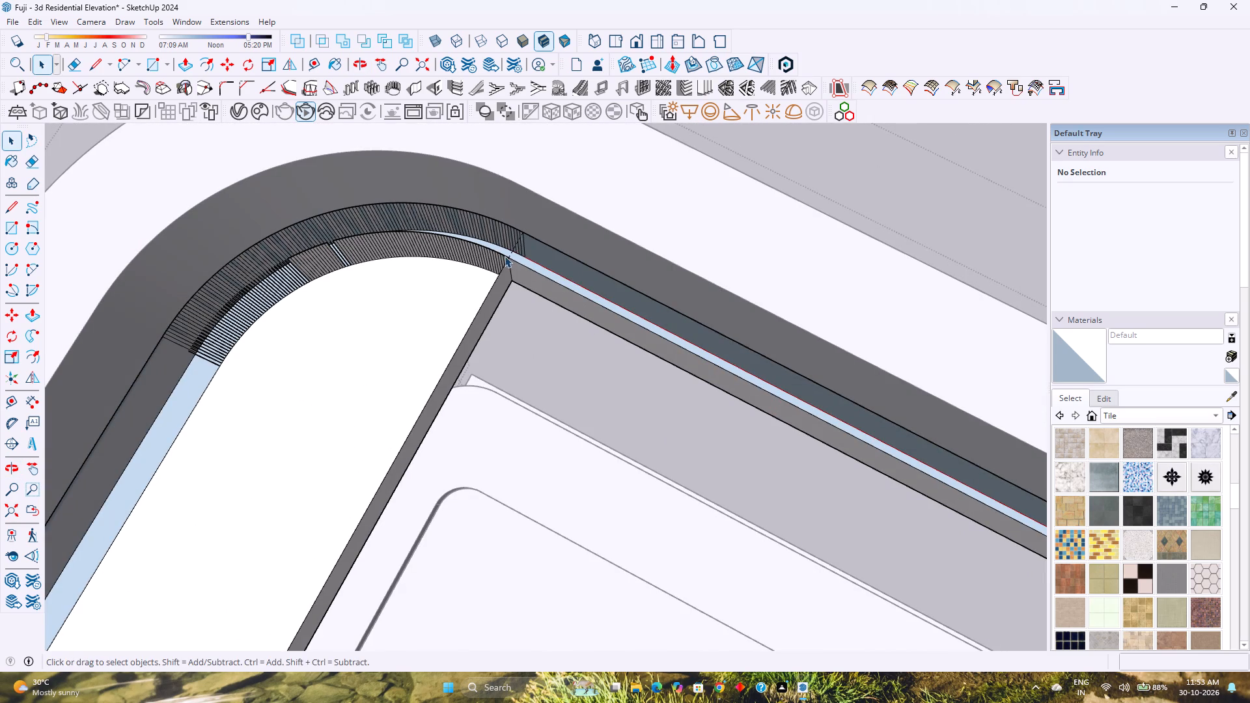
left_click(503, 256)
key("Delete")
middle_click_drag(500, 284, 454, 243)
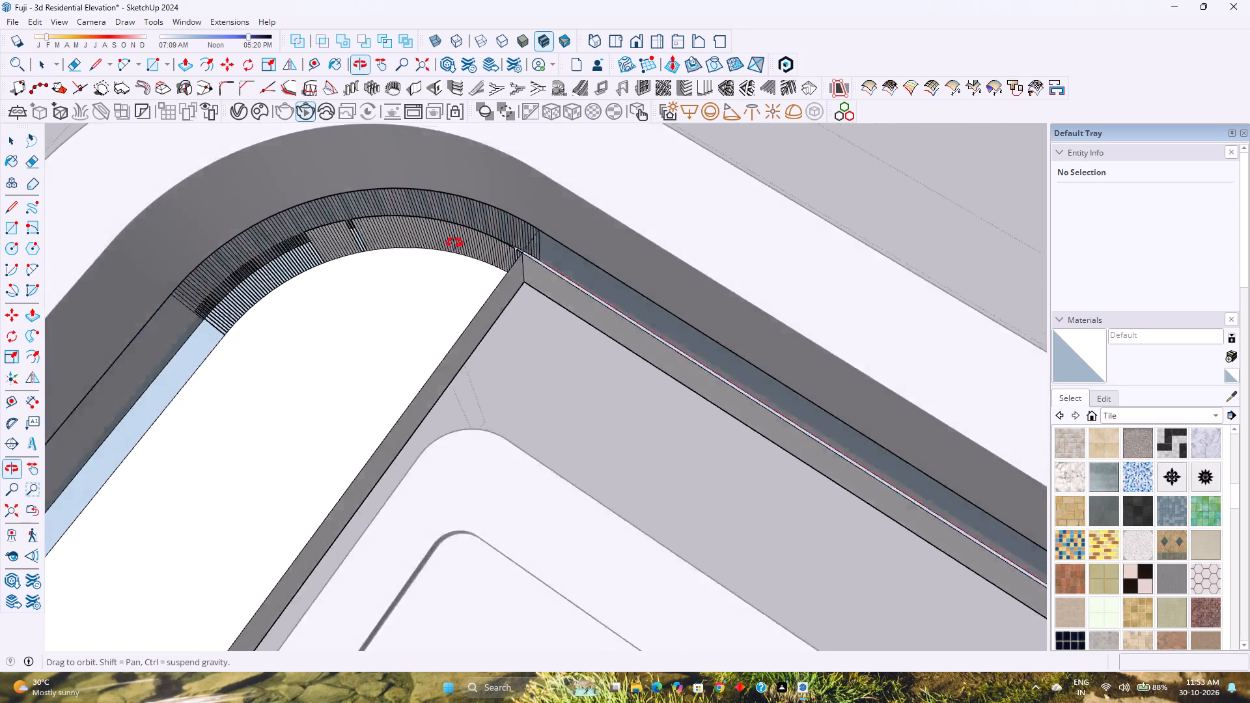
middle_click_drag(454, 243, 527, 139)
middle_click(527, 139)
middle_click_drag(439, 296, 562, 206)
middle_click(562, 206)
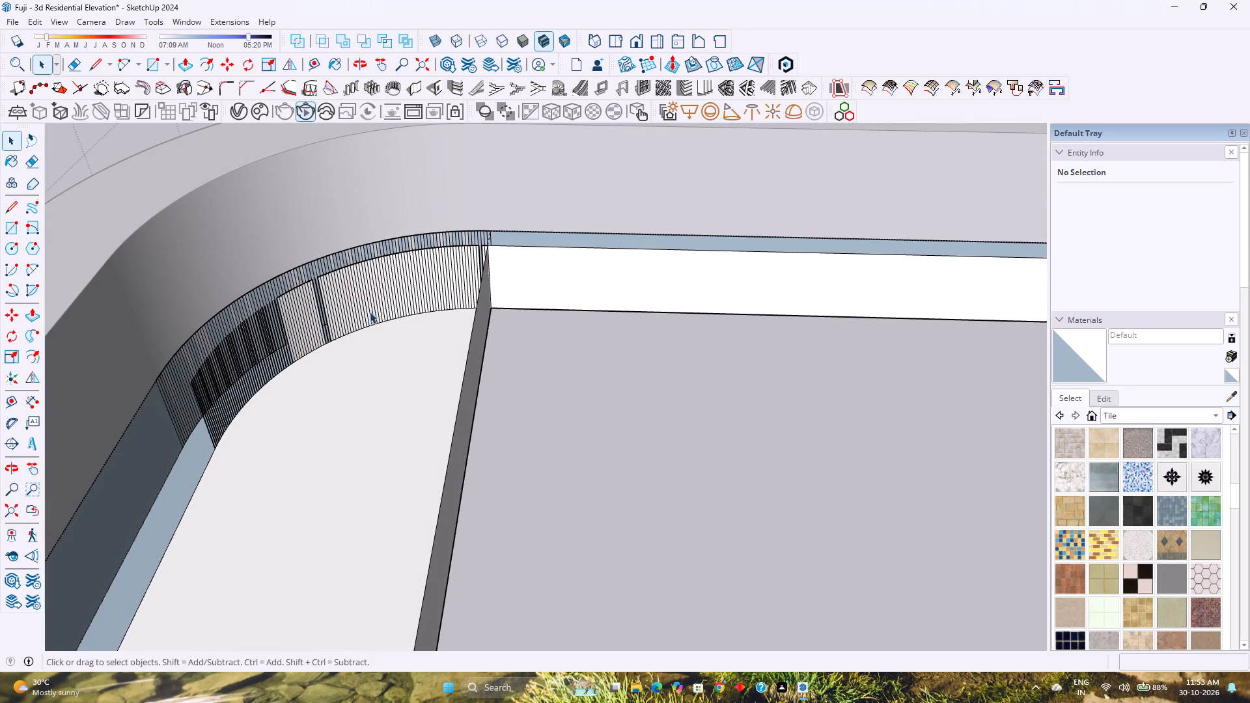
Erase the closely spaced vertical edges of the leftover inner curved wall beneath the corner panel.
middle_click_drag(282, 344, 422, 299)
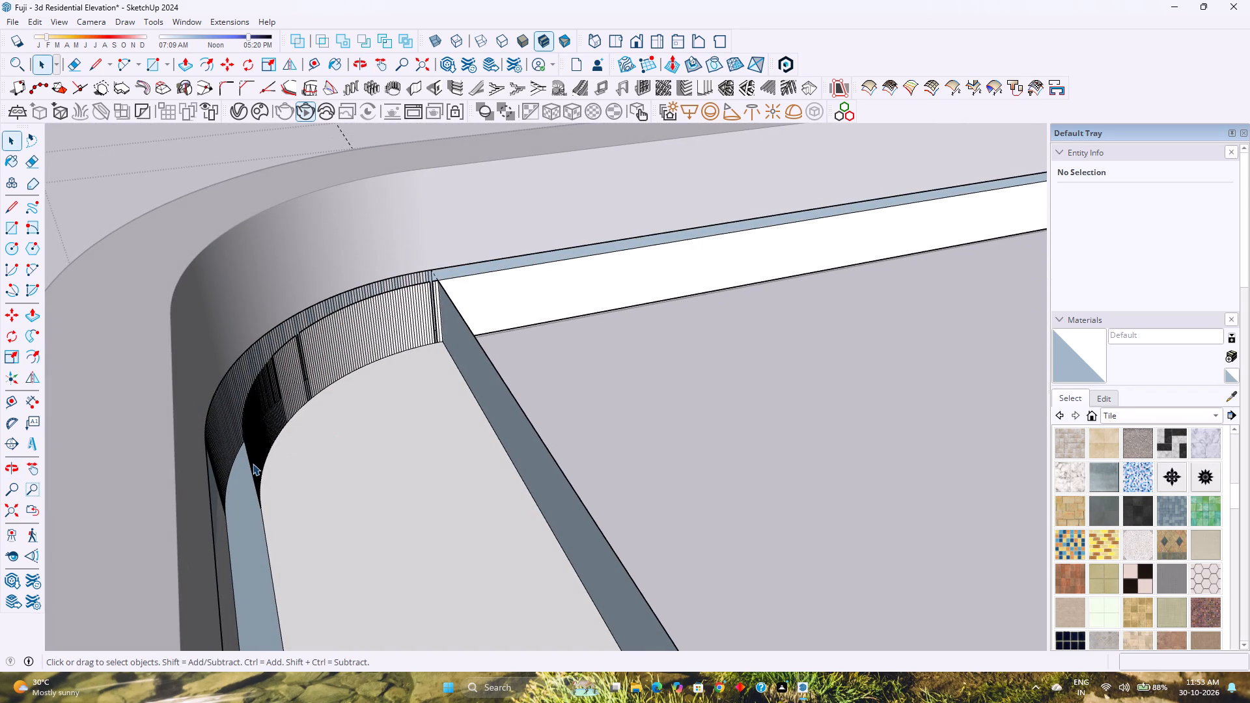
left_click_drag(249, 467, 255, 434)
left_click_drag(255, 434, 255, 446)
key("e")
left_click_drag(249, 458, 249, 457)
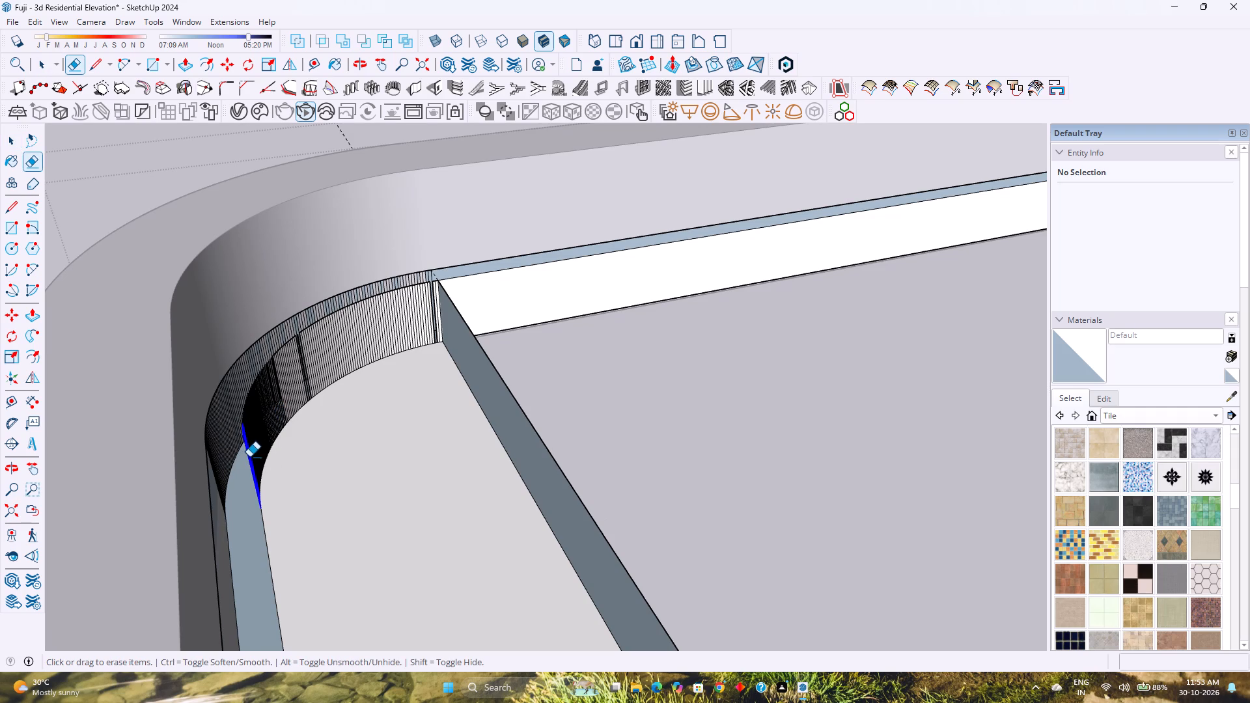
left_click_drag(249, 457, 370, 346)
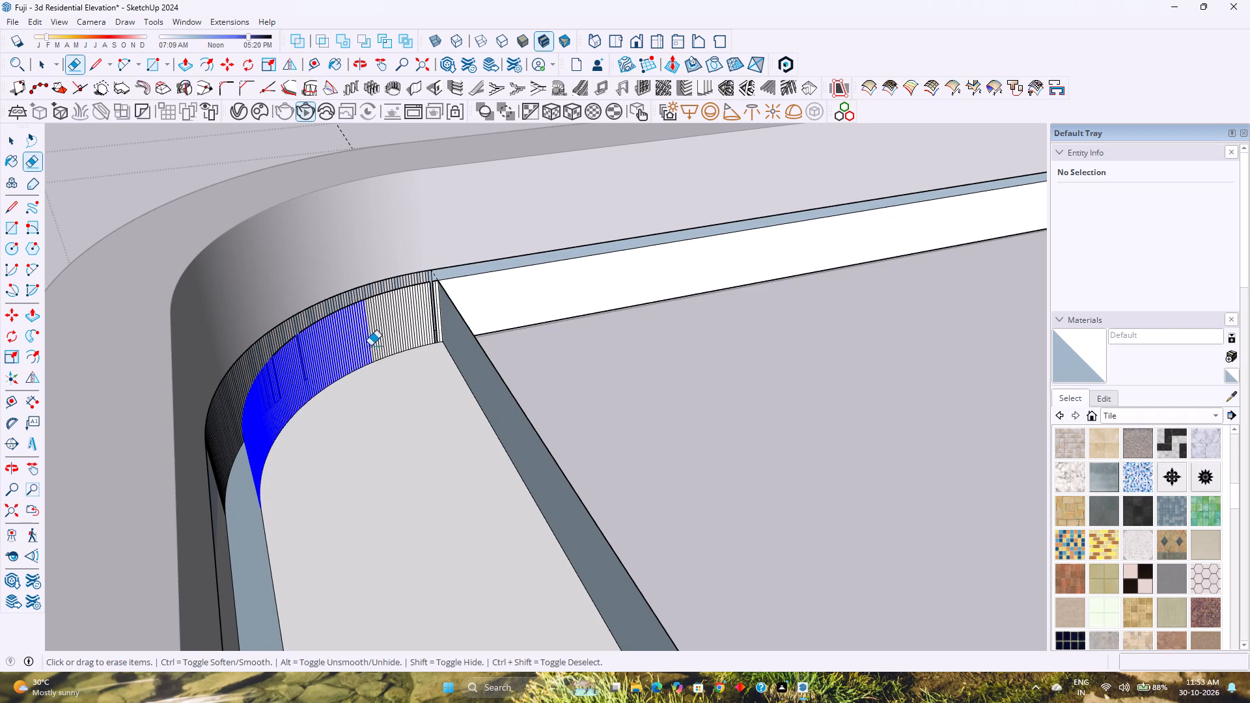
left_click_drag(370, 346, 432, 325)
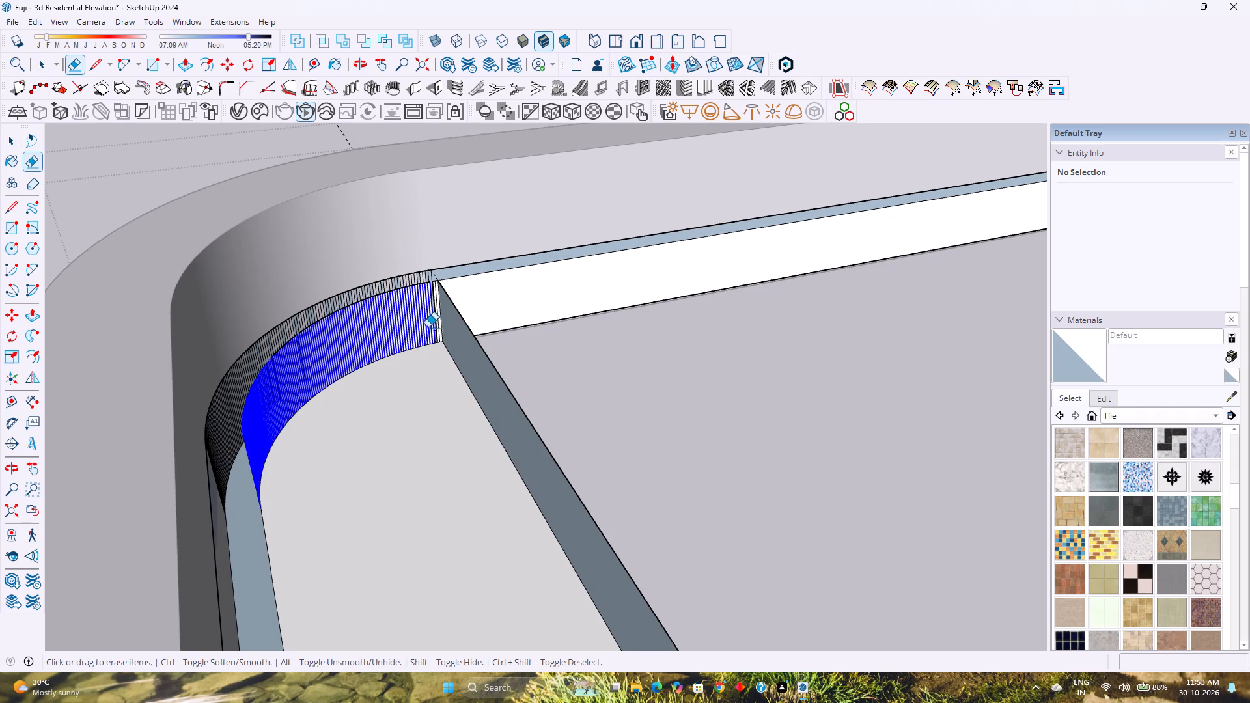
Erase the narrow upright strip and the short top edge left where the curved corner meets the straight rail.
scroll(422, 329, "up", 5)
middle_click_drag(426, 330, 458, 382)
middle_click(458, 382)
scroll(428, 320, "up", 2)
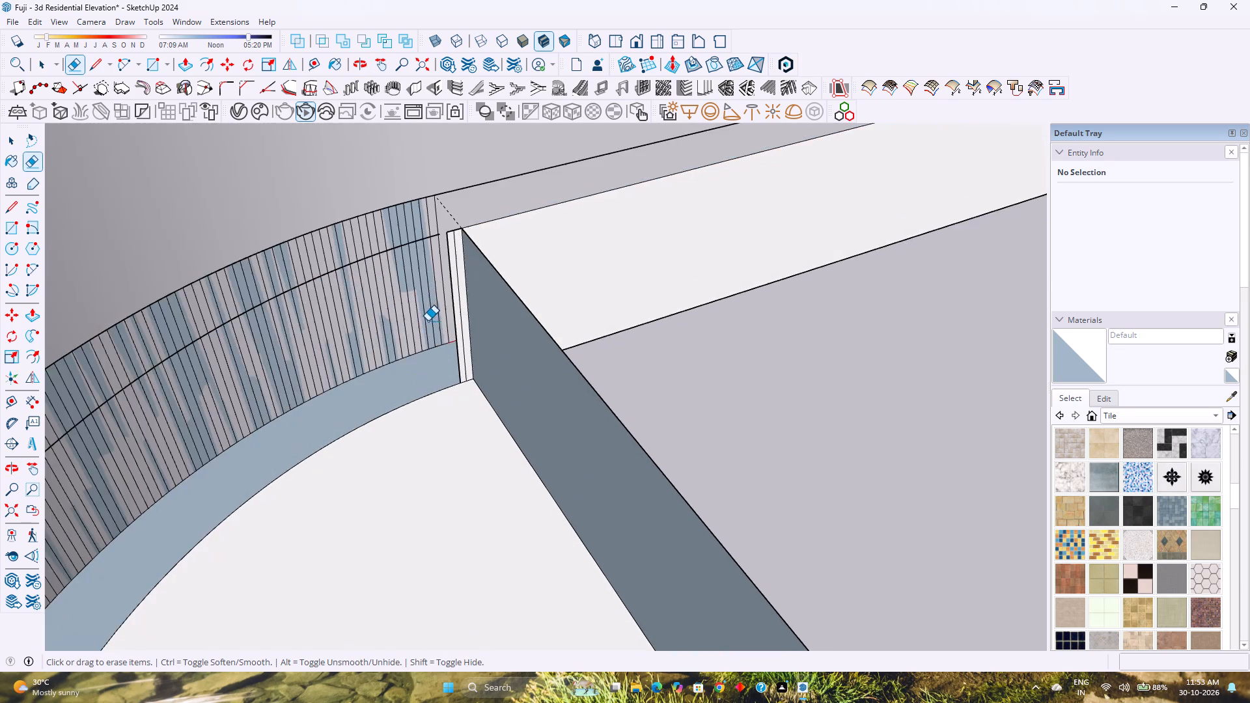
scroll(428, 321, "up", 5)
left_click_drag(471, 316, 460, 318)
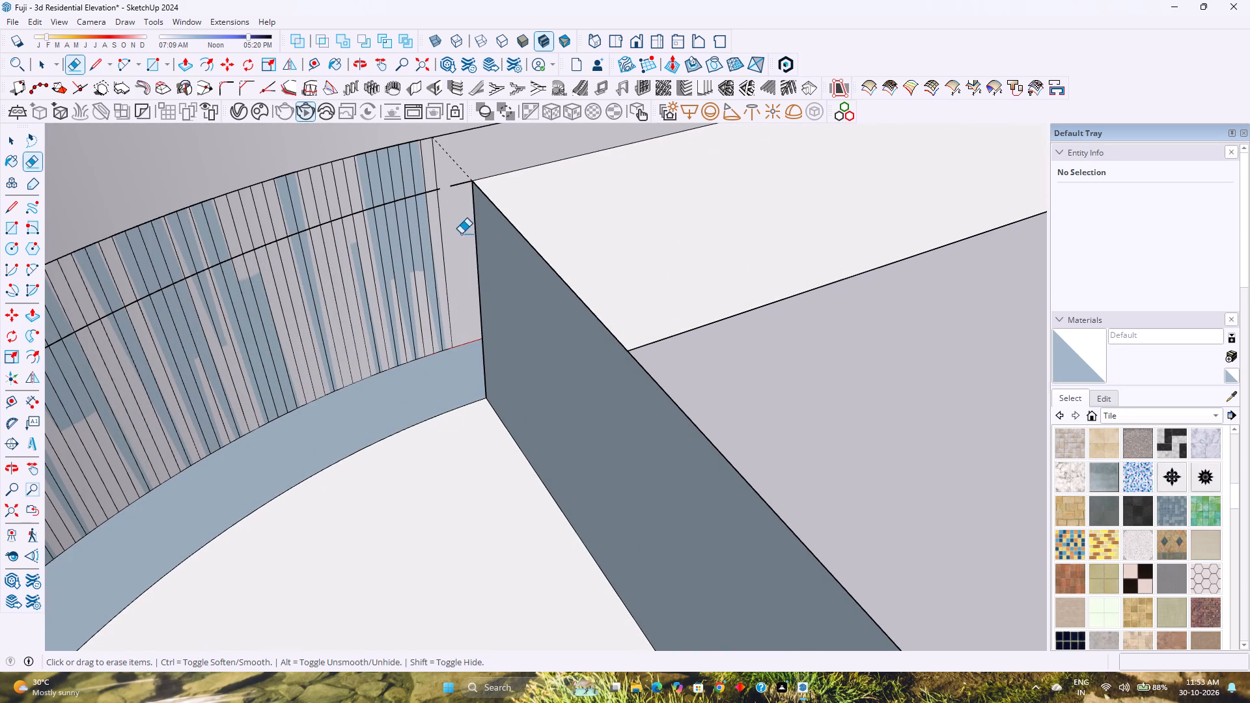
left_click(460, 187)
left_click(460, 184)
Erase all remaining segments of the loose inner curved seam edge above the corner panel.
scroll(415, 274, "down", 7)
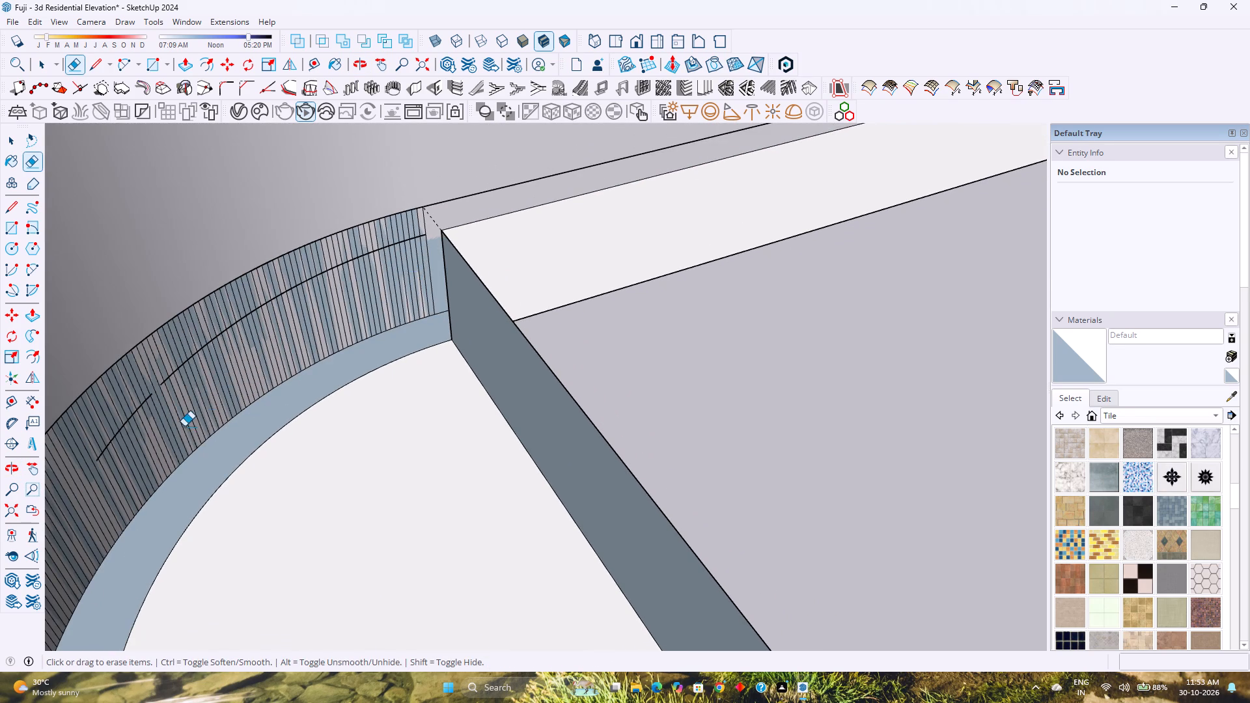
middle_click_drag(185, 428, 434, 503)
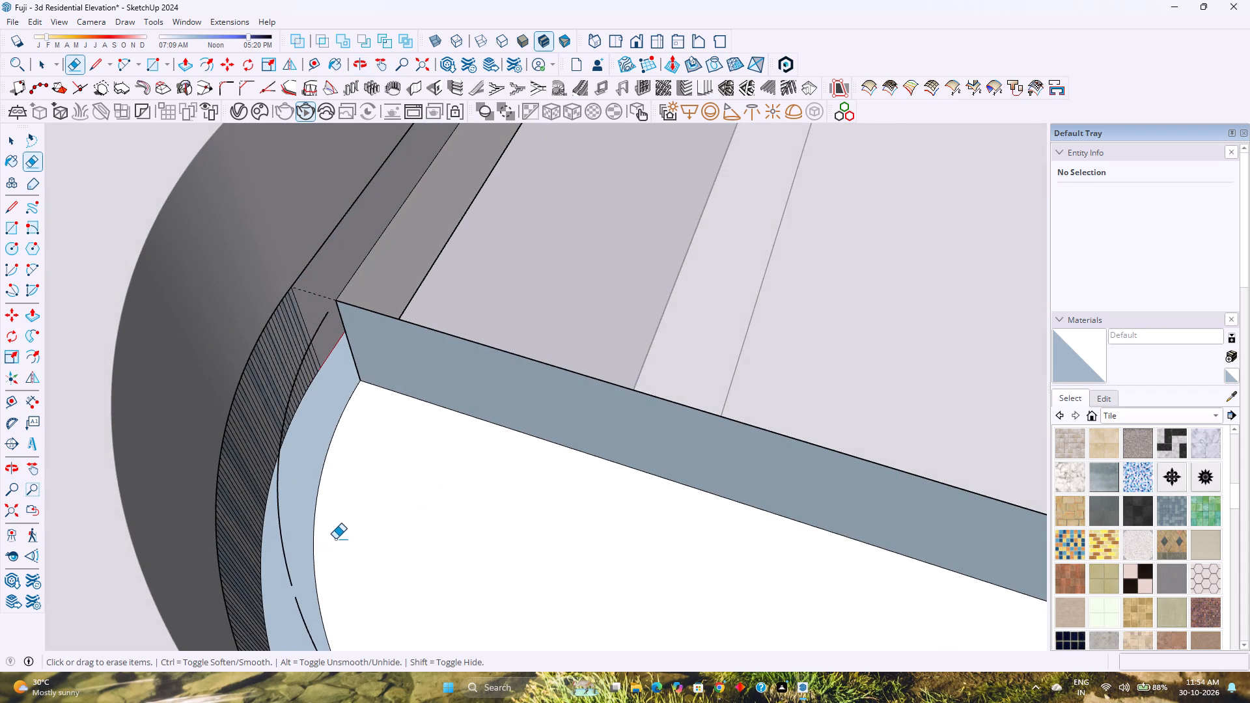
middle_click_drag(335, 539, 275, 408, "shift")
middle_click(275, 407, "shift")
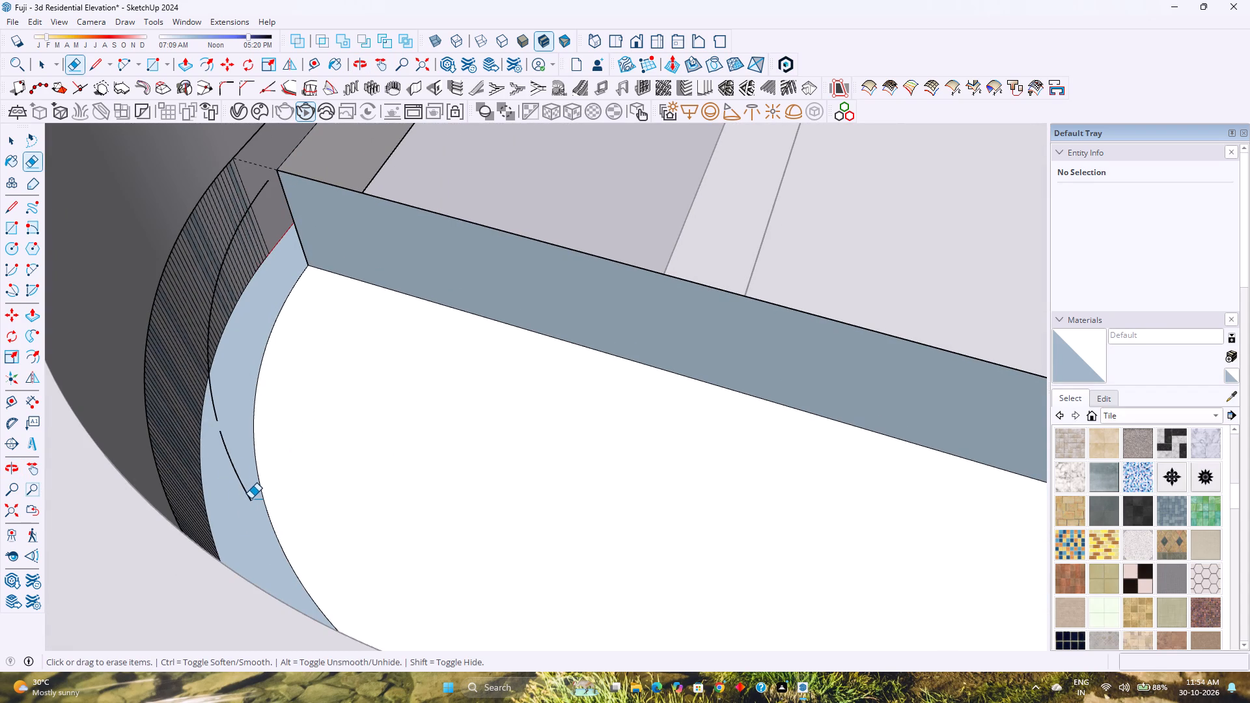
left_click_drag(249, 499, 235, 469)
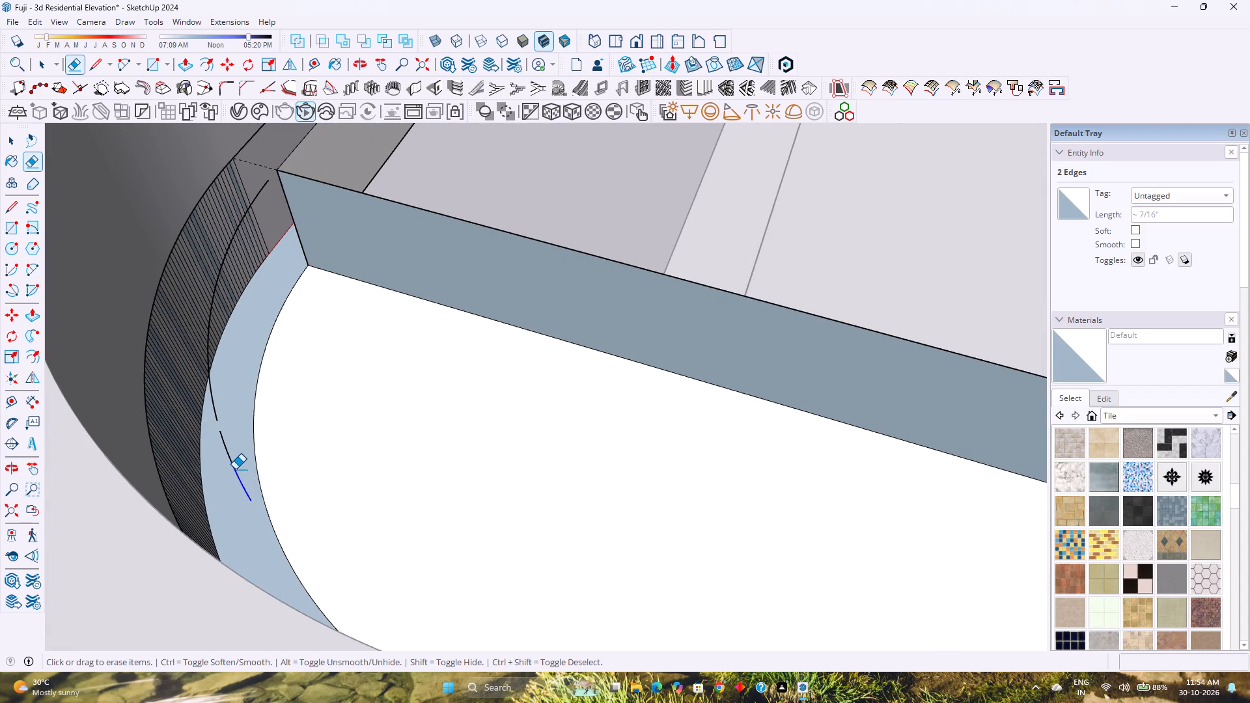
left_click_drag(235, 469, 218, 433)
left_click_drag(217, 417, 212, 400)
left_click_drag(212, 400, 210, 389)
middle_click_drag(209, 391, 330, 488)
middle_click(330, 488)
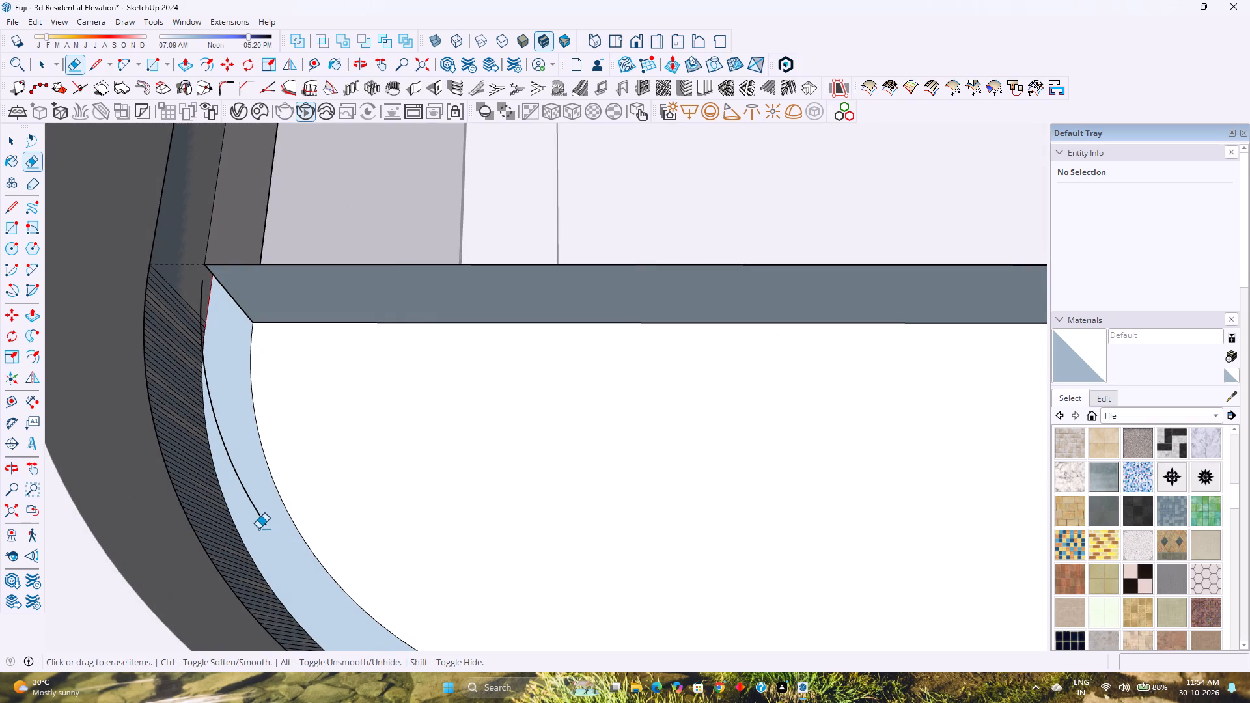
left_click_drag(265, 526, 232, 465)
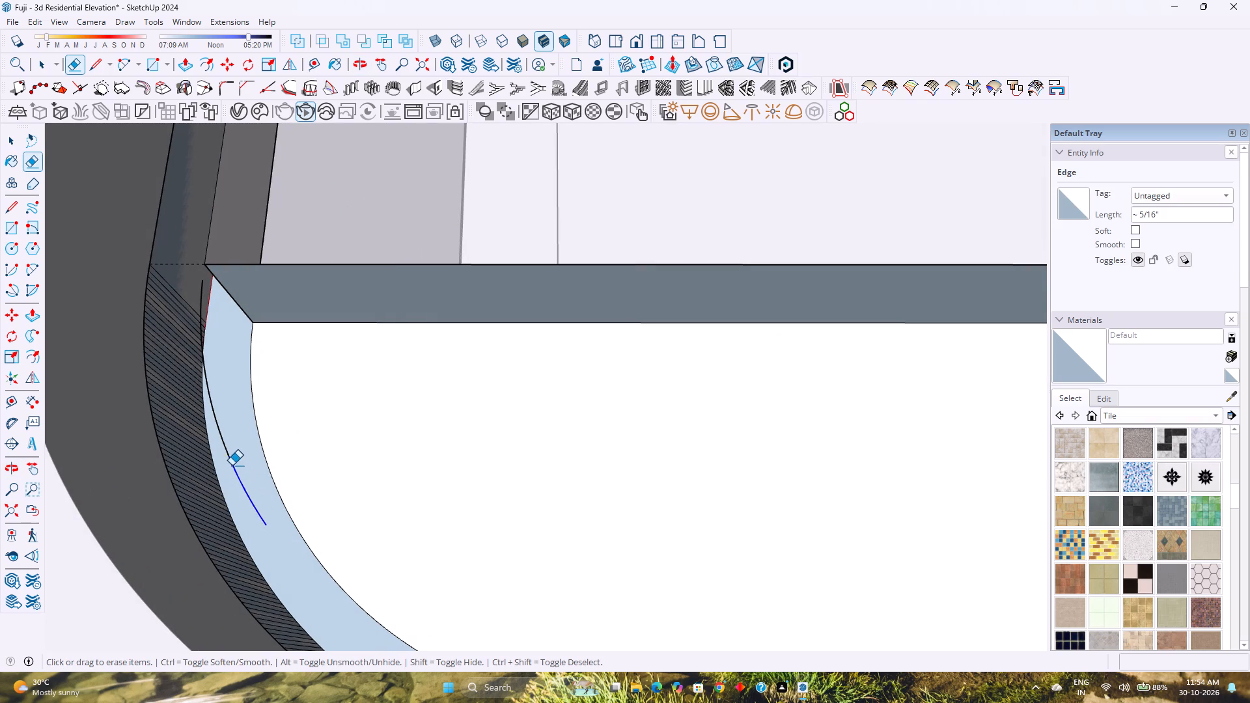
left_click_drag(232, 465, 224, 447)
middle_click_drag(223, 444, 361, 524, "shift")
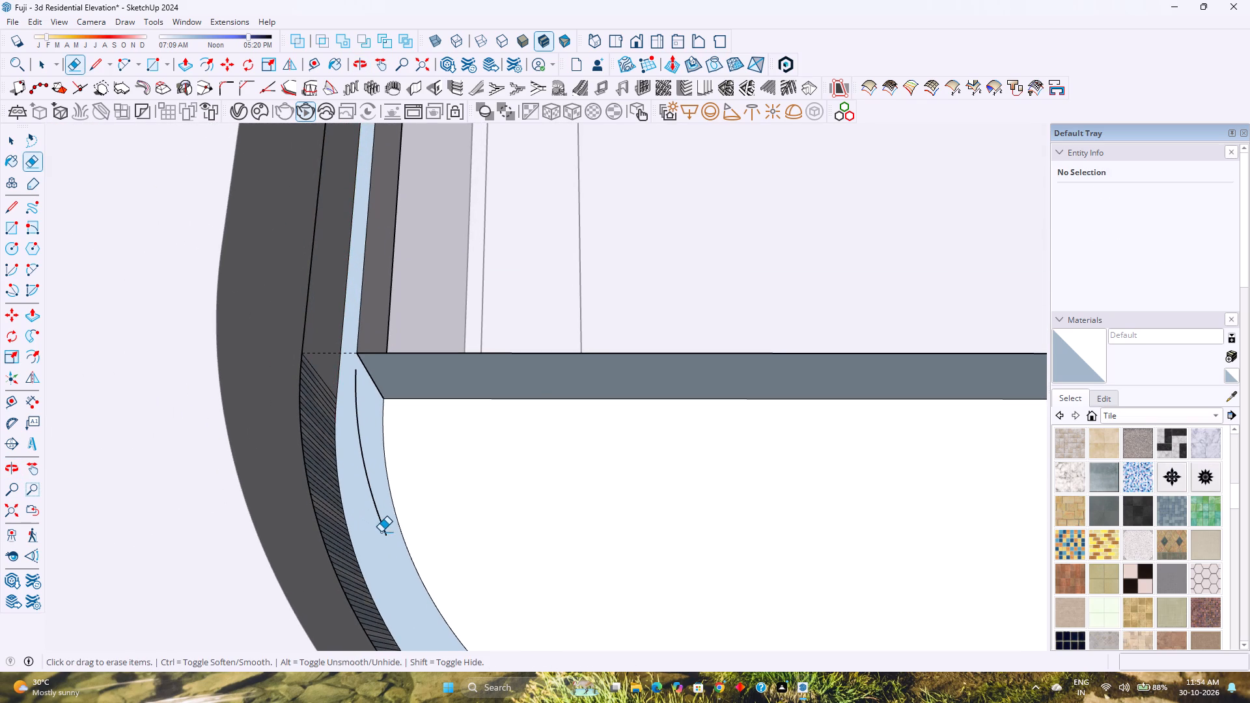
left_click_drag(386, 532, 376, 514)
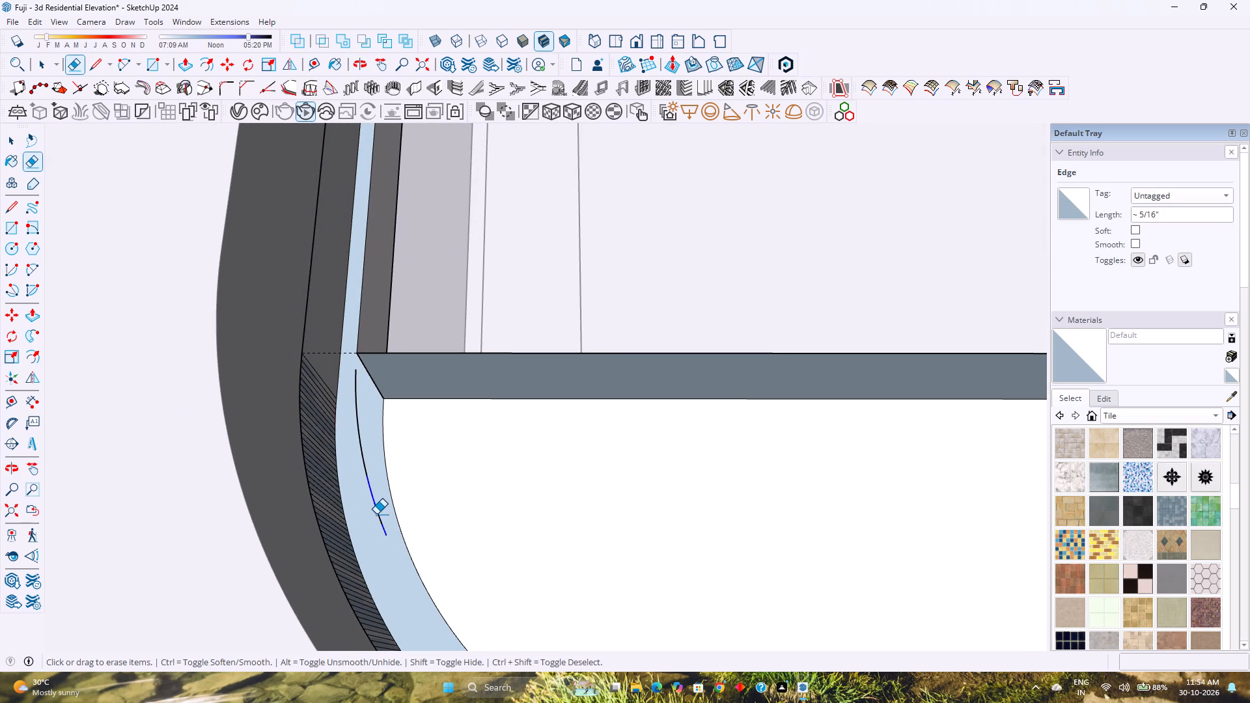
left_click_drag(376, 514, 359, 404)
left_click_drag(359, 433, 364, 473)
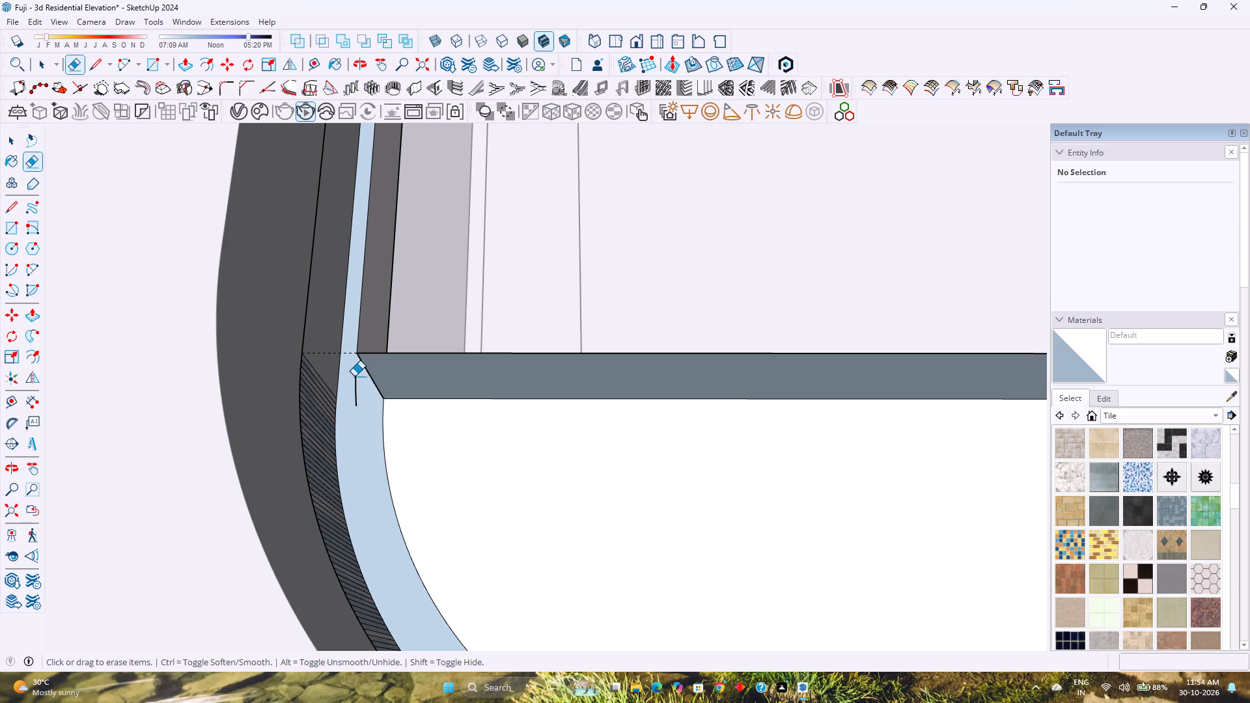
left_click_drag(355, 368, 355, 387)
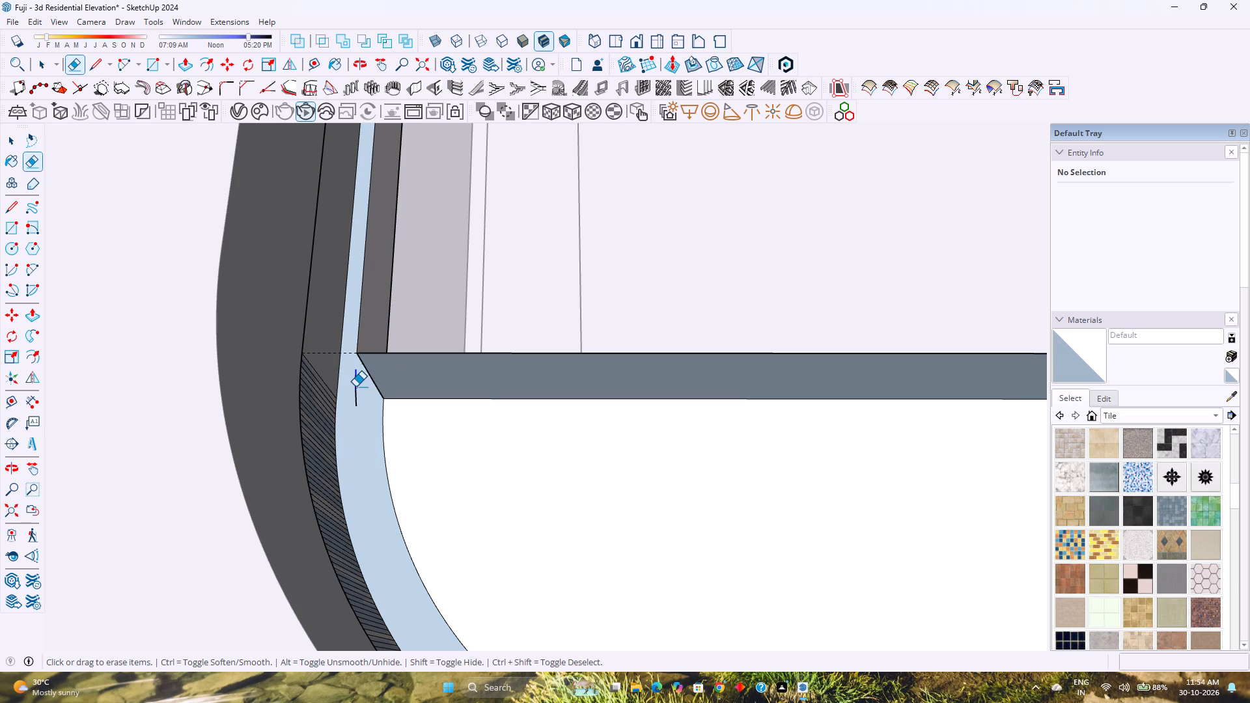
left_click_drag(355, 387, 354, 409)
Unhide the roof frame's hidden top face.
scroll(369, 436, "down", 3)
middle_click_drag(396, 457, 234, 484)
middle_click(232, 484)
scroll(242, 465, "down", 3)
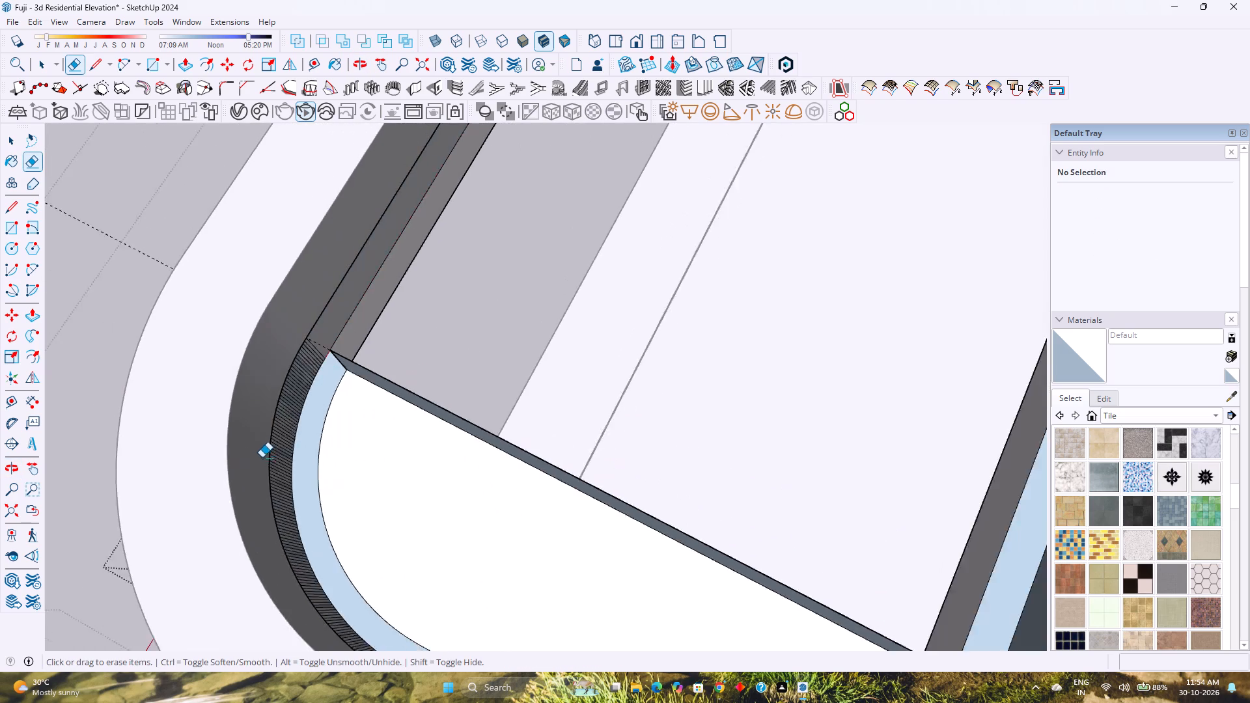
scroll(262, 458, "down", 10)
middle_click_drag(307, 464, 152, 396)
scroll(201, 375, "down", 2)
middle_click_drag(262, 425, 104, 396)
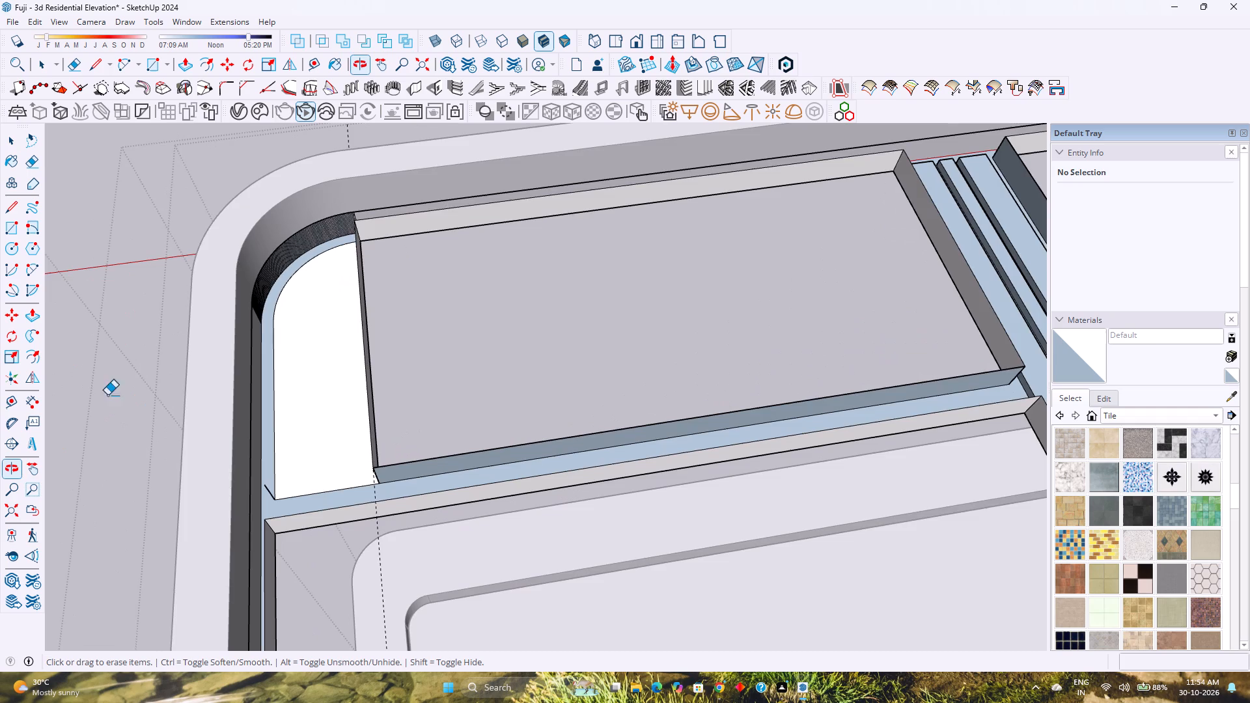
scroll(205, 402, "down", 3)
scroll(253, 478, "up", 6)
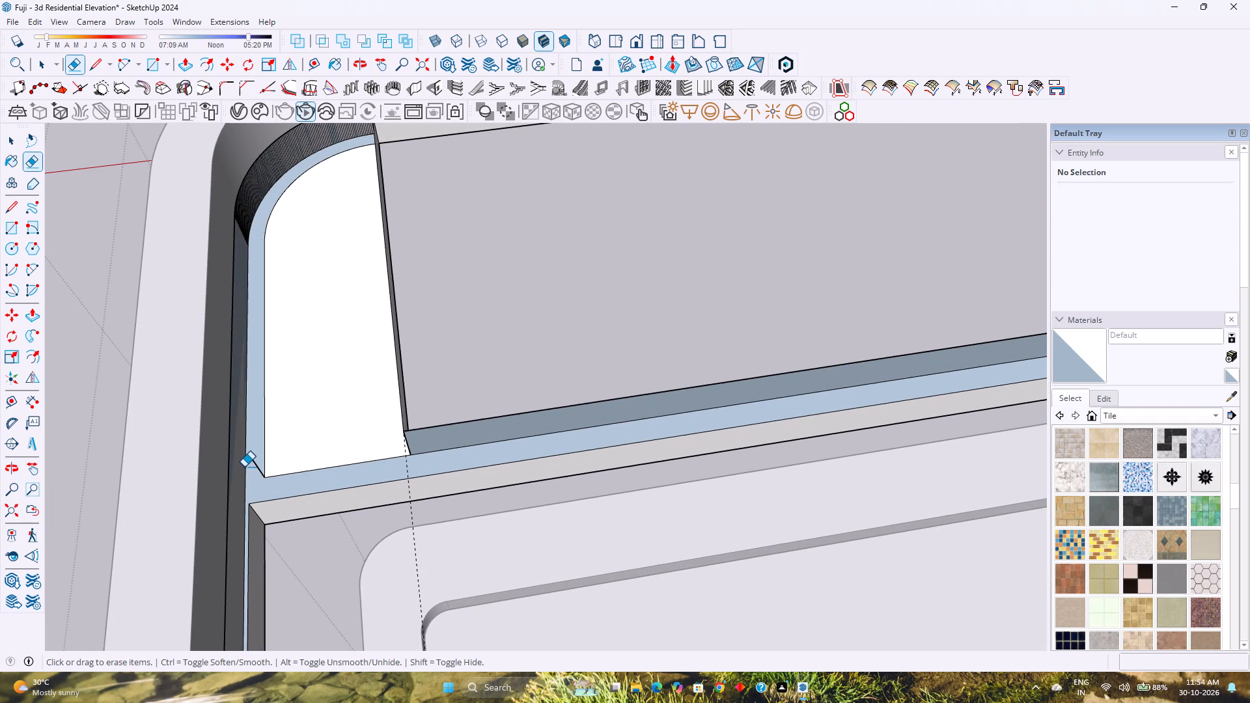
left_click(33, 23)
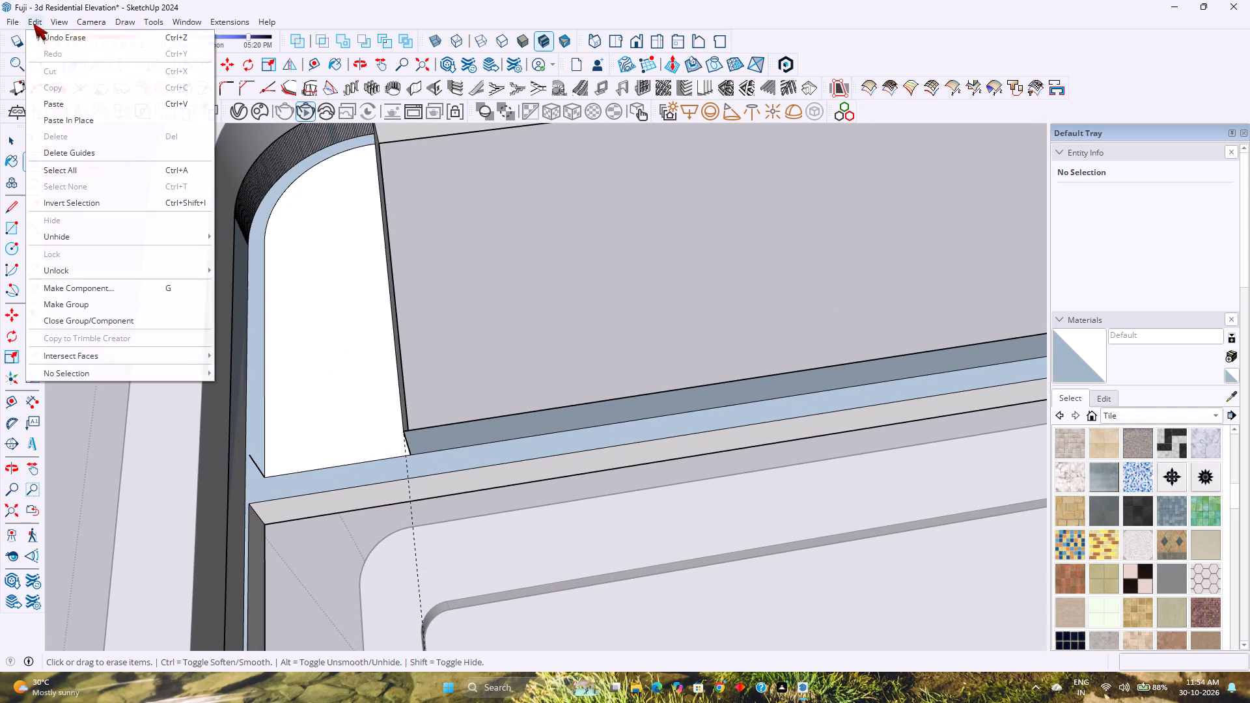
left_click(269, 251)
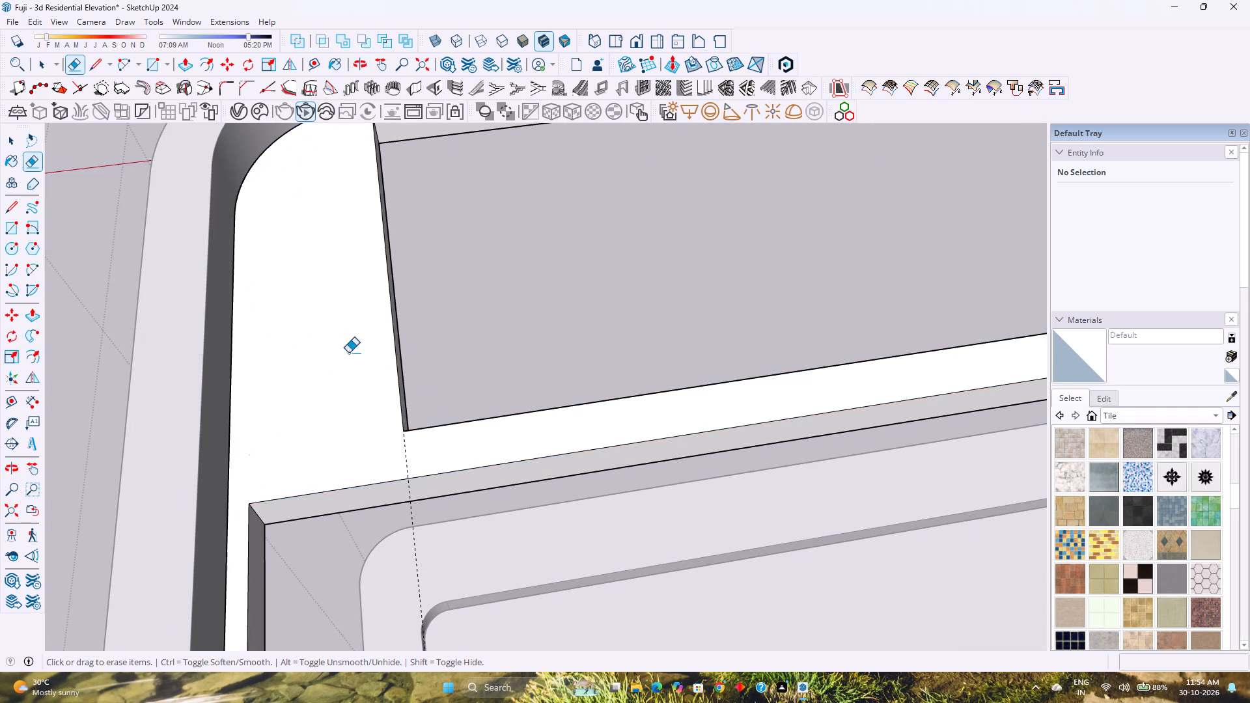
Push/Pull the end-rail face of the large bay beside the corner panel inward about 11 1/2" to align with the small bay's end.
scroll(426, 395, "down", 4)
middle_click_drag(480, 431, 134, 417)
scroll(364, 442, "down", 1)
middle_click(134, 417)
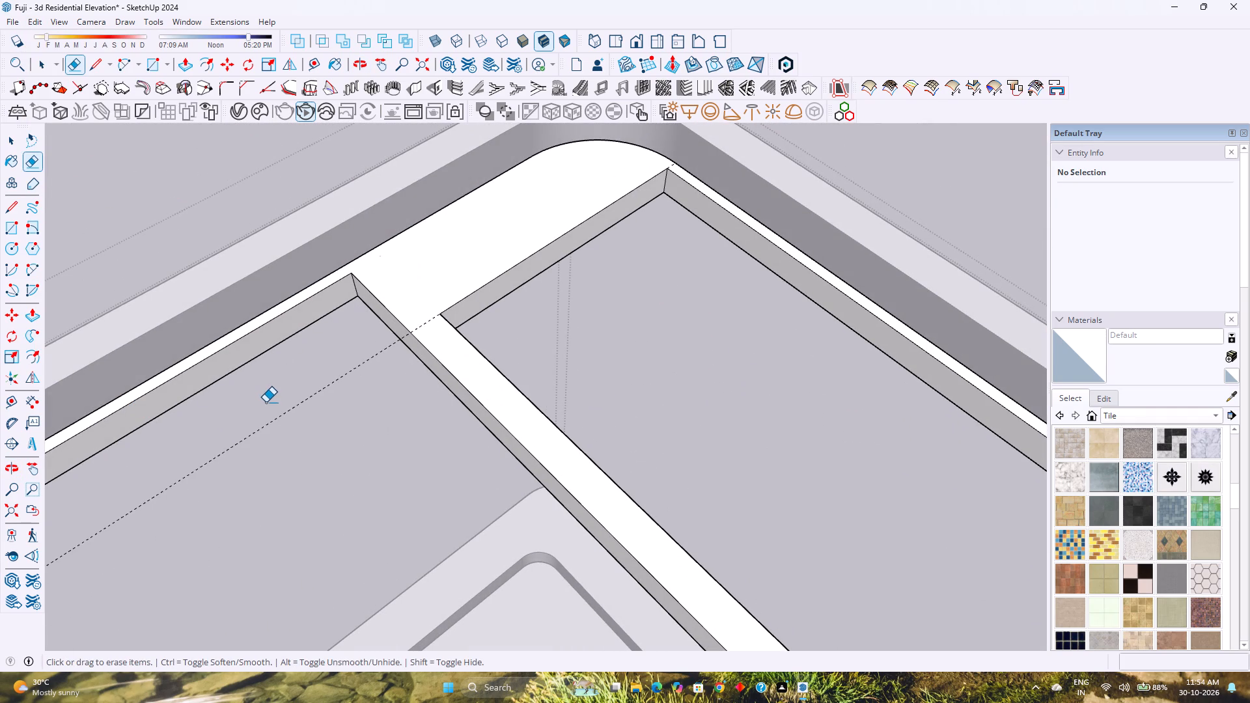
key("p")
key("space")
left_click(260, 350)
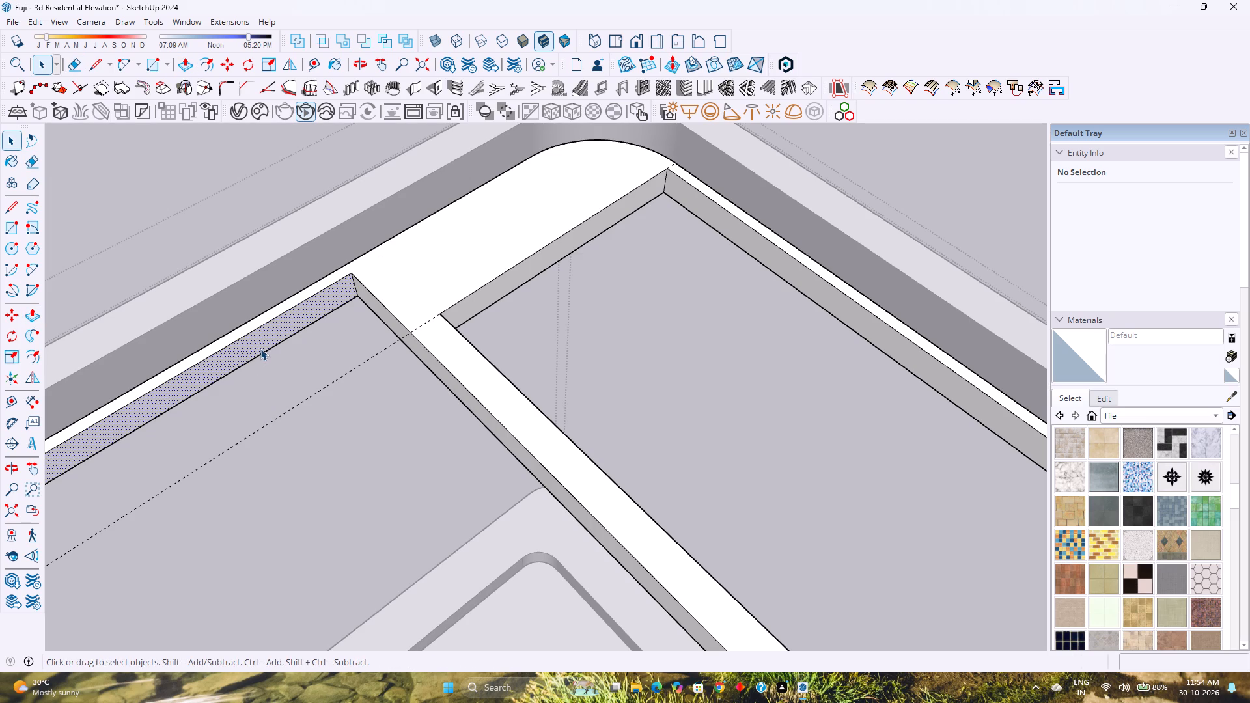
key("p")
left_click(260, 348)
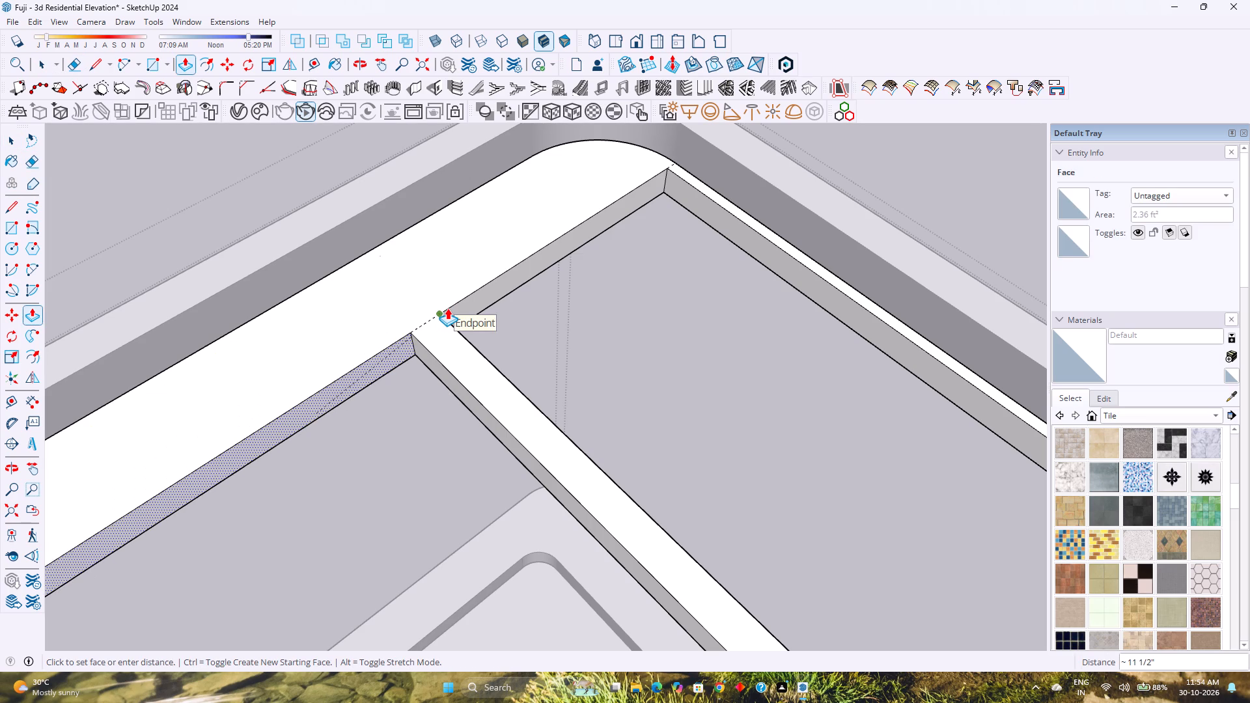
left_click(447, 308)
Push/Pull the end-rail face of the large bay at the grid's opposite end inward by the same 11 1/2" distance.
scroll(396, 342, "down", 13)
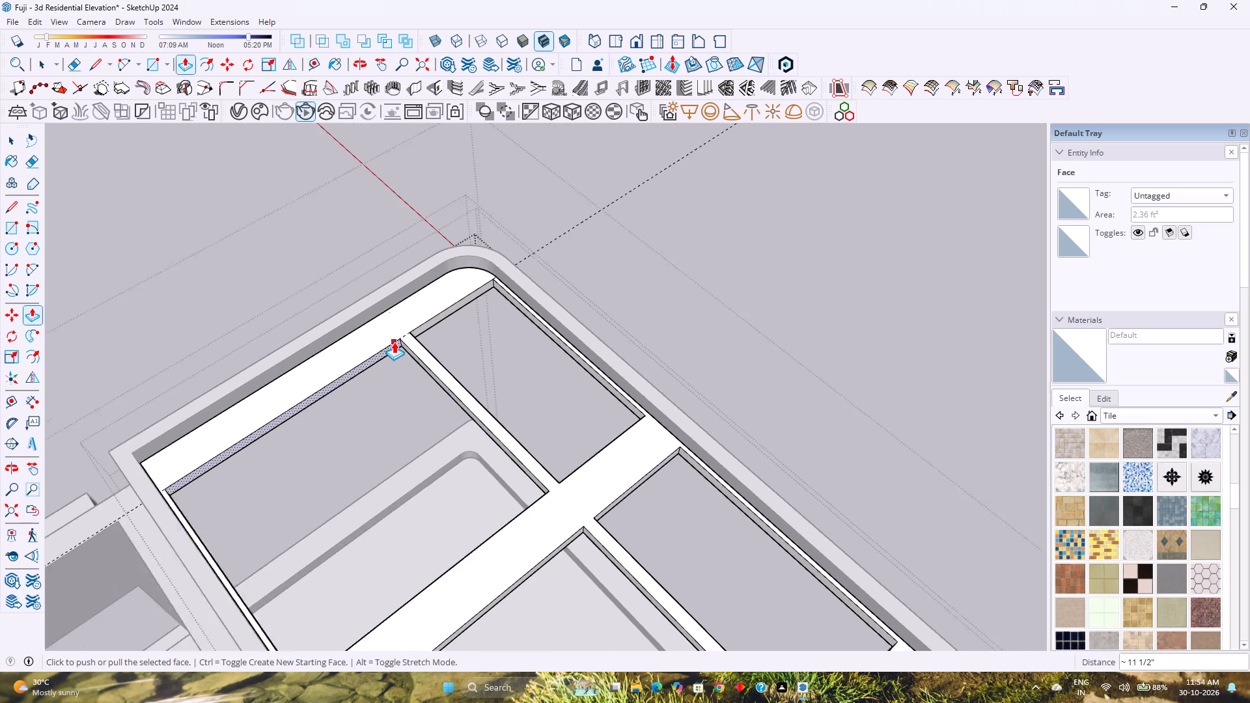
scroll(443, 404, "down", 1)
middle_click_drag(428, 406, 260, 405)
scroll(254, 396, "down", 7)
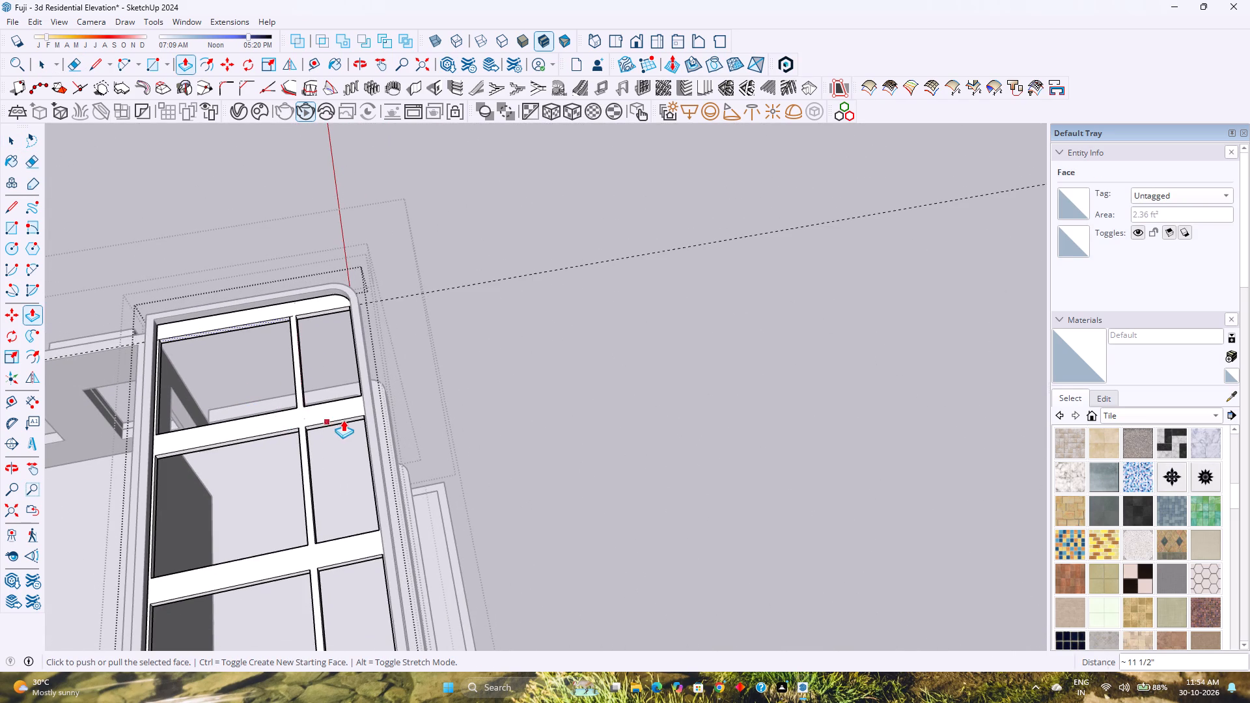
scroll(344, 420, "down", 3)
middle_click_drag(404, 421, 100, 482)
middle_click_drag(100, 482, 90, 482)
middle_click_drag(297, 387, 537, 429, "shift")
middle_click_drag(542, 434, 171, 482)
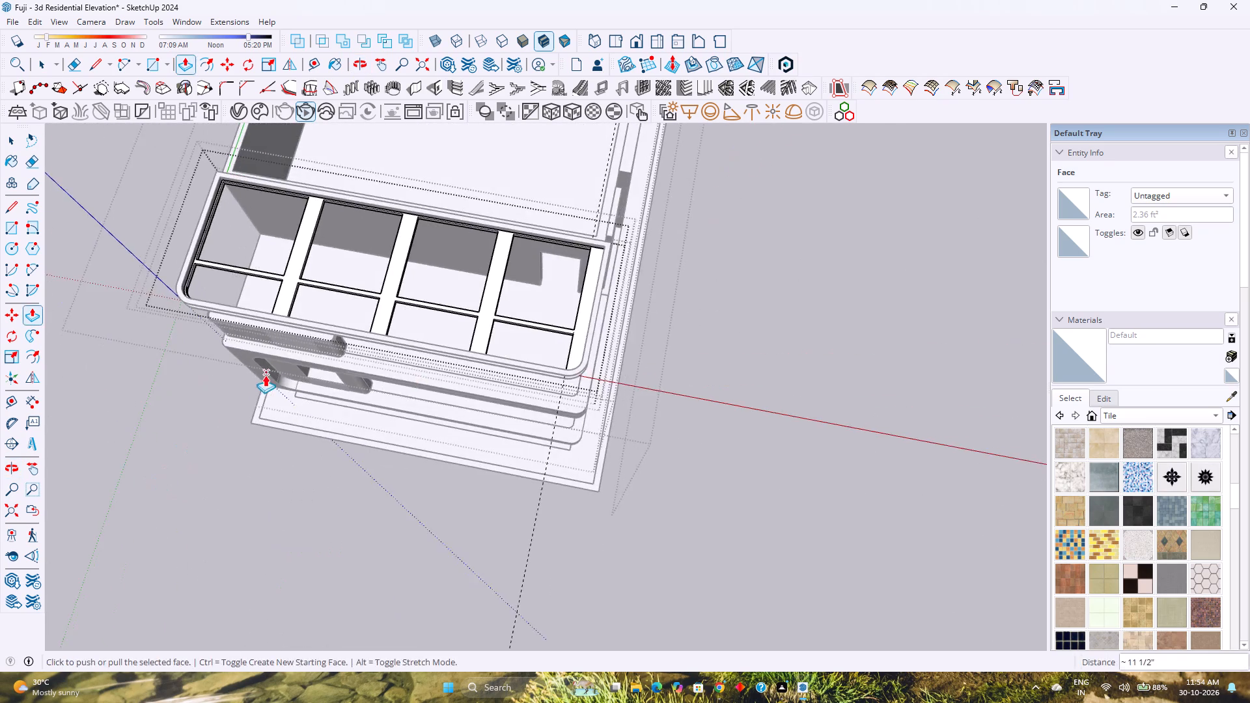
middle_click_drag(265, 375, 398, 517, "shift")
middle_click(400, 521, "shift")
middle_click_drag(383, 481, 159, 445)
middle_click(154, 443)
scroll(333, 261, "up", 11)
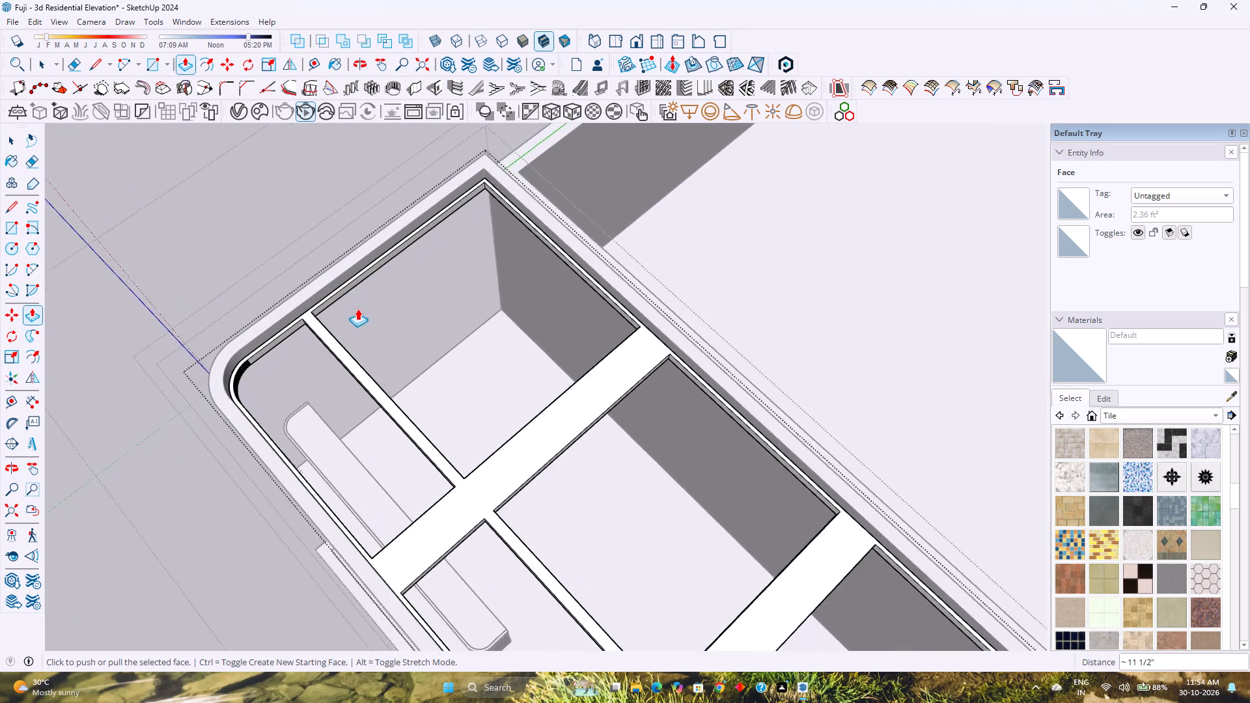
scroll(357, 309, "up", 7)
key("Escape")
double_click(336, 288)
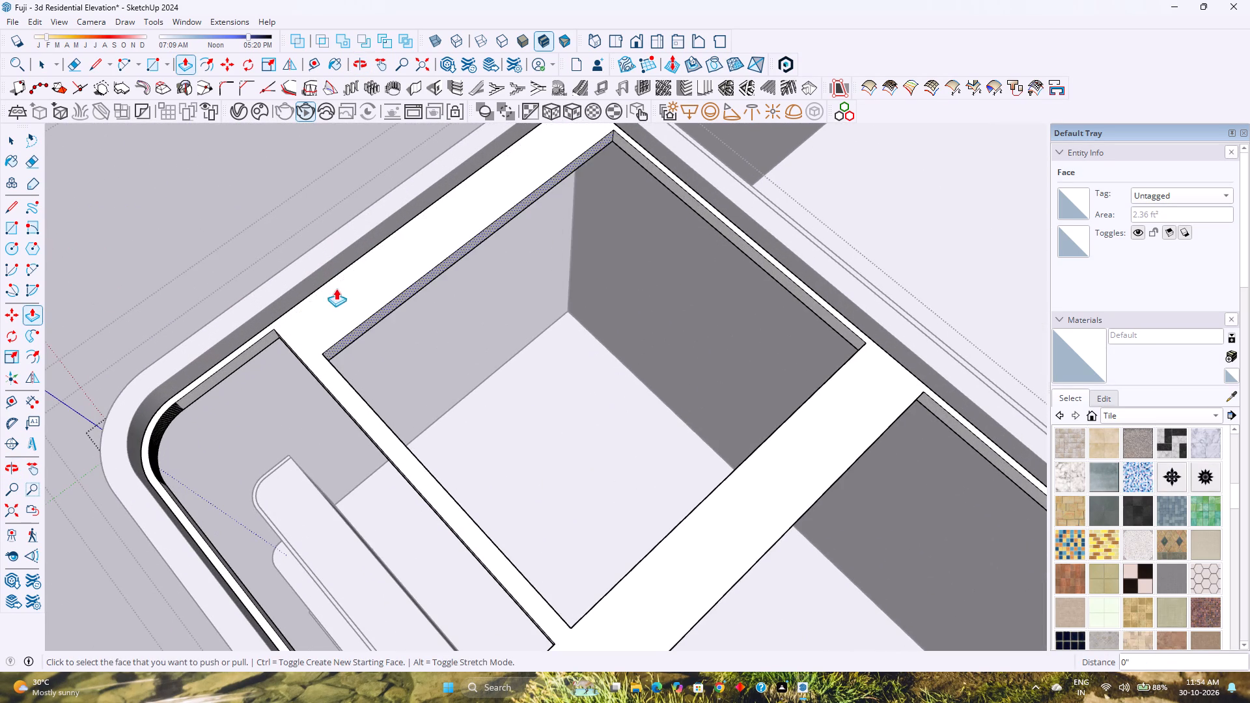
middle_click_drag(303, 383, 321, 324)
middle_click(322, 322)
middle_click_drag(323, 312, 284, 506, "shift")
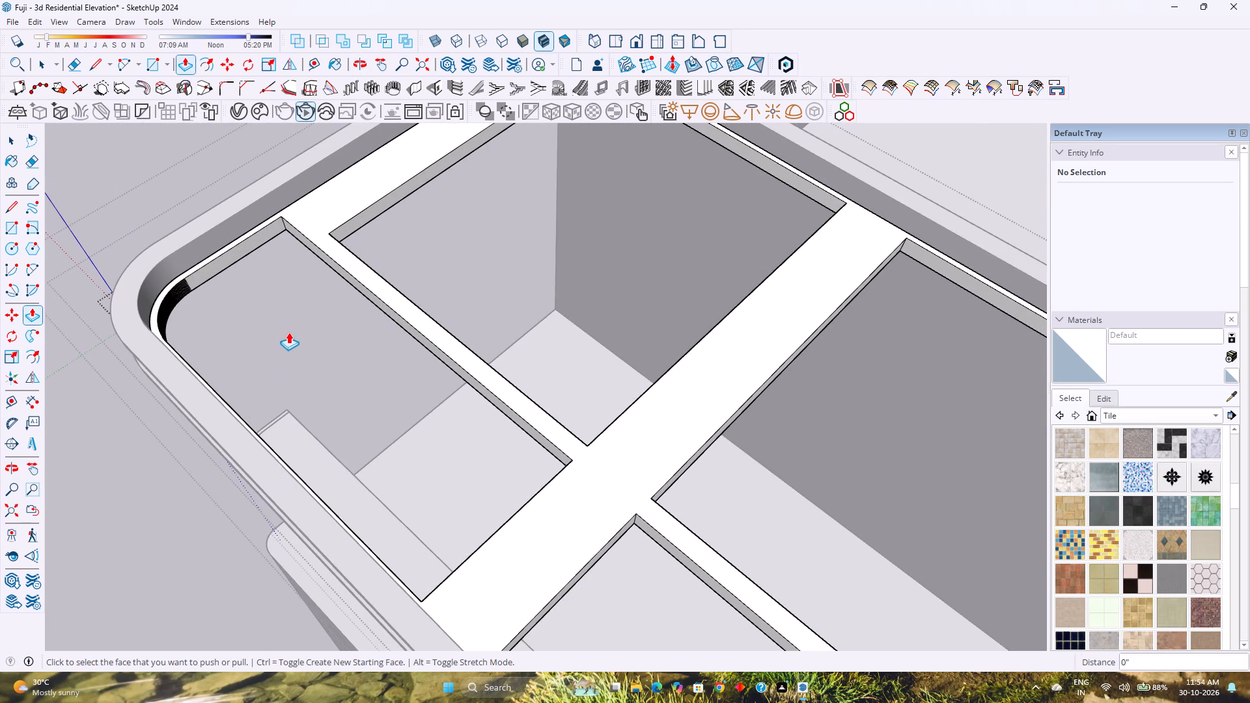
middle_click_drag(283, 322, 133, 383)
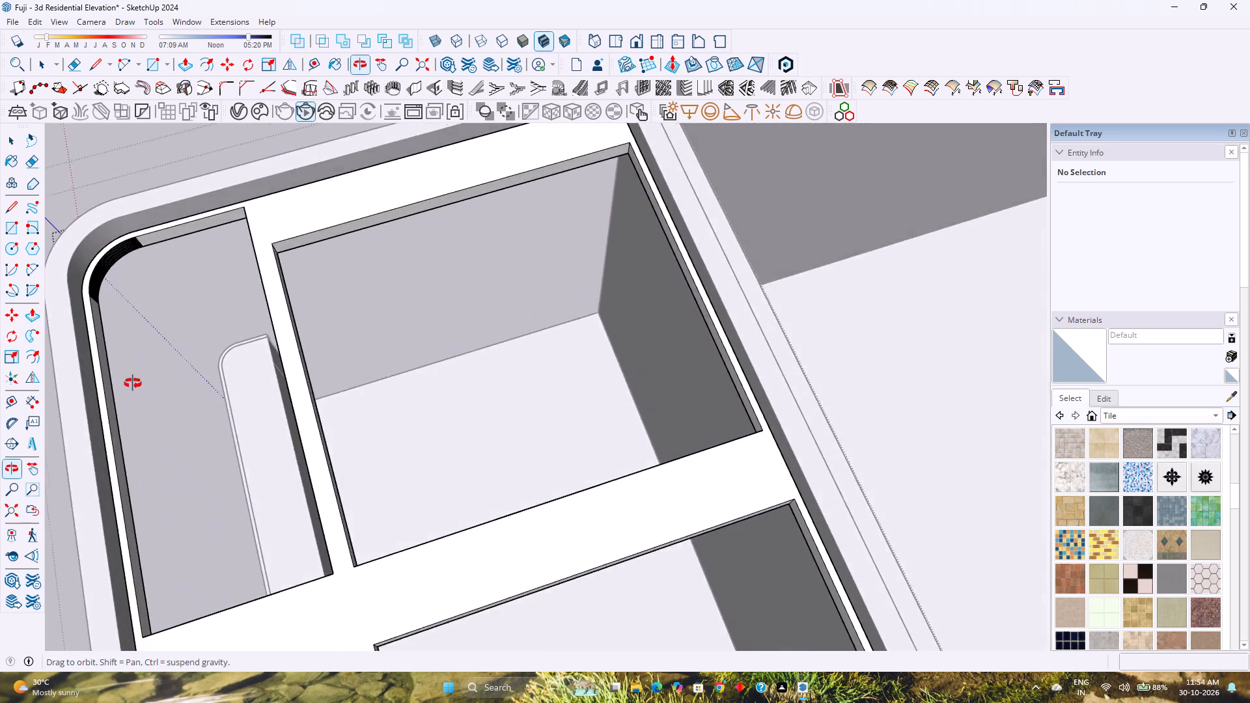
Place a guide line across the corner bay, parallel to its end edge and aligned with the neighbouring large bay's end.
middle_click_drag(133, 383, 277, 402)
middle_click(279, 405)
scroll(280, 404, "up", 2)
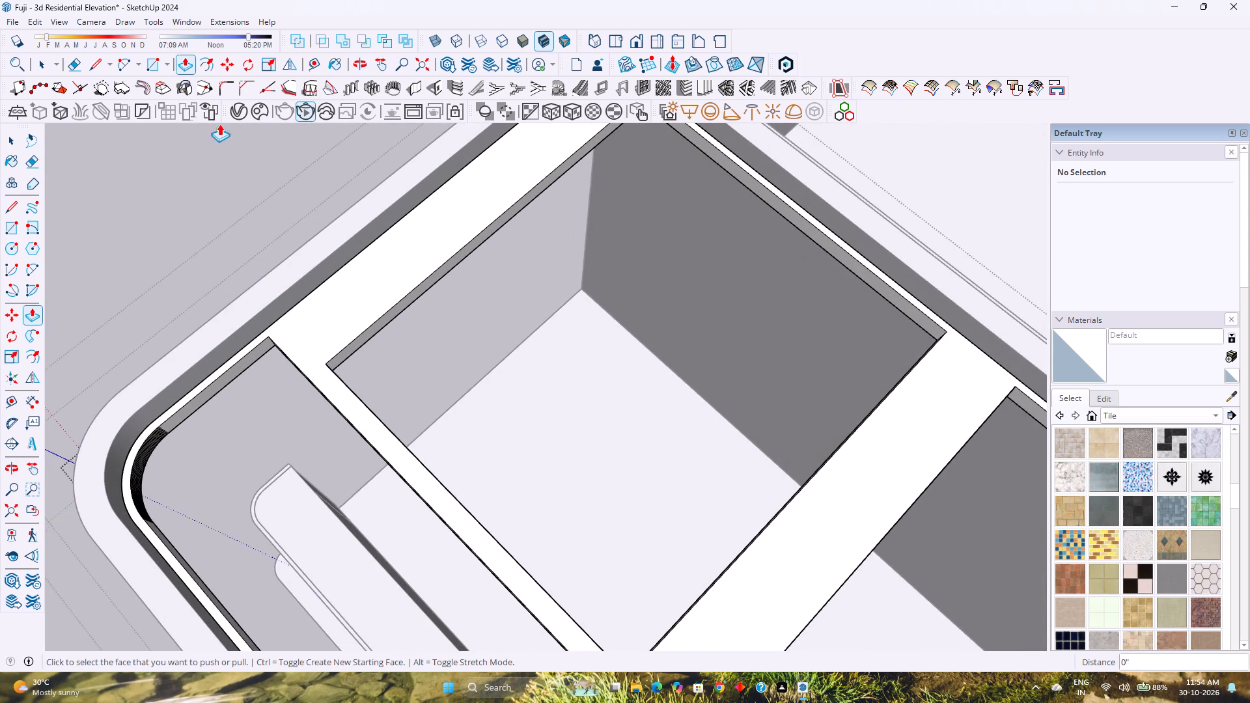
left_click(303, 64)
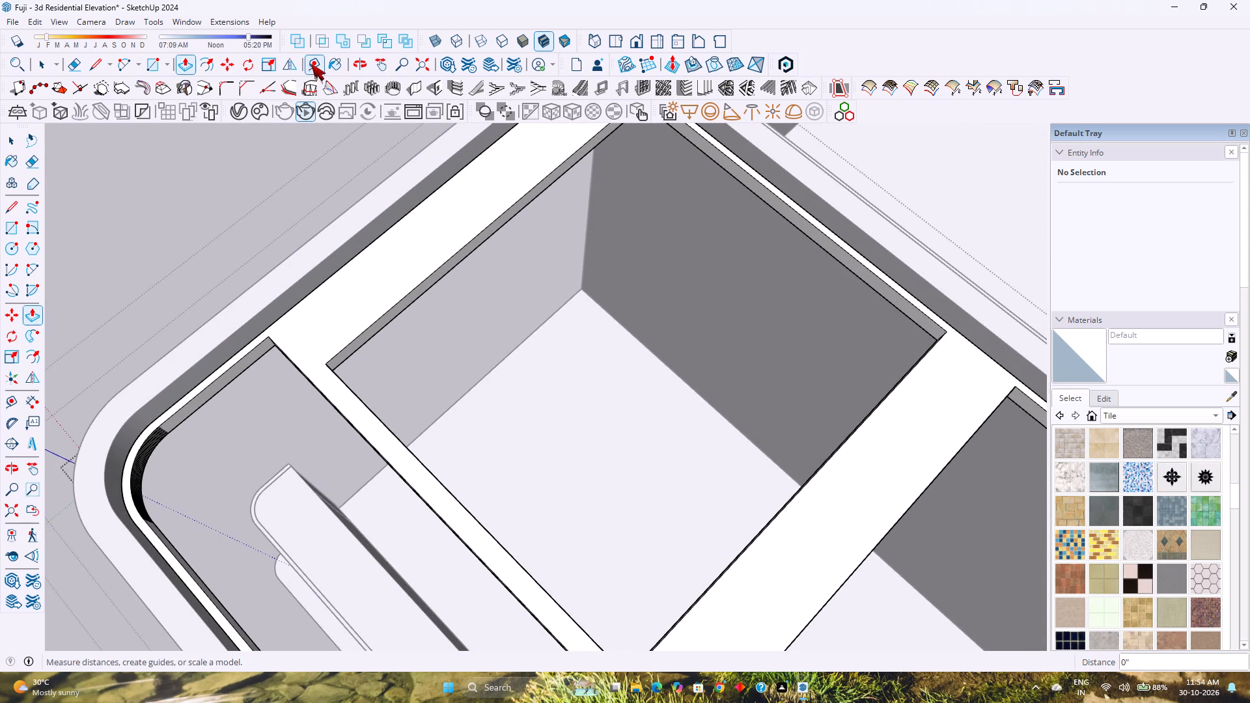
left_click(311, 64)
left_click(255, 361)
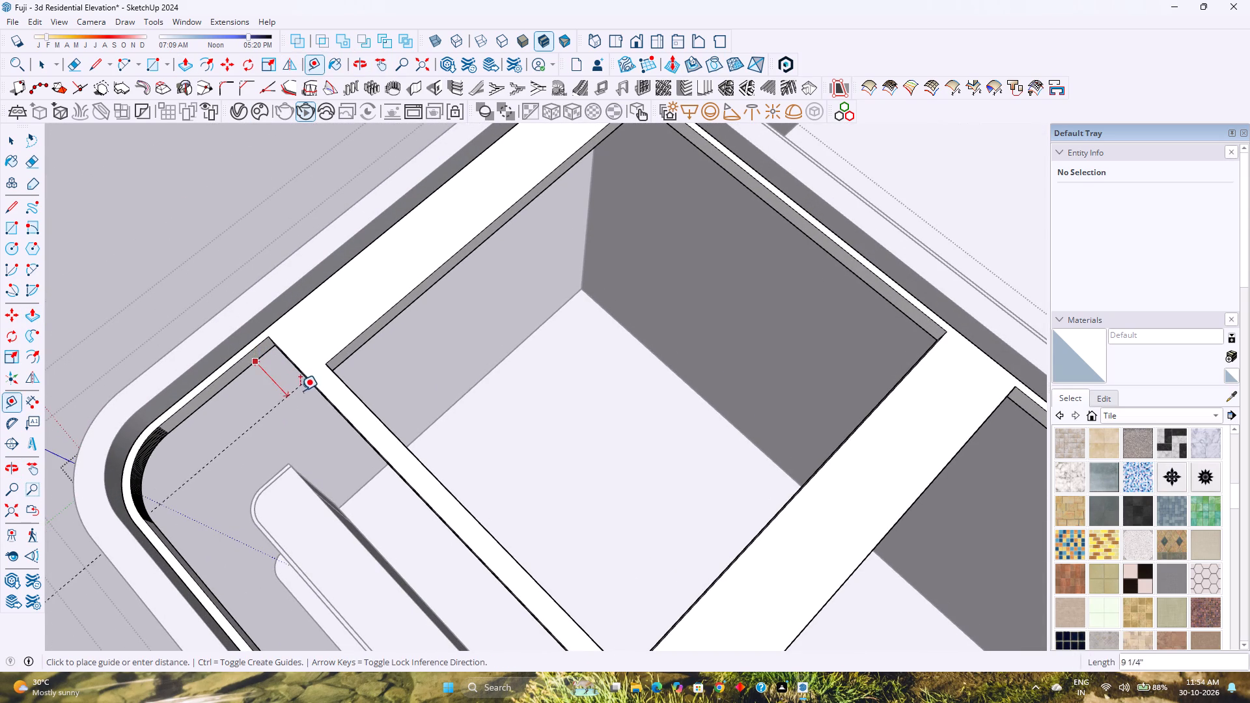
key("Right")
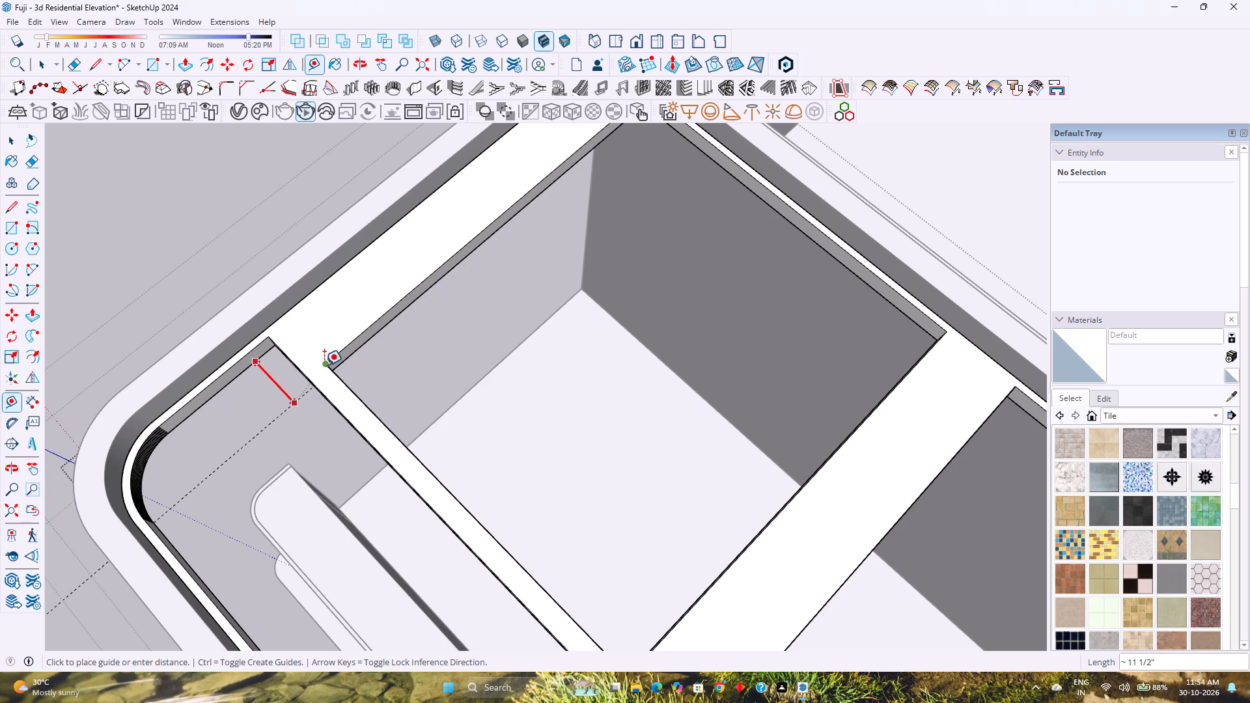
scroll(329, 374, "up", 6)
middle_click_drag(337, 368, 75, 368)
middle_click(75, 368)
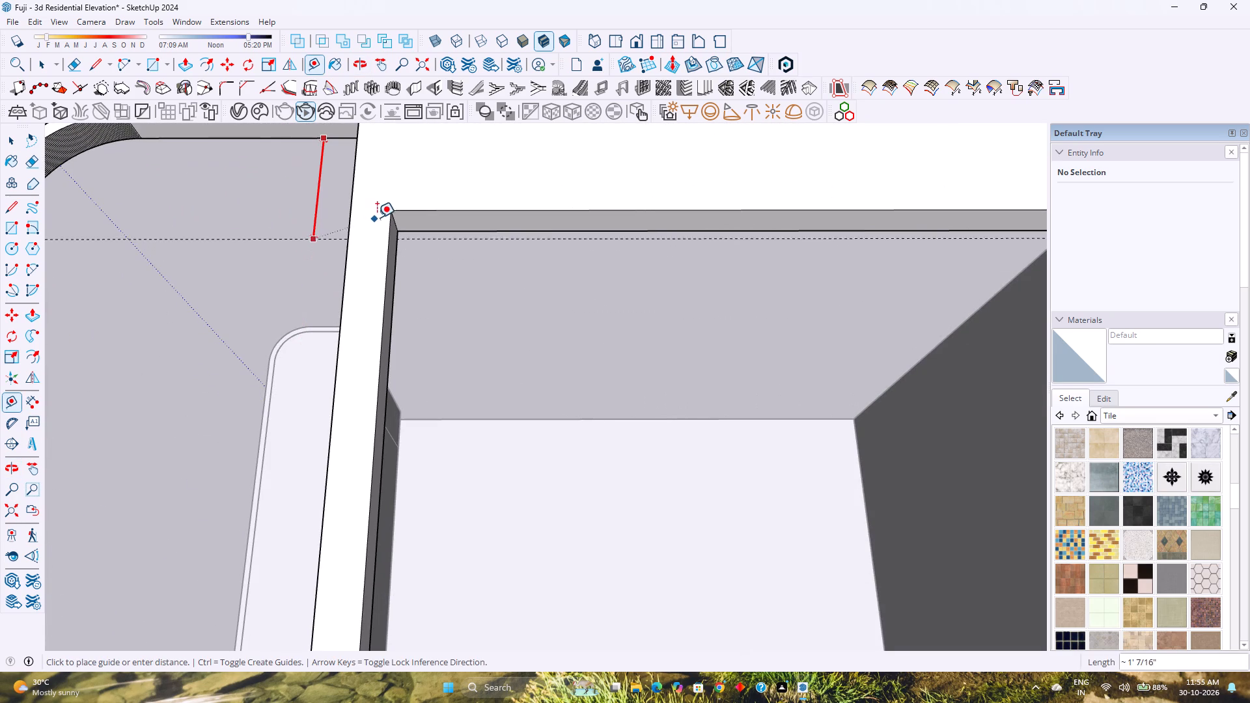
left_click(390, 212)
Draw a 3' line along the guide across the corner bay, from the curve's end to the dividing rail.
scroll(286, 262, "down", 2)
middle_click_drag(261, 284, 459, 307, "shift")
middle_click(460, 309, "shift")
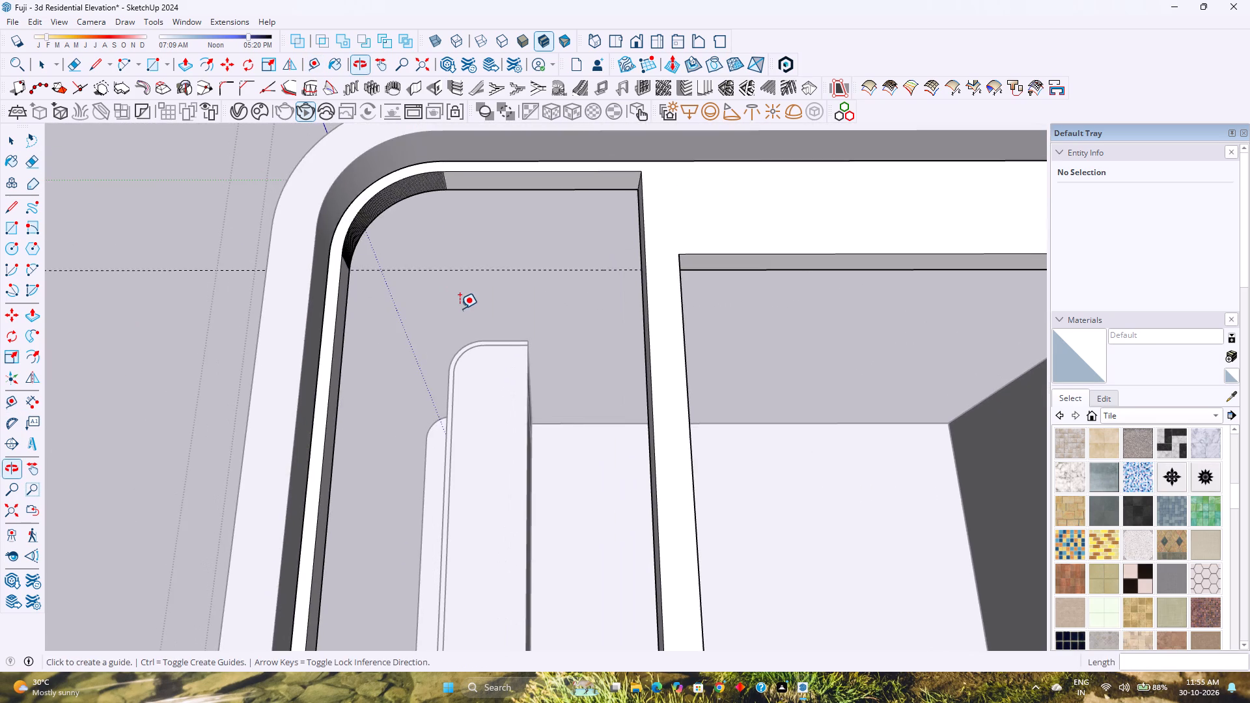
middle_click_drag(457, 309, 426, 309)
middle_click(426, 309)
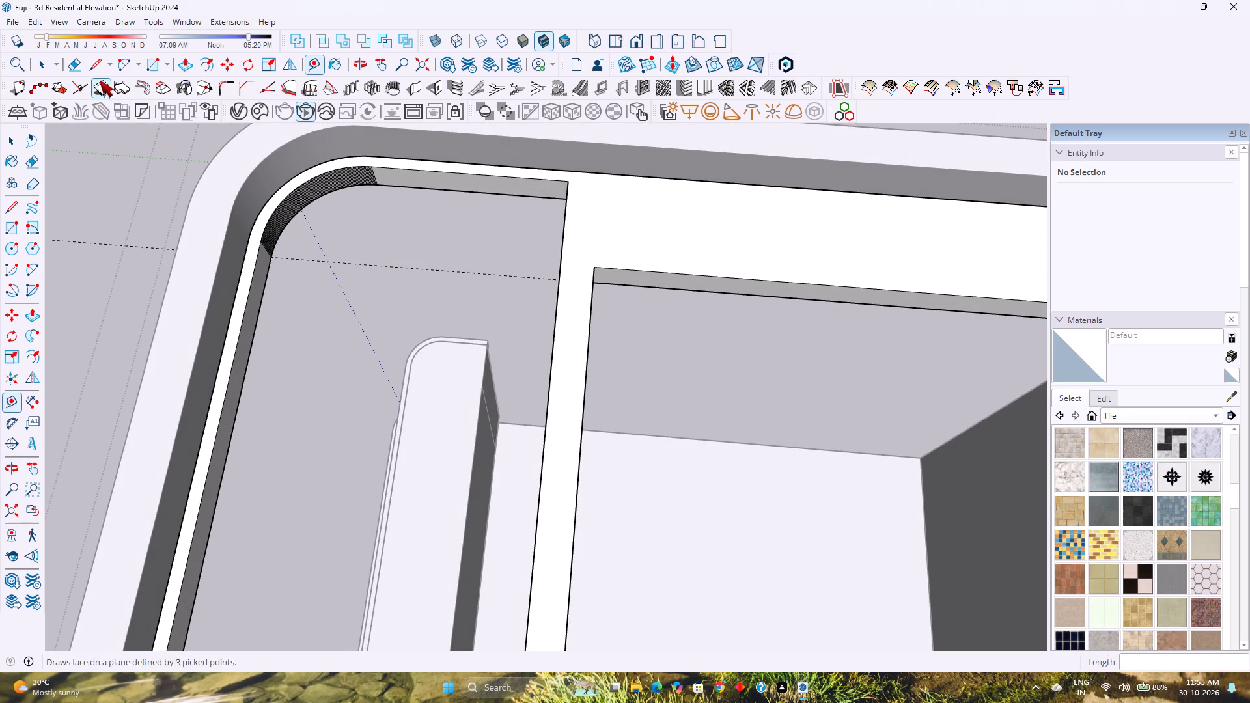
left_click(98, 68)
scroll(268, 258, "up", 2)
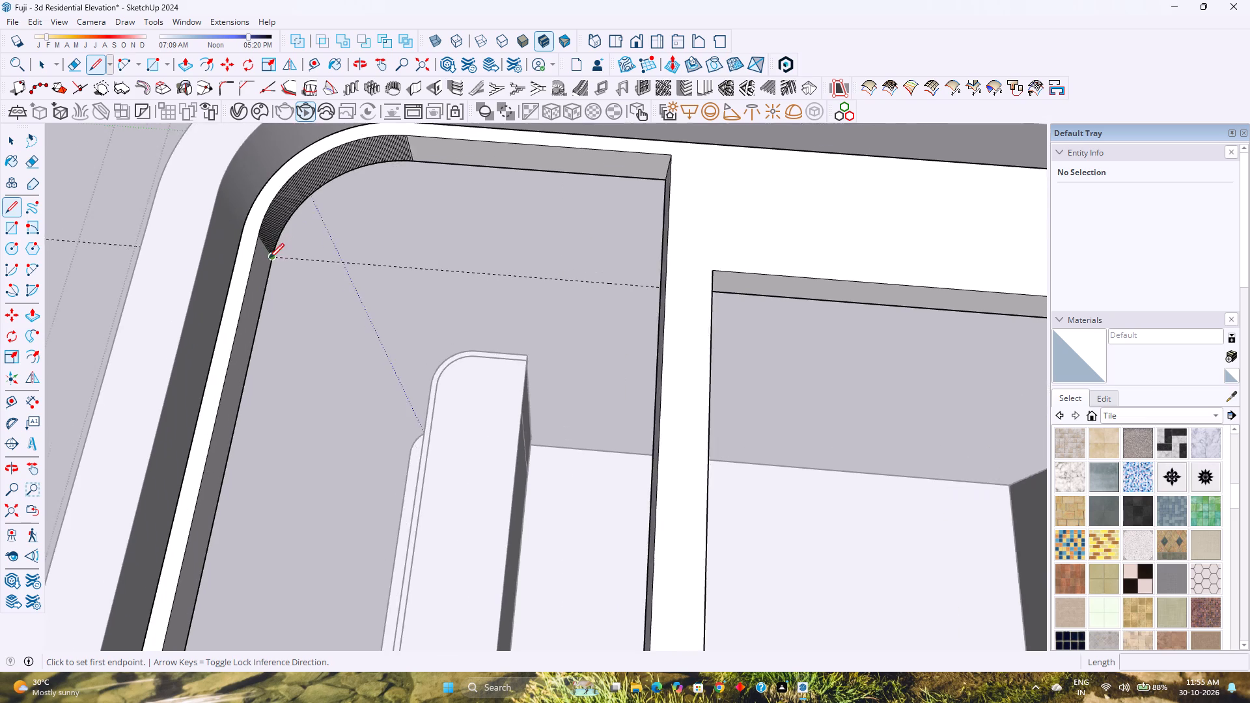
scroll(269, 258, "up", 9)
left_click(270, 258)
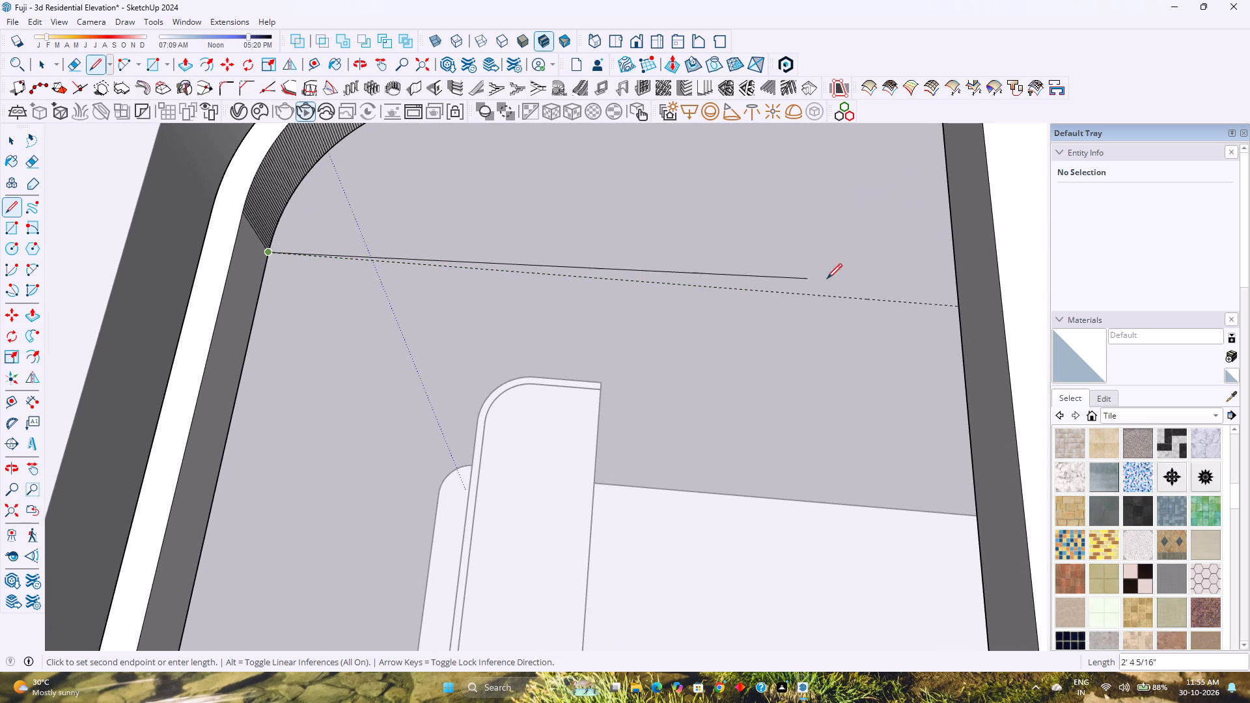
left_click(958, 307)
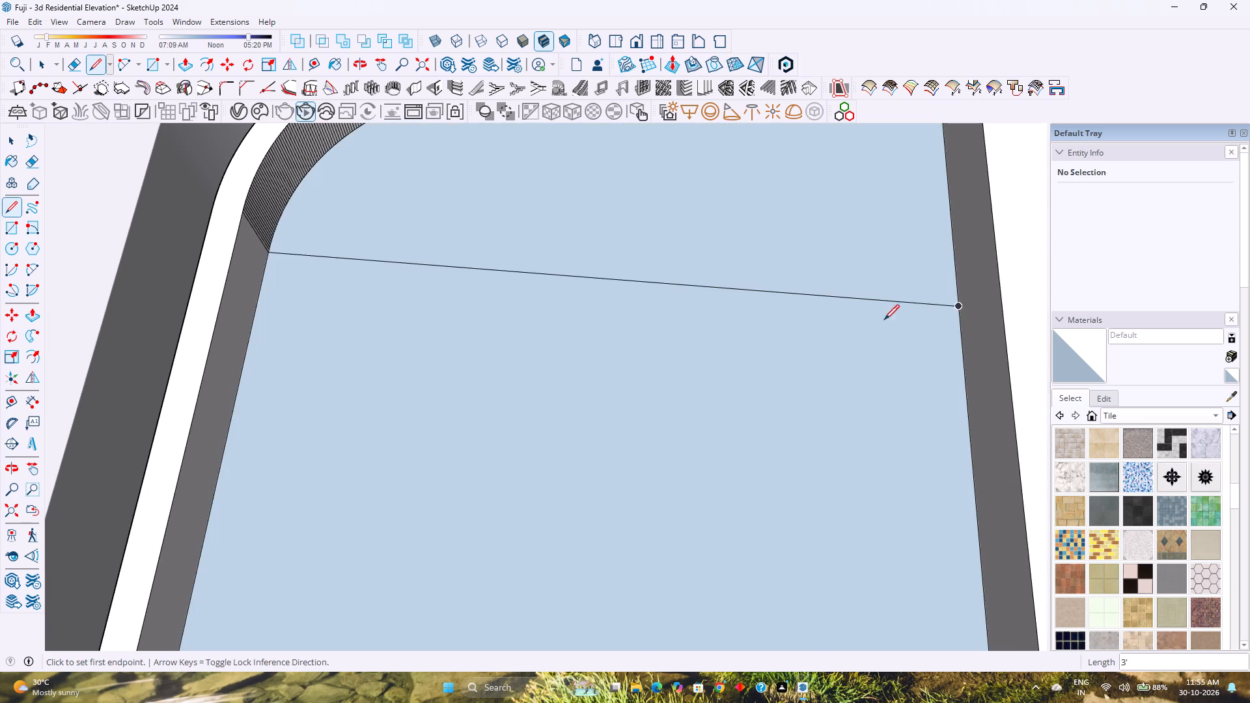
Push/Pull the curved end face of the corner bay up 4" to the frame's top surface.
middle_click_drag(822, 322, 683, 377, "shift")
middle_click(683, 377, "shift")
key("p")
left_click(656, 313)
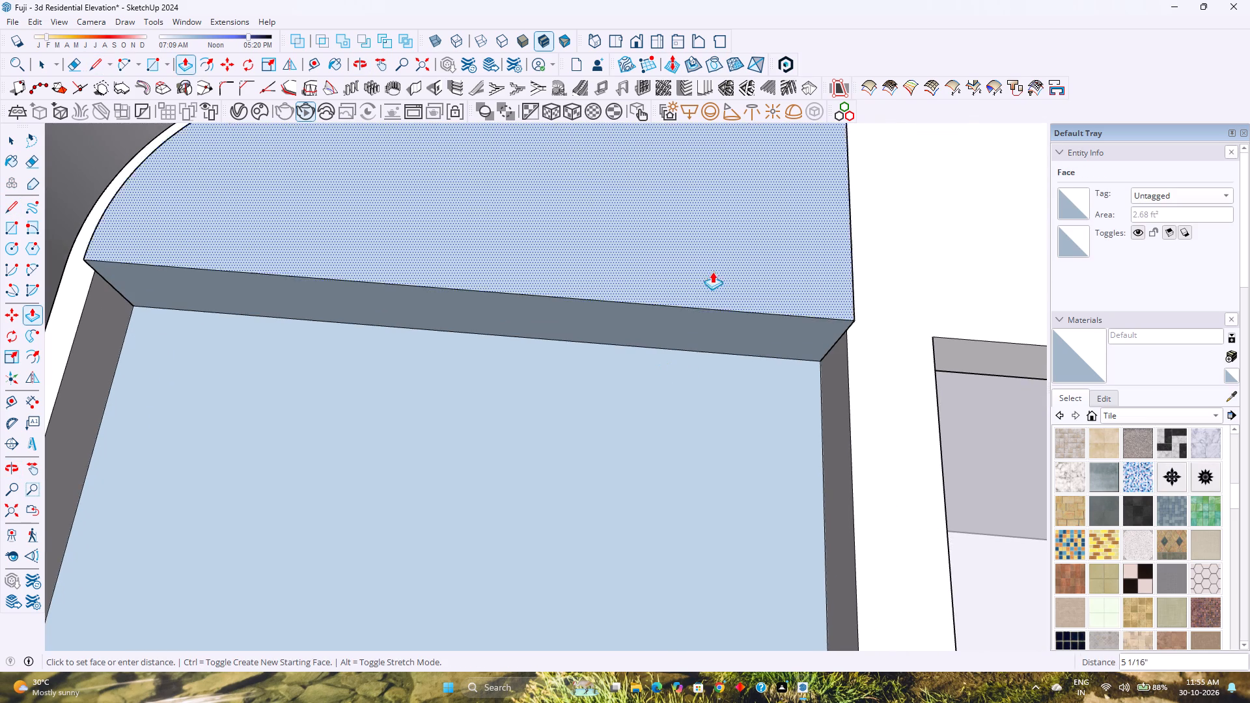
left_click(848, 335)
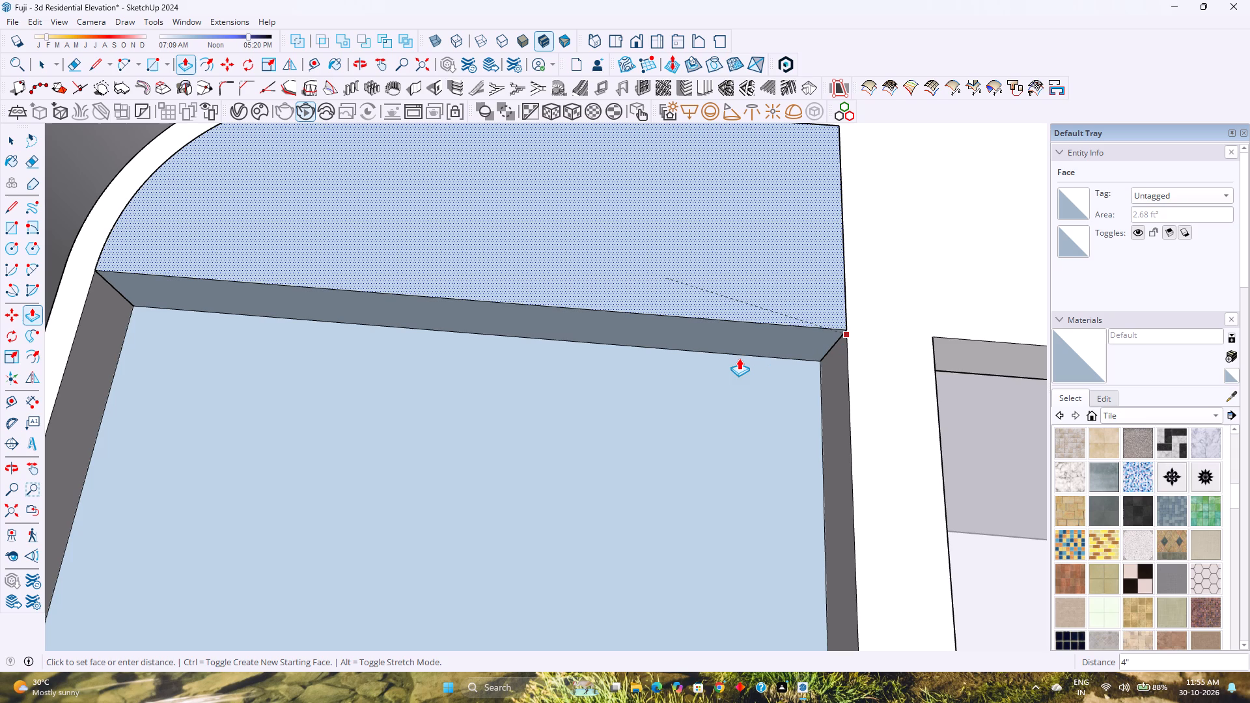
Delete the large face filling the rest of the corner bay's opening.
scroll(738, 358, "down", 4)
middle_click_drag(648, 378, 607, 372)
middle_click(608, 372)
scroll(613, 366, "down", 4)
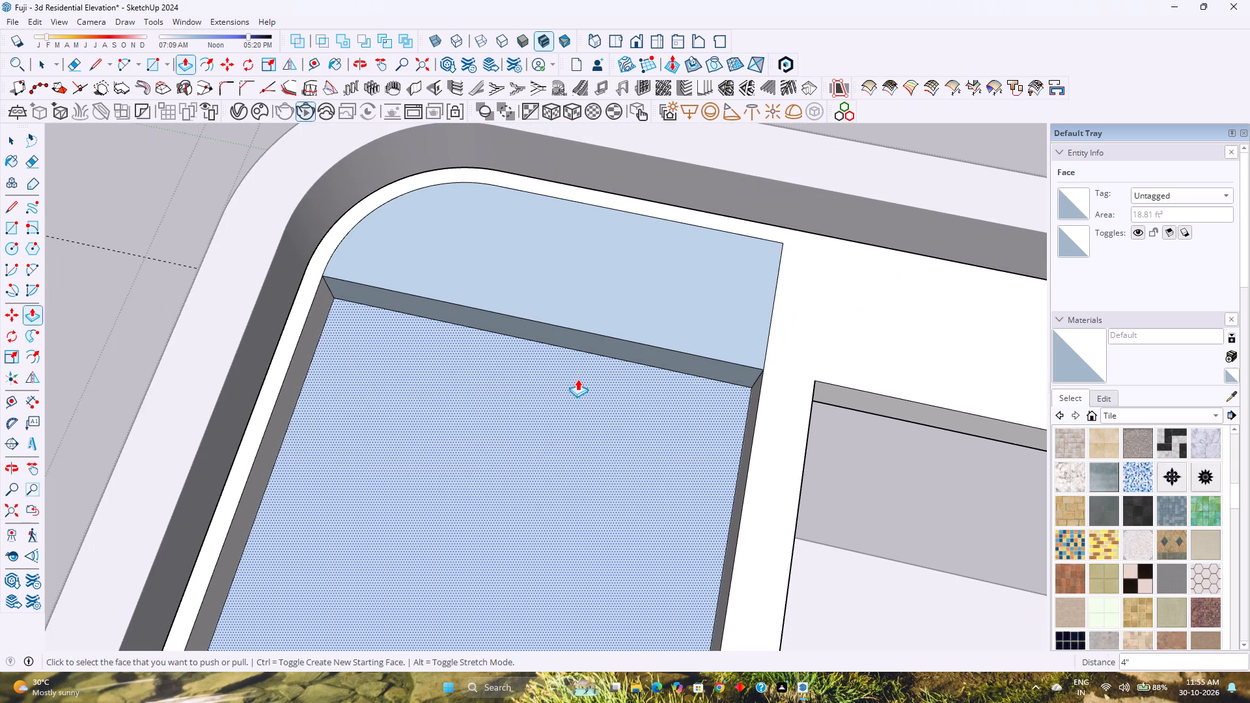
key("space")
left_click(551, 393)
key("Delete")
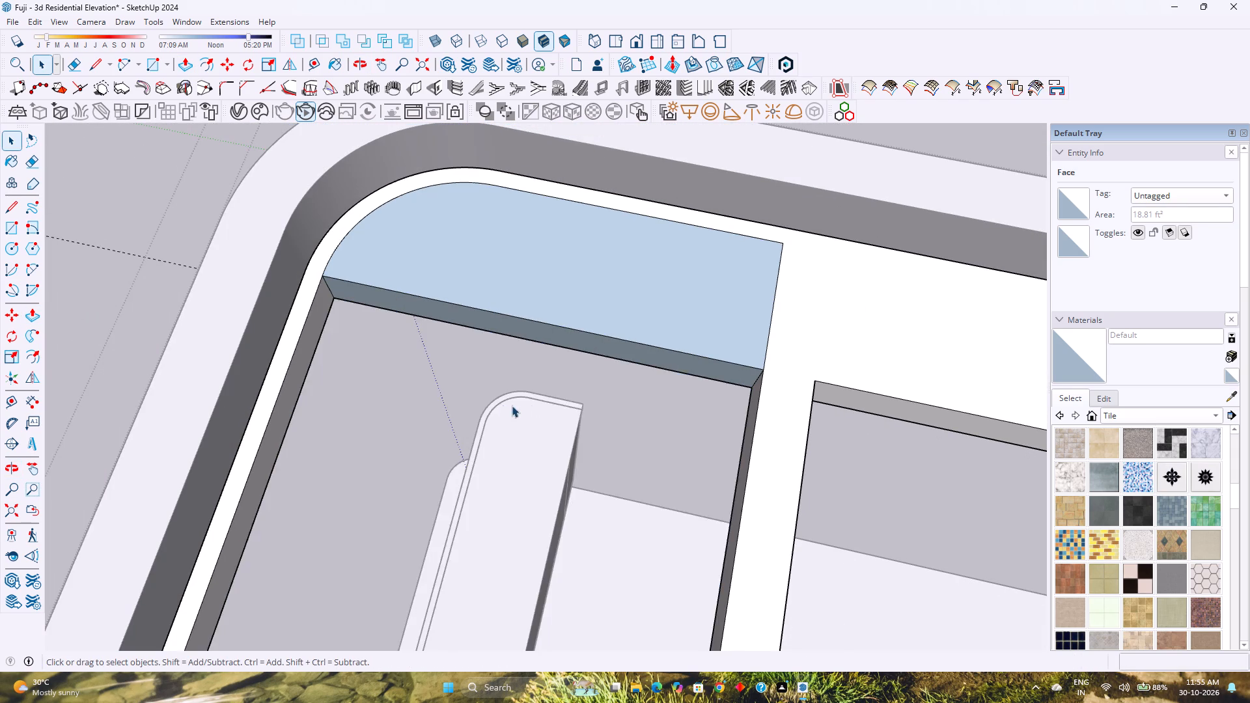
Retrace the lower edge of the raised curved infill with a 3' line, and delete the face that refills the bay opening.
middle_click_drag(482, 406, 486, 396)
middle_click_drag(483, 396, 467, 426, "shift")
middle_click(467, 426, "shift")
key("l")
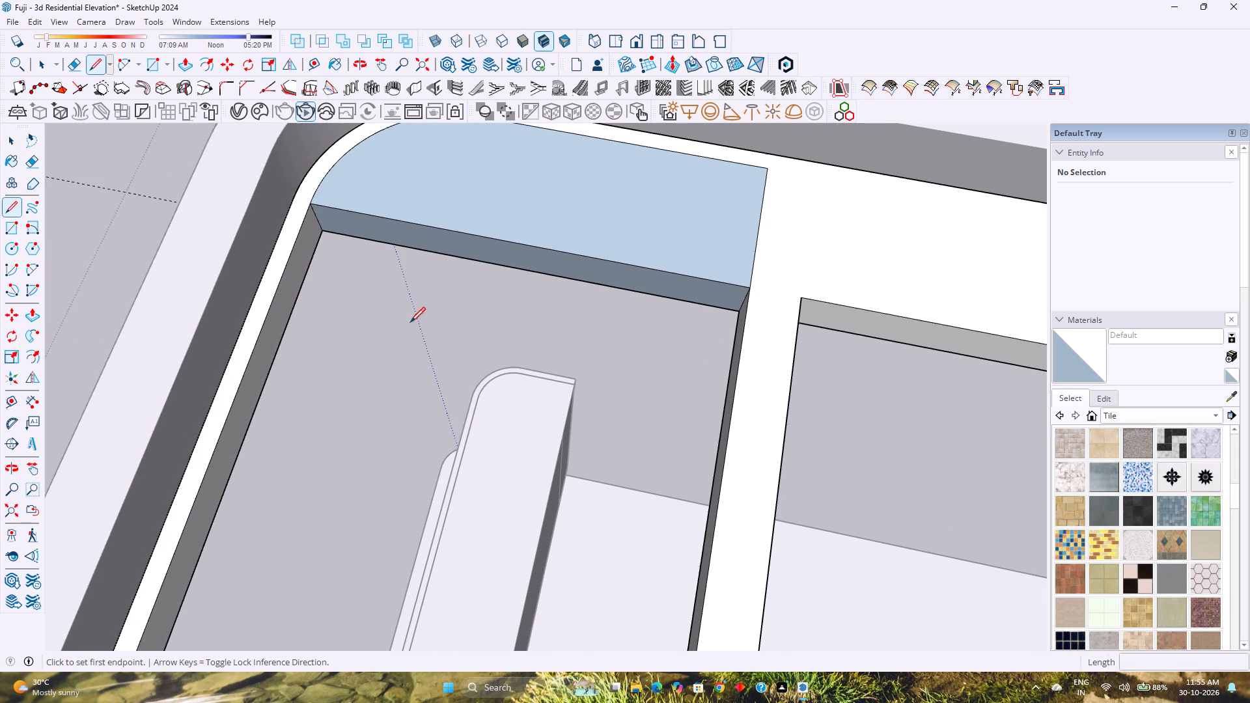
left_click(323, 232)
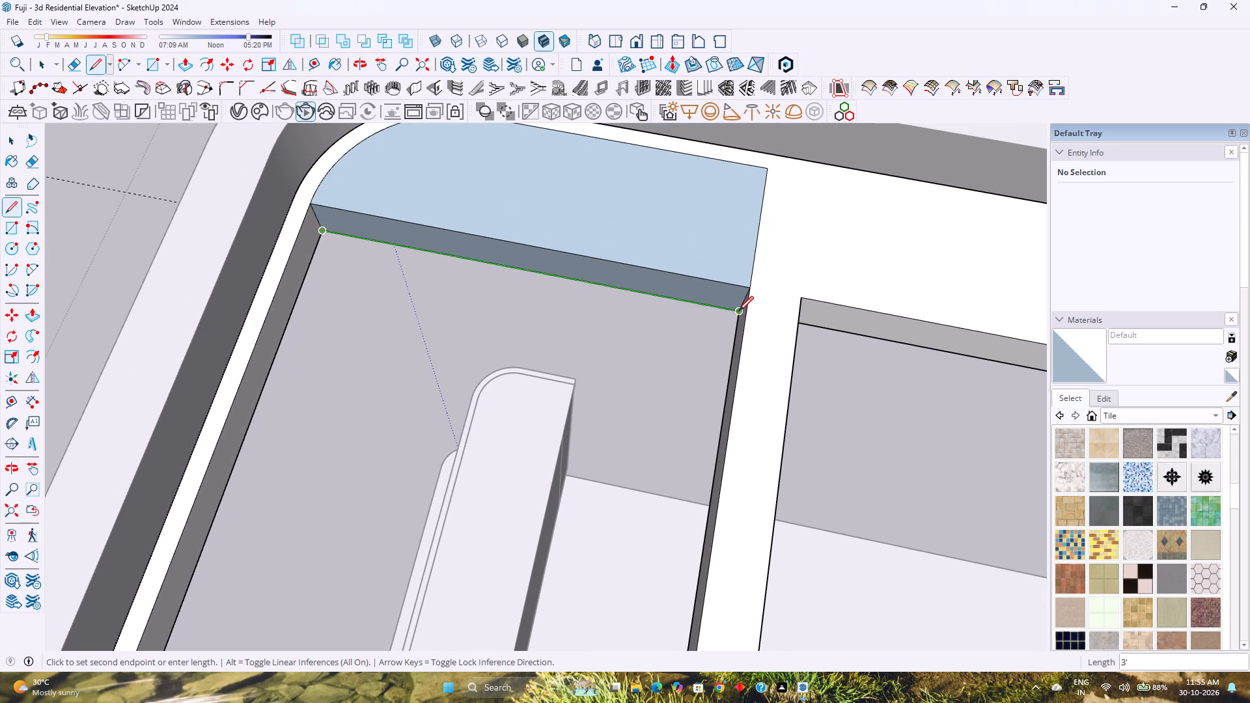
left_click(738, 311)
key("space")
left_click(604, 361)
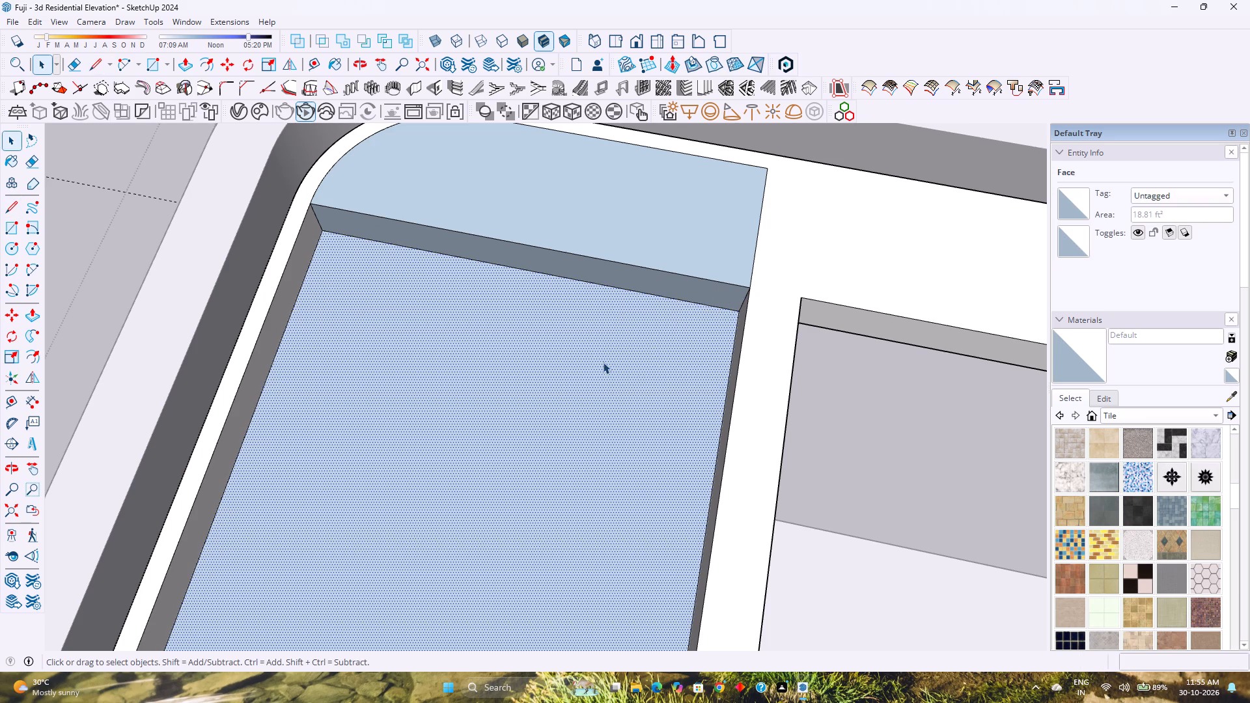
key("Delete")
Reverse the top face and the narrow side face of the raised curved infill.
left_click(591, 230)
right_click(589, 230)
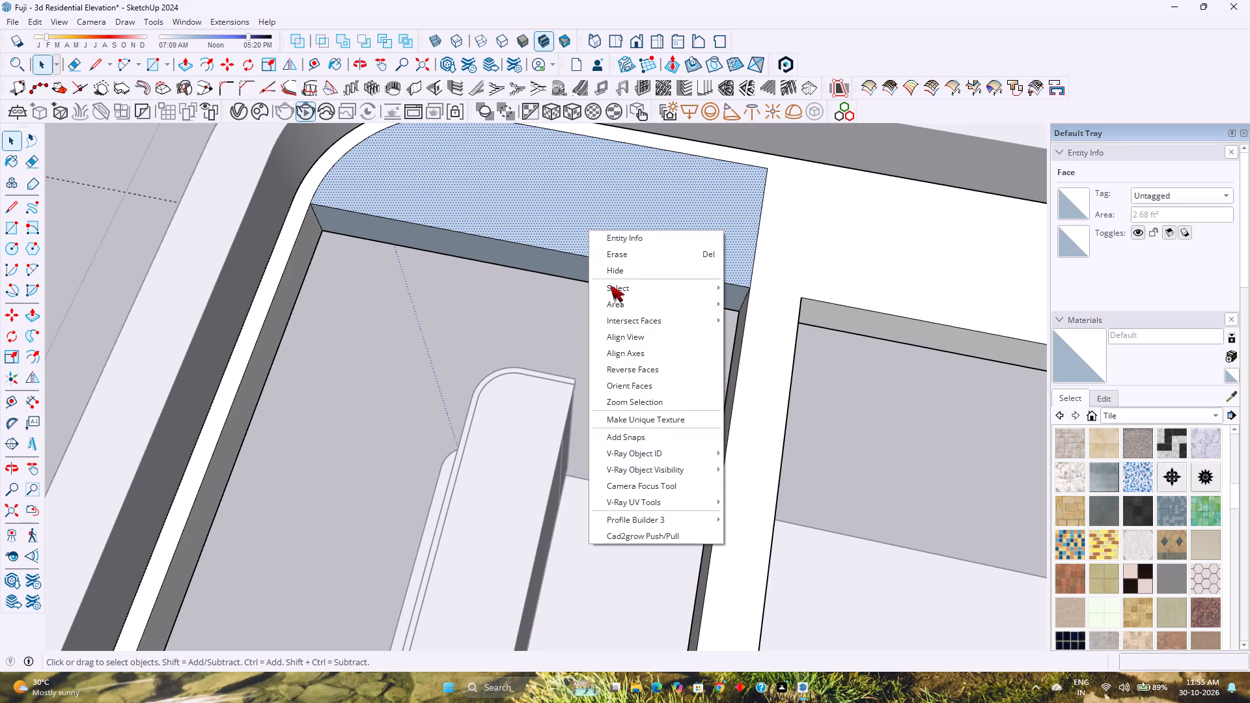
left_click(639, 372)
left_click(571, 267)
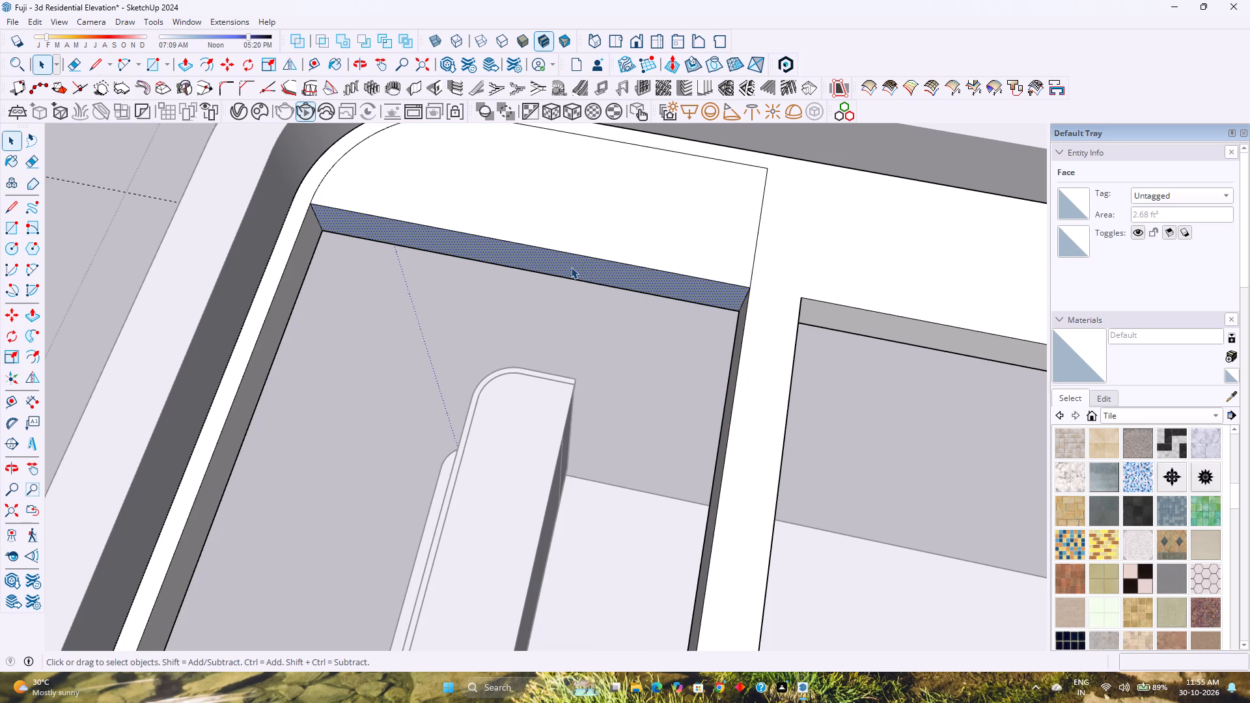
right_click(613, 277)
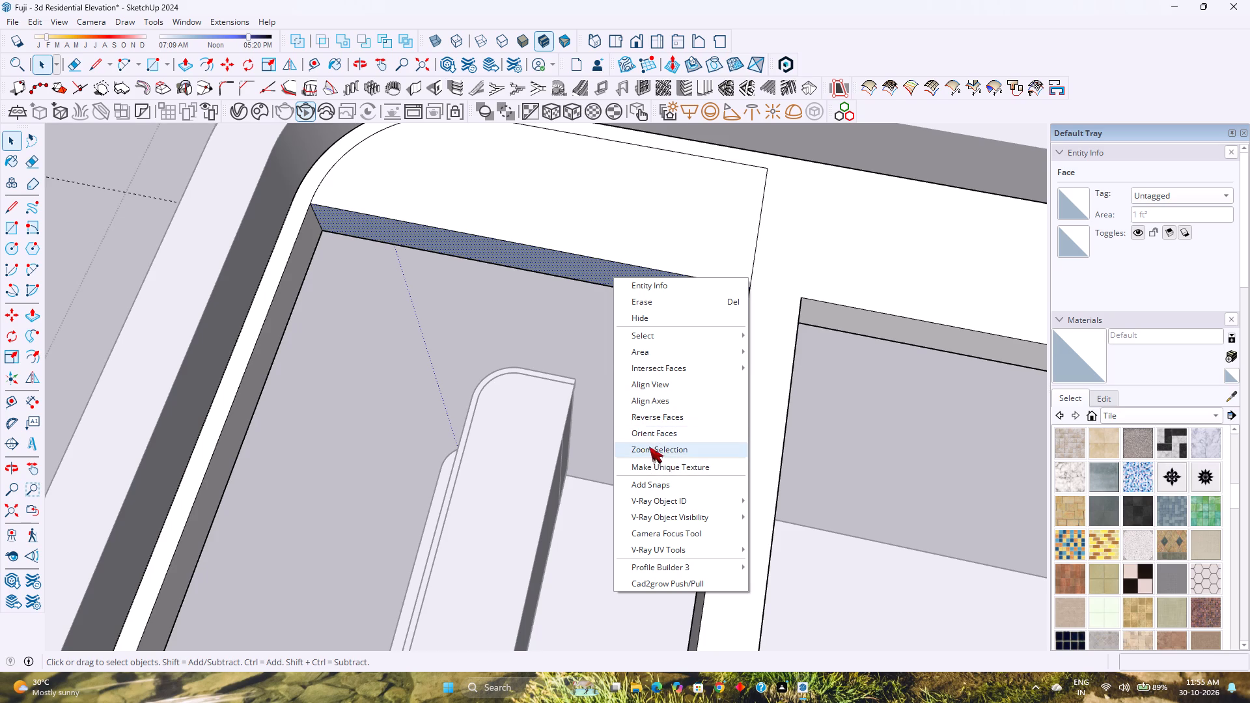
left_click(665, 419)
Erase the straight seam edges and a piece of the curved seam between the raised infill and the frame top.
middle_click_drag(668, 376, 590, 516, "shift")
key("e")
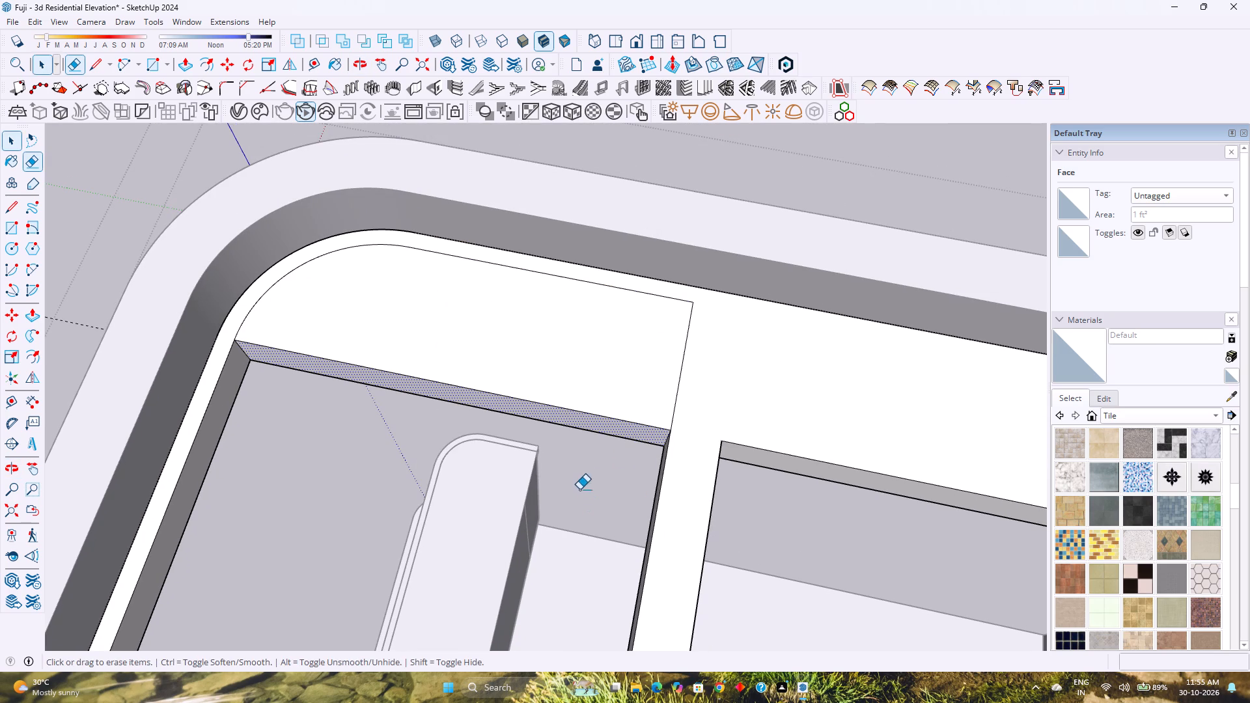
left_click(288, 274)
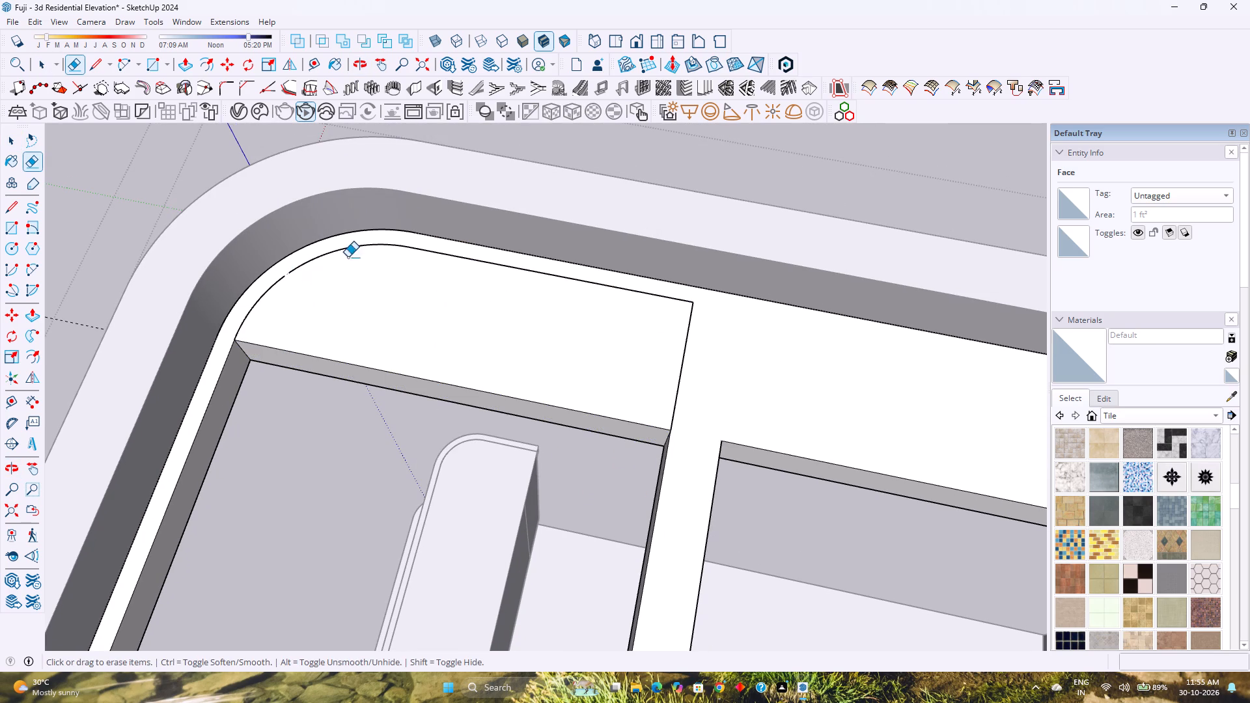
left_click(406, 243)
left_click(408, 246)
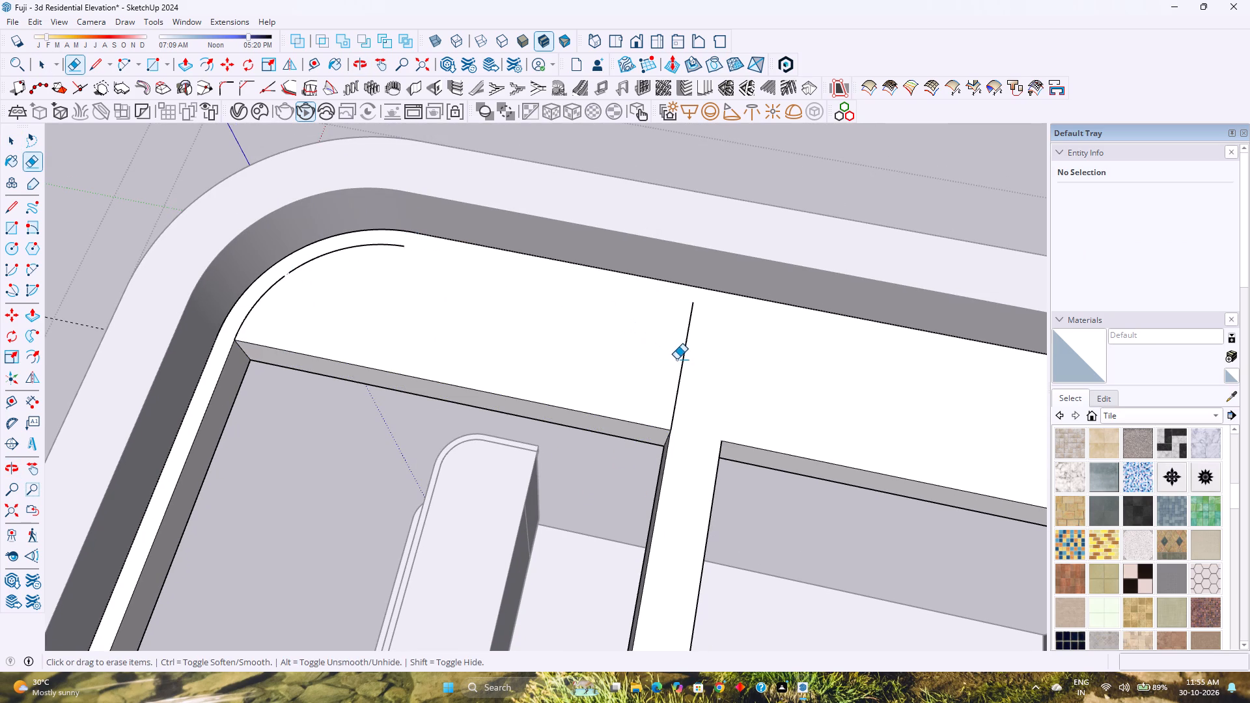
left_click(682, 362)
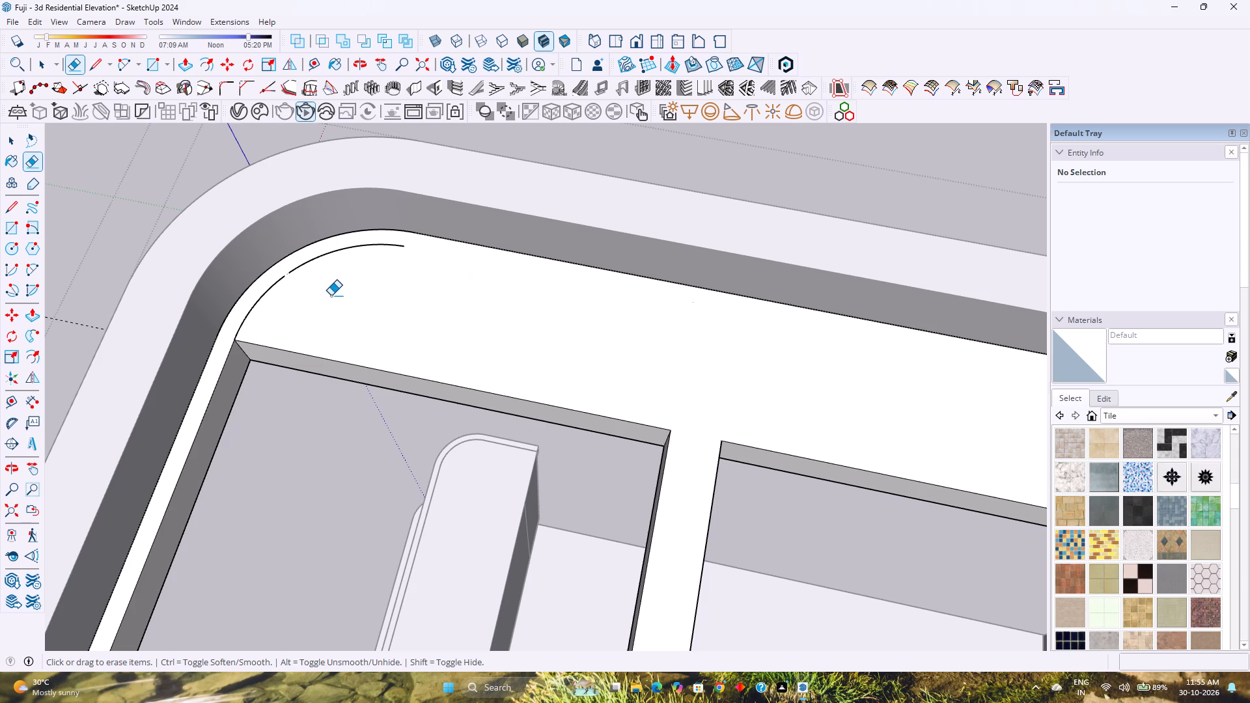
Hide the merged top face of the roof frame to expose the corner's interior.
key("space")
left_click(331, 296)
right_click(331, 296)
left_click(395, 342)
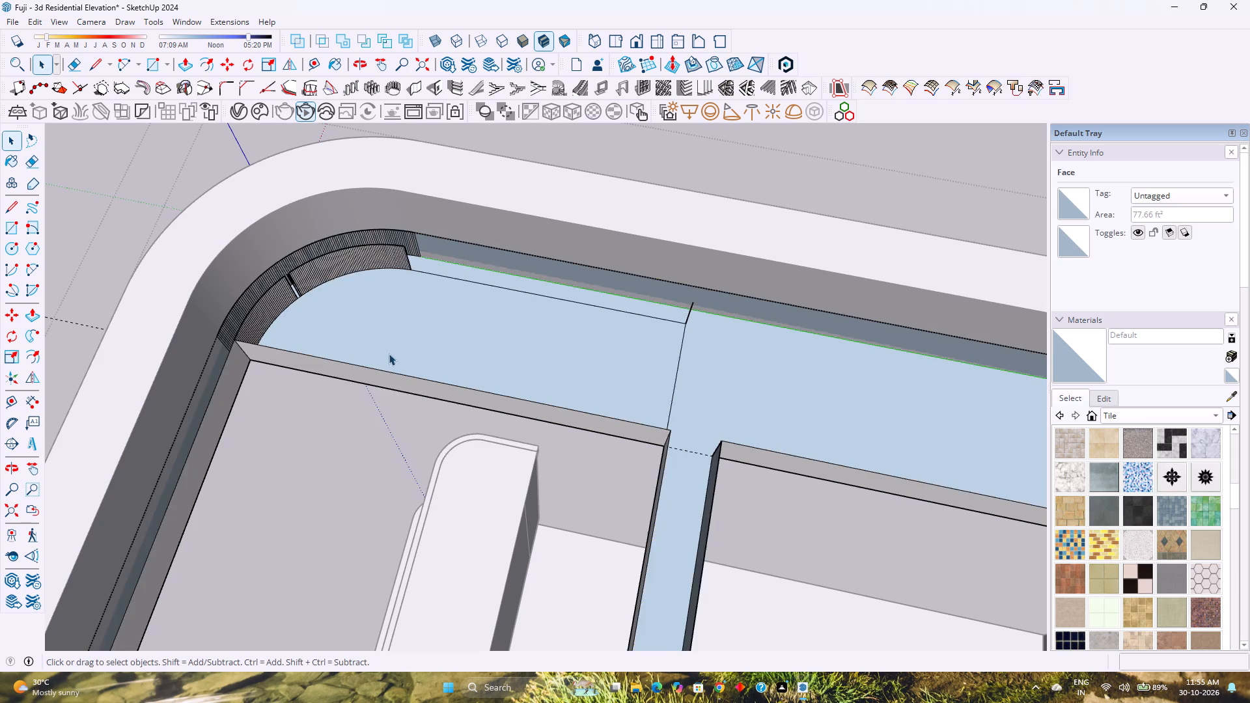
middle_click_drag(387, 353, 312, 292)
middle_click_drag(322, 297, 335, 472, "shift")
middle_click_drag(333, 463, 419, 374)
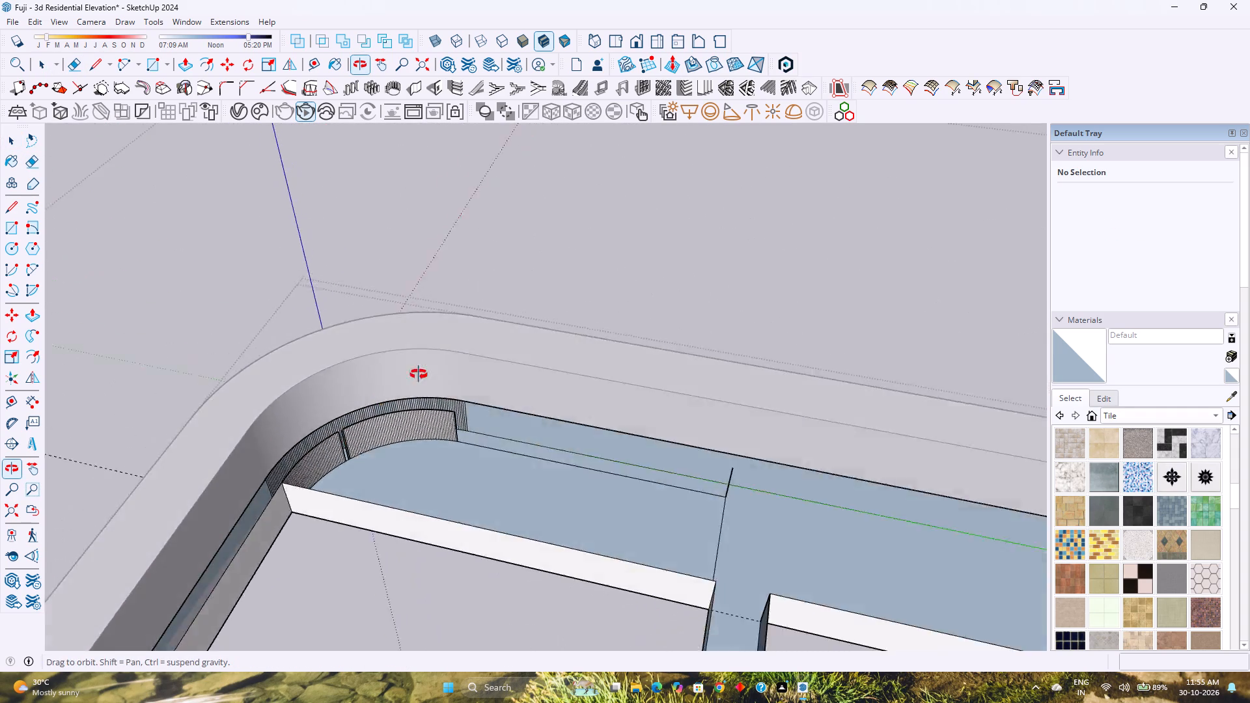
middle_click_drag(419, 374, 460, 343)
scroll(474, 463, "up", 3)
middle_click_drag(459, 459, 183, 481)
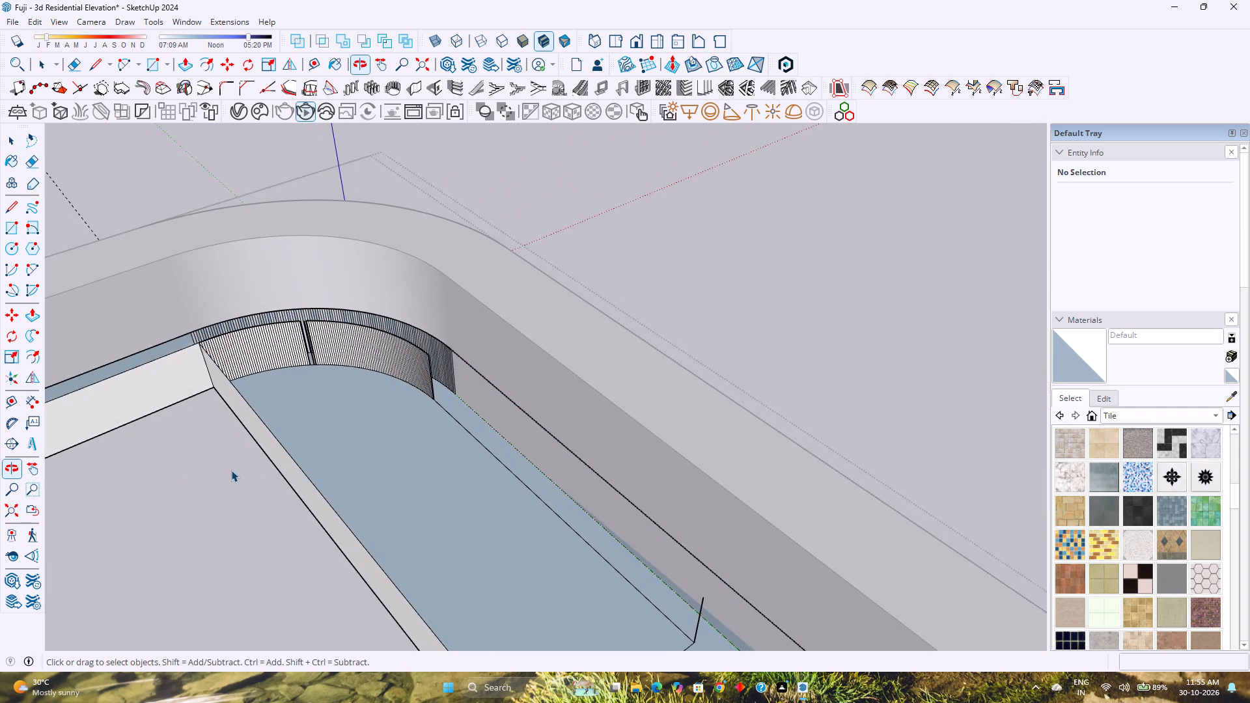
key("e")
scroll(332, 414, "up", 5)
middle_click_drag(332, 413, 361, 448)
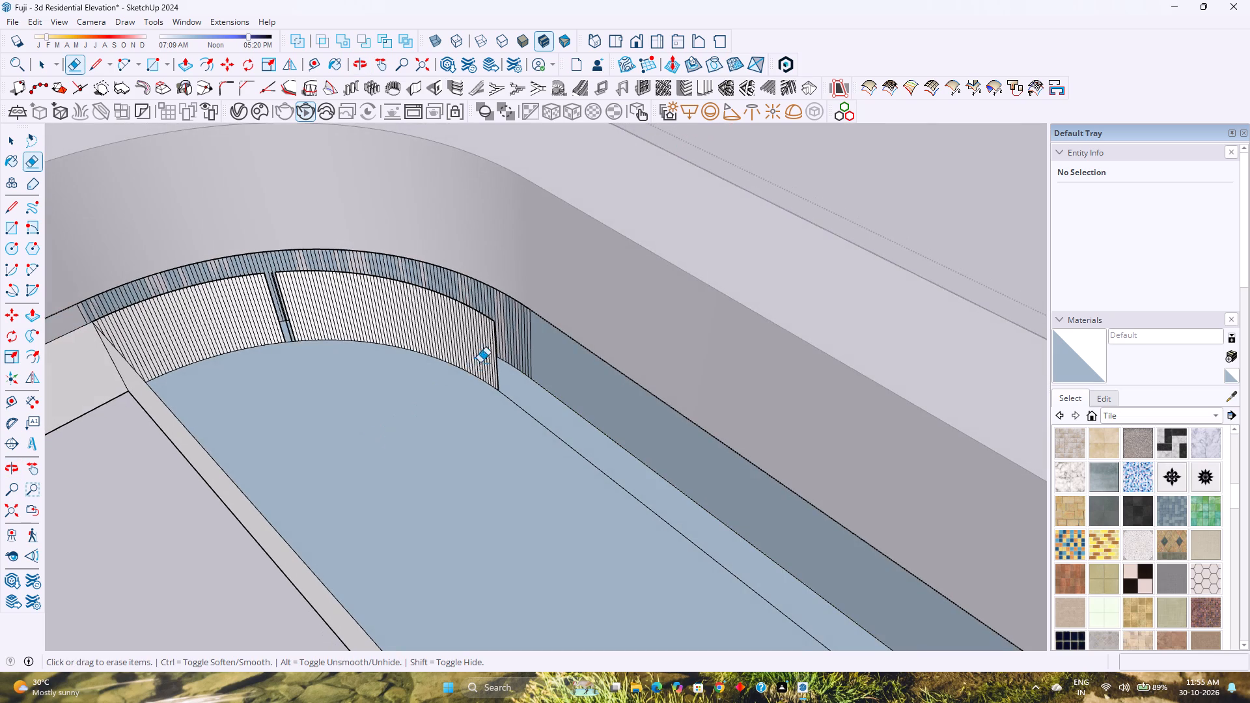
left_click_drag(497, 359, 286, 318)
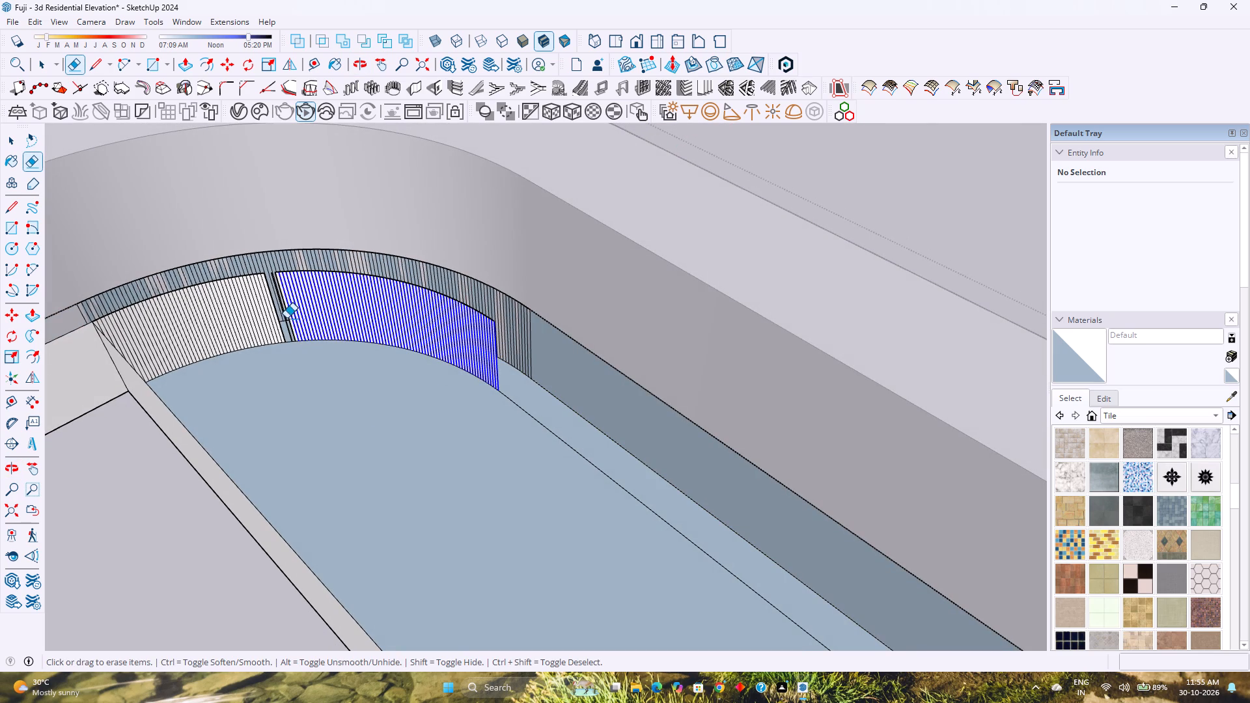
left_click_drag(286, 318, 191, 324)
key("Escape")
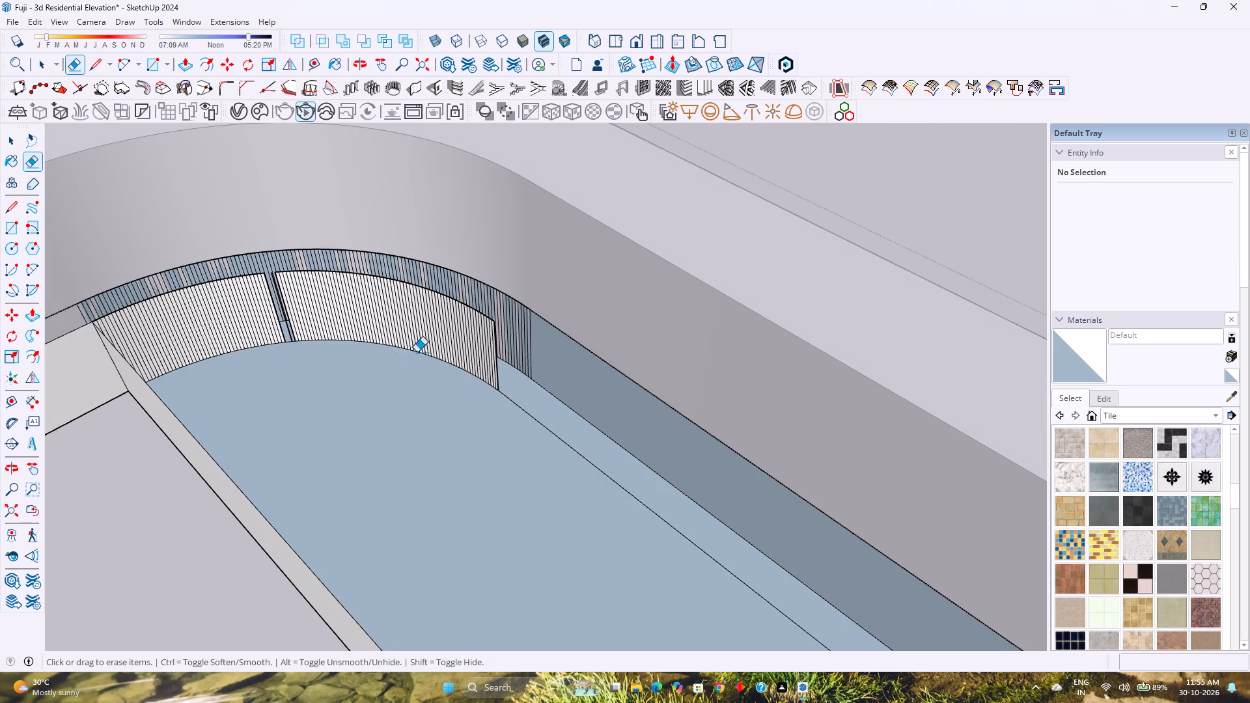
Erase the closely spaced vertical edges and end edge of both inner curved wall pieces inside the exposed frame corner.
middle_click_drag(398, 360, 521, 475)
middle_click(521, 475)
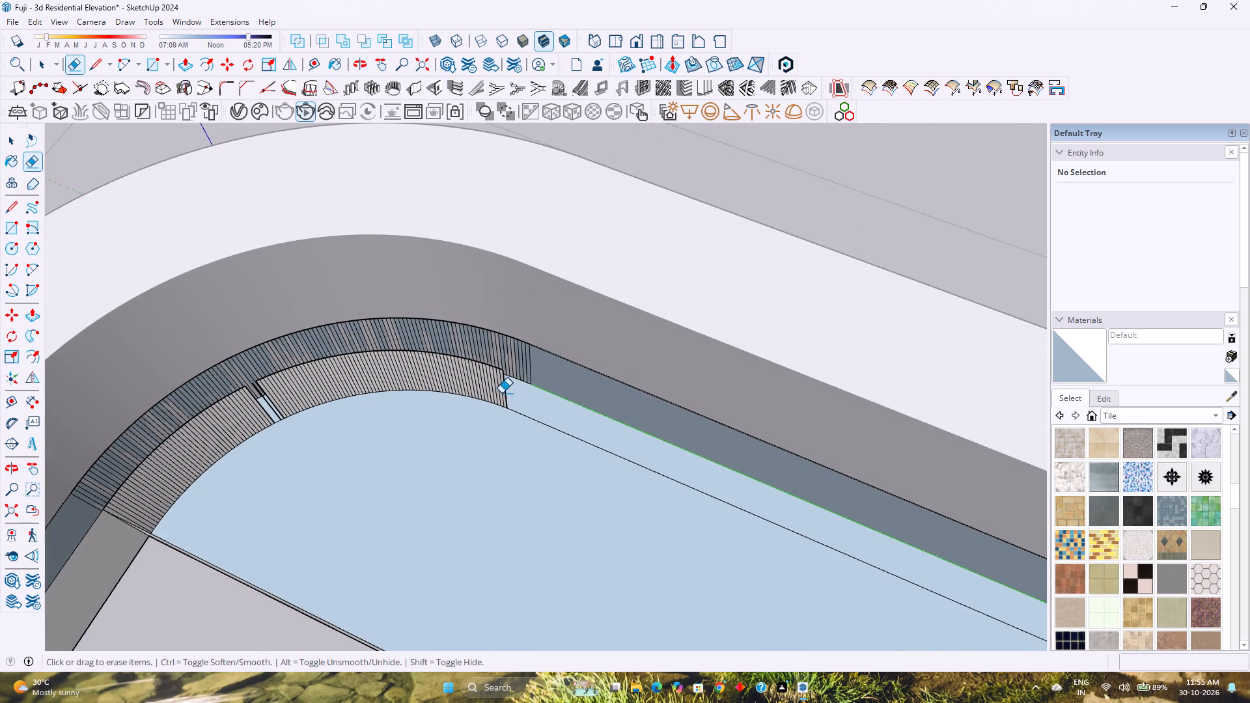
left_click_drag(500, 391, 320, 373)
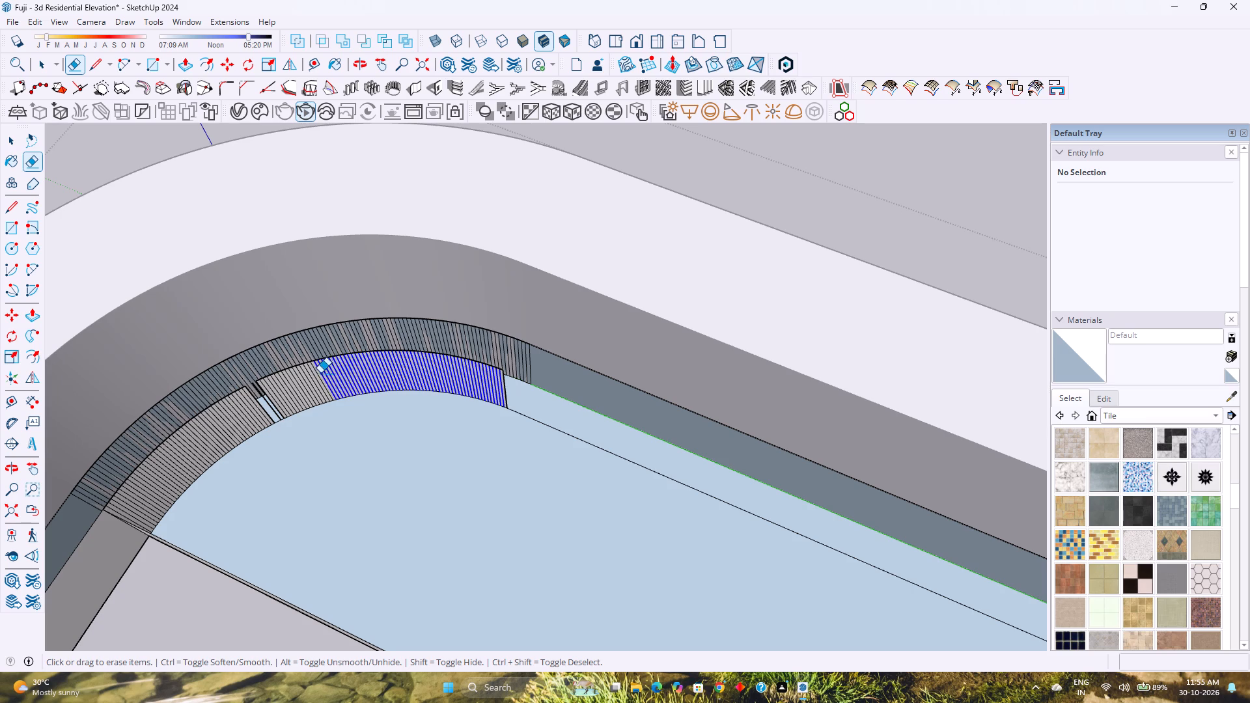
left_click_drag(320, 373, 267, 403)
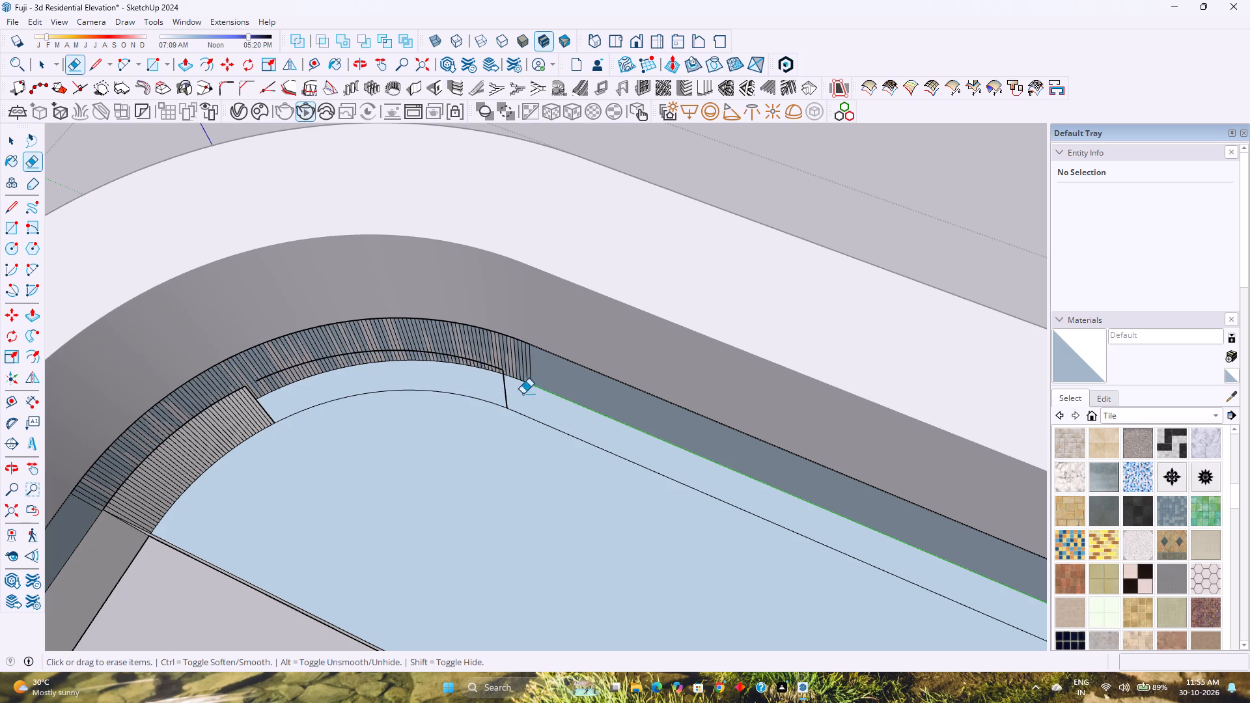
left_click(505, 397)
left_click_drag(268, 410, 155, 503)
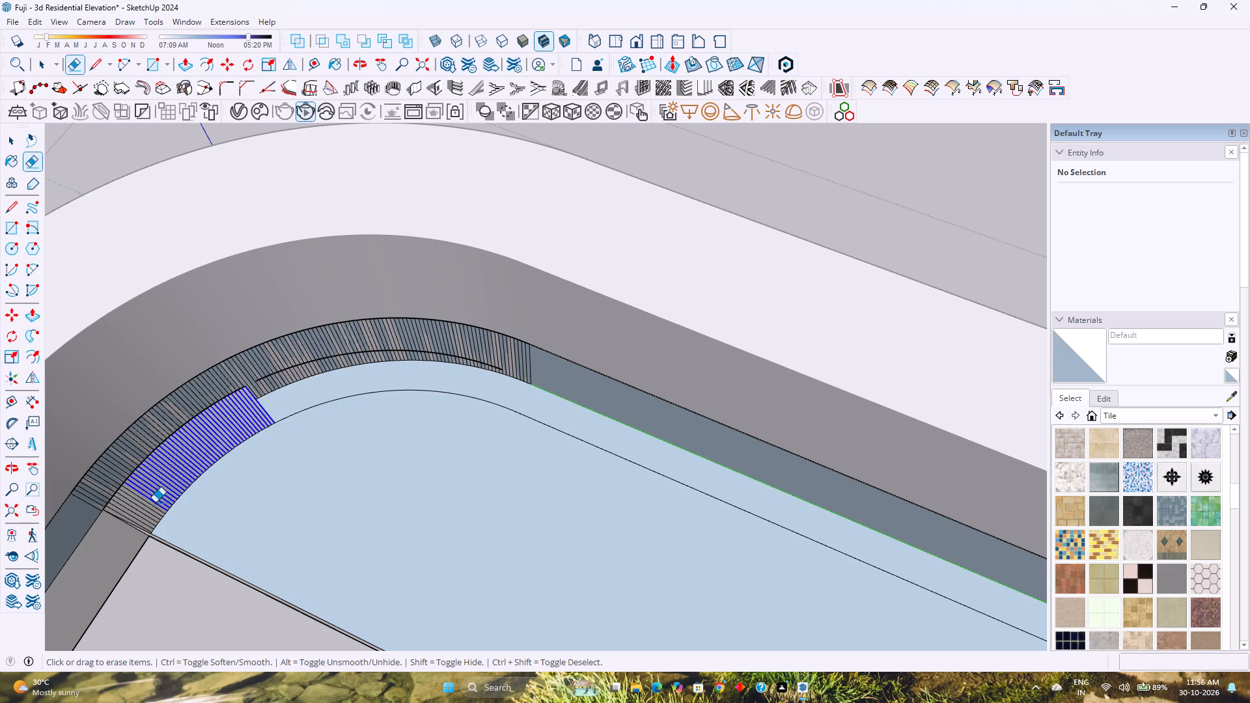
left_click_drag(155, 503, 137, 523)
Erase the loose arc left beside the corner's short side, including its small remaining fragments.
middle_click_drag(139, 510, 361, 542)
middle_click_drag(366, 537, 436, 415, "shift")
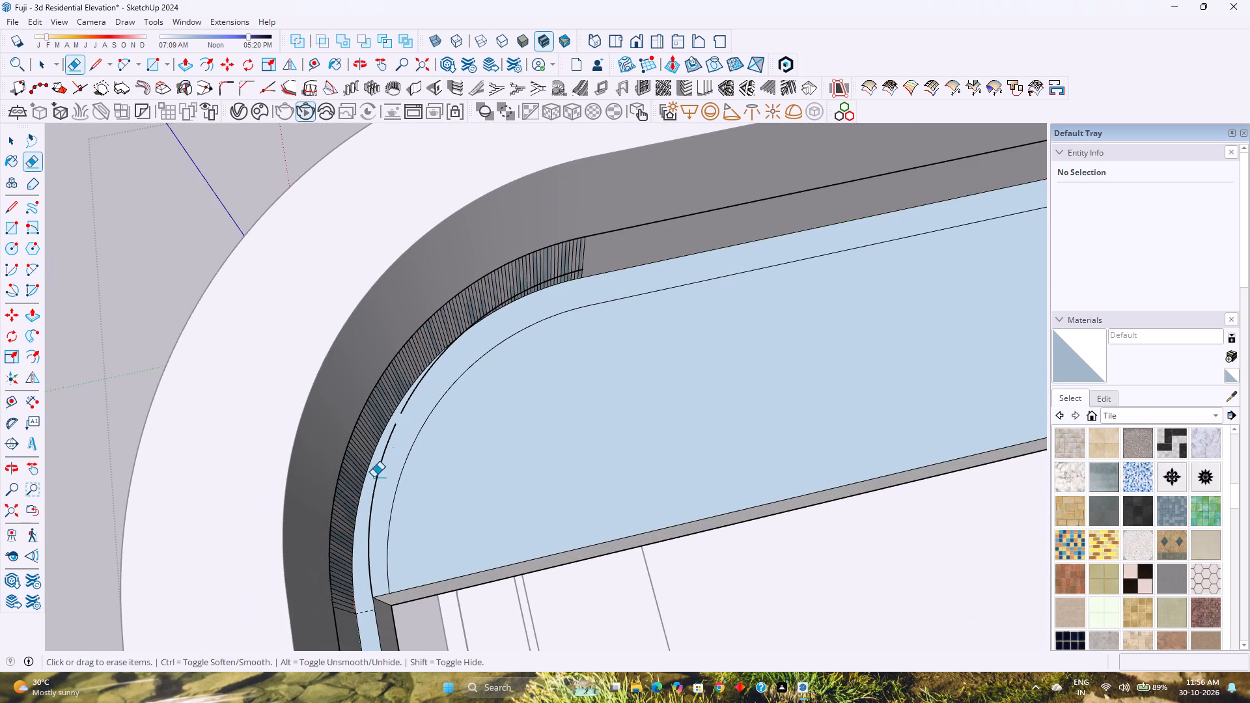
left_click_drag(395, 423, 376, 471)
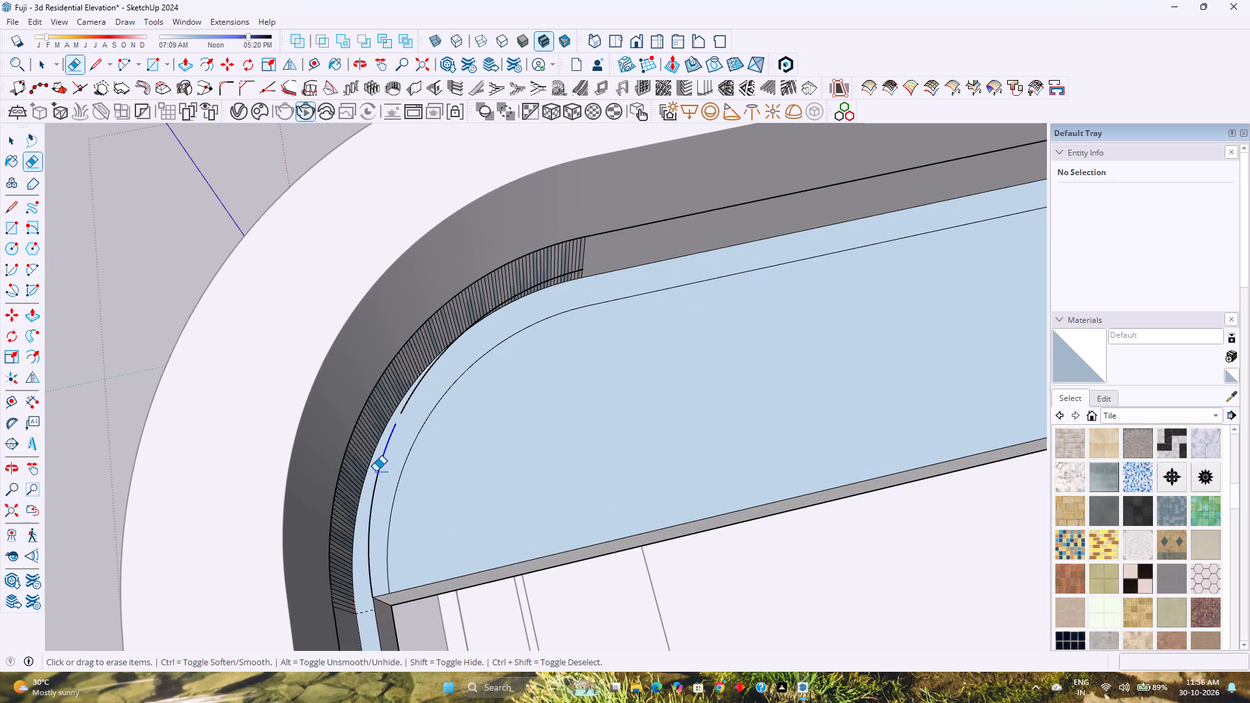
left_click_drag(376, 471, 376, 476)
key("Escape")
left_click_drag(376, 478, 384, 448)
left_click_drag(384, 448, 395, 428)
left_click_drag(378, 477, 369, 555)
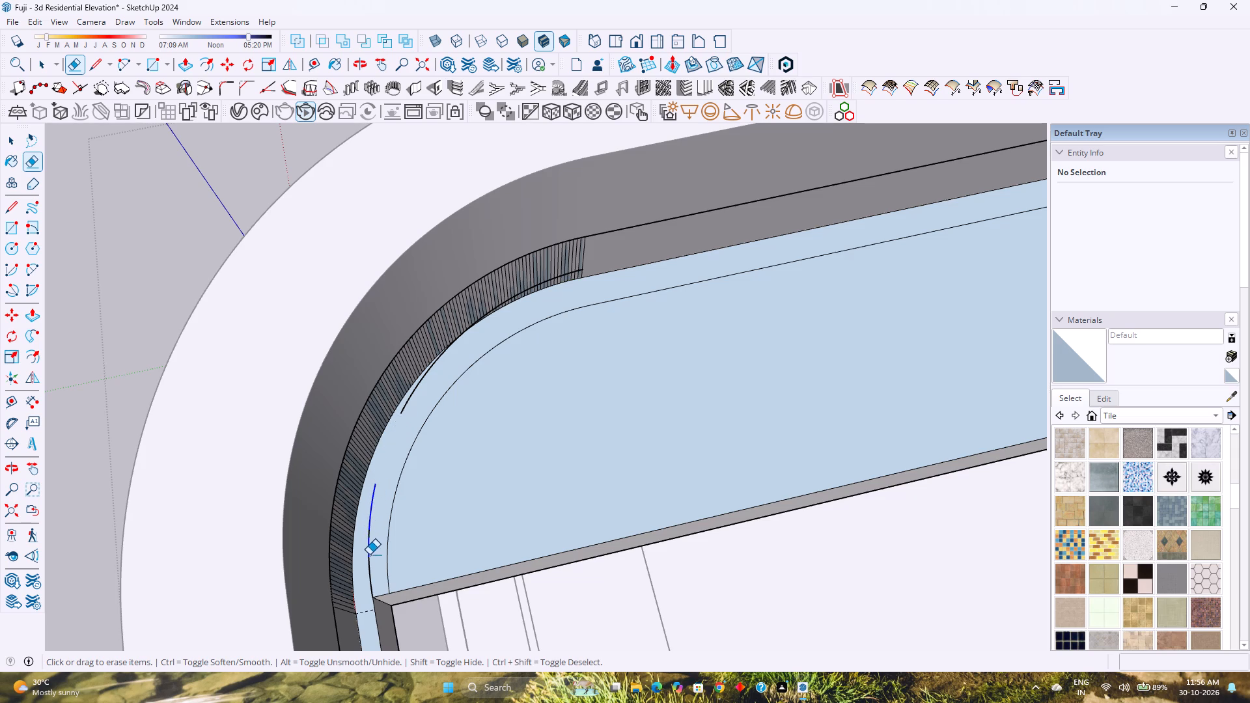
left_click_drag(369, 555, 370, 586)
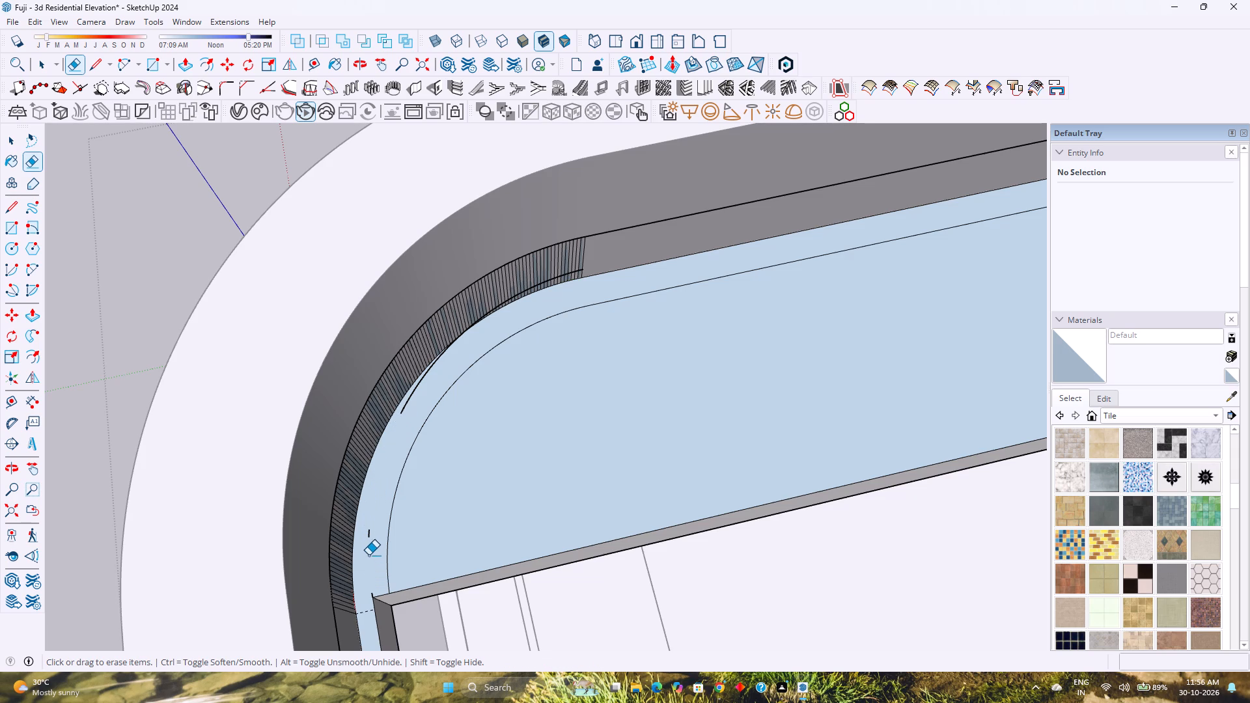
left_click(369, 532)
scroll(365, 593, "up", 4)
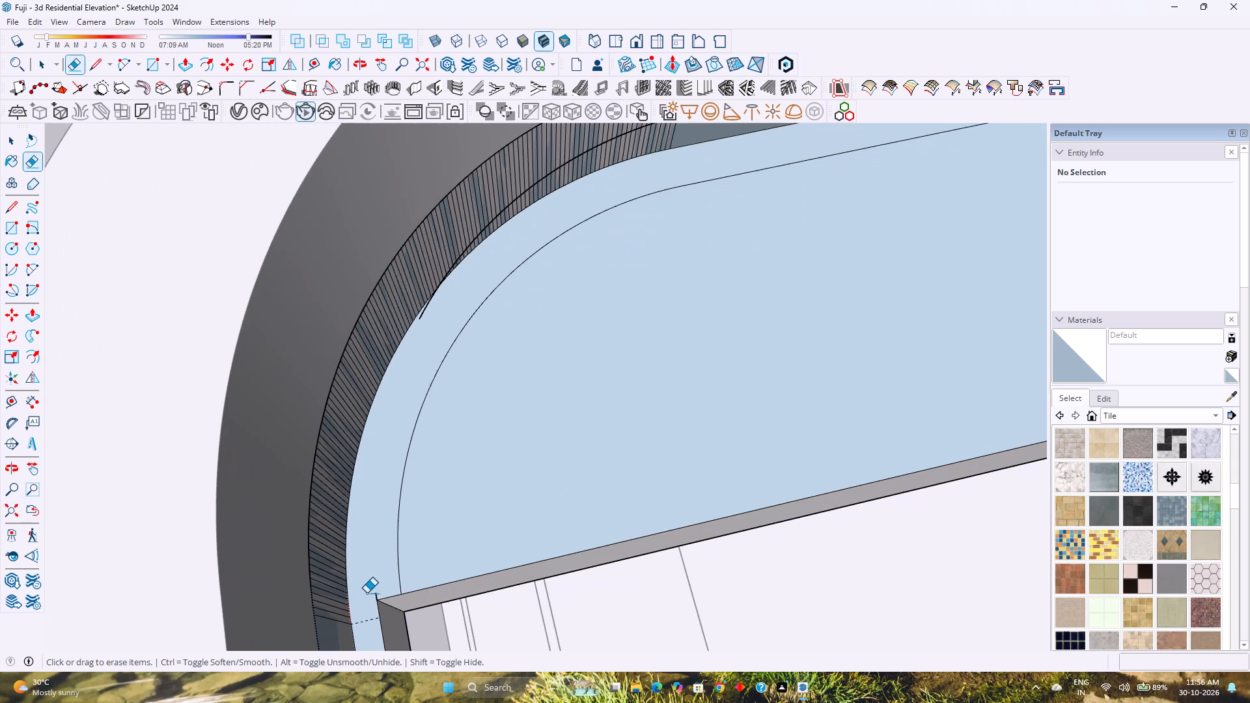
left_click(375, 598)
scroll(370, 571, "down", 5)
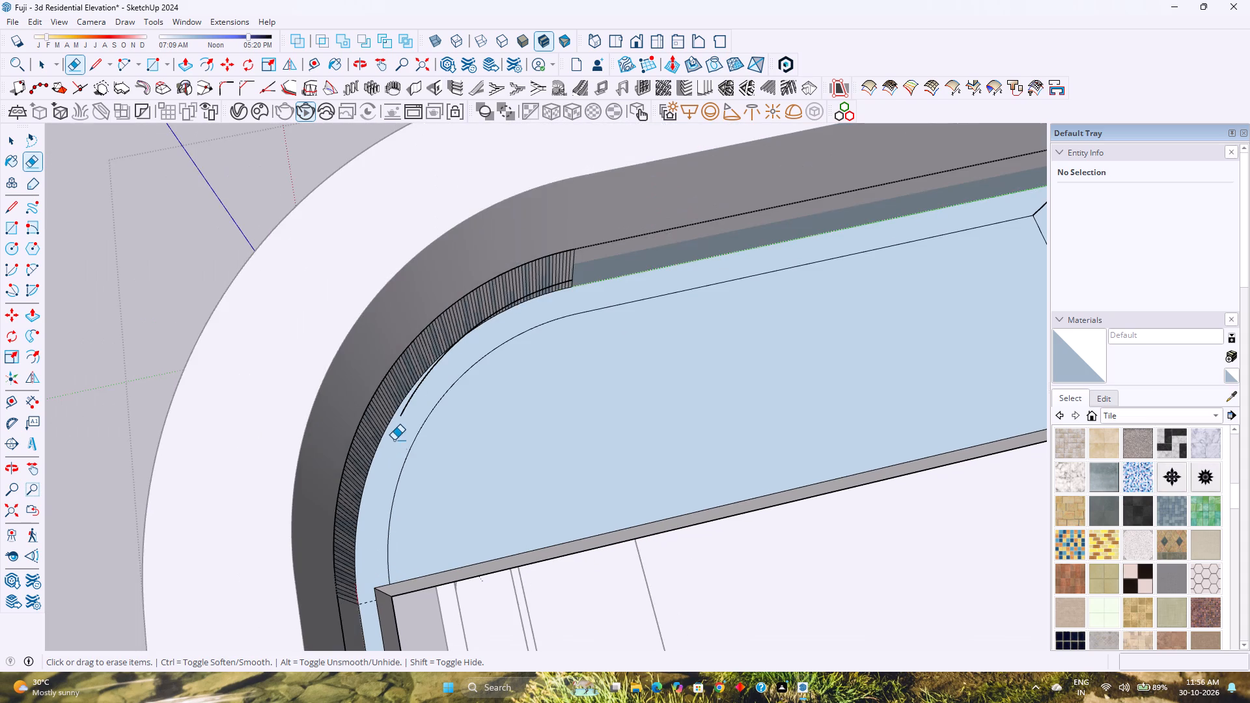
Erase the other loose arc floating inside the curved corner, down to its last short piece at the straight side.
middle_click_drag(397, 443, 493, 544)
middle_click_drag(469, 481, 440, 459)
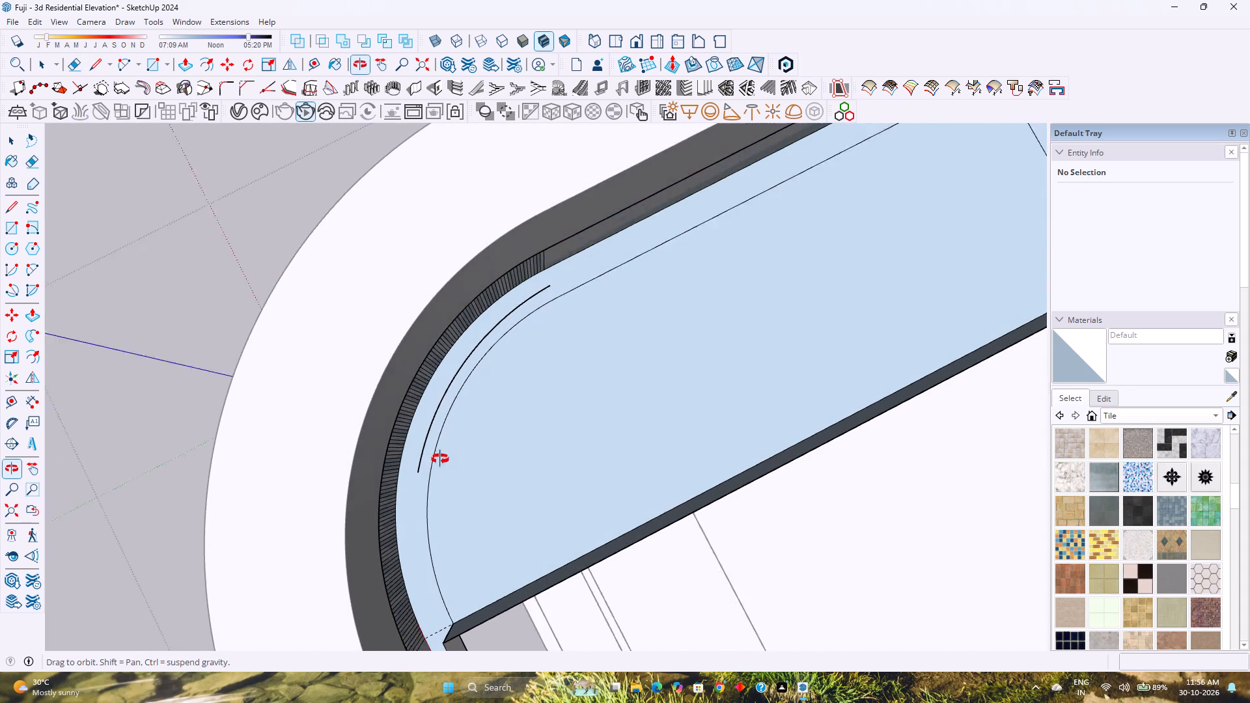
middle_click_drag(440, 459, 432, 449)
left_click_drag(415, 455, 425, 423)
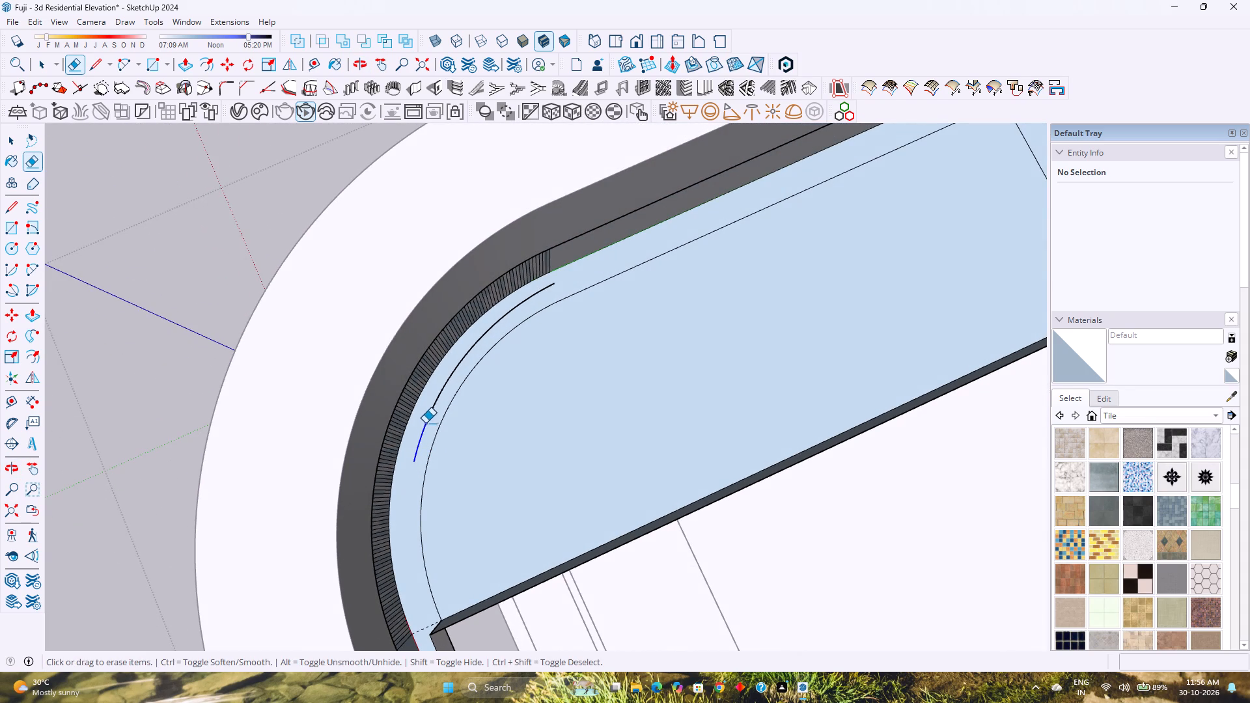
left_click_drag(425, 423, 475, 346)
left_click_drag(475, 346, 547, 294)
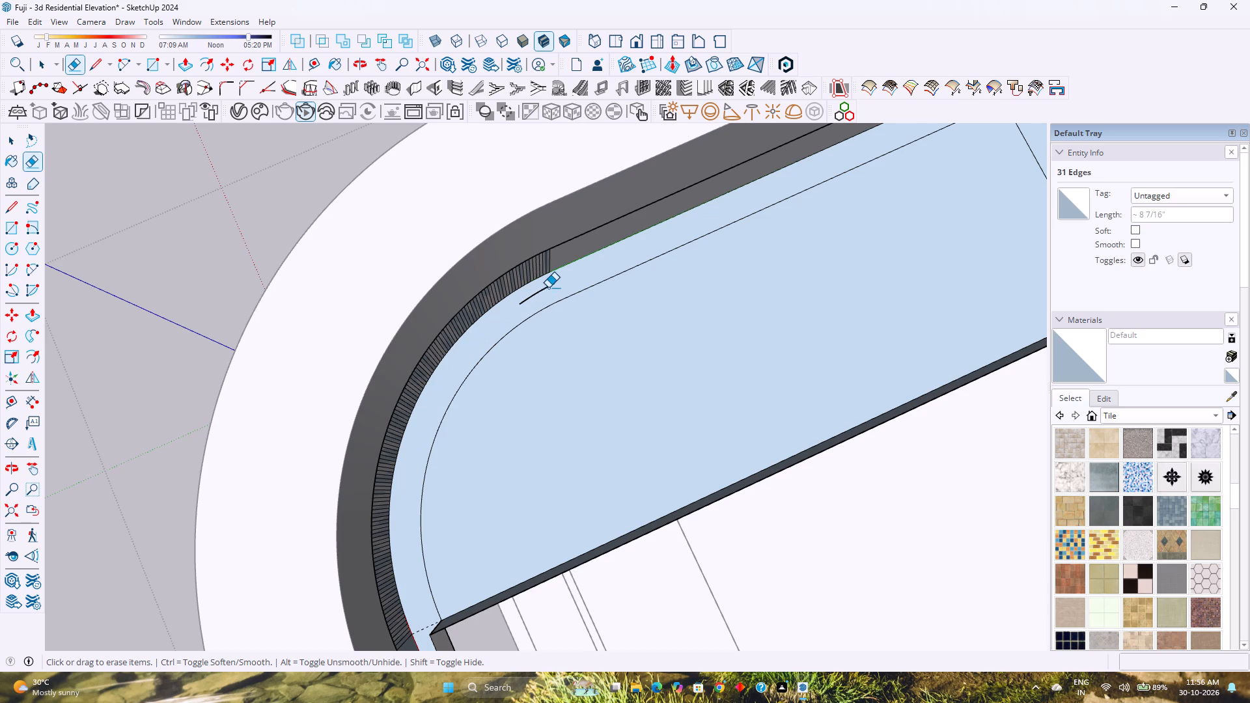
left_click_drag(551, 284, 523, 301)
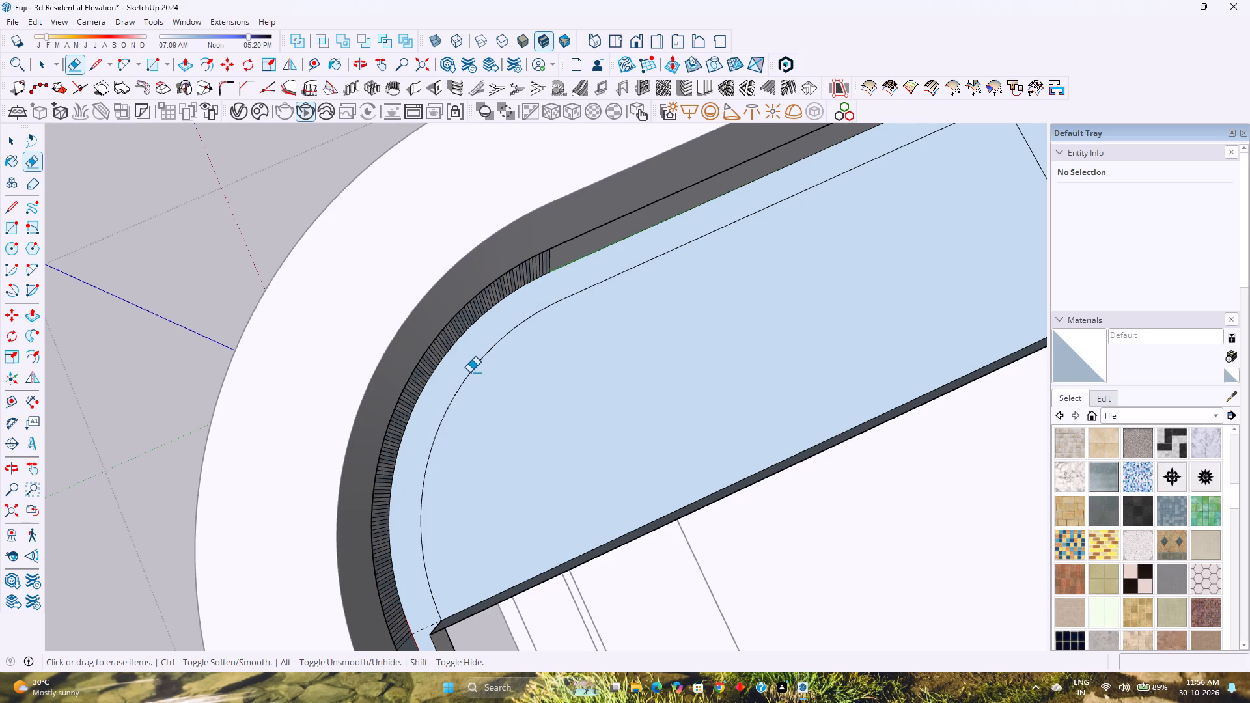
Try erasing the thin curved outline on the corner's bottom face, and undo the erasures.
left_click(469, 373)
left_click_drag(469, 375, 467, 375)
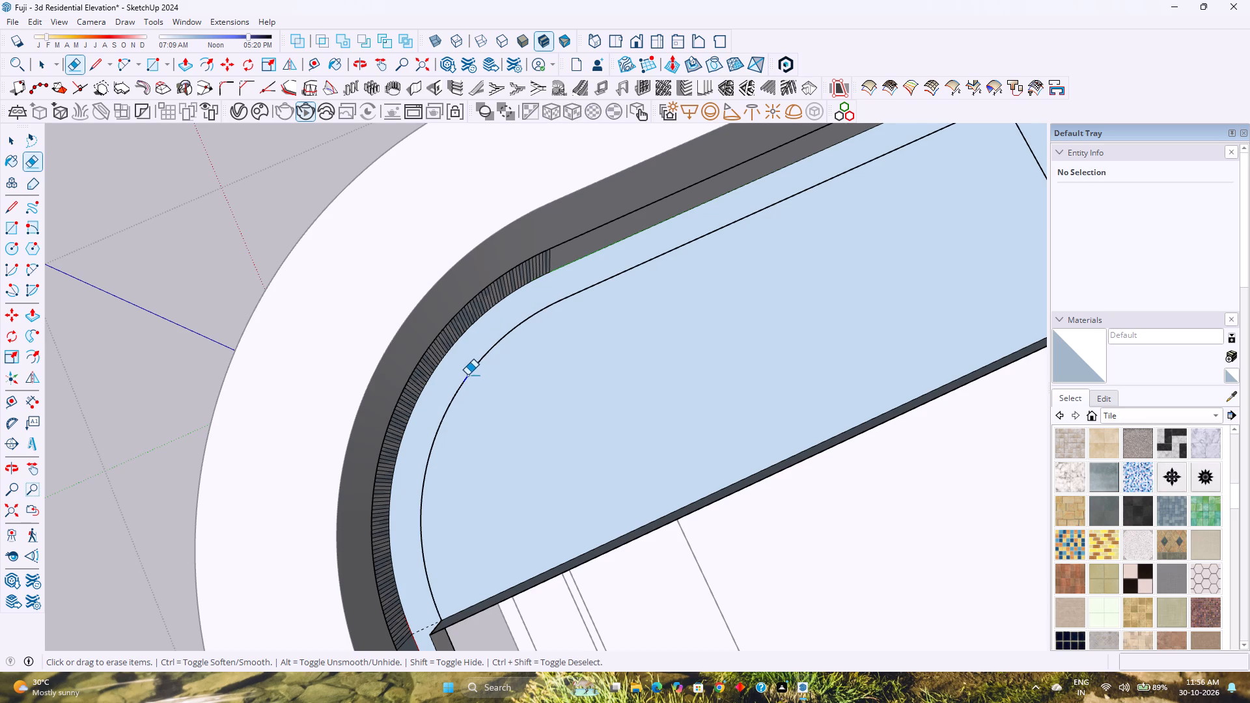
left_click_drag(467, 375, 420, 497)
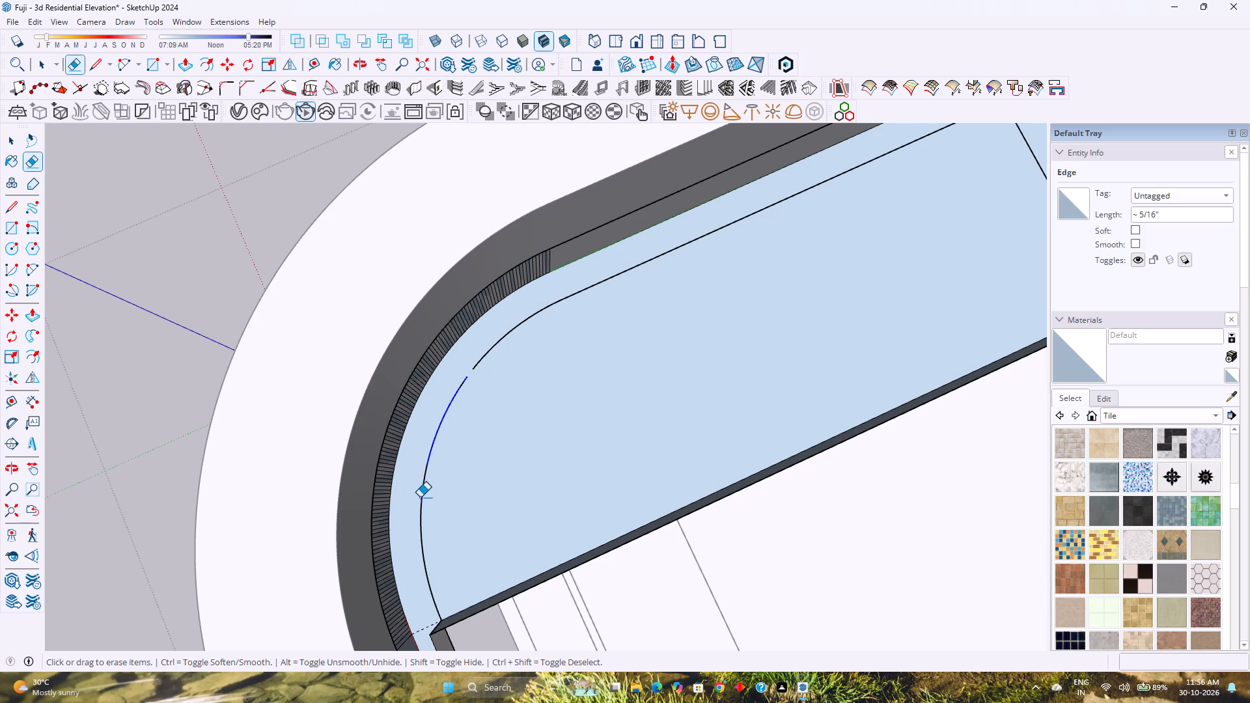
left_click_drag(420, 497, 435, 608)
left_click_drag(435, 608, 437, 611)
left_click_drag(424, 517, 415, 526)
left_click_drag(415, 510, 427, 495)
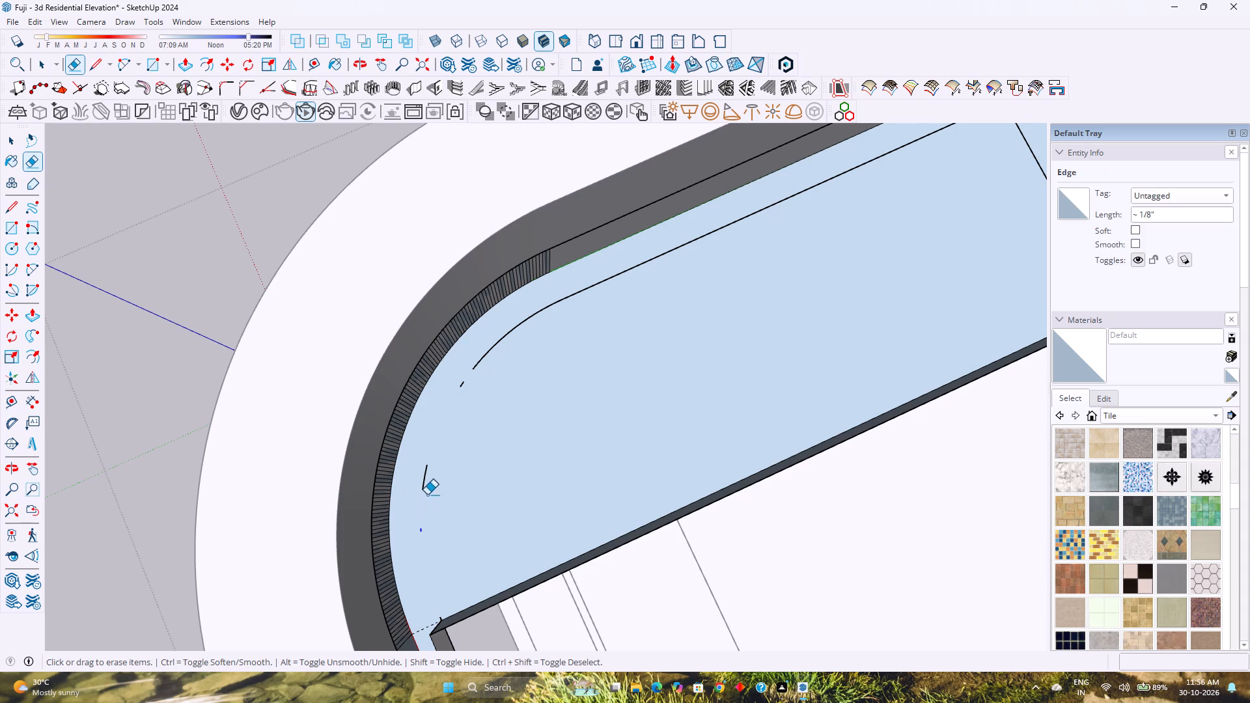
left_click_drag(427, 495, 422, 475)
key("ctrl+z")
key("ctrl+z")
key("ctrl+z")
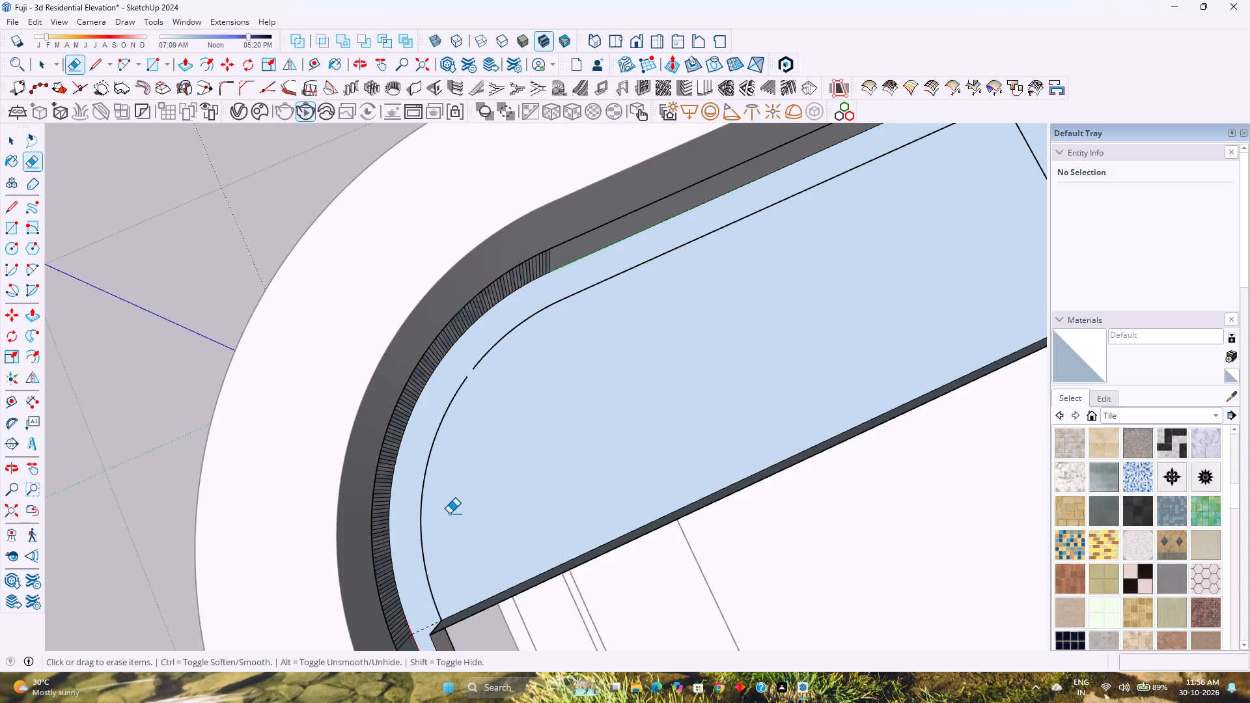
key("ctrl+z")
Unhide the last hidden item to restore the top face of the roof frame.
scroll(449, 512, "down", 5)
key("space")
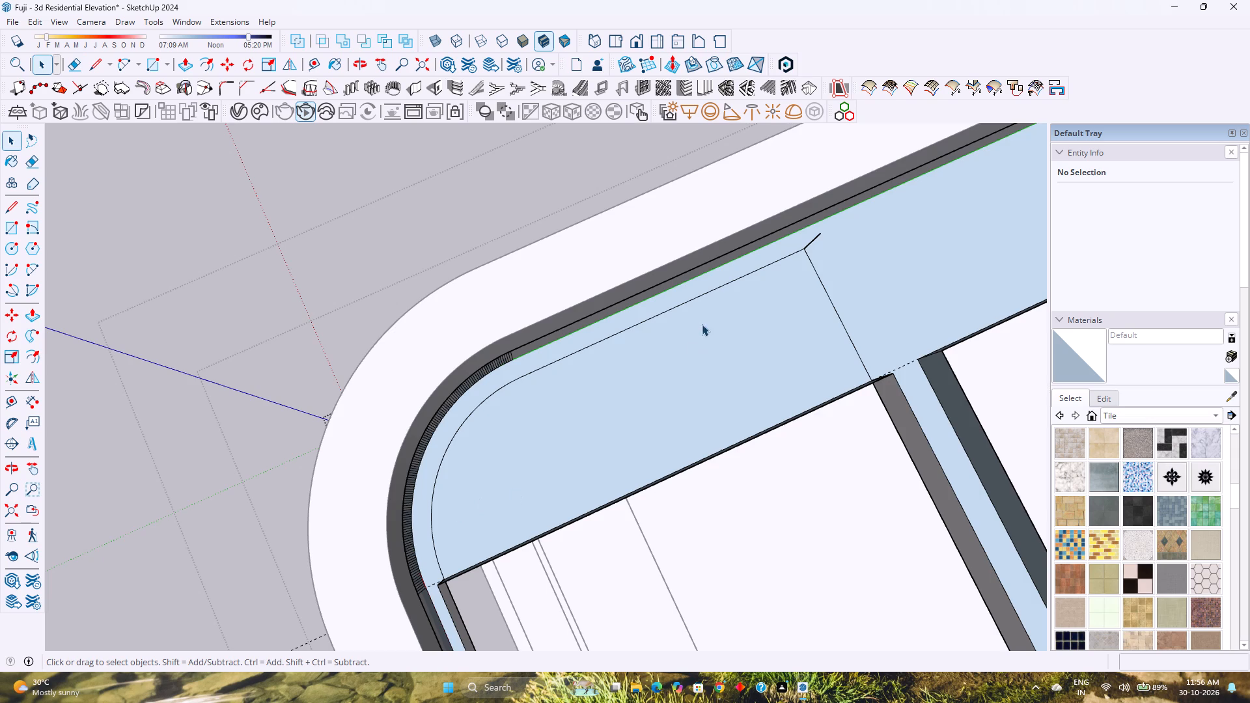
middle_click_drag(687, 394, 518, 309)
scroll(512, 302, "down", 4)
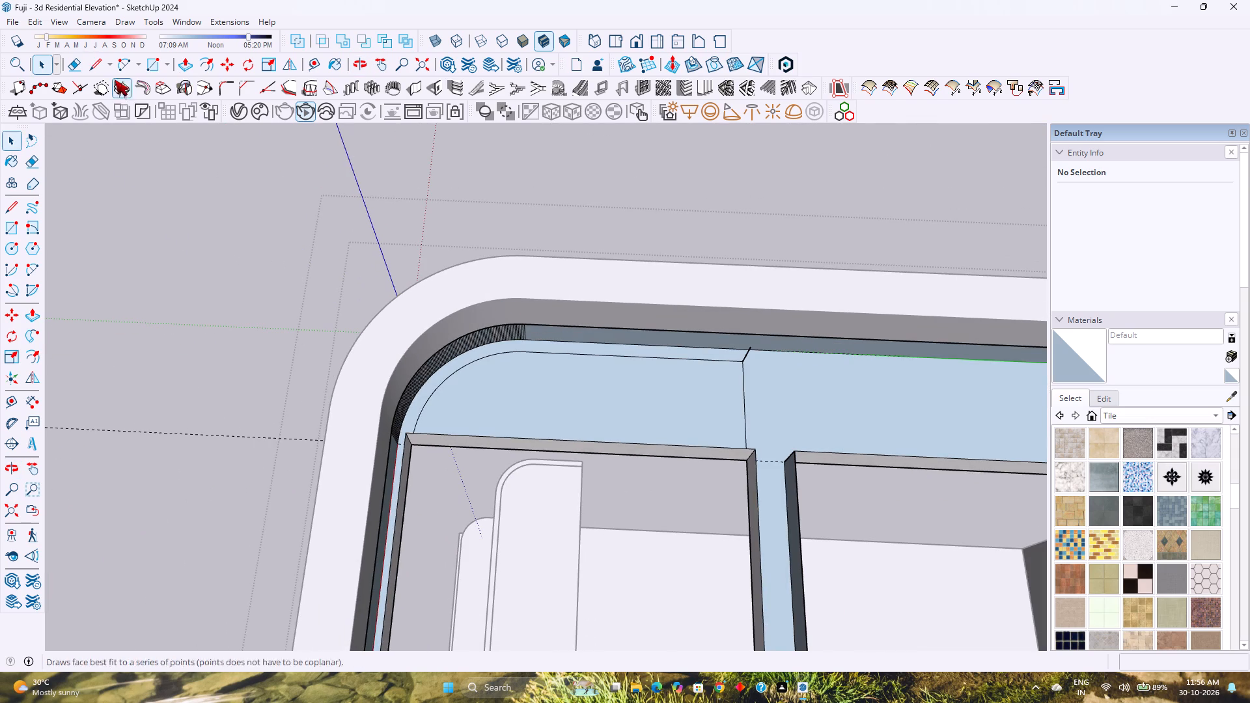
left_click(76, 62)
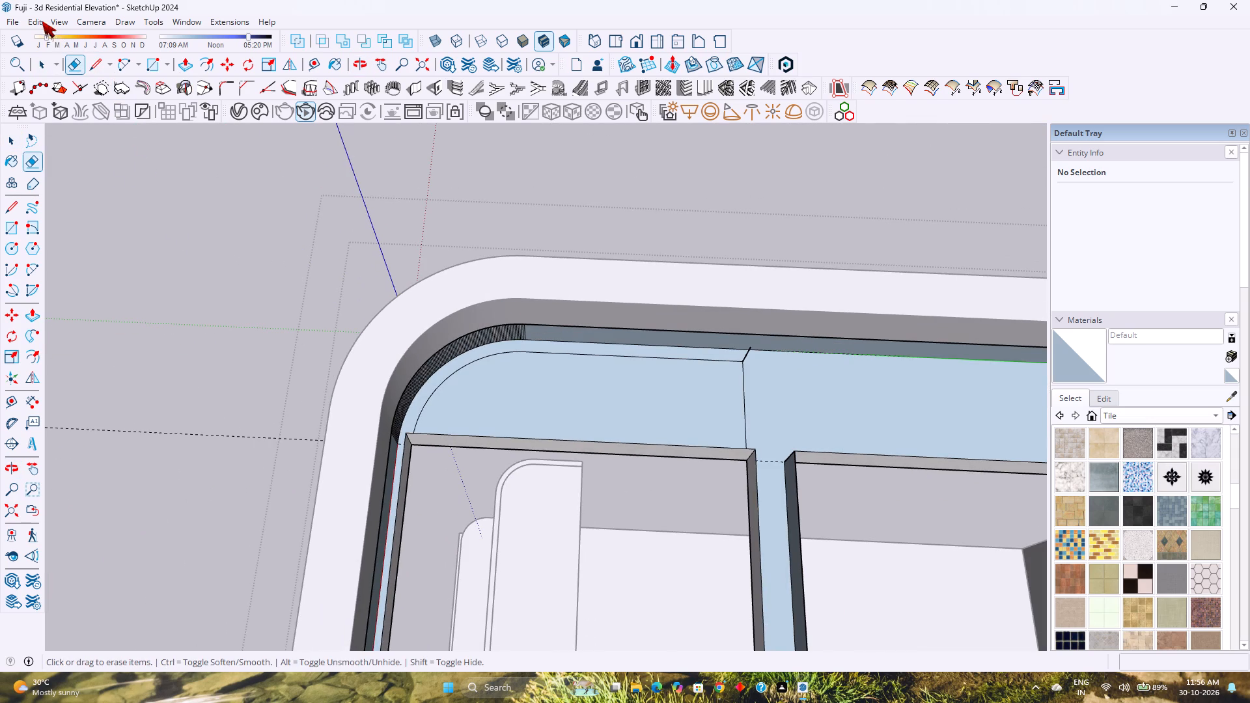
left_click(41, 21)
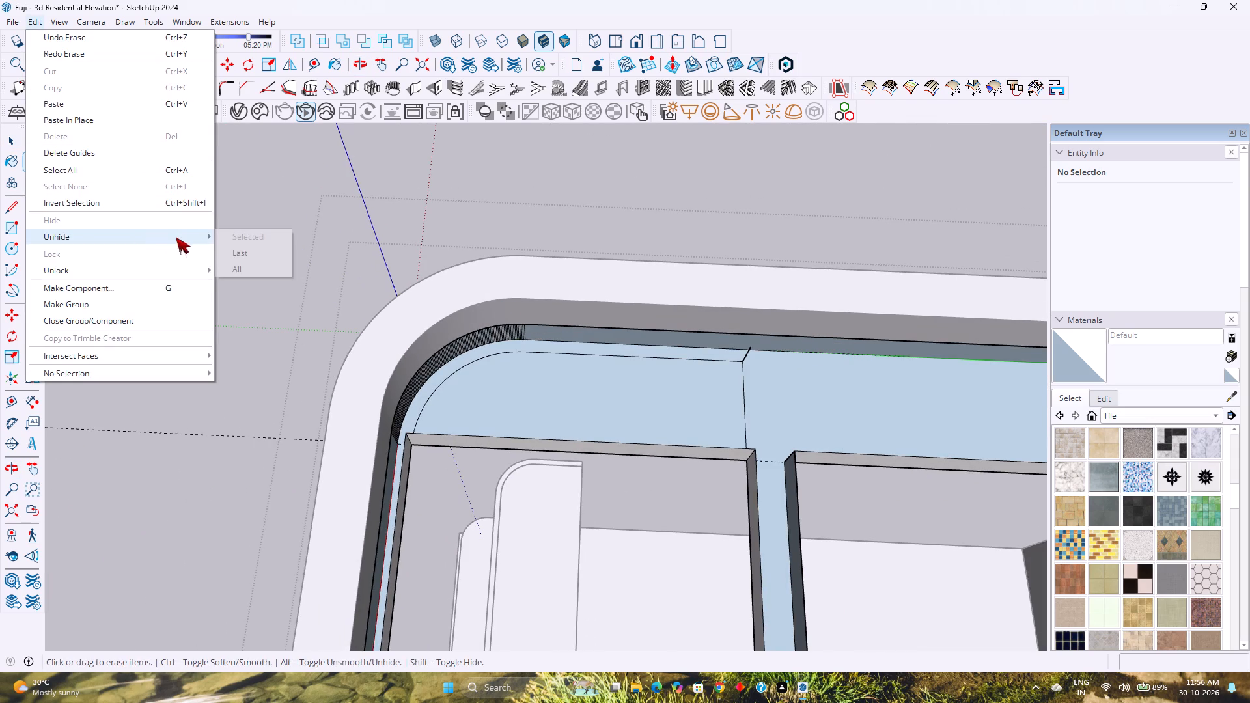
left_click(264, 250)
Examine the whole roof grid from above and from the front underside of the building.
scroll(396, 371, "down", 10)
middle_click_drag(358, 456, 539, 335)
middle_click(539, 335)
scroll(591, 321, "down", 8)
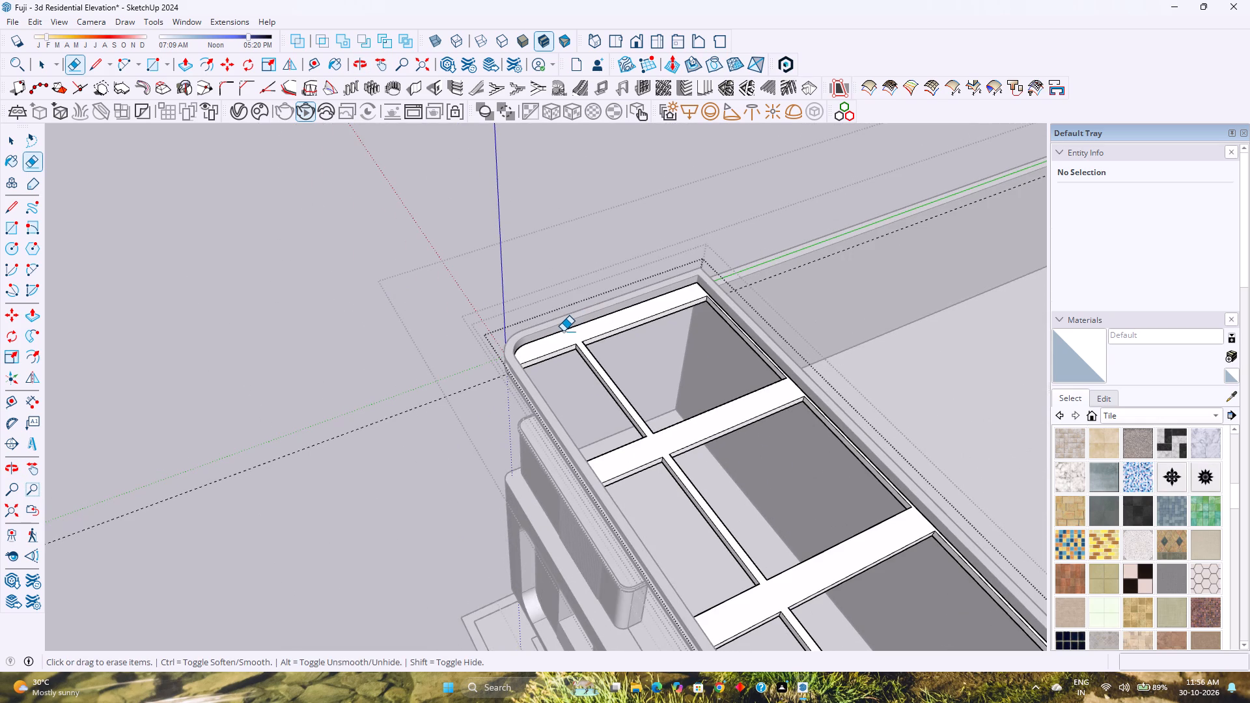
scroll(564, 334, "down", 1)
middle_click_drag(562, 340, 332, 413, "shift")
middle_click_drag(329, 413, 408, 332)
scroll(444, 300, "down", 3)
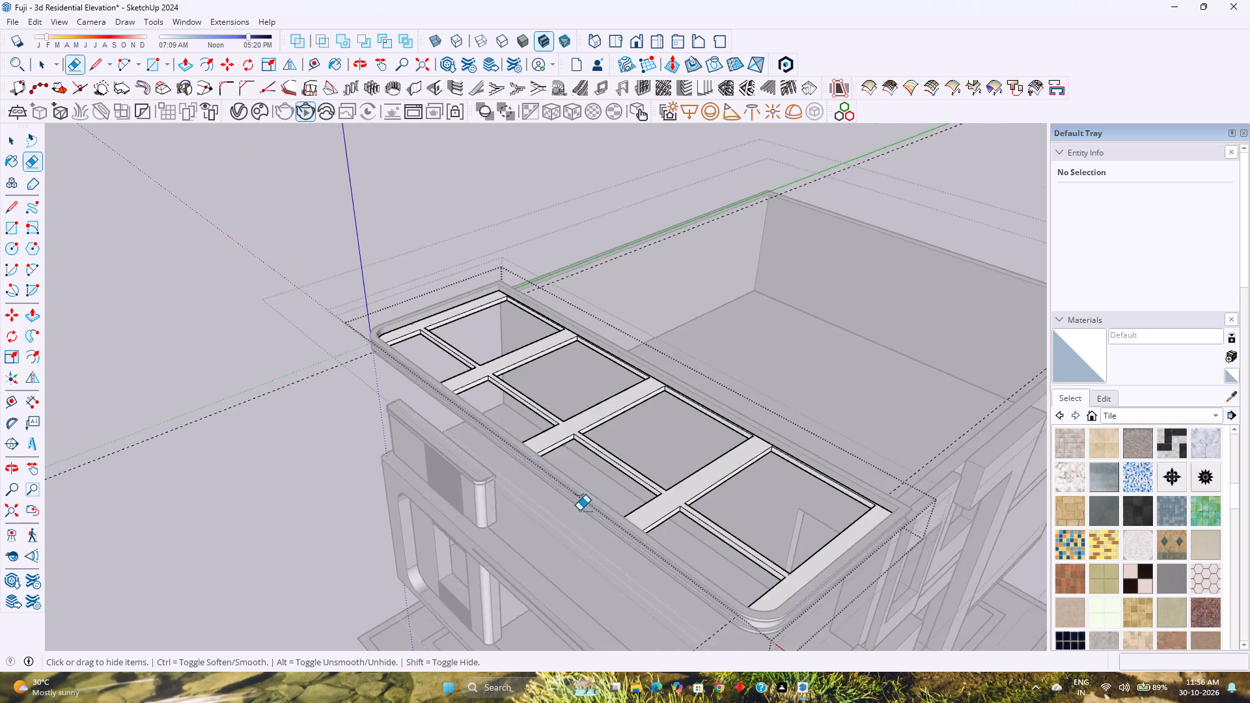
middle_click_drag(575, 510, 430, 501, "shift")
middle_click_drag(423, 496, 680, 318)
middle_click_drag(701, 304, 535, 472, "shift")
middle_click_drag(534, 454, 619, 365)
middle_click(621, 363)
scroll(831, 221, "down", 1)
scroll(850, 267, "up", 1)
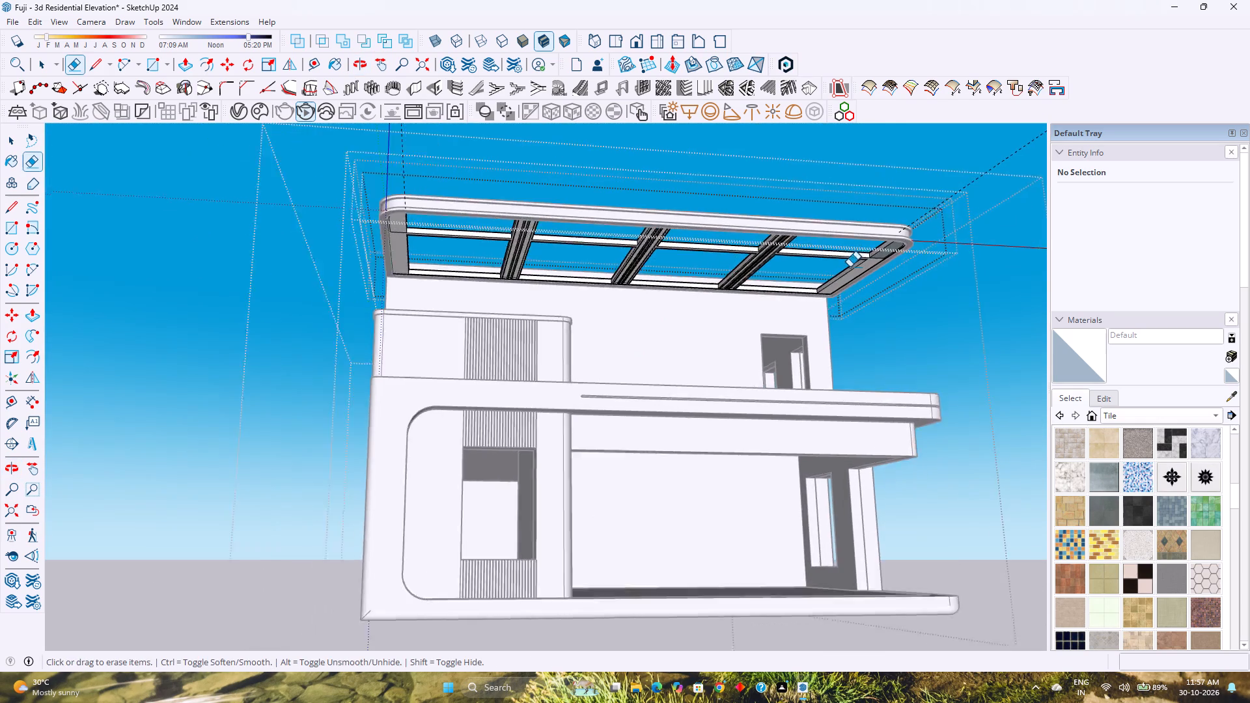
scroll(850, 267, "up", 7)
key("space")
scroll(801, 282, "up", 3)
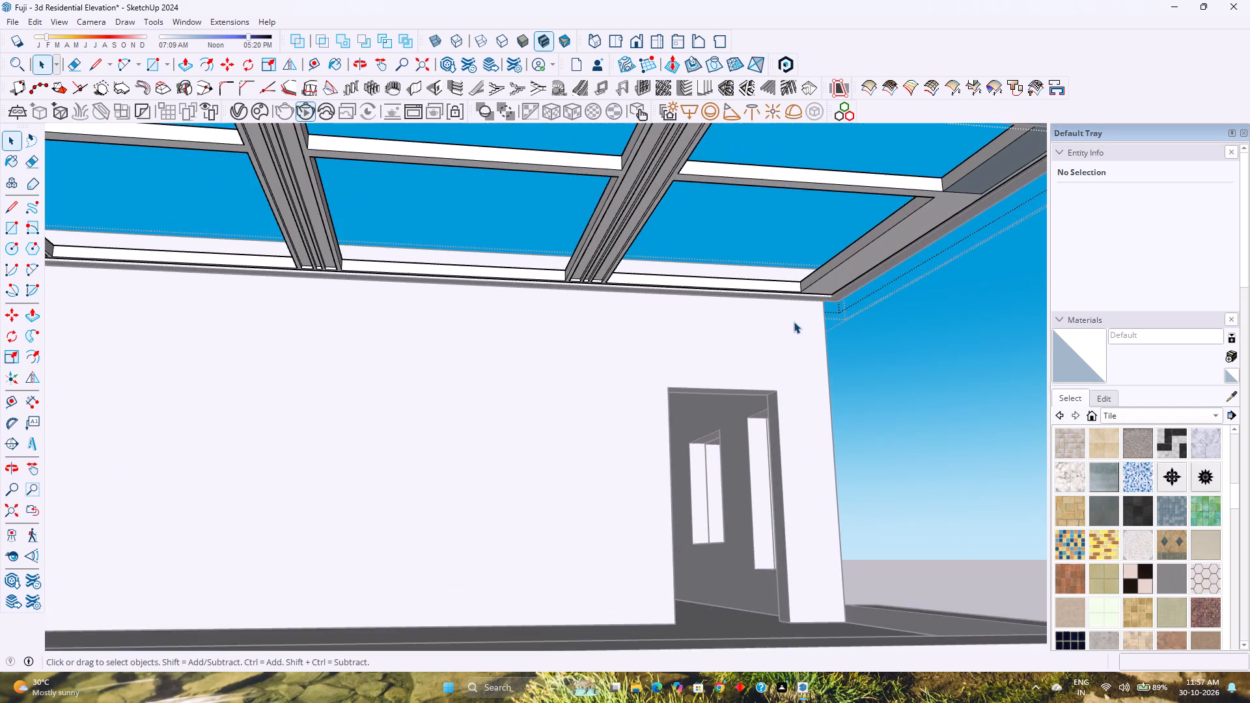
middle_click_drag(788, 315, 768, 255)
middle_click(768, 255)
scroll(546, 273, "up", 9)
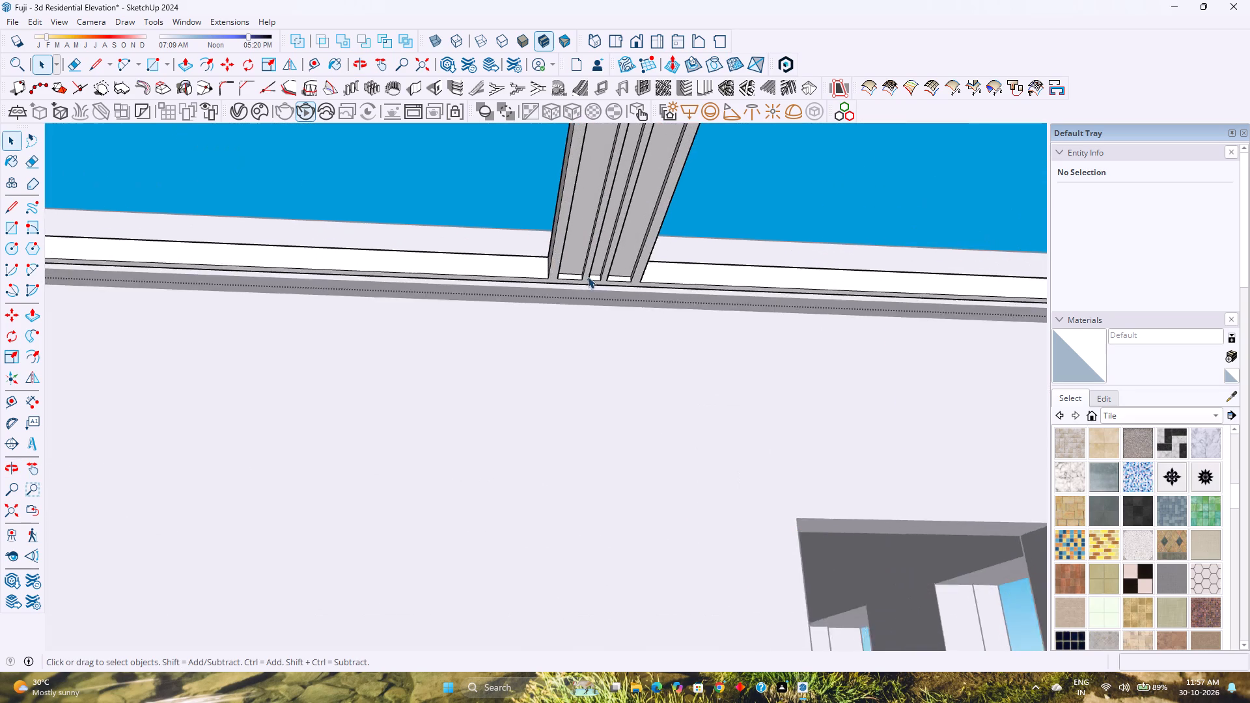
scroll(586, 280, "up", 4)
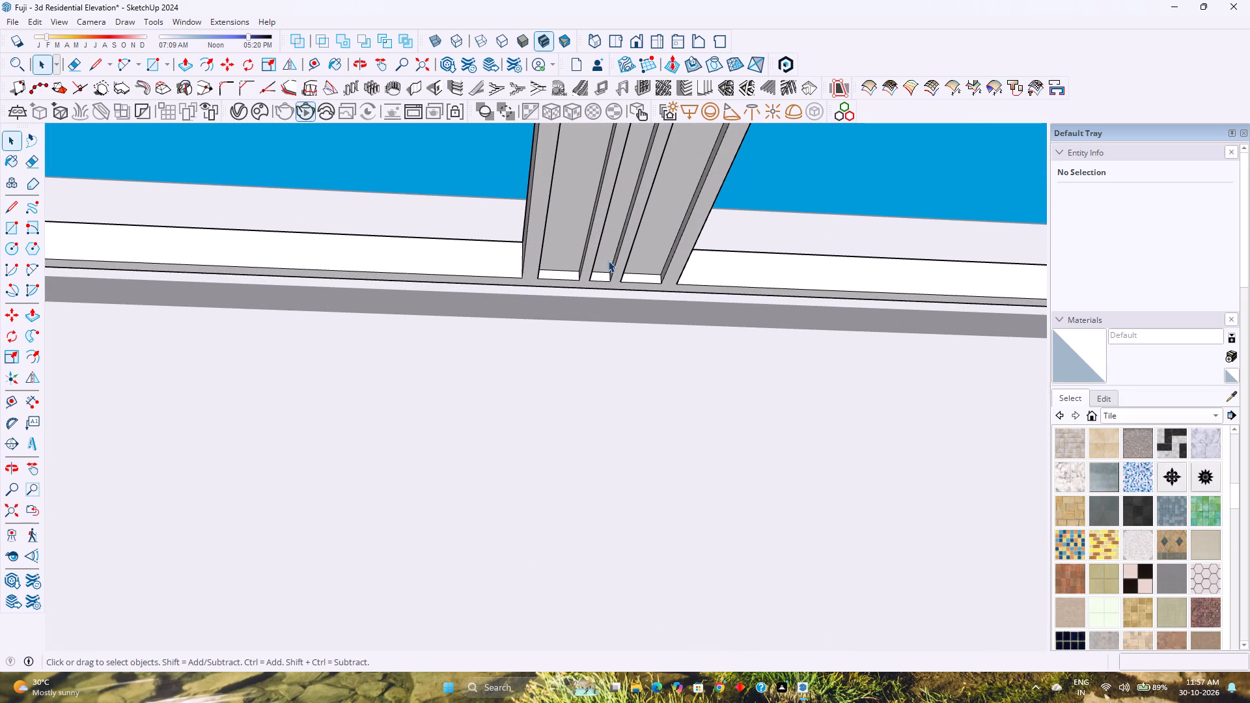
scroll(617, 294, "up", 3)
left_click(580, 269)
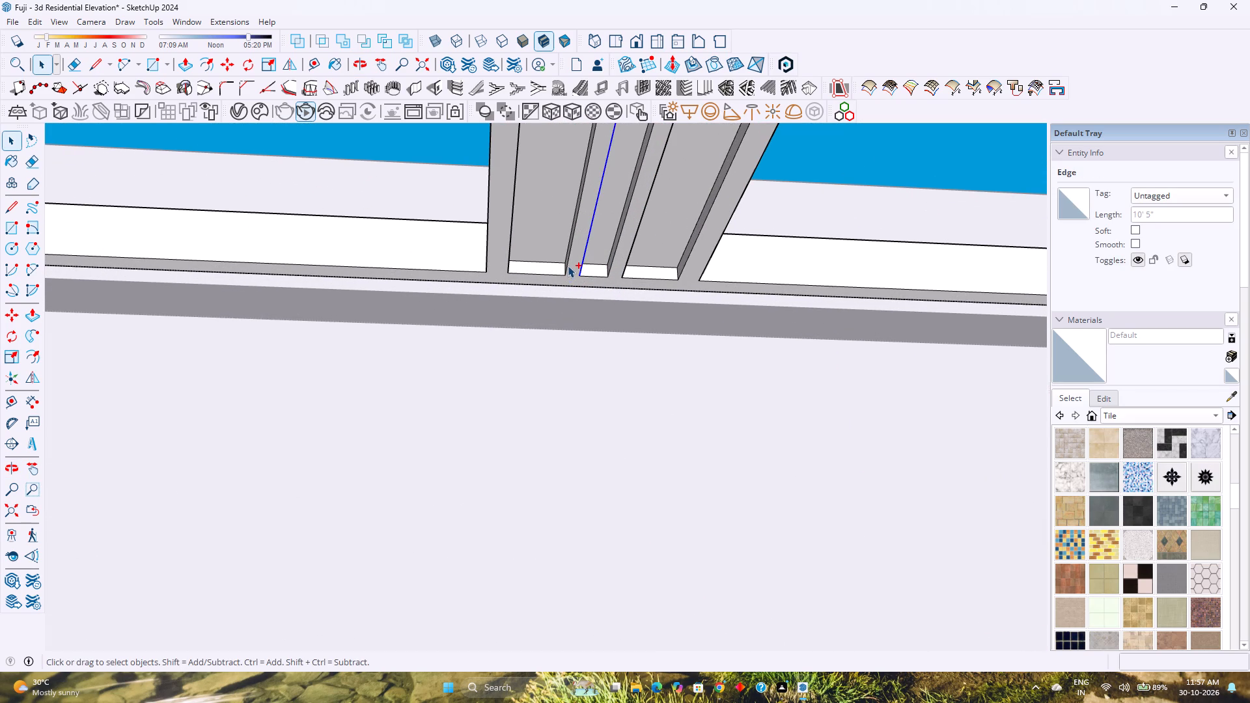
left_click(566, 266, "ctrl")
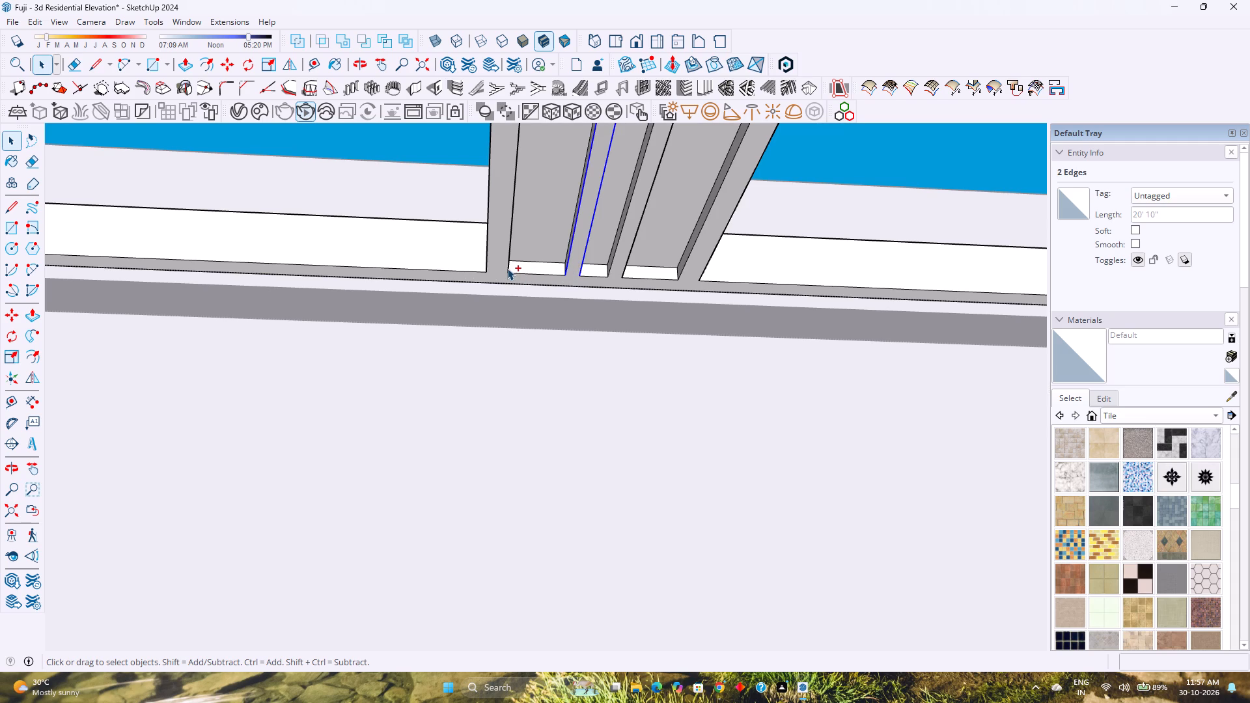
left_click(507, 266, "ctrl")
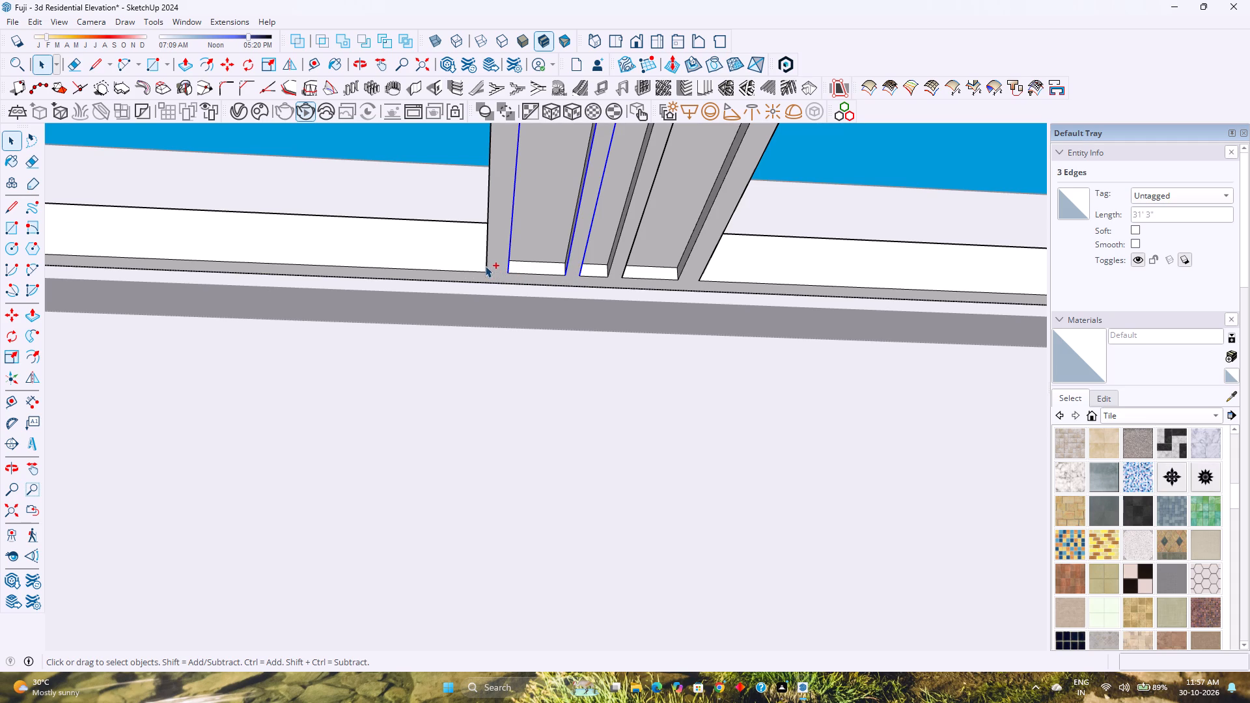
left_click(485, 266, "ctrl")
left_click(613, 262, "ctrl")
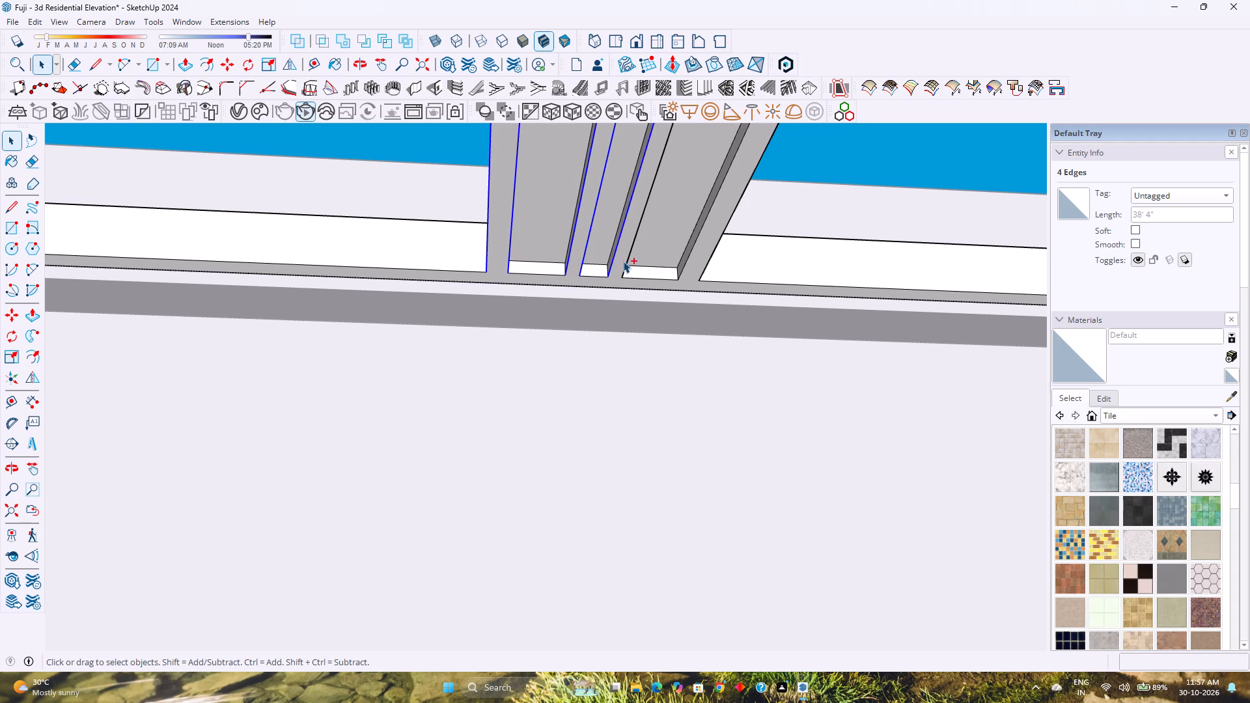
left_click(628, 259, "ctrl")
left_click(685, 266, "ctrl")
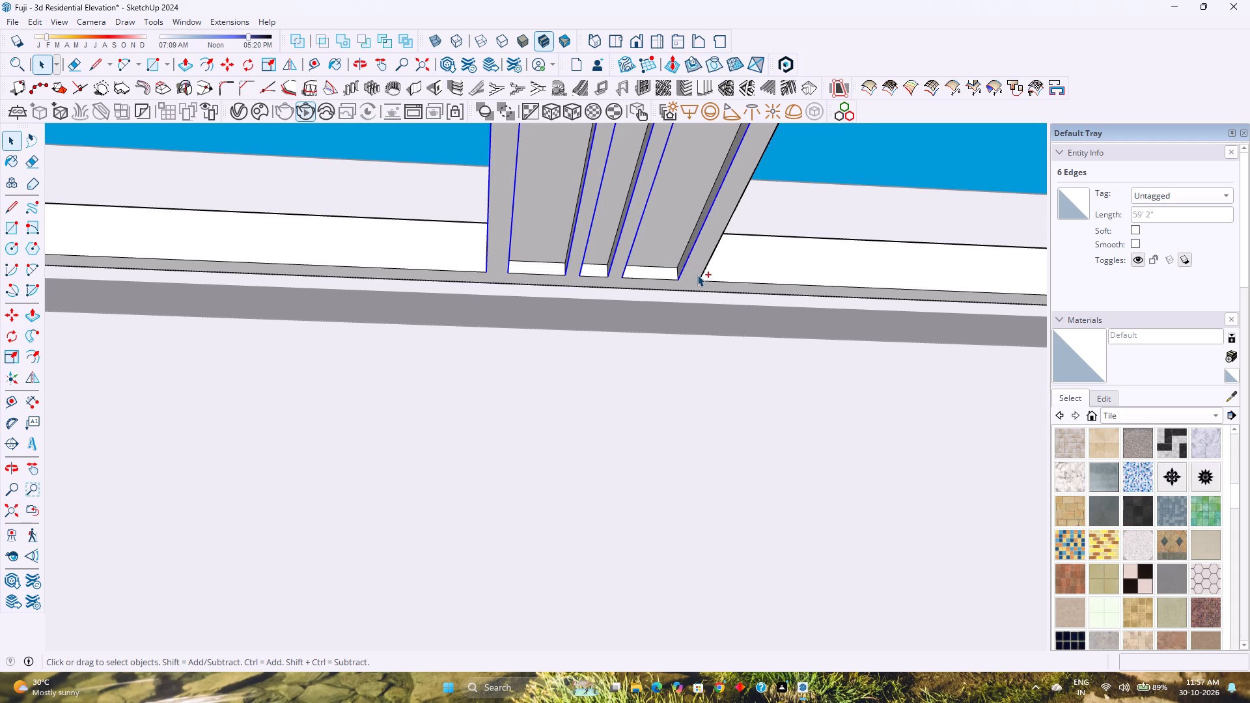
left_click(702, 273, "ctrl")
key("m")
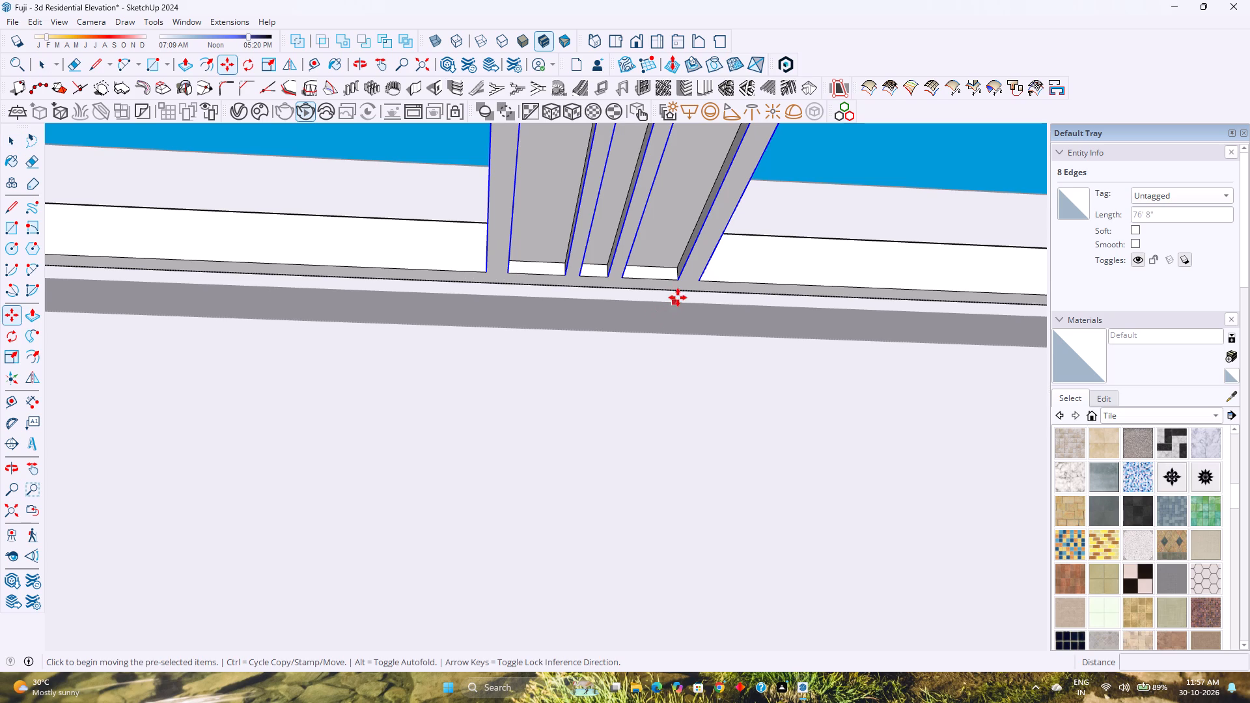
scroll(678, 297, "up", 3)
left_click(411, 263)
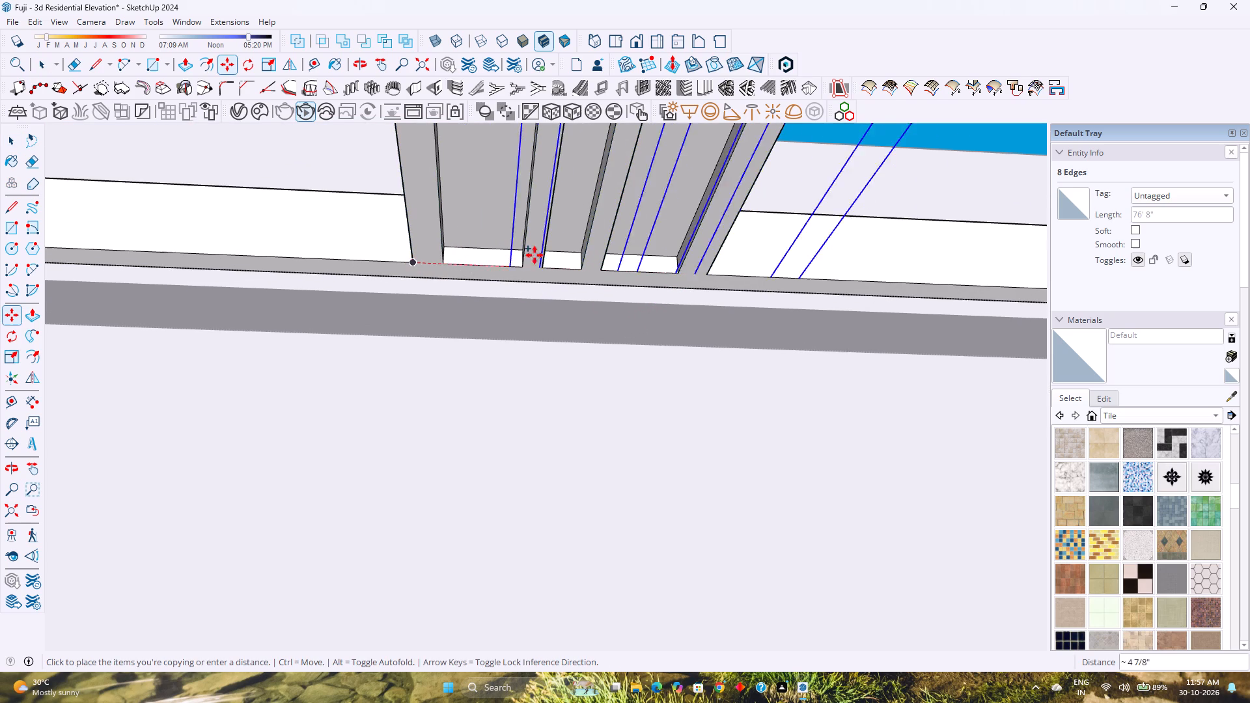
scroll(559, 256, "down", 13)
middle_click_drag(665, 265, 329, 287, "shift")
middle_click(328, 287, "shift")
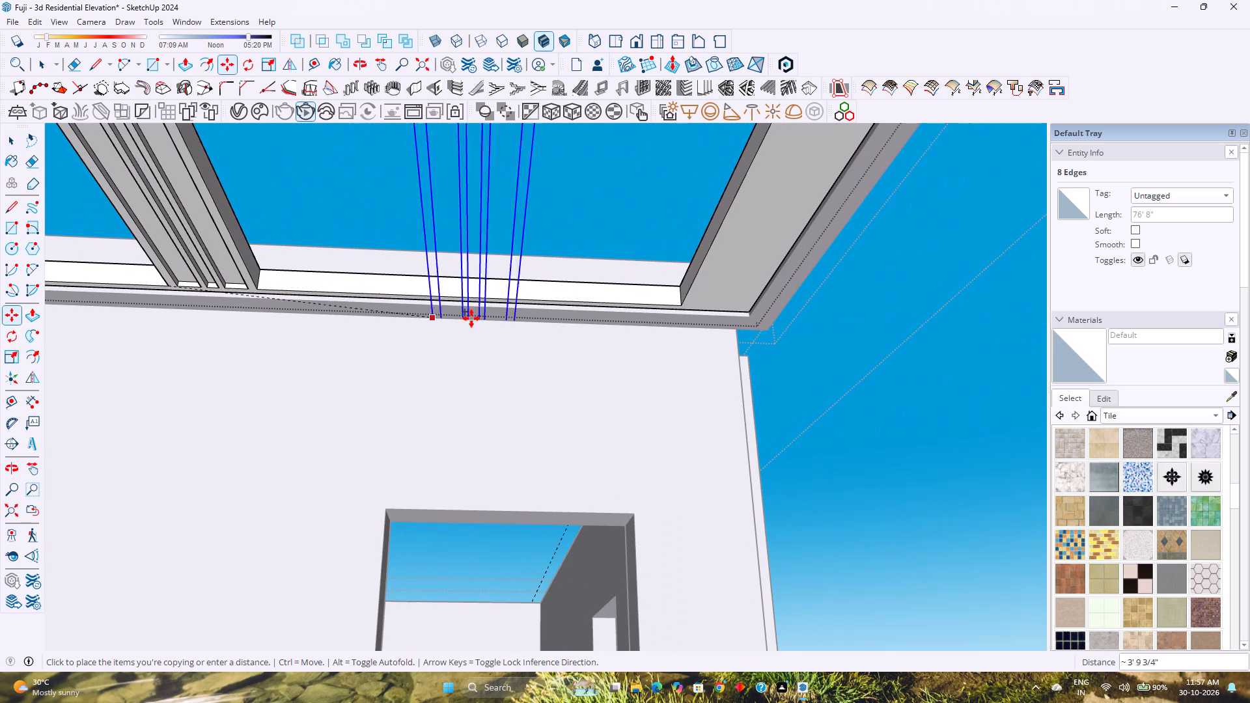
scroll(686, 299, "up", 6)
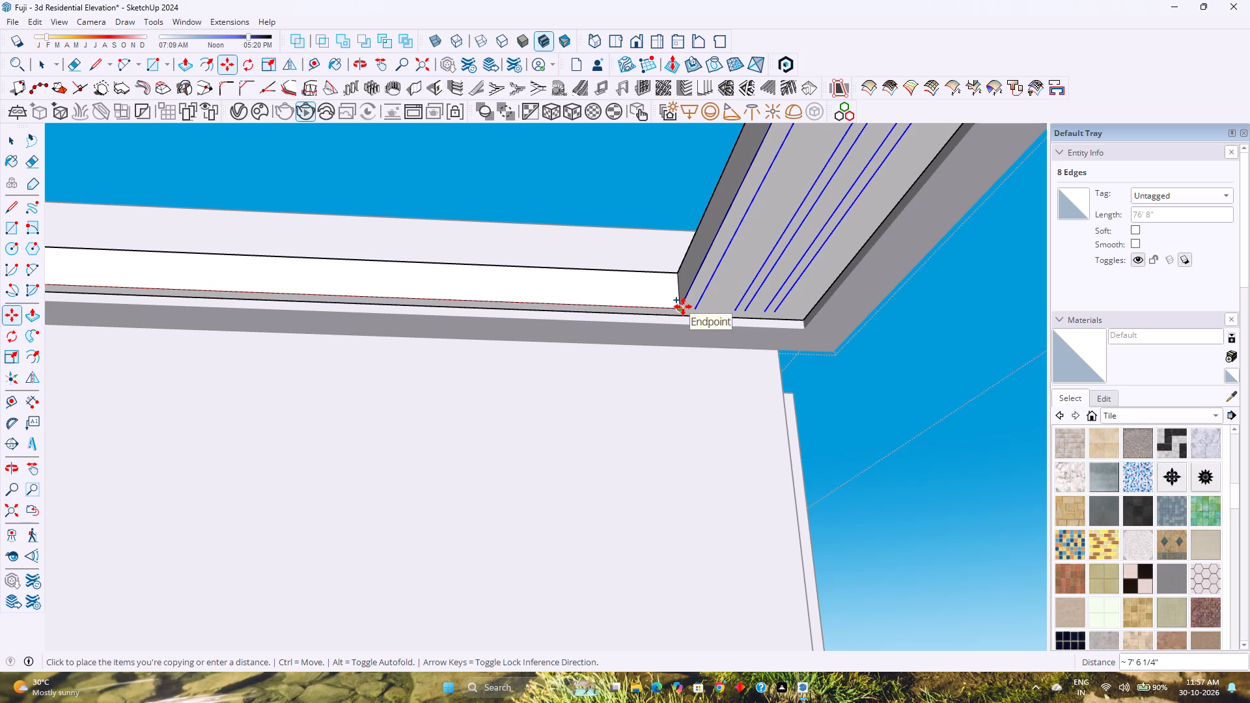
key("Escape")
Copy six lengthwise groove edges from the crossbeam's underside to the end beam's underside, starting at its inner corner.
scroll(683, 307, "down", 9)
middle_click_drag(528, 325, 559, 325, "shift")
middle_click(559, 325, "shift")
key("space")
scroll(348, 294, "up", 12)
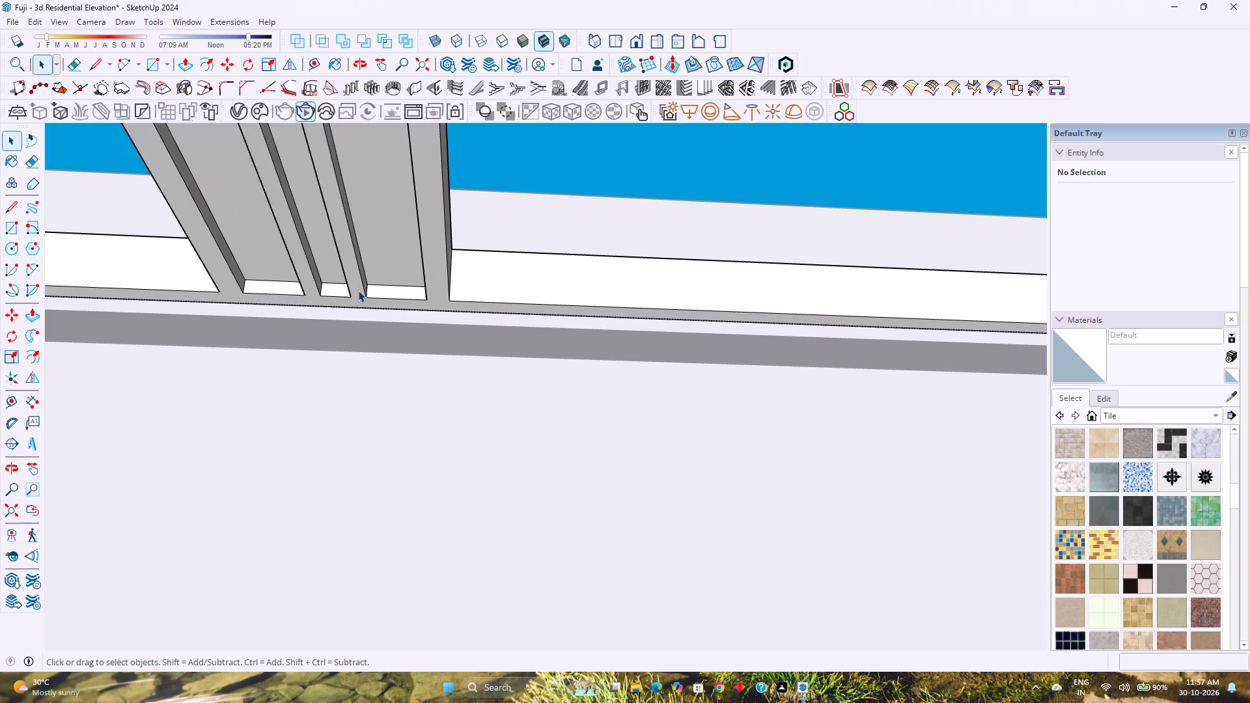
left_click(363, 286)
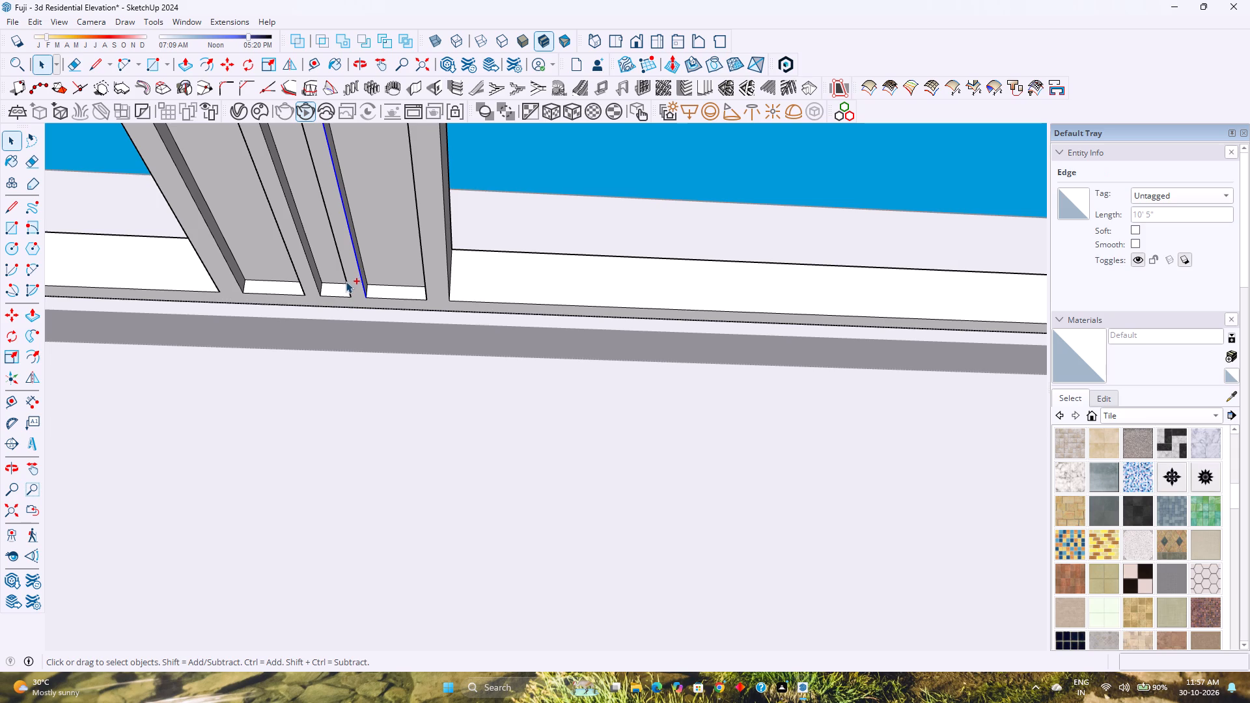
left_click(346, 281, "ctrl")
left_click(316, 286, "ctrl")
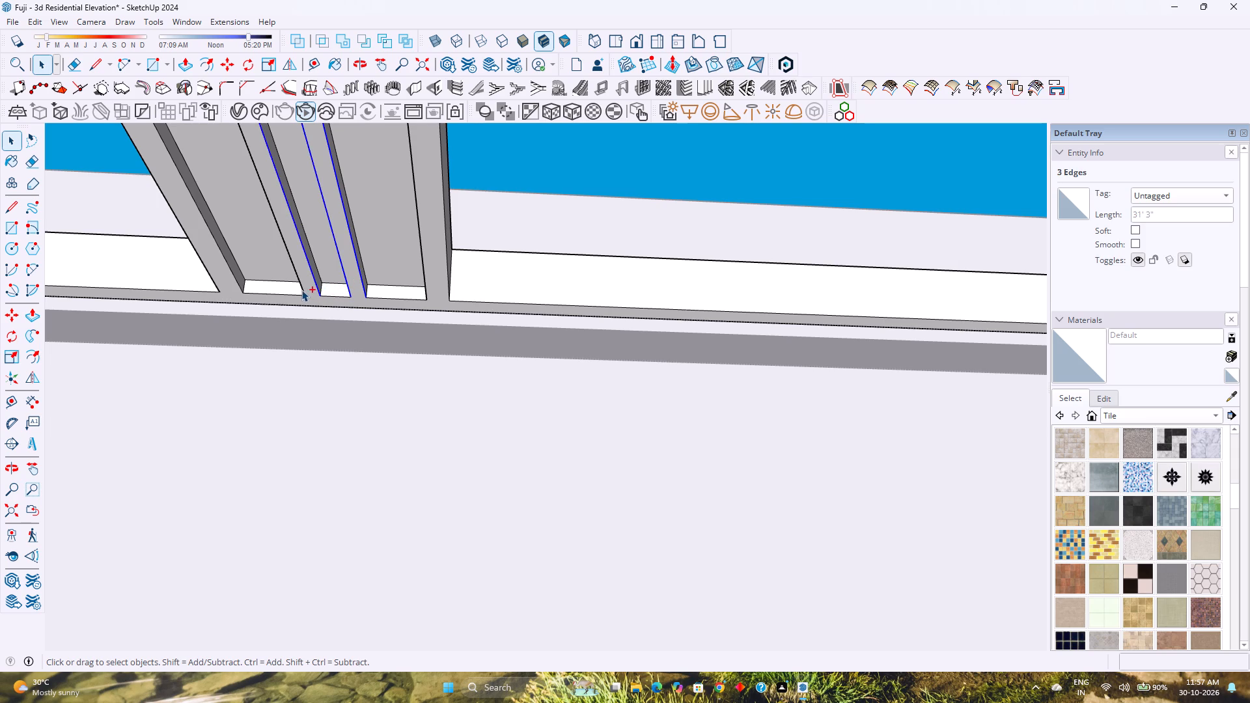
left_click(300, 290, "ctrl")
left_click(236, 280, "ctrl")
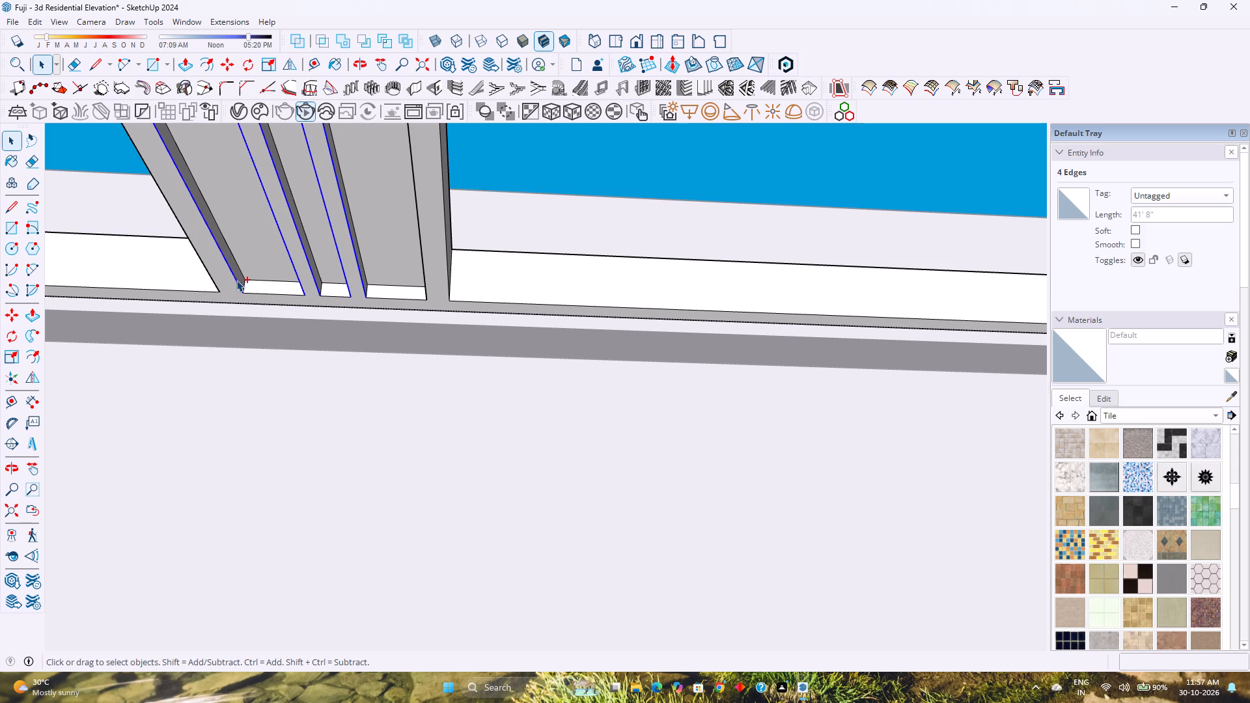
left_click(212, 279, "ctrl")
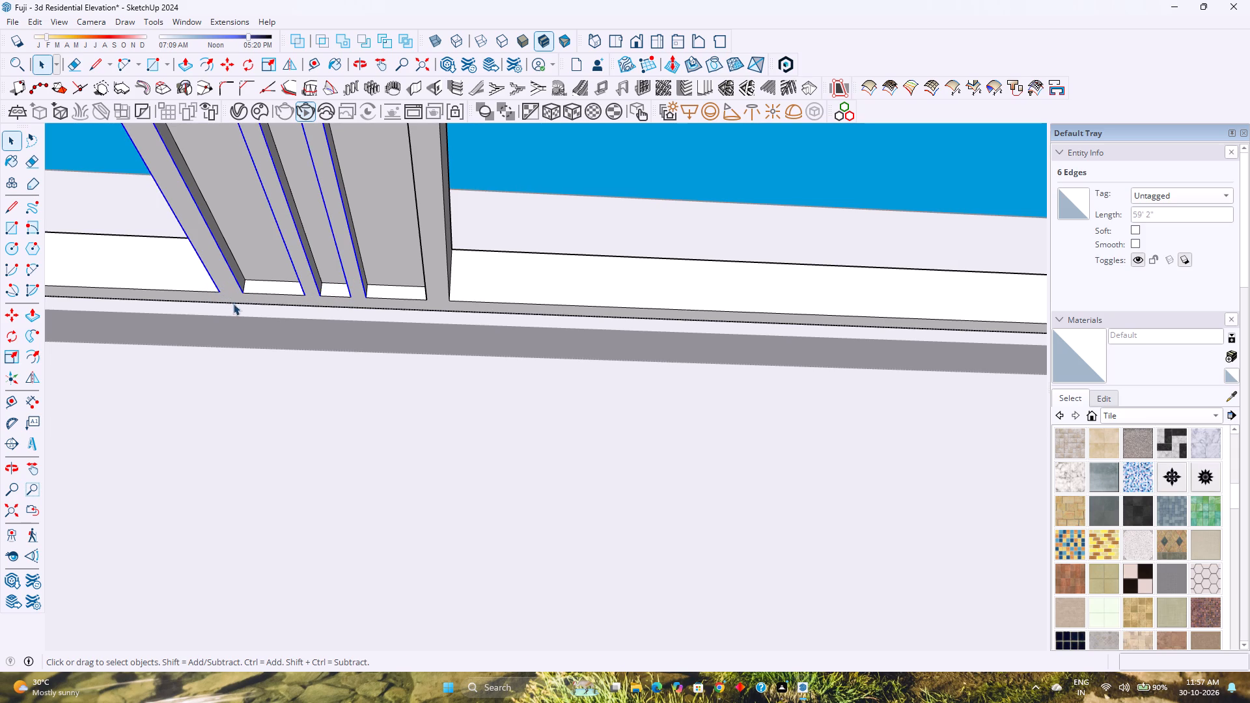
key("m")
left_click(220, 294)
scroll(368, 315, "down", 8)
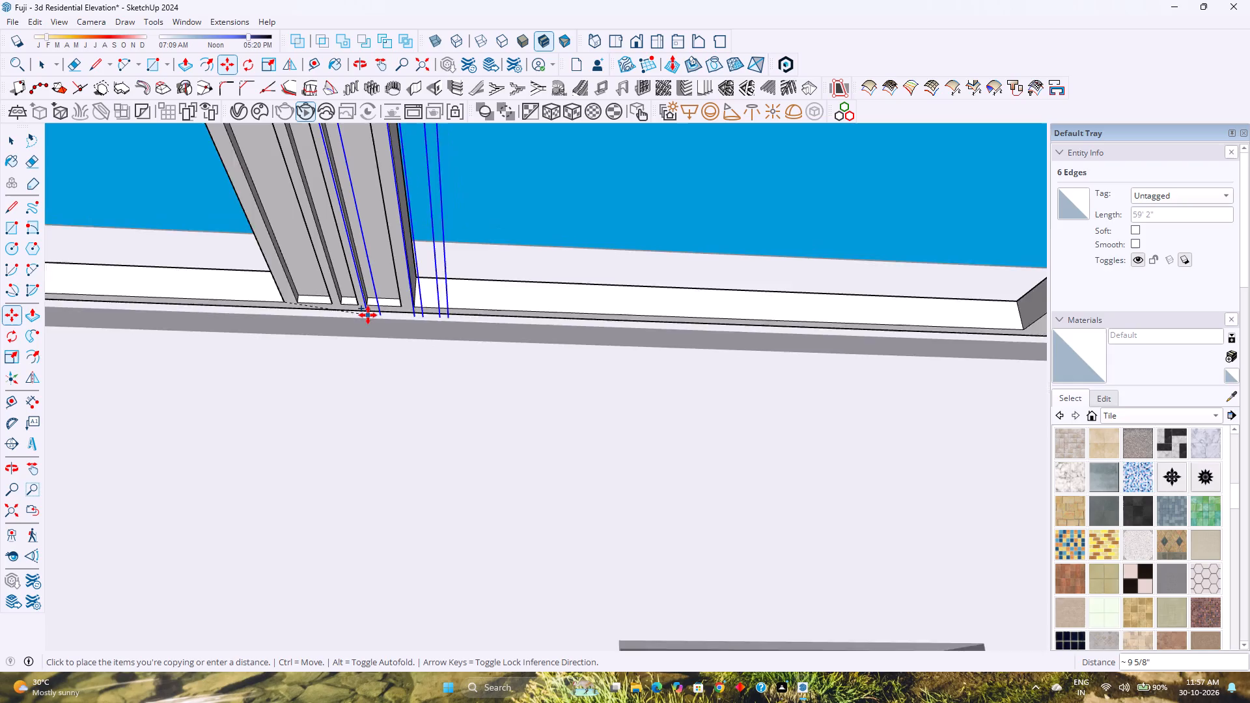
scroll(368, 315, "down", 2)
middle_click_drag(535, 299, 331, 306, "shift")
middle_click(331, 306, "shift")
scroll(611, 319, "up", 3)
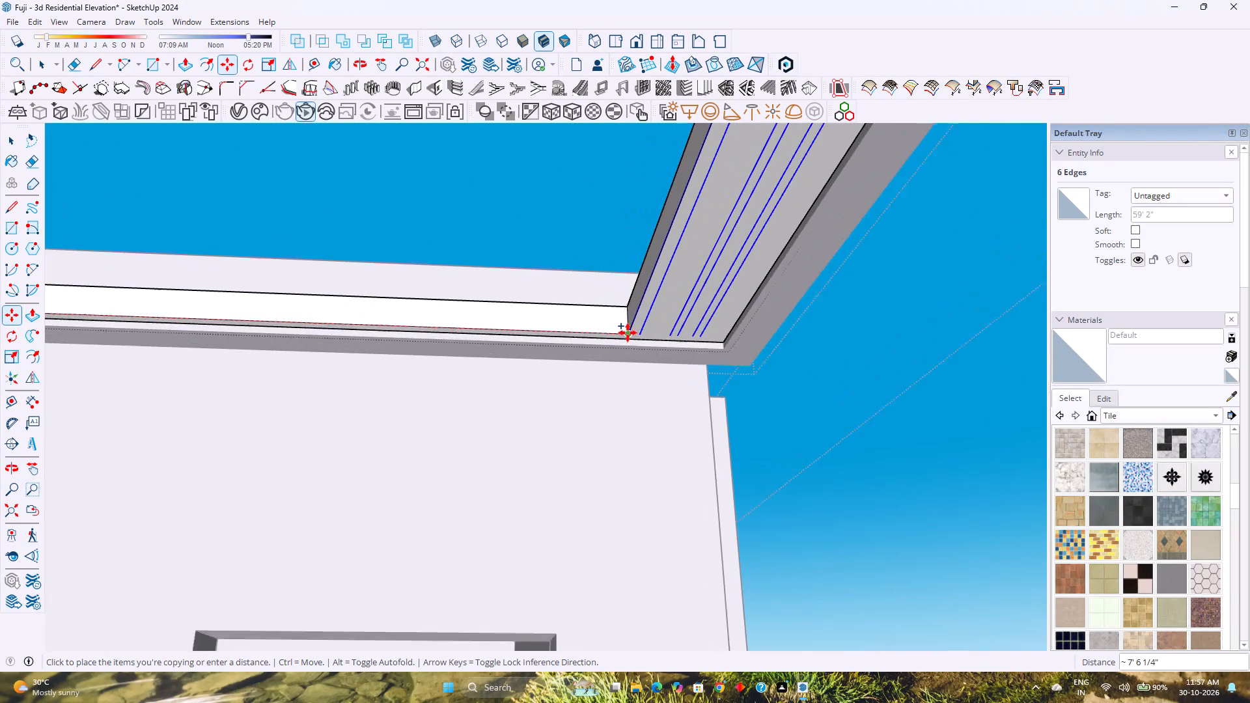
scroll(628, 333, "up", 5)
left_click(632, 333)
scroll(665, 340, "up", 3)
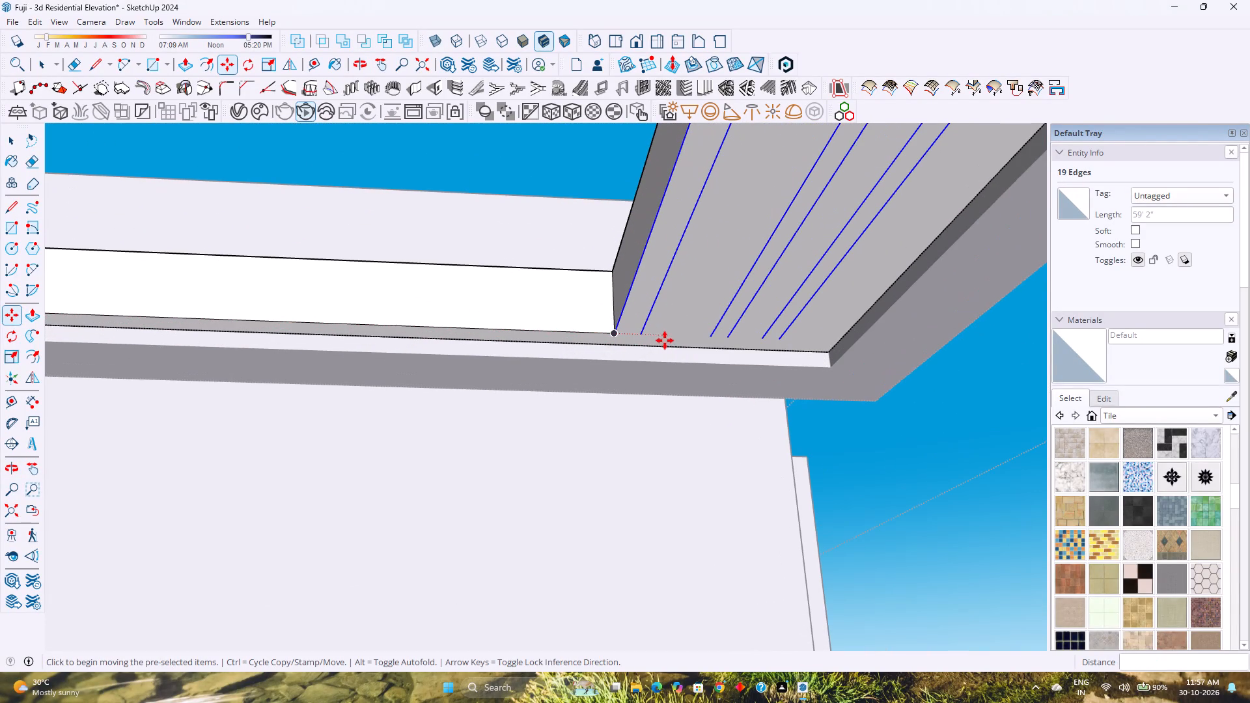
Draw a 9 1/2" line across the wall-side ends of the copied edges on the end beam's underside.
key("l")
left_click(616, 335)
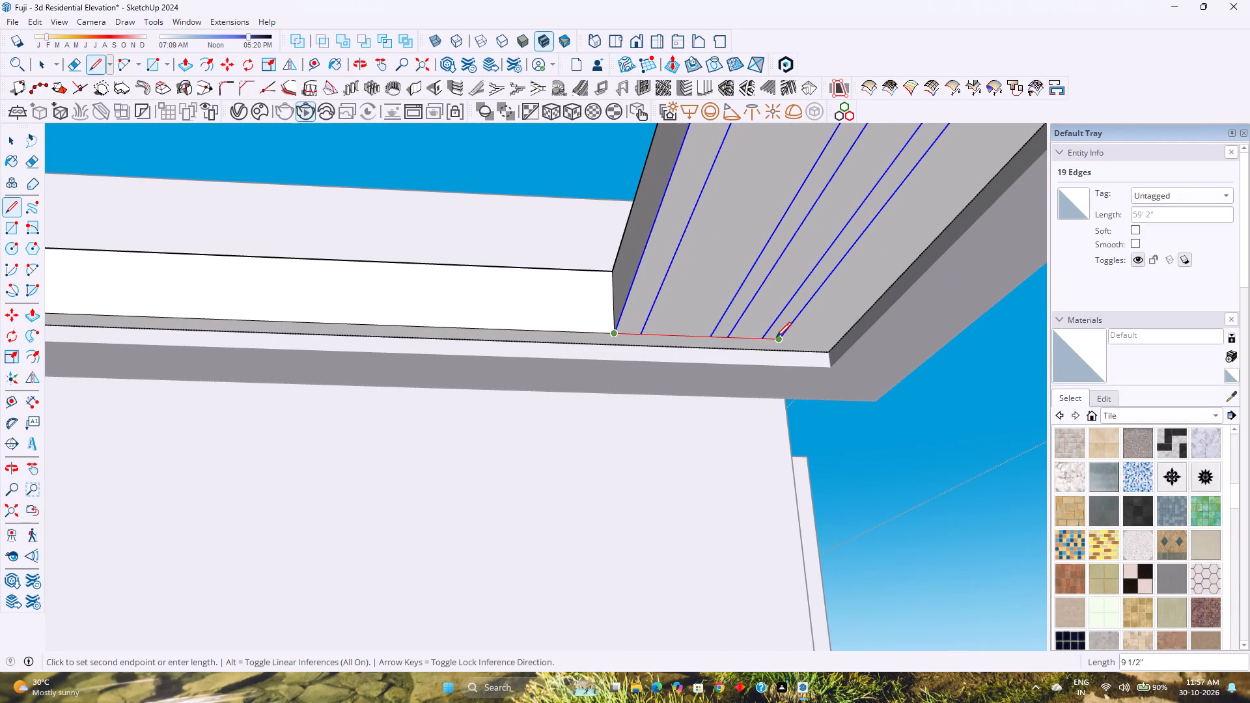
left_click(778, 337)
key("Escape")
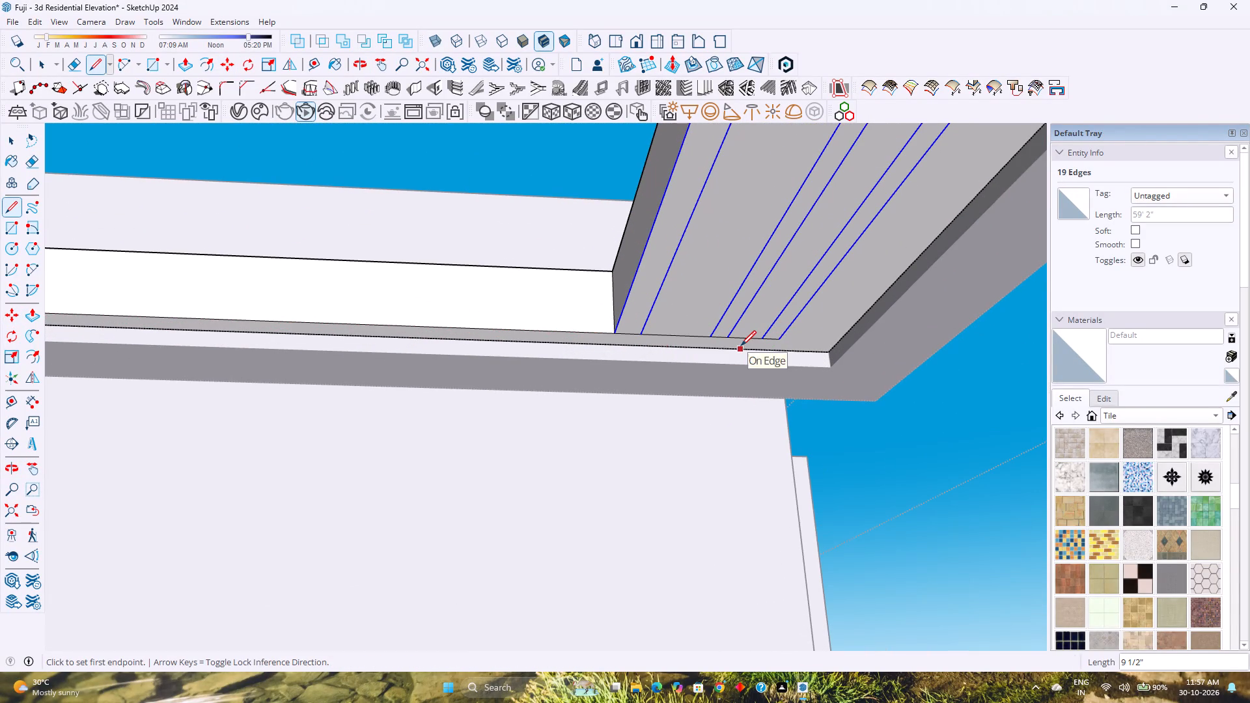
key("Escape")
key("space")
key("Escape")
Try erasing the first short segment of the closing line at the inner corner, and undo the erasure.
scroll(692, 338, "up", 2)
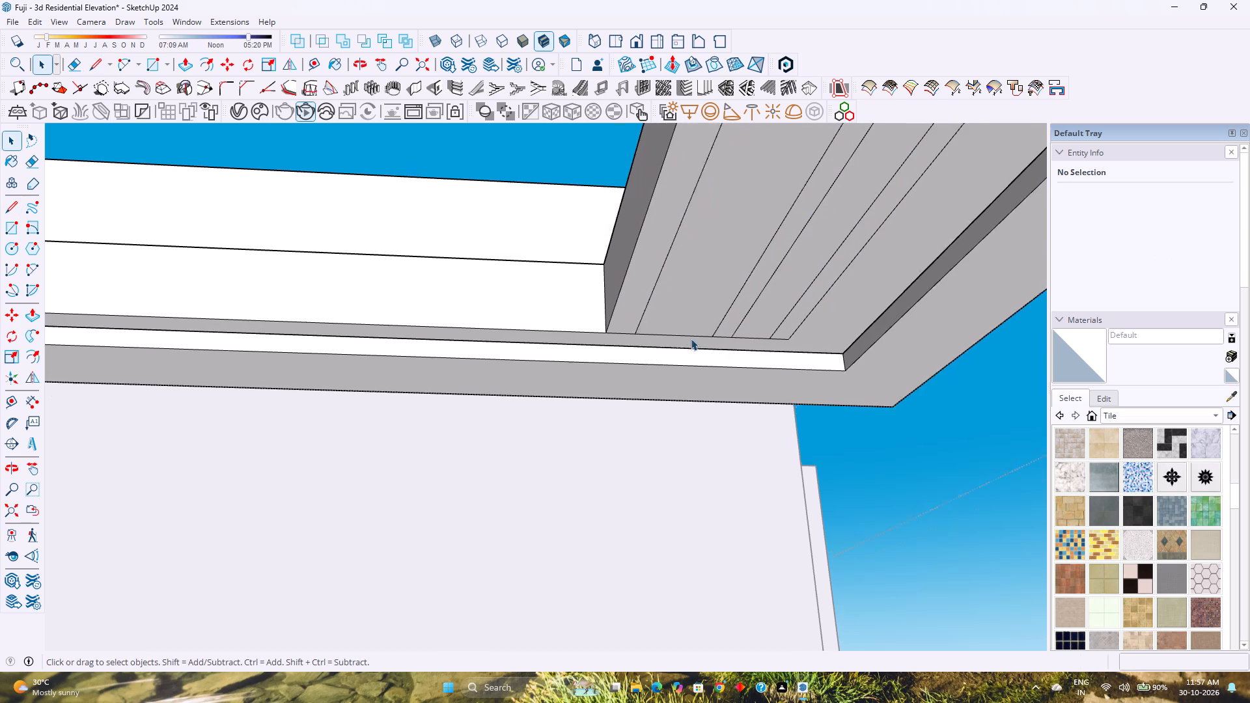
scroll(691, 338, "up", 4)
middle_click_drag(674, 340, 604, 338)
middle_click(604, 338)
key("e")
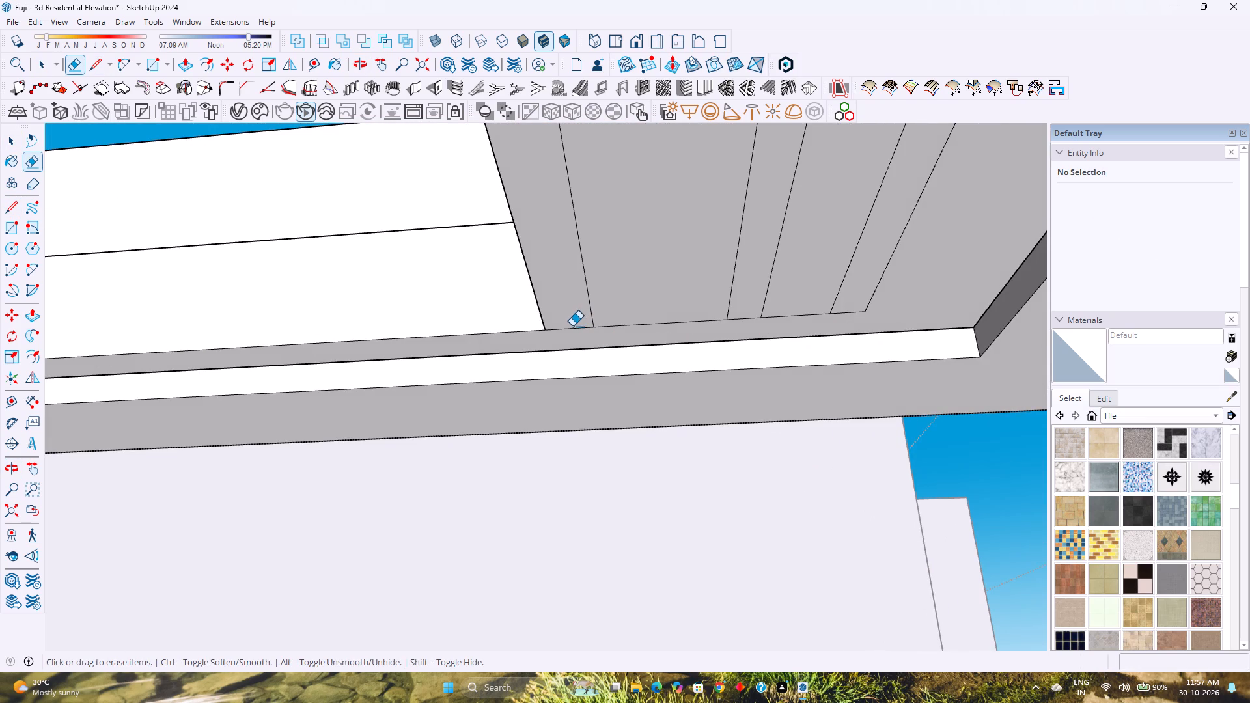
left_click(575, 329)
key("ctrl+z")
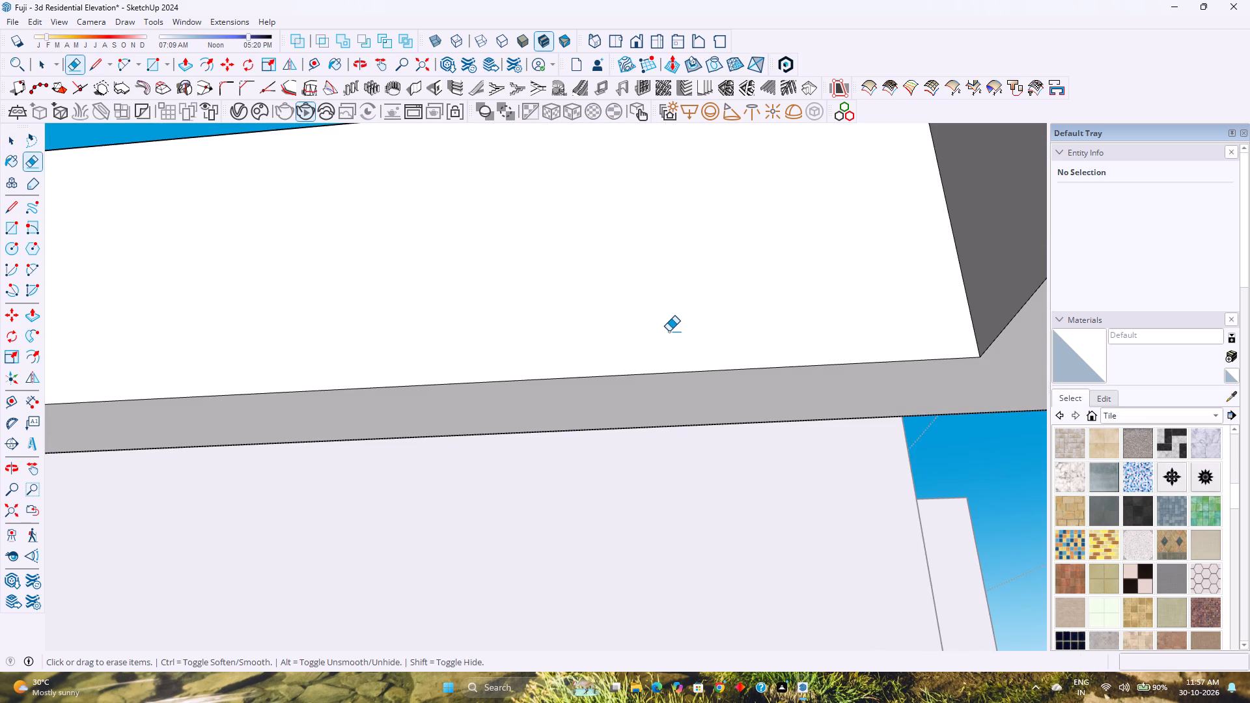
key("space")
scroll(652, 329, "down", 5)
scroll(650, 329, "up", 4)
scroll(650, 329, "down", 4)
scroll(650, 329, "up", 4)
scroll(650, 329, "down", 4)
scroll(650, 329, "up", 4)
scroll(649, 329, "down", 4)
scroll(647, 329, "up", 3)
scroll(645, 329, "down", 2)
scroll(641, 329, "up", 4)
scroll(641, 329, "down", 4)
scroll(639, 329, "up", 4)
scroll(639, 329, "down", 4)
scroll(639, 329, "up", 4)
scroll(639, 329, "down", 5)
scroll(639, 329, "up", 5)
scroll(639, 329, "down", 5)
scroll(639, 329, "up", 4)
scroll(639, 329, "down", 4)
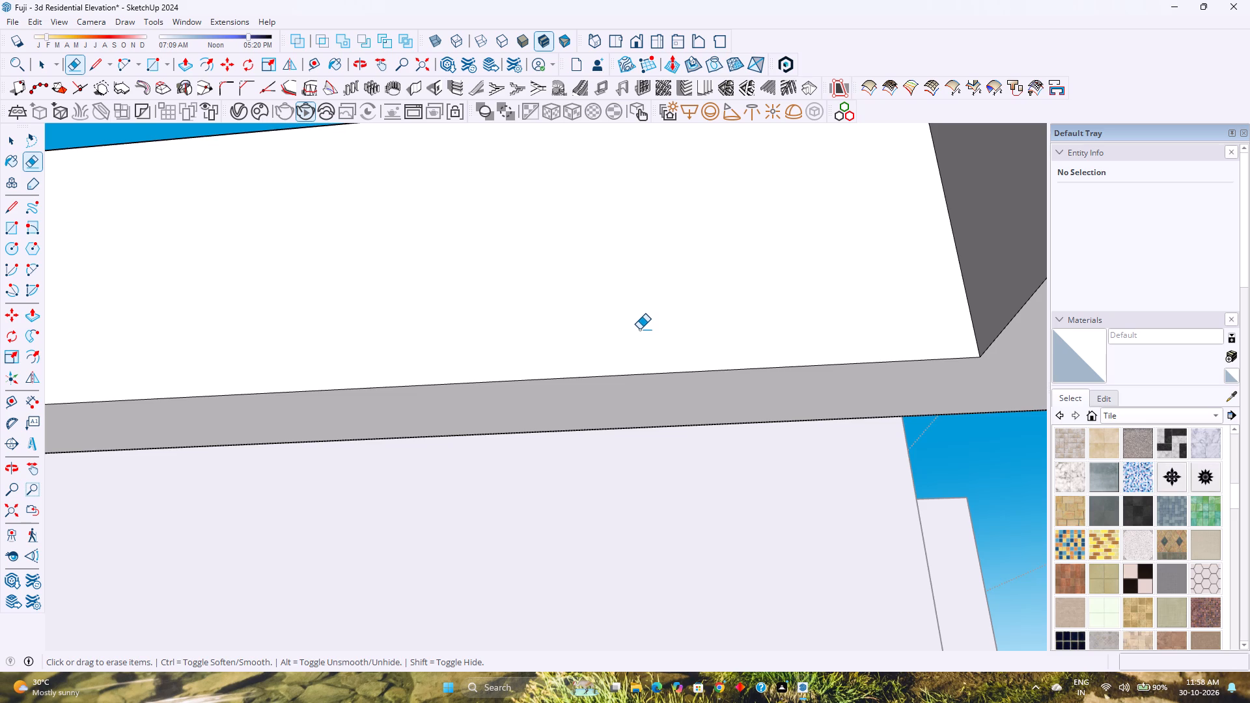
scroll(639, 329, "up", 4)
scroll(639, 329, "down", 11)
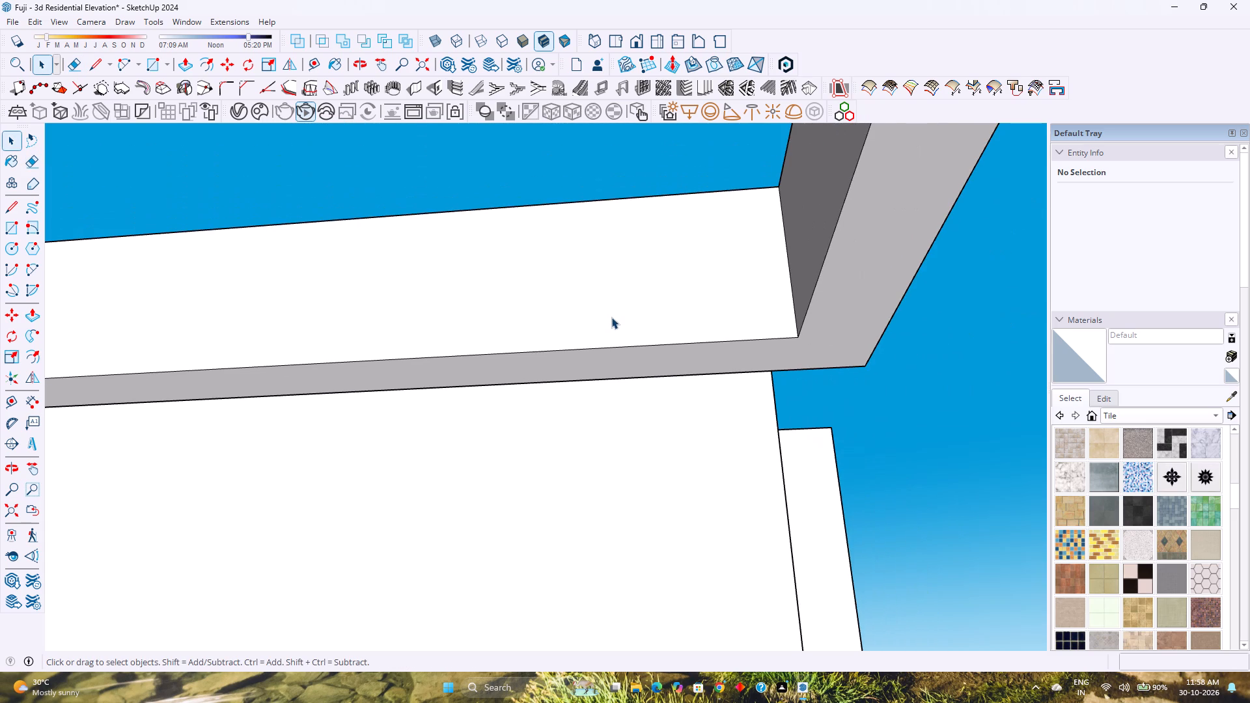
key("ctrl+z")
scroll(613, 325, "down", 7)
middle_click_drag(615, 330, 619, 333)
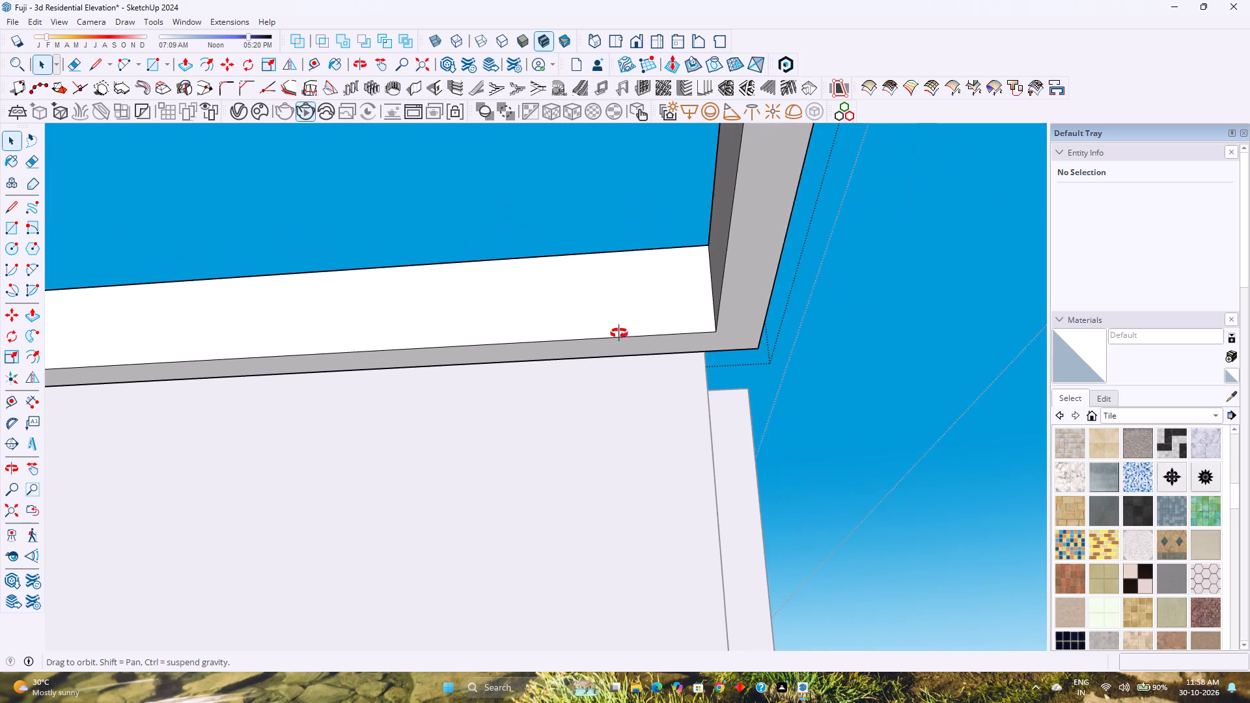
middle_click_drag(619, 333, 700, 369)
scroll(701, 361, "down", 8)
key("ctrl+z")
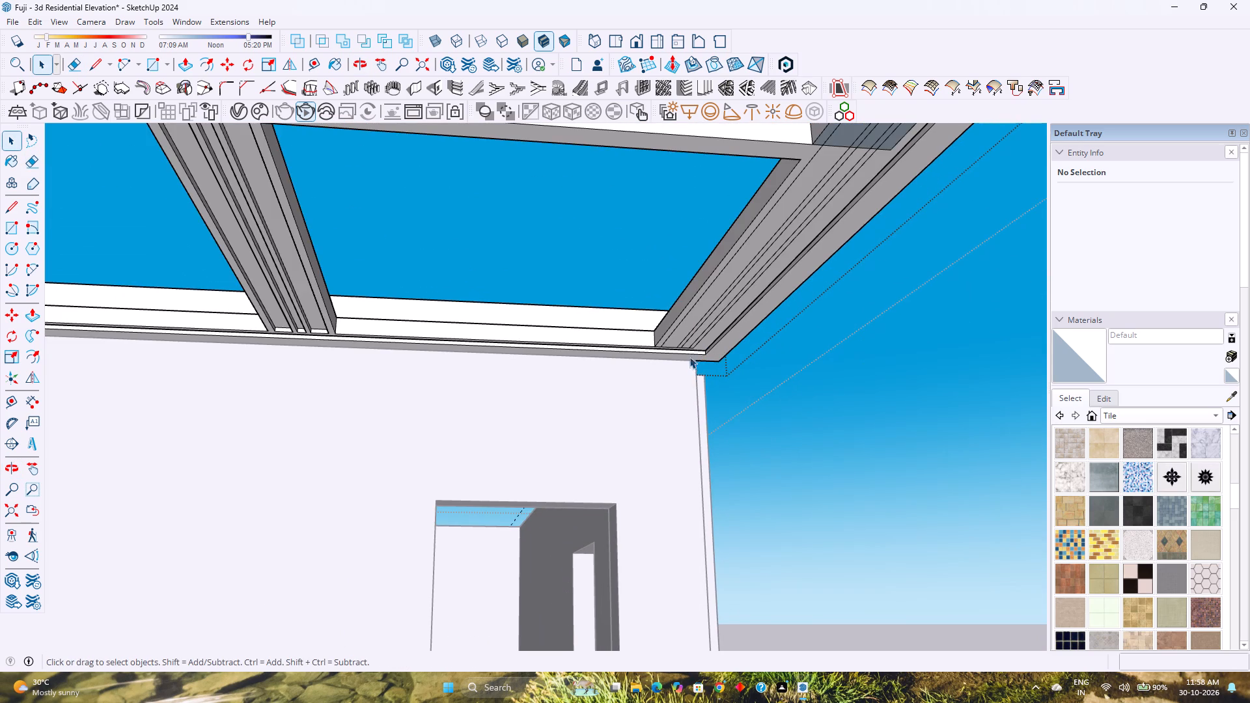
Erase the three short closing-line segments across the rib strips between the groove outlines on the end beam's underside.
scroll(678, 342, "up", 10)
double_click(661, 347)
scroll(643, 351, "up", 6)
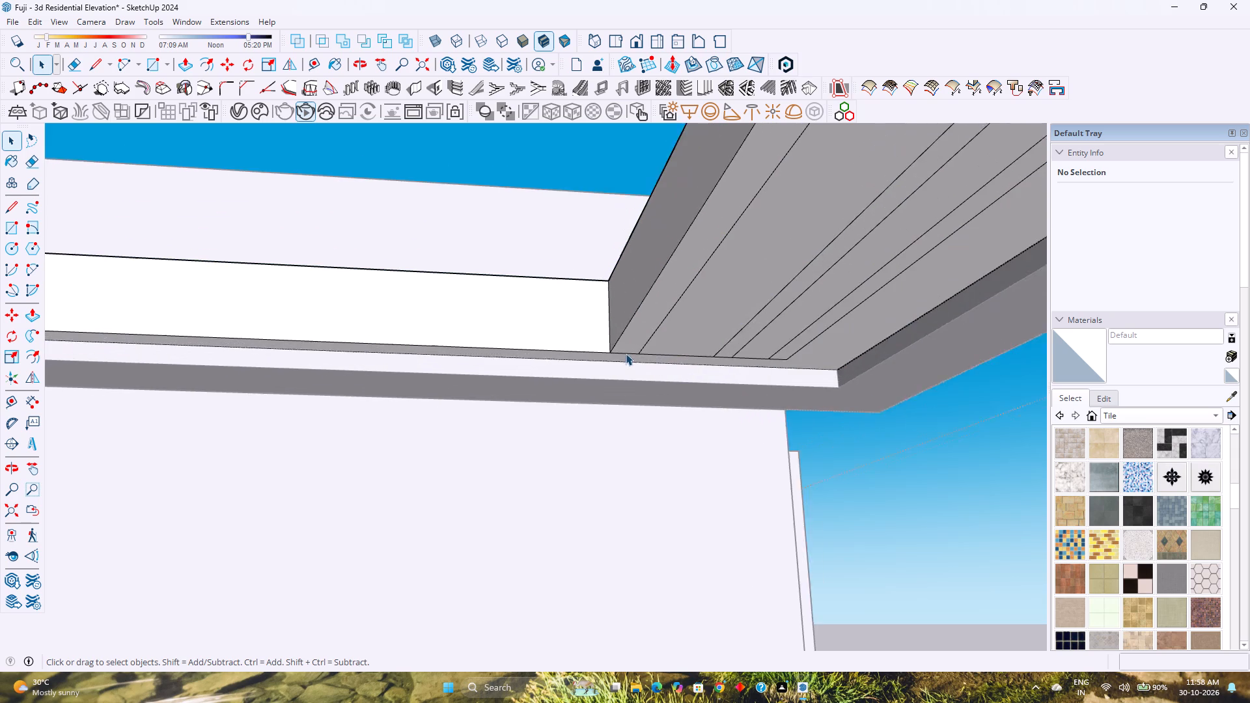
scroll(626, 353, "up", 4)
left_click(627, 353)
key("e")
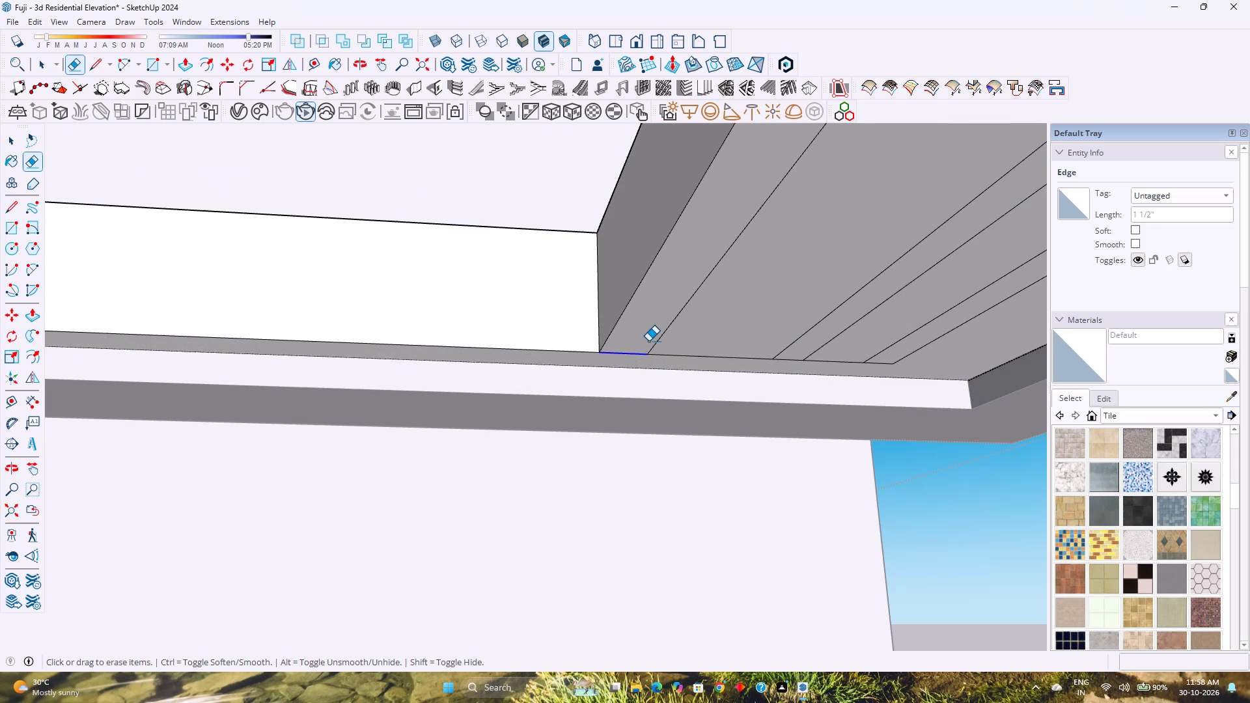
left_click(637, 355)
middle_click_drag(734, 374, 678, 331)
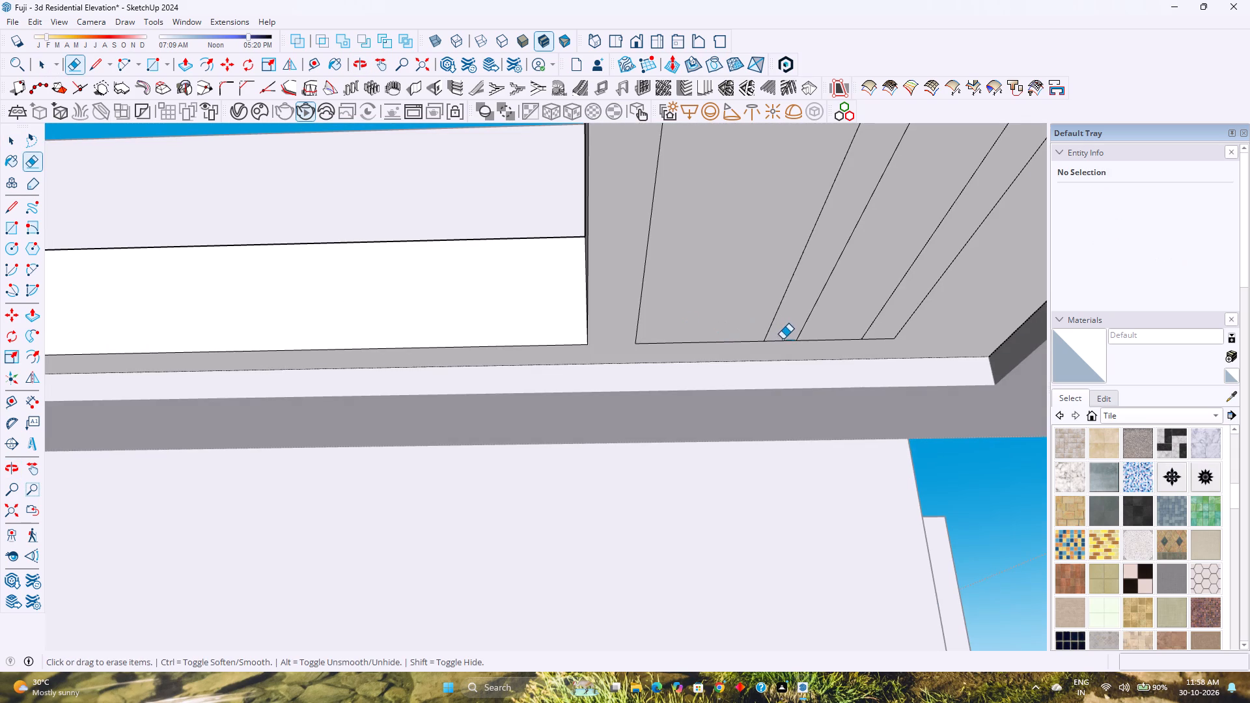
left_click(781, 341)
left_click(877, 338)
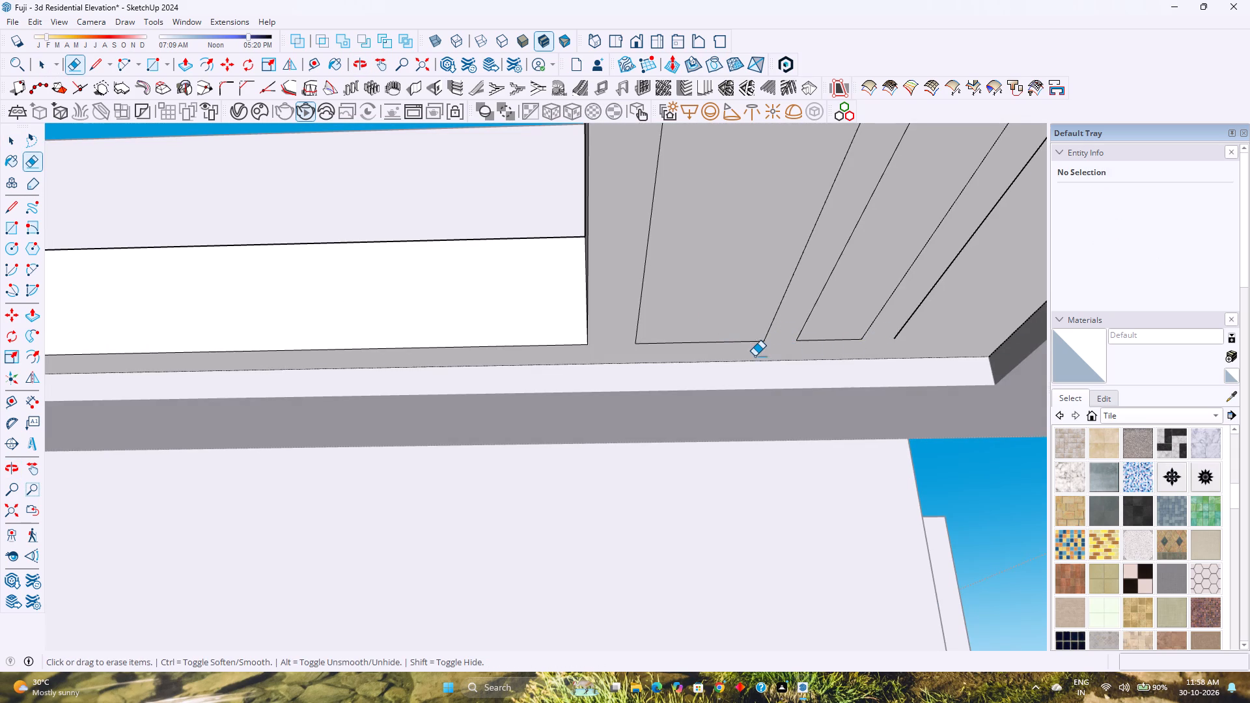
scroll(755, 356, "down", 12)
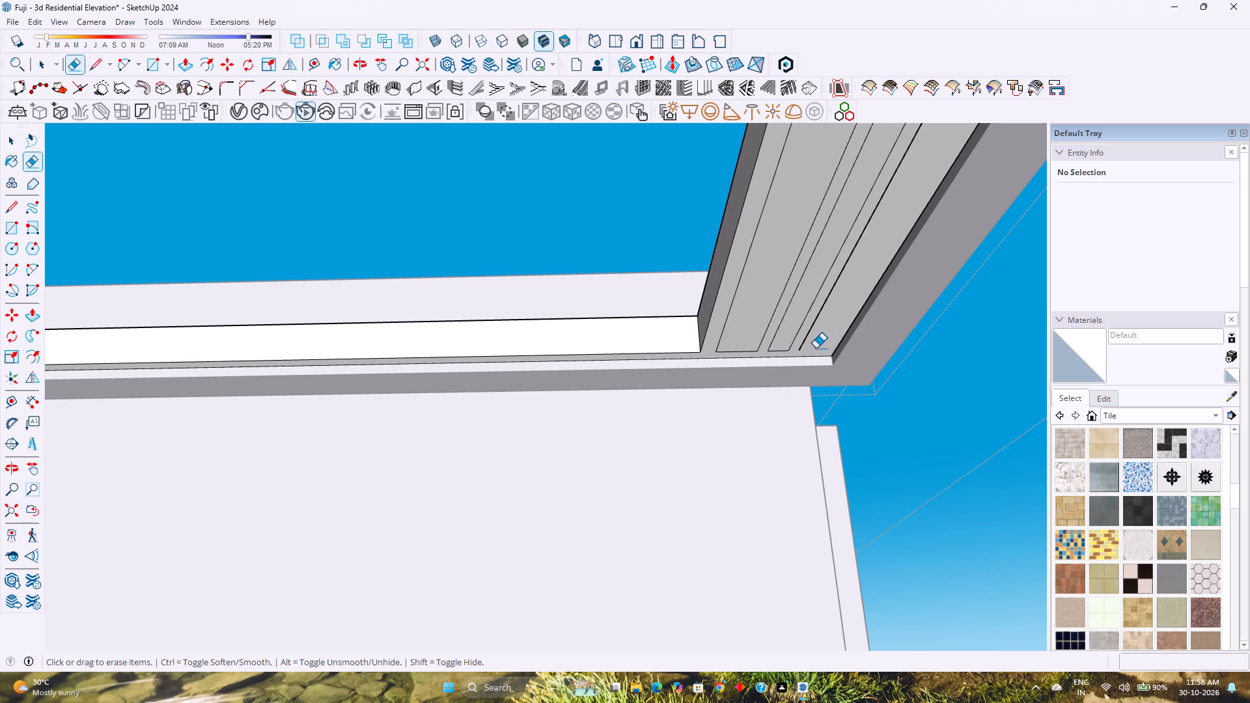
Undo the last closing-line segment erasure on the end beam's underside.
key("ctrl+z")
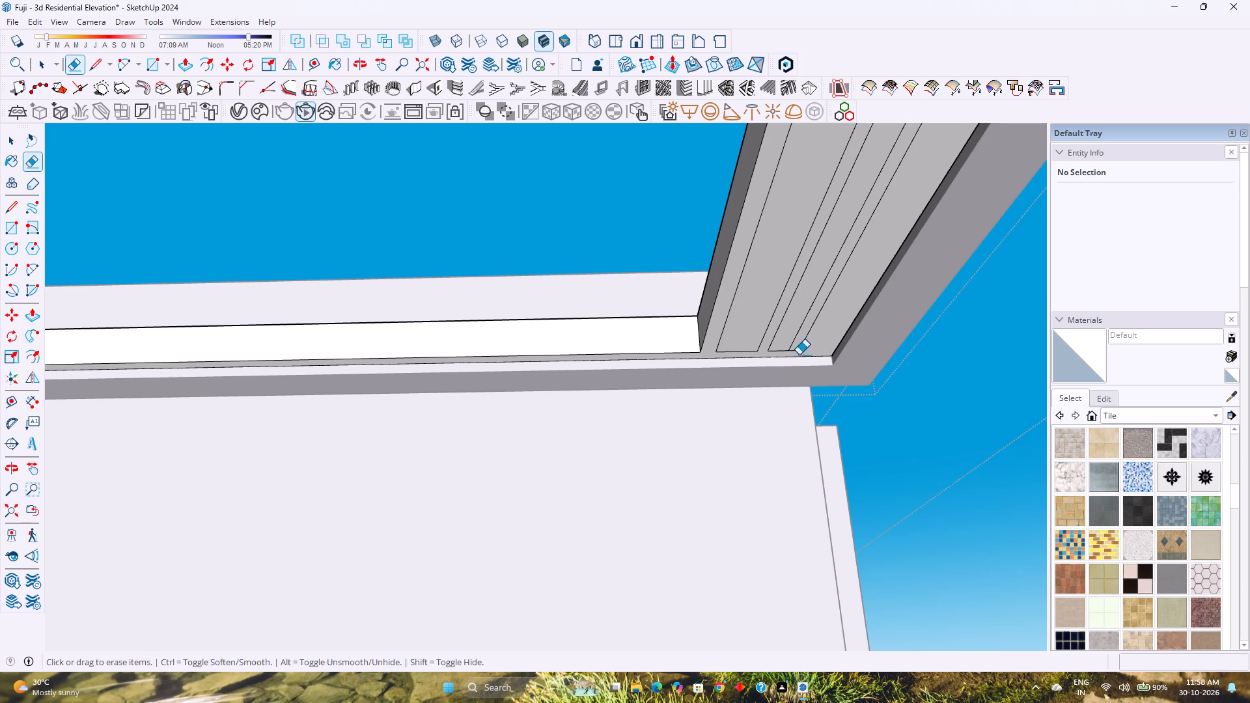
Measure the gap from the outermost groove edge to the end beam's outer edge at the wall-side end.
scroll(806, 355, "up", 7)
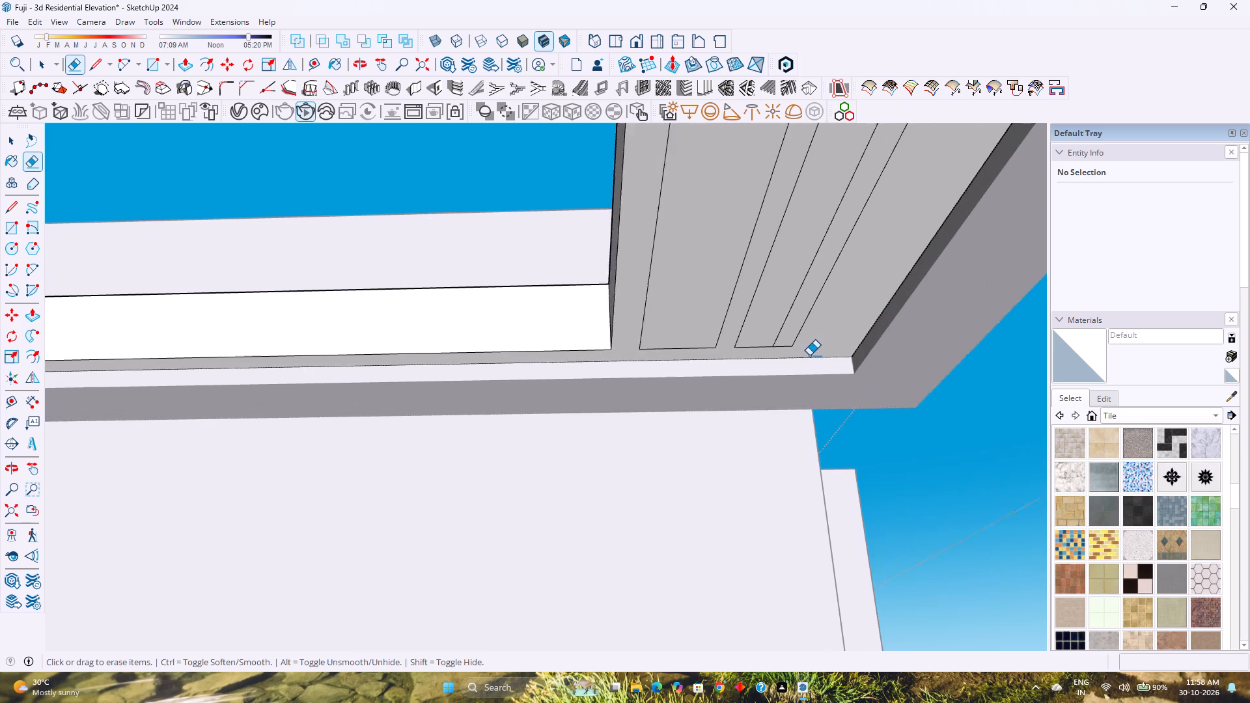
left_click(94, 65)
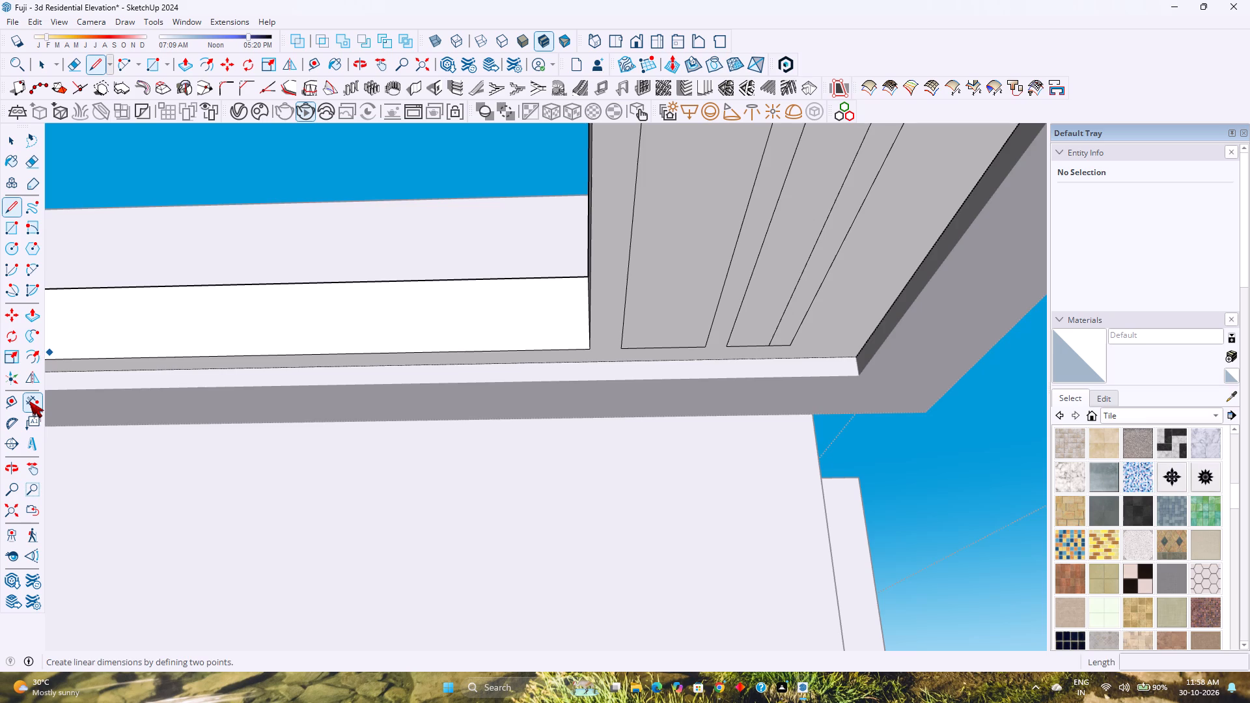
left_click(29, 401)
left_click(789, 348)
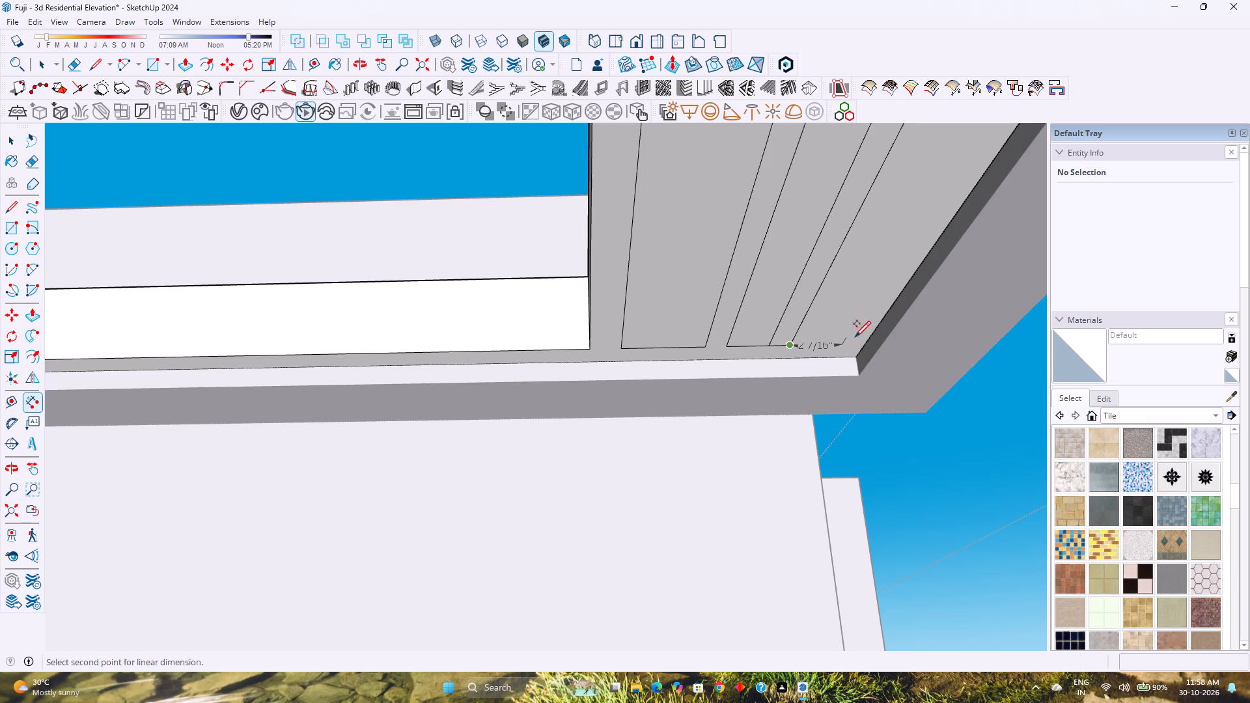
left_click(878, 335)
key("Escape")
Extend the closing line about 3 1/2" from the outermost groove edge to the beam's outer edge, and erase the short segment across the adjacent rib strip.
key("l")
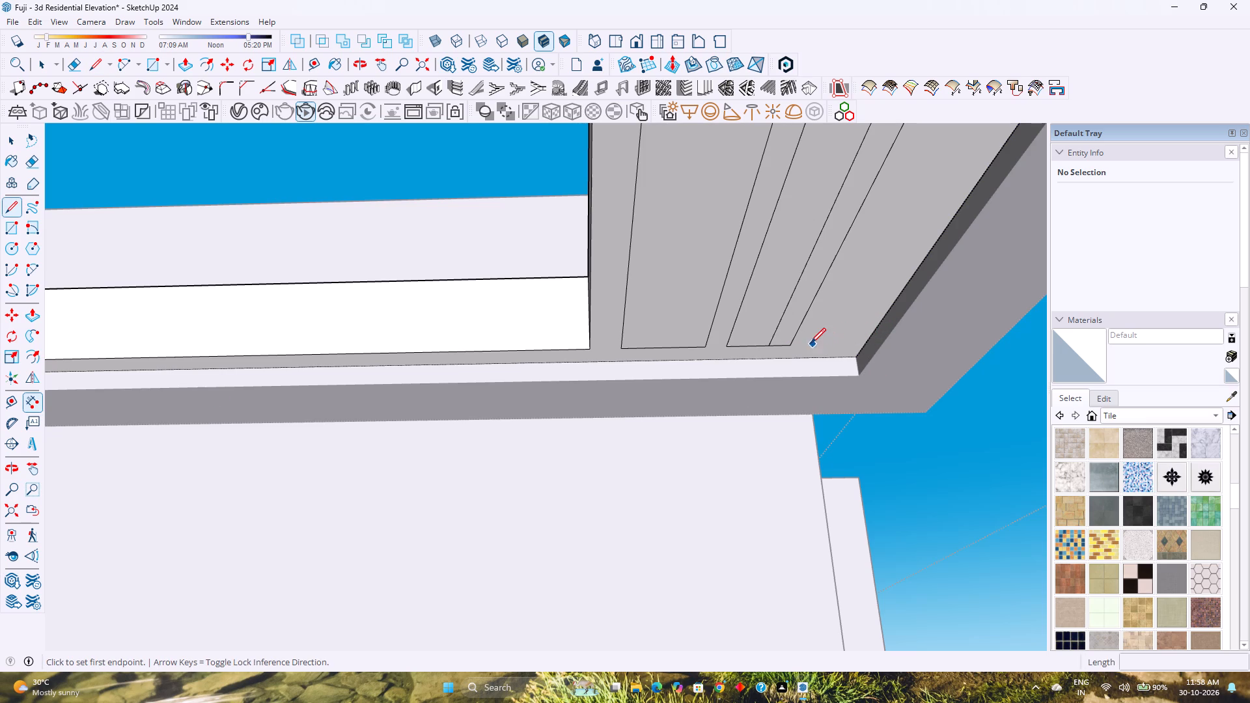
left_click(795, 344)
left_click(870, 340)
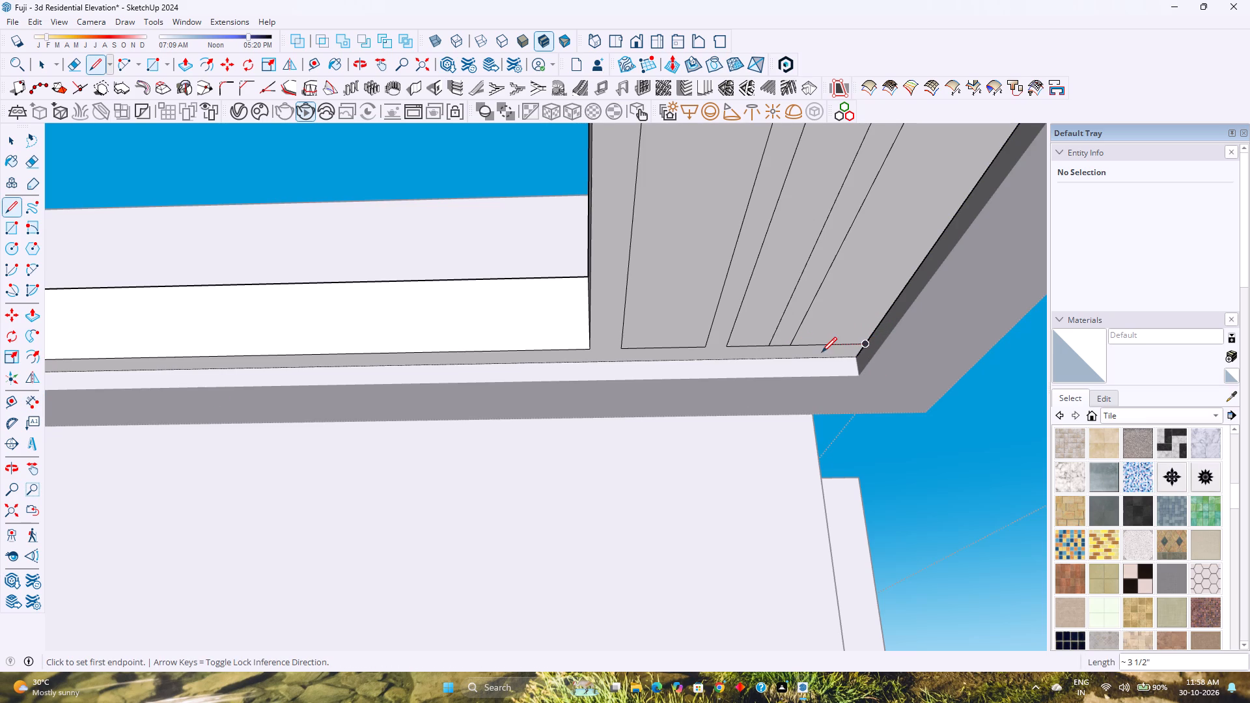
key("e")
left_click(781, 346)
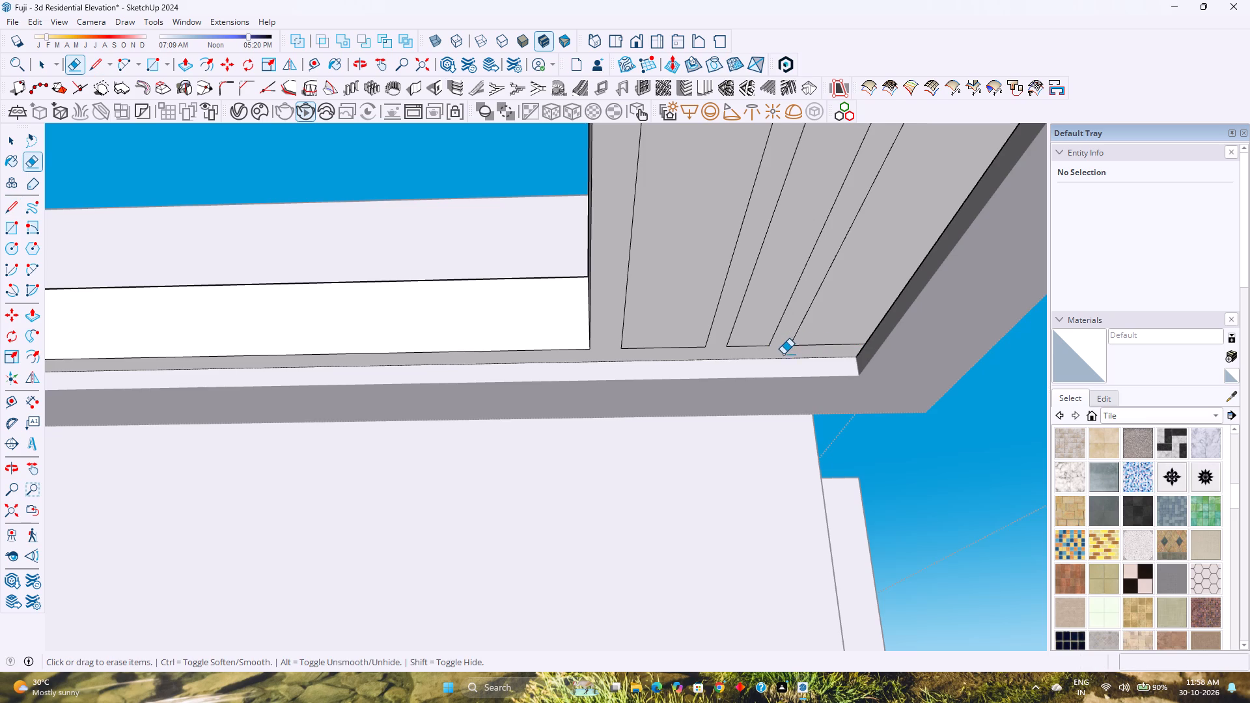
Reverse the wide groove face and the inner-edge strip face on the end beam's underside, beyond the cross rail.
scroll(783, 354, "down", 4)
key("space")
scroll(781, 356, "down", 8)
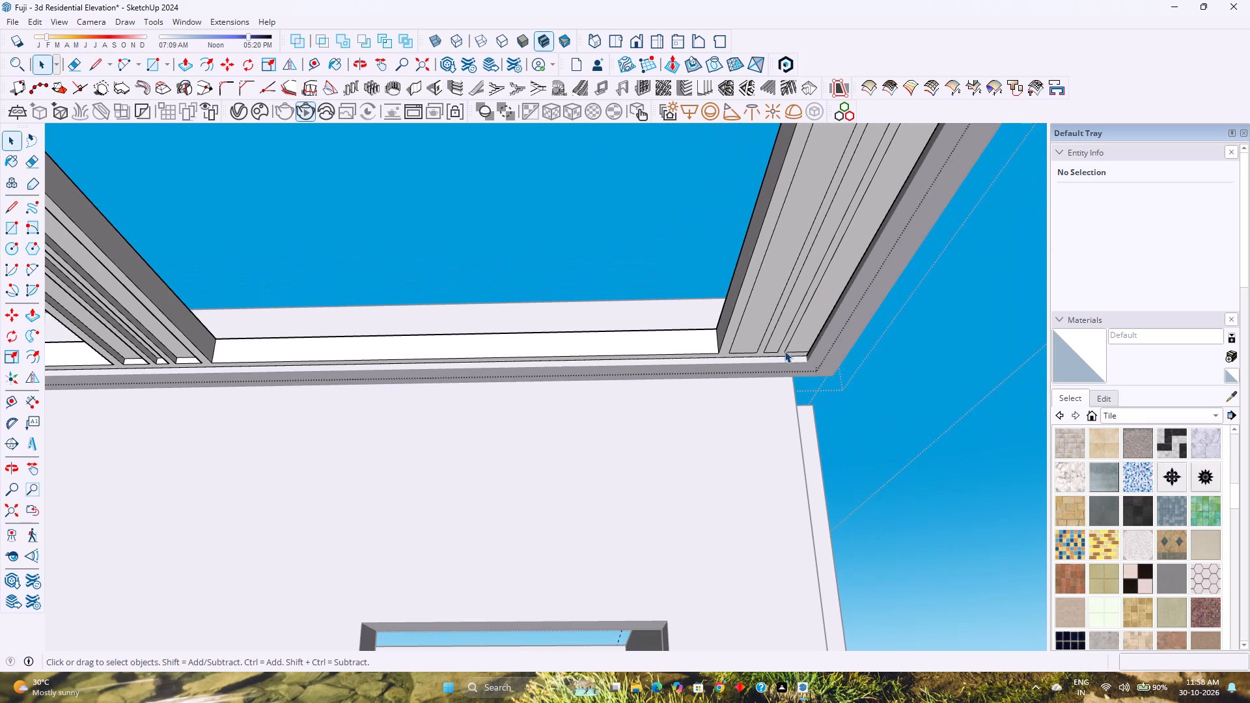
scroll(786, 350, "up", 3)
scroll(786, 350, "down", 14)
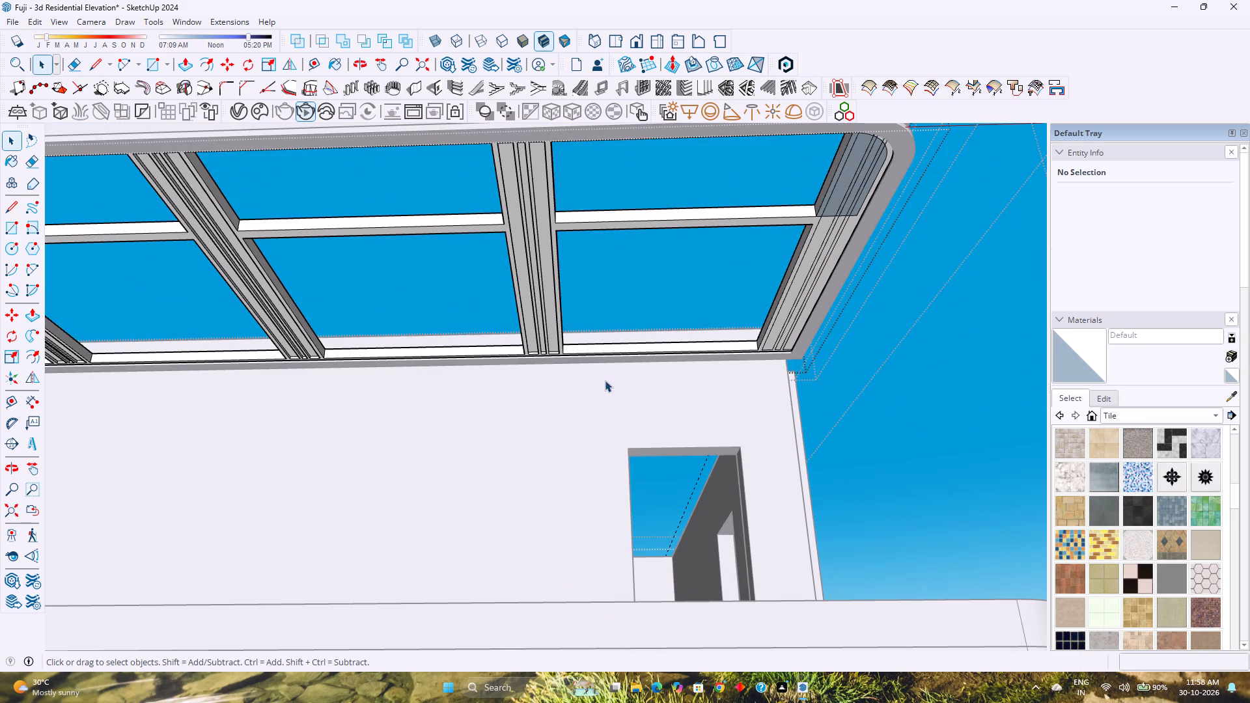
scroll(862, 209, "up", 7)
middle_click_drag(822, 214, 786, 272, "shift")
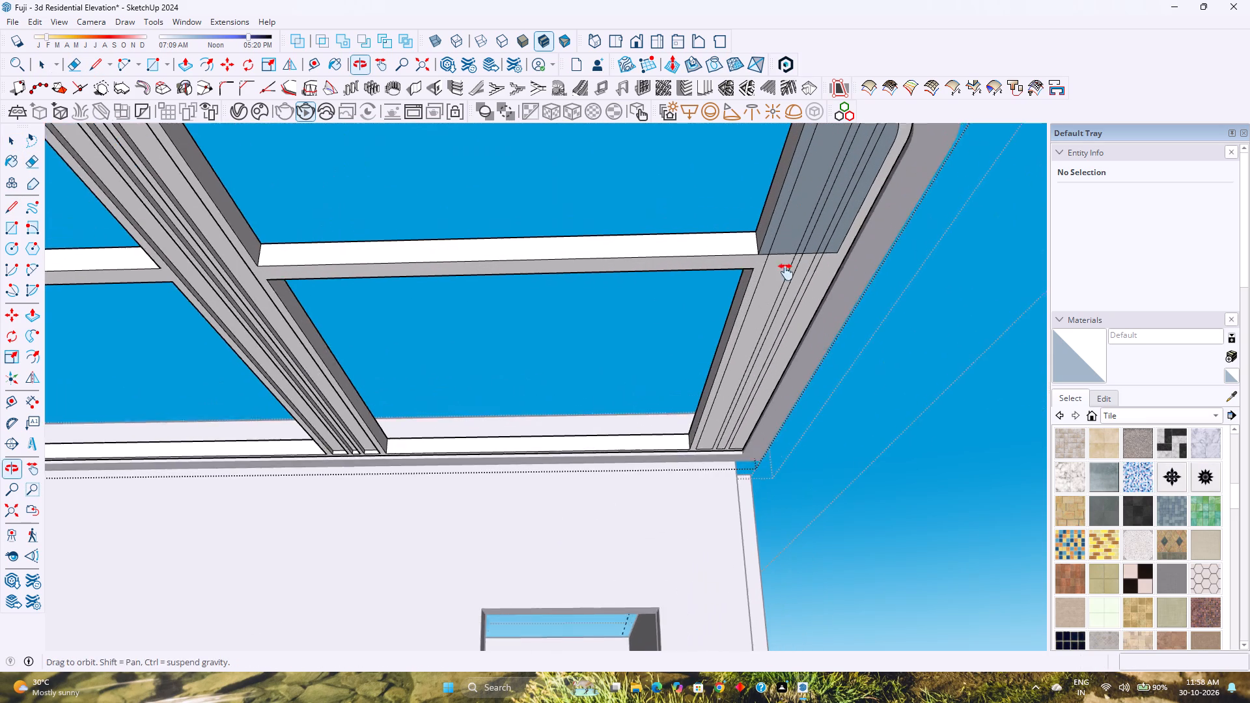
middle_click_drag(786, 272, 772, 299, "shift")
scroll(773, 278, "up", 3)
left_click(769, 271)
right_click(769, 271)
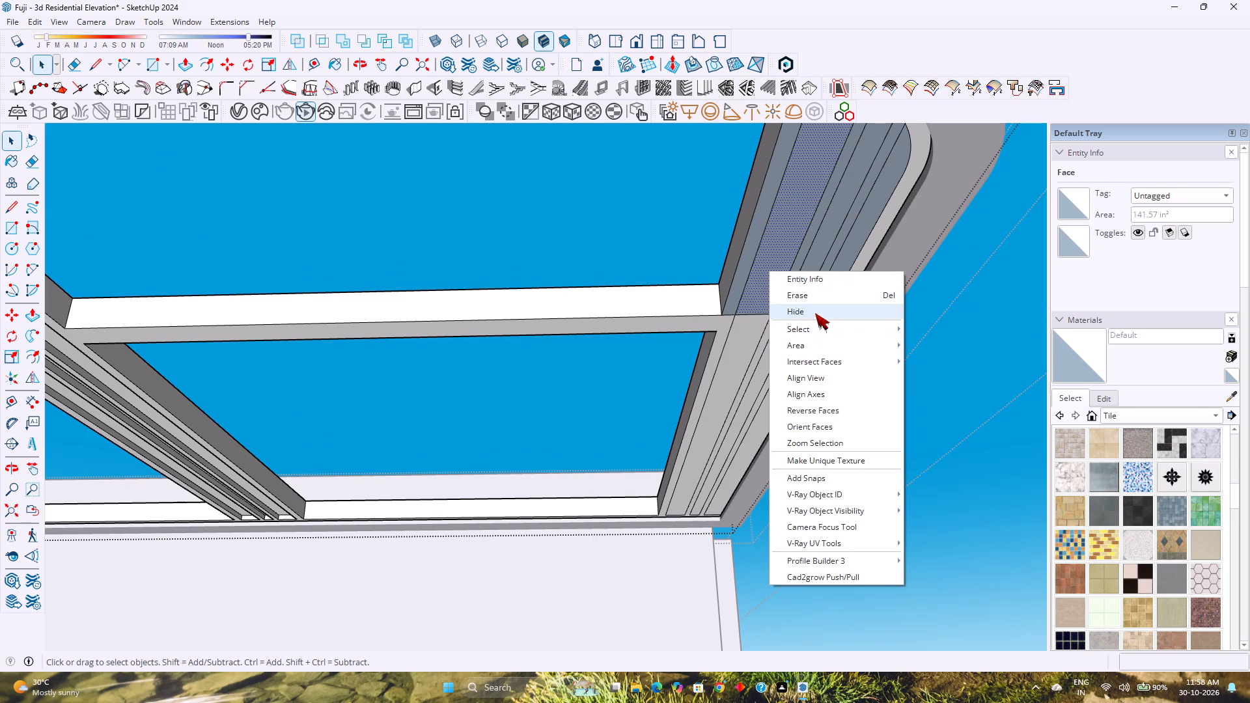
left_click(831, 410)
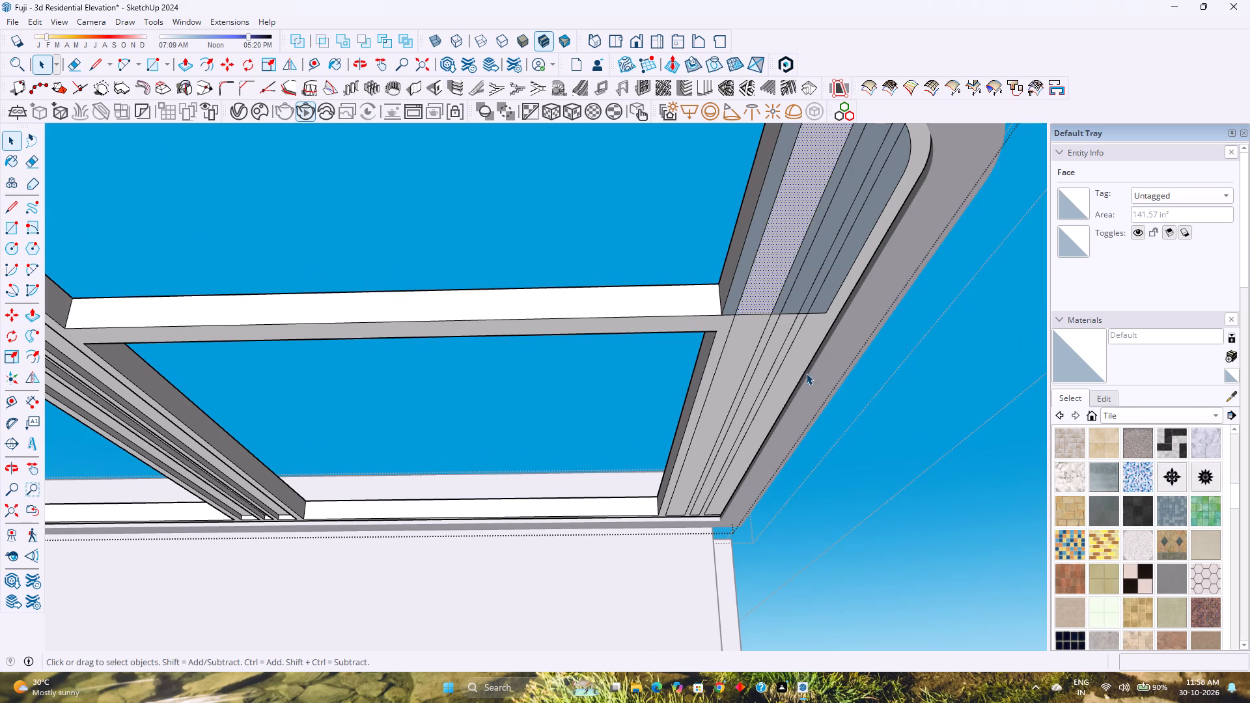
scroll(749, 315, "up", 7)
left_click(716, 296)
right_click(716, 296)
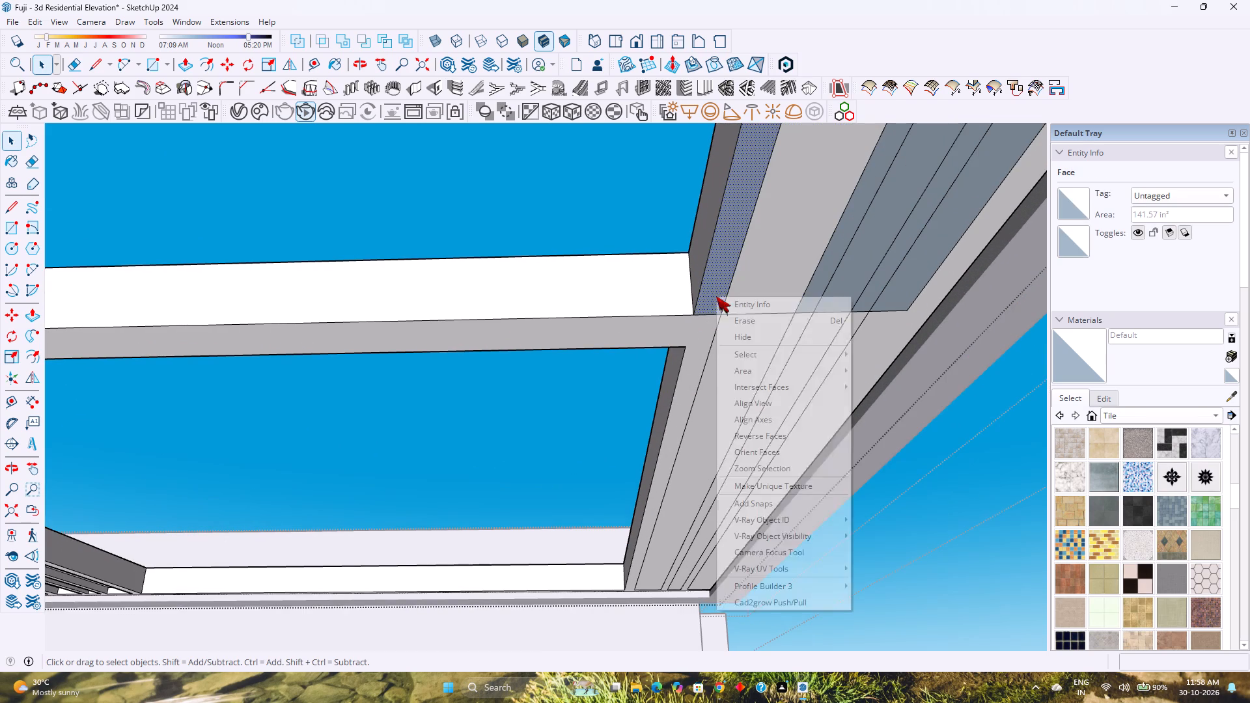
left_click(764, 436)
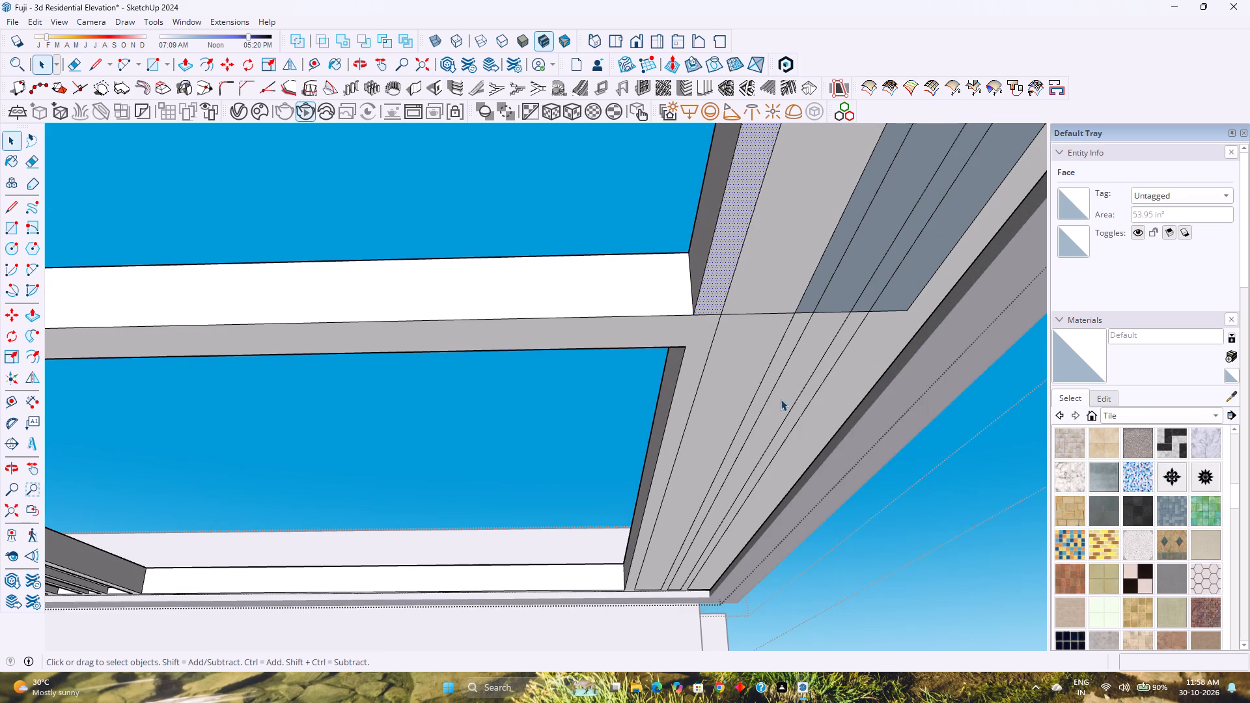
Reverse the four remaining blue-grey faces together on the end beam's underside beyond the cross rail.
double_click(812, 304)
right_click(812, 304)
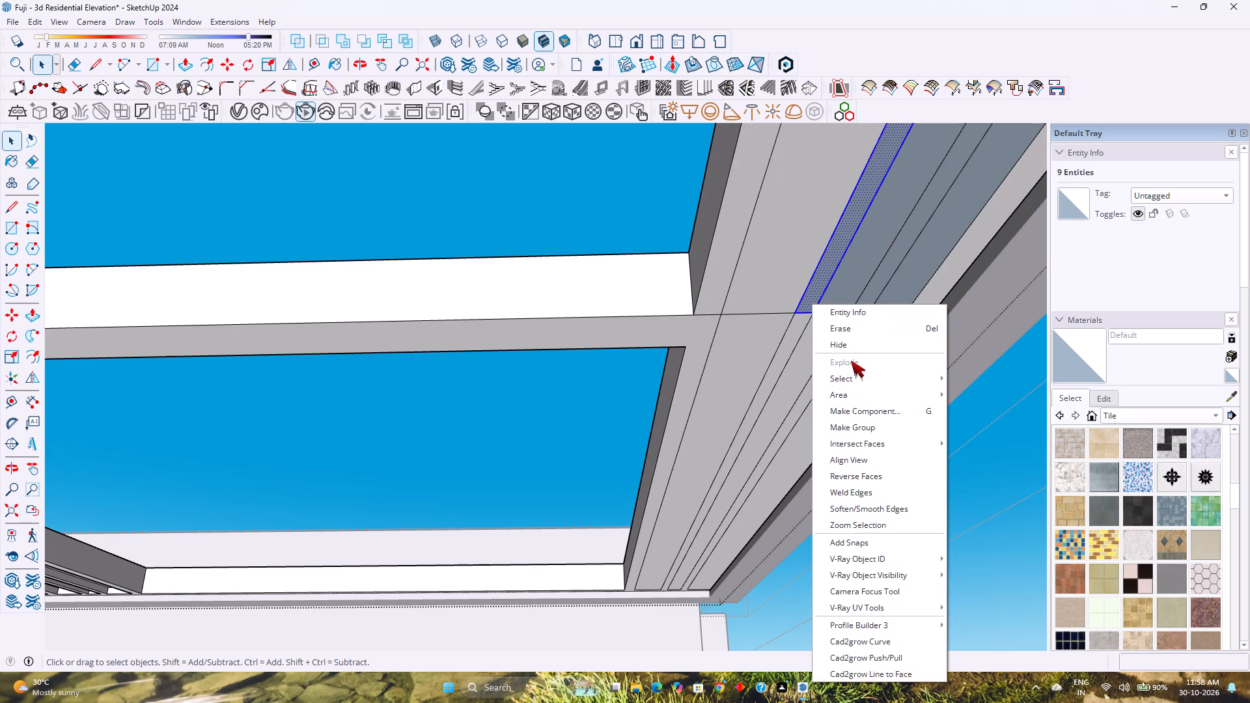
left_click(848, 272)
left_click(831, 264, "ctrl")
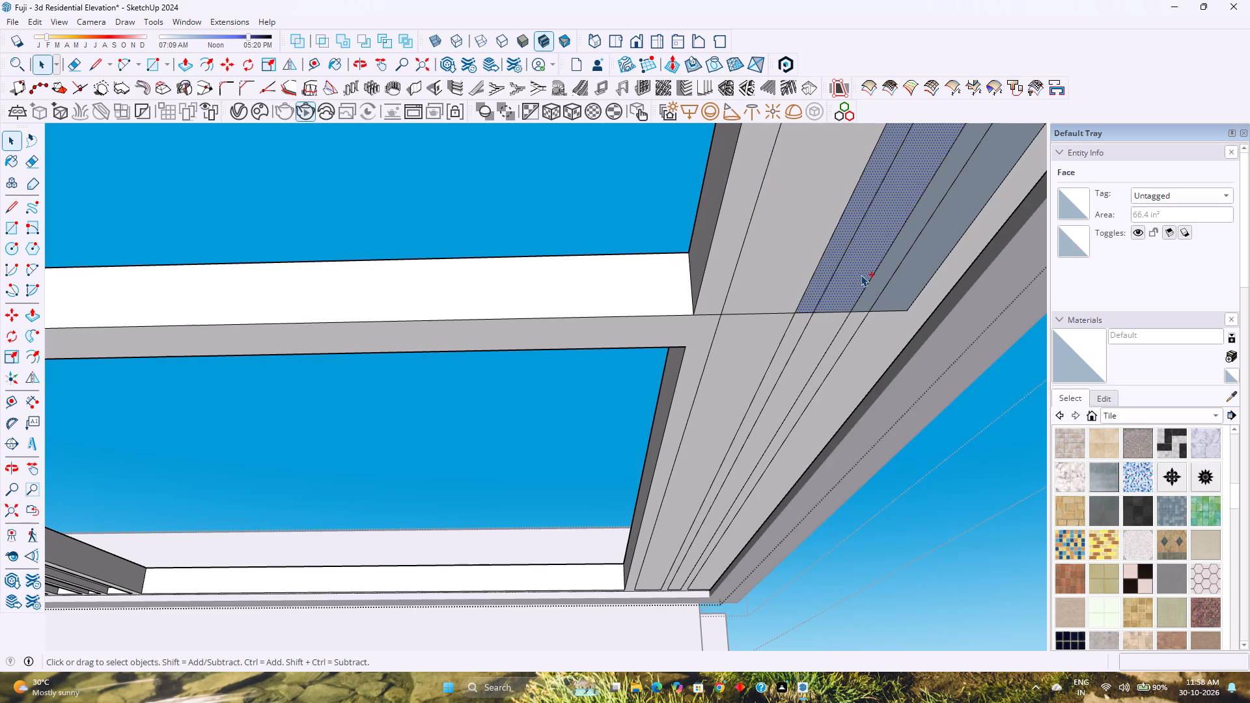
left_click(882, 275, "ctrl")
left_click(899, 286, "ctrl")
right_click(899, 286)
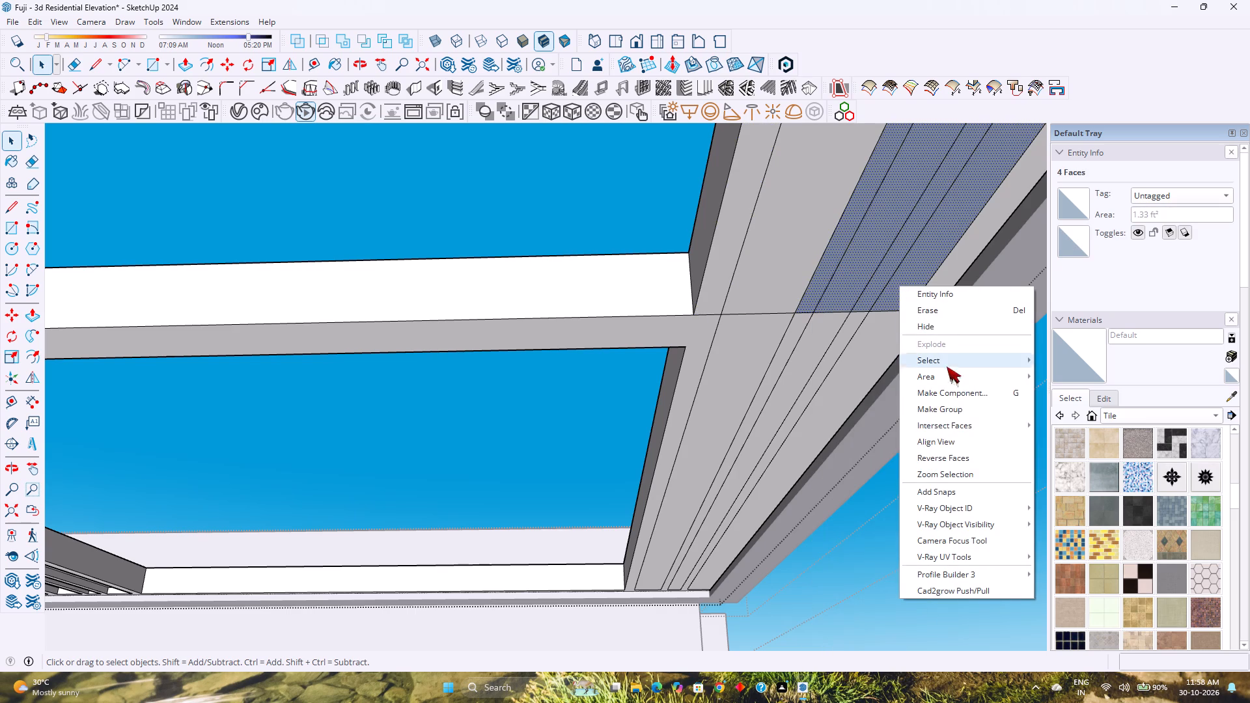
left_click(955, 454)
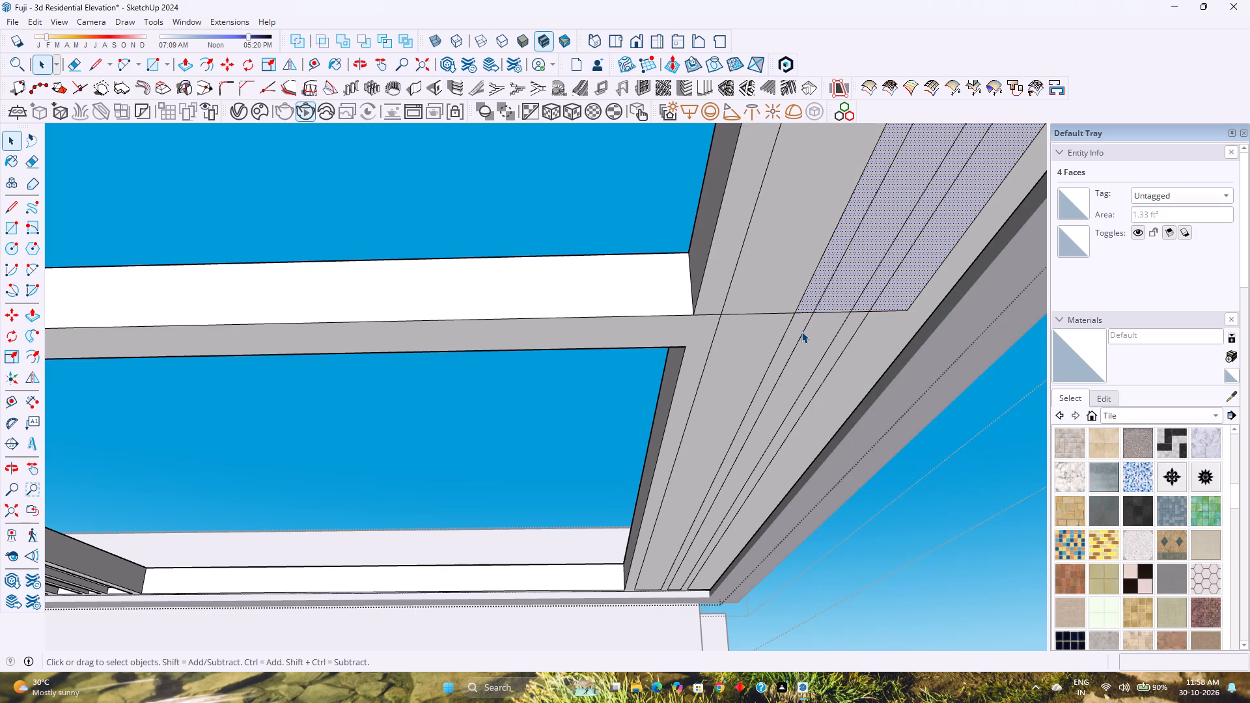
Erase all segments of the transverse line crossing the end beam's underside at the cross rail.
key("e")
left_click(759, 316)
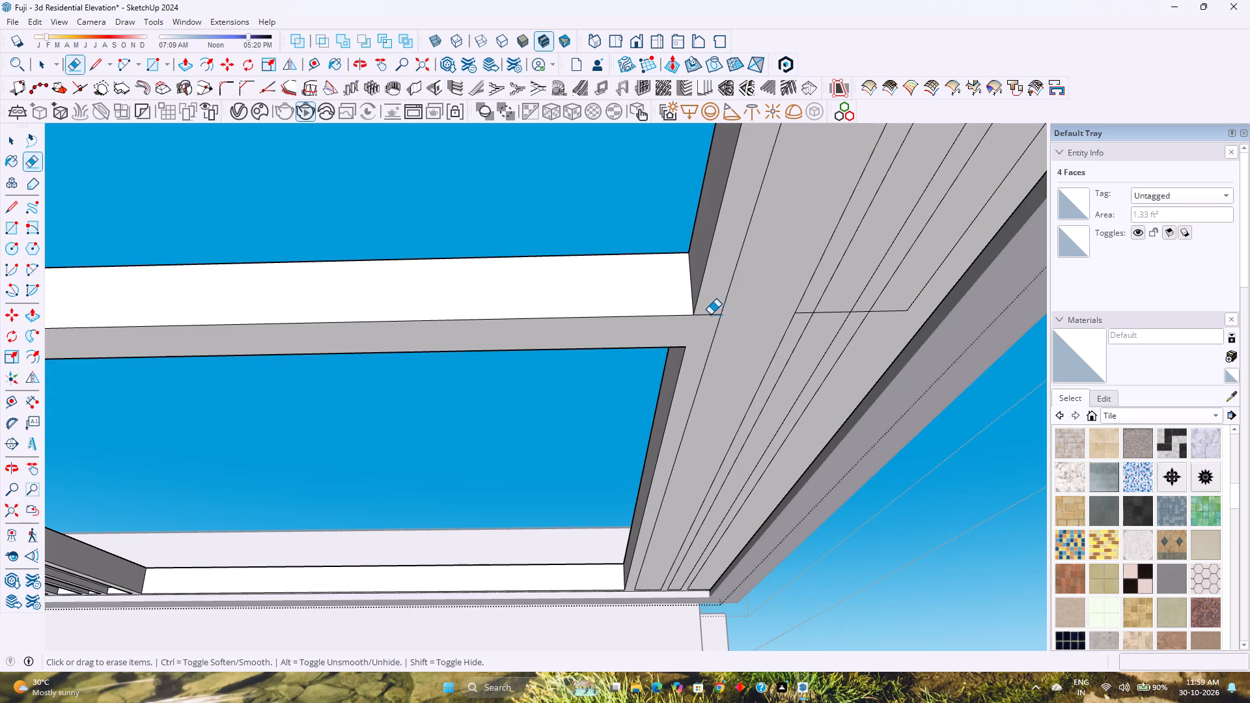
left_click(710, 316)
left_click(807, 314)
left_click(827, 314)
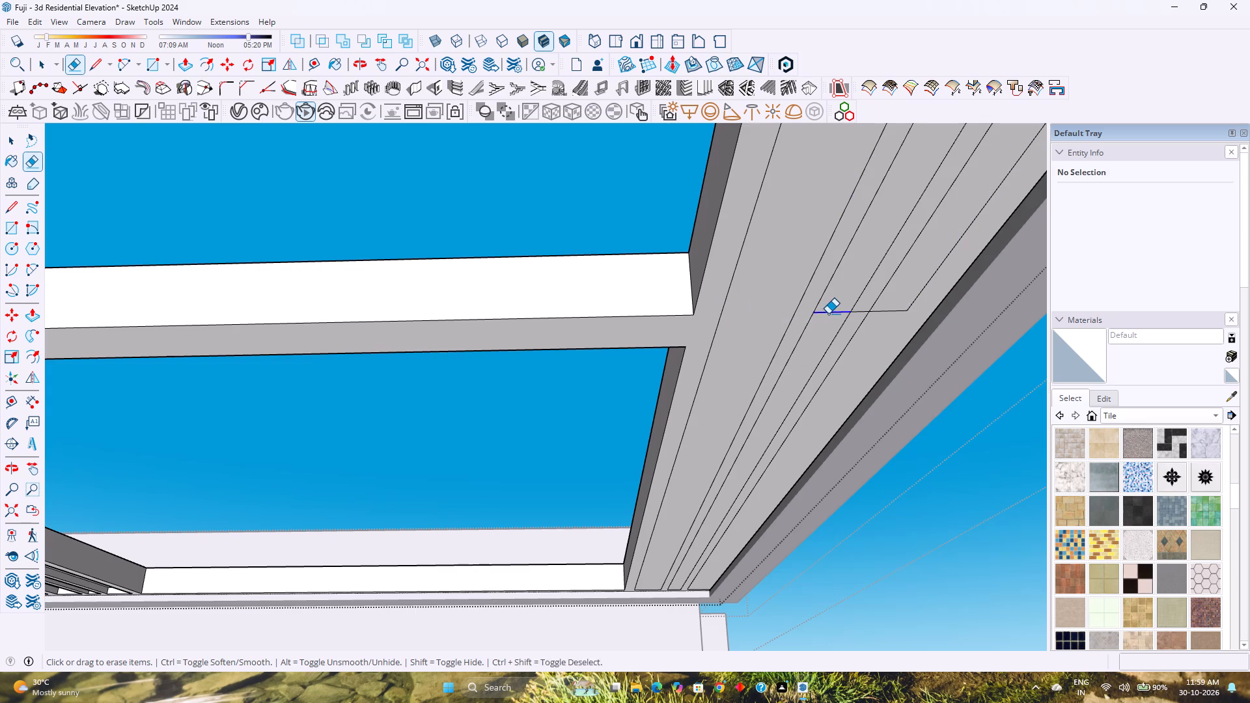
left_click(859, 312)
left_click(896, 312)
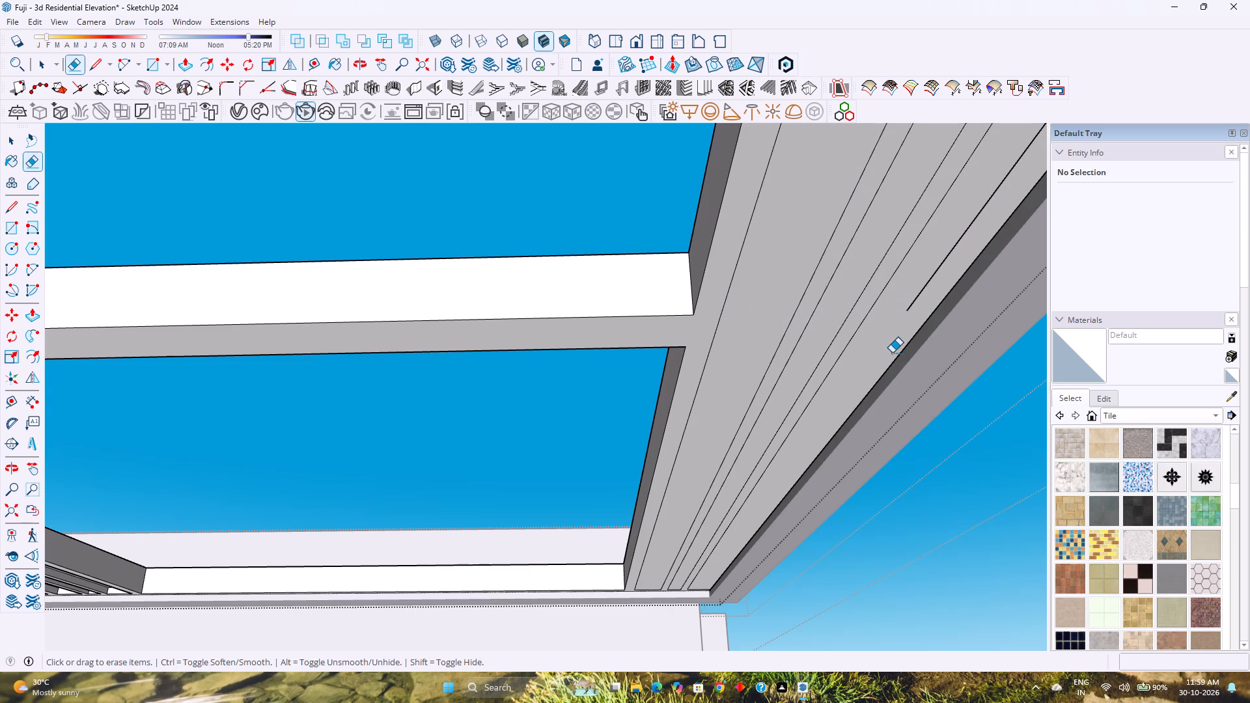
Erase the leftover lengthwise edge near the outer side of the end beam's underside.
middle_click_drag(889, 355, 870, 322)
middle_click(870, 322)
scroll(874, 320, "down", 3)
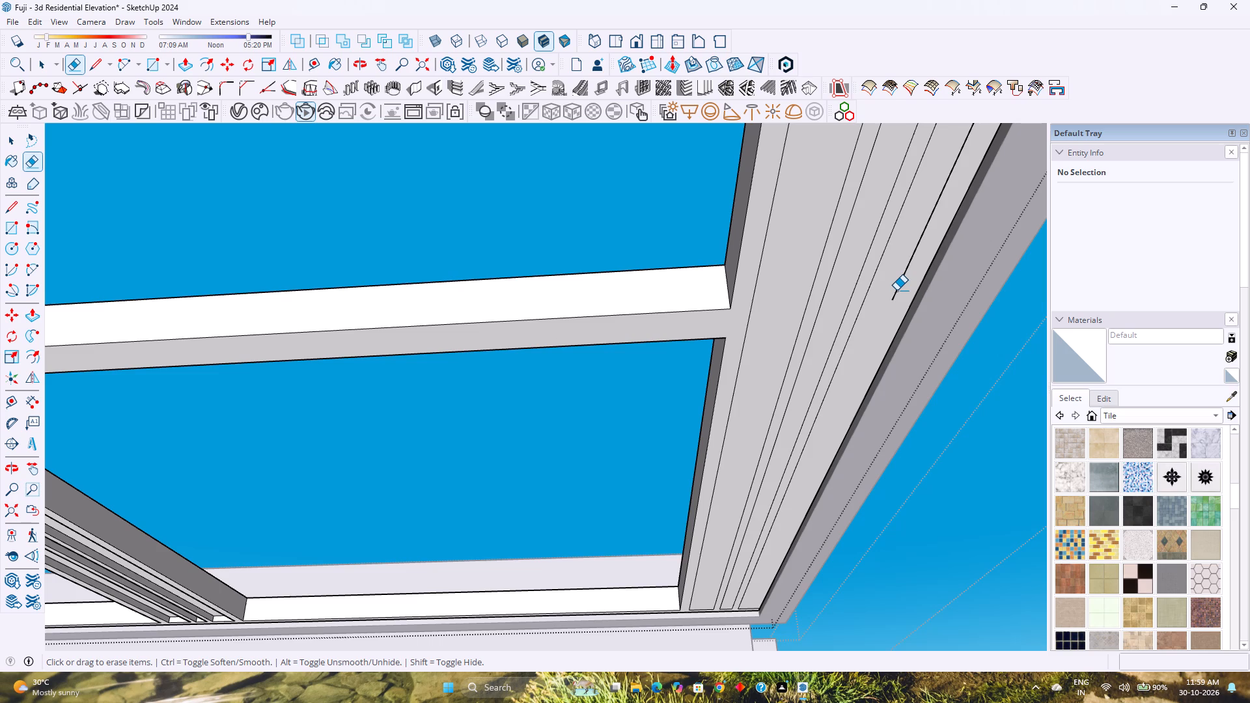
left_click(896, 290)
Hide the outer strip face of the end beam's underside and delete the stray edge behind it.
middle_click_drag(877, 310, 812, 319)
scroll(875, 286, "up", 5)
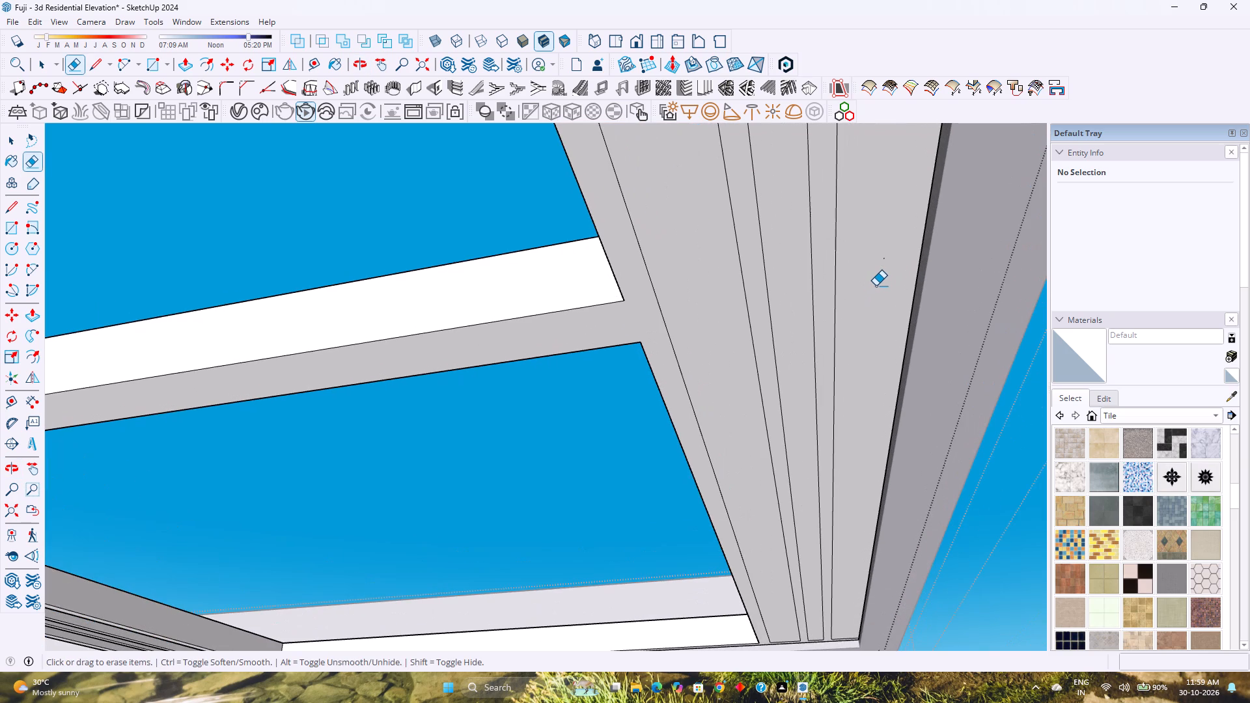
key("space")
left_click(876, 286)
scroll(879, 274, "up", 3)
right_click(879, 274)
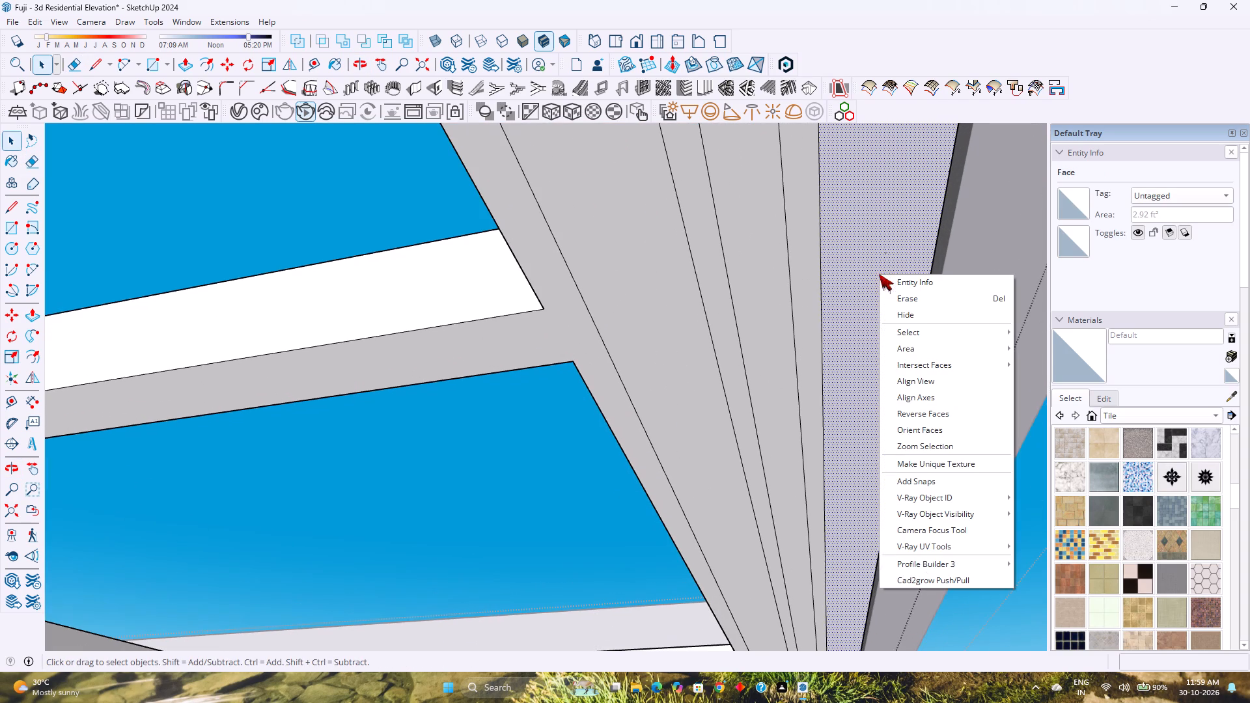
left_click(923, 313)
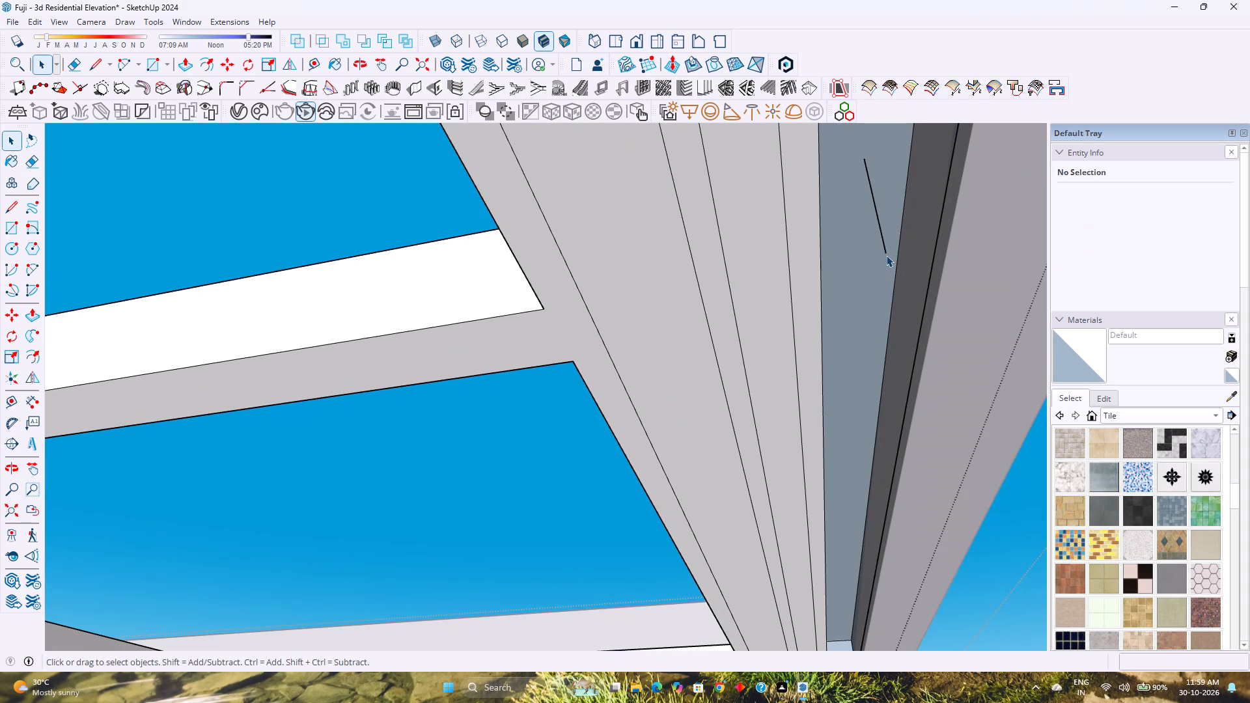
left_click(886, 255)
key("Delete")
Unhide the last hidden face on the end beam's underside.
scroll(874, 328, "down", 3)
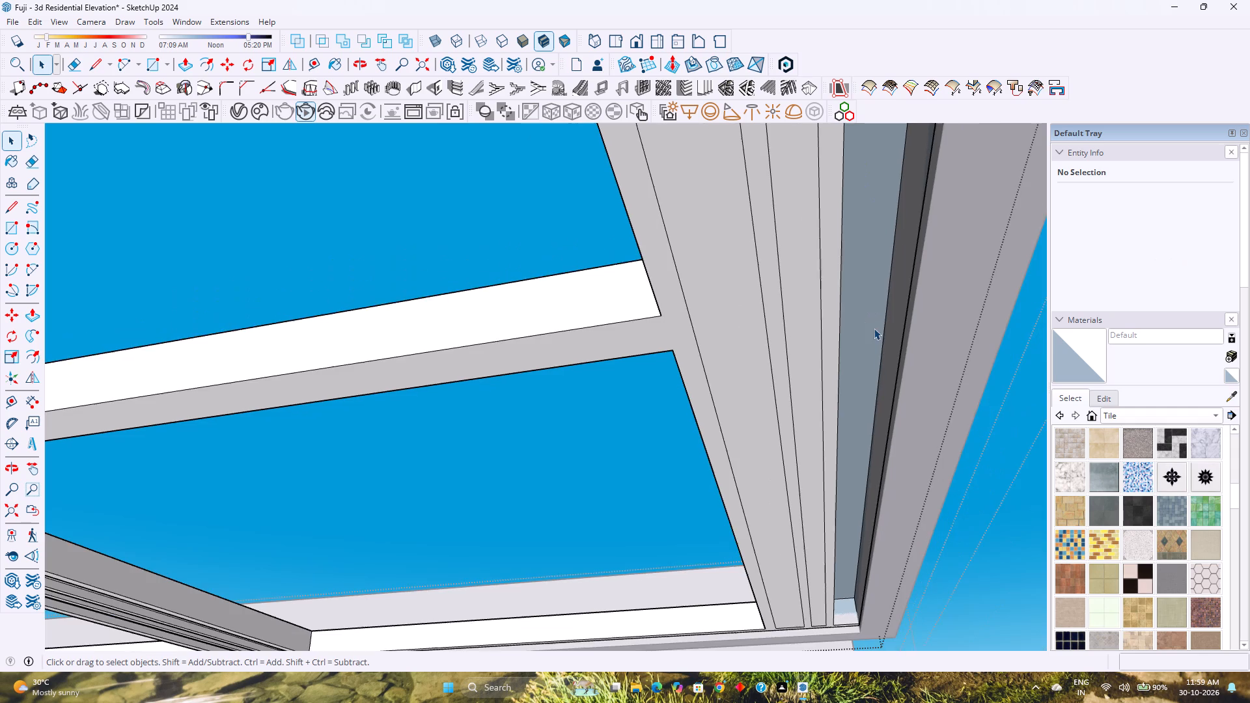
scroll(874, 328, "down", 4)
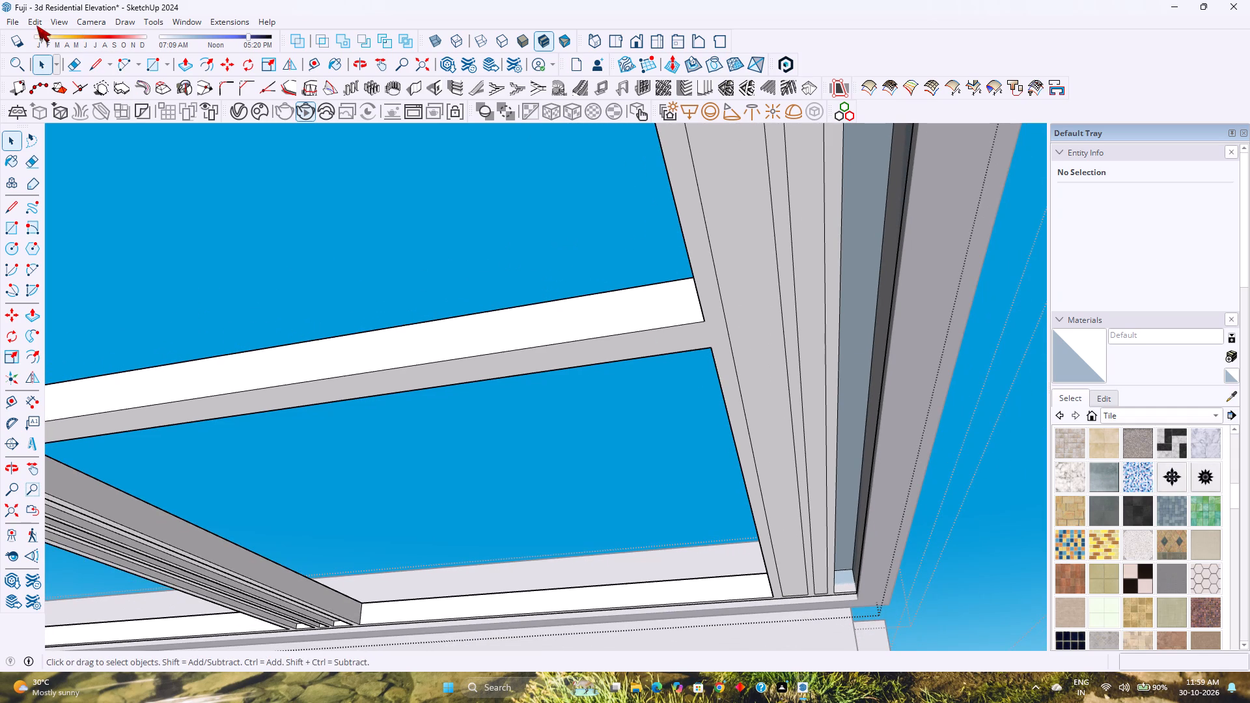
left_click(35, 25)
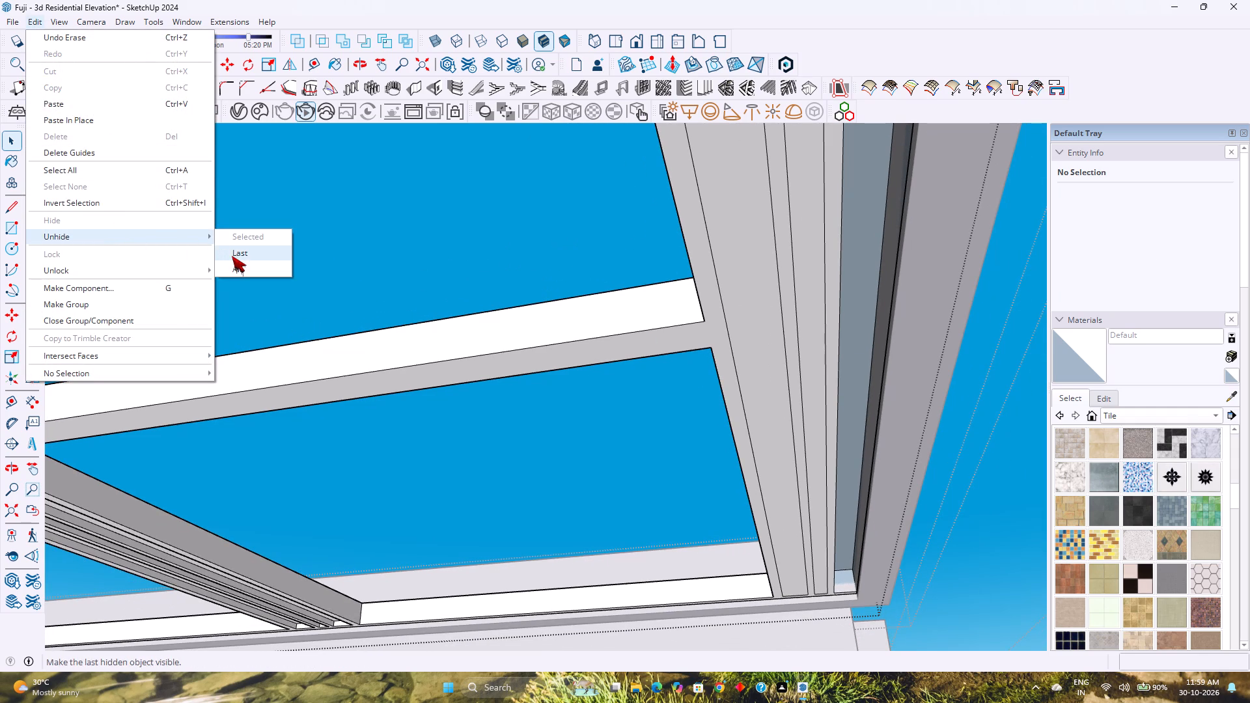
left_click(232, 256)
Erase the short arc segments just beyond the outermost groove edge at the end beam's rounded corner.
scroll(789, 542, "down", 5)
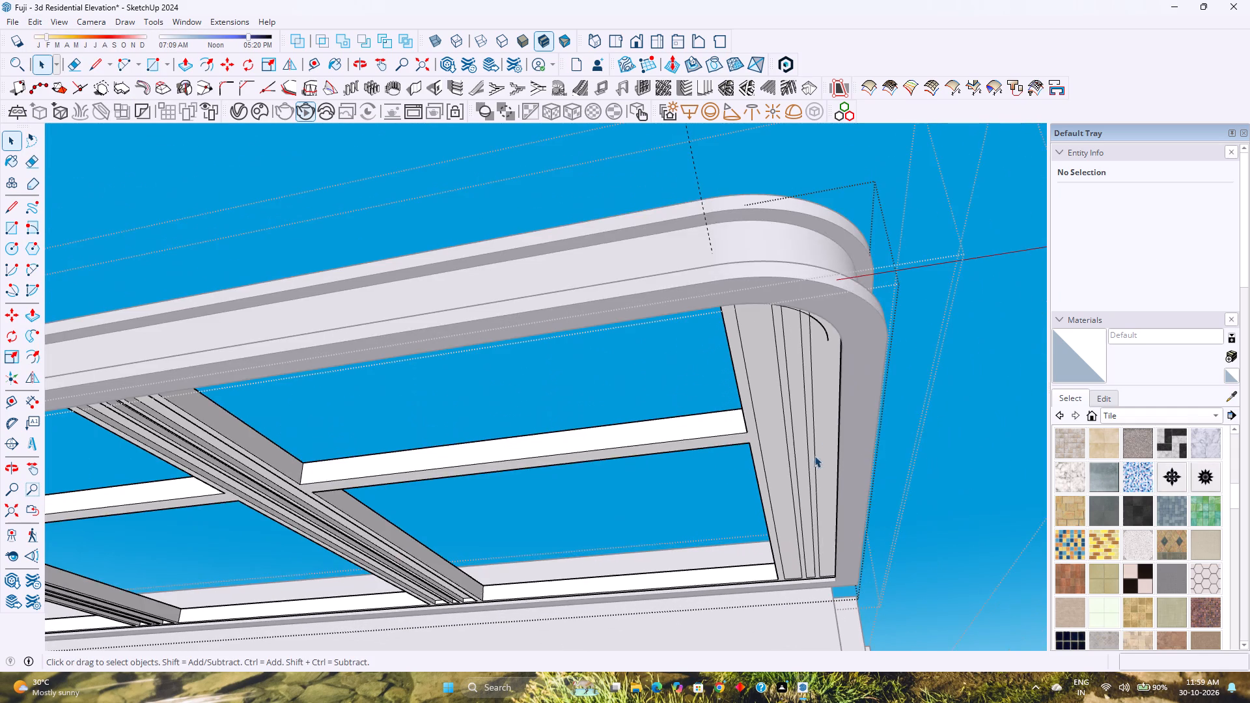
middle_click_drag(831, 397, 909, 337)
scroll(852, 348, "up", 8)
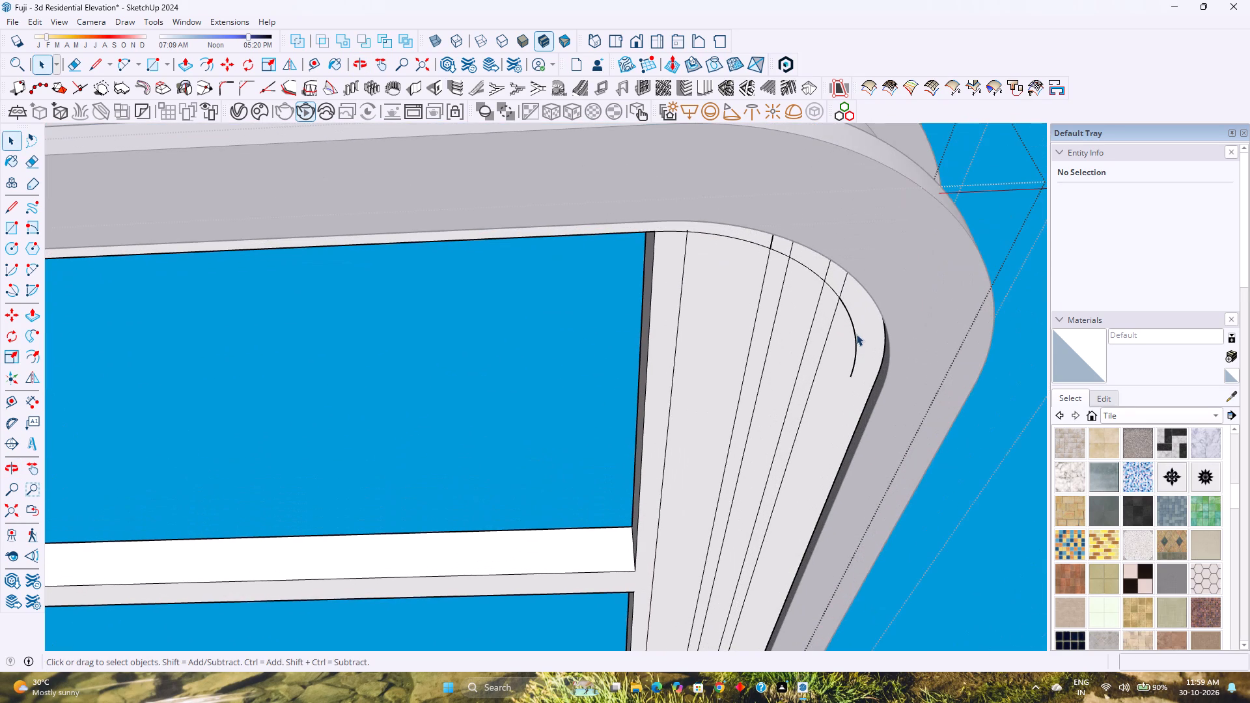
left_click(854, 334)
scroll(854, 335, "up", 4)
middle_click_drag(854, 335, 855, 320)
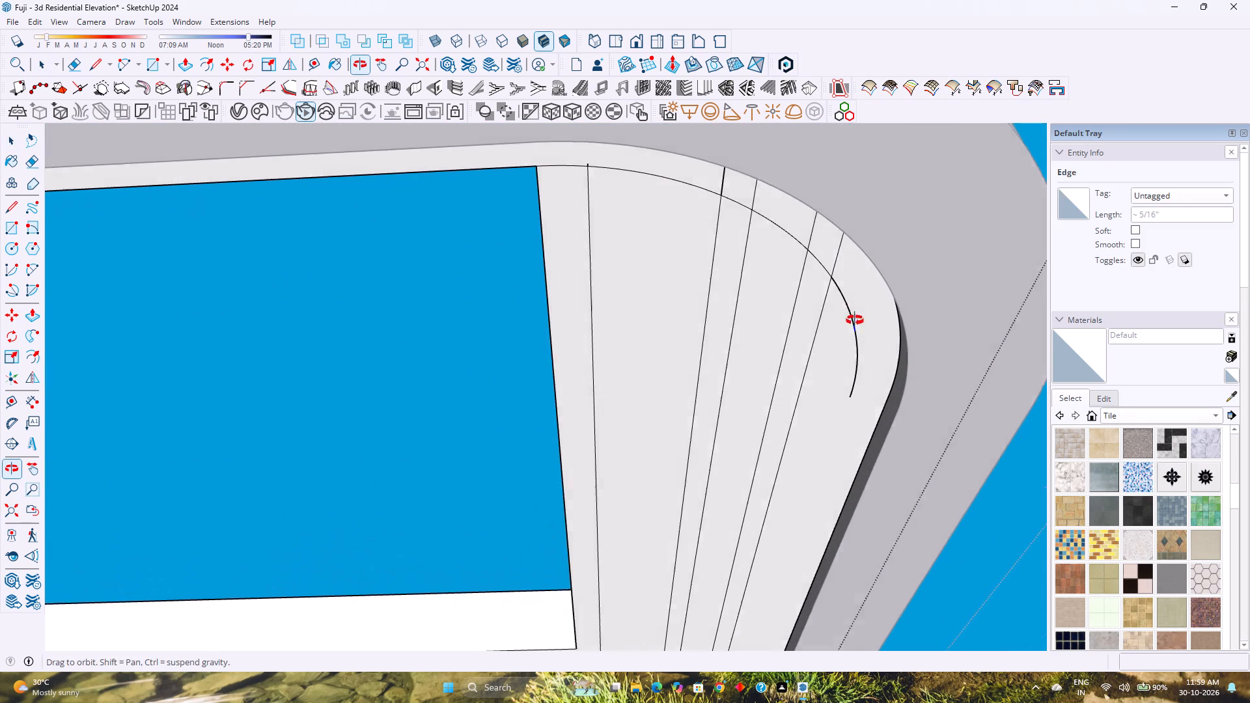
middle_click_drag(855, 320, 858, 313)
key("e")
left_click(844, 298)
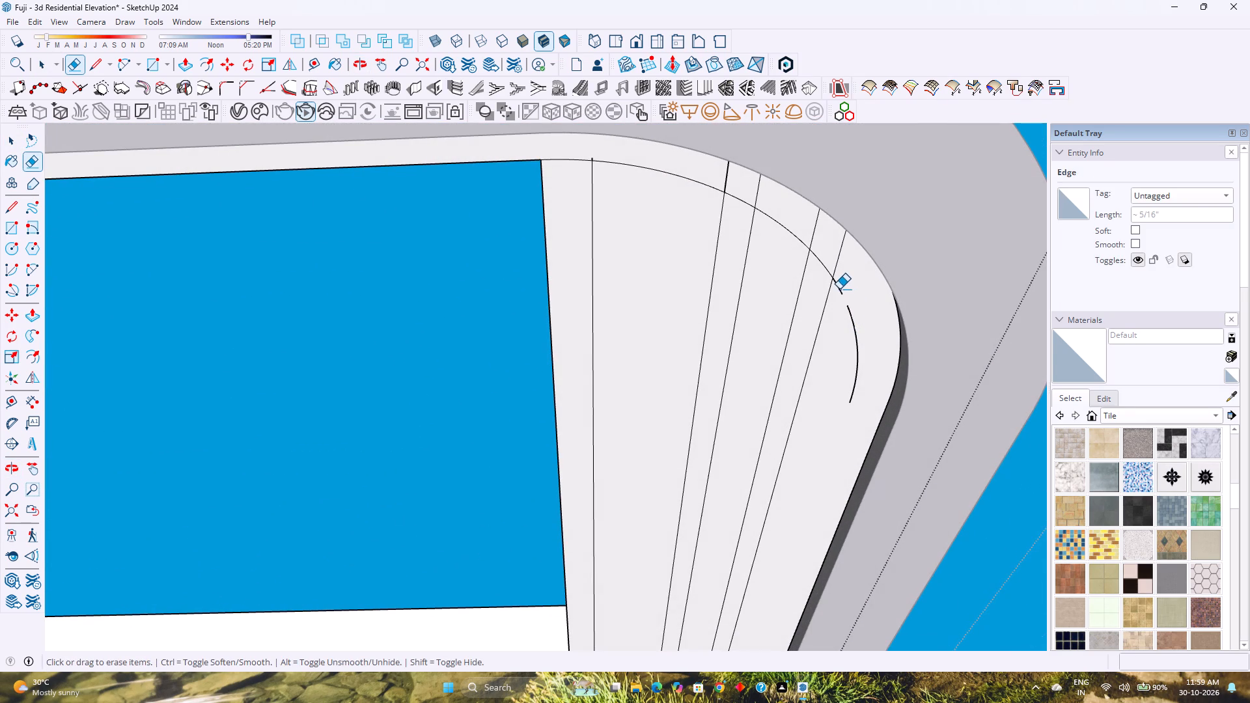
left_click(839, 289)
left_click(835, 283)
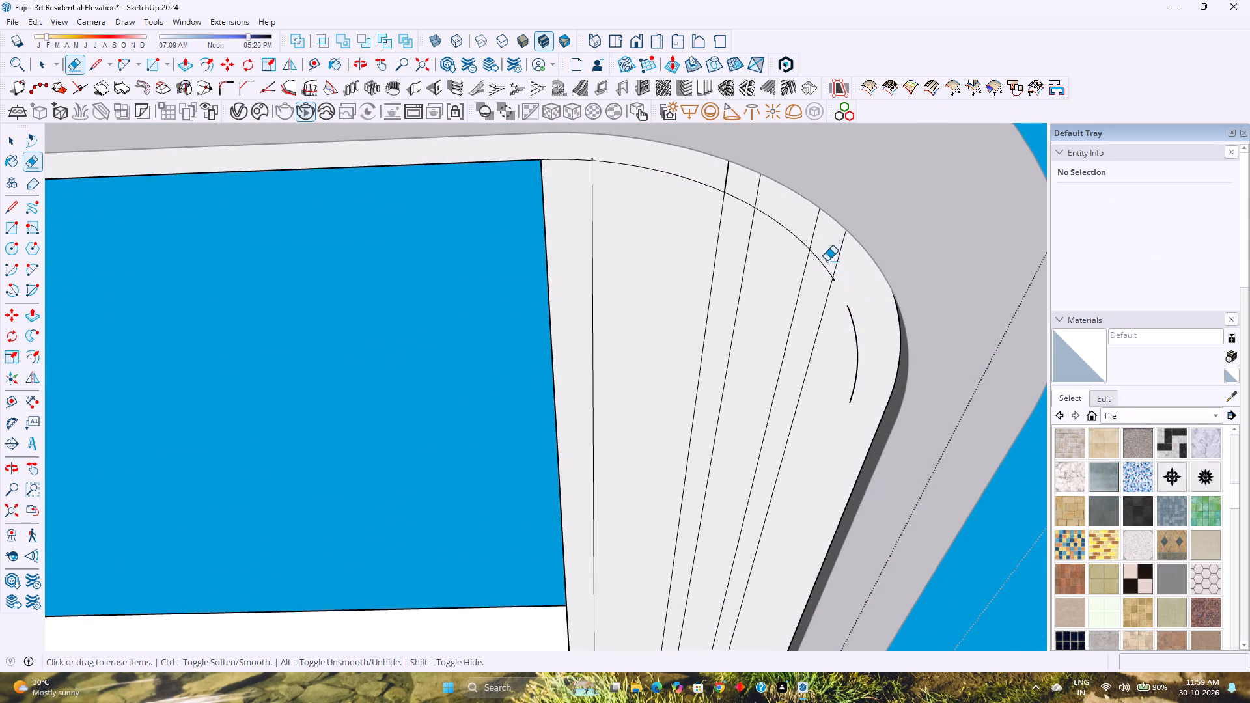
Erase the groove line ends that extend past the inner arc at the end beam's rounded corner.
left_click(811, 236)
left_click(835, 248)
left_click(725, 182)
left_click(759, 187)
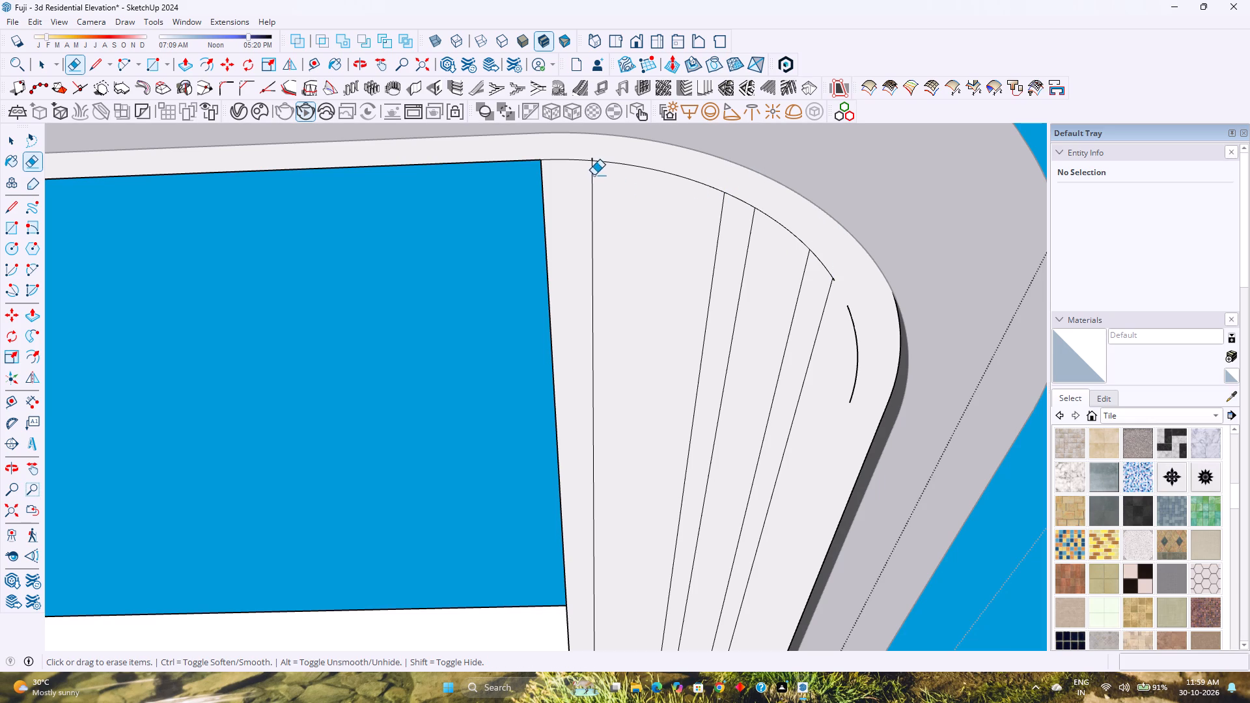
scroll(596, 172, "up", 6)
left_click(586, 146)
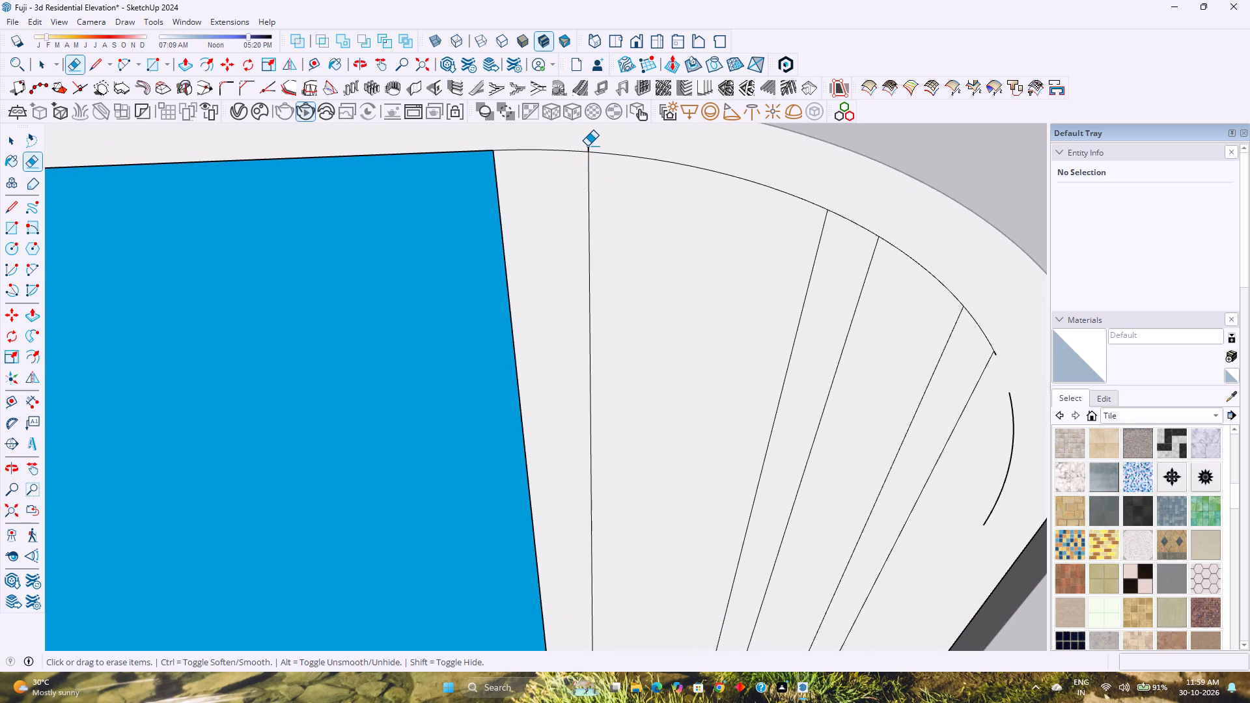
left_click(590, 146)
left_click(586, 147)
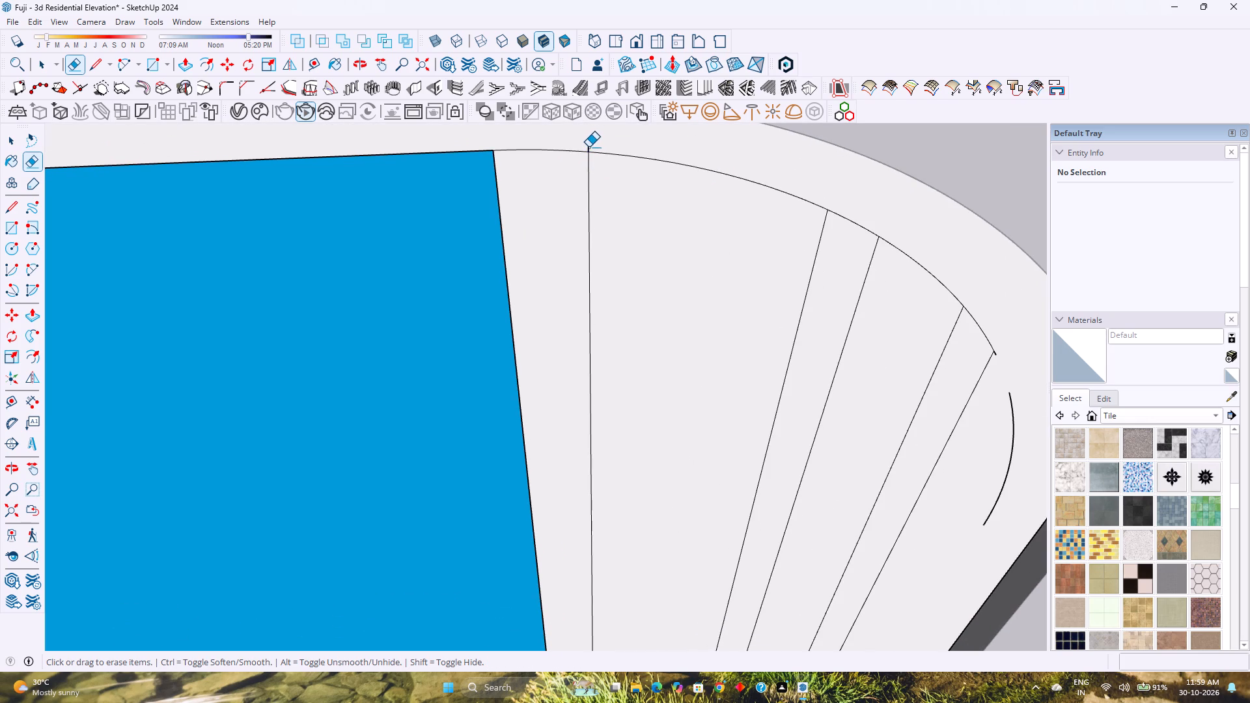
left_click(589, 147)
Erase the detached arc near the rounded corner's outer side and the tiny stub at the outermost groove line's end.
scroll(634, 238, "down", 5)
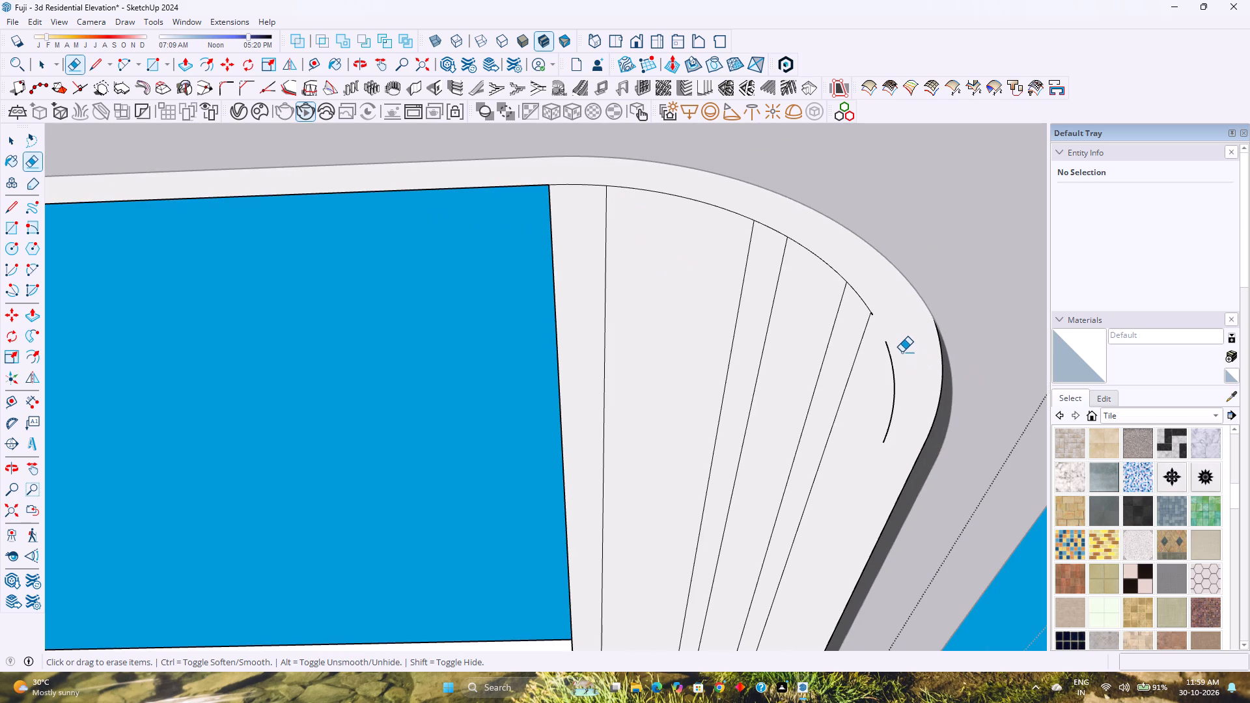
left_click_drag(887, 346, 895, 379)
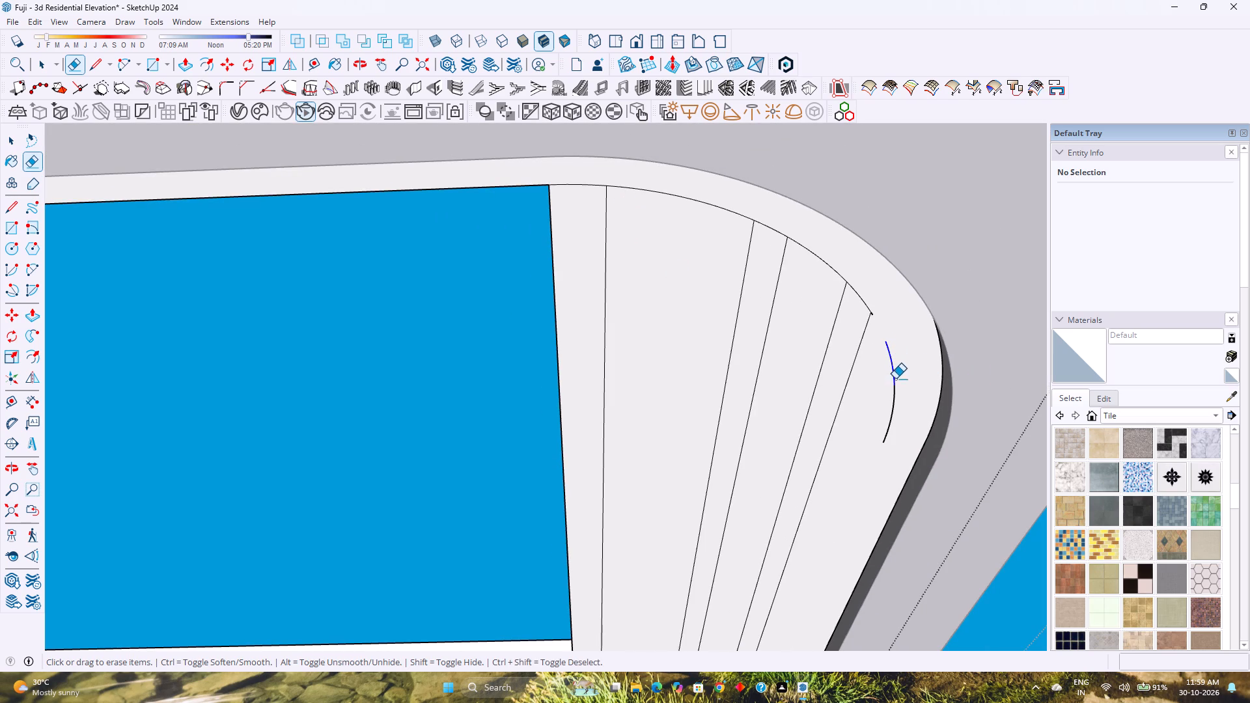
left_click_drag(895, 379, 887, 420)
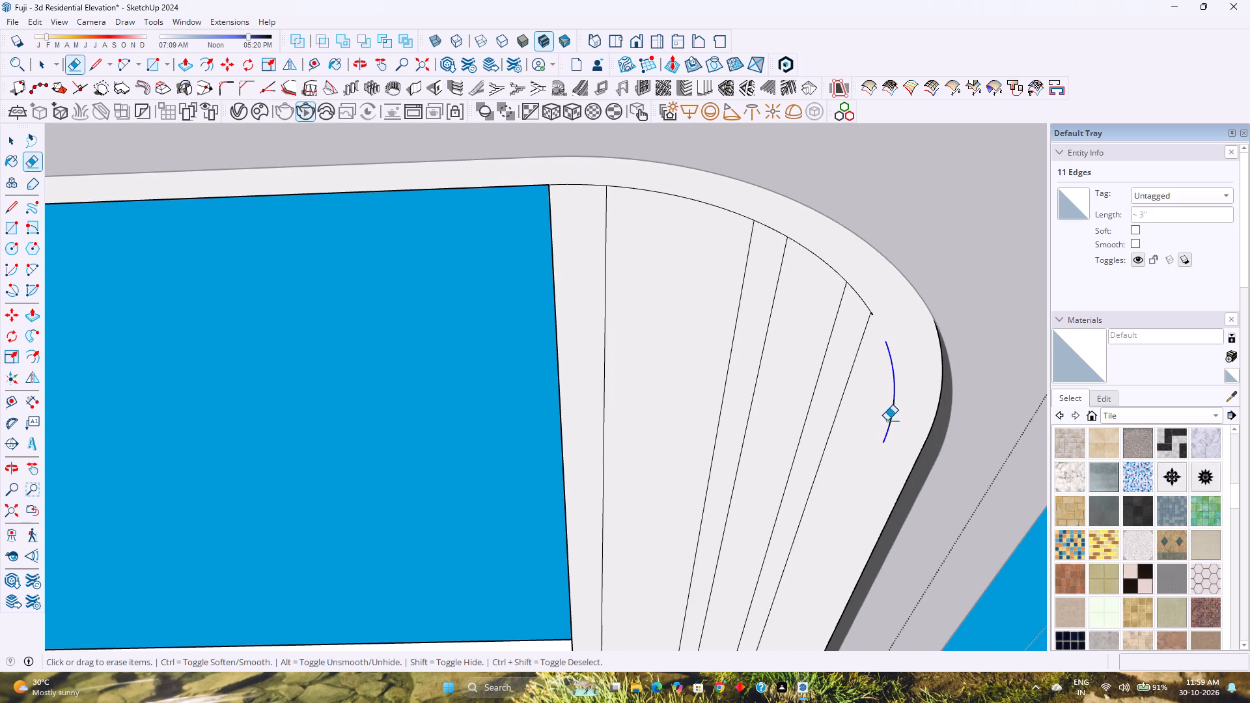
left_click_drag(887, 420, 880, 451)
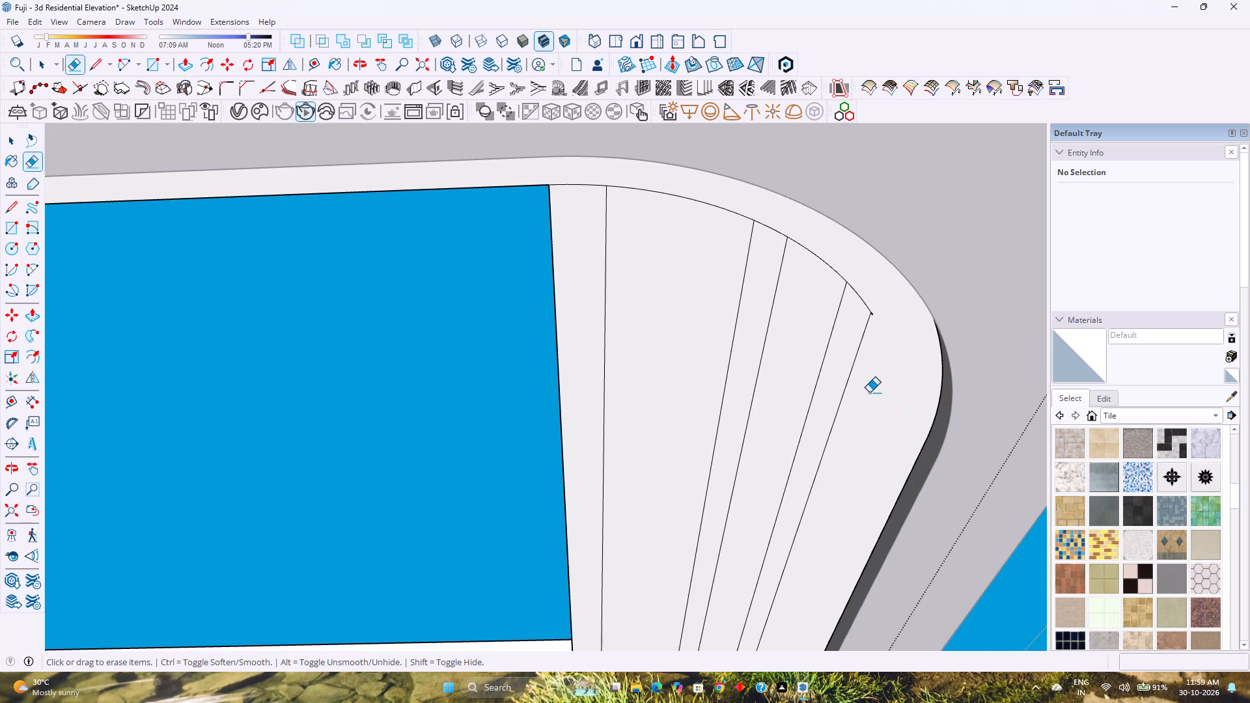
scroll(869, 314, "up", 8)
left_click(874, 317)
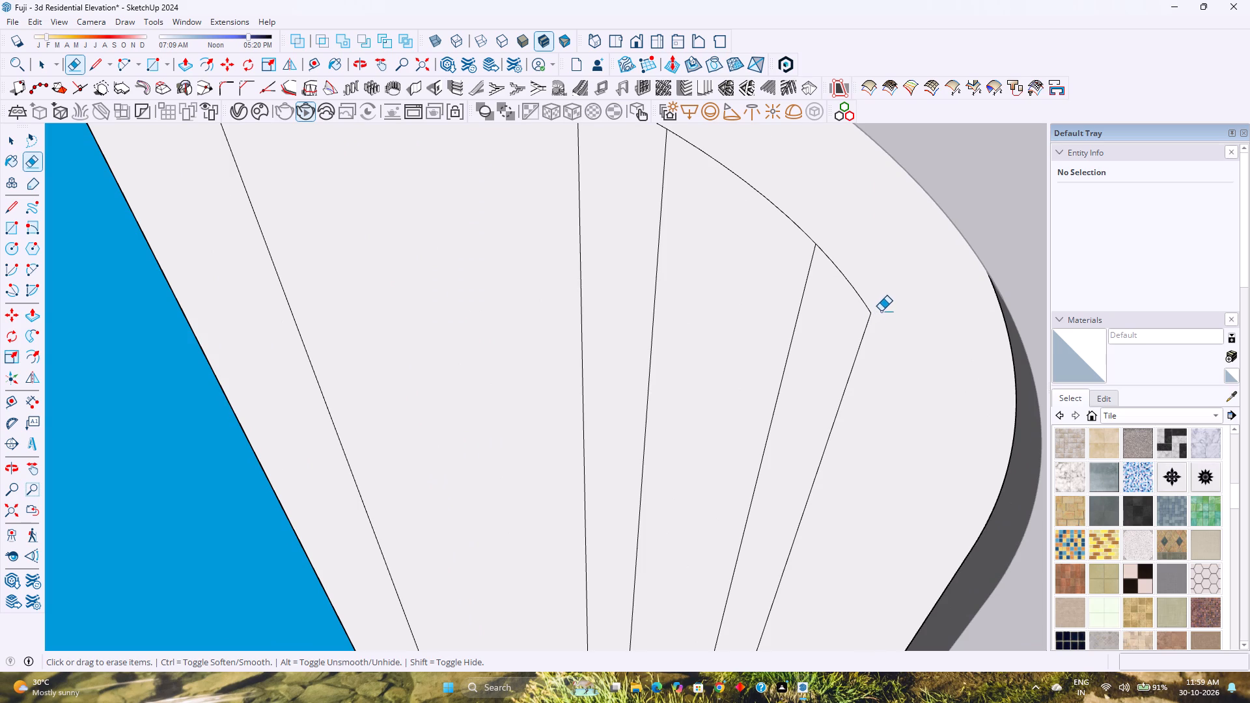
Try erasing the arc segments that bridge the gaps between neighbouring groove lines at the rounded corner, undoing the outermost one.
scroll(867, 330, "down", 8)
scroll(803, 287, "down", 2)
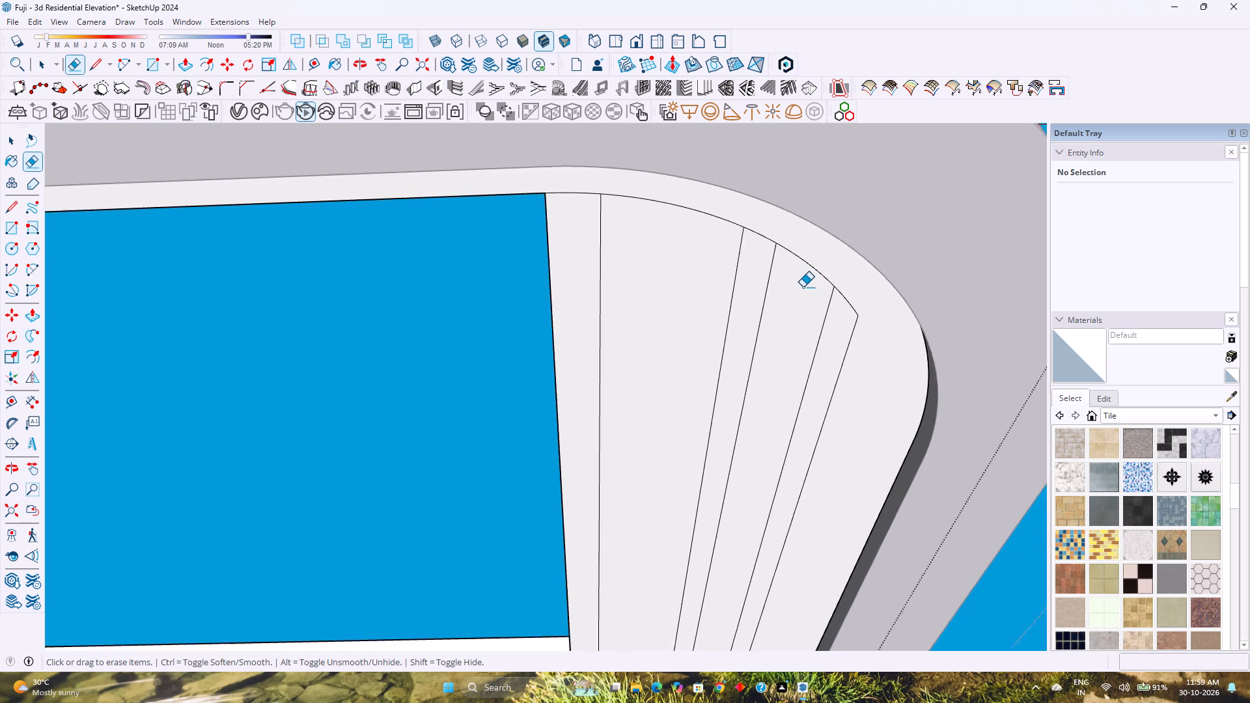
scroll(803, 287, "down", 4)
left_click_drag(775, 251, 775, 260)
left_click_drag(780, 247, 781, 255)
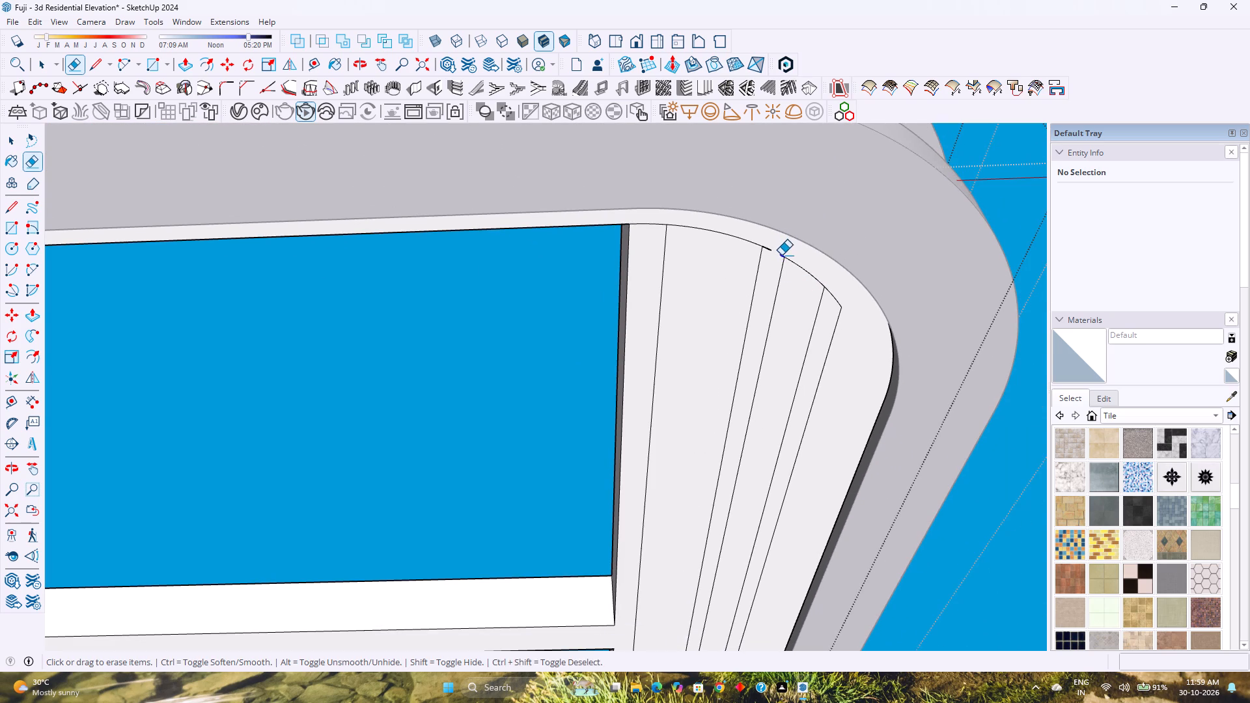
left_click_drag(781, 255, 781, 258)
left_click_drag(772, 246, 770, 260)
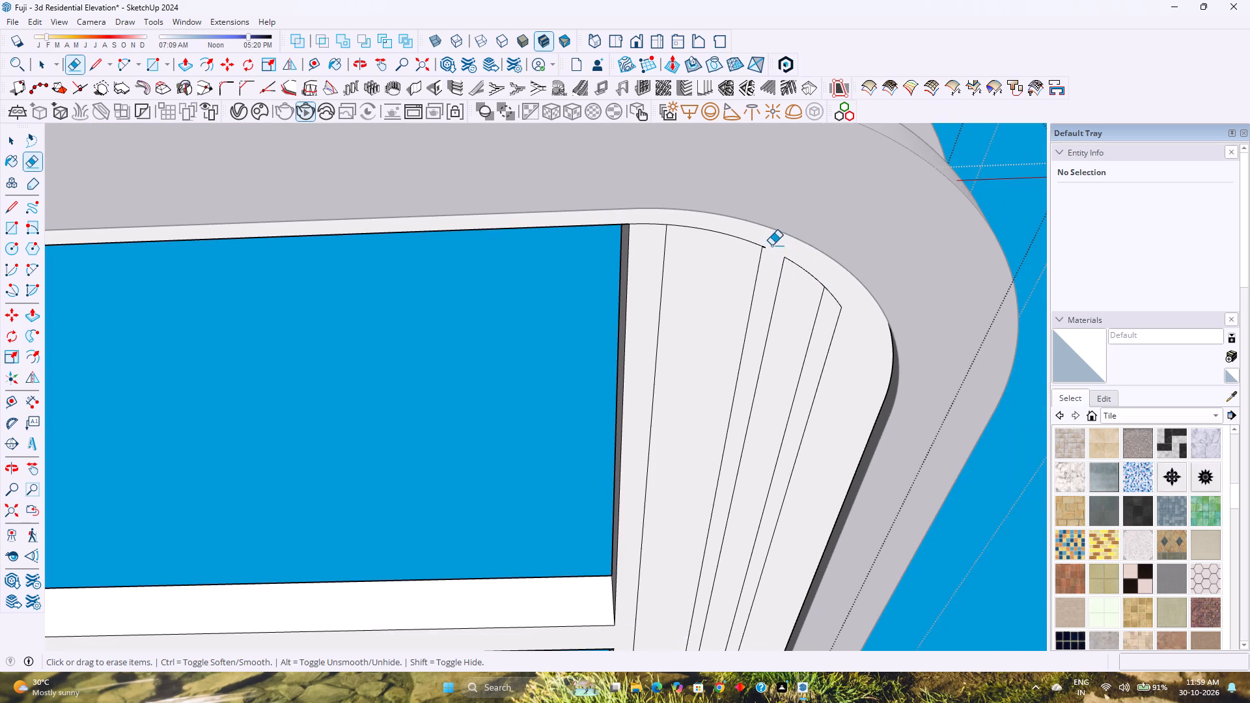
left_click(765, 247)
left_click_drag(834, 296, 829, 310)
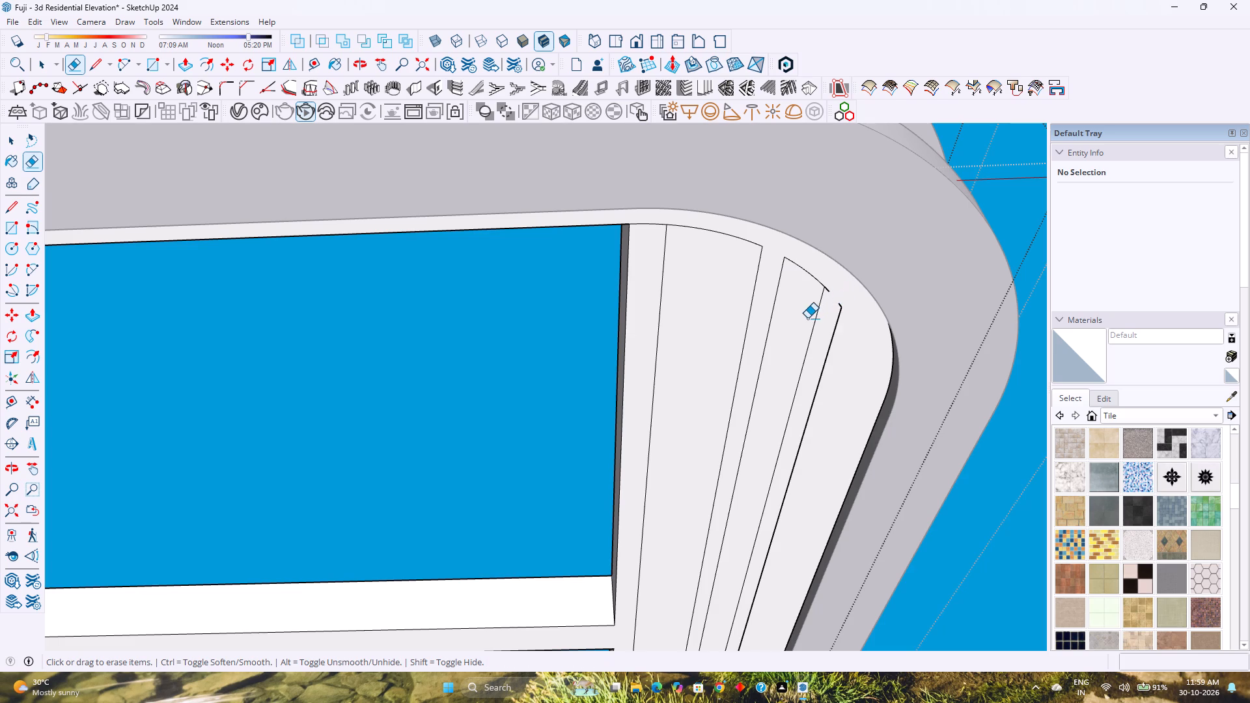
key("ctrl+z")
Examine the groove lines along the end beam's underside at both ends, comparing them with the grooved crossbeams.
scroll(831, 353, "up", 2)
scroll(831, 353, "down", 8)
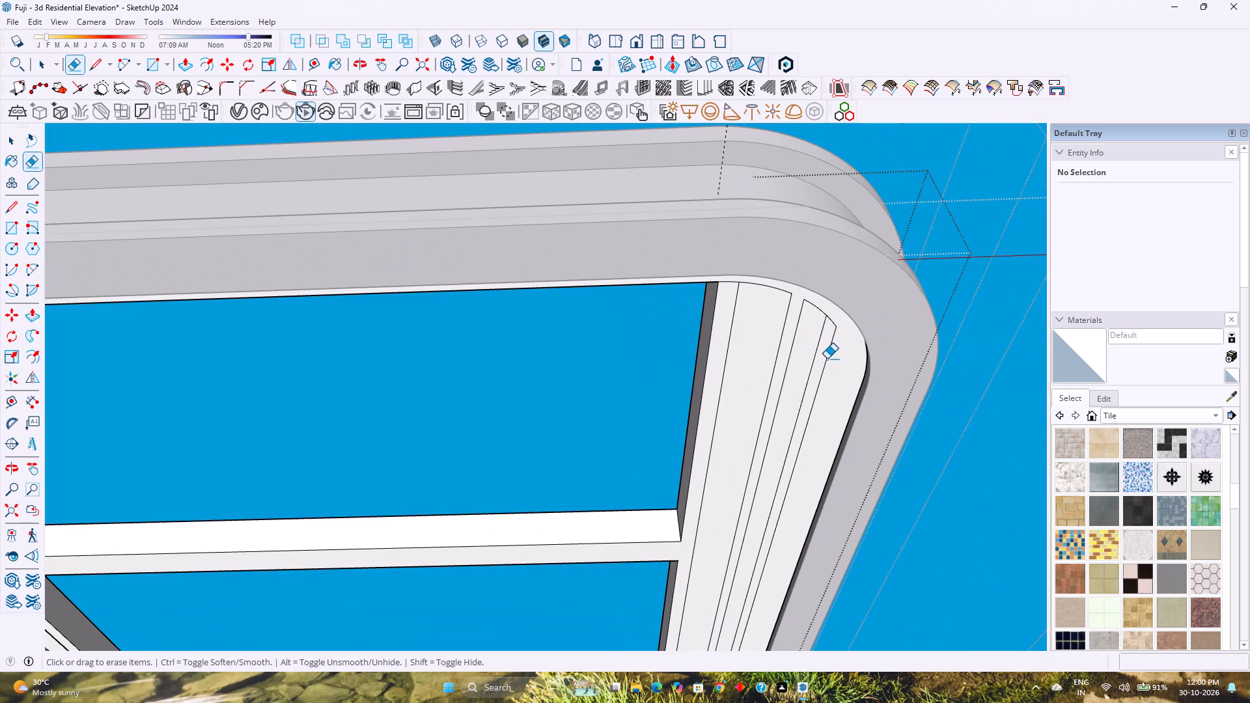
scroll(823, 342, "down", 15)
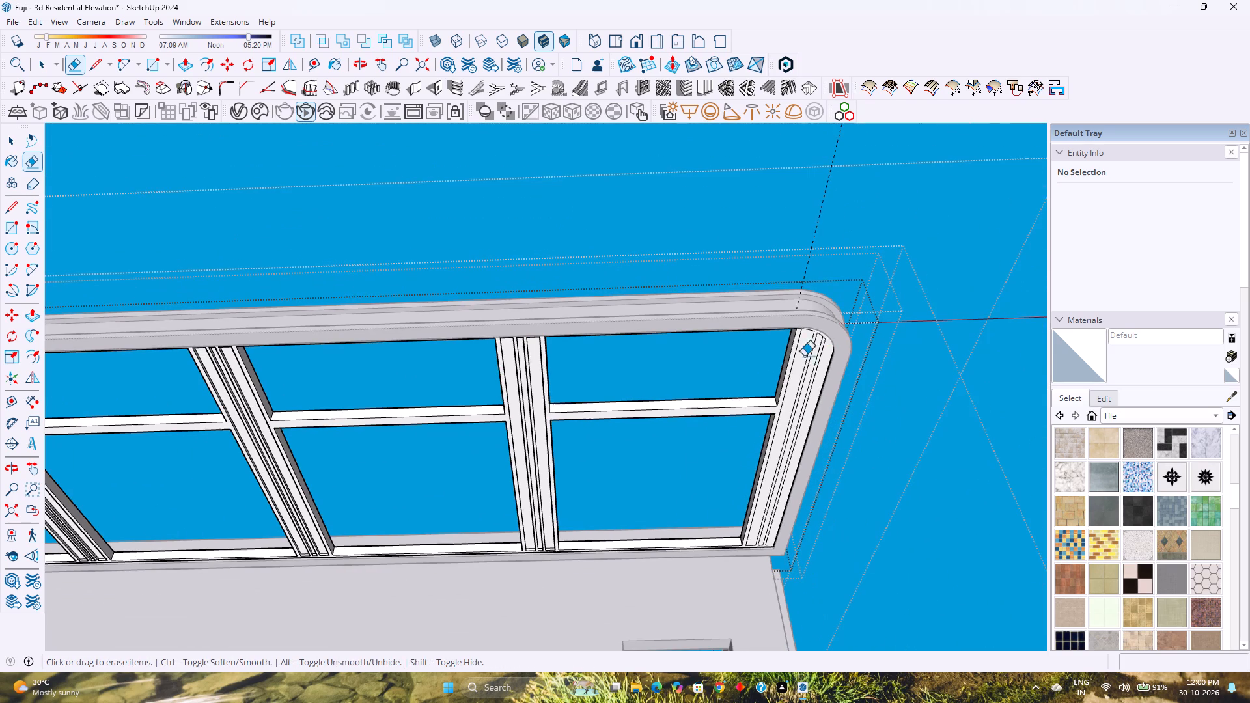
scroll(776, 555, "up", 7)
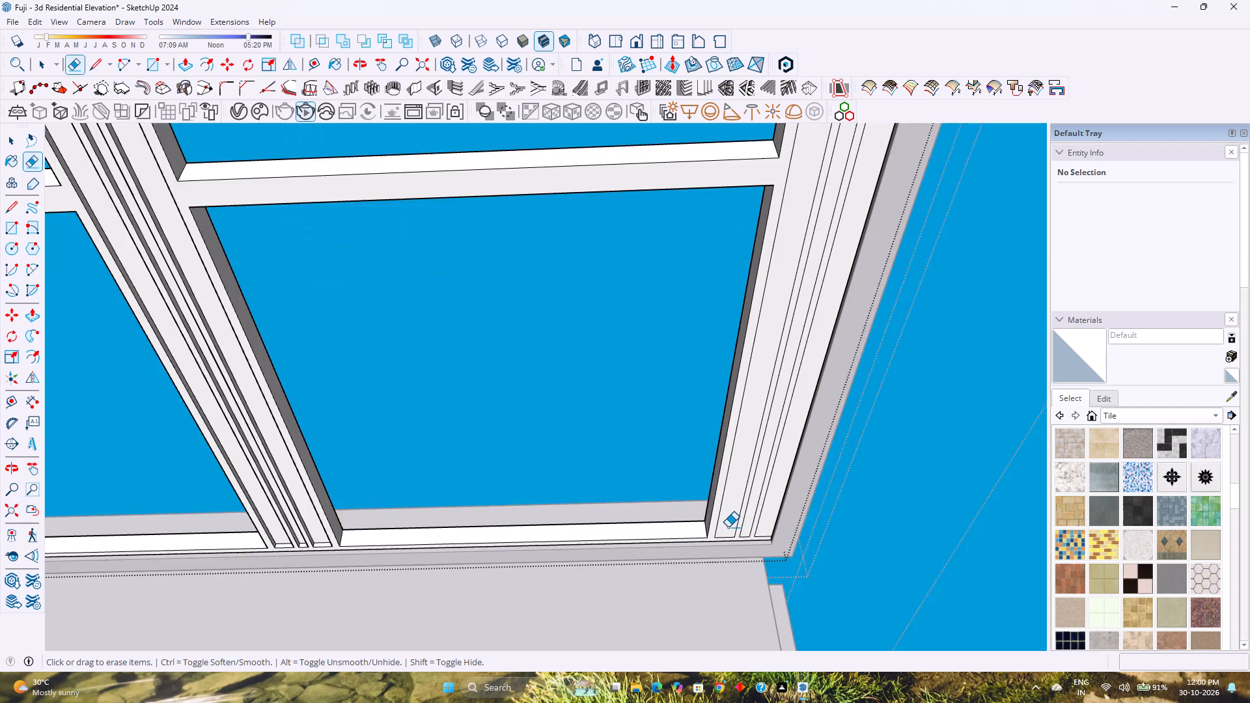
scroll(728, 527, "up", 10)
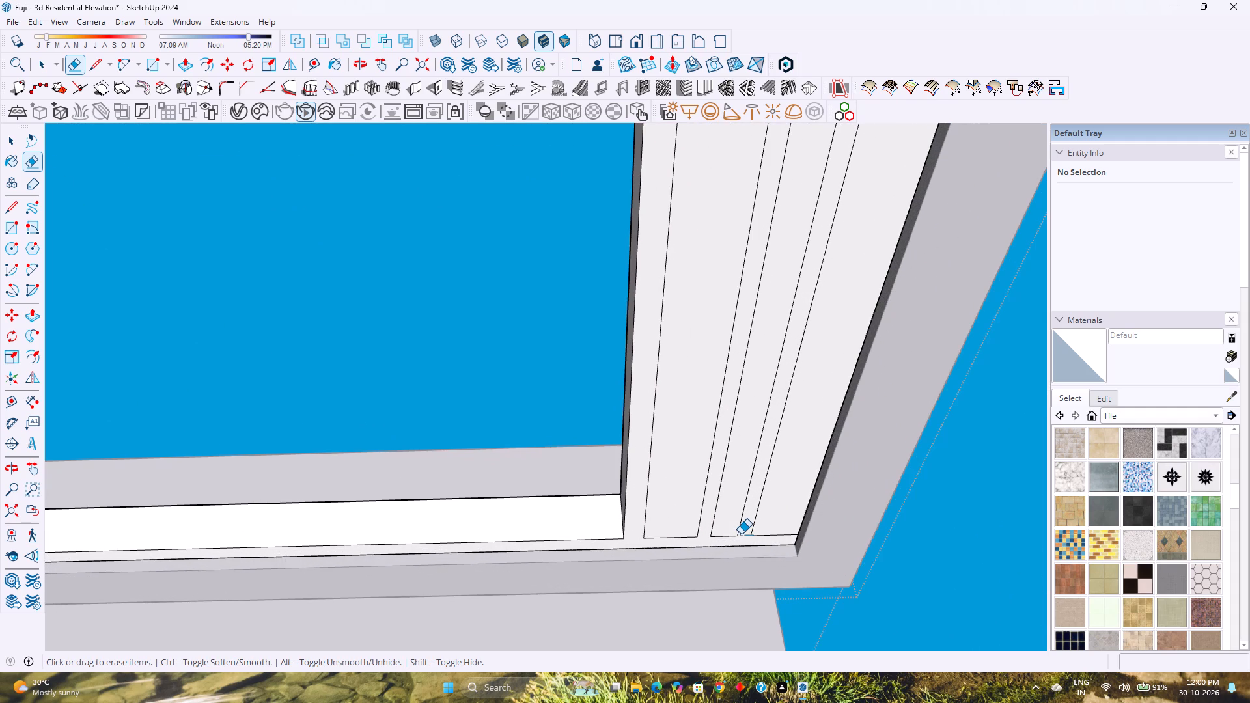
scroll(740, 534, "down", 14)
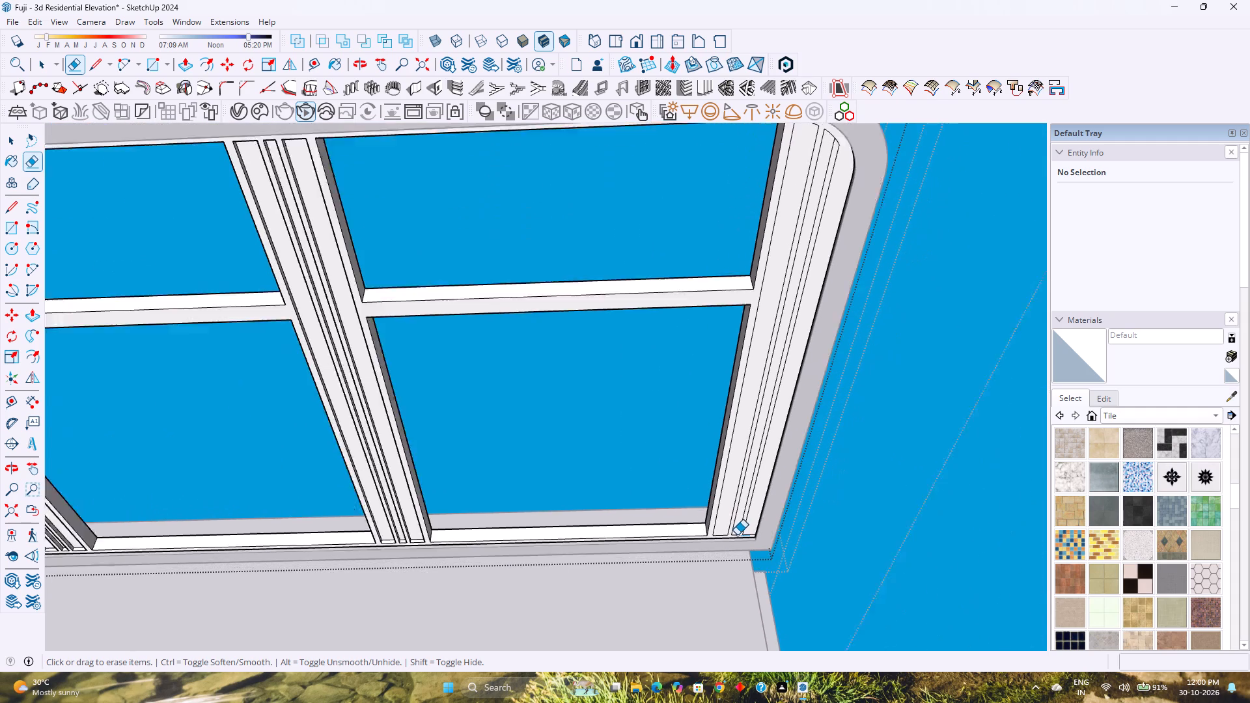
scroll(737, 535, "down", 4)
scroll(743, 546, "up", 3)
scroll(743, 547, "down", 4)
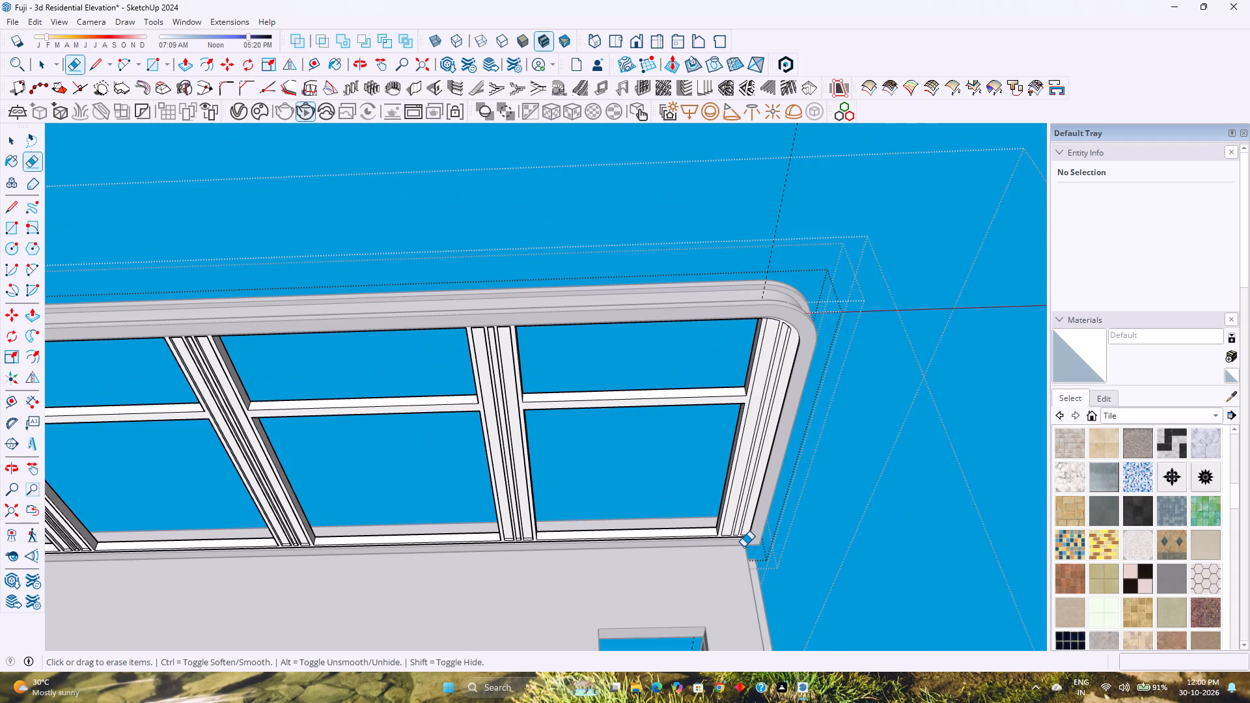
Undo the end beam's groove edits back to the plain underside with its separate reversed corner face.
key("ctrl+z")
key("ctrl+z")
key("ctrl+z")
key("ctrl+z")
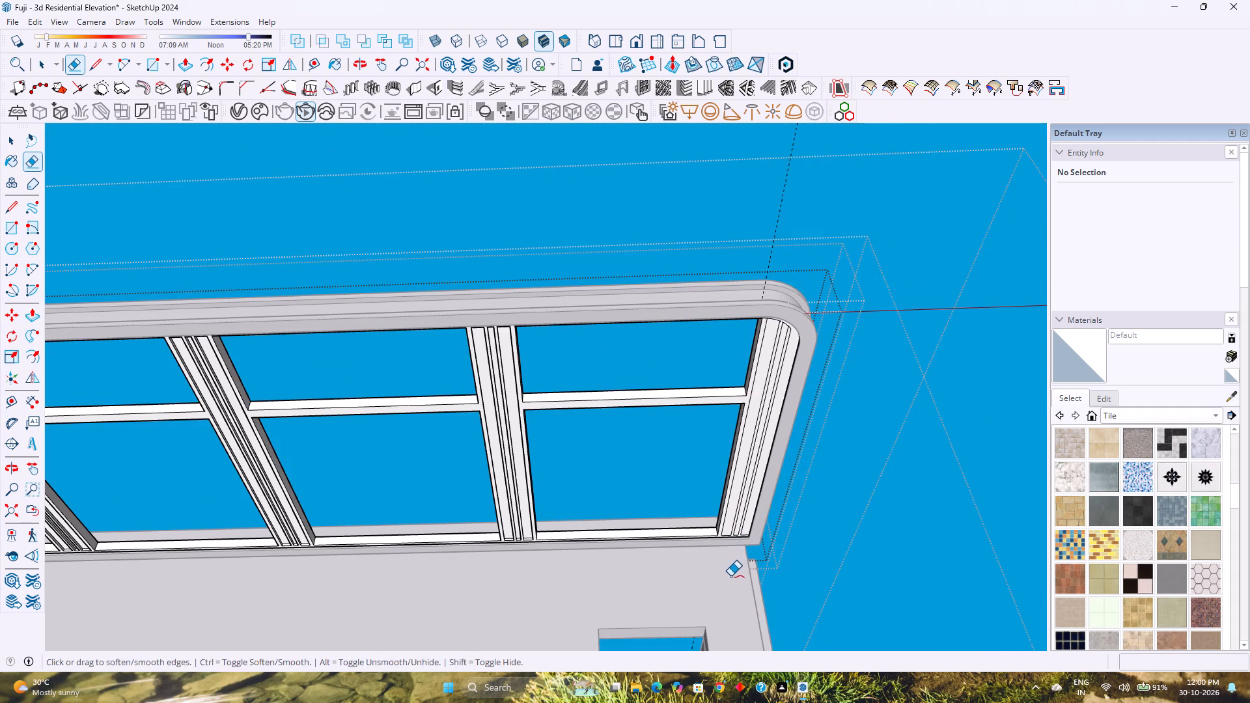
key("ctrl+z")
key("ctrl+z")
key("ctrl+z")
key("ctrl+z")
key("ctrl+z")
key("ctrl+z")
key("ctrl+z")
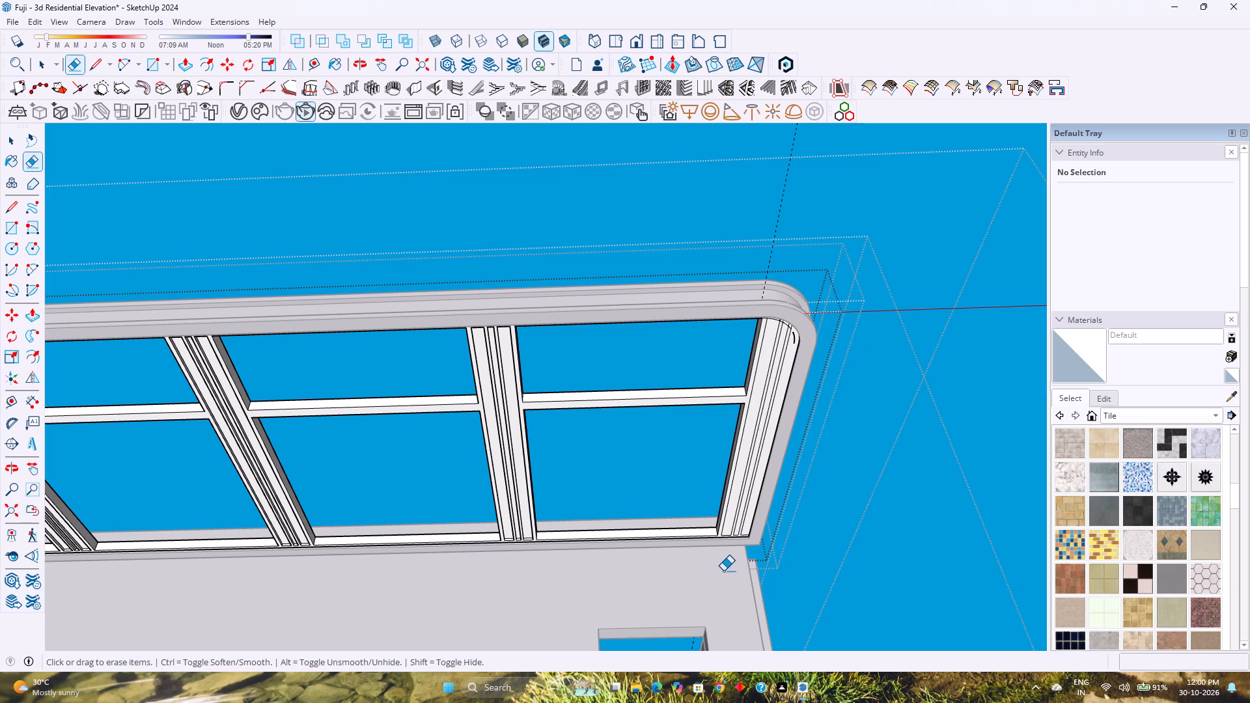
key("ctrl+z")
key("ctrl+z")
key("ctrl+z")
key("ctrl+z")
key("ctrl+z")
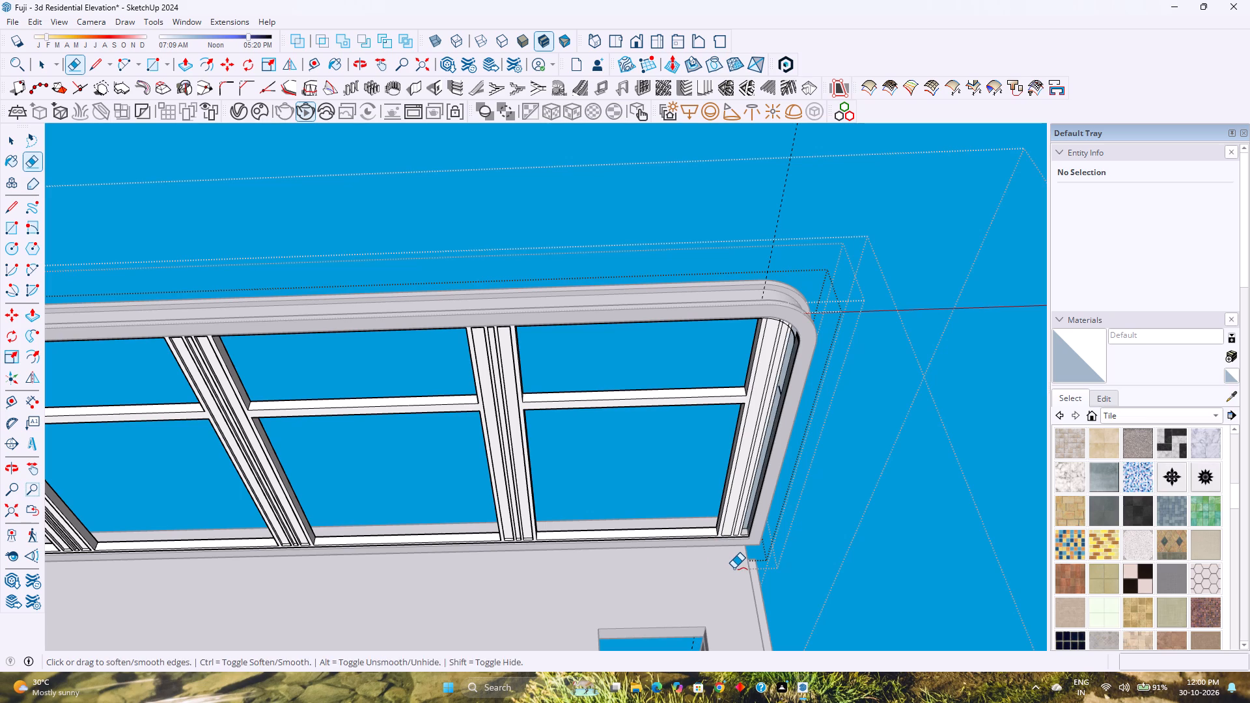
key("ctrl+z")
key("ctrl+z")
key("ctrl+z")
key("ctrl+z")
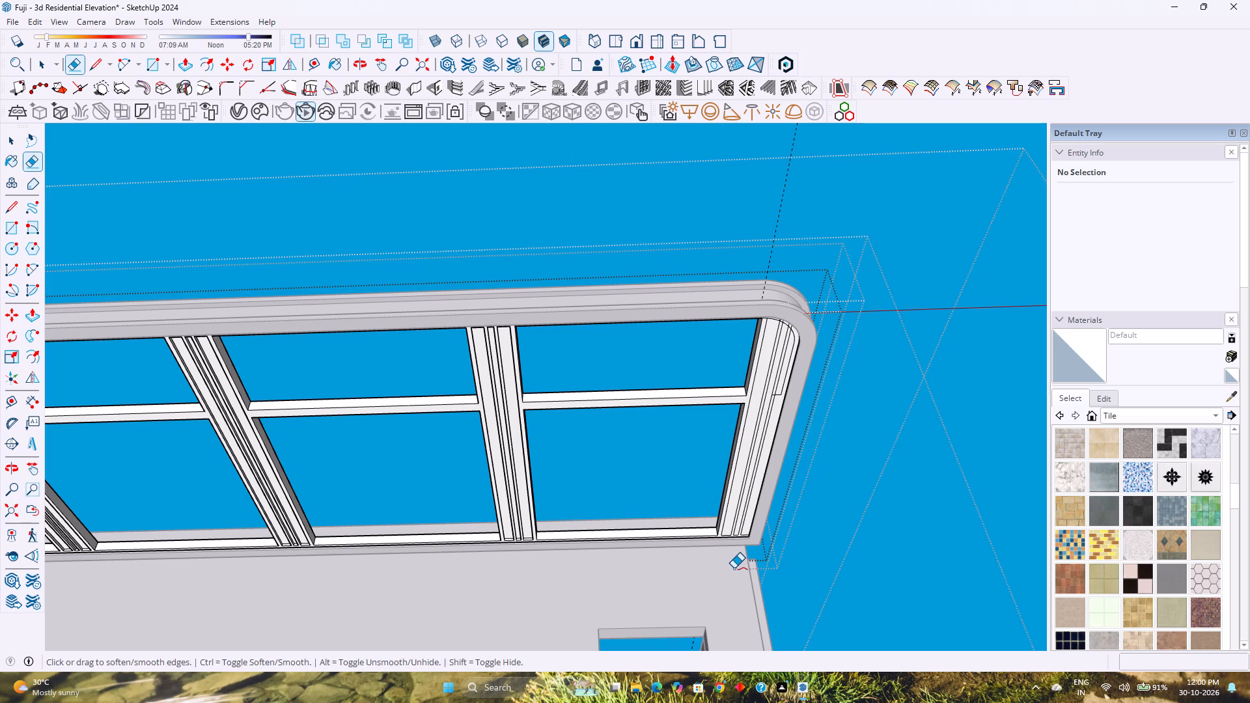
key("ctrl+z")
key("ctrl+z")
key("ctrl+z")
key("ctrl+z")
key("ctrl+z")
key("ctrl+z")
key("ctrl+z")
key("ctrl+z")
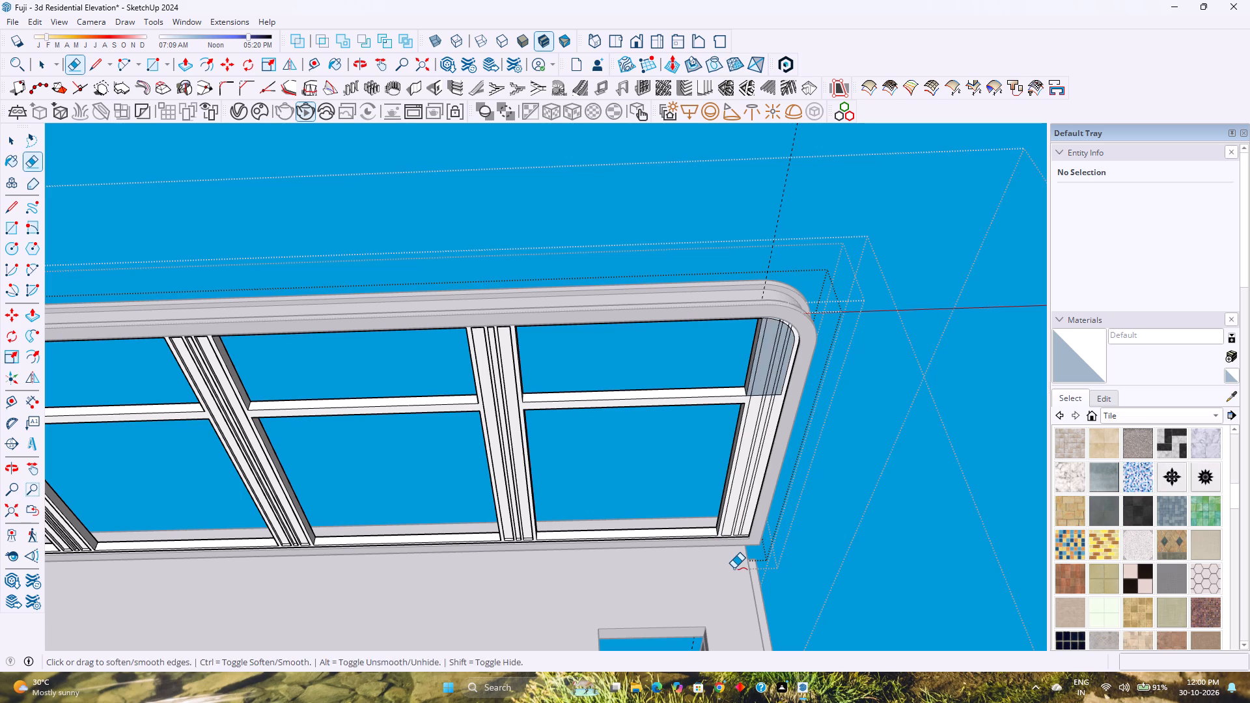
key("ctrl+z")
key("ctrl+z")
key("ctrl+z")
key("ctrl+z")
key("ctrl+z")
key("ctrl+z")
key("ctrl+z")
key("ctrl+z")
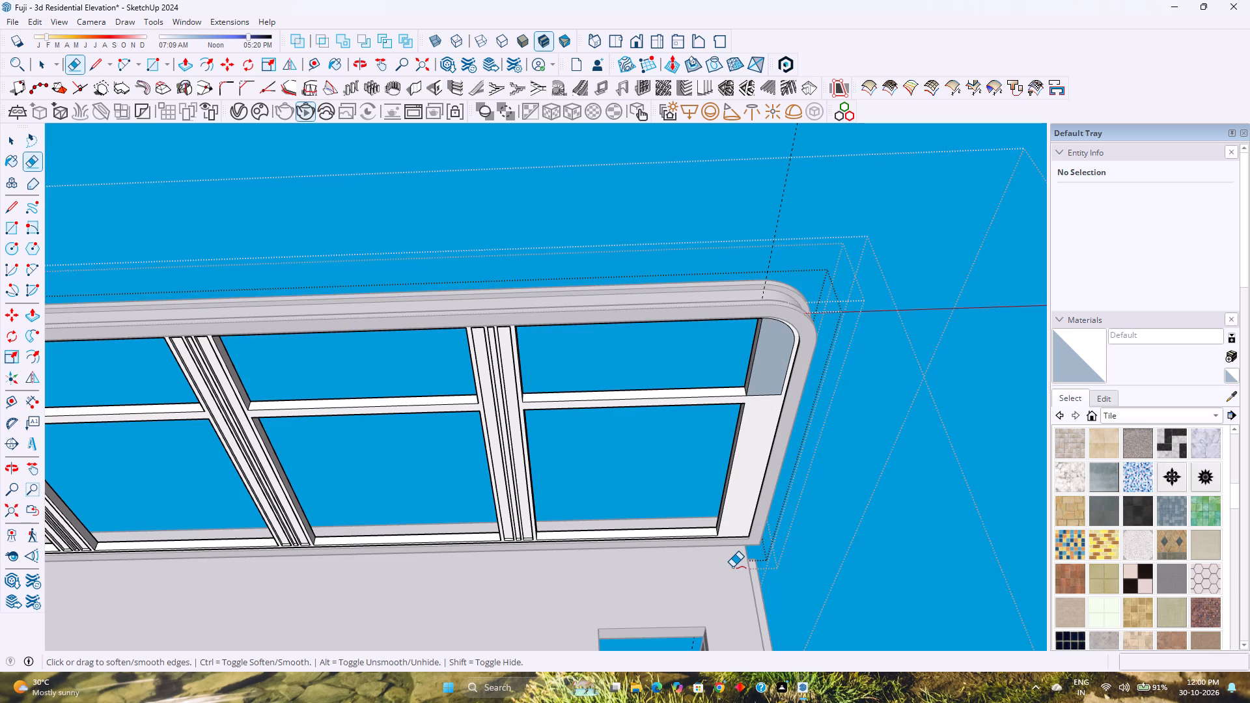
Reverse the corner face on the end beam's underside so it matches the adjoining white faces.
key("space")
left_click(766, 384)
right_click(766, 384)
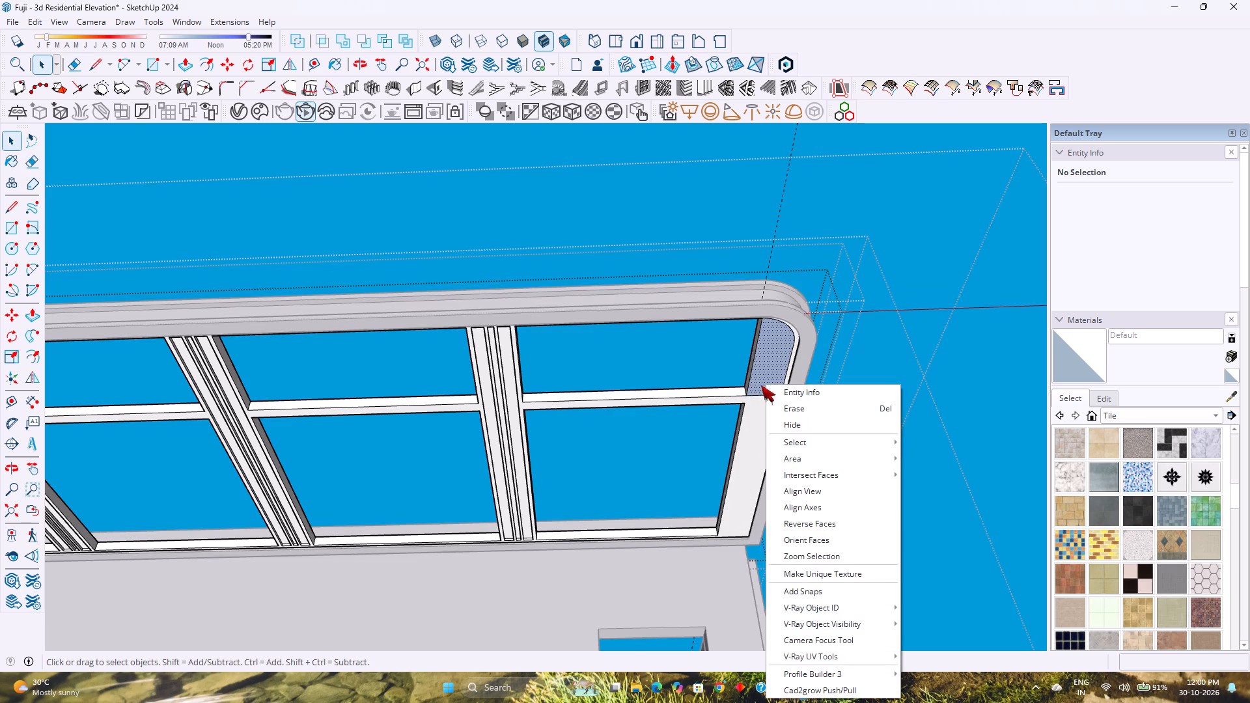
left_click(814, 530)
Delete the edge dividing the corner face from the beam's underside and the leftover straight edge along its outer side.
scroll(738, 368, "up", 3)
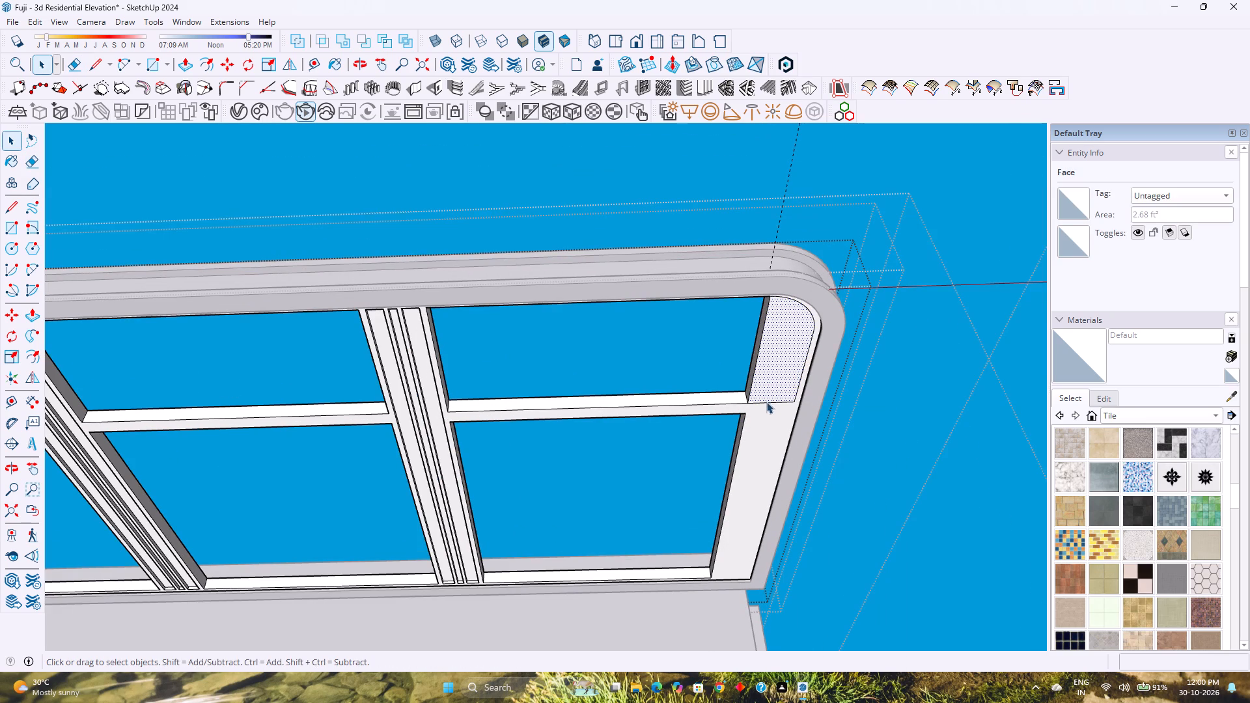
left_click(766, 402)
key("Delete")
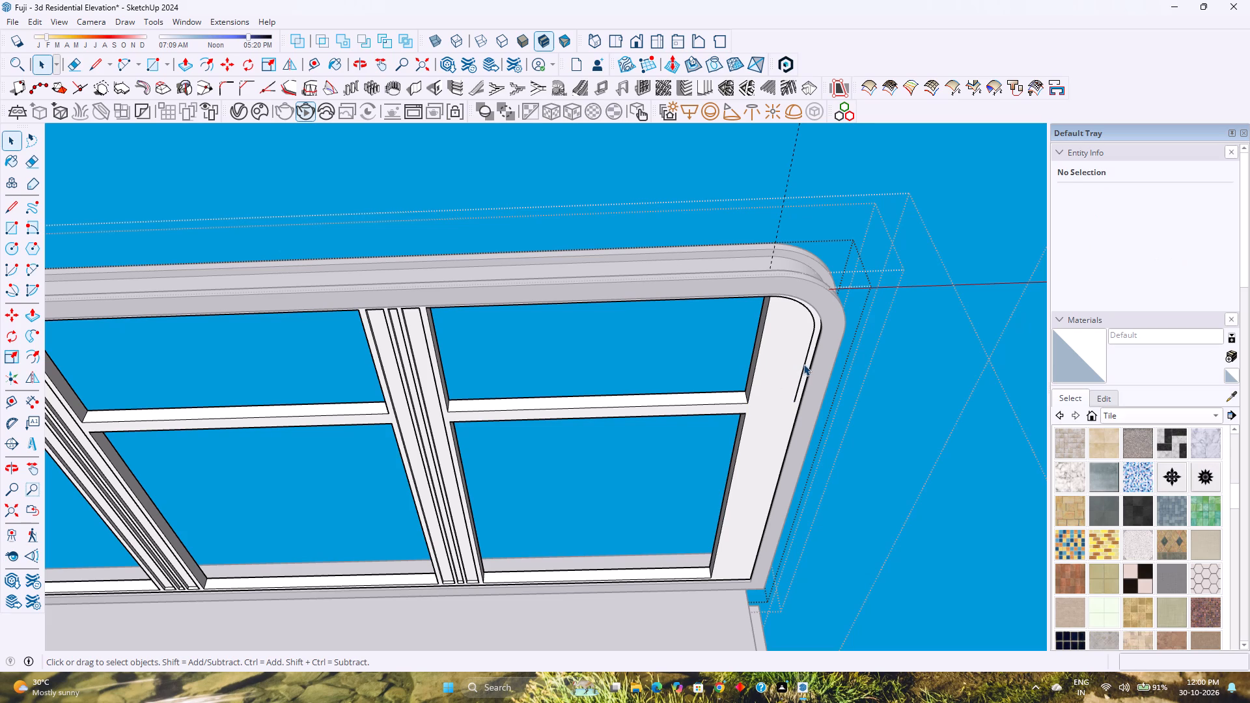
left_click(803, 364)
key("Delete")
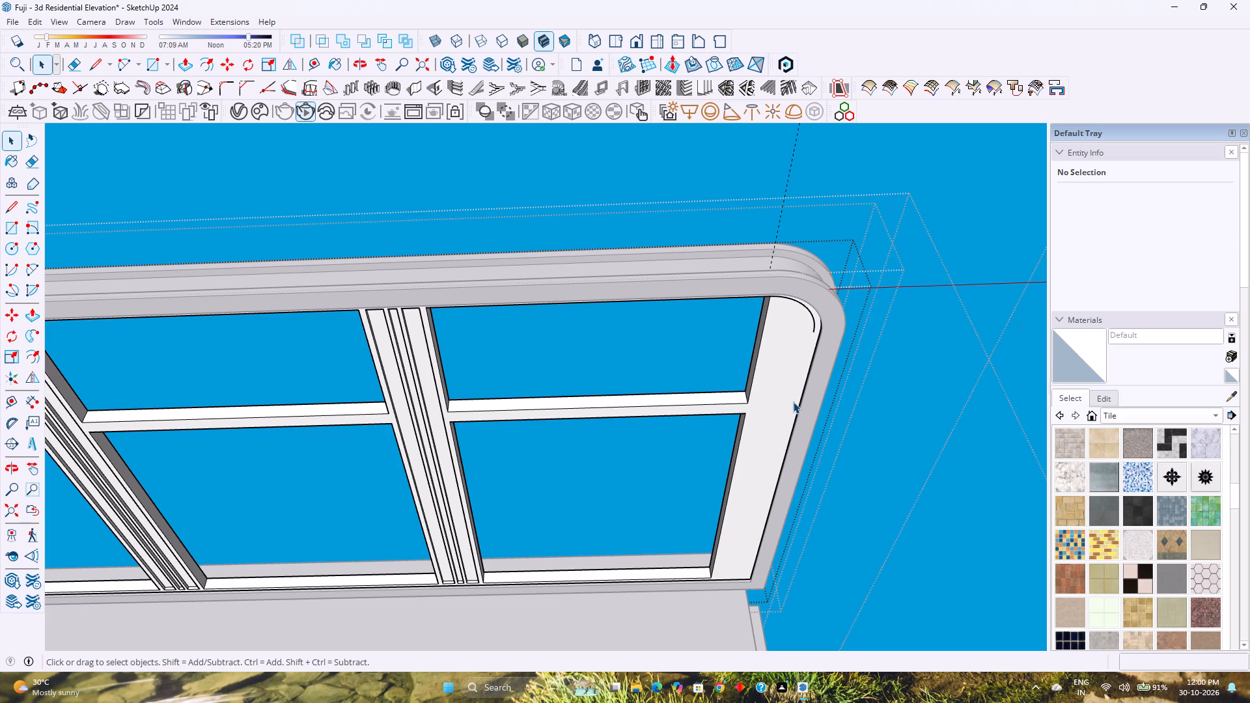
Hide the merged underside face covering the end beam and the roof grid frame.
left_click(793, 400)
scroll(792, 405, "up", 4)
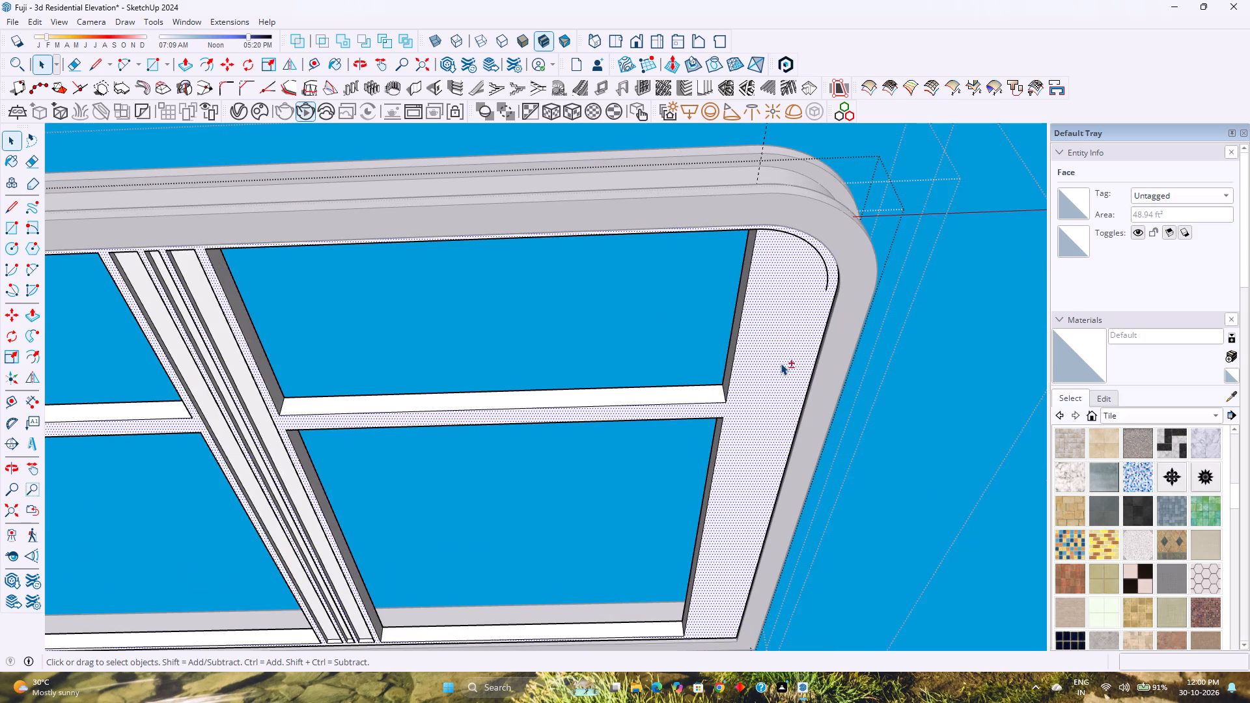
middle_click_drag(779, 365, 690, 564, "shift")
middle_click_drag(680, 529, 714, 368)
scroll(673, 489, "up", 1)
middle_click_drag(673, 489, 706, 404)
scroll(664, 482, "up", 2)
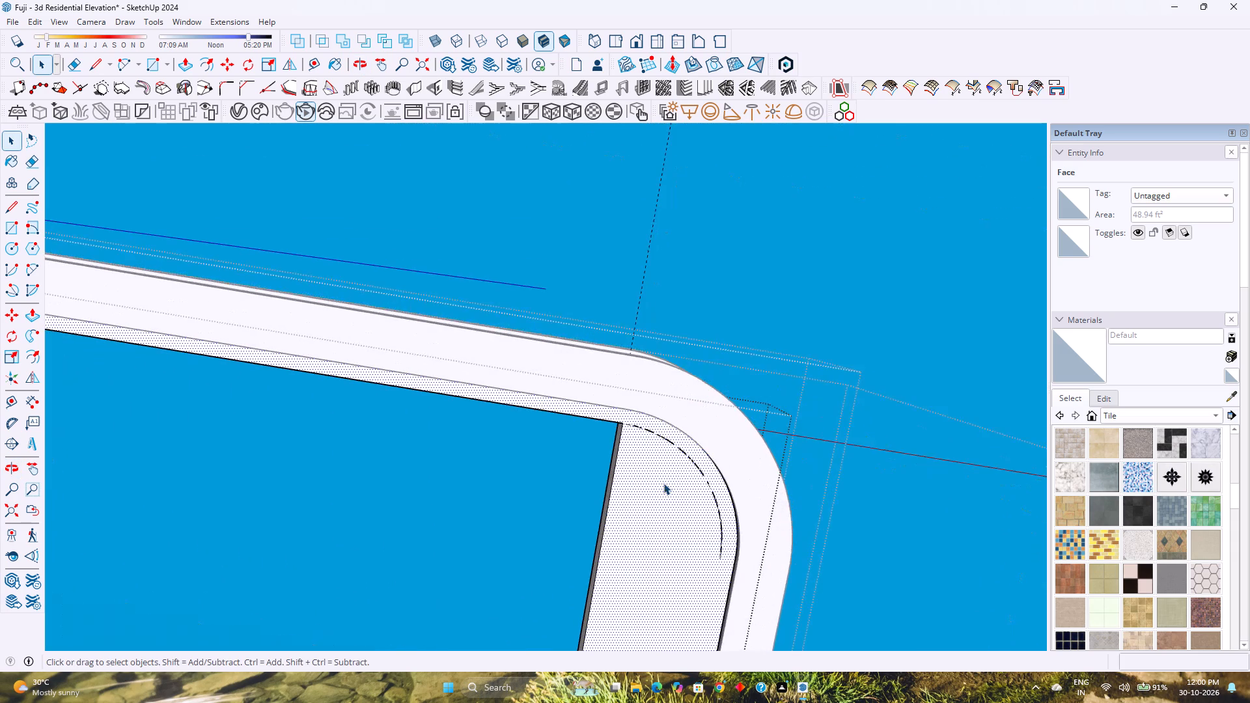
scroll(663, 483, "up", 3)
right_click(650, 469)
left_click(686, 194)
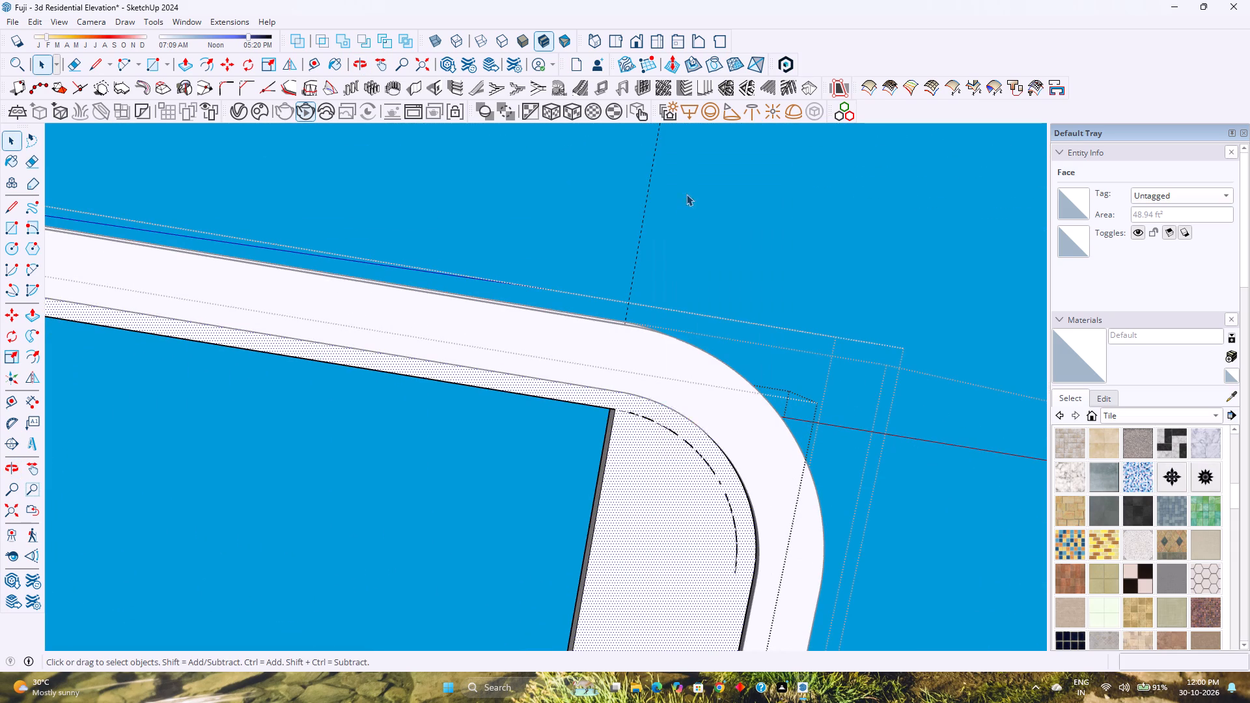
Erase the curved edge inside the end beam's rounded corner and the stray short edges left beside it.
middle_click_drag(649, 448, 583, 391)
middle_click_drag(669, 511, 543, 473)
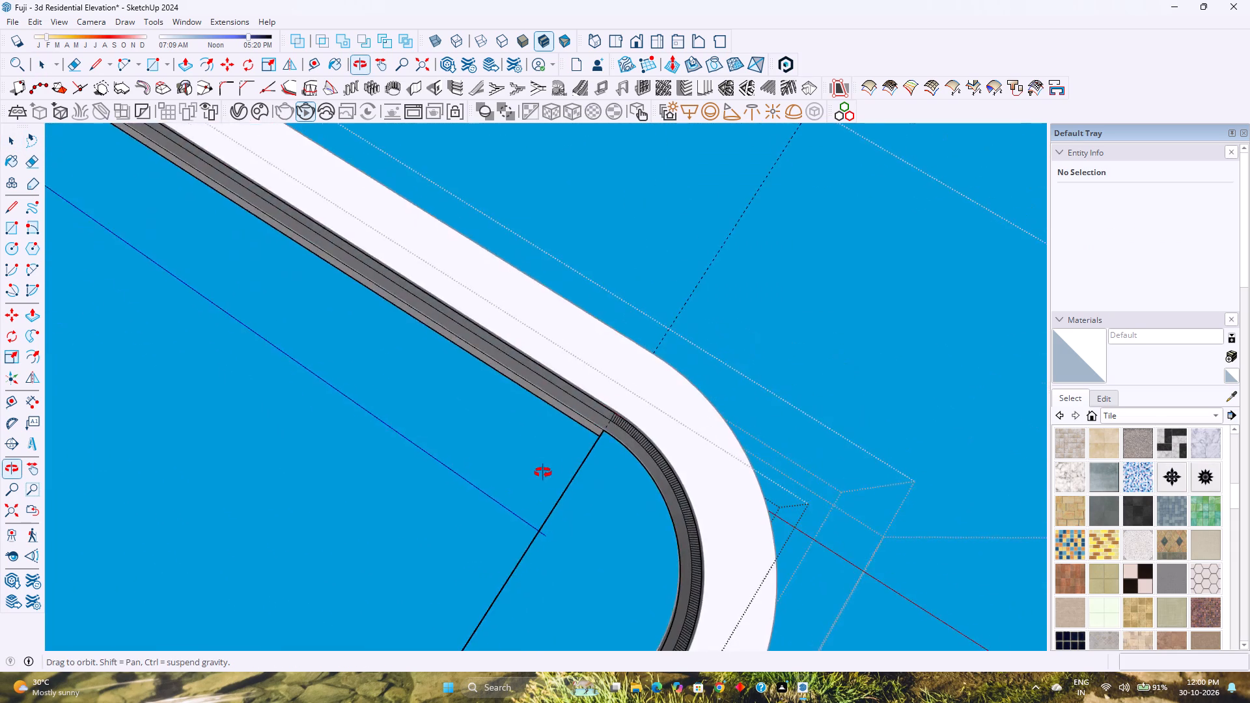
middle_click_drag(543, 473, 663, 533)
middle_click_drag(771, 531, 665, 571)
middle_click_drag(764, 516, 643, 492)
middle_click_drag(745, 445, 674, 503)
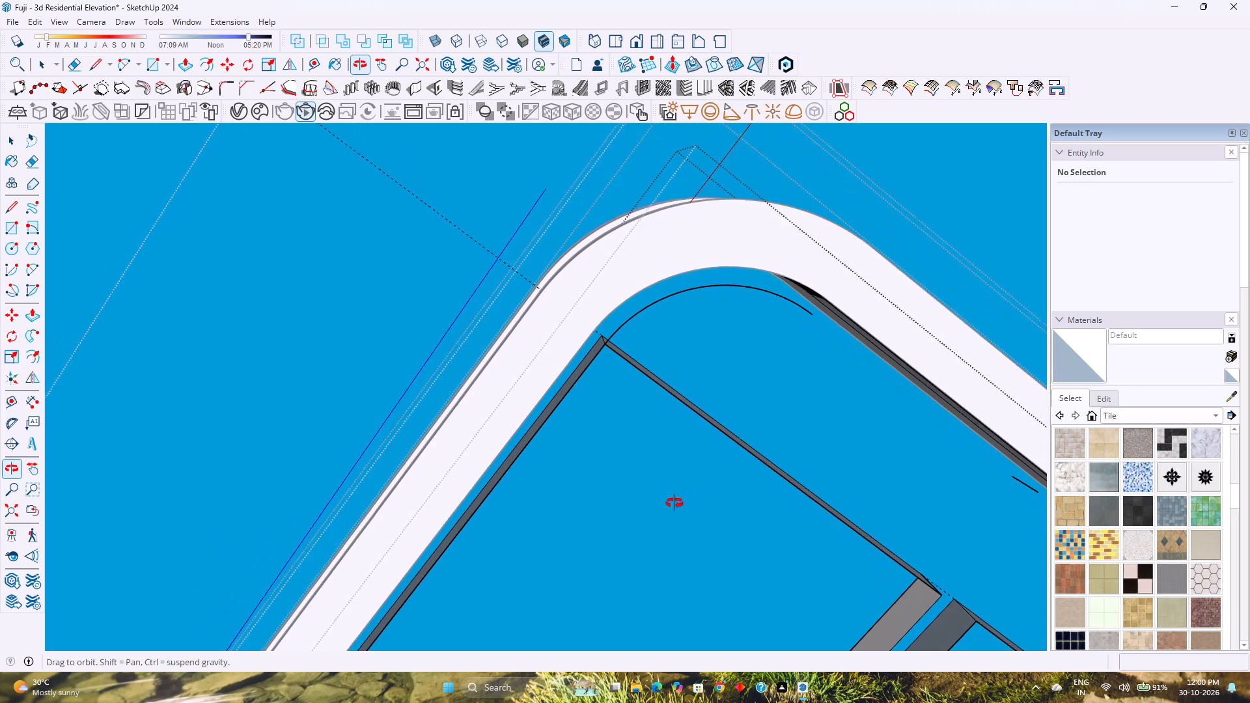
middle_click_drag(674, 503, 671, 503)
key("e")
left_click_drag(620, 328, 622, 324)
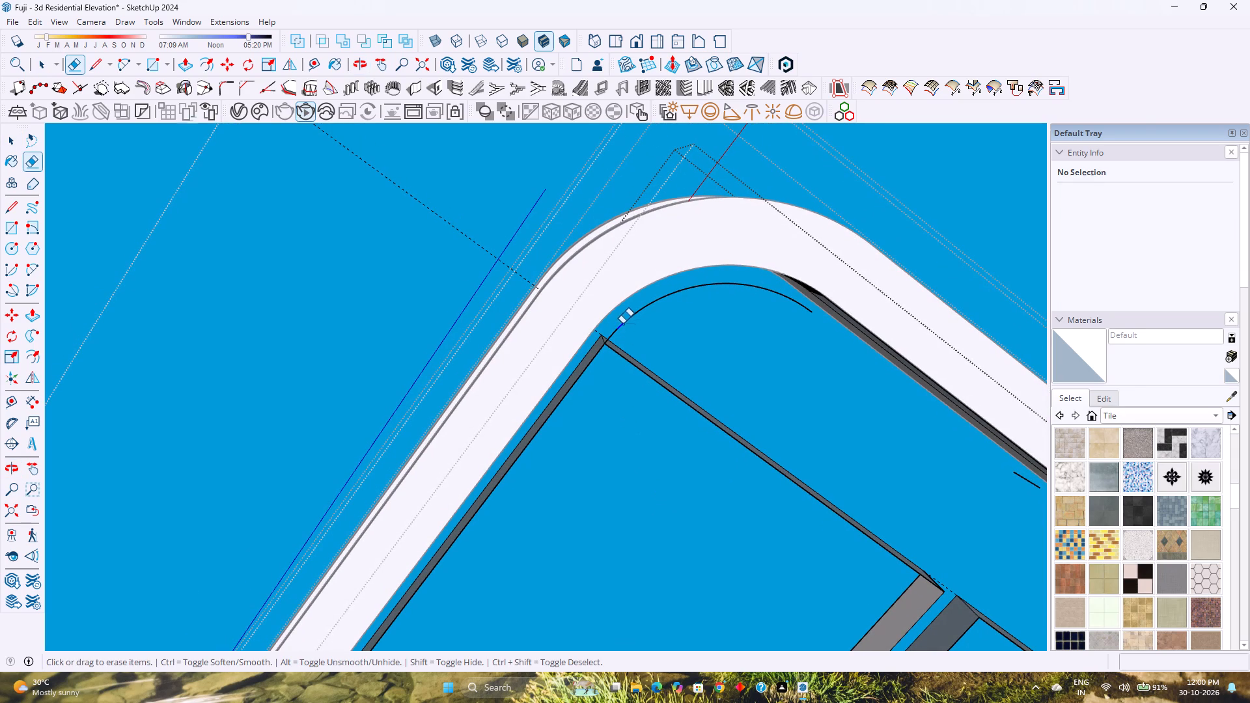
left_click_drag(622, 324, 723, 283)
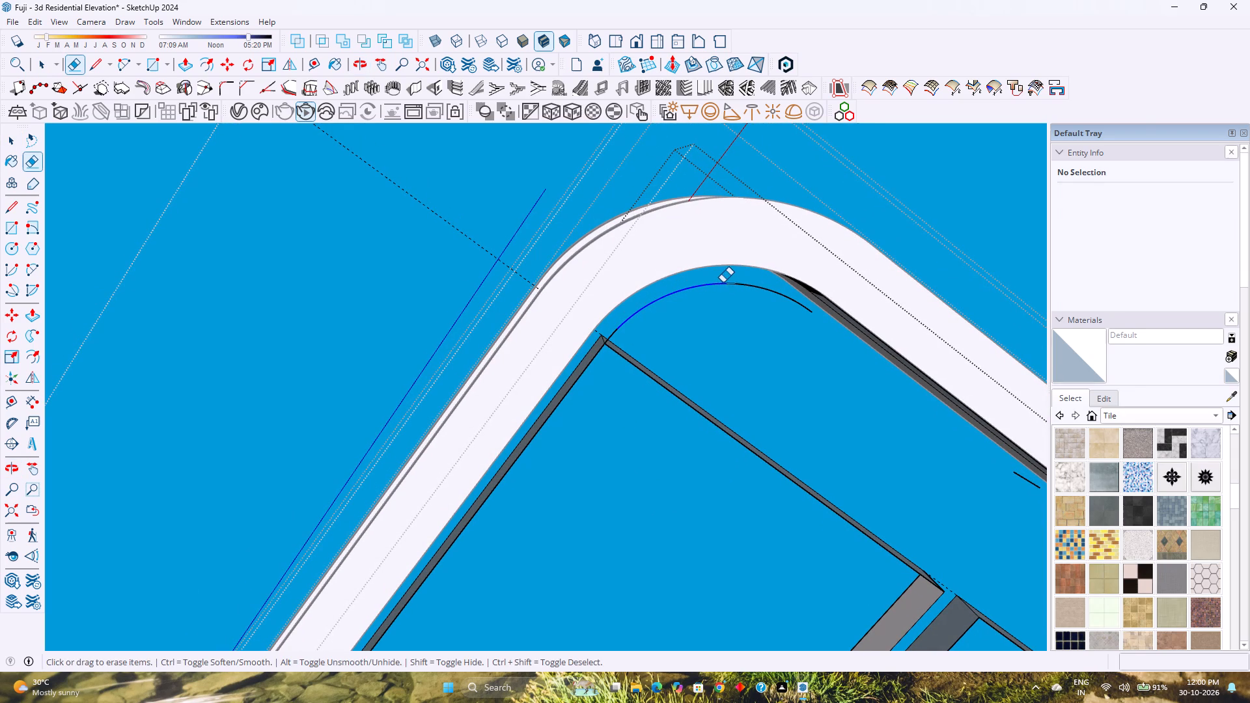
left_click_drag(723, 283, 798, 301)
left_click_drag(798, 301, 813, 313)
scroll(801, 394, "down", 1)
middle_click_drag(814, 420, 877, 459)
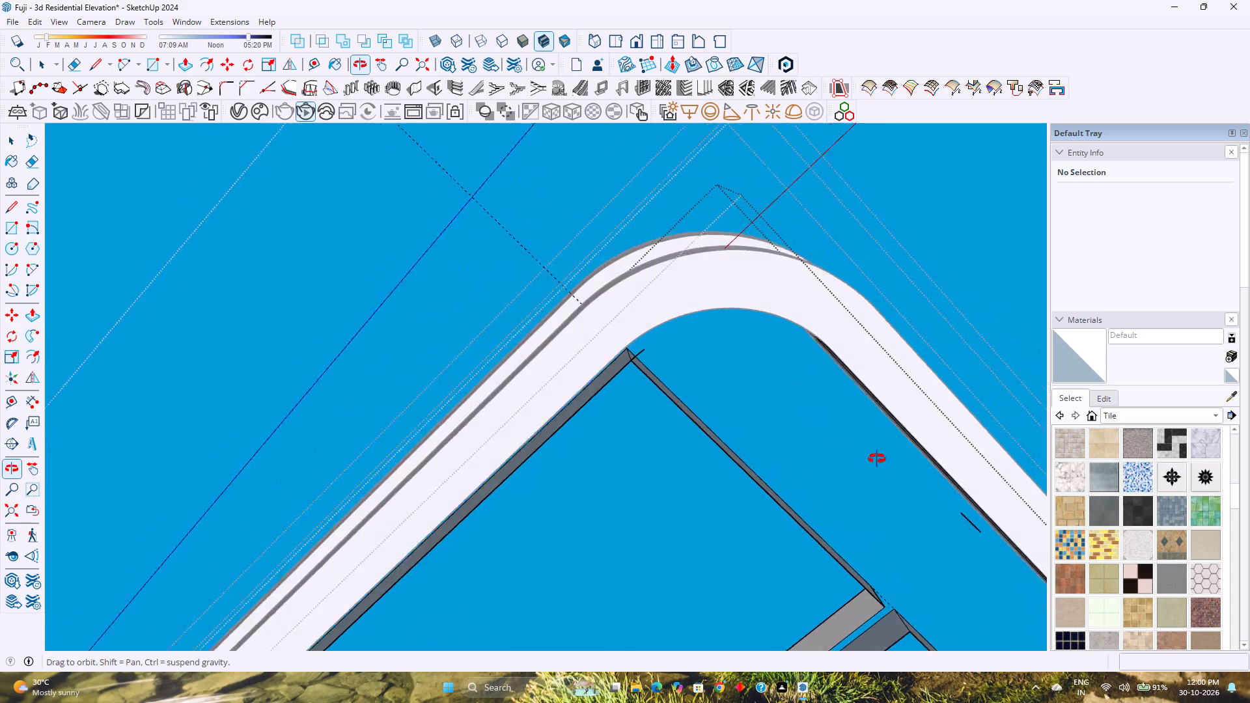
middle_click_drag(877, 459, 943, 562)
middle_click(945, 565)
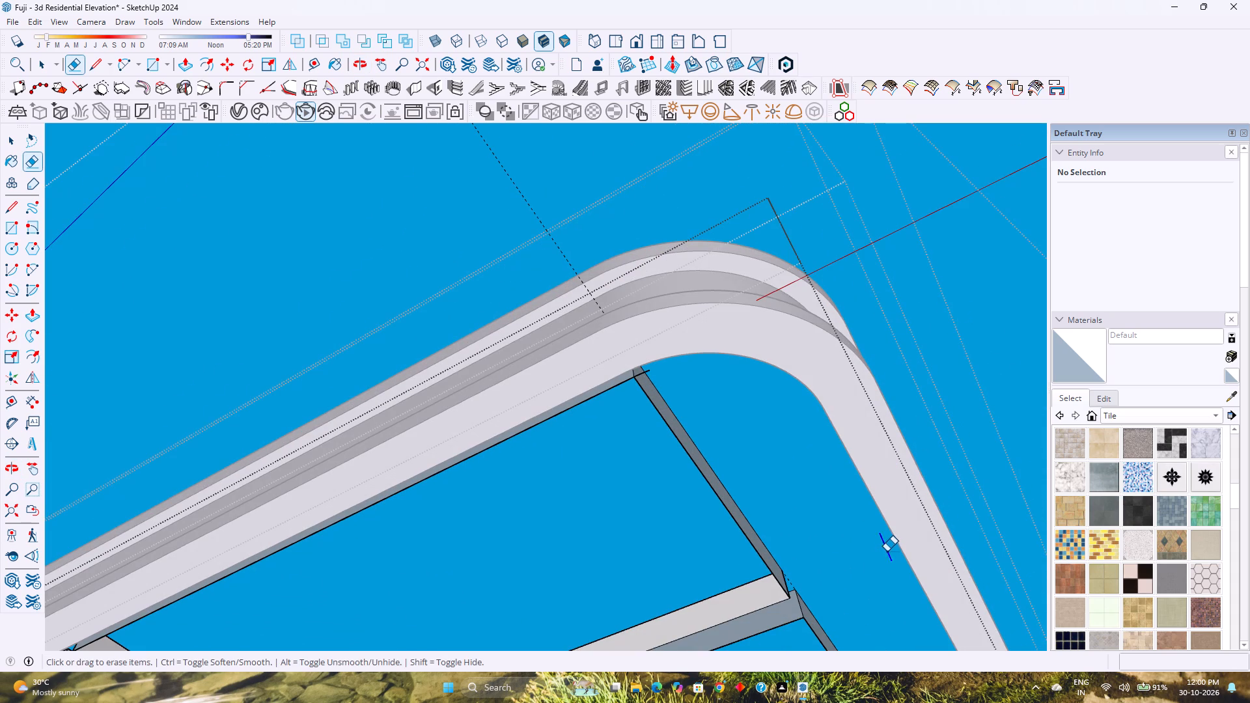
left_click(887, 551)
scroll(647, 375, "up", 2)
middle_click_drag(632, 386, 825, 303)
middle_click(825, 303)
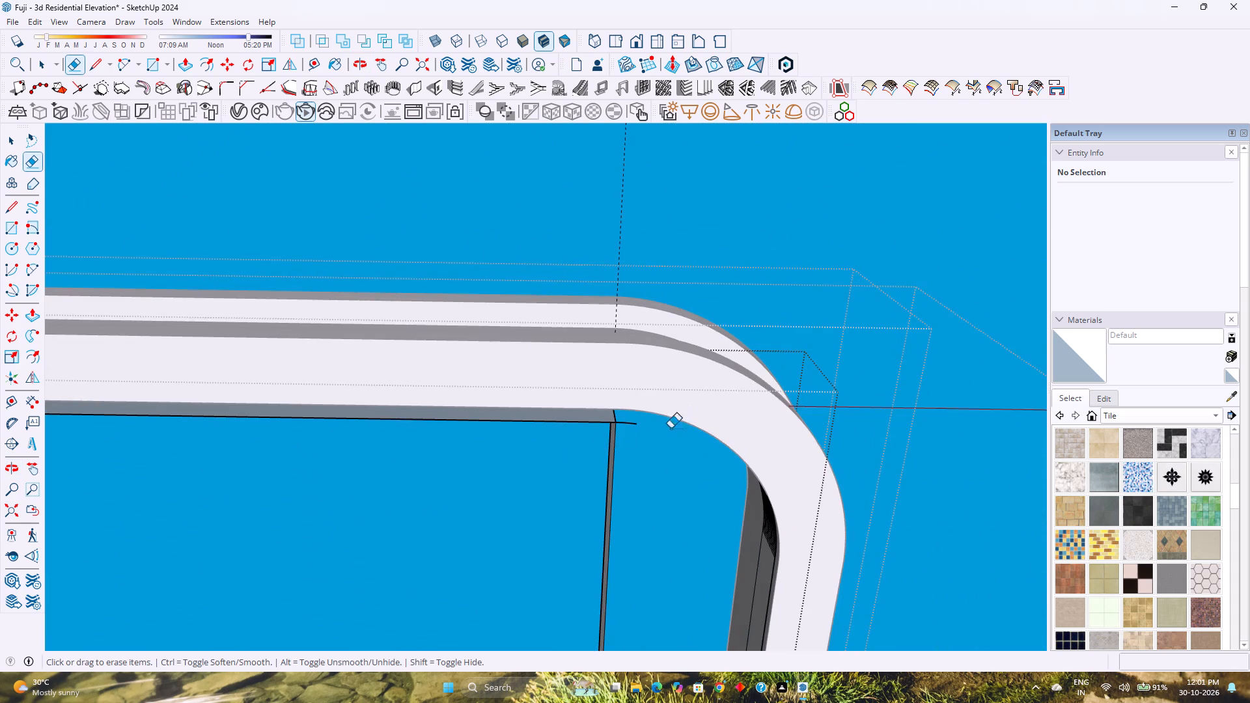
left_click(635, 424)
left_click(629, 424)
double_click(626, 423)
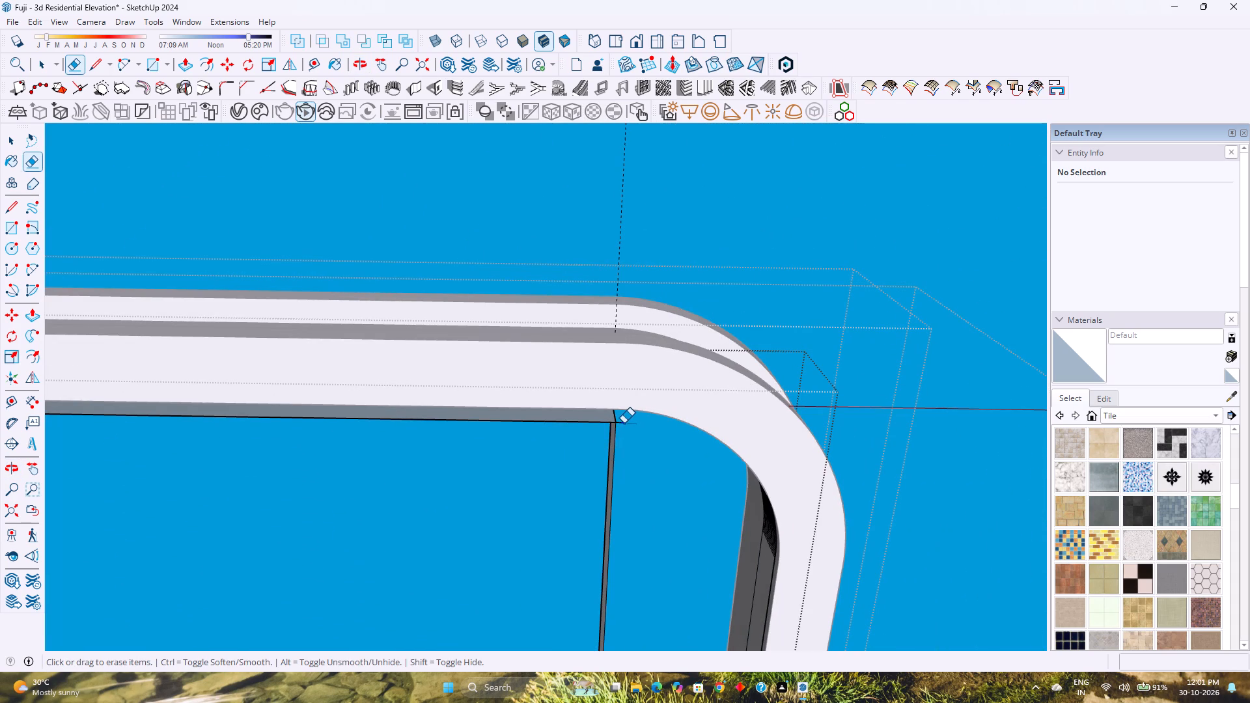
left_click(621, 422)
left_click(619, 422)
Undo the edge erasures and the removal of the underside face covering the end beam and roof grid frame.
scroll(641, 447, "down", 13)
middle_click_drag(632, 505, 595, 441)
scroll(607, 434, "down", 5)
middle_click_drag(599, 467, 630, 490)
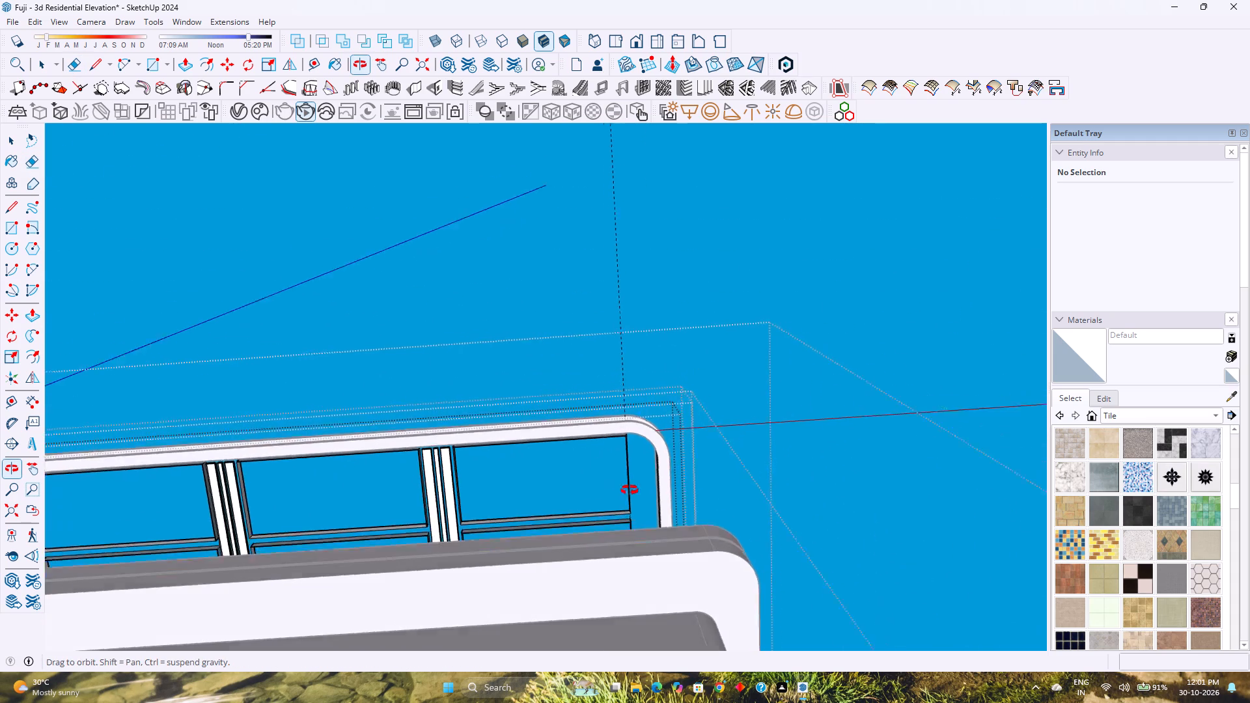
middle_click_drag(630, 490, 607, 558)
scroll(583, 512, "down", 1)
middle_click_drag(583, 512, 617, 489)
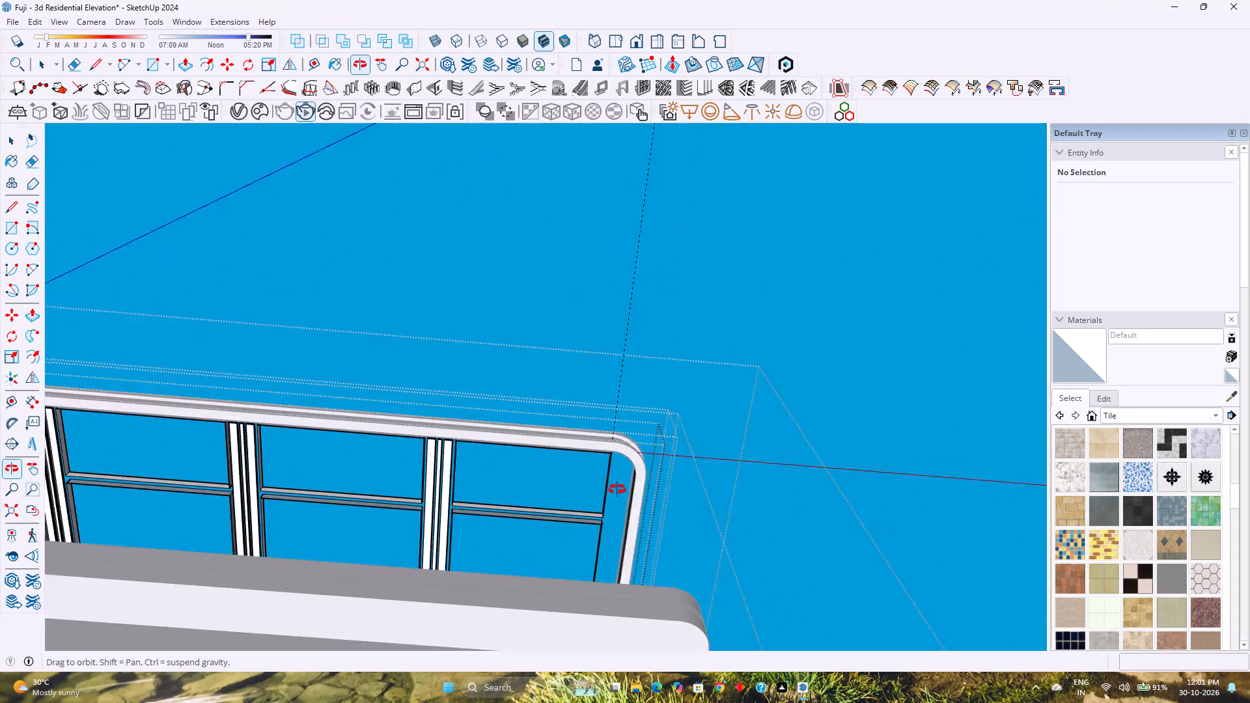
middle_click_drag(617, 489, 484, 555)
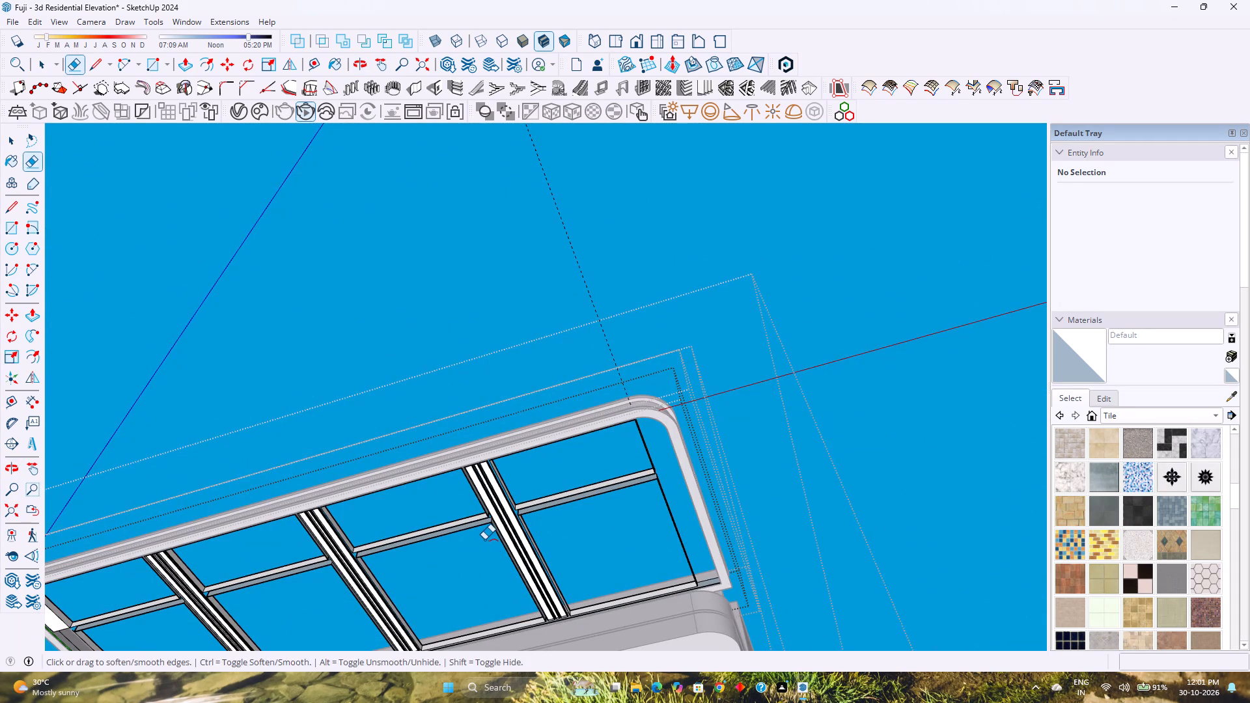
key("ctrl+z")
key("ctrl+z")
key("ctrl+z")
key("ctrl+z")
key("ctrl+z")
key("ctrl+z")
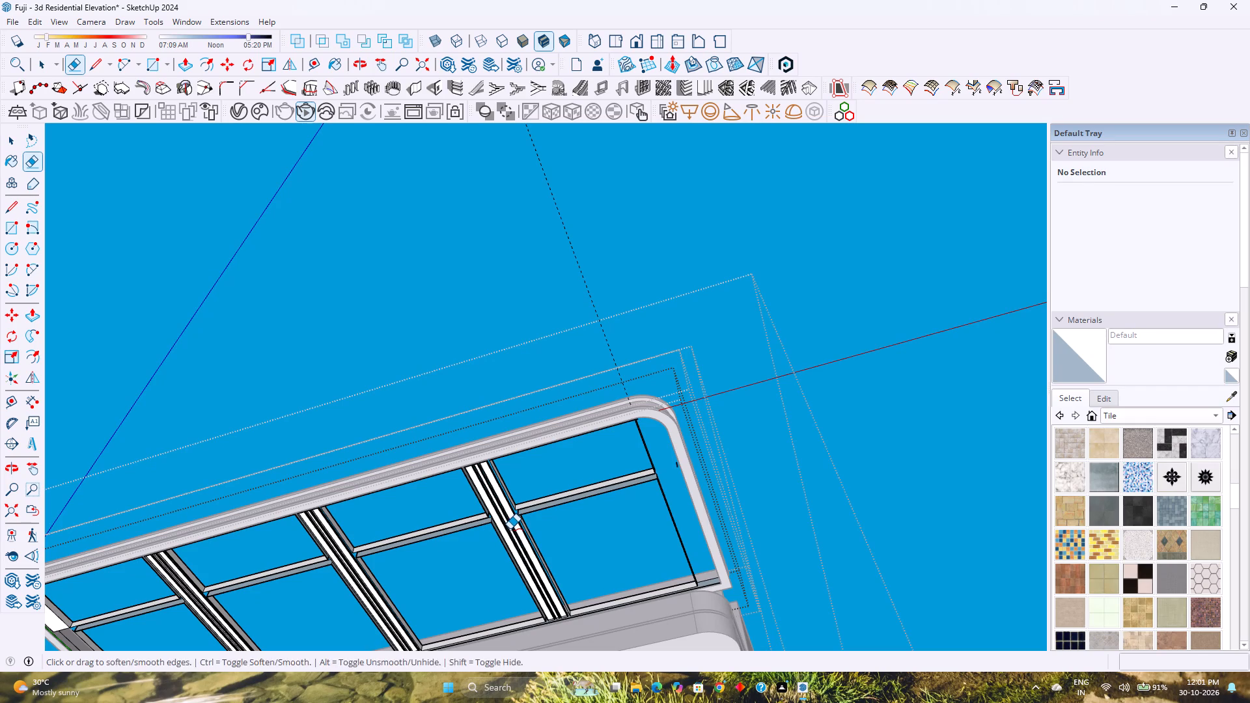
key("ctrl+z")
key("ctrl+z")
Copy the six groove edges from the nearest crossbeam's underside about 7' 6 1/4" across onto the end beam, aligned to its inner corner.
key("space")
scroll(521, 541, "down", 2)
middle_click_drag(520, 541, 520, 538, "shift")
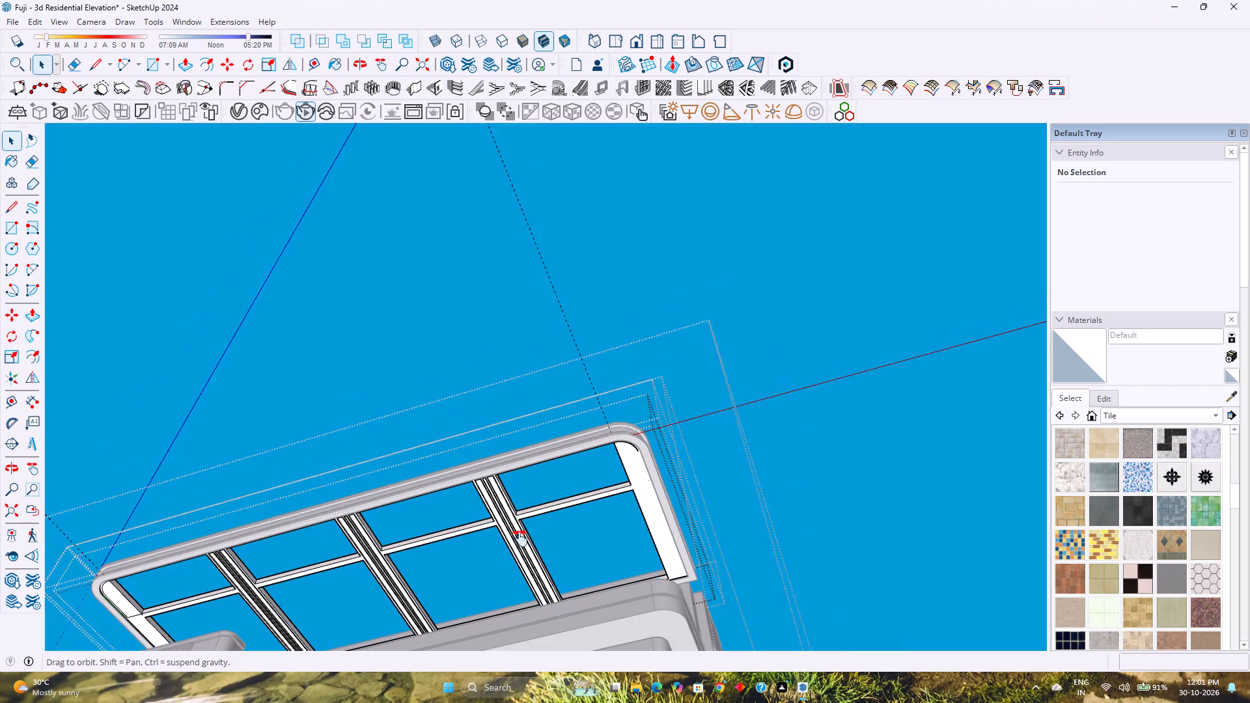
middle_click_drag(520, 538, 611, 489, "shift")
scroll(595, 501, "up", 6)
middle_click_drag(614, 525, 651, 596)
scroll(613, 531, "up", 2)
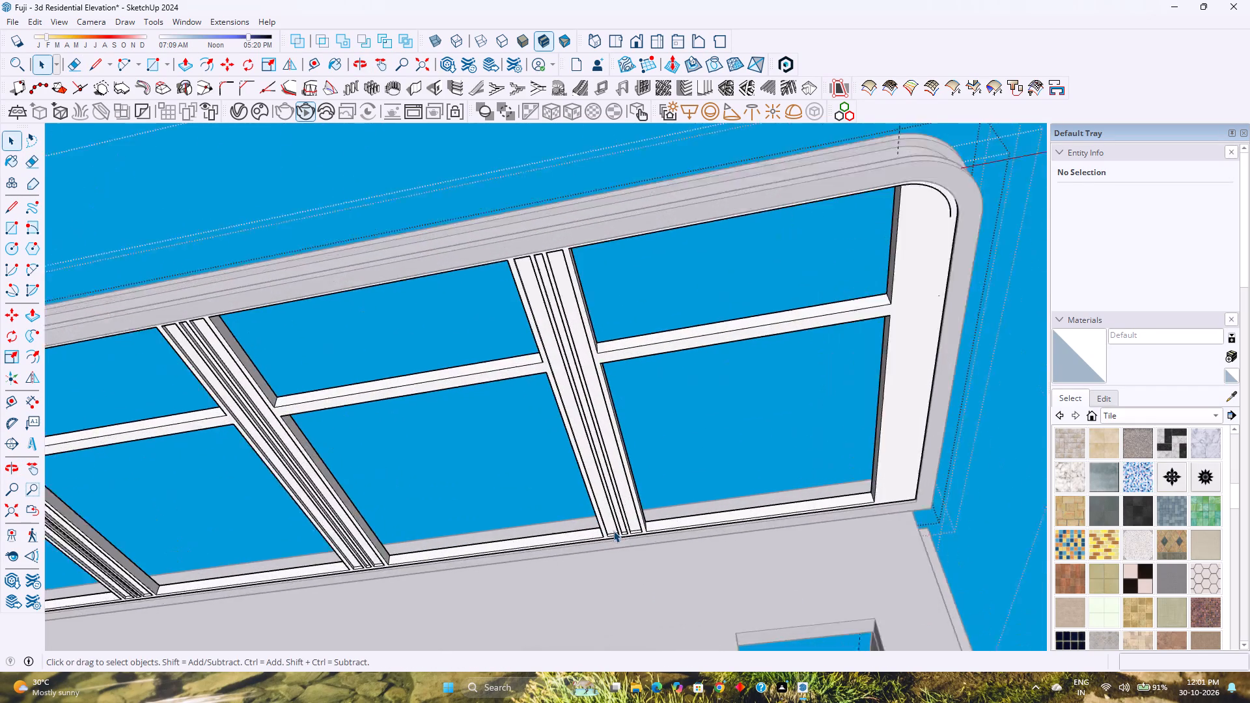
scroll(613, 531, "up", 14)
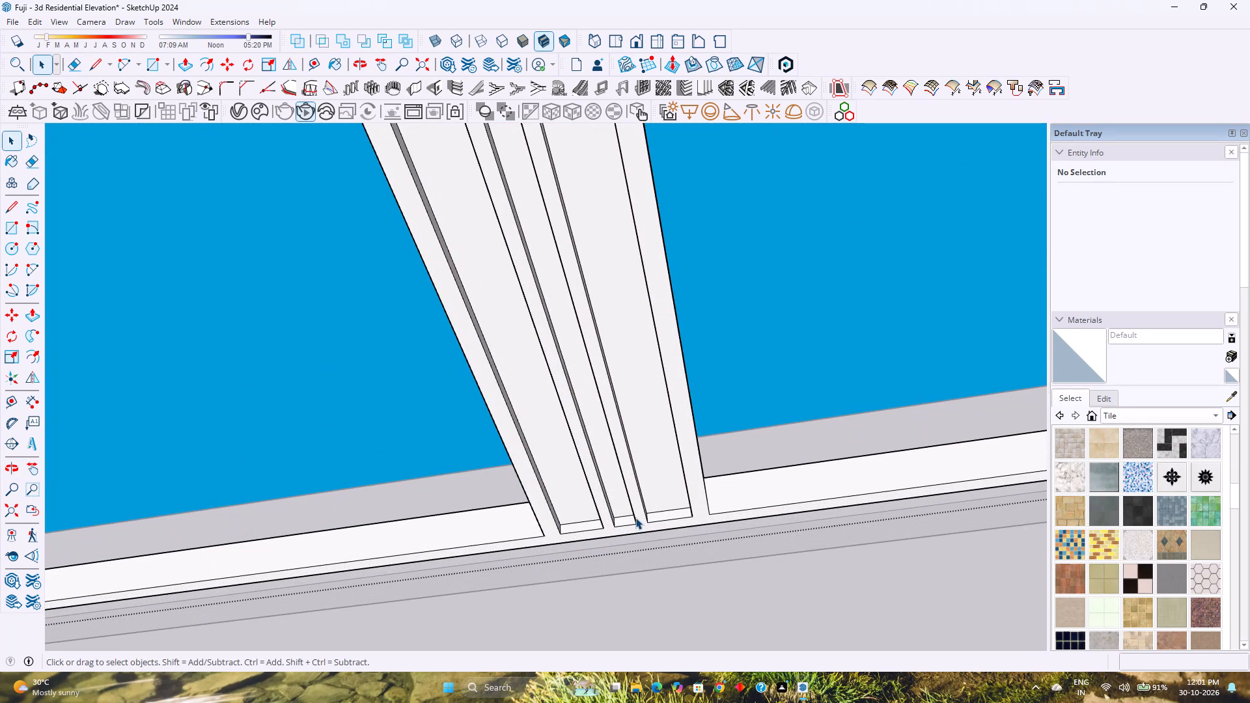
left_click(635, 517)
left_click(620, 525, "ctrl")
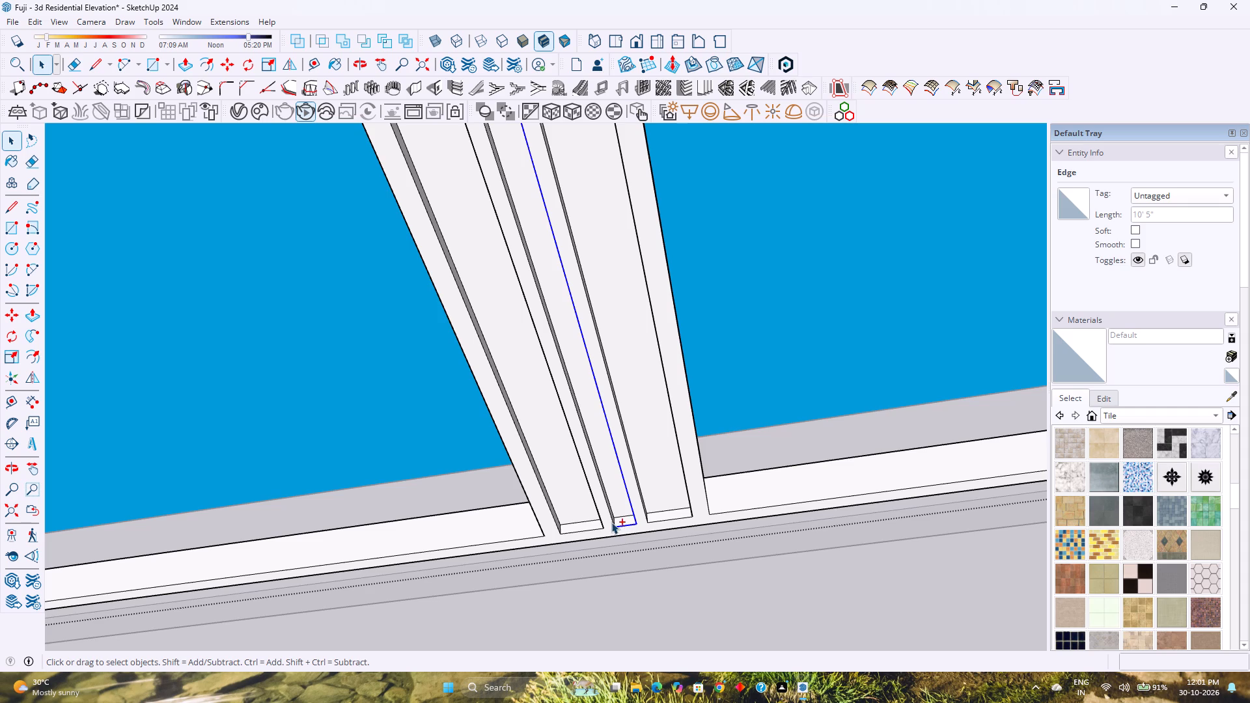
left_click(611, 518, "ctrl")
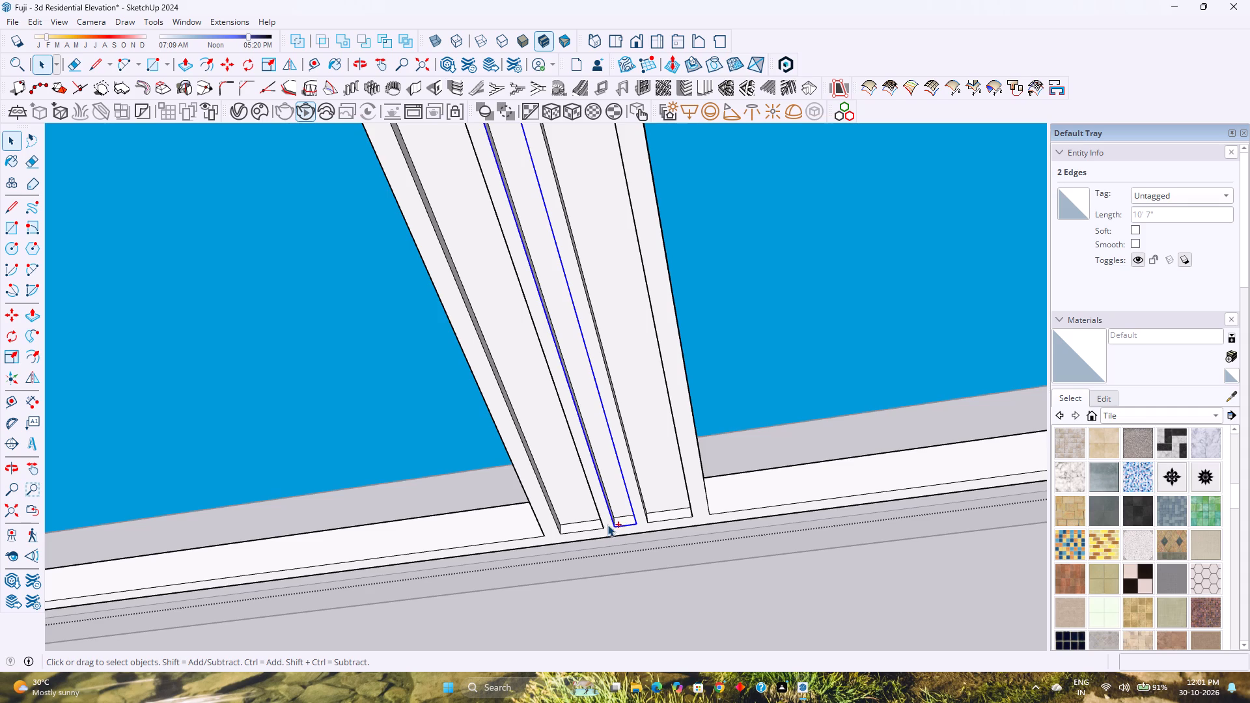
left_click(599, 519, "ctrl")
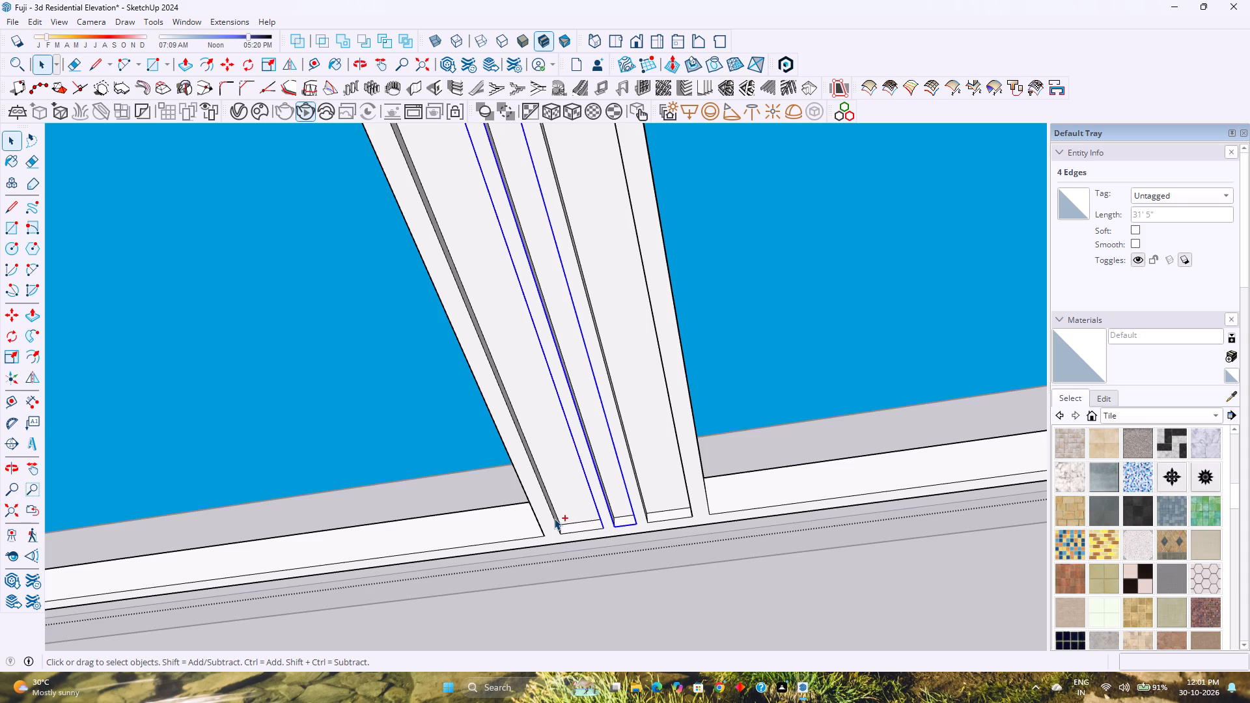
left_click(553, 518, "ctrl")
left_click(568, 531, "ctrl")
scroll(568, 531, "down", 2)
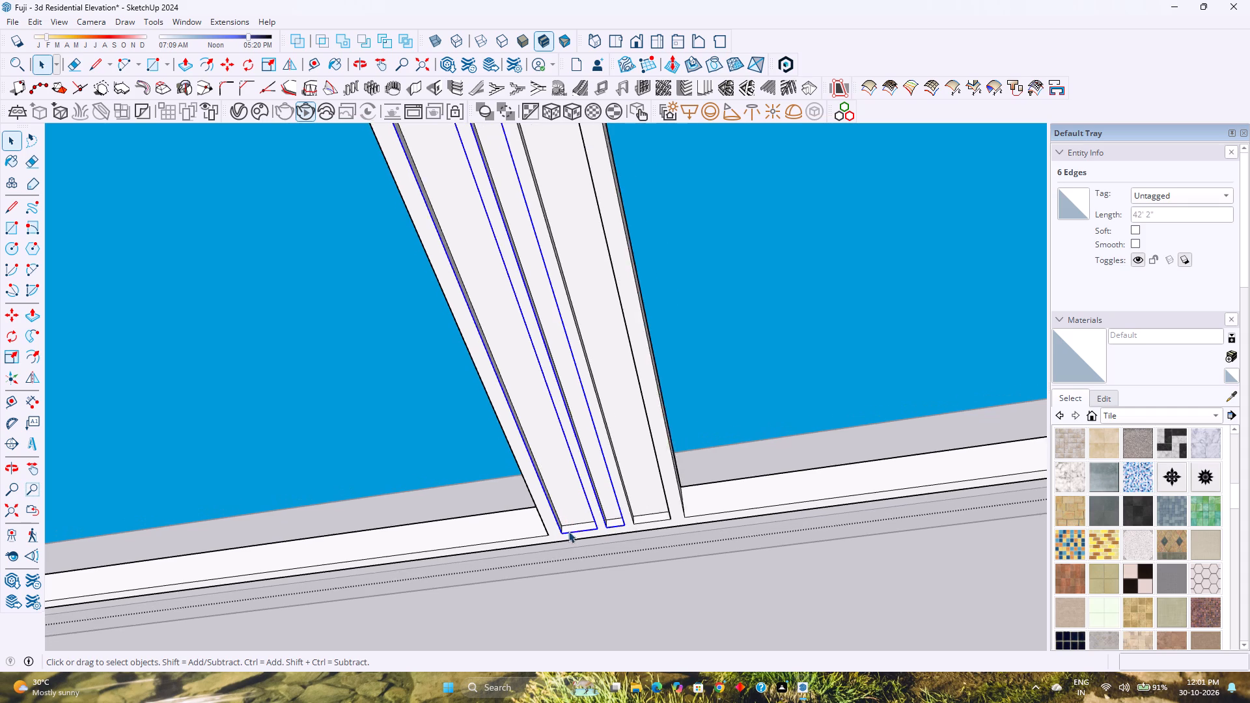
scroll(568, 531, "down", 5)
key("m")
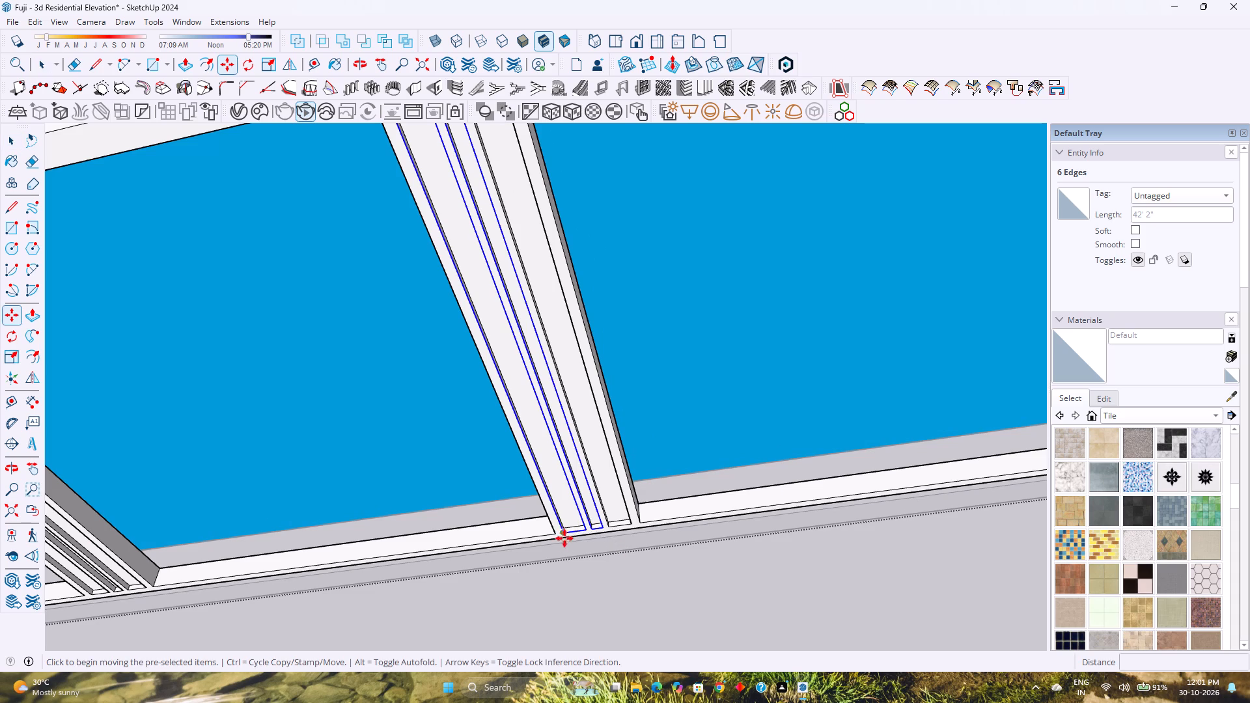
scroll(561, 541, "up", 5)
left_click(557, 529)
scroll(587, 532, "down", 3)
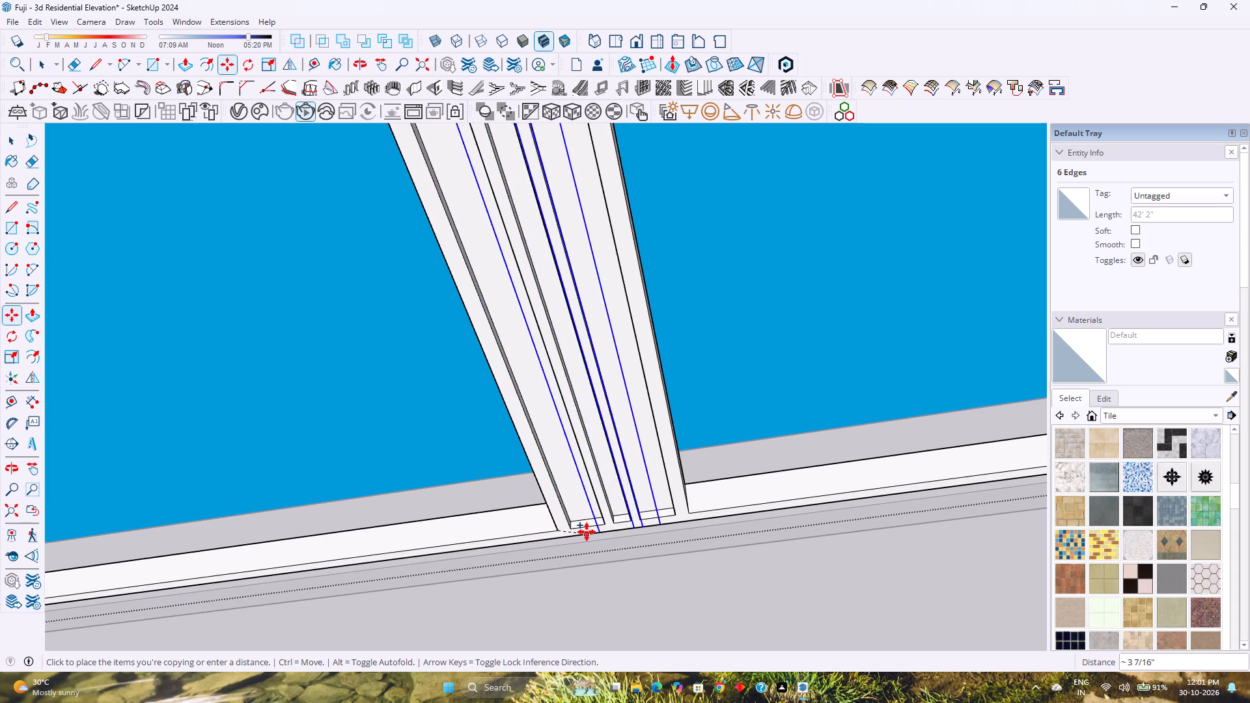
scroll(587, 532, "down", 8)
middle_click_drag(656, 519, 473, 533, "shift")
scroll(674, 517, "up", 2)
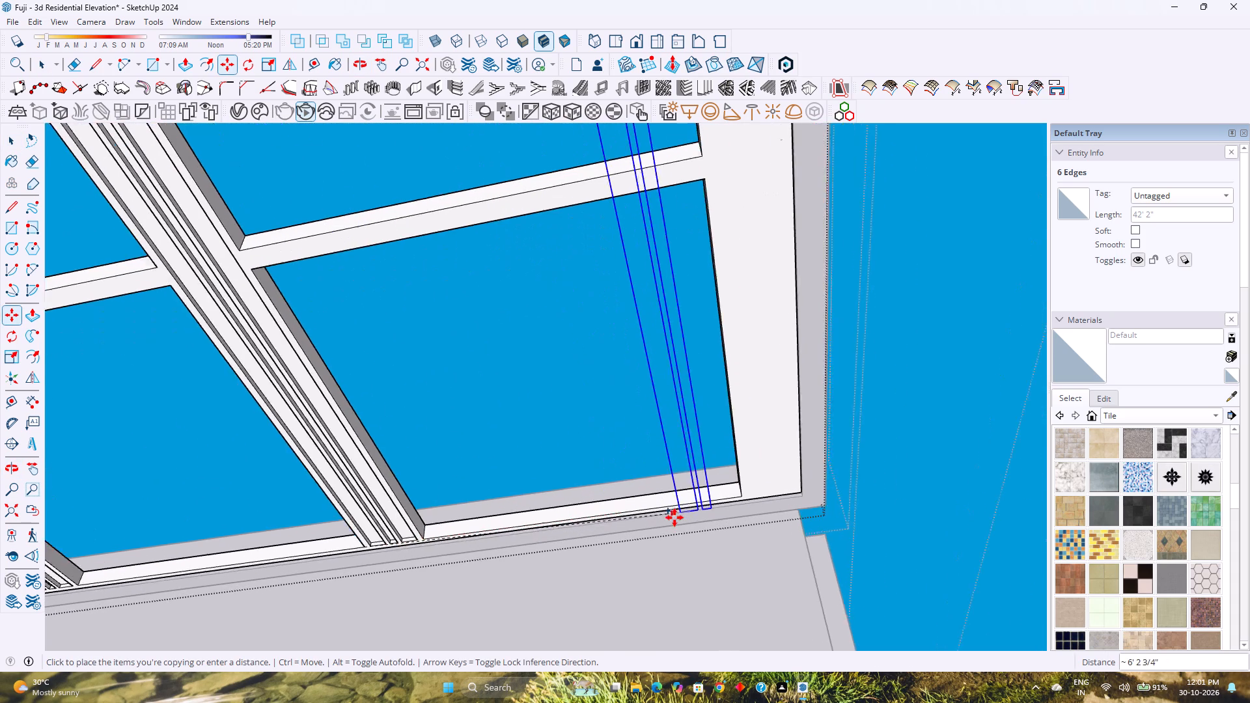
scroll(674, 517, "up", 4)
left_click(781, 485)
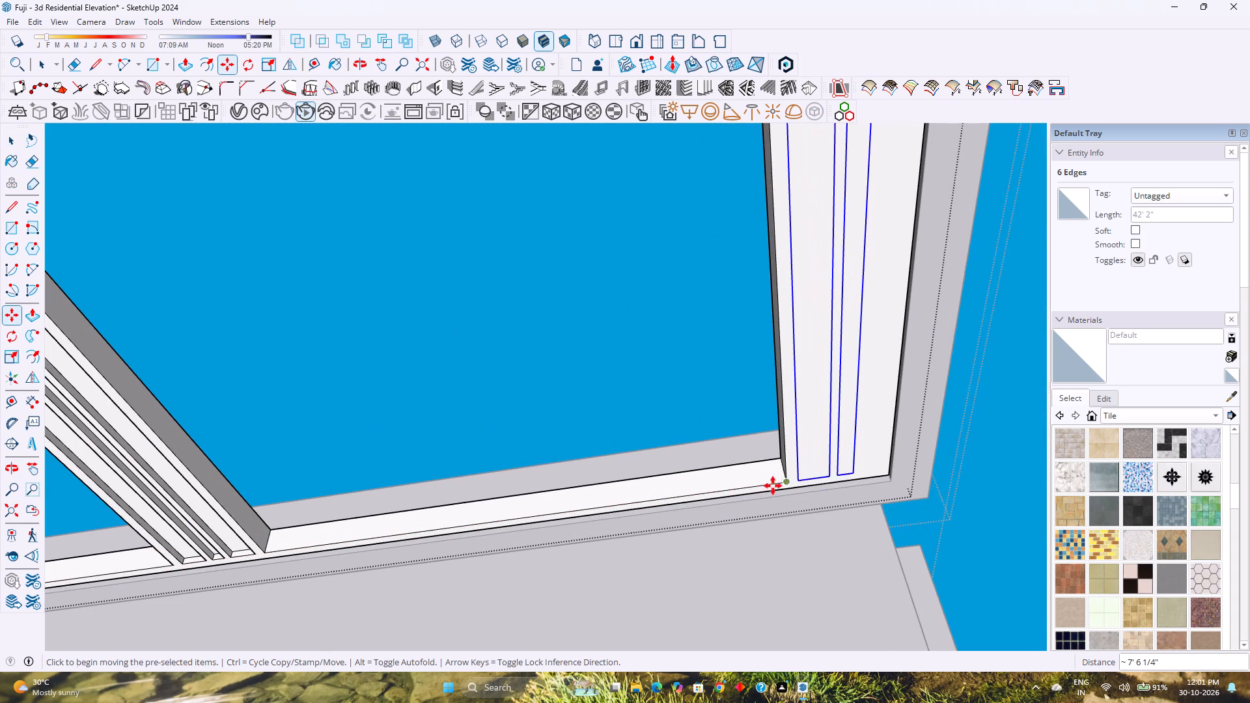
Delete the three copied groove line segments that extend past the arc at the end beam's rounded corner.
scroll(701, 498, "down", 10)
middle_click_drag(727, 368, 661, 579, "shift")
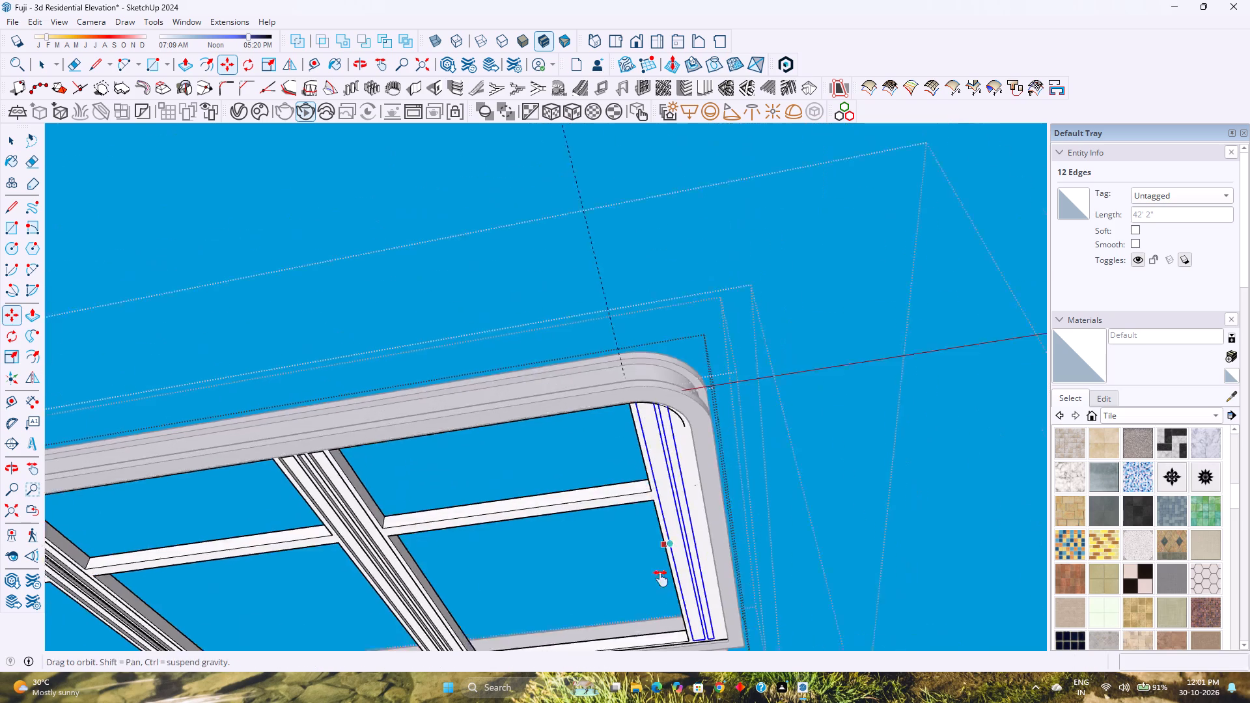
middle_click_drag(661, 579, 661, 581, "shift")
middle_click_drag(654, 558, 699, 450)
scroll(624, 505, "up", 5)
middle_click_drag(621, 506, 667, 458)
scroll(589, 520, "up", 2)
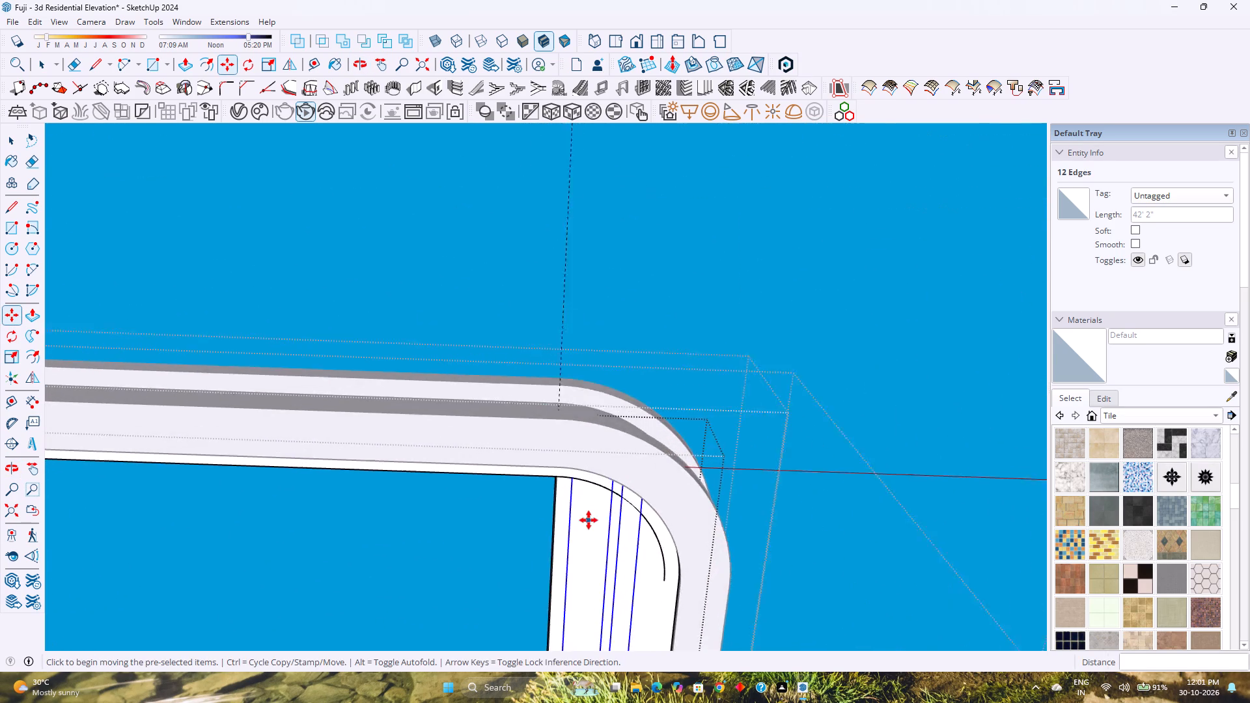
scroll(589, 520, "up", 5)
middle_click_drag(589, 520, 622, 480)
middle_click(622, 480)
scroll(610, 489, "up", 5)
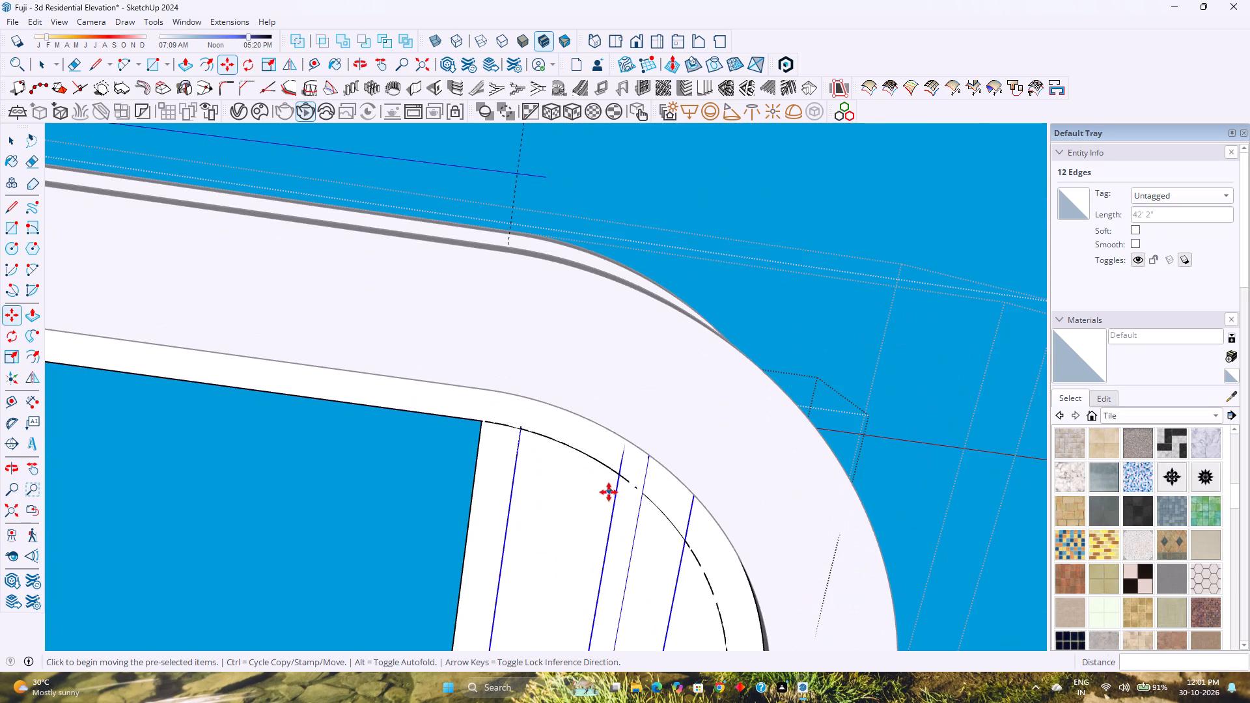
key("Escape")
key("space")
scroll(596, 542, "up", 3)
middle_click_drag(604, 518, 523, 483)
middle_click(523, 483)
scroll(522, 483, "down", 2)
middle_click_drag(518, 486, 476, 588)
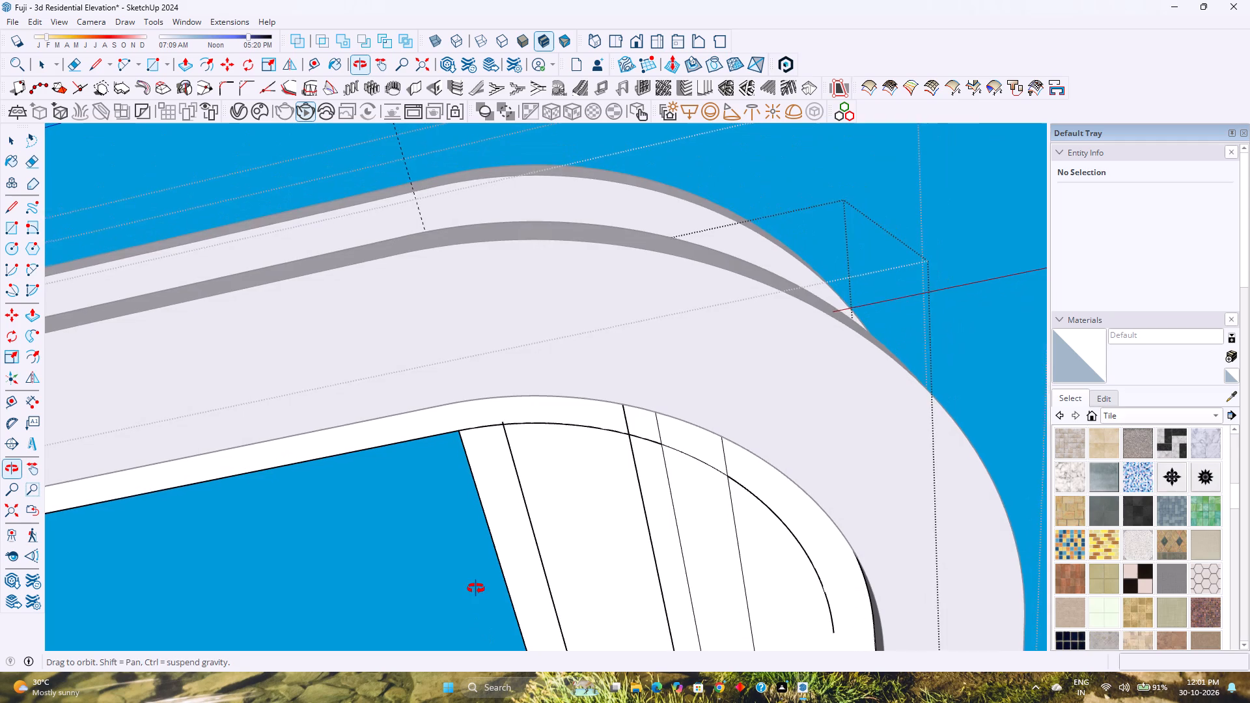
middle_click_drag(476, 588, 474, 597)
left_click(482, 427)
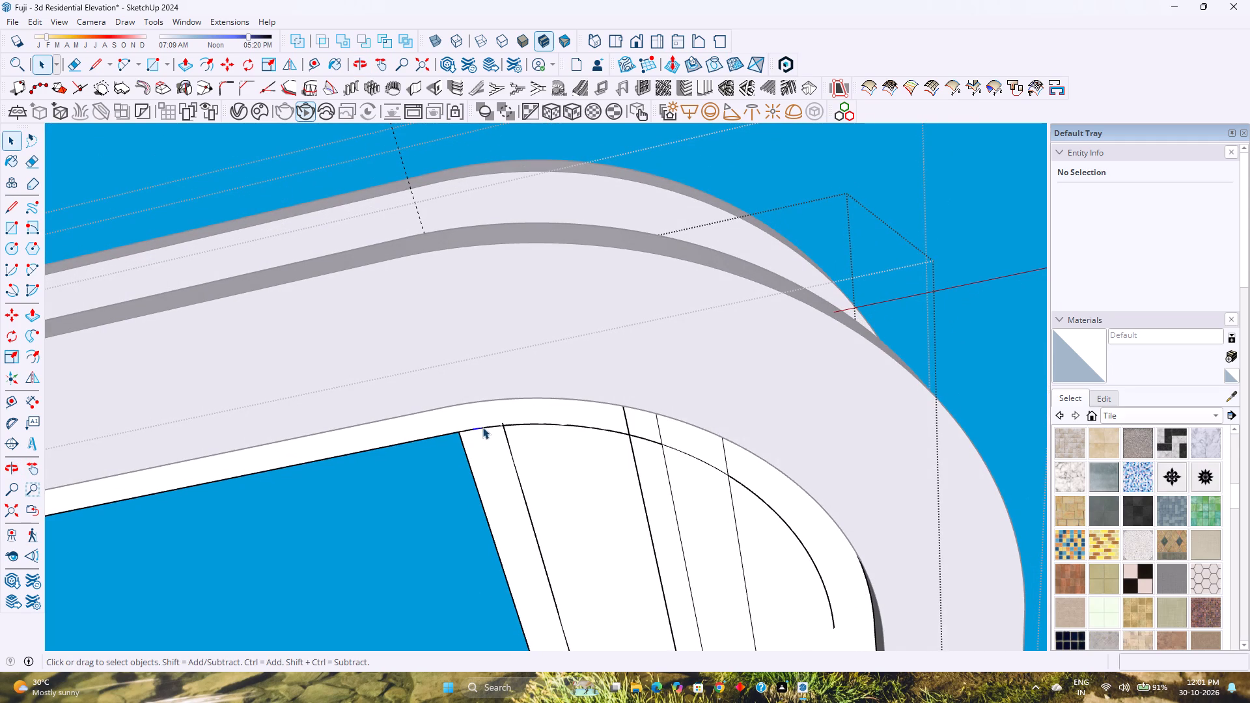
left_click(659, 430)
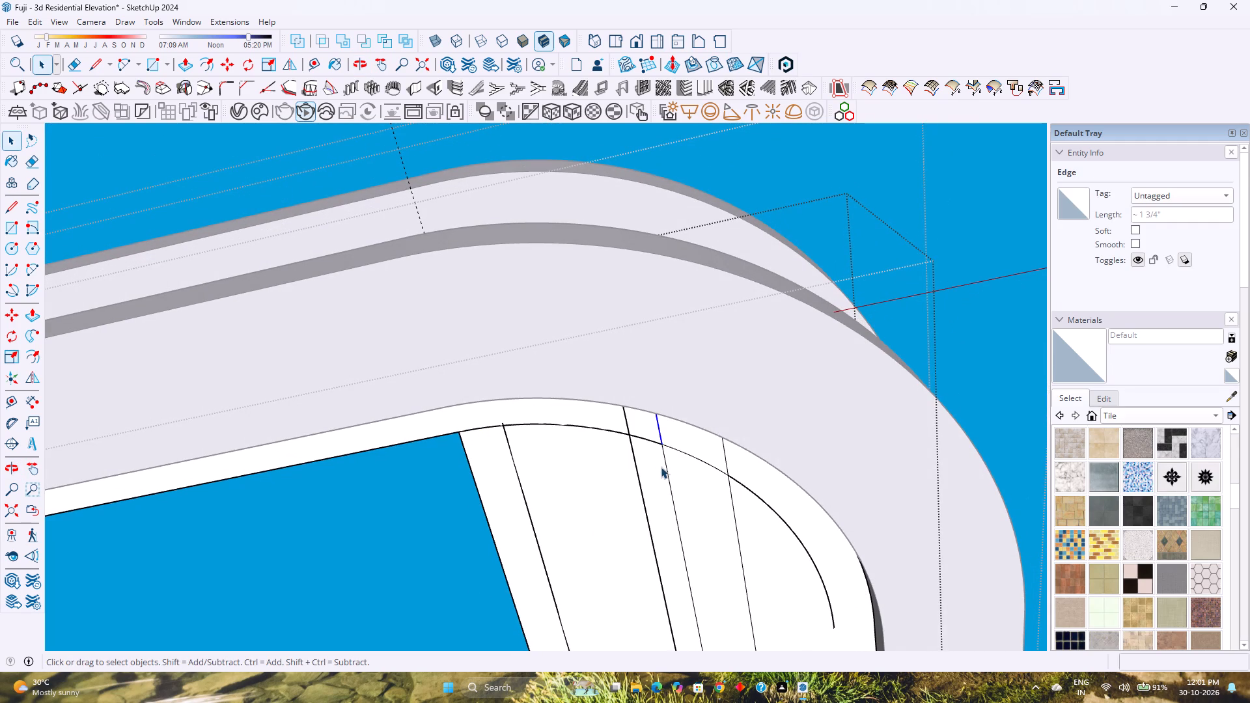
key("Delete")
left_click(725, 447)
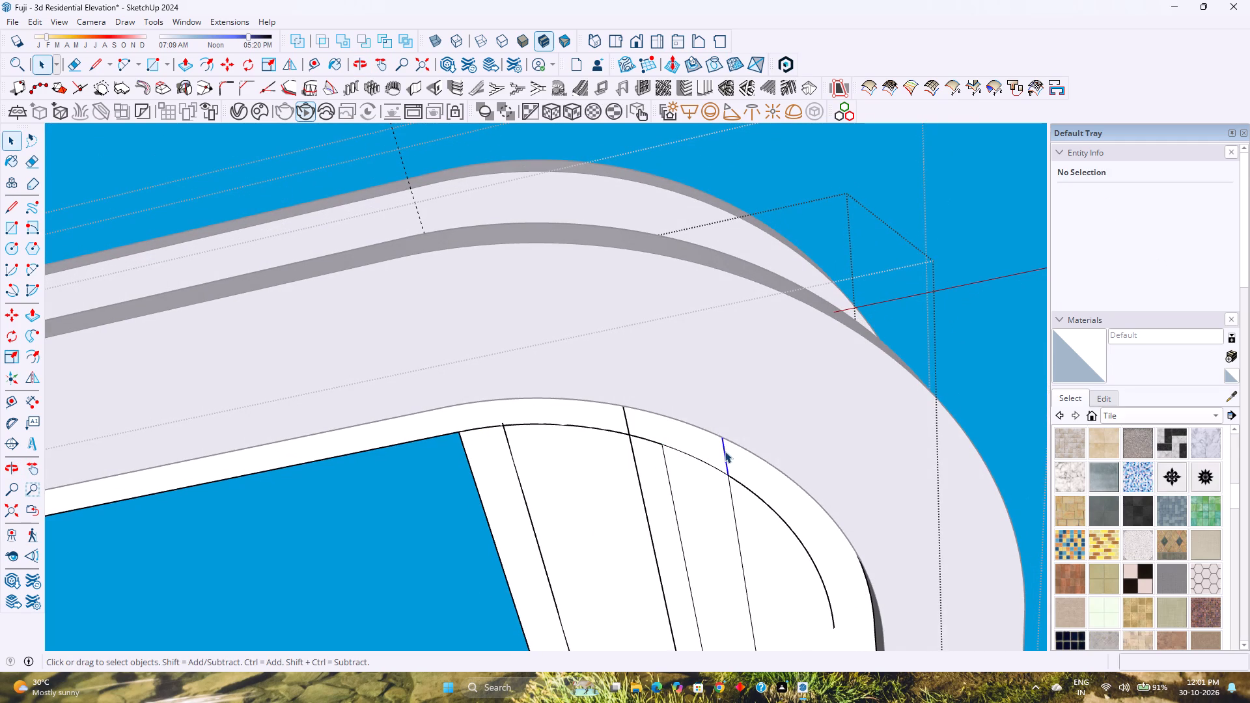
key("Delete")
left_click(625, 420)
key("Delete")
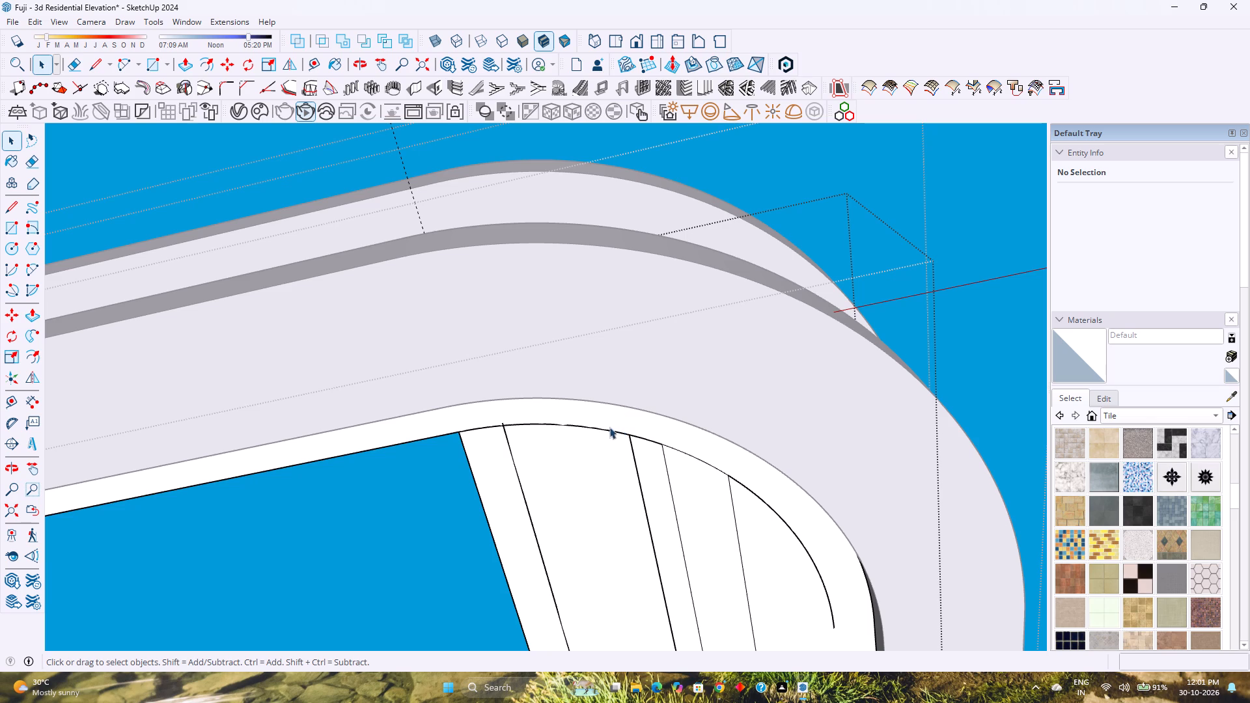
Select the end beam's underside face and examine how the copied groove lines and corner arc divide it.
left_click(566, 477)
scroll(563, 481, "down", 2)
middle_click_drag(569, 504, 603, 403)
scroll(557, 458, "up", 1)
middle_click_drag(557, 465, 540, 535)
middle_click(540, 535)
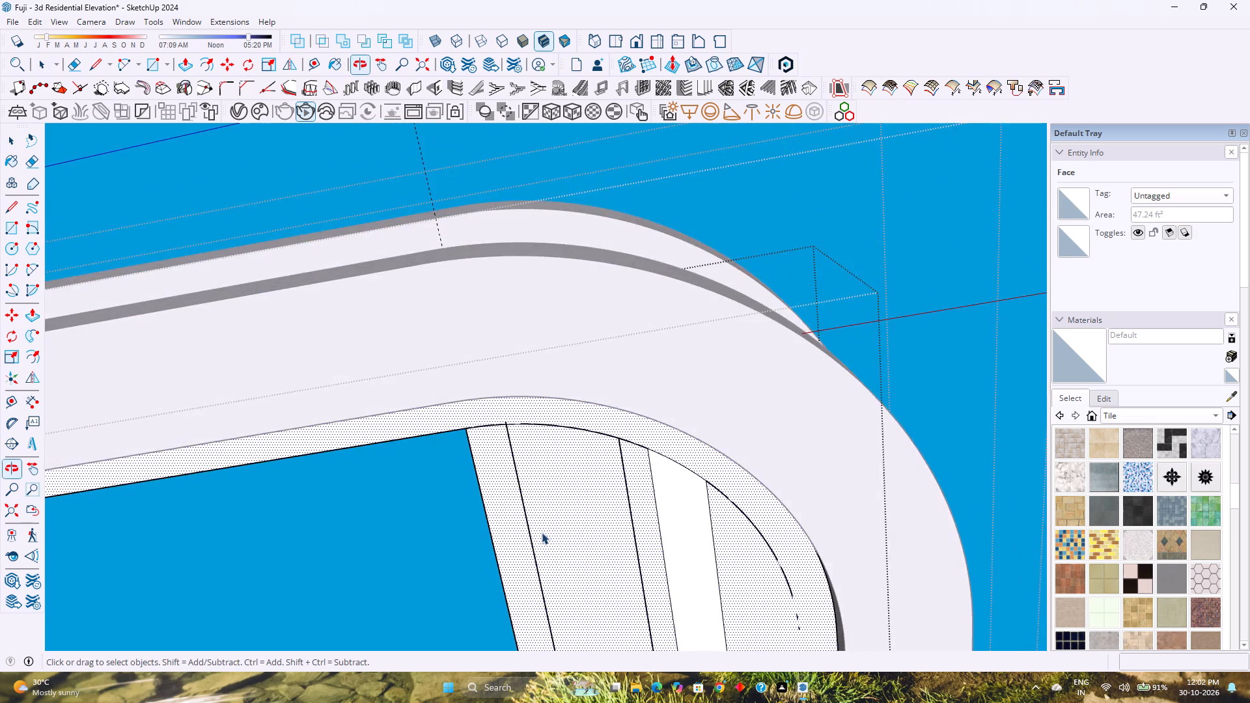
scroll(542, 531, "down", 7)
middle_click_drag(541, 527, 578, 597)
middle_click(578, 597)
scroll(564, 546, "down", 8)
middle_click_drag(559, 563, 794, 555)
middle_click_drag(439, 552, 623, 485)
scroll(362, 488, "up", 2)
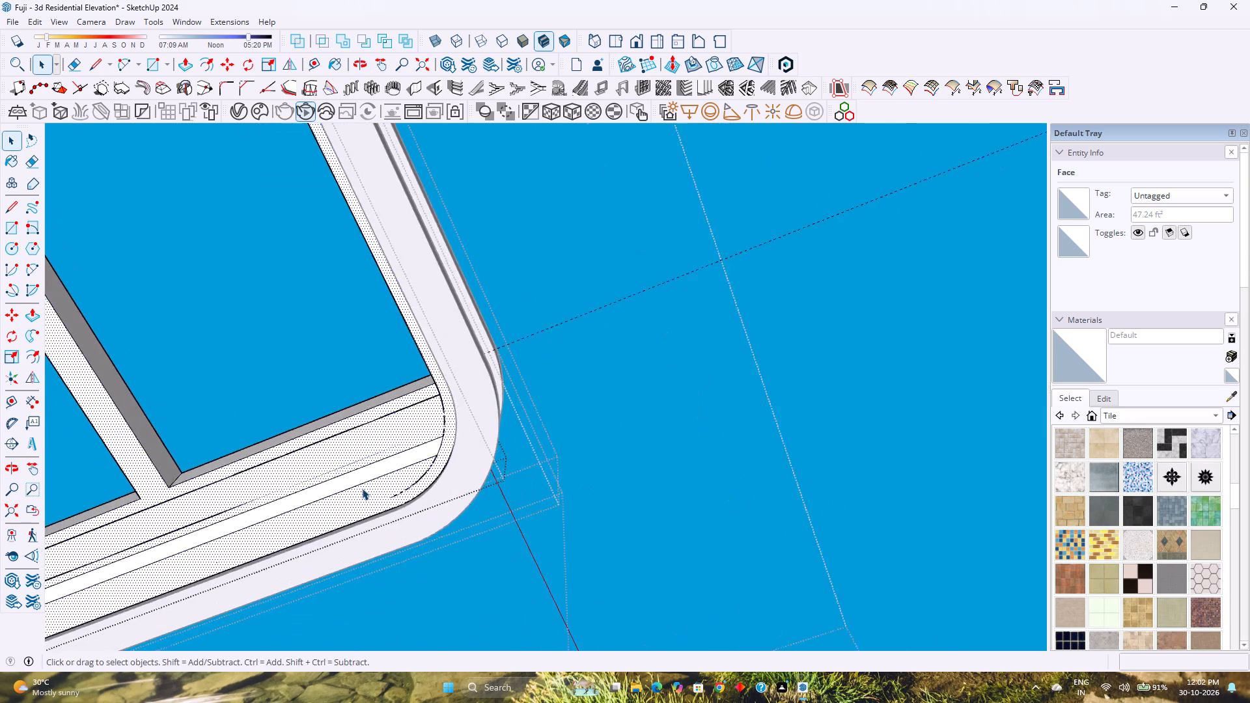
scroll(362, 488, "up", 1)
middle_click_drag(362, 488, 528, 480)
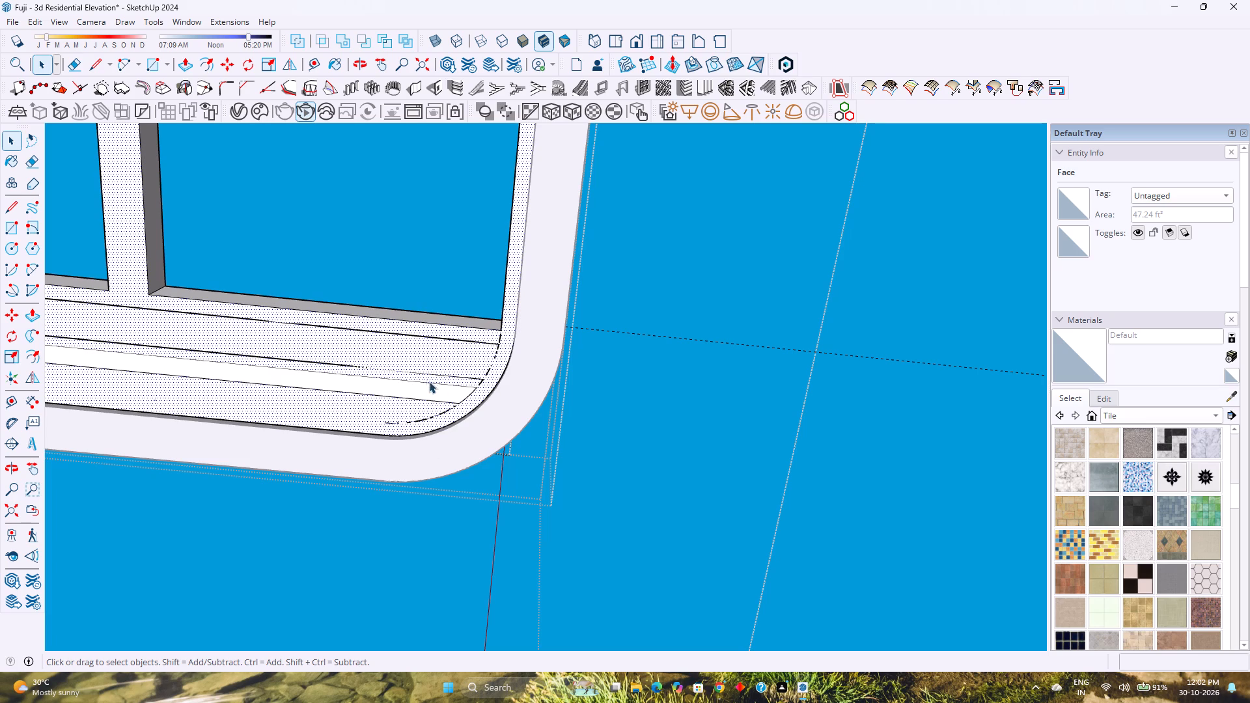
Examine the front roof grid's crossbeams, longitudinal rib and end beam from several angles, including how the end beam's face meets the grid.
scroll(455, 374, "down", 6)
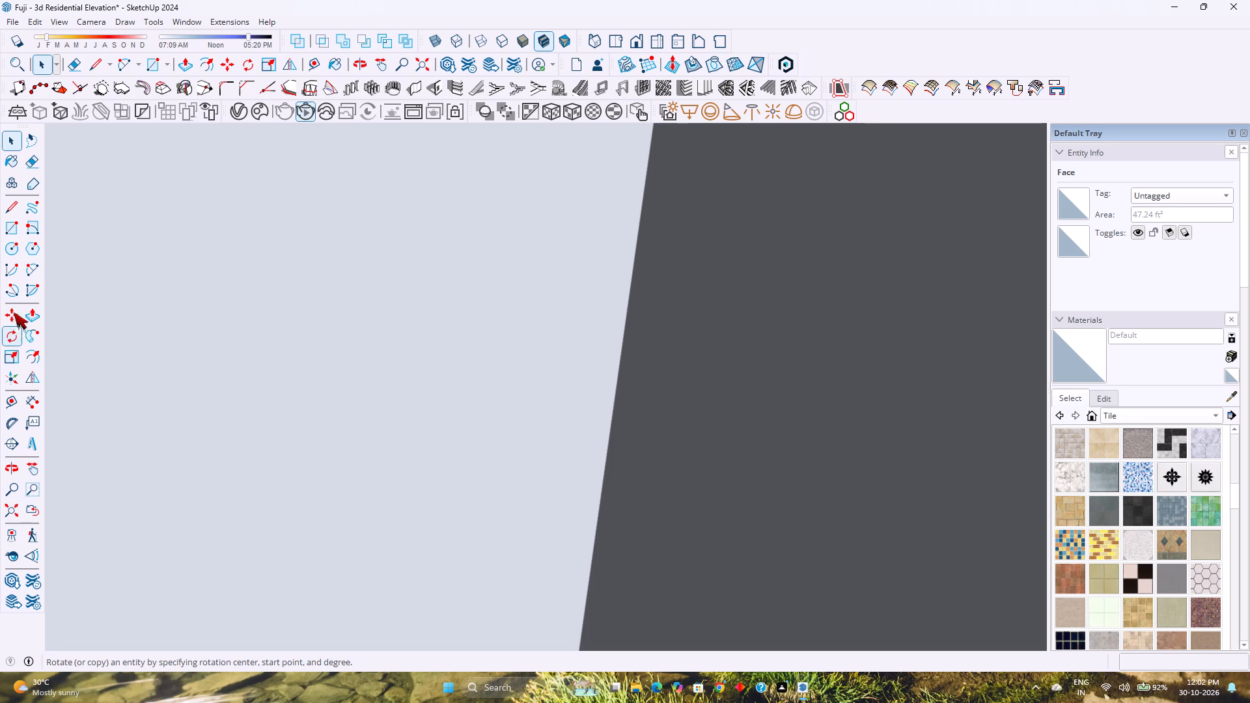
left_click(6, 506)
middle_click_drag(243, 228, 281, 512)
middle_click(281, 512)
scroll(416, 310, "down", 3)
middle_click_drag(442, 316, 383, 567)
middle_click(383, 568)
scroll(383, 548, "up", 1)
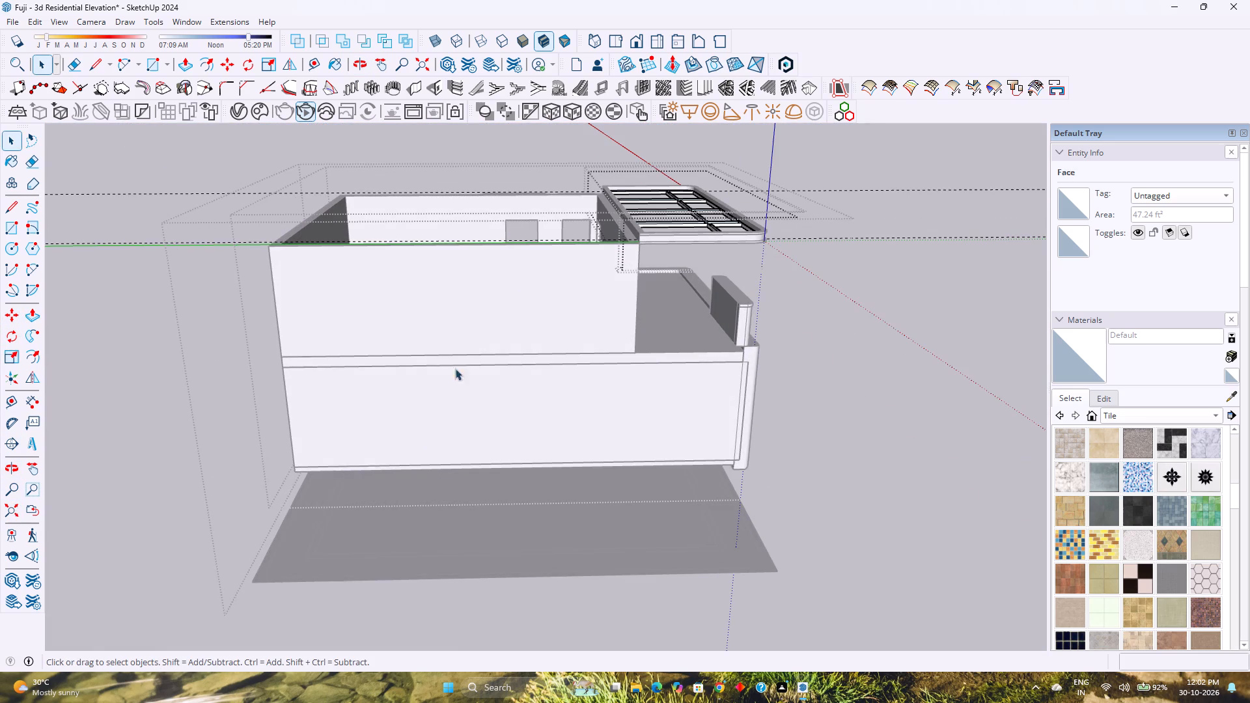
middle_click_drag(603, 260, 395, 536, "shift")
middle_click(395, 536, "shift")
scroll(491, 495, "up", 5)
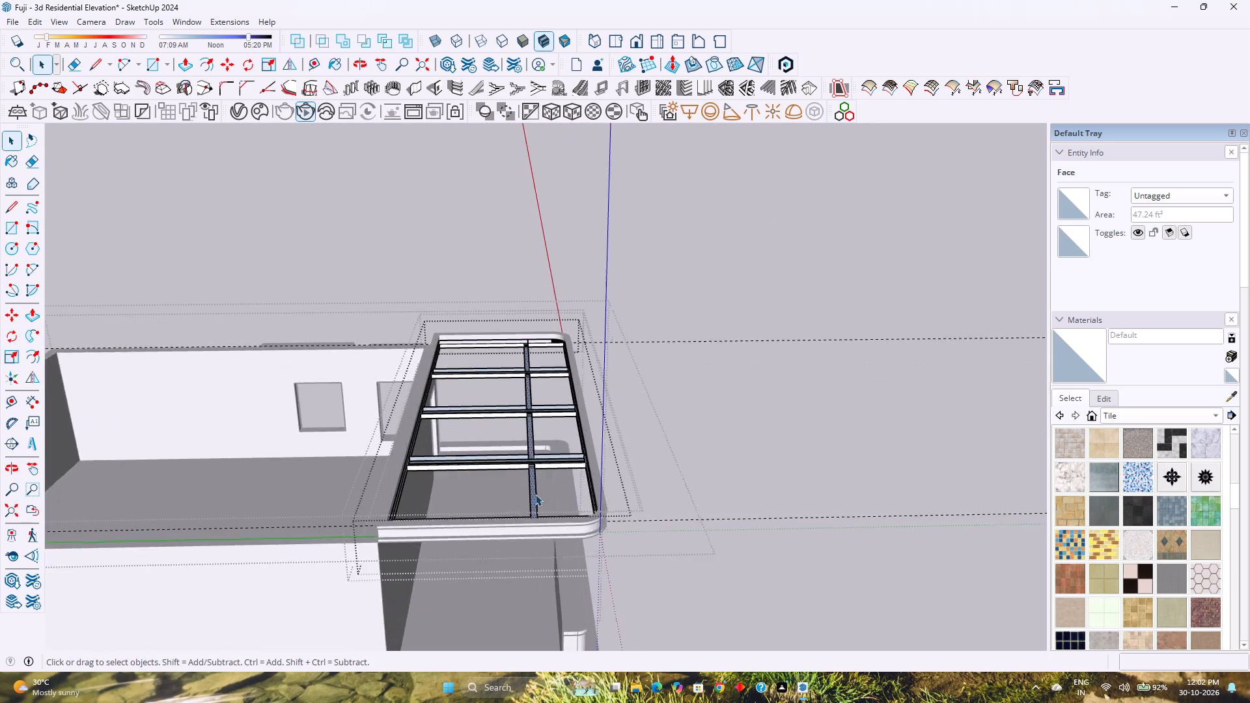
scroll(535, 494, "up", 1)
middle_click_drag(544, 512, 534, 621)
middle_click_drag(536, 536, 494, 477, "shift")
middle_click(493, 475, "shift")
scroll(491, 483, "up", 2)
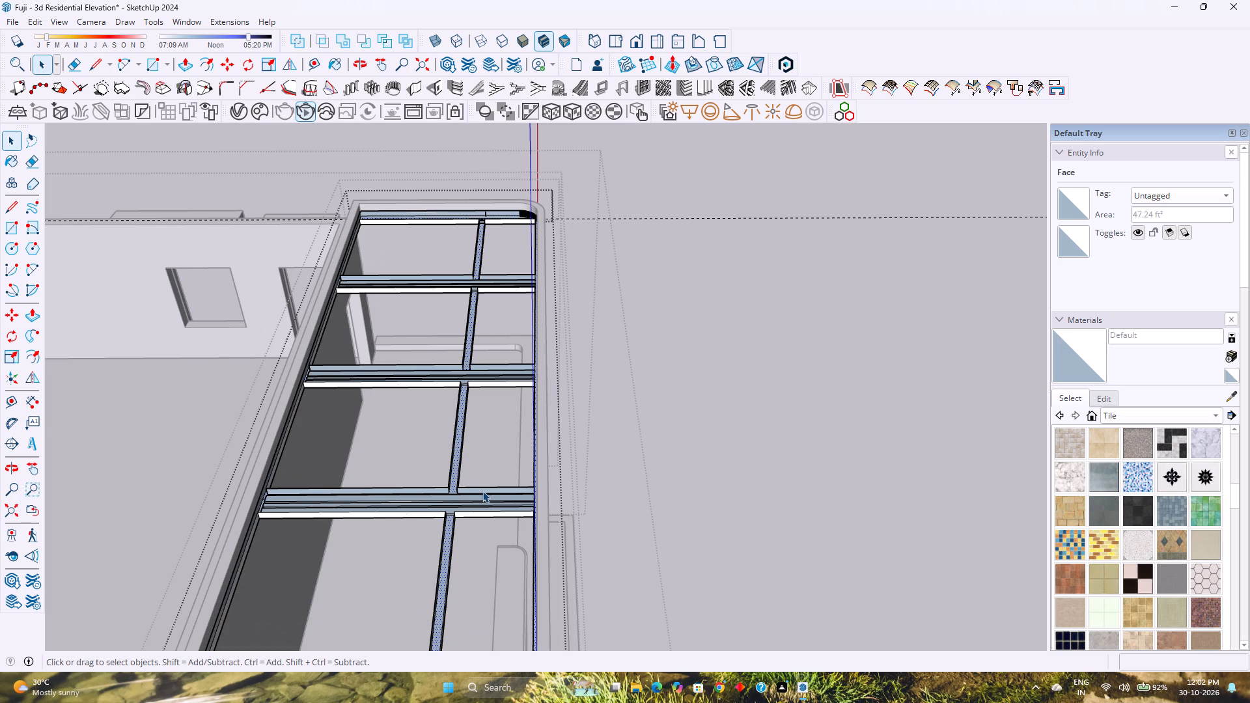
scroll(467, 488, "up", 4)
middle_click_drag(459, 493, 437, 519)
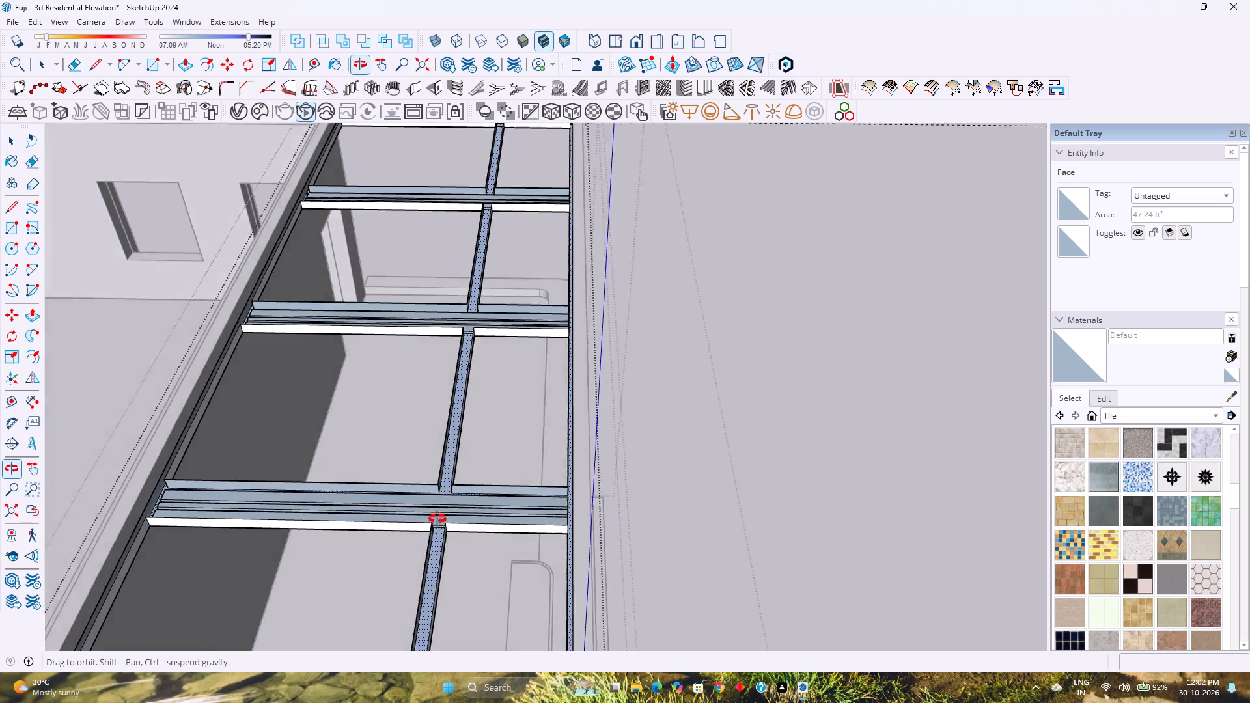
middle_click_drag(437, 519, 221, 527)
middle_click(221, 527)
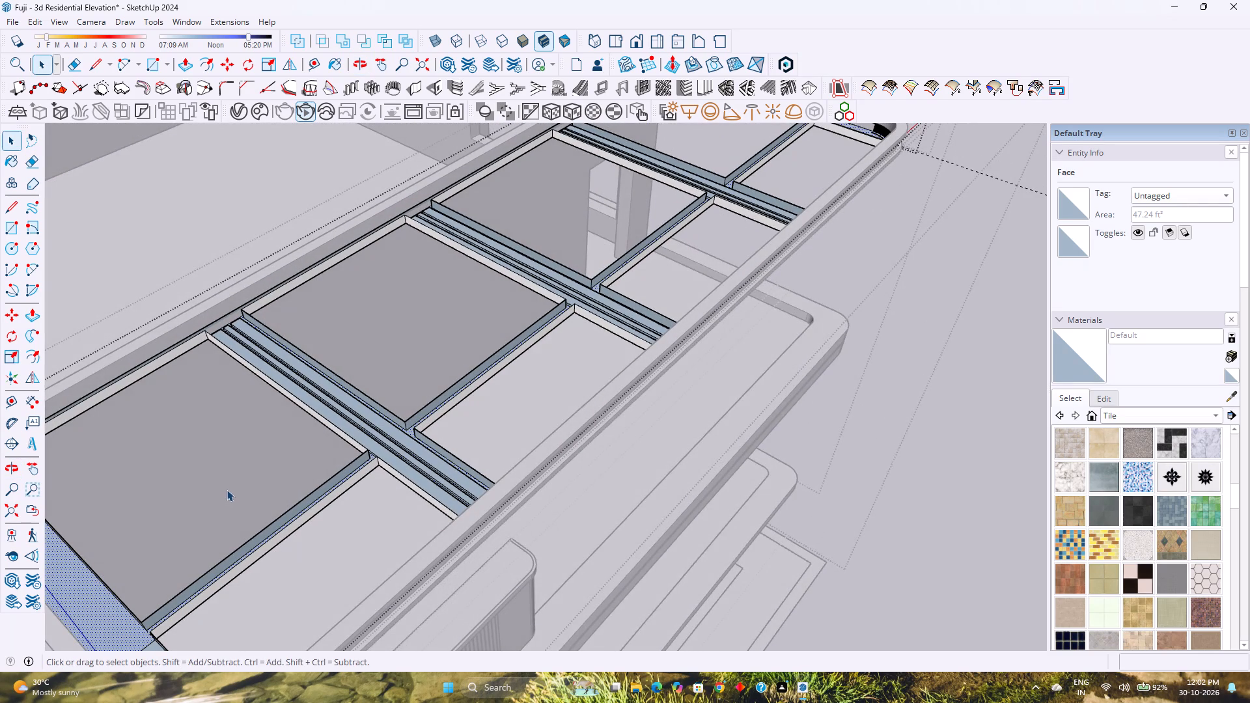
middle_click_drag(232, 490, 259, 524)
scroll(265, 506, "down", 3)
middle_click_drag(277, 521, 286, 470, "shift")
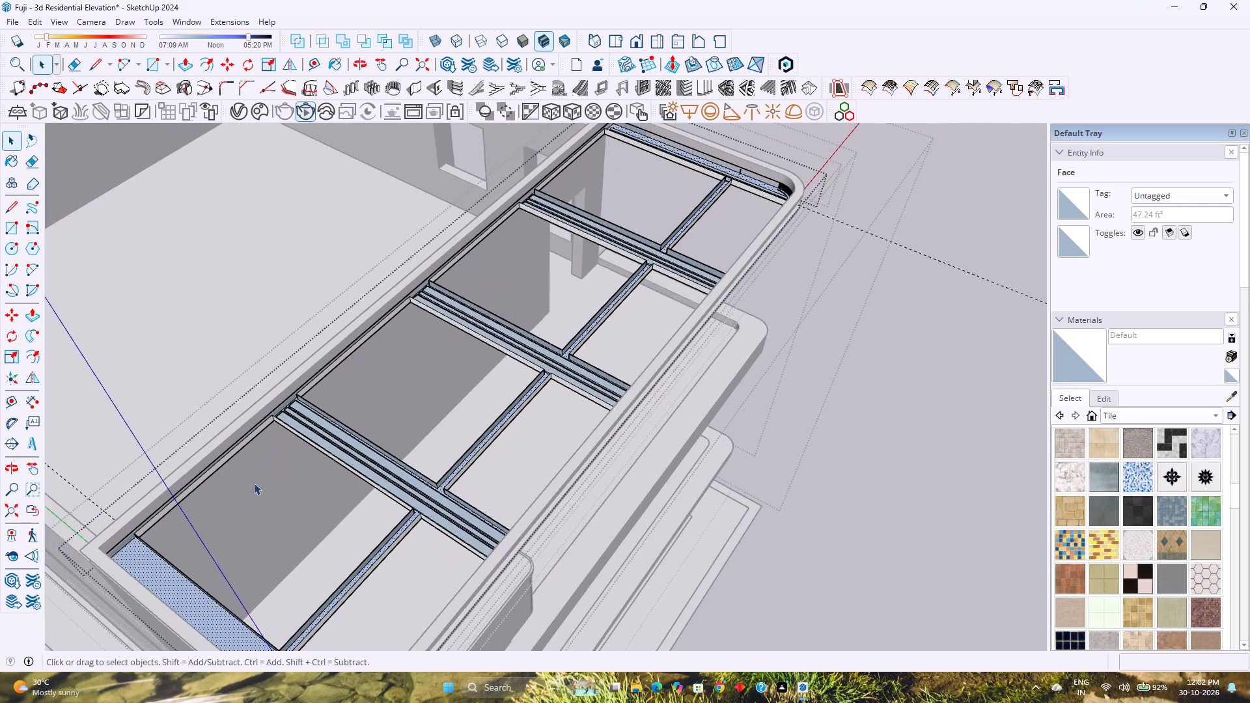
scroll(161, 521, "up", 3)
middle_click_drag(162, 519, 234, 441, "shift")
scroll(239, 440, "down", 3)
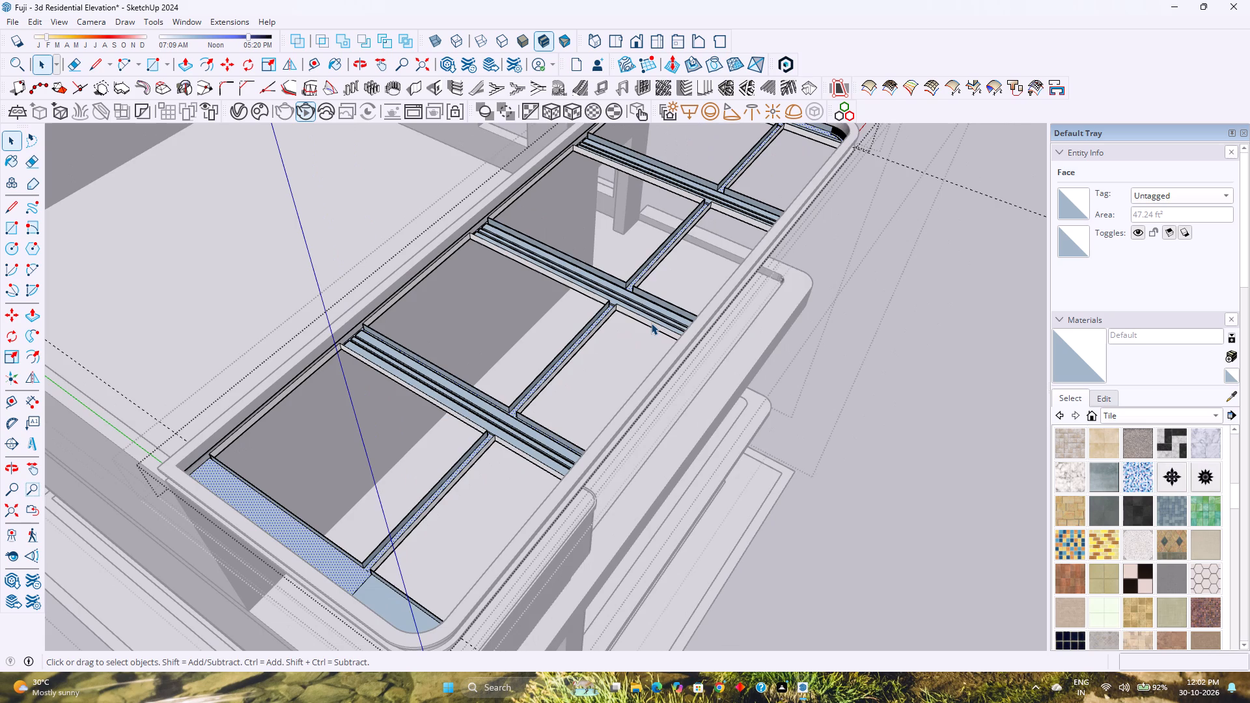
middle_click_drag(653, 329, 488, 561, "shift")
middle_click_drag(605, 379, 423, 469)
scroll(495, 450, "up", 5)
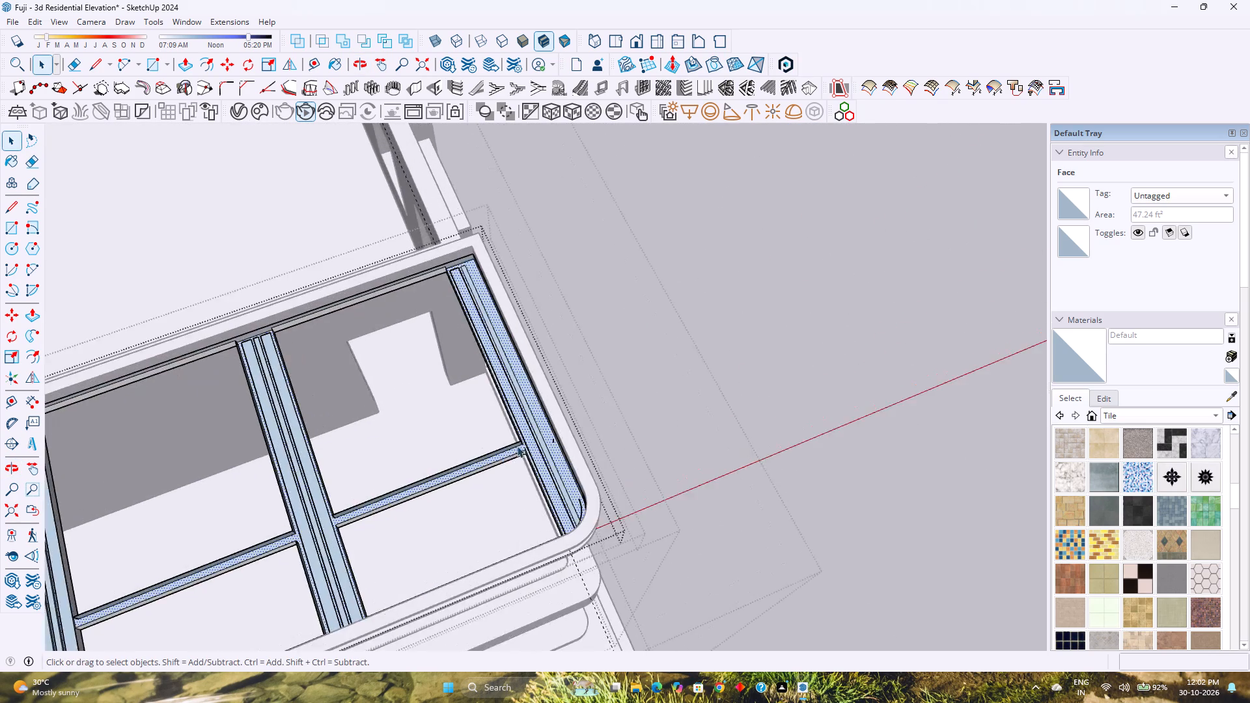
scroll(517, 446, "up", 6)
Delete the short stray edge lying on the end beam's face near its outer side.
left_click(578, 434)
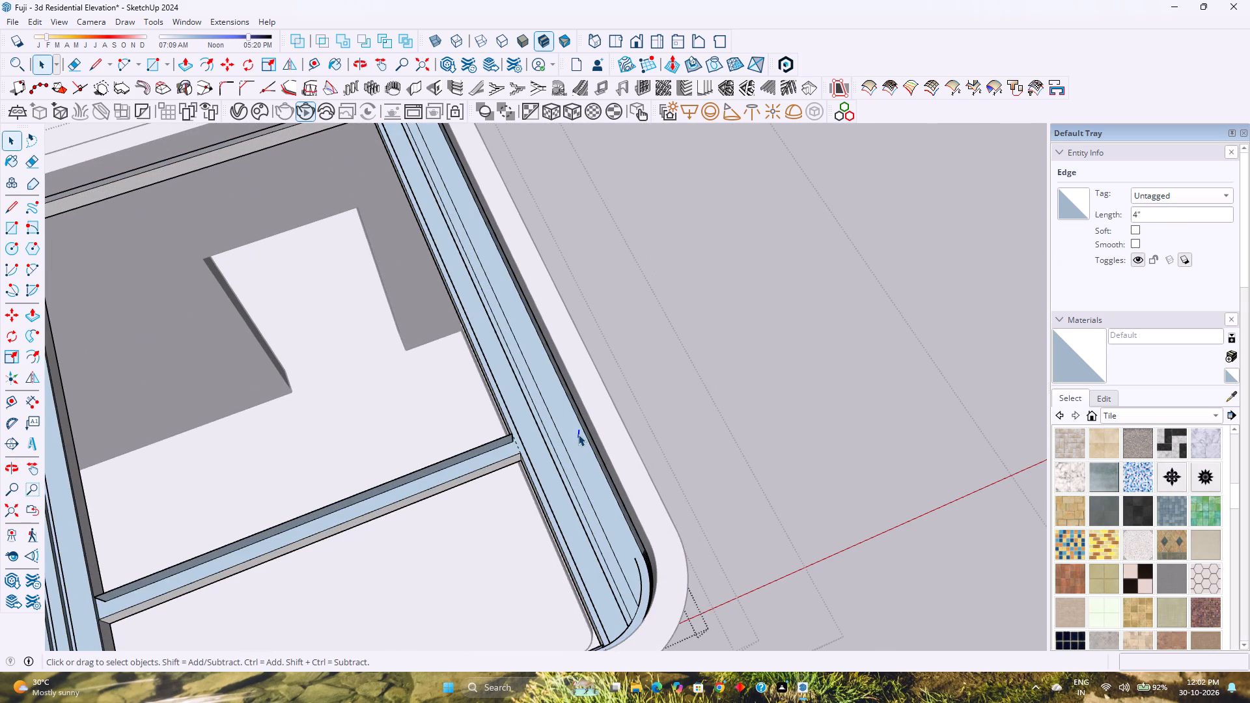
scroll(578, 434, "up", 3)
middle_click_drag(576, 436, 637, 393)
key("Delete")
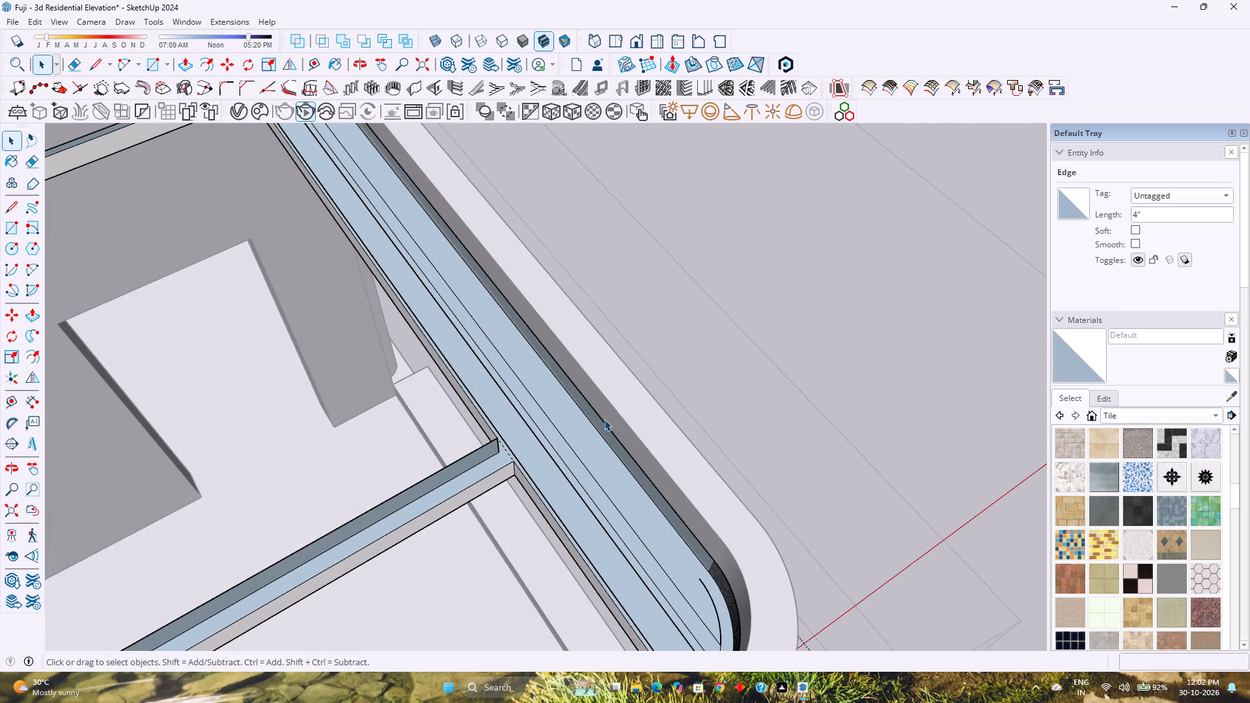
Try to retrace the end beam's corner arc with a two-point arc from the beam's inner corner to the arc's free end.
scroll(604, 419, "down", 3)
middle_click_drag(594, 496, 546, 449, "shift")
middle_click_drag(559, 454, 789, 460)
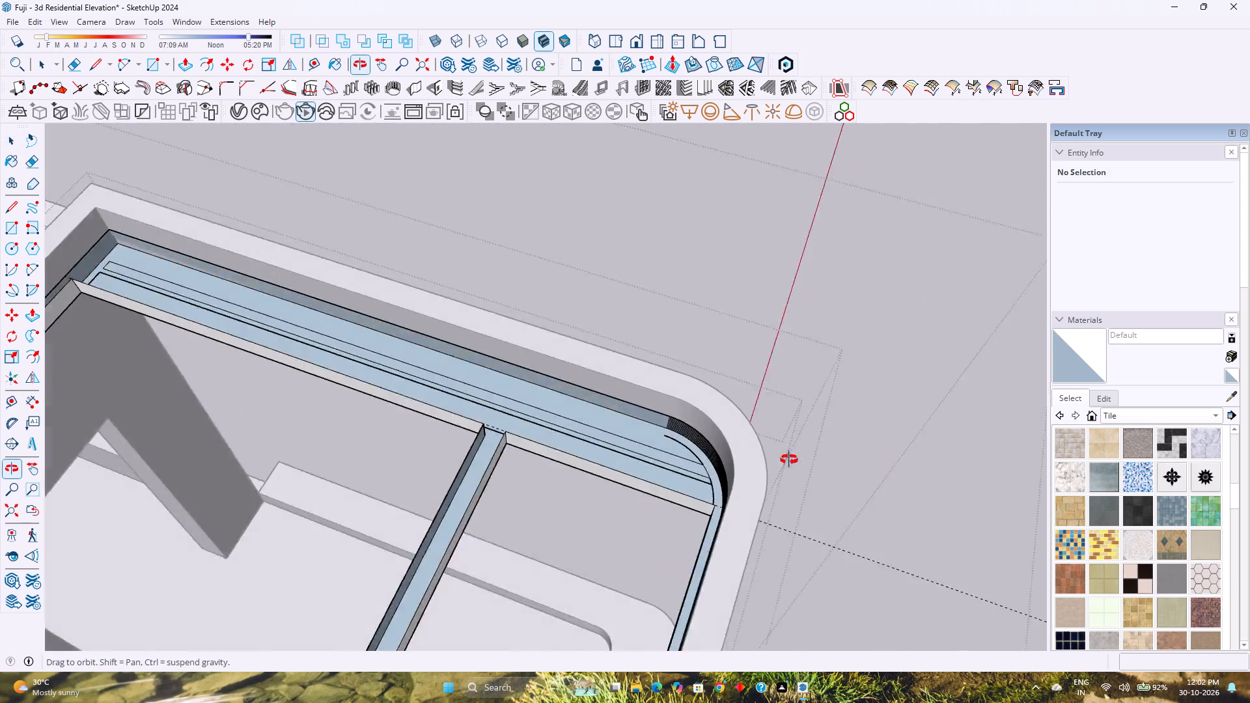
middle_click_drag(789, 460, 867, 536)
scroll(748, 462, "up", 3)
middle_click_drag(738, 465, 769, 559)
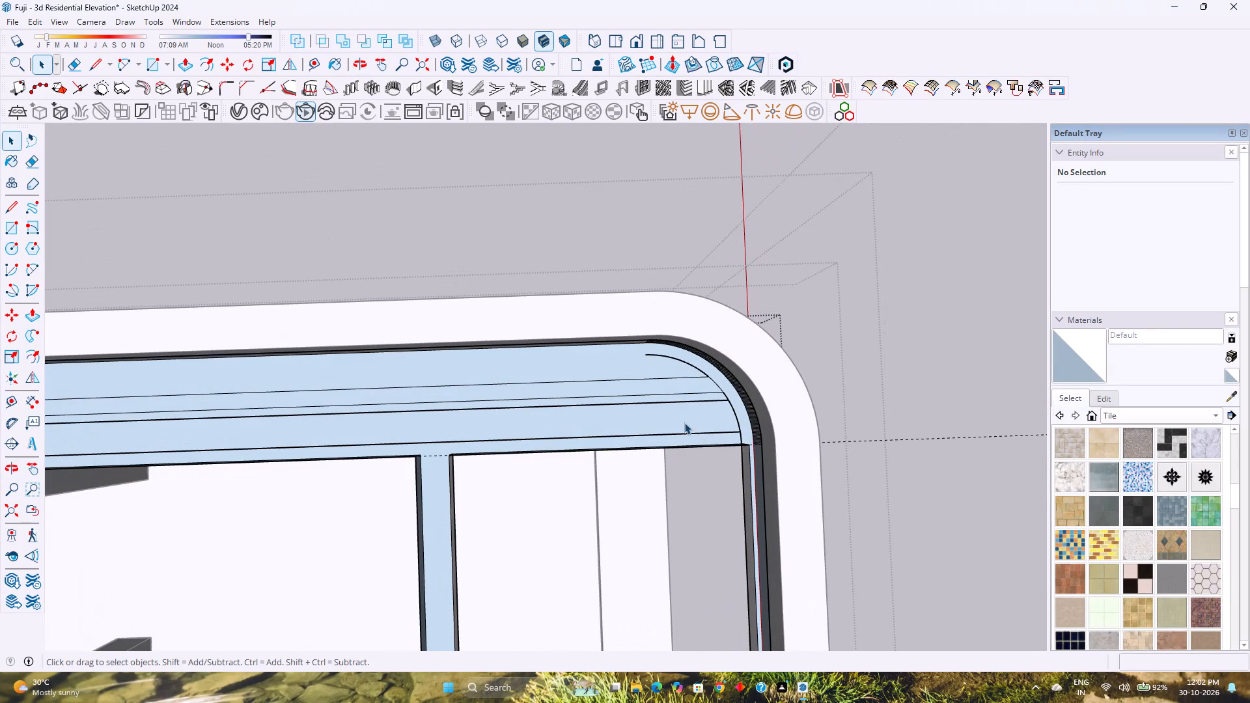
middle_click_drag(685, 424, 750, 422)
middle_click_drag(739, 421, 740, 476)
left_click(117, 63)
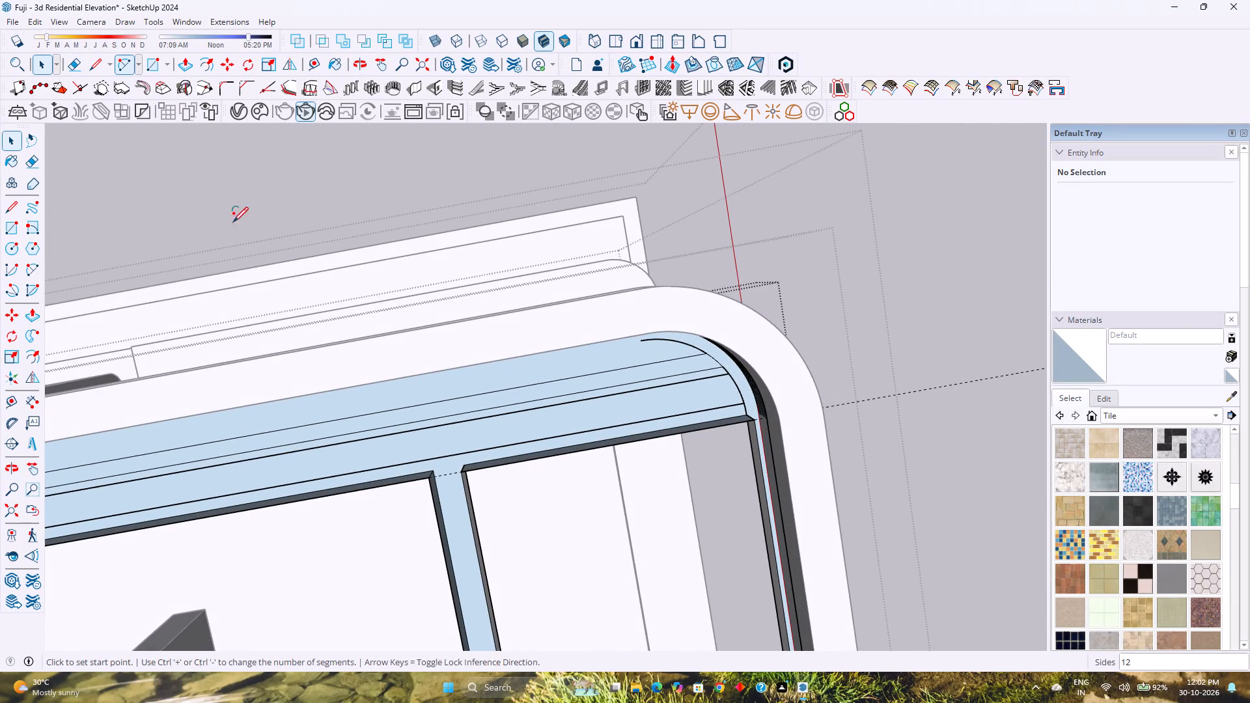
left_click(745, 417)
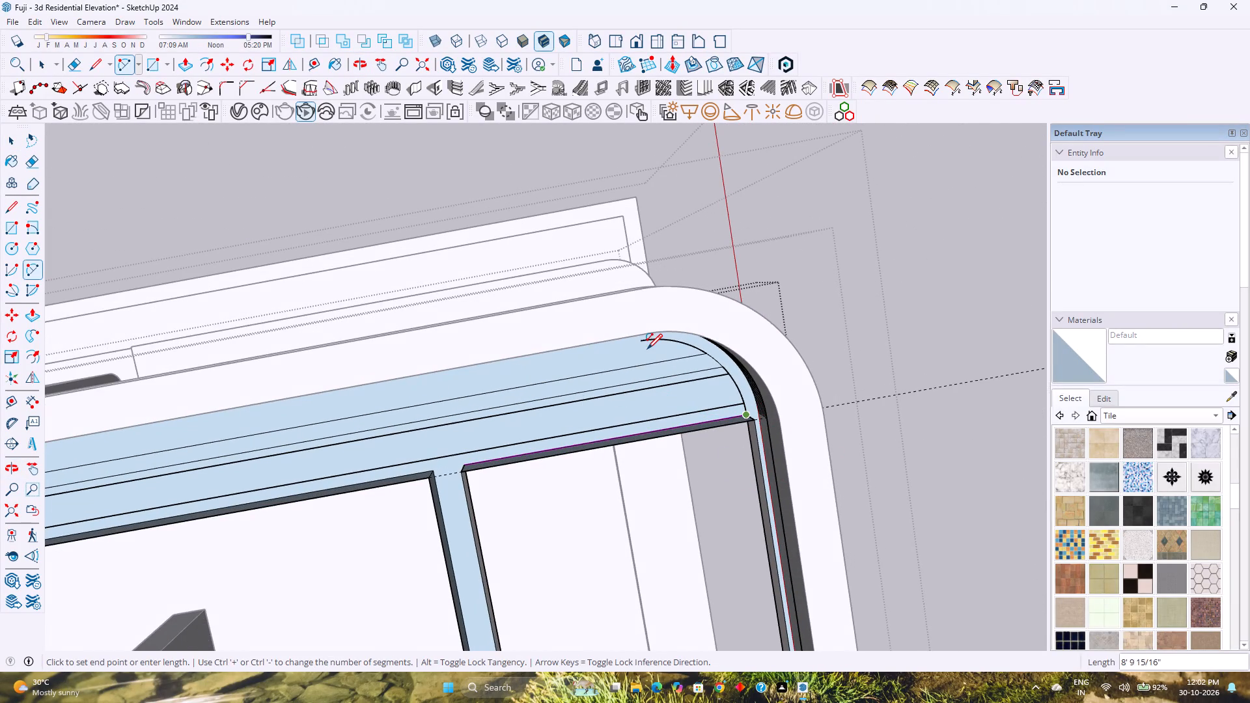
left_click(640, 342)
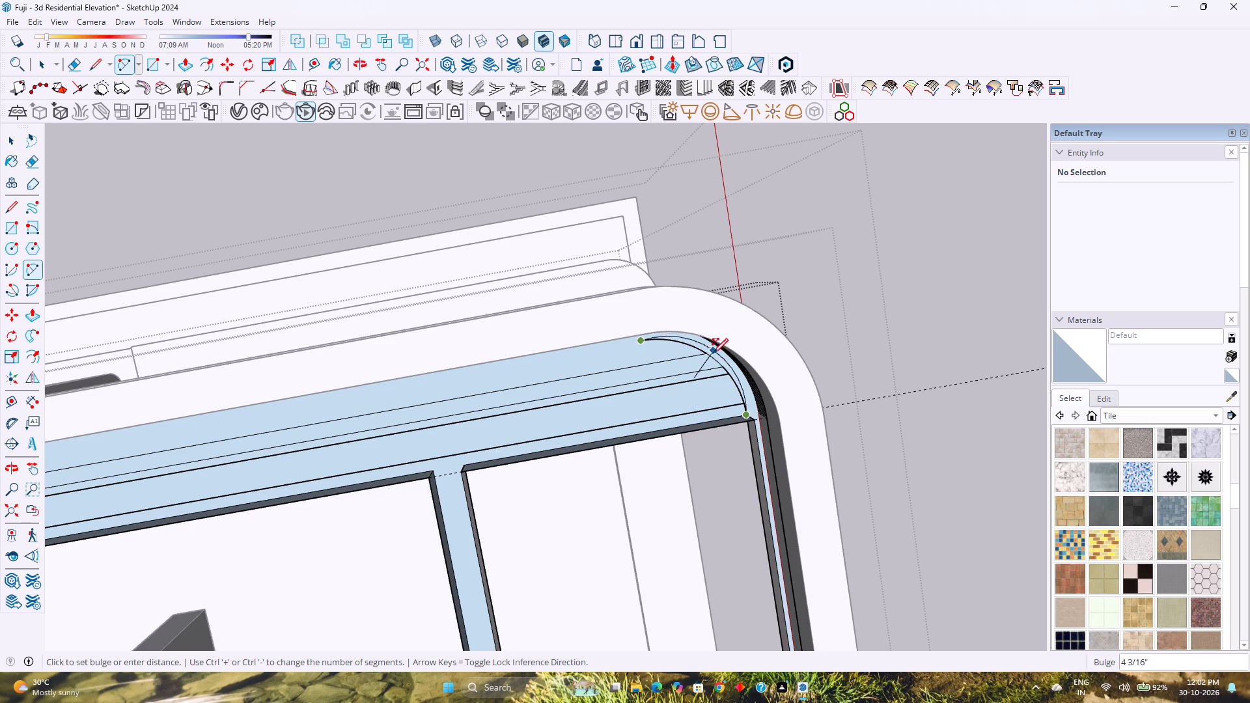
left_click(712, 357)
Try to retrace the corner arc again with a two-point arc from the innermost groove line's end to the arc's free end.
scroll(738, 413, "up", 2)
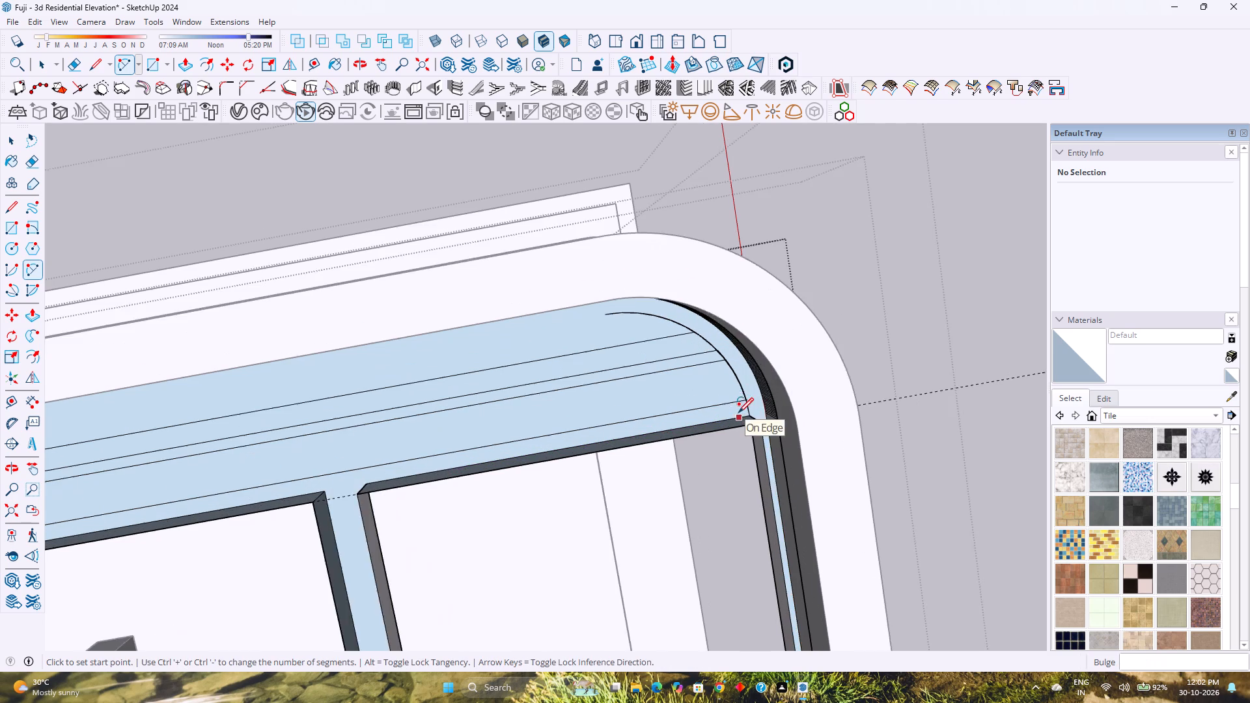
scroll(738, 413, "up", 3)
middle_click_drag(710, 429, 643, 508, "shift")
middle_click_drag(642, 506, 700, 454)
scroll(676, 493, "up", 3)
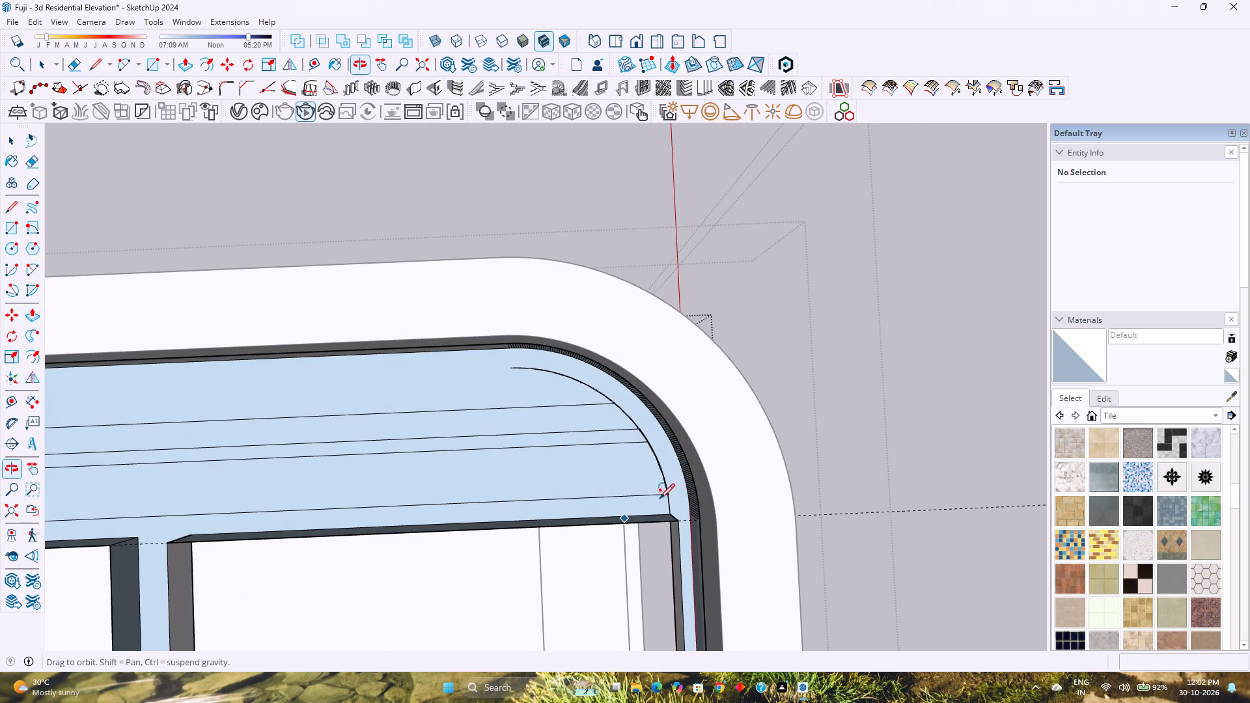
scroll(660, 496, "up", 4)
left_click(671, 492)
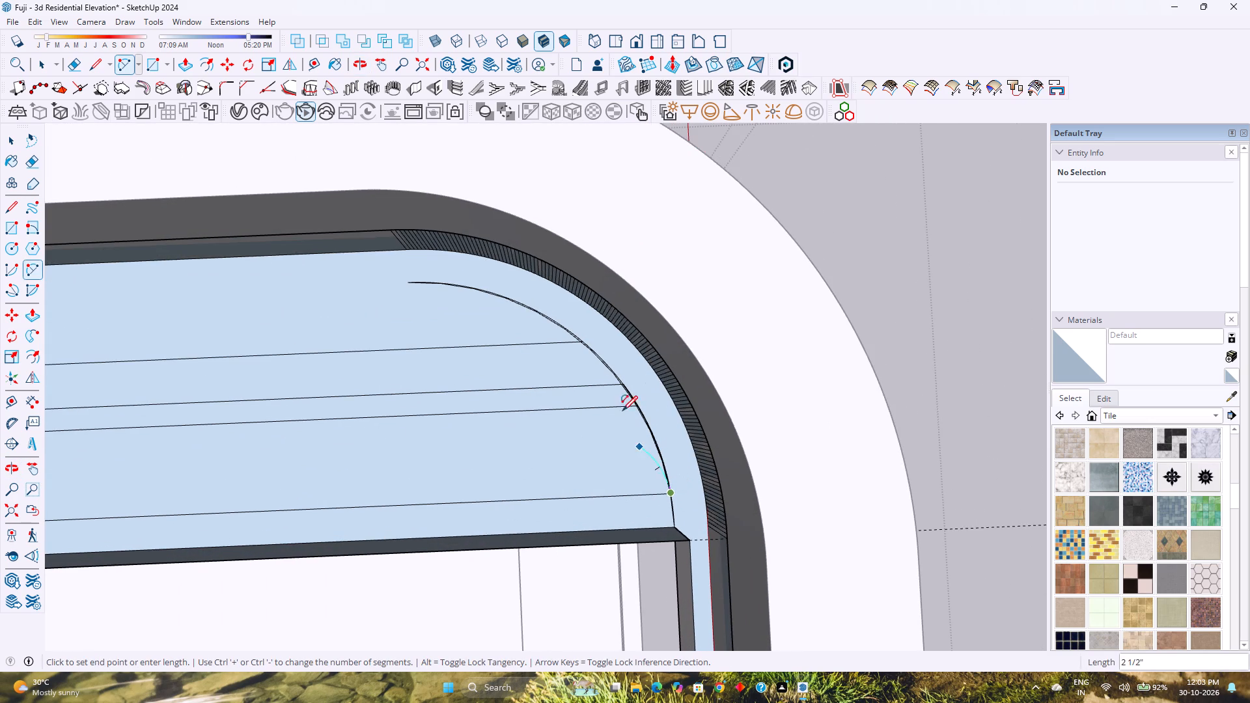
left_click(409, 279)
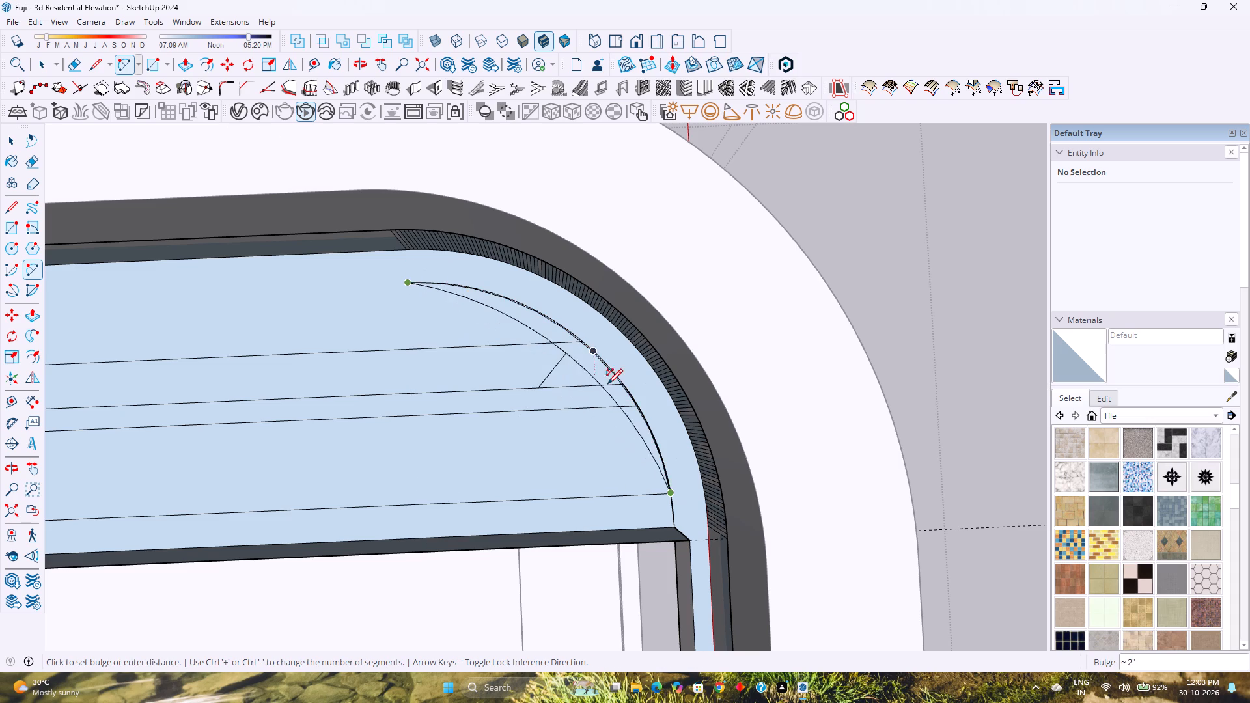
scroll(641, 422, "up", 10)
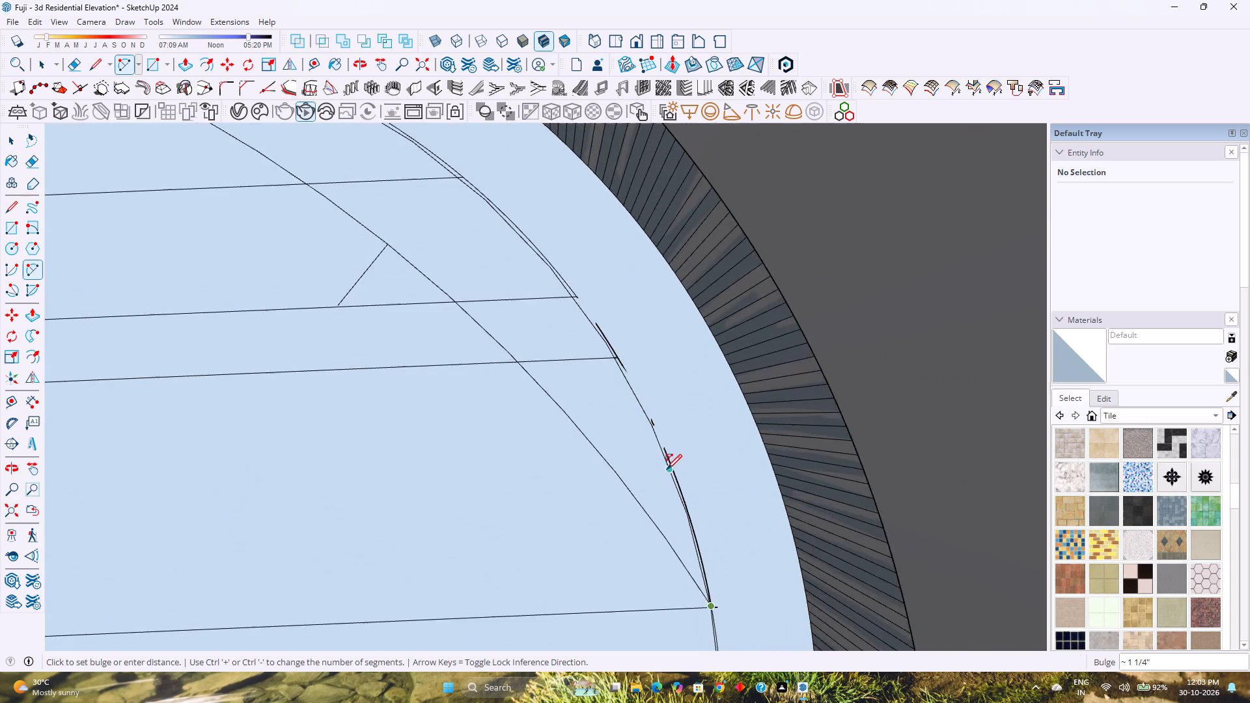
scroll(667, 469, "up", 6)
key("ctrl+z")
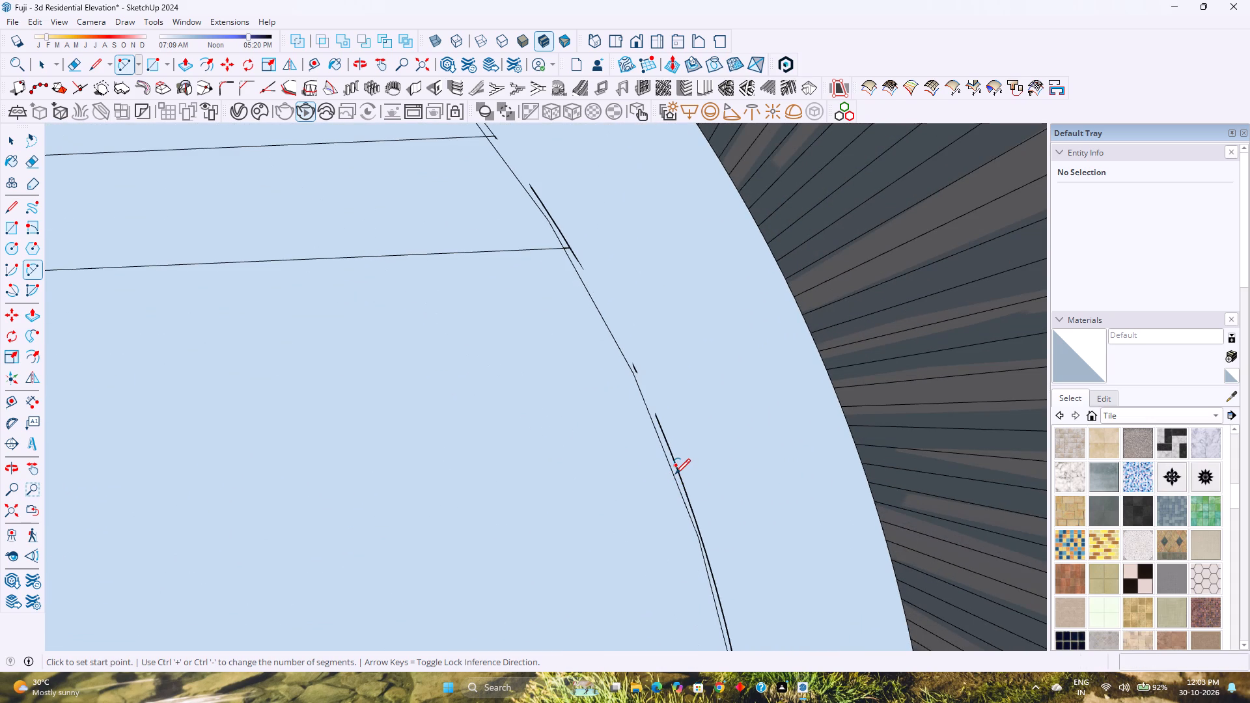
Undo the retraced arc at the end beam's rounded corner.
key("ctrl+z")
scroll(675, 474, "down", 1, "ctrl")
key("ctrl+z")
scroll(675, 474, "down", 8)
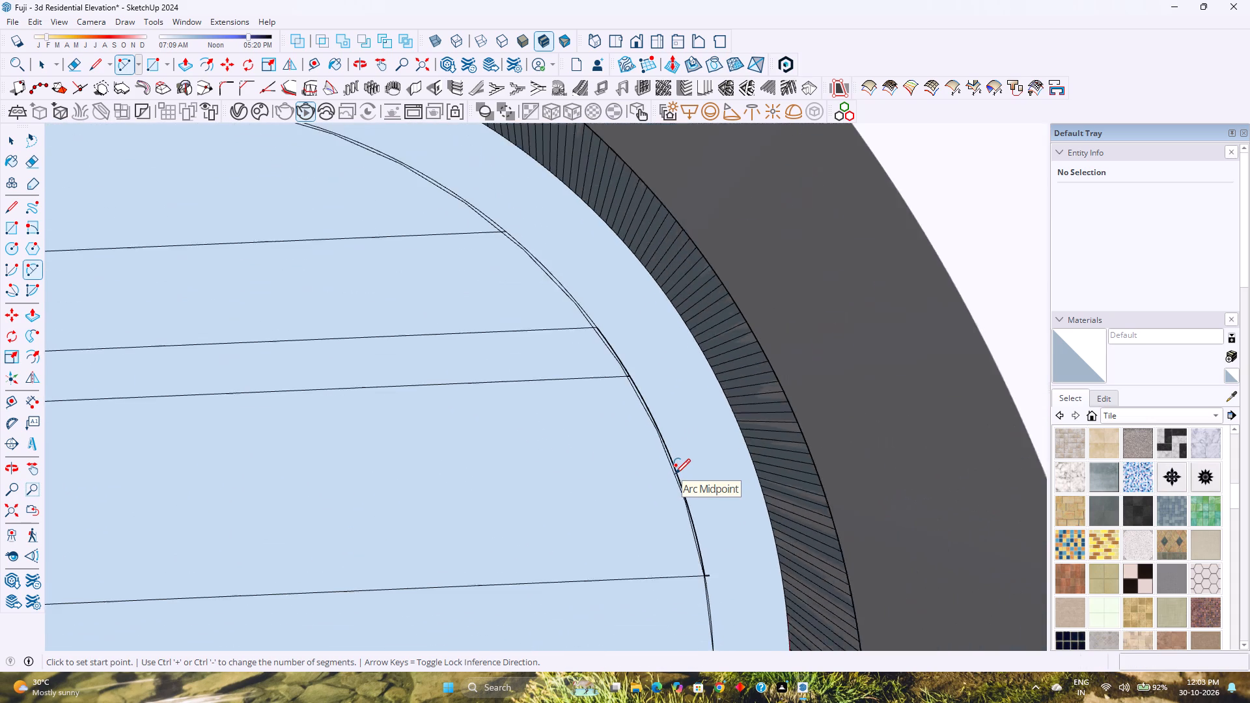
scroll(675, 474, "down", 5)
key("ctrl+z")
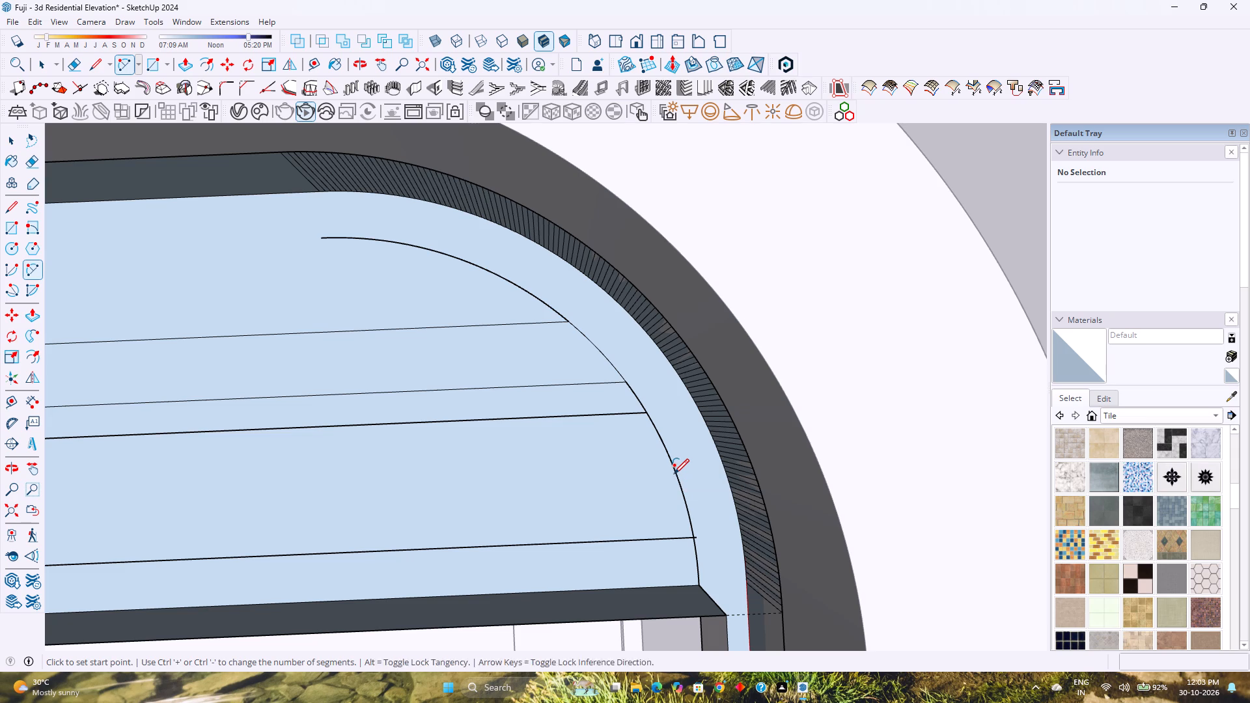
Draw a two-point arc over the corner arc, from the innermost groove line's end to the third groove line's end, with about 5/16" bulge.
key("space")
left_click(667, 452)
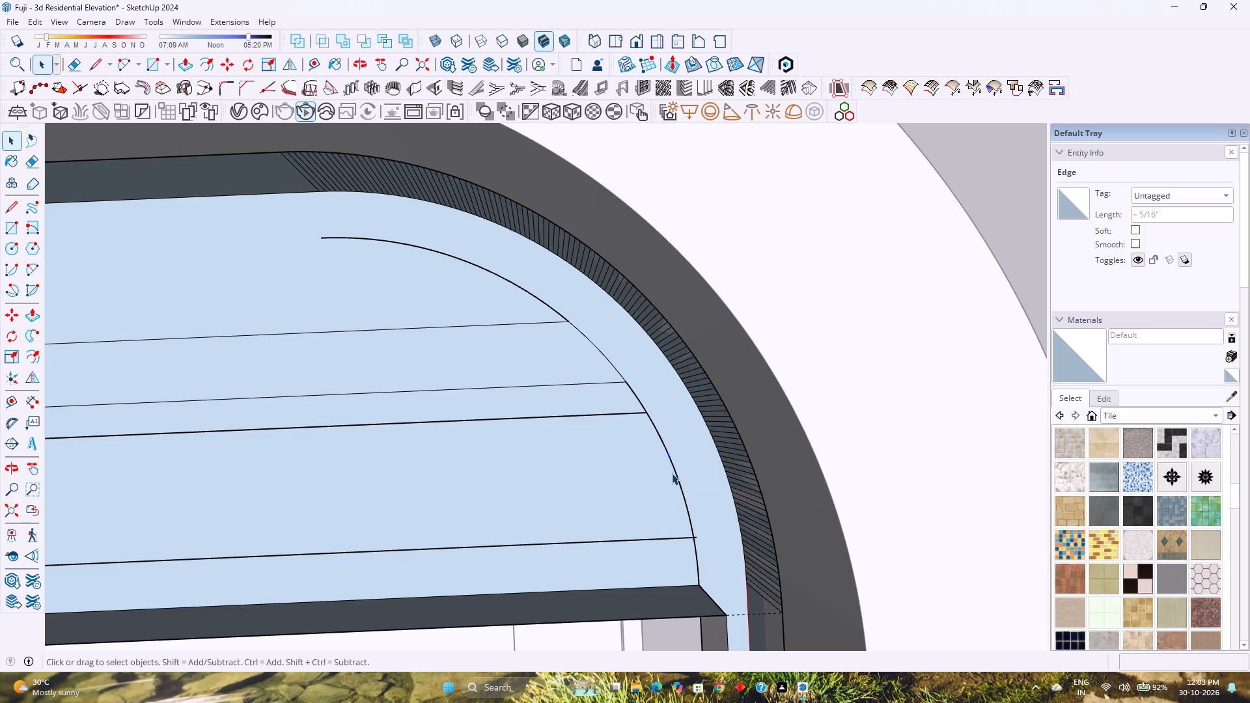
key("a")
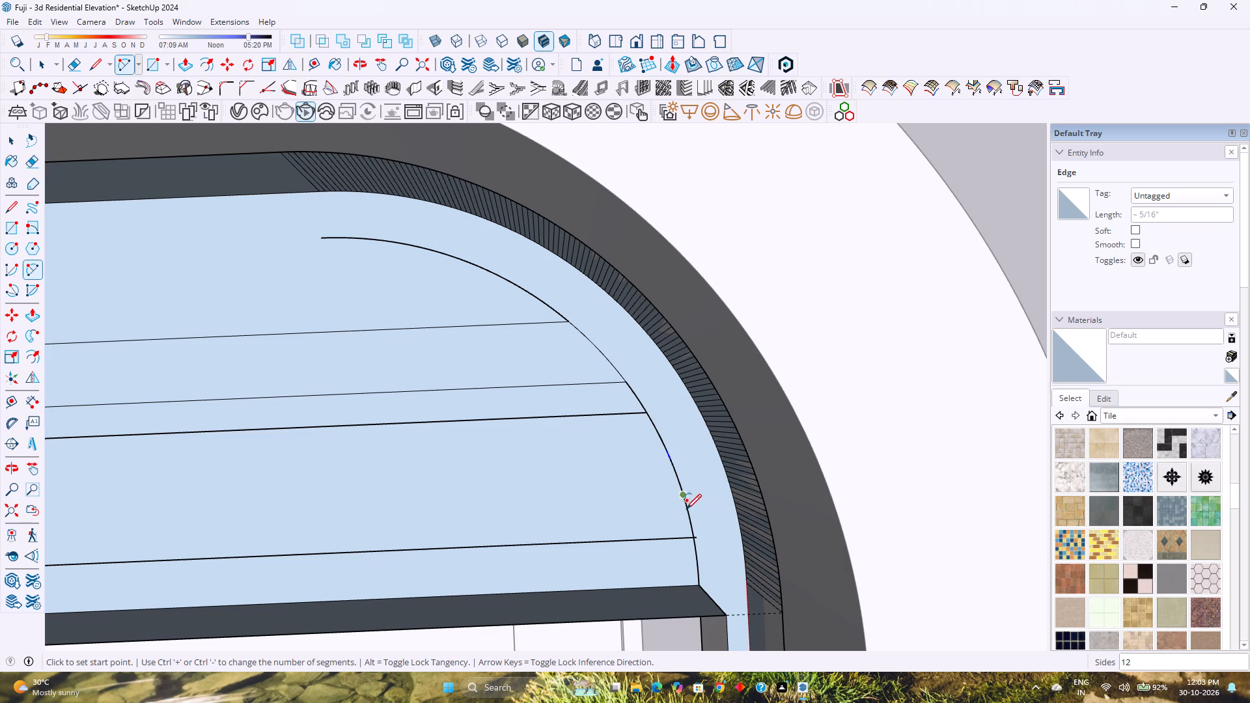
scroll(694, 546, "up", 8)
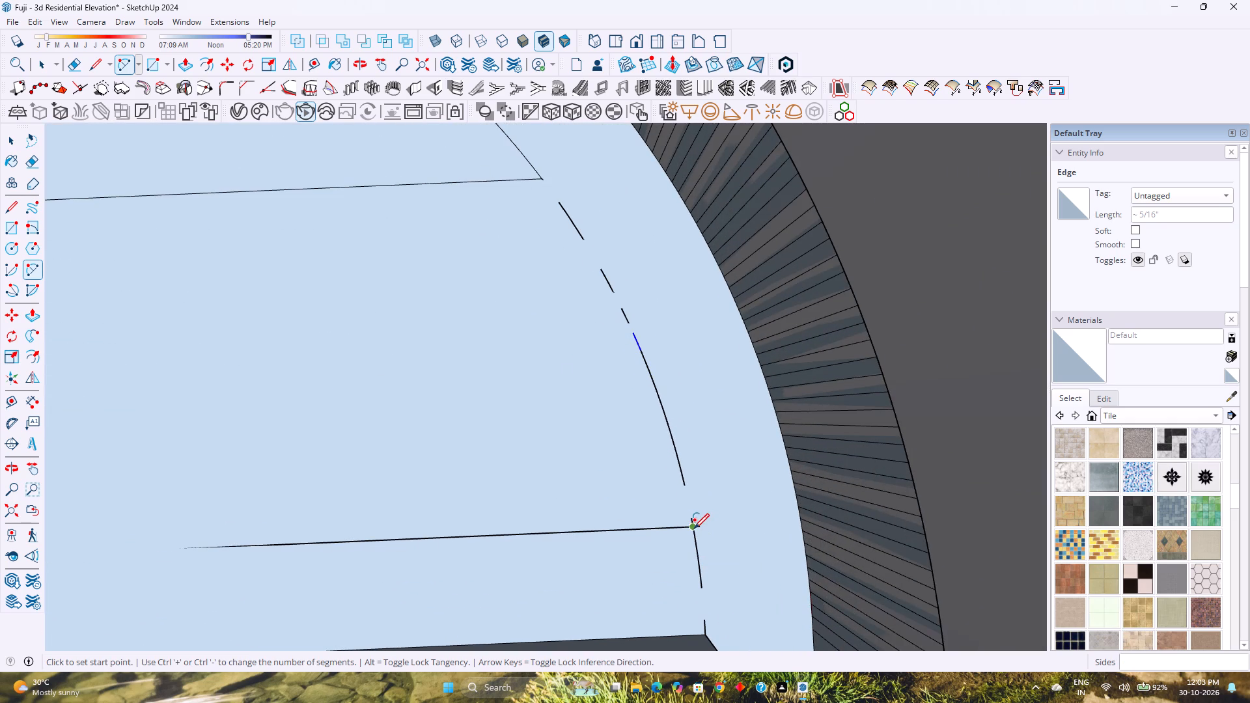
left_click(694, 529)
left_click(544, 182)
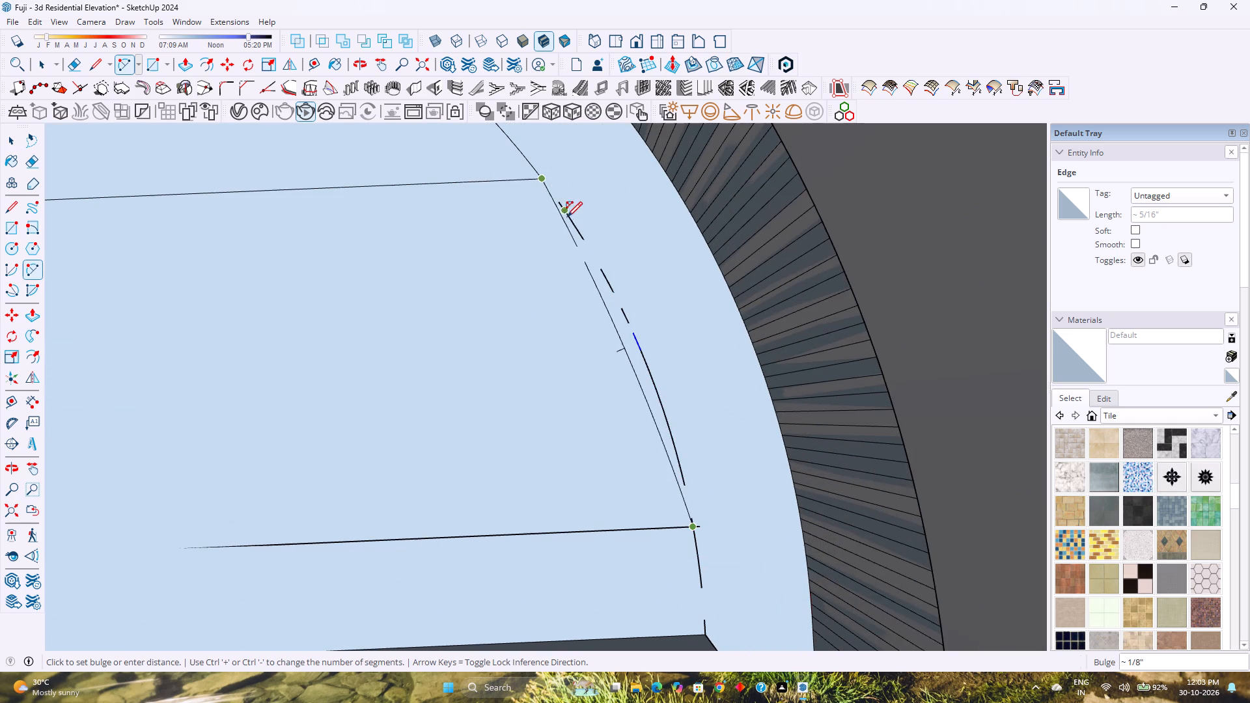
left_click(629, 323)
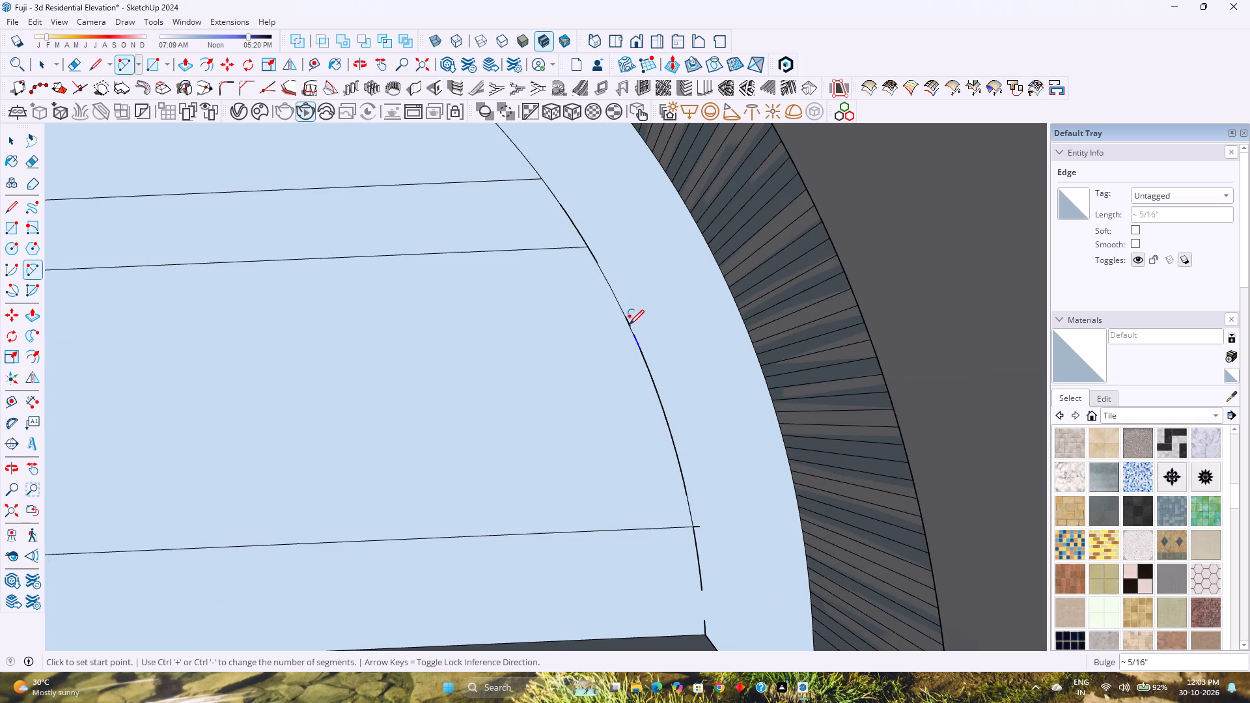
scroll(650, 449, "down", 14)
key("space")
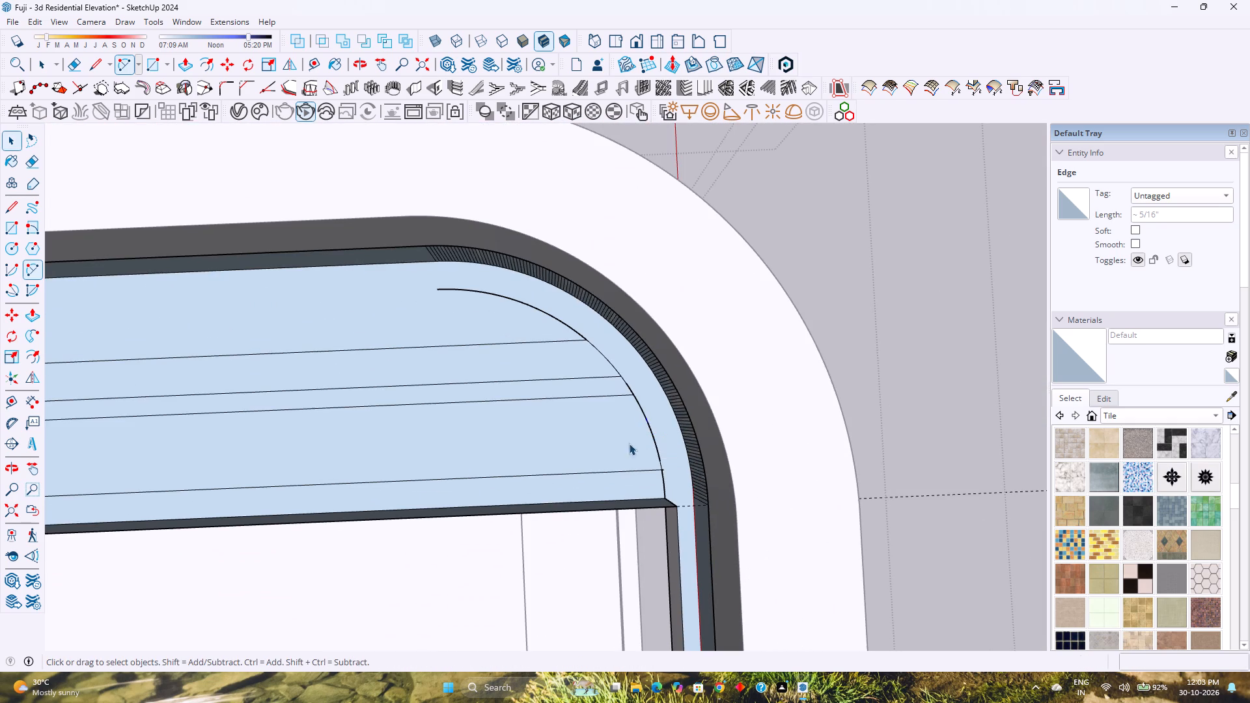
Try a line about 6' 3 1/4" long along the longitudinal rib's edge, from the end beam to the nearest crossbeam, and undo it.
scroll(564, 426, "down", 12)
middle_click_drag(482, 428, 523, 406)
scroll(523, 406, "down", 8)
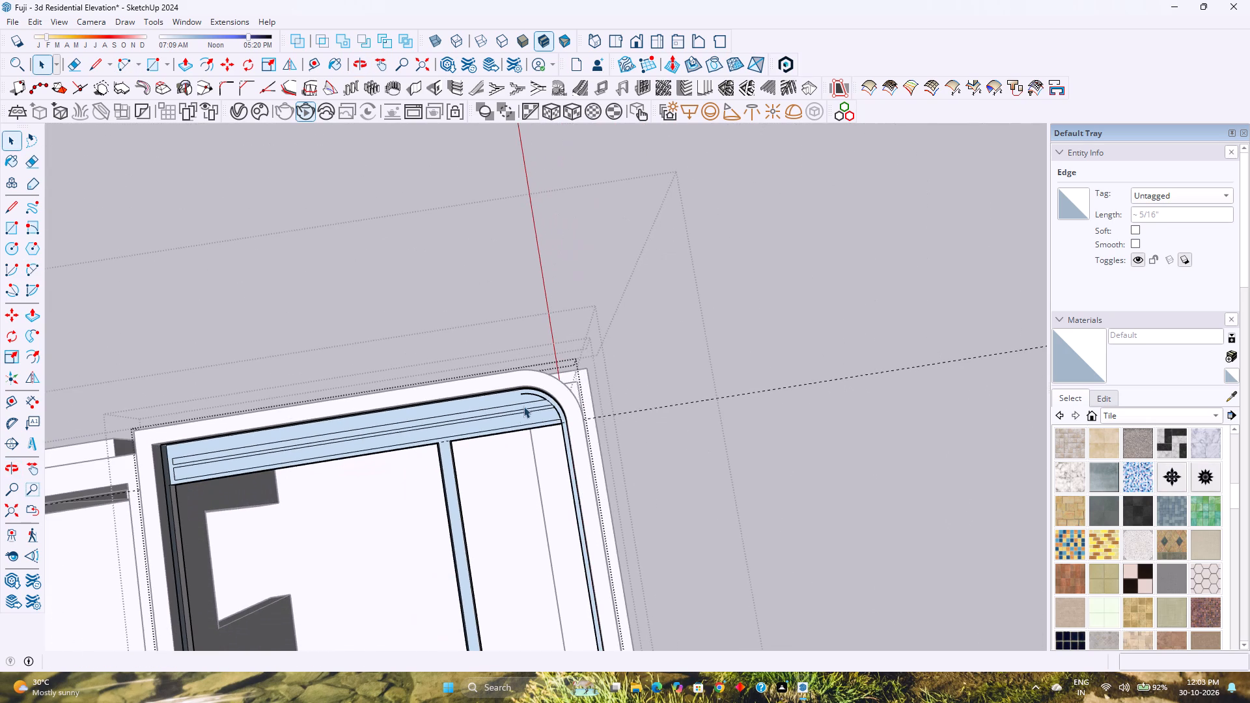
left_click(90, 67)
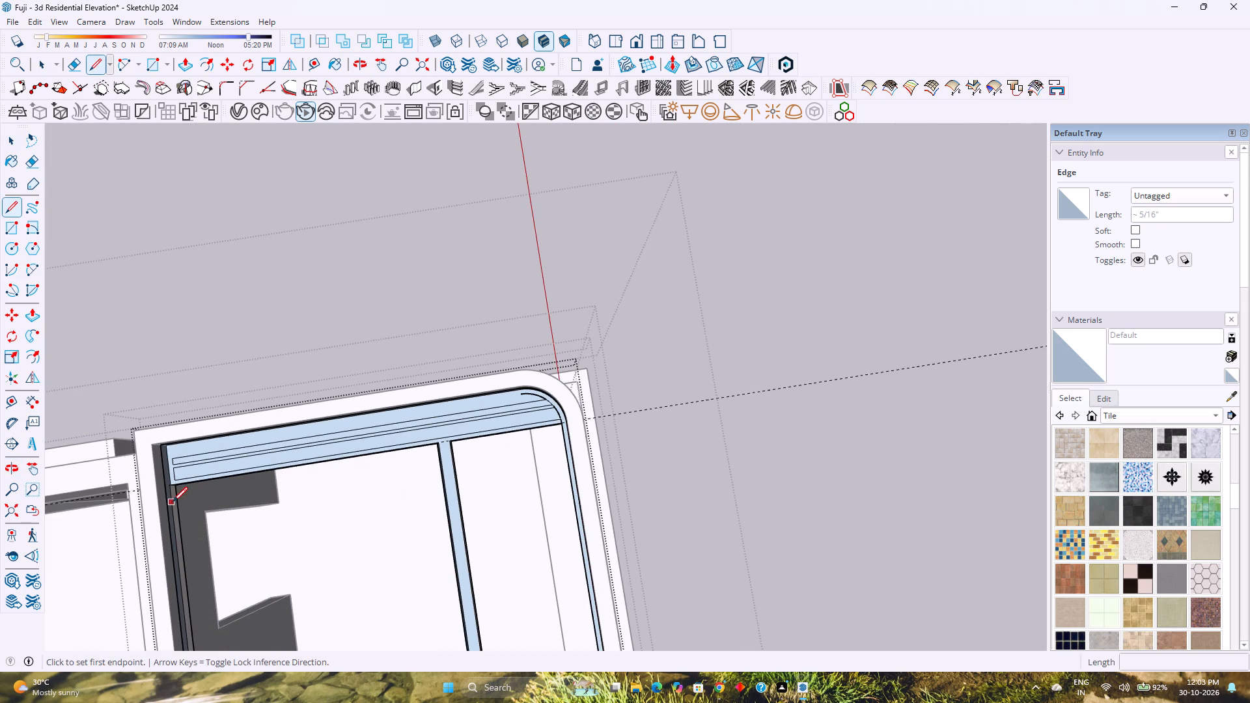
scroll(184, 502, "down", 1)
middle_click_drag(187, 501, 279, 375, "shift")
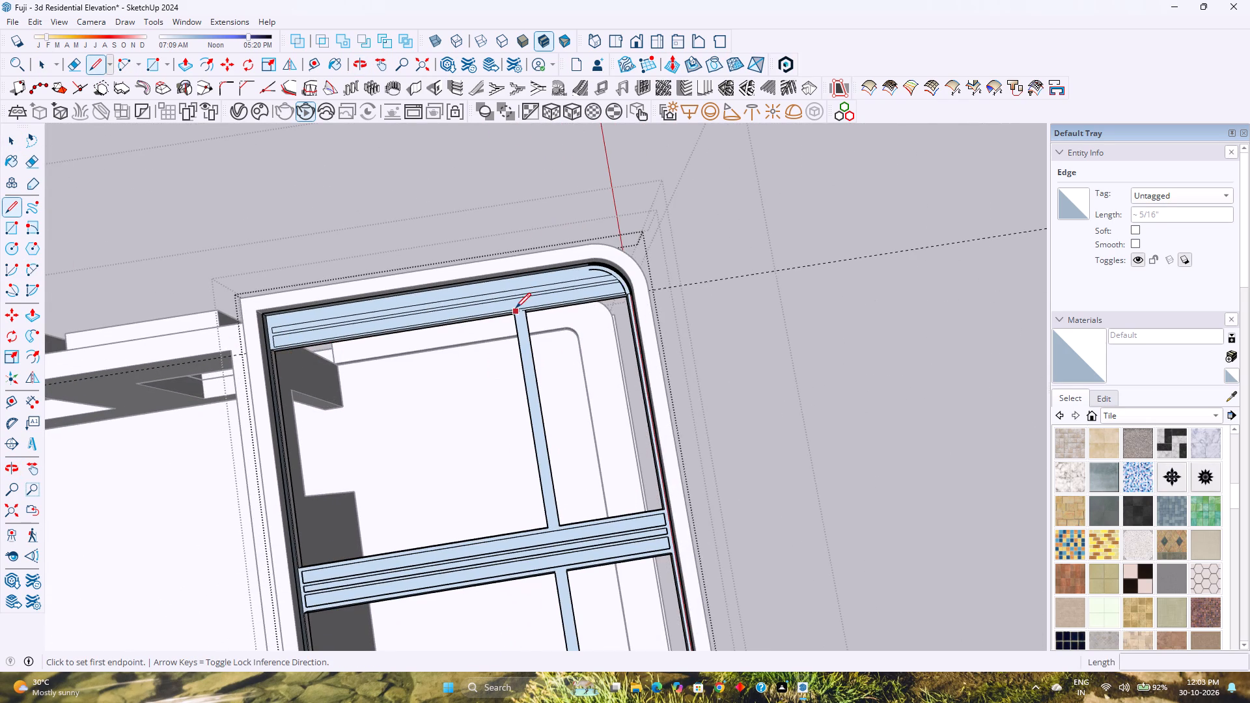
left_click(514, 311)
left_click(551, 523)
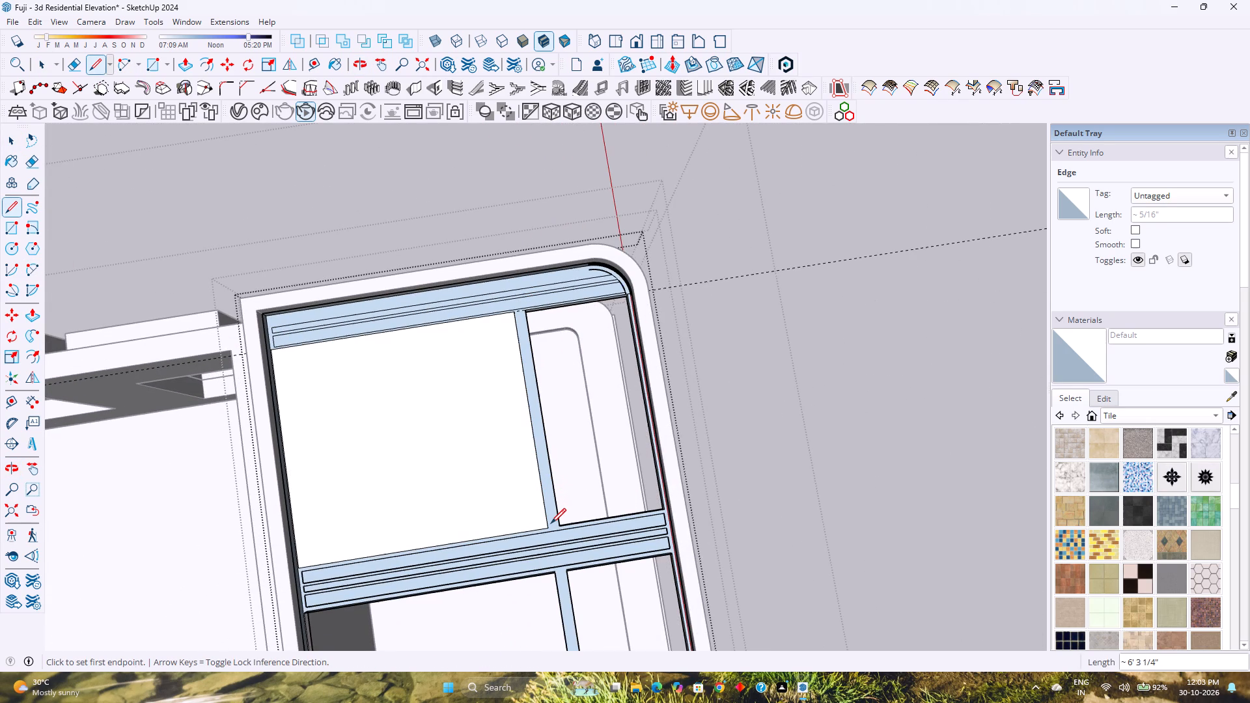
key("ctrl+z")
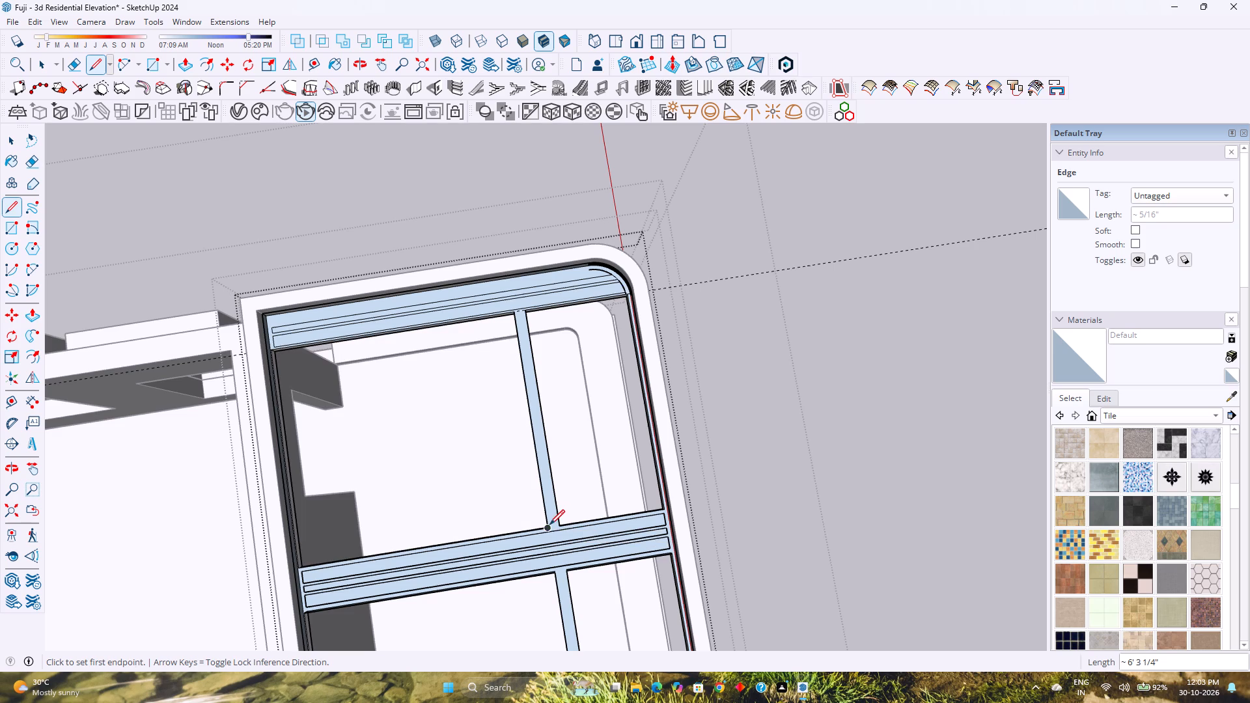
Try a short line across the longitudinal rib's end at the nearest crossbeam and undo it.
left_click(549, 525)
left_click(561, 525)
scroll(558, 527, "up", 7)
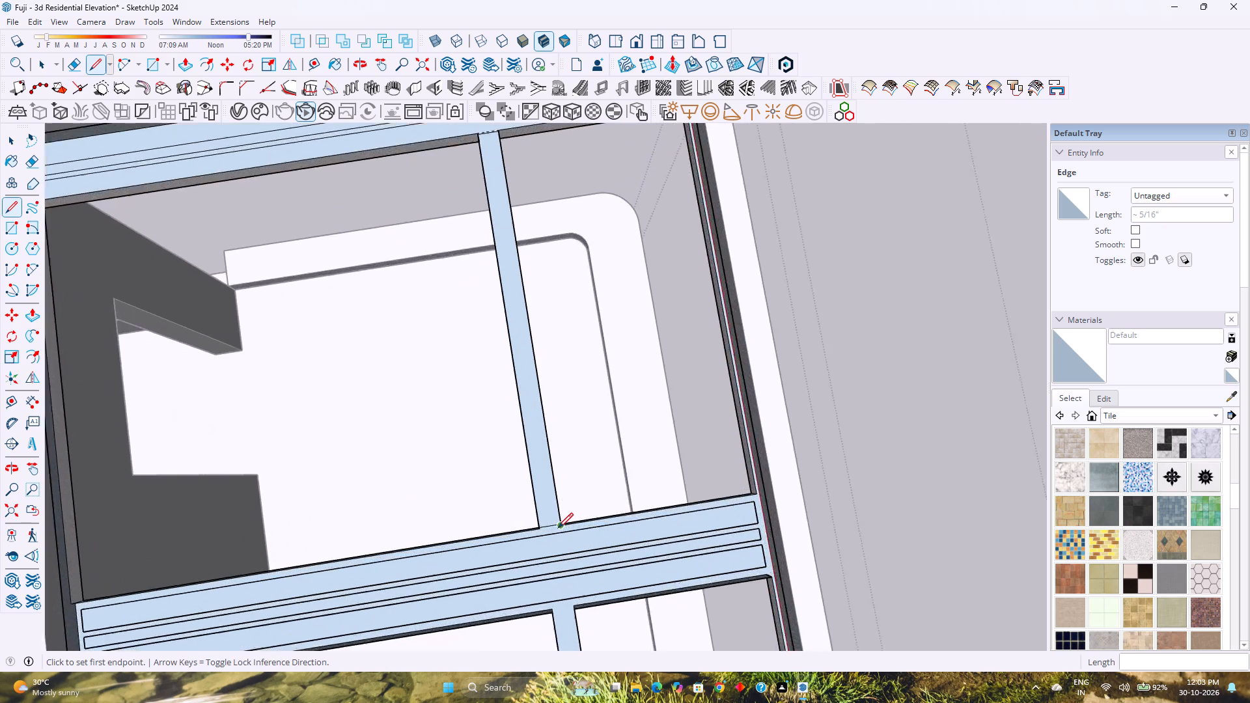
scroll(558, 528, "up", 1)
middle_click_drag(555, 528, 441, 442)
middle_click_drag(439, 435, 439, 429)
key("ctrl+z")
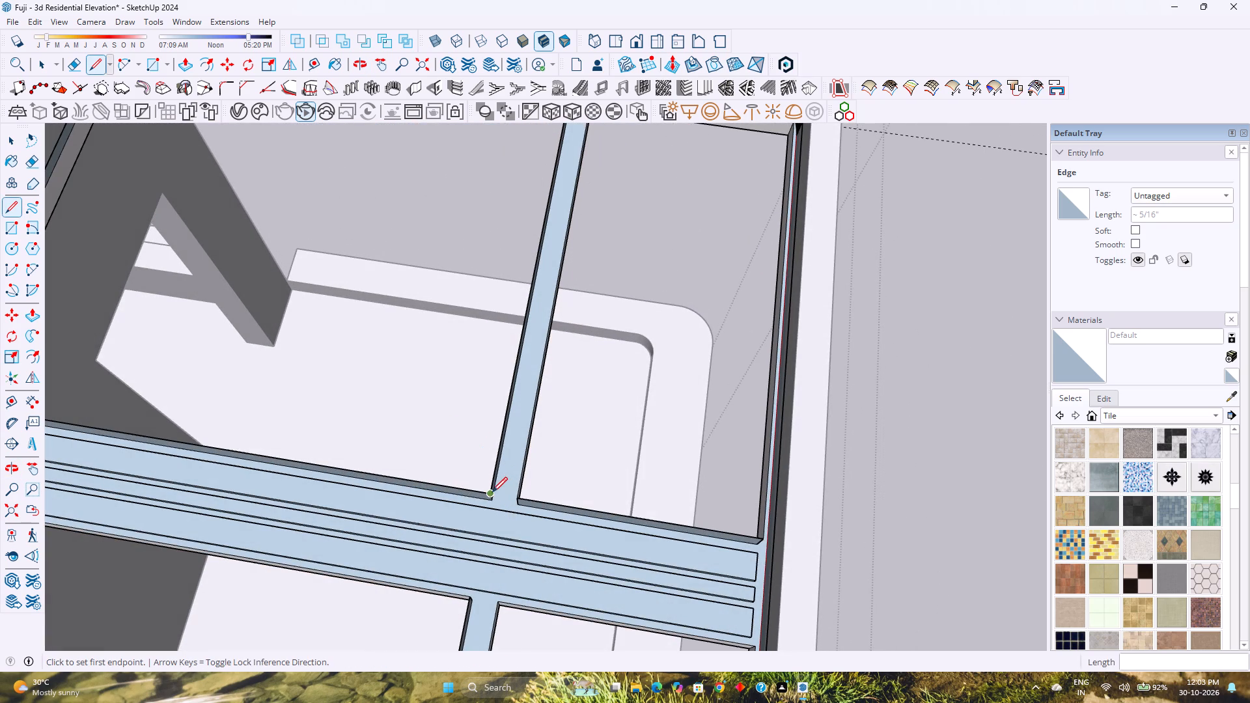
Draw a 4" line across the rib's end at the crossbeam and a line about 6' 3 1/4" along its edge to the end beam.
left_click(490, 489)
left_click(514, 497)
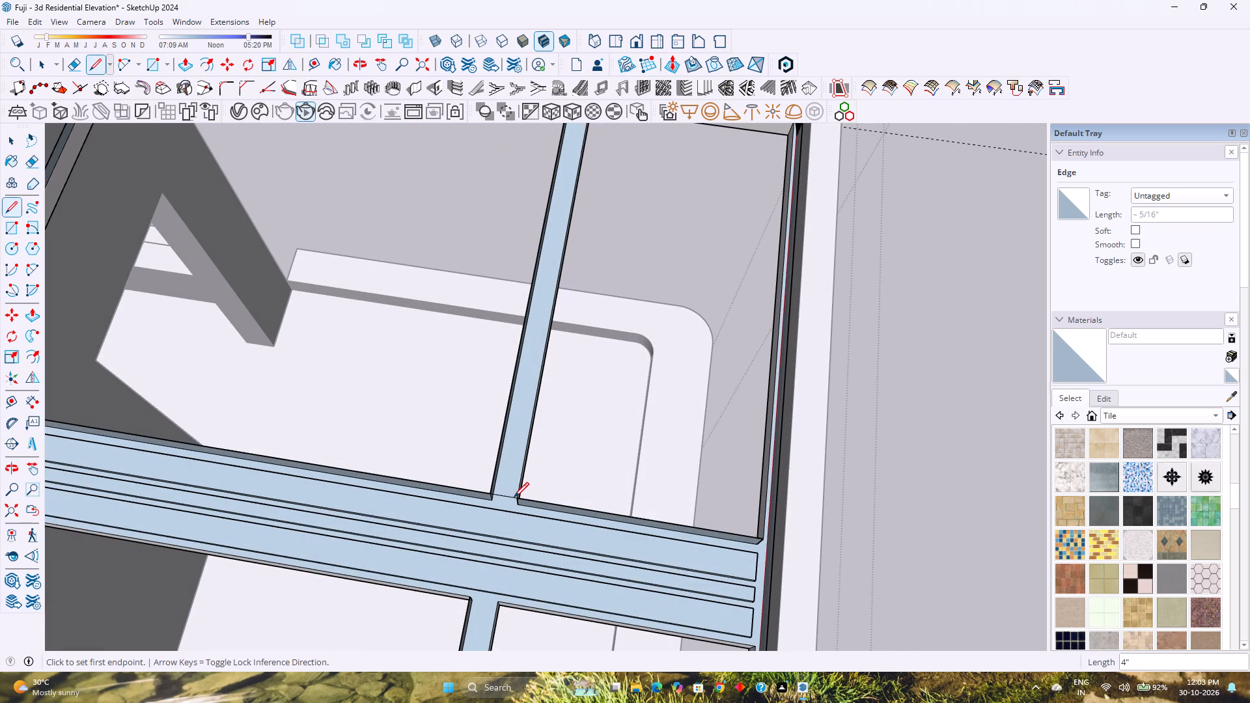
left_click(517, 497)
scroll(522, 399, "down", 4)
middle_click_drag(530, 383, 502, 504, "shift")
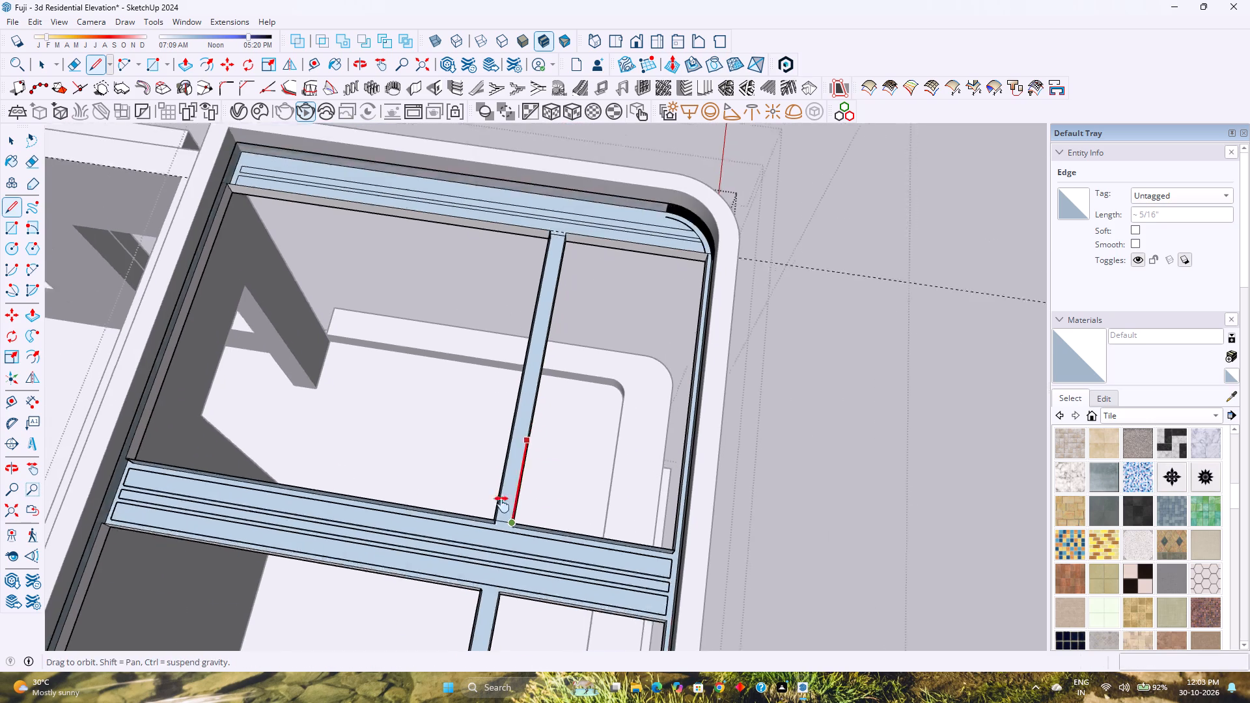
middle_click_drag(502, 504, 483, 586, "shift")
left_click(530, 377)
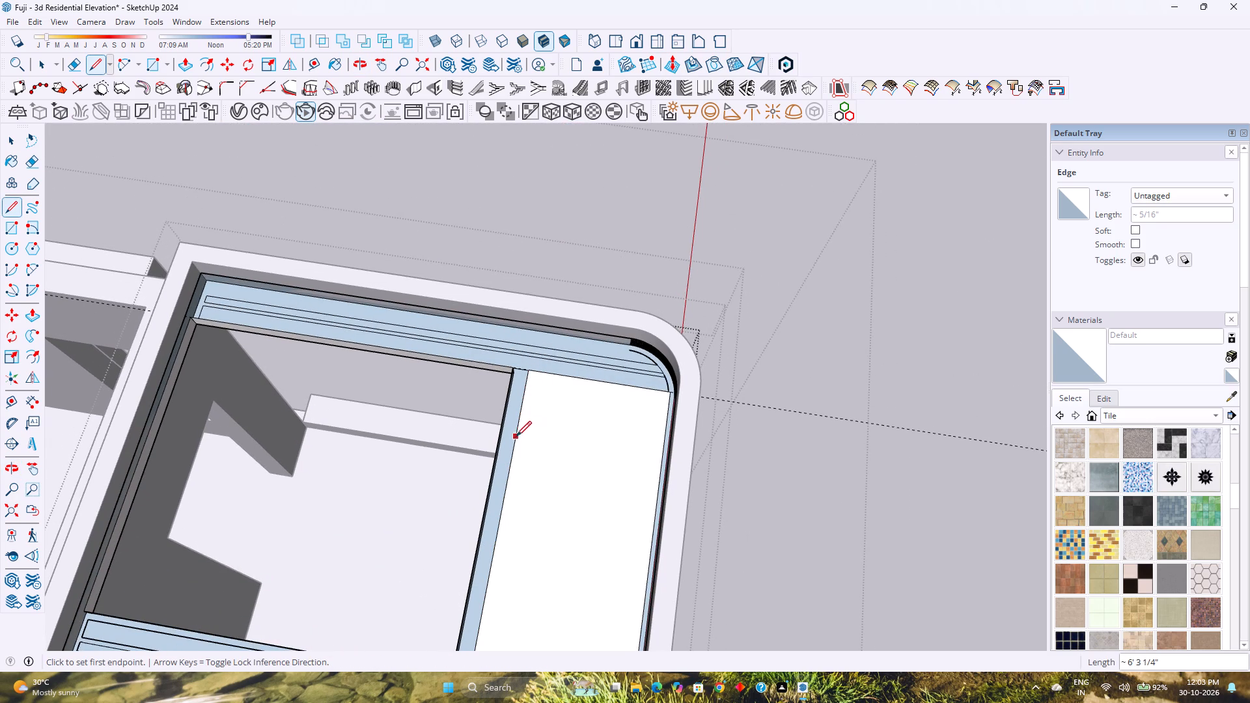
Draw a line about 9' 7" along the end beam's outer edge, from its square corner to the start of the rounded corner.
left_click(197, 275)
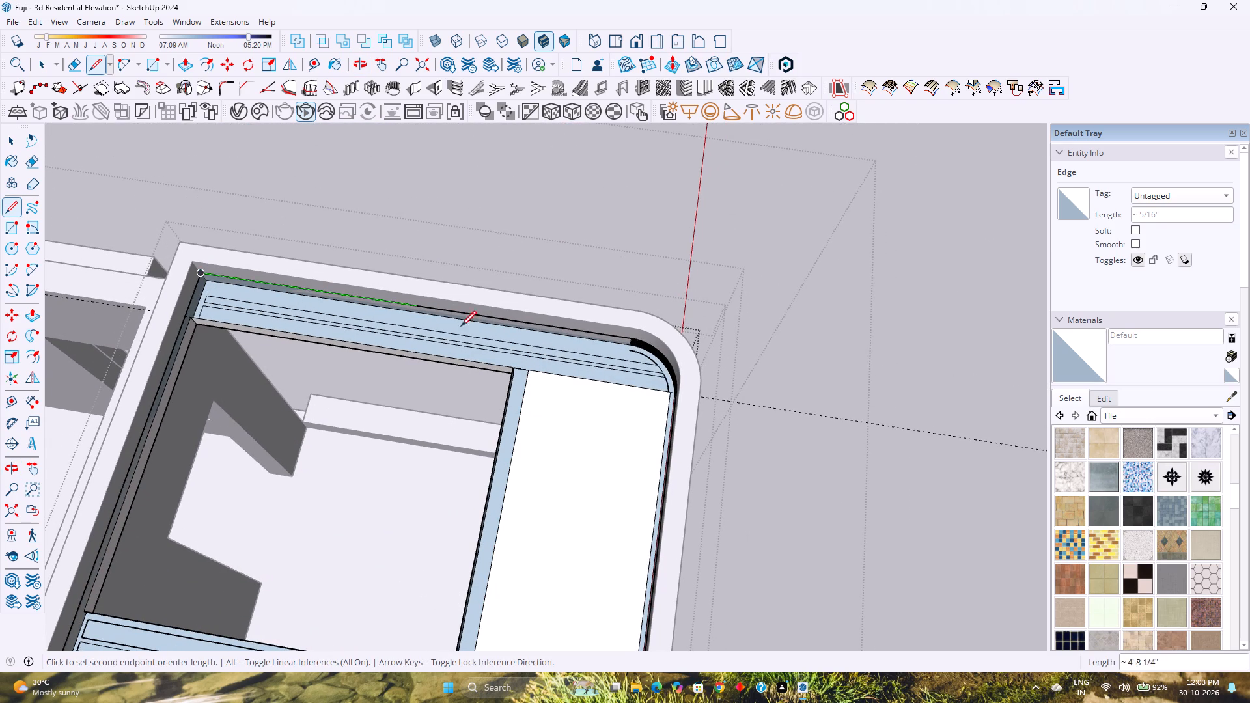
left_click(629, 335)
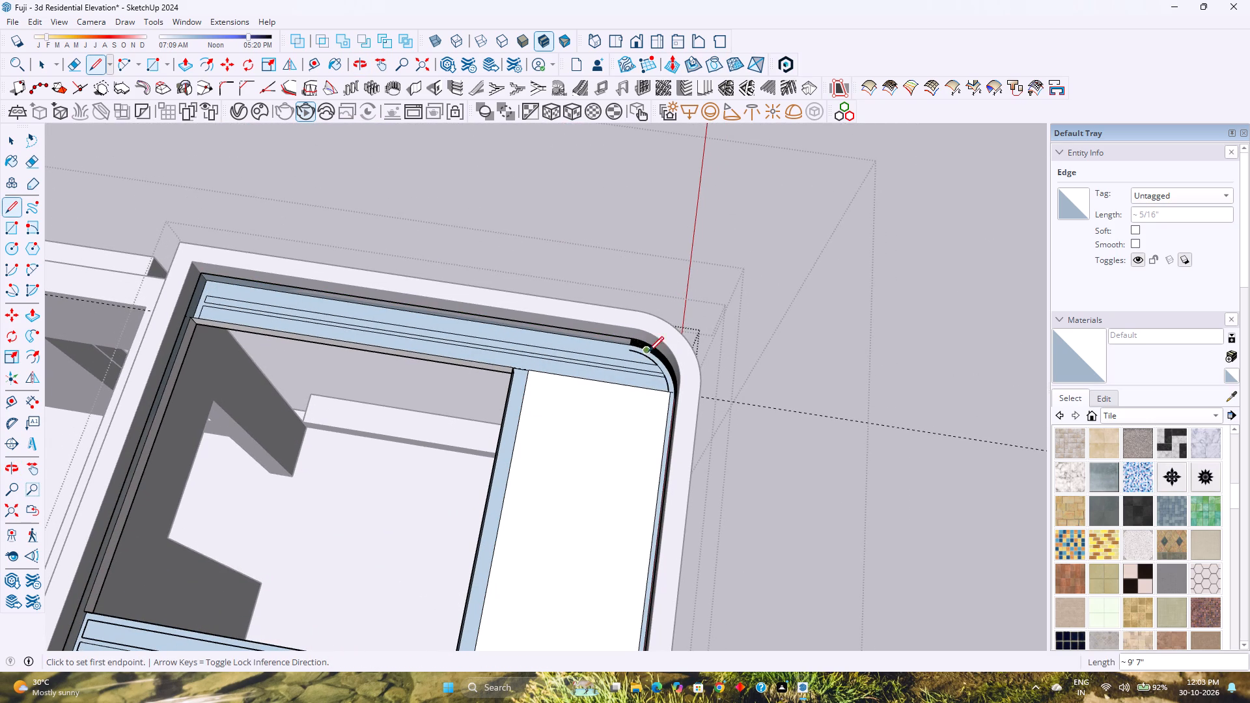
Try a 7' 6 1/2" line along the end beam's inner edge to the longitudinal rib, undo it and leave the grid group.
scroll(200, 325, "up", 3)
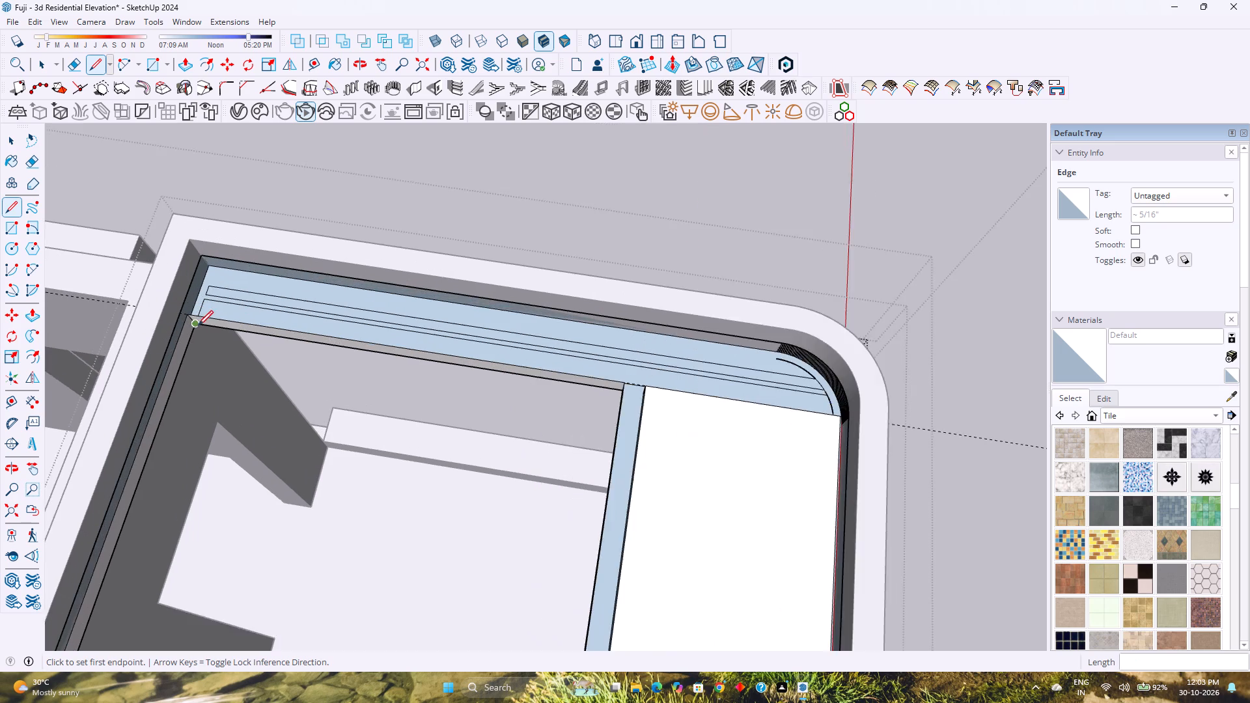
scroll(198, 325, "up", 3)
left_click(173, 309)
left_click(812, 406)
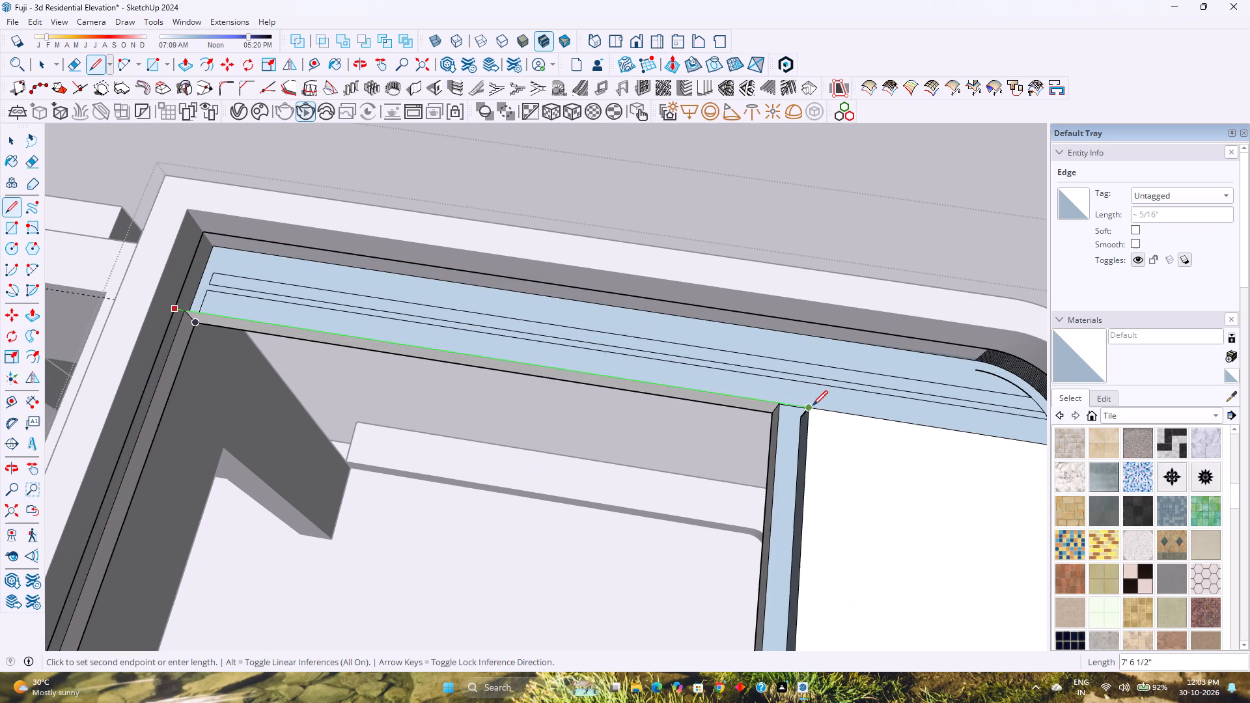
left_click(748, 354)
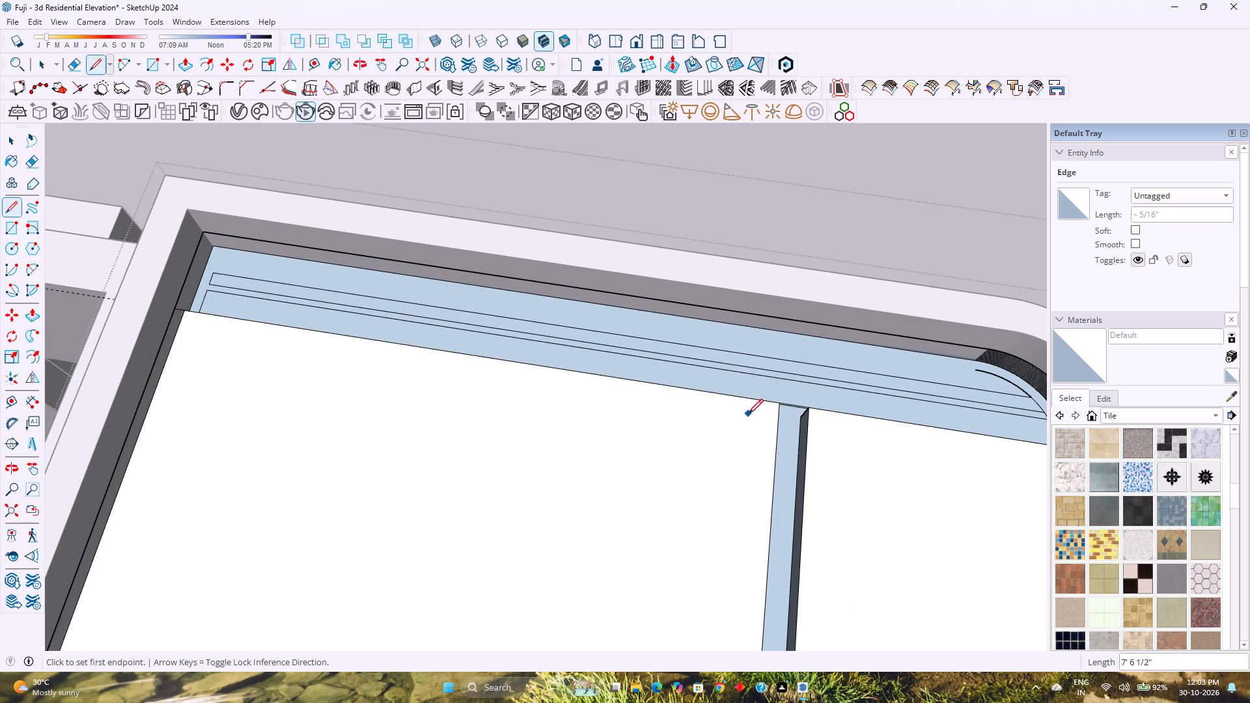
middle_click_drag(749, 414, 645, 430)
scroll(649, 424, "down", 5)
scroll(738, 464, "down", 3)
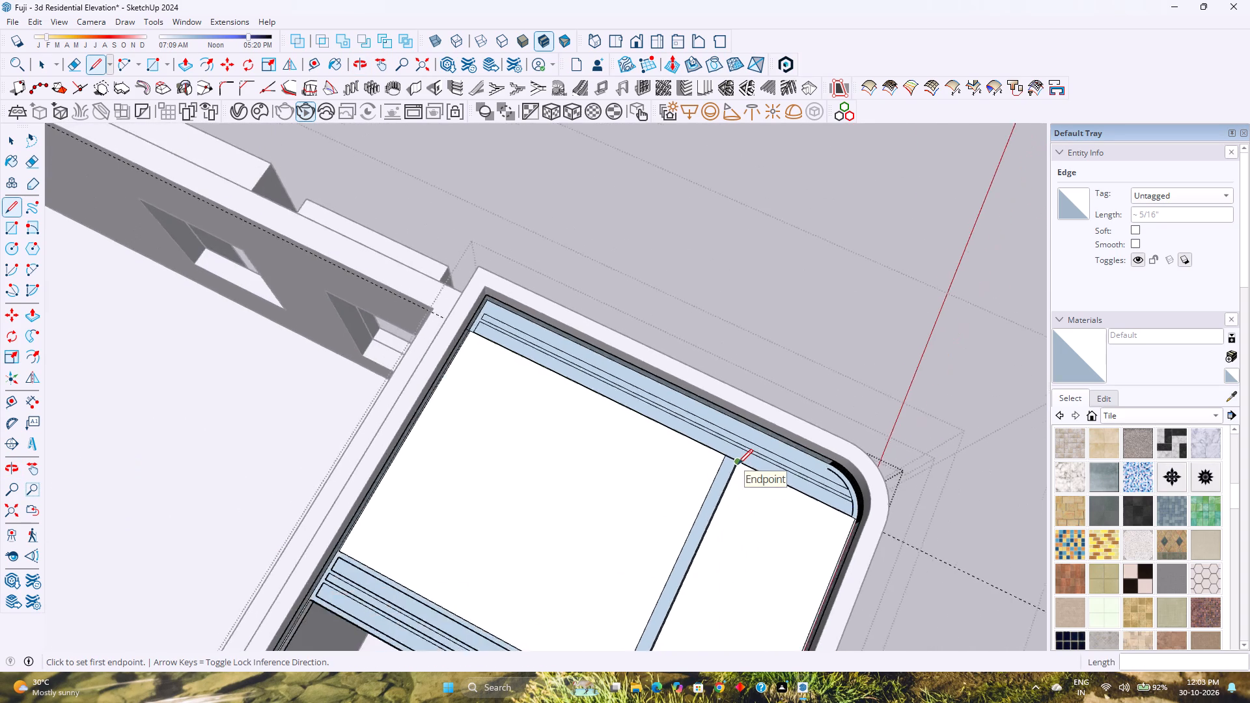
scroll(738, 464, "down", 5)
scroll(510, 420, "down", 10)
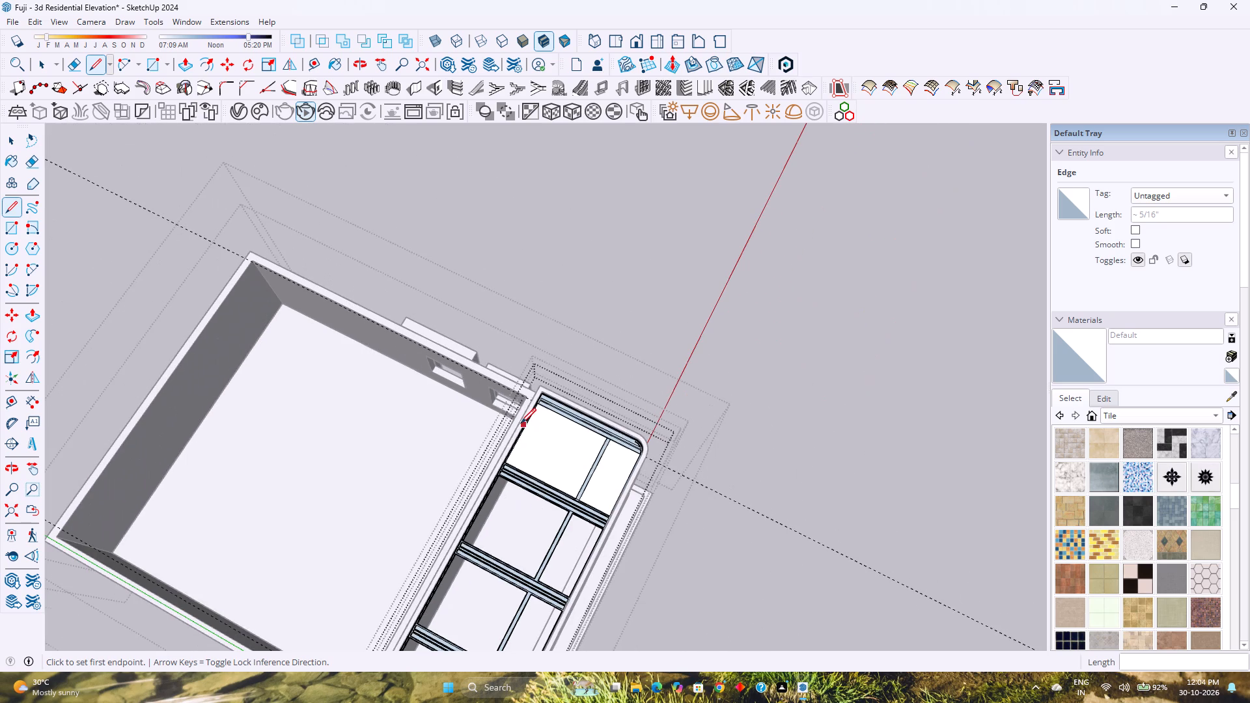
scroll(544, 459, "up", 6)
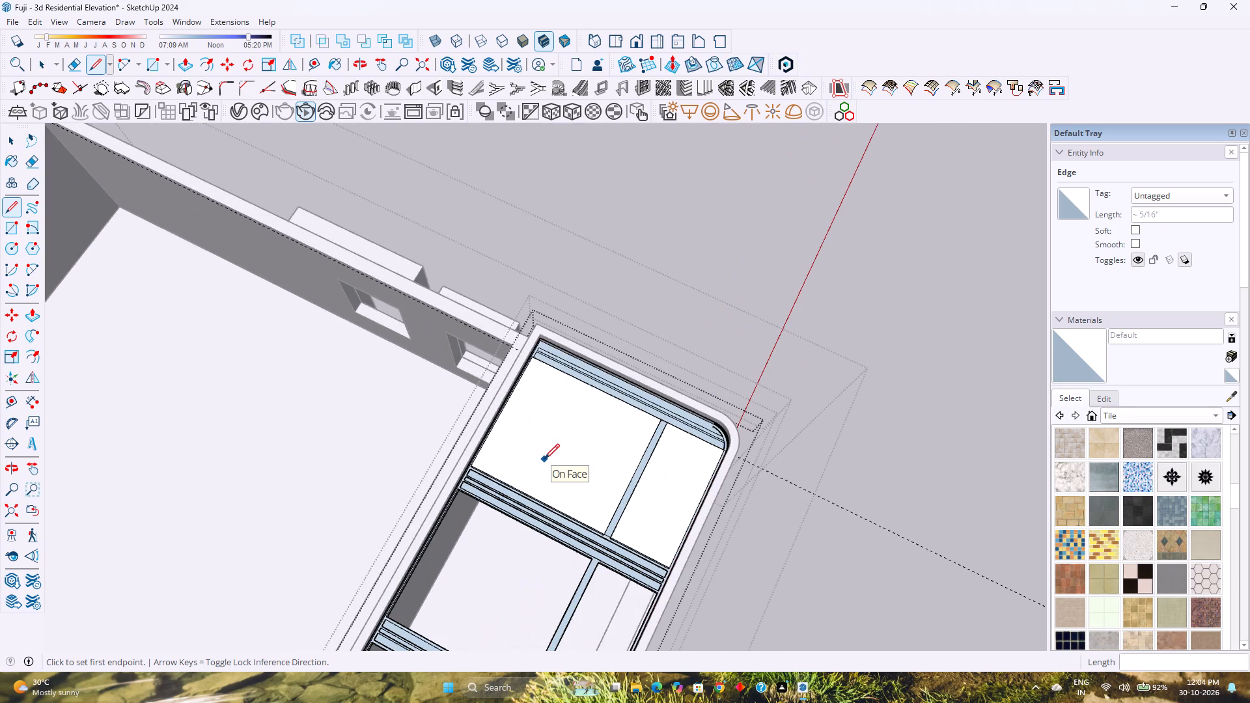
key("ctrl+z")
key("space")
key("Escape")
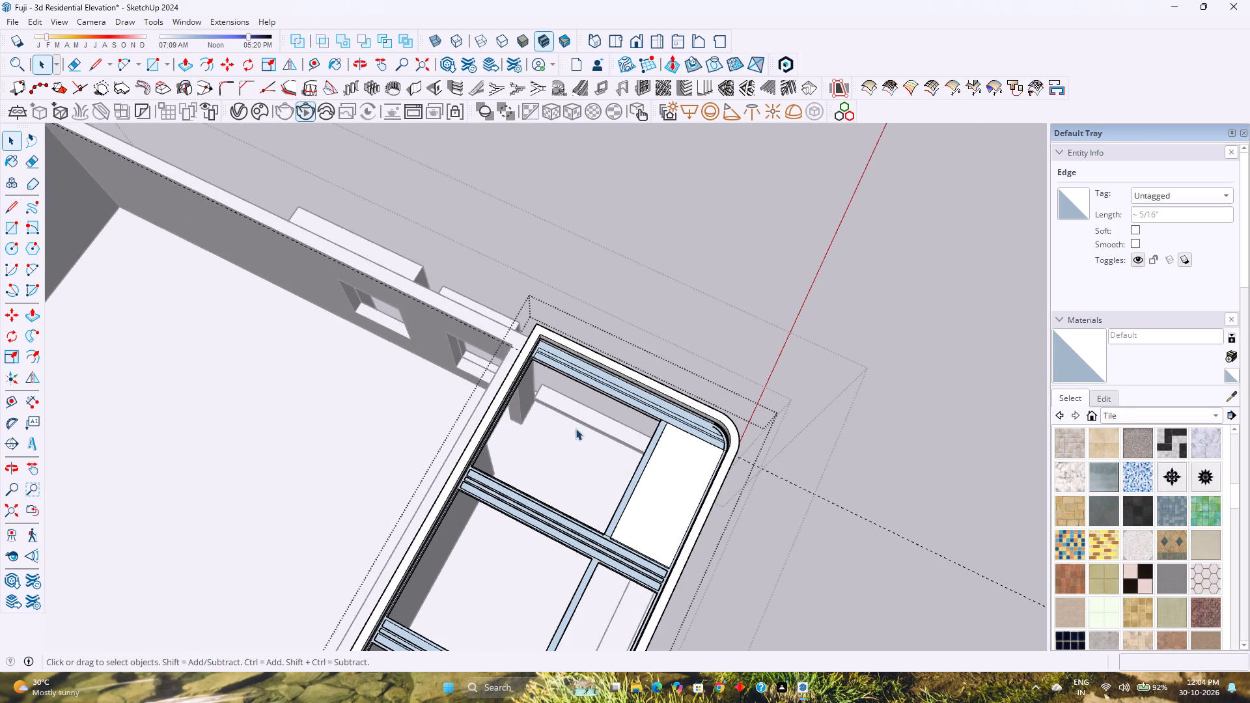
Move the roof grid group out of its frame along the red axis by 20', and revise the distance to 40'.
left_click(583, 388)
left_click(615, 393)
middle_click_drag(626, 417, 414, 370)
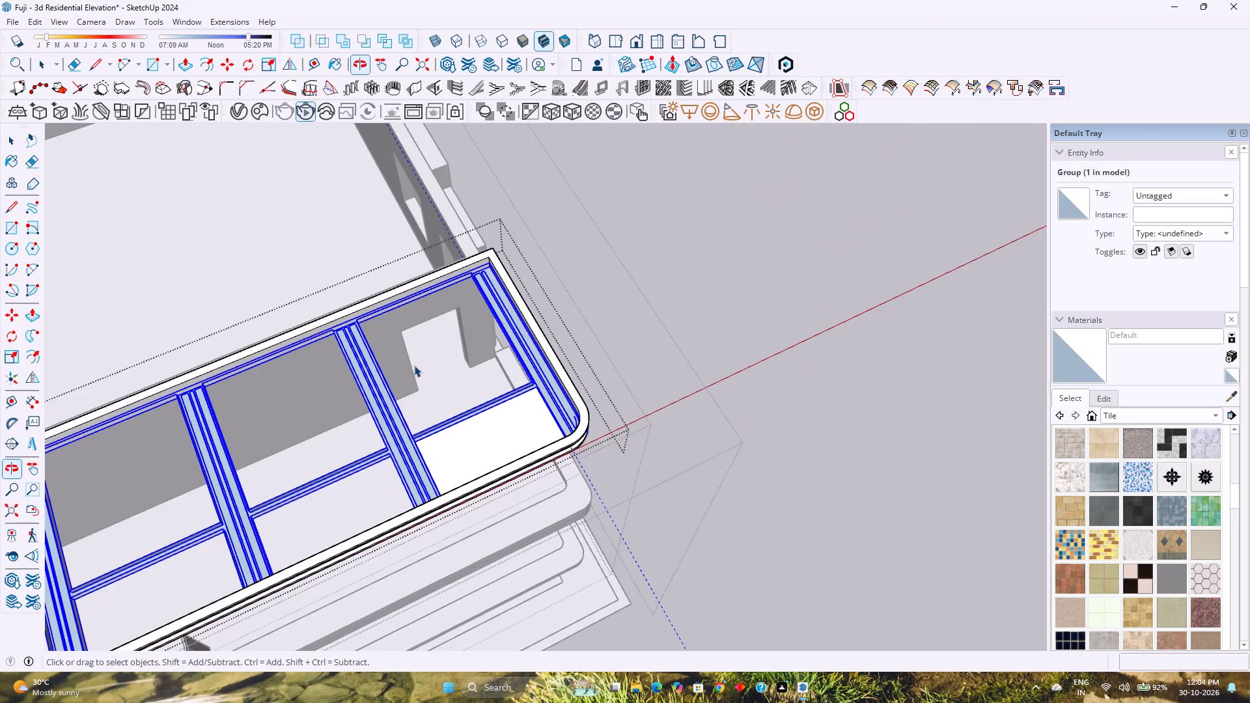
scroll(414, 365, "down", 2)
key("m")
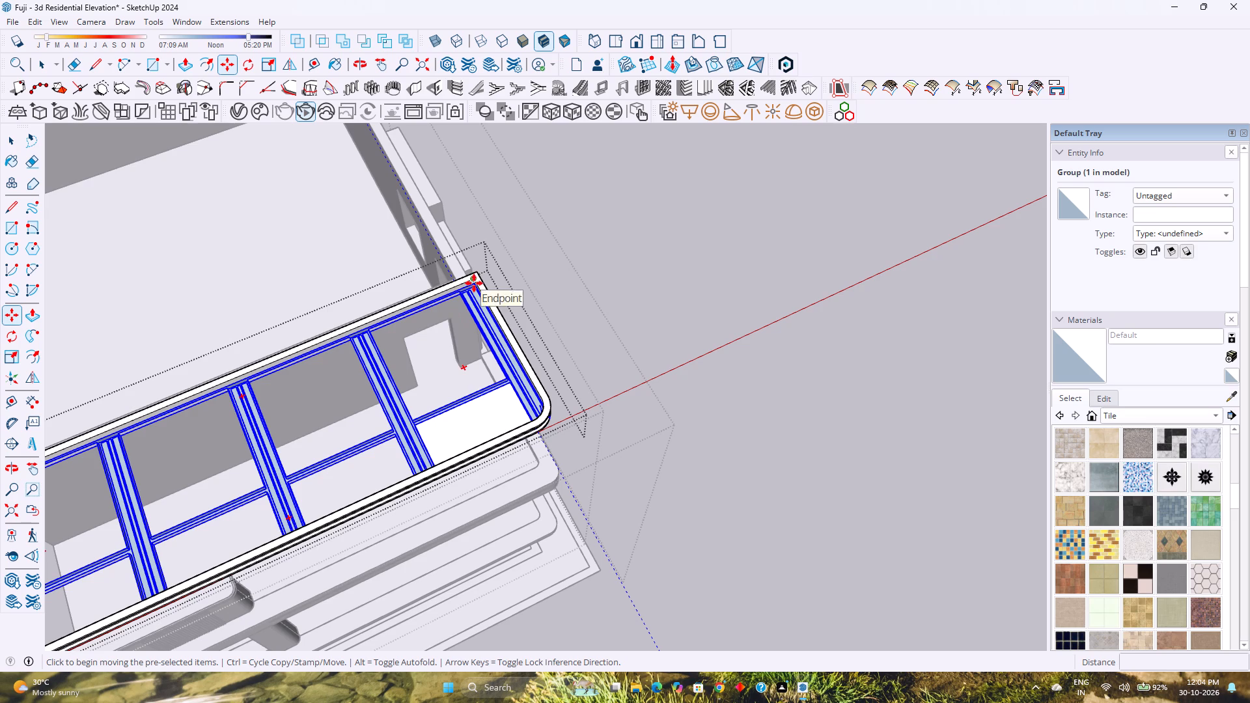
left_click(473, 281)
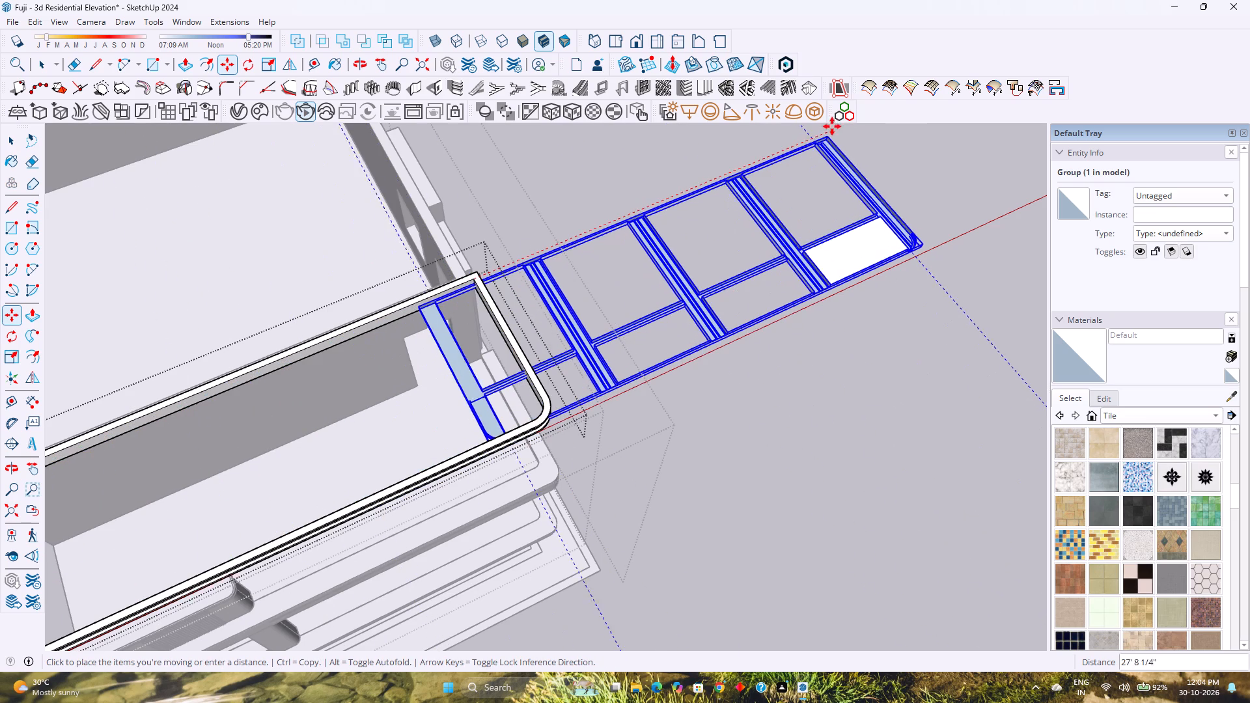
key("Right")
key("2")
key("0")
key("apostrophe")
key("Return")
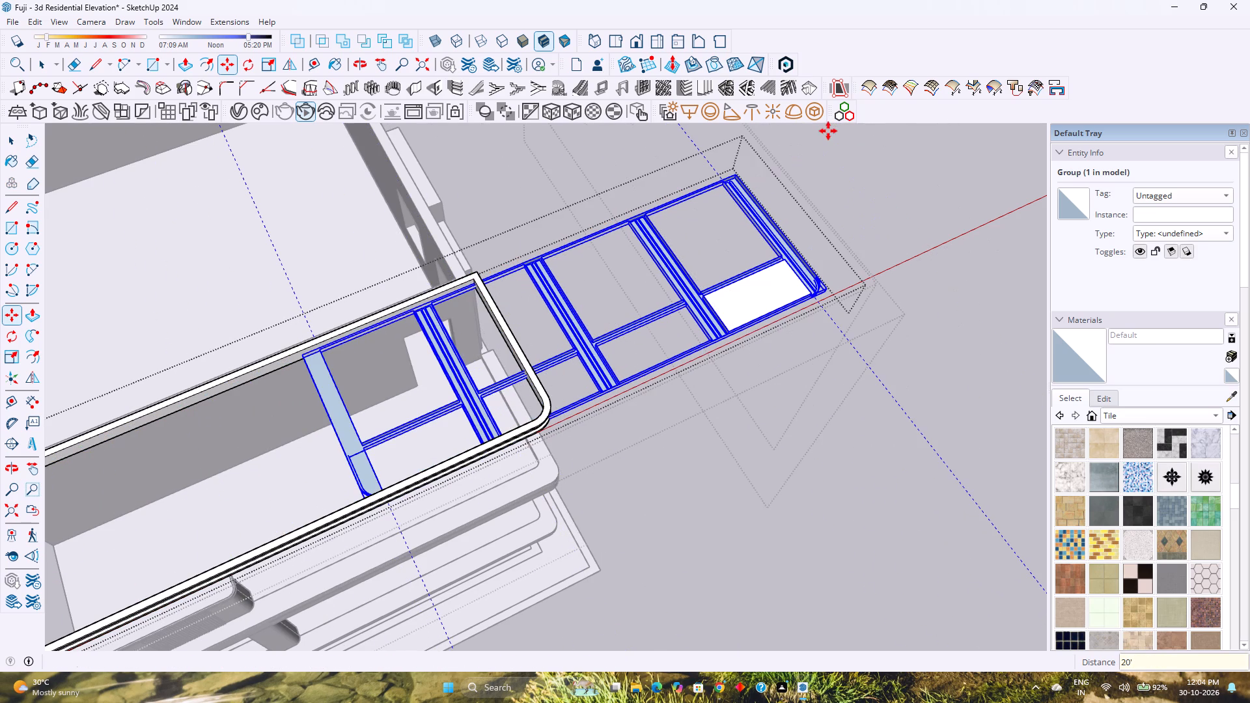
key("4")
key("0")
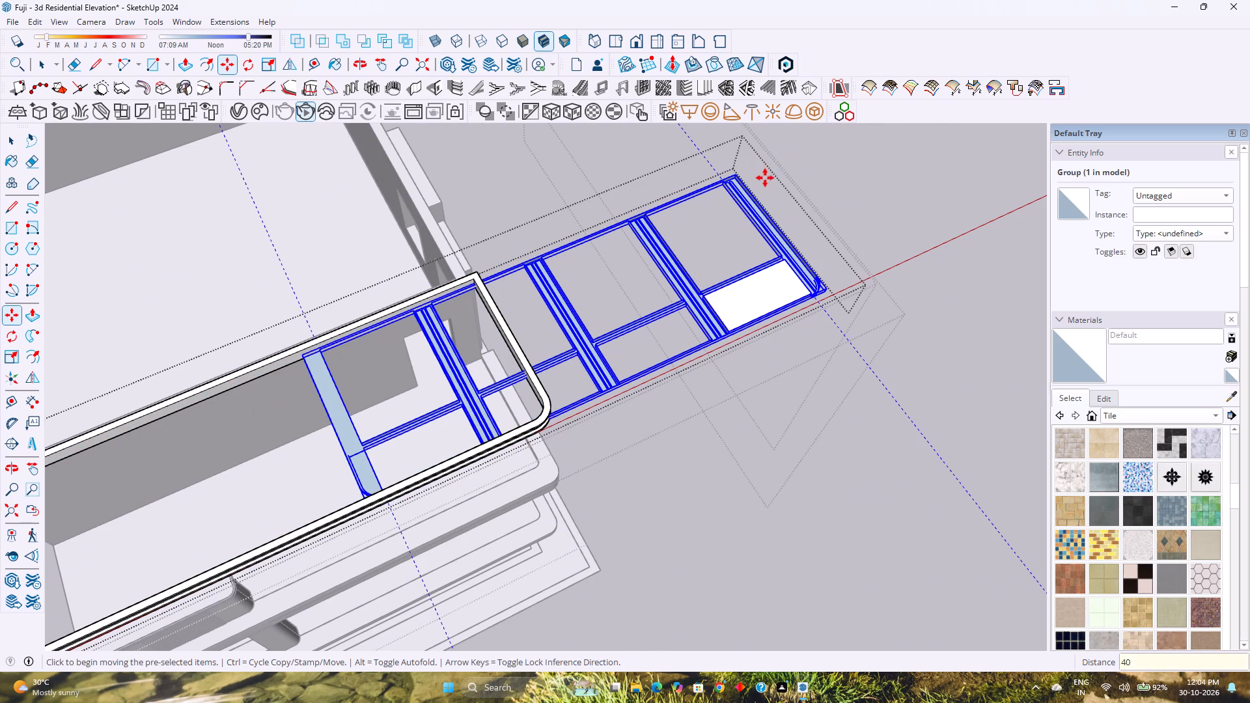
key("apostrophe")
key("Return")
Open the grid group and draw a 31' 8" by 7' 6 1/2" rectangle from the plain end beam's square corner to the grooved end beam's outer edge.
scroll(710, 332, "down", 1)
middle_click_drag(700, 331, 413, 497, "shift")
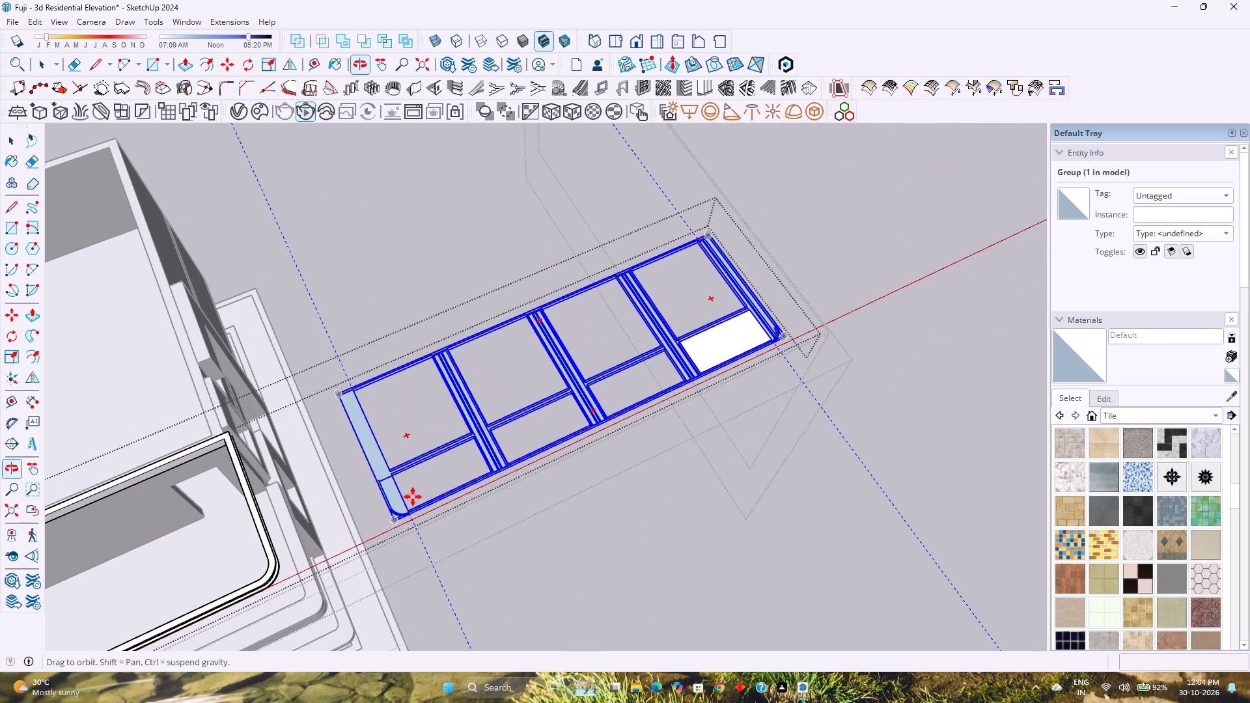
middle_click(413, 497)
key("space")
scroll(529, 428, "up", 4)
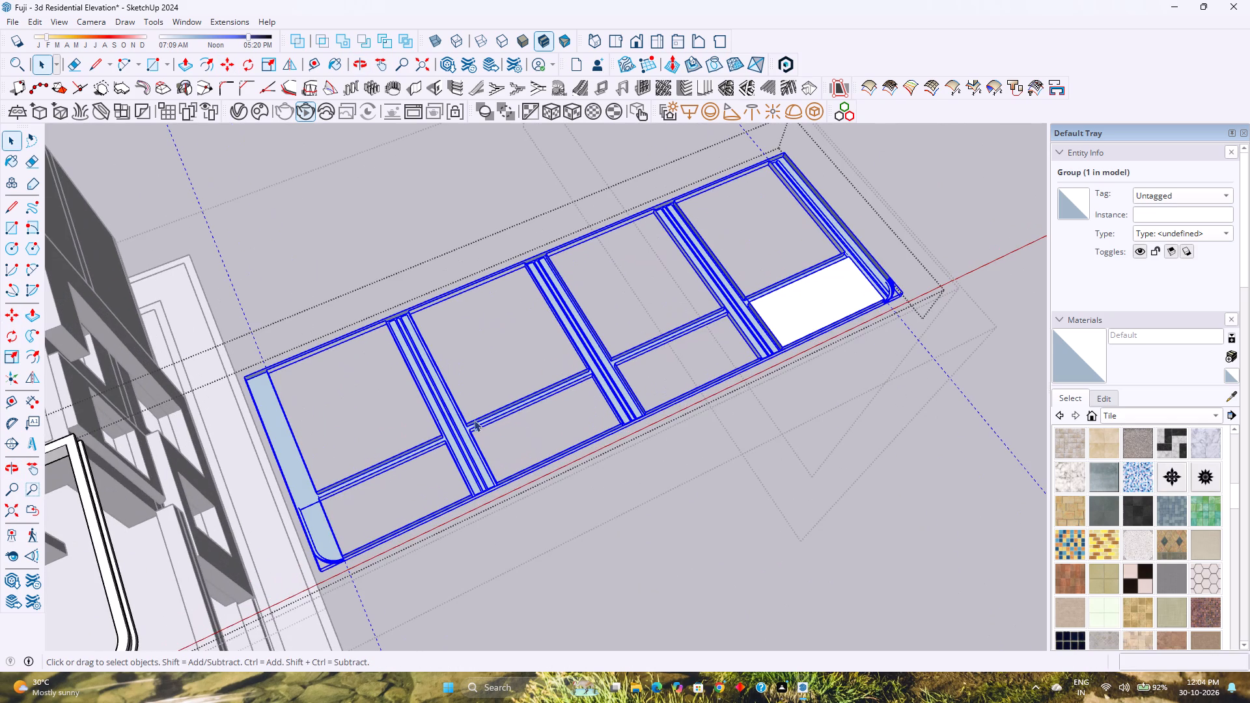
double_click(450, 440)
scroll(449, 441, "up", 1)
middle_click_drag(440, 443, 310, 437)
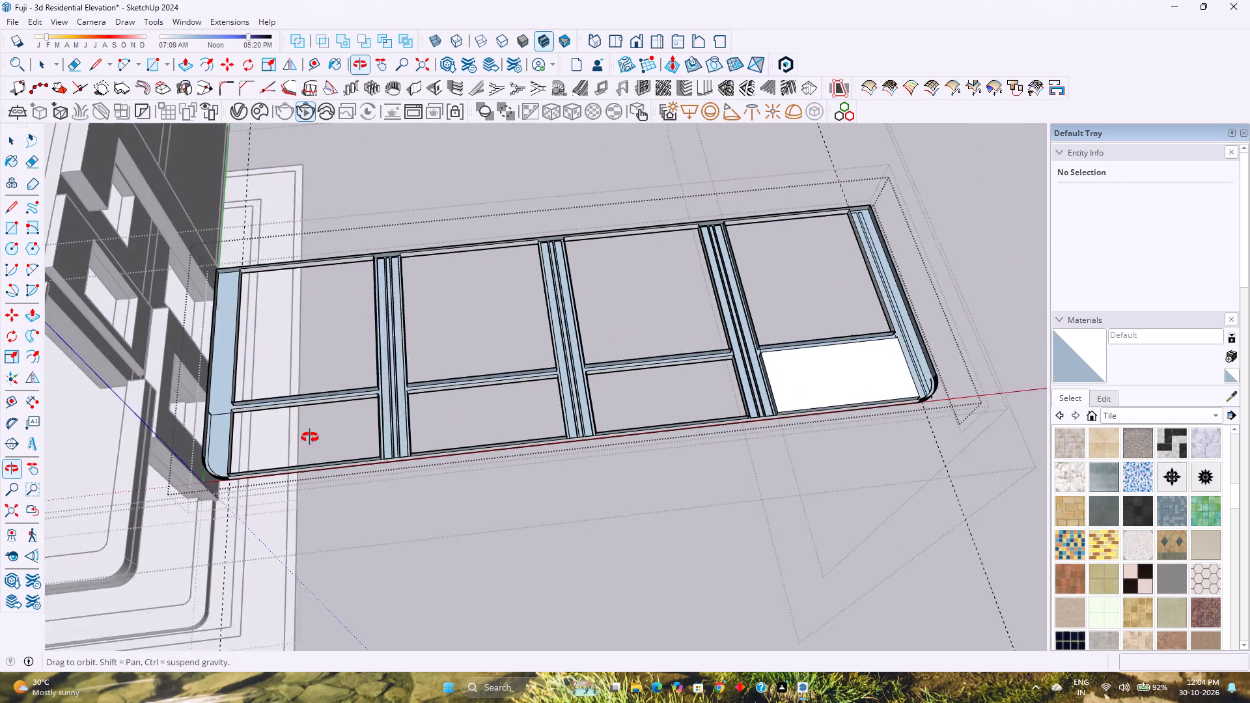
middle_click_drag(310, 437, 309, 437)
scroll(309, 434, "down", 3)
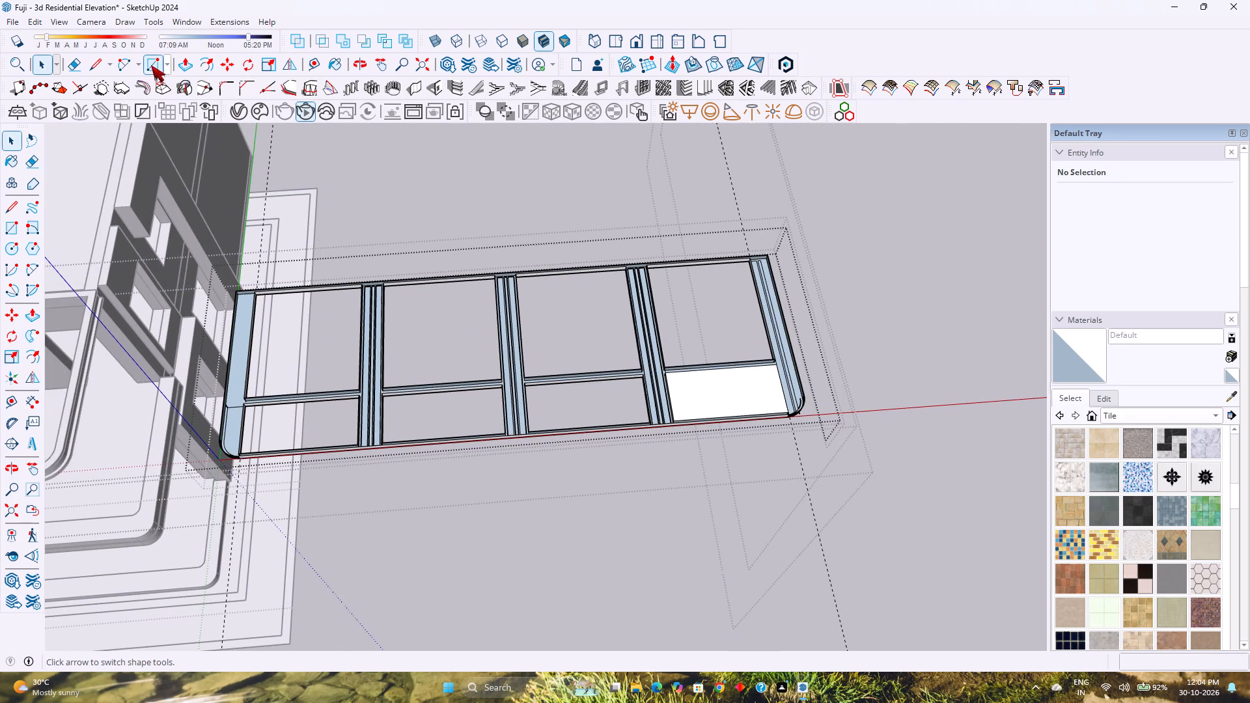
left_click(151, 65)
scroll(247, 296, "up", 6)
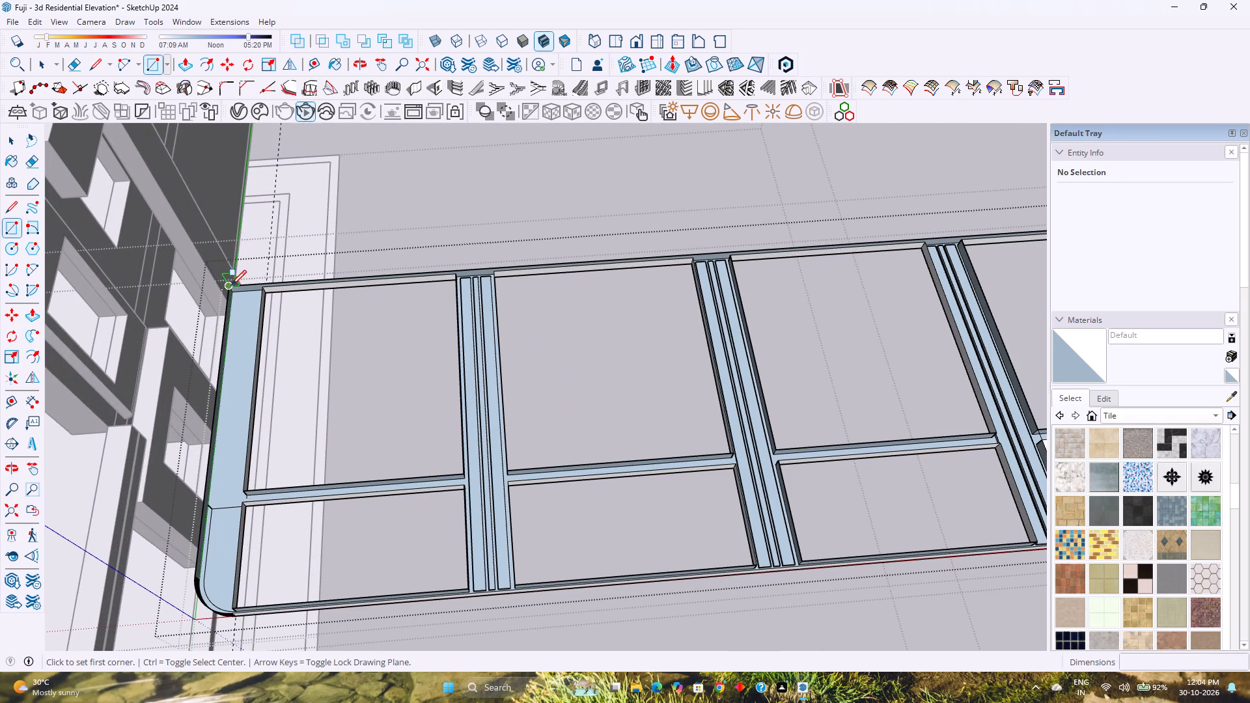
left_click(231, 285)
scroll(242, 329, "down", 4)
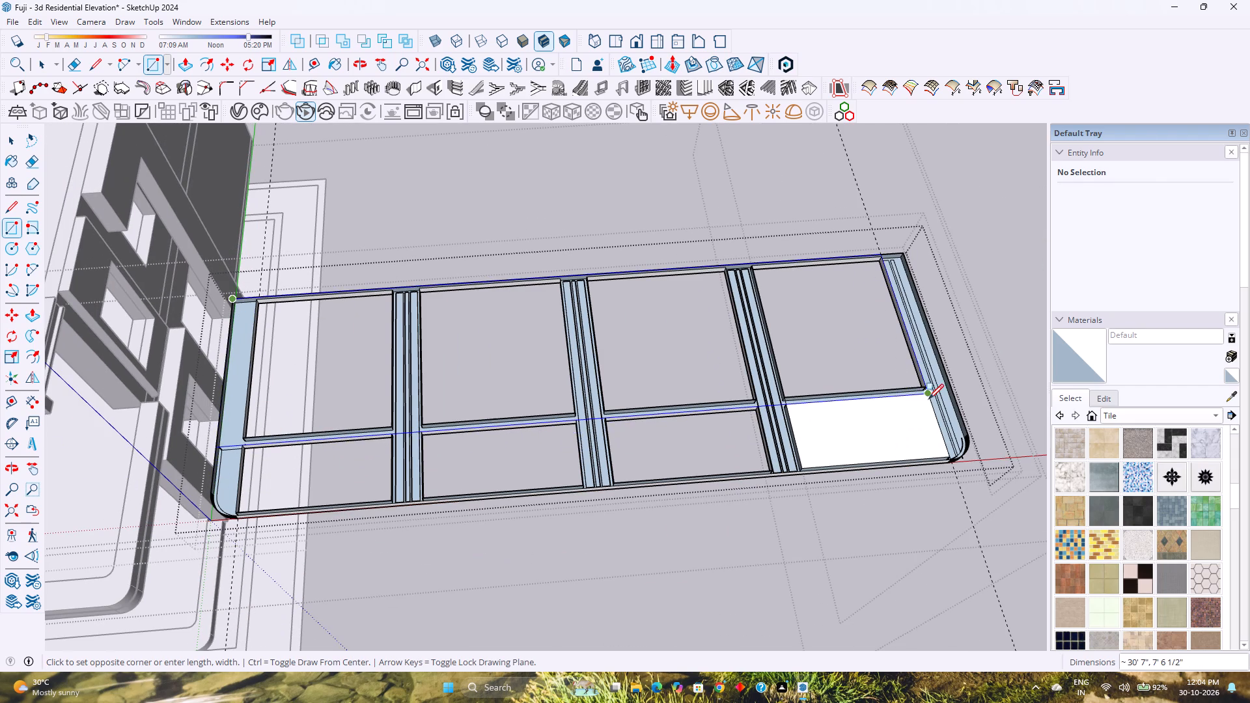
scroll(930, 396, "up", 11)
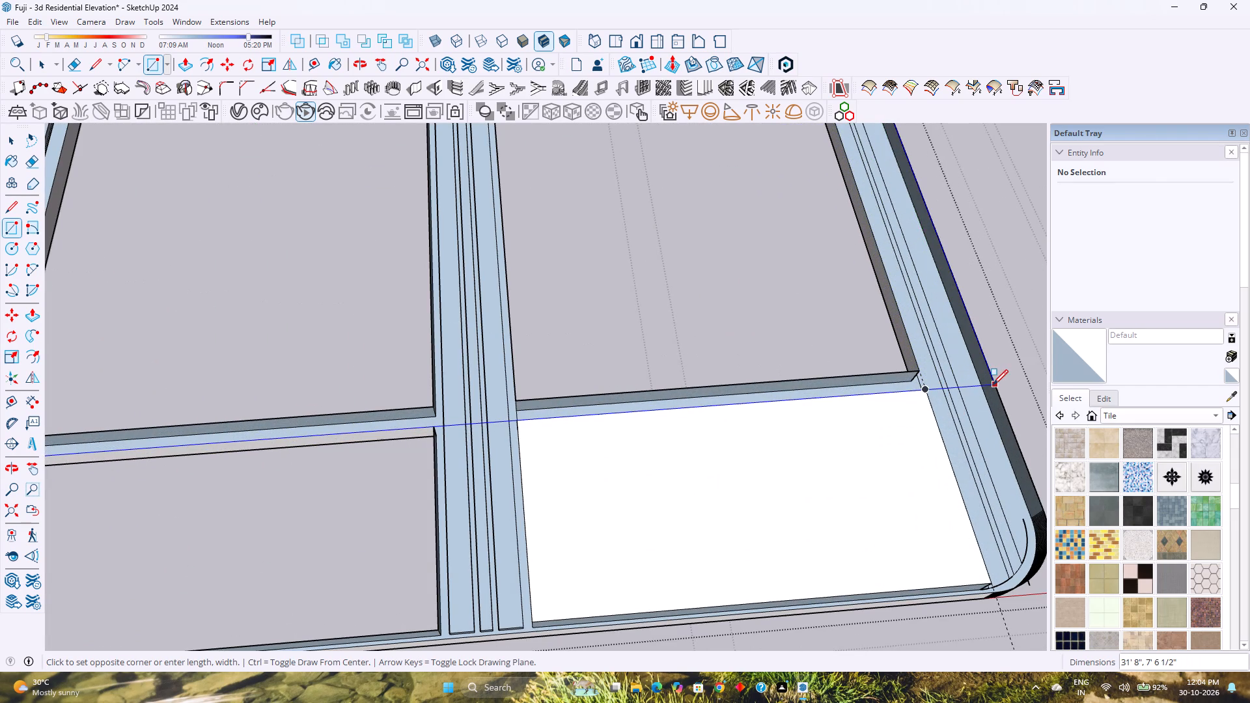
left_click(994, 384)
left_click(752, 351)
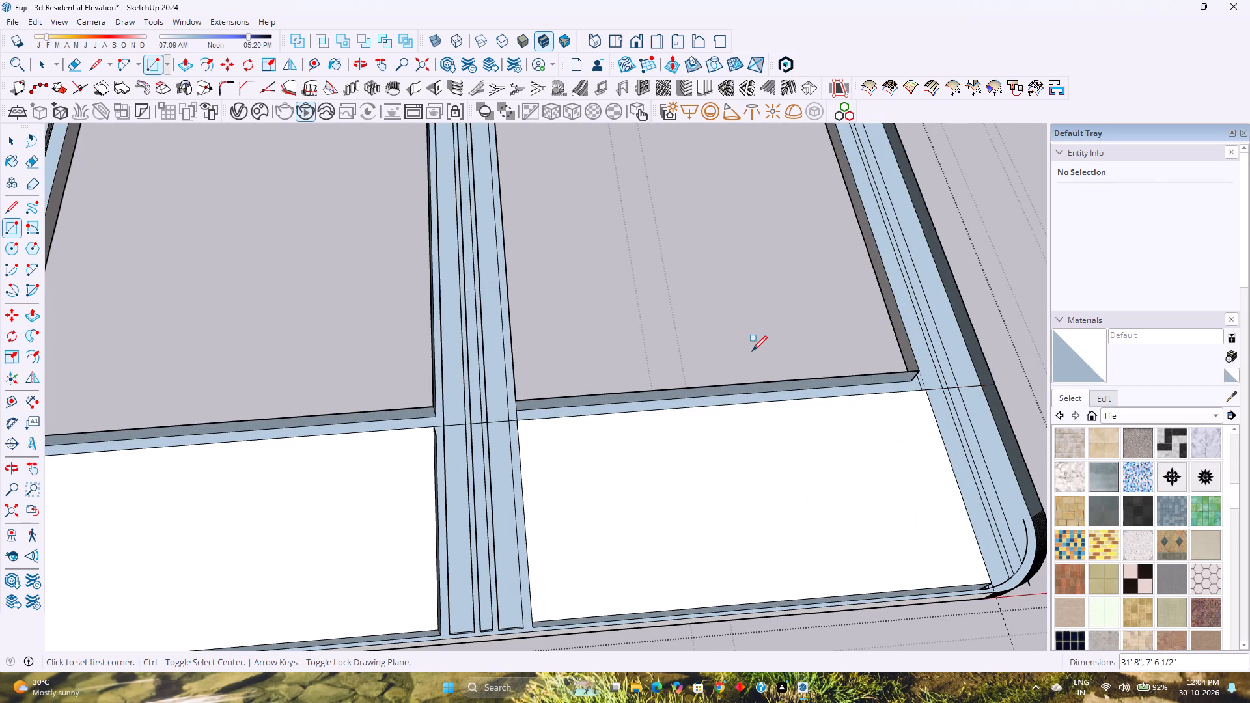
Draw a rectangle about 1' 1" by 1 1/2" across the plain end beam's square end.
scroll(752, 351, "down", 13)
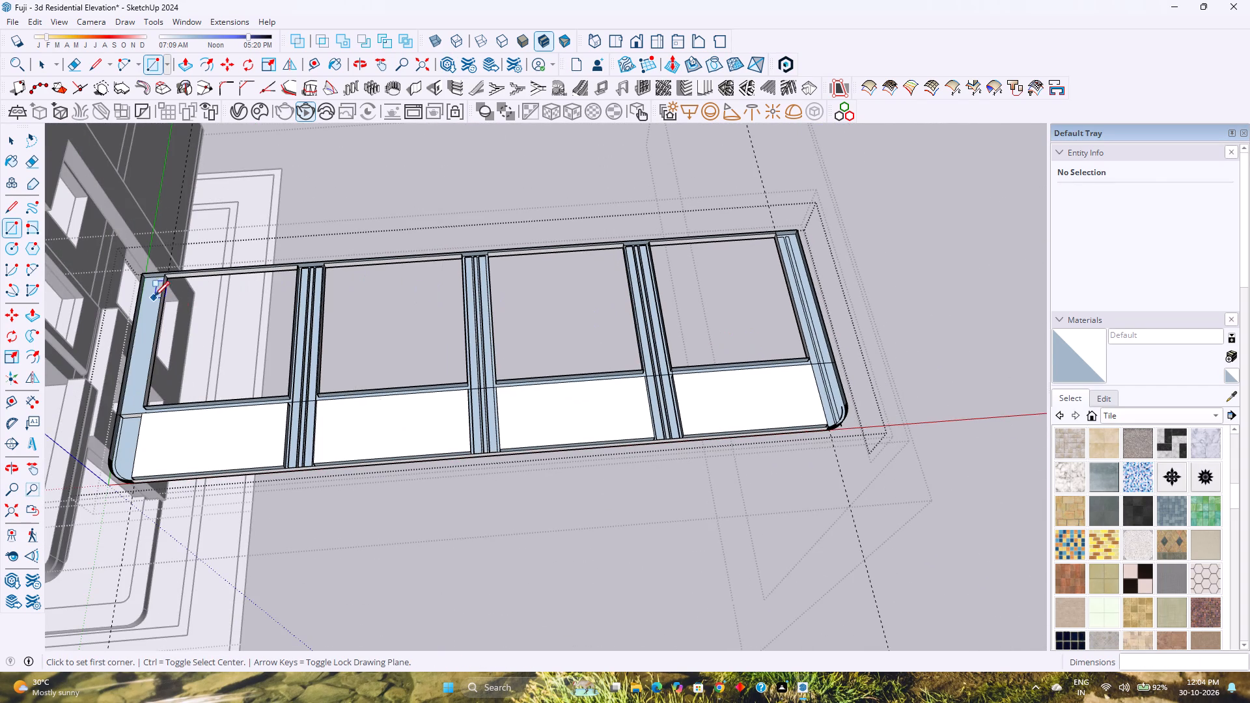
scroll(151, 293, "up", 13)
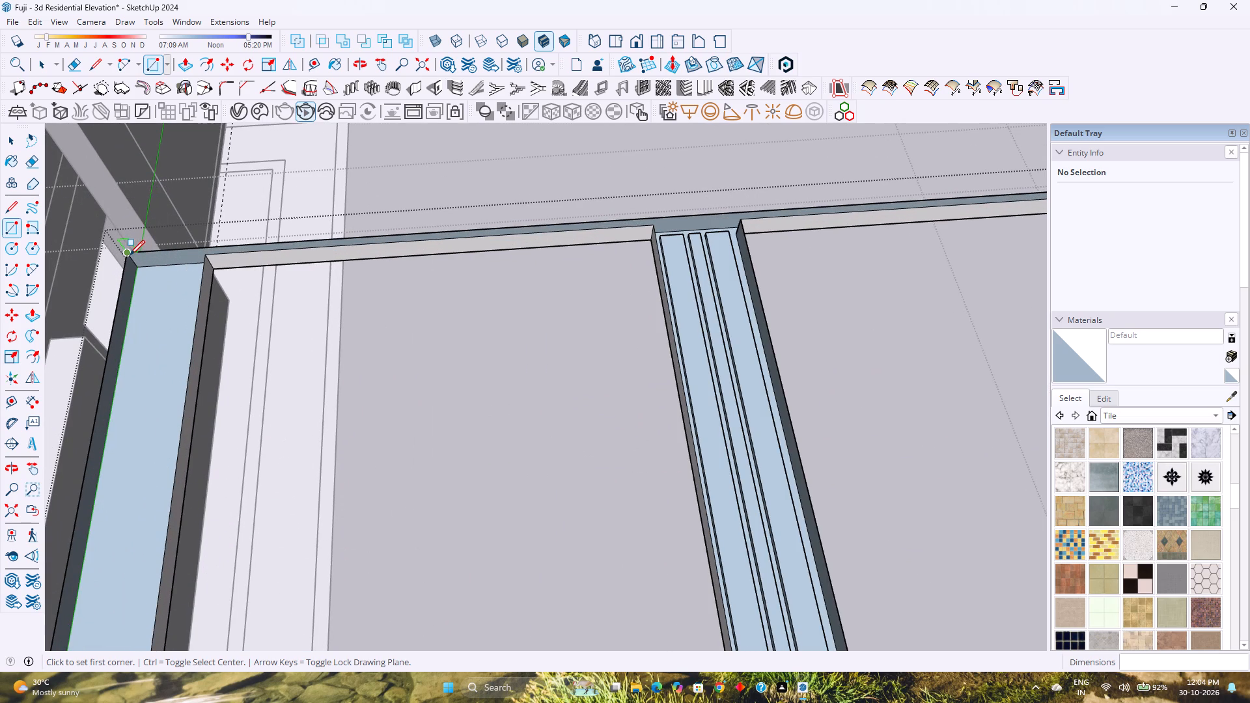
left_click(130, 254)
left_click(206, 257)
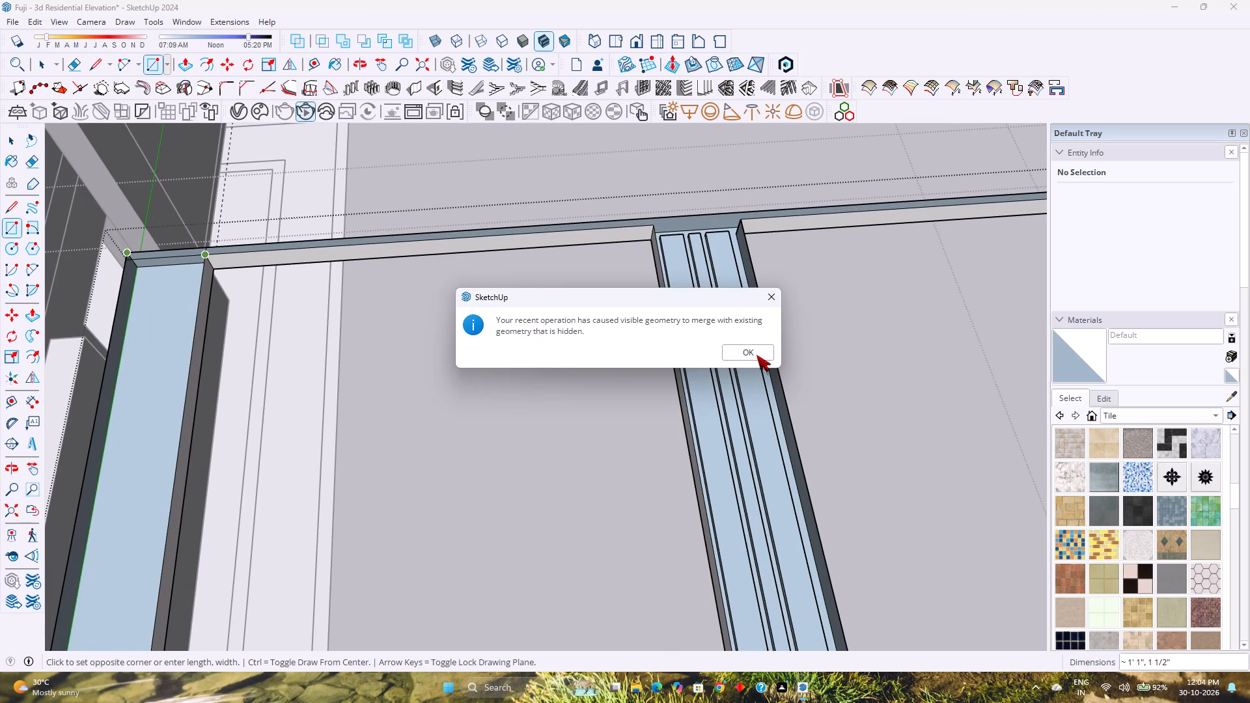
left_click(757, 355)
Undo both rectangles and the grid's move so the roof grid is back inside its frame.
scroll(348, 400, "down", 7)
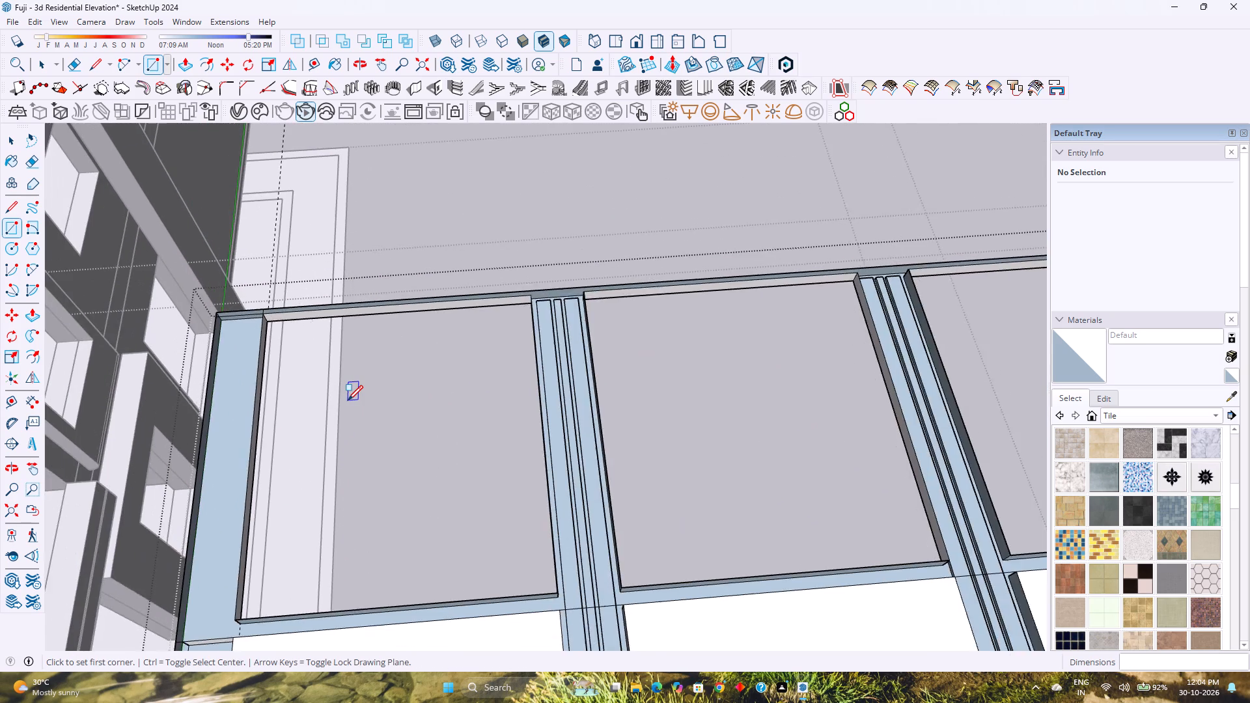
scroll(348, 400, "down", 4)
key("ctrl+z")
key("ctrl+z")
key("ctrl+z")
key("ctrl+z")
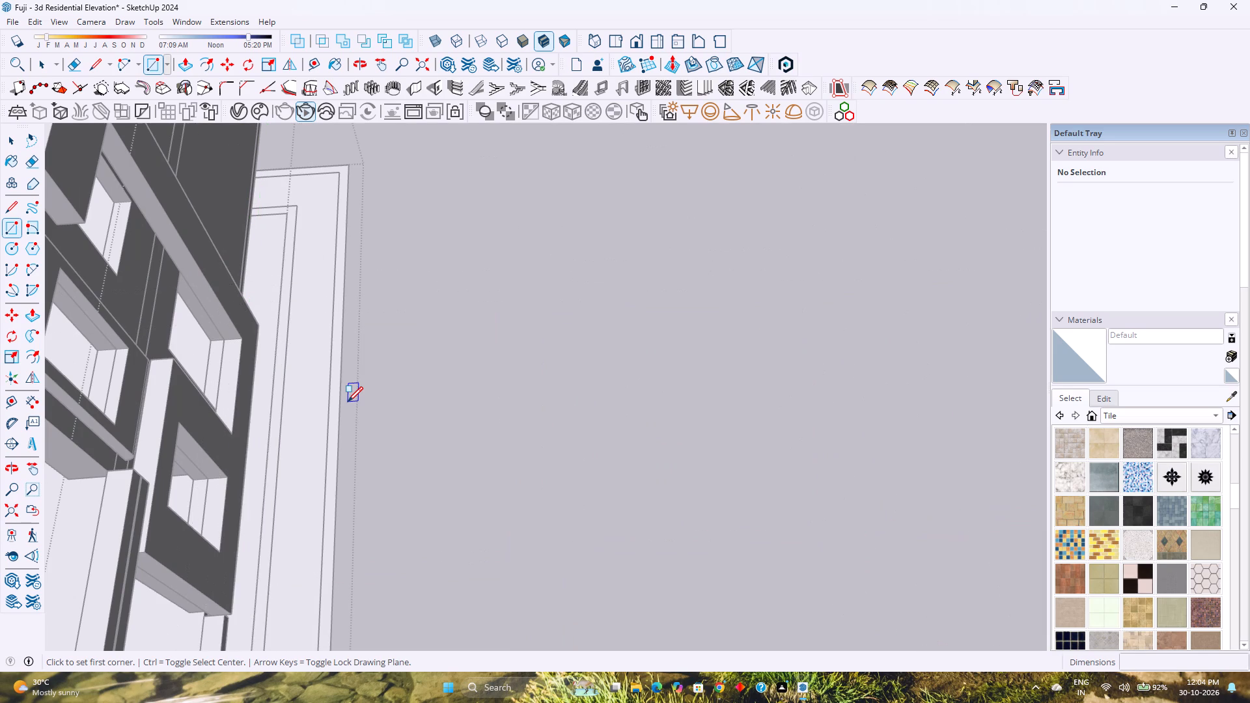
Unhide the last hidden object on the front roof grid.
scroll(348, 402, "down", 12)
middle_click_drag(252, 417, 682, 451, "shift")
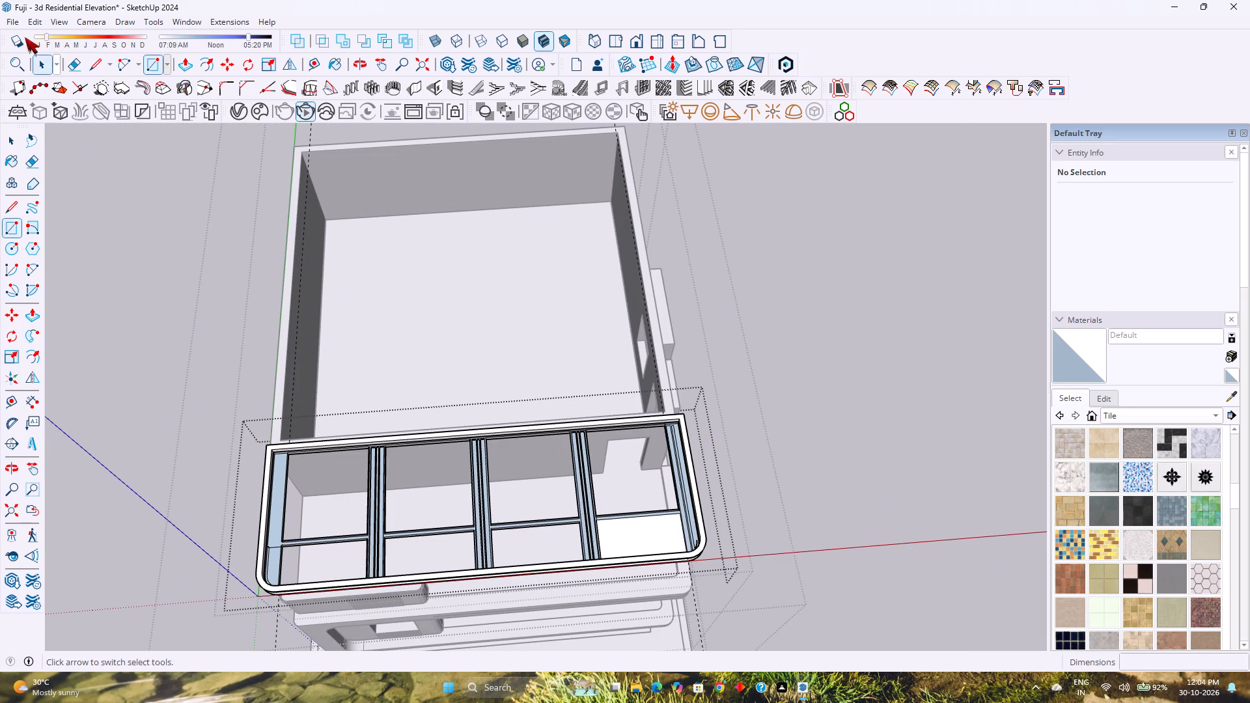
left_click(36, 20)
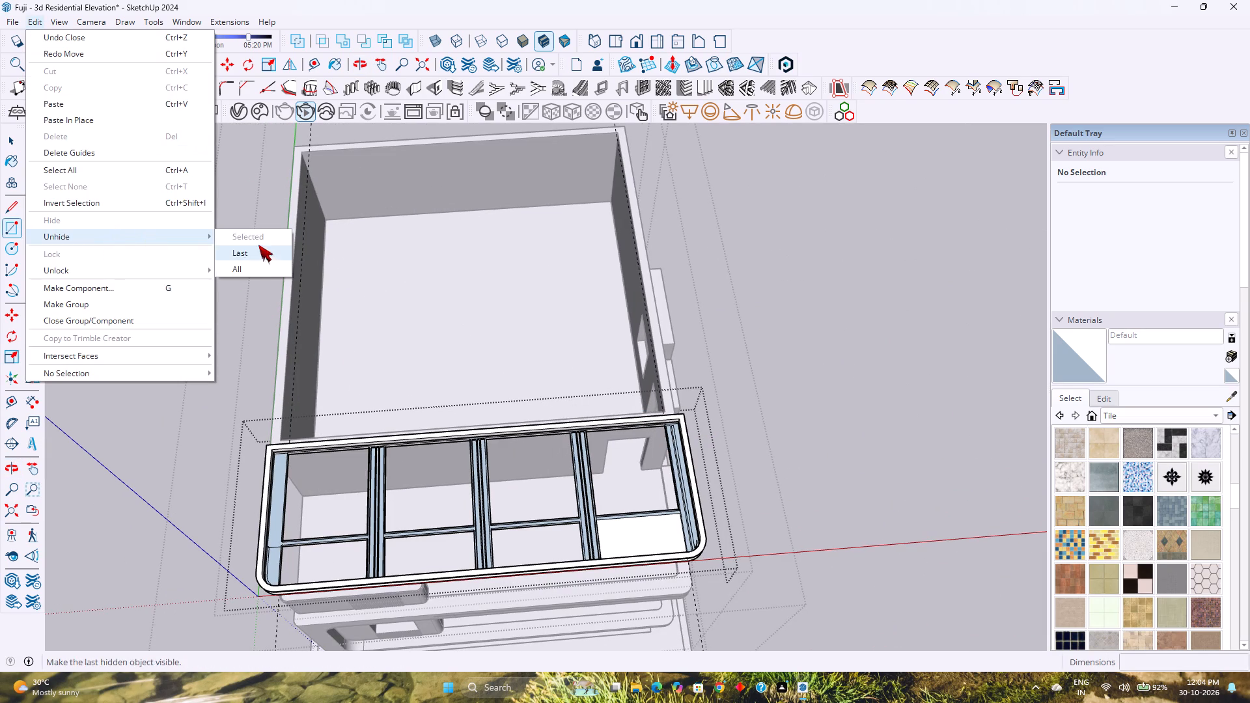
left_click(260, 250)
middle_click_drag(535, 585, 415, 509)
scroll(505, 465, "up", 2)
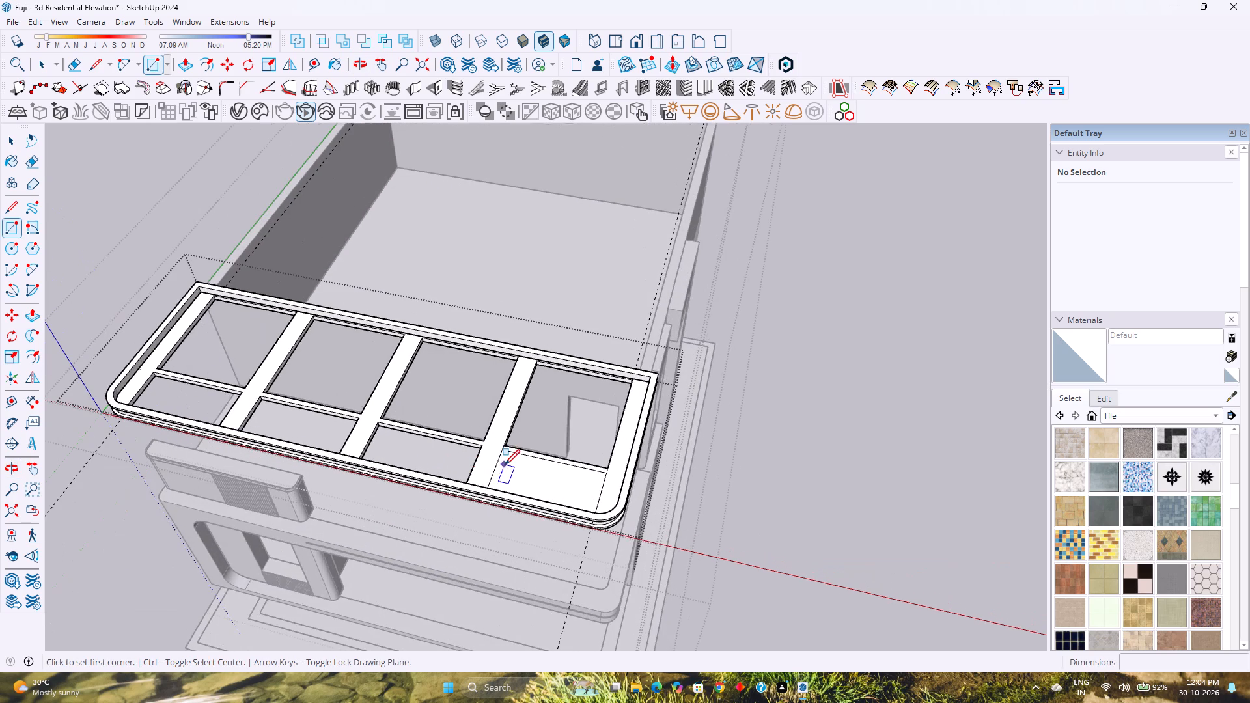
Undo the last three changes to the front roof grid.
key("ctrl+z")
key("ctrl+z")
key("ctrl+z")
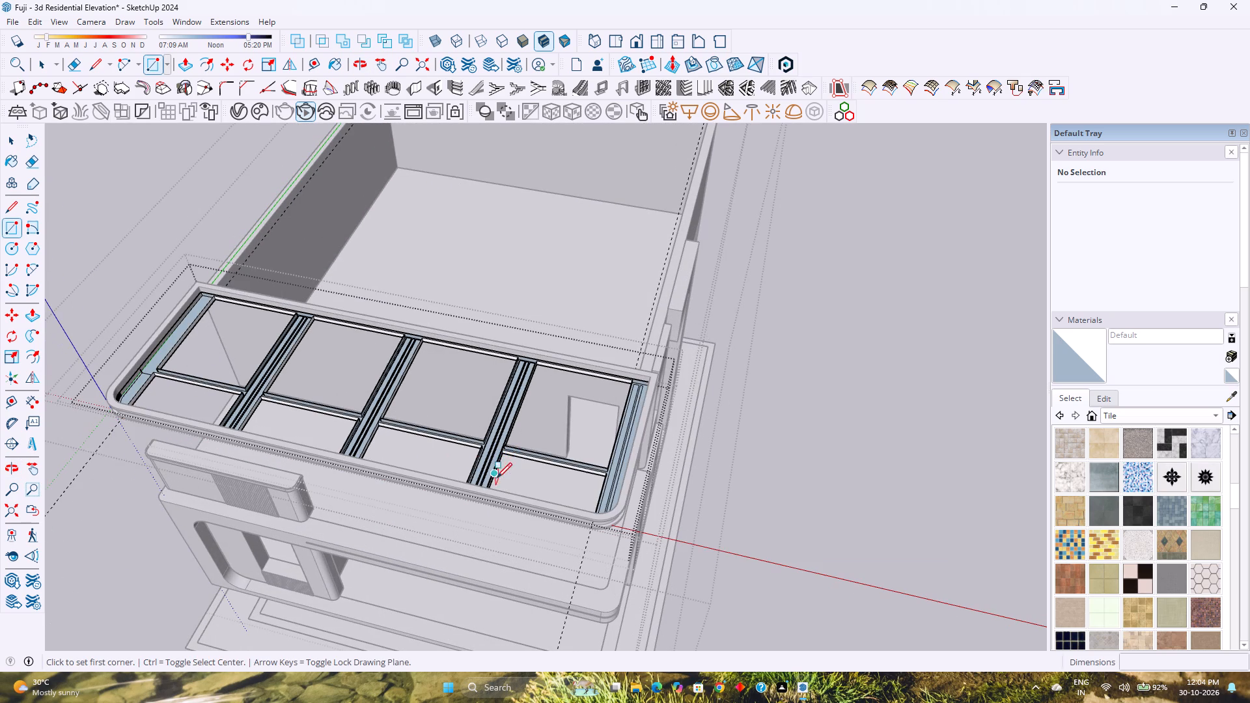
Delete the short line across the plain end beam's top and the straight outer edge segment beside its rounded corner.
key("space")
middle_click_drag(538, 484, 611, 545)
scroll(644, 564, "up", 3)
middle_click_drag(474, 574, 484, 563, "shift")
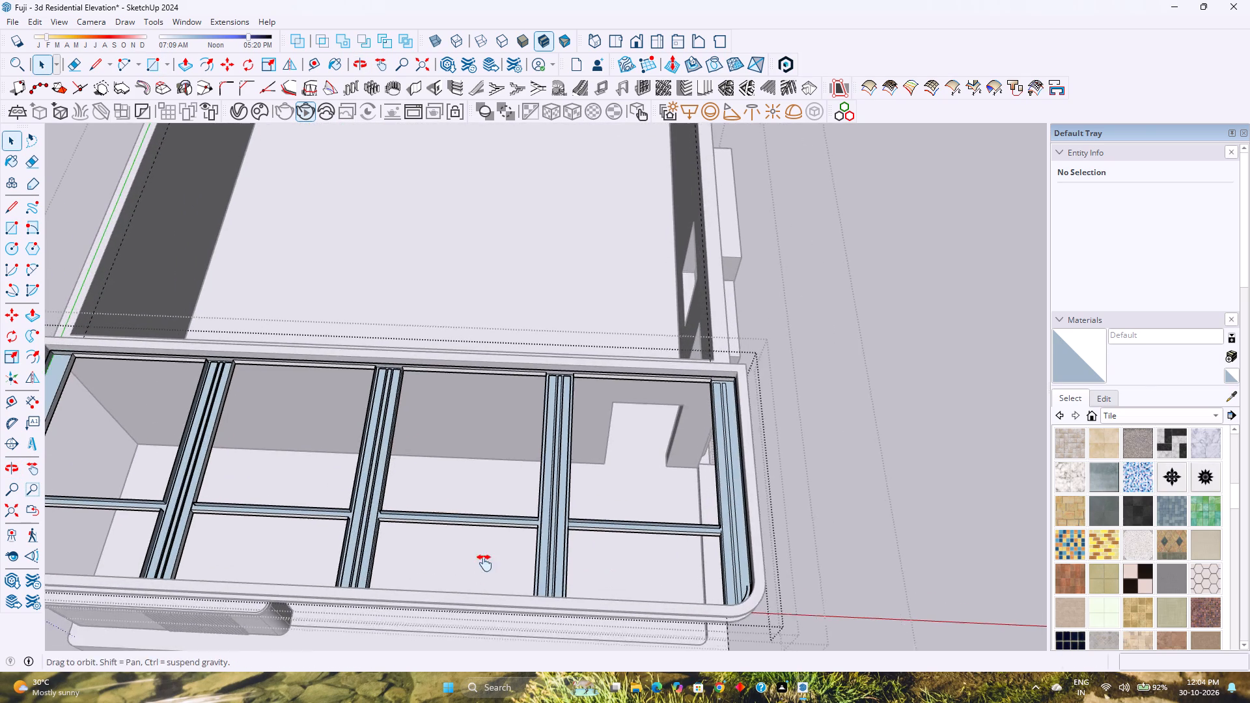
middle_click_drag(484, 563, 544, 508, "shift")
middle_click(544, 508, "shift")
middle_click_drag(696, 519, 417, 562)
middle_click_drag(449, 434, 604, 633, "shift")
middle_click(604, 633, "shift")
scroll(508, 476, "up", 2)
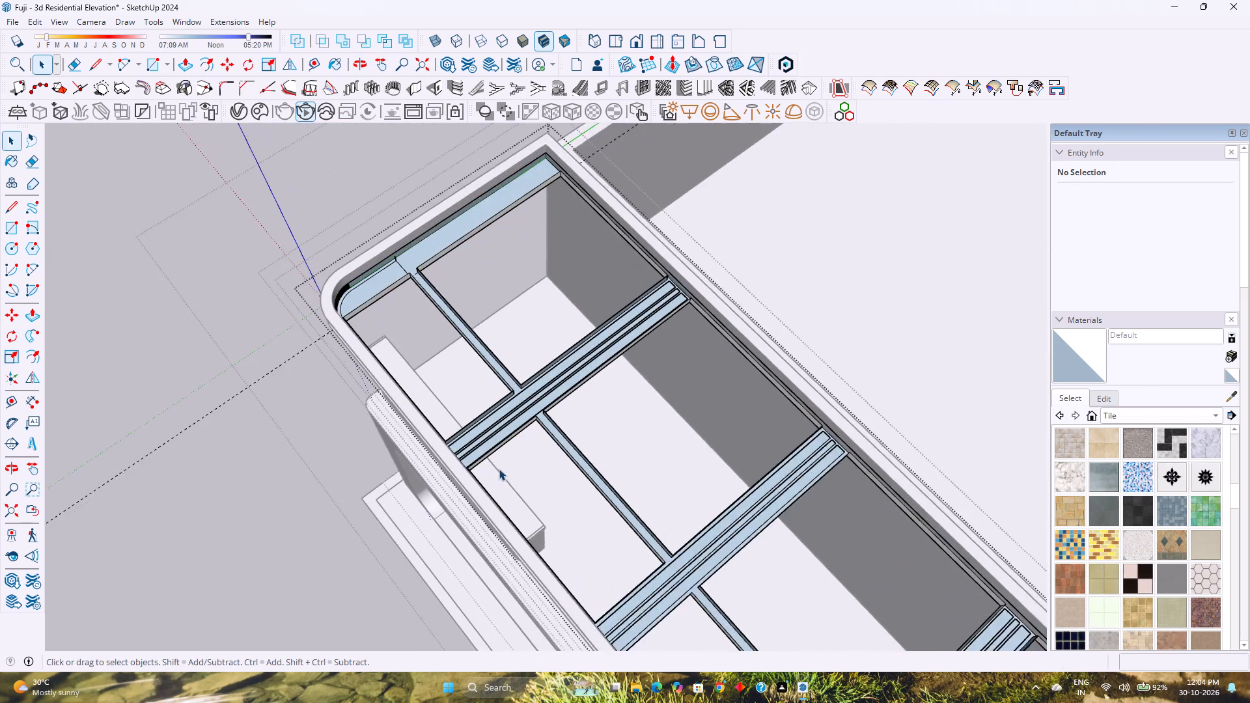
scroll(499, 469, "up", 5)
middle_click_drag(478, 465, 493, 611)
middle_click(493, 611)
scroll(449, 521, "down", 3)
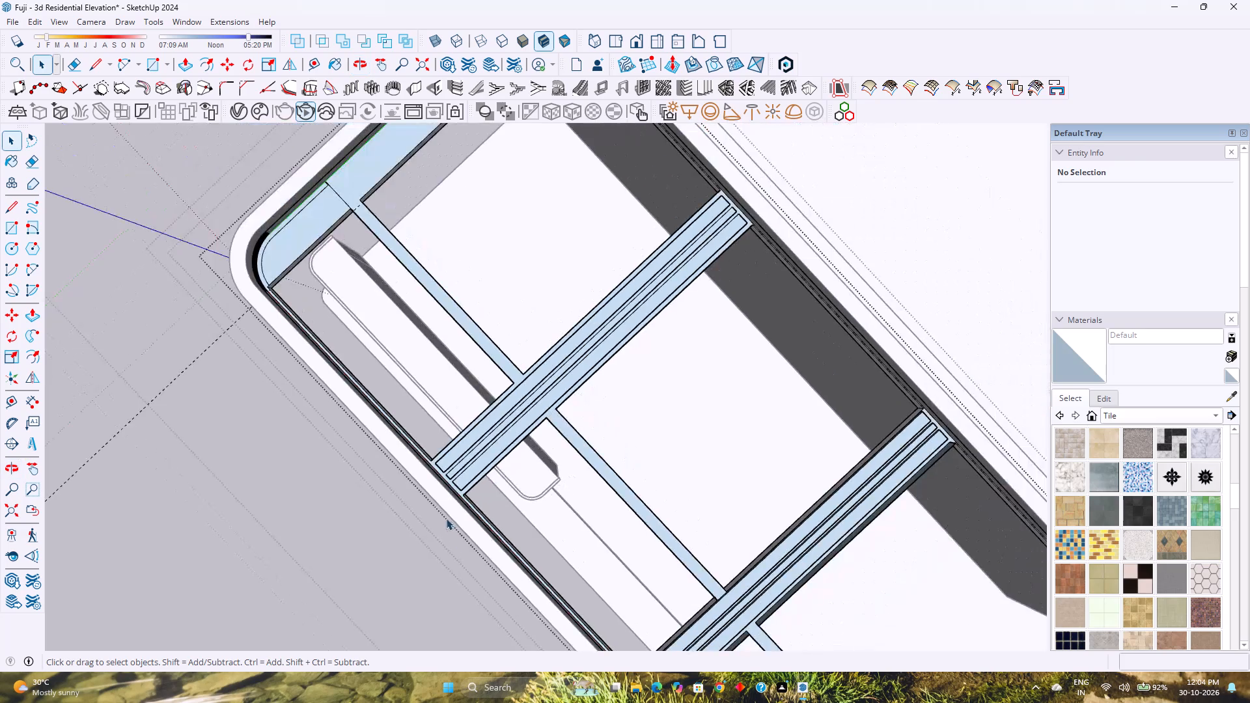
middle_click_drag(438, 504, 639, 698, "shift")
left_click(535, 383)
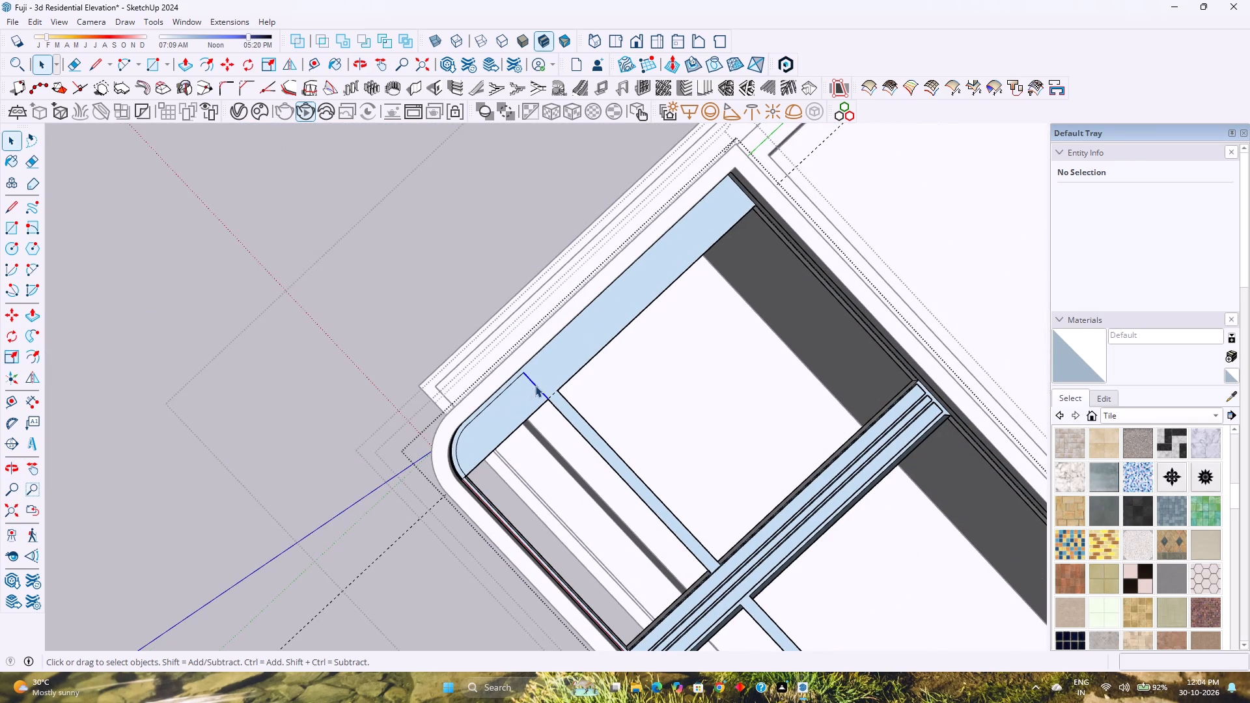
key("Delete")
left_click(494, 398)
key("Delete")
On the grooved end beam's underside, erase the corner arc between the innermost line and the wide groove strip.
scroll(505, 478, "down", 3)
middle_click_drag(517, 509, 410, 425, "shift")
middle_click(409, 424, "shift")
middle_click_drag(425, 431, 549, 342)
middle_click(555, 338)
scroll(590, 325, "down", 5)
middle_click_drag(478, 503, 584, 410, "shift")
middle_click_drag(600, 404, 467, 516)
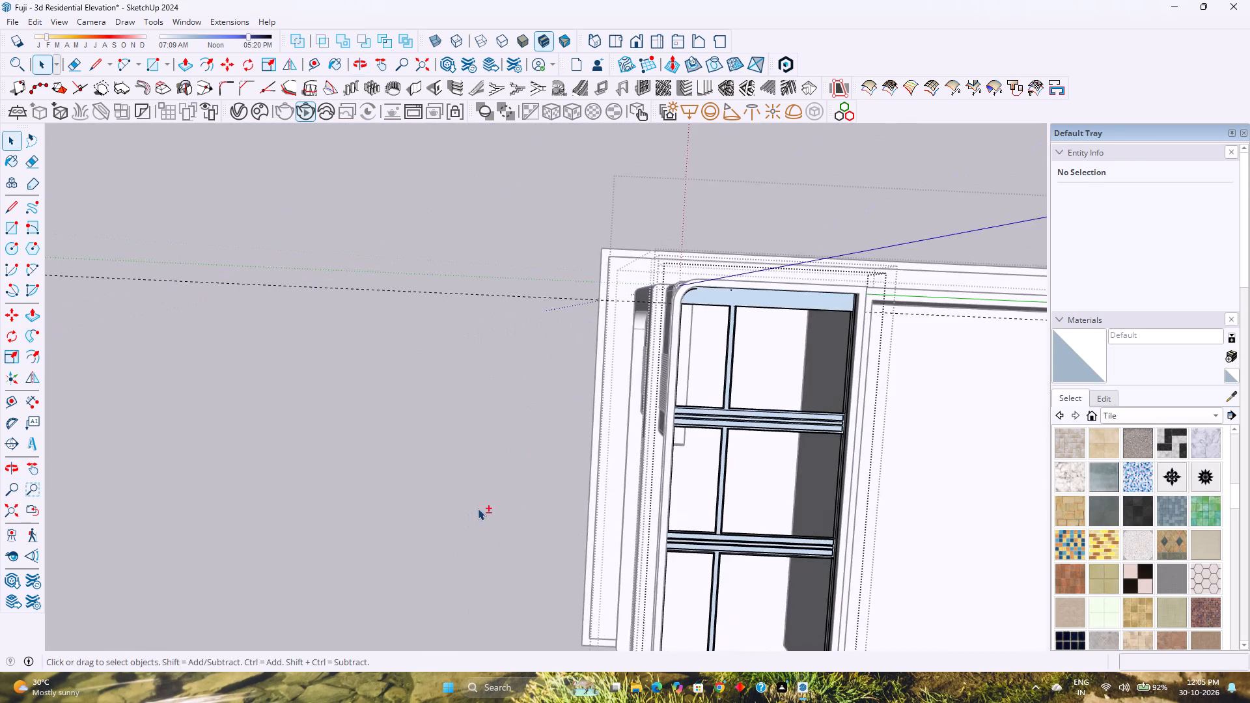
middle_click_drag(478, 508, 659, 384, "shift")
middle_click_drag(666, 381, 331, 458, "shift")
middle_click(331, 458, "shift")
middle_click_drag(331, 475, 648, 296)
middle_click(648, 296)
middle_click_drag(317, 488, 695, 320)
middle_click(695, 320)
middle_click_drag(591, 342, 431, 538, "shift")
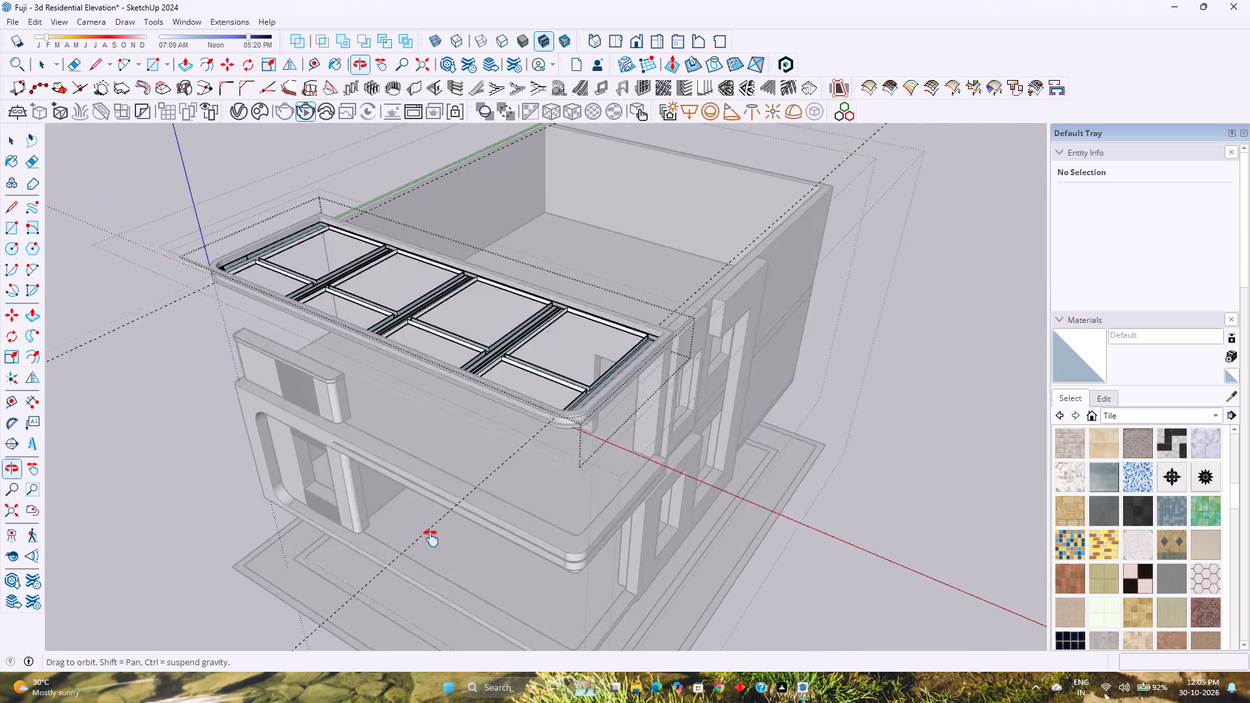
middle_click_drag(431, 538, 419, 553, "shift")
middle_click_drag(402, 543, 732, 354)
scroll(743, 283, "up", 4)
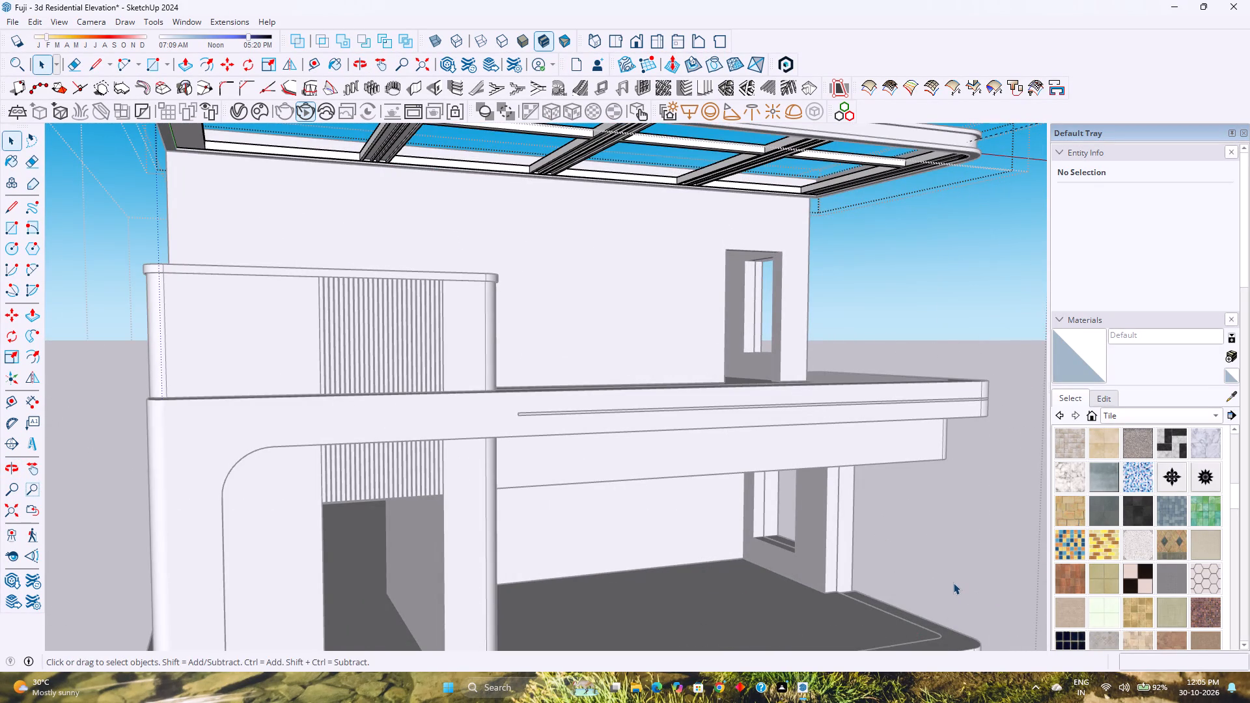
scroll(921, 173, "up", 1, "shift")
middle_click_drag(911, 180, 826, 222, "shift")
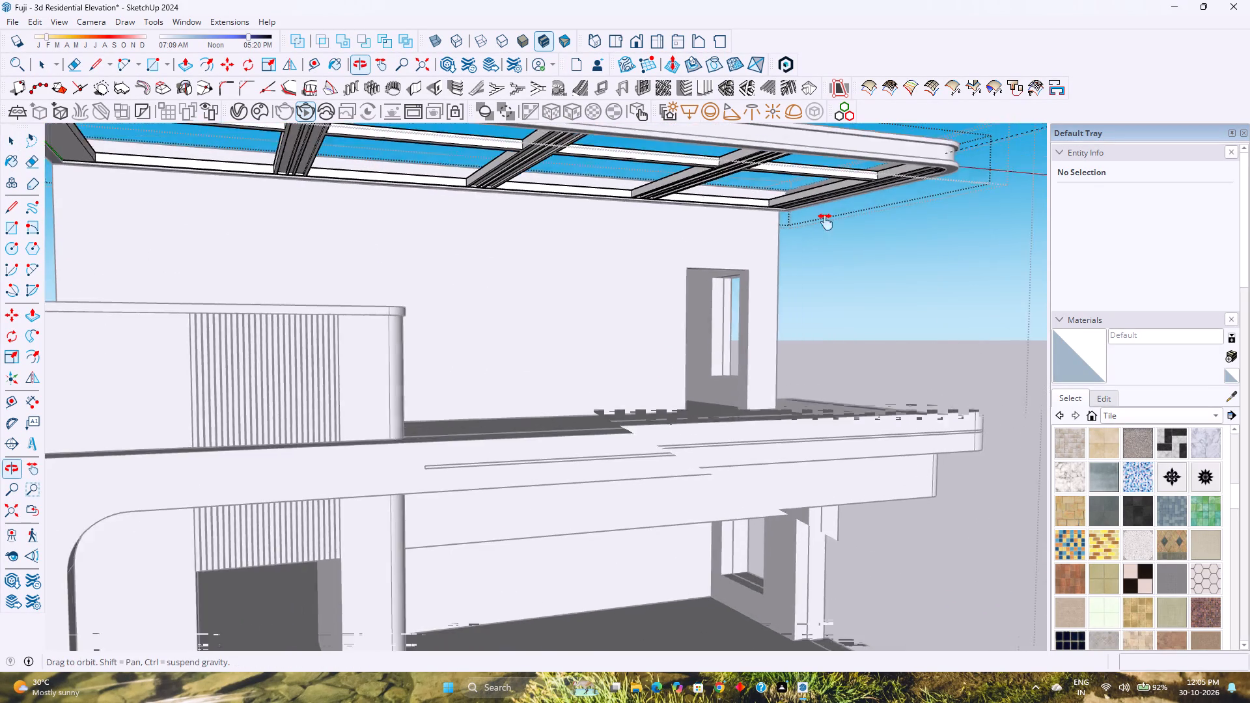
middle_click_drag(826, 222, 522, 389, "shift")
middle_click_drag(452, 387, 582, 238)
scroll(481, 377, "up", 10)
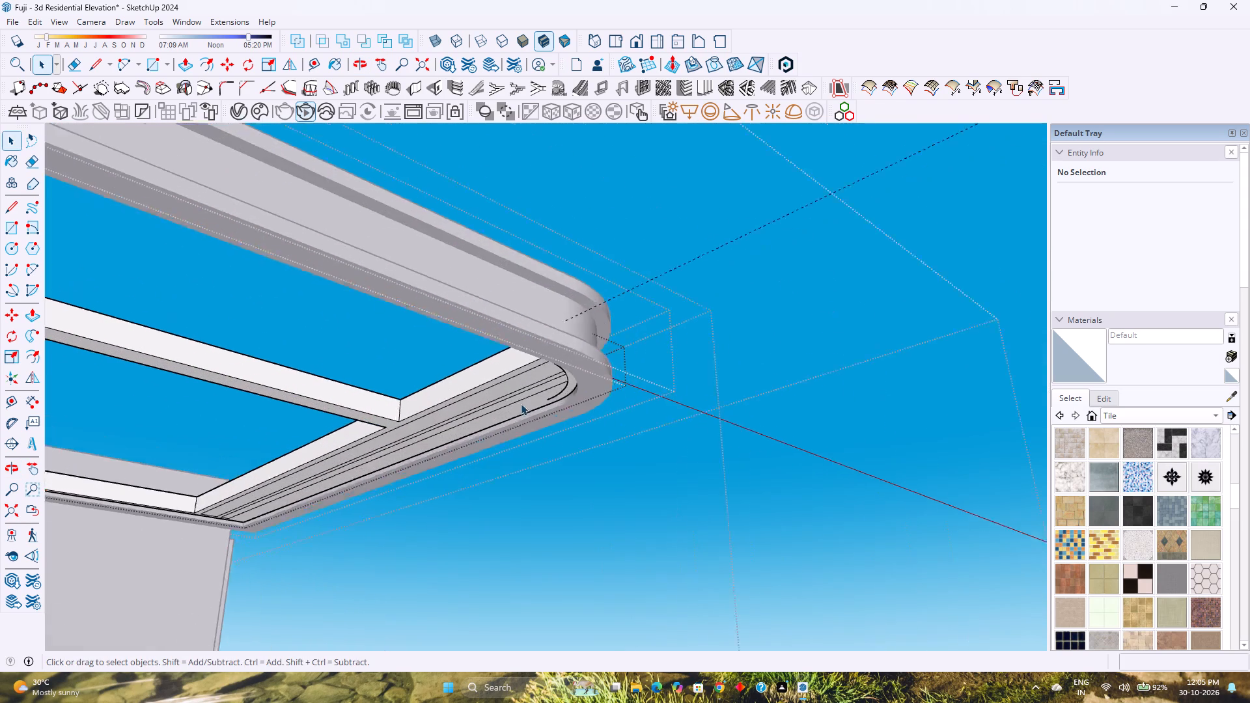
scroll(521, 404, "up", 3)
middle_click_drag(521, 387, 540, 318)
middle_click(540, 317)
scroll(569, 372, "up", 8)
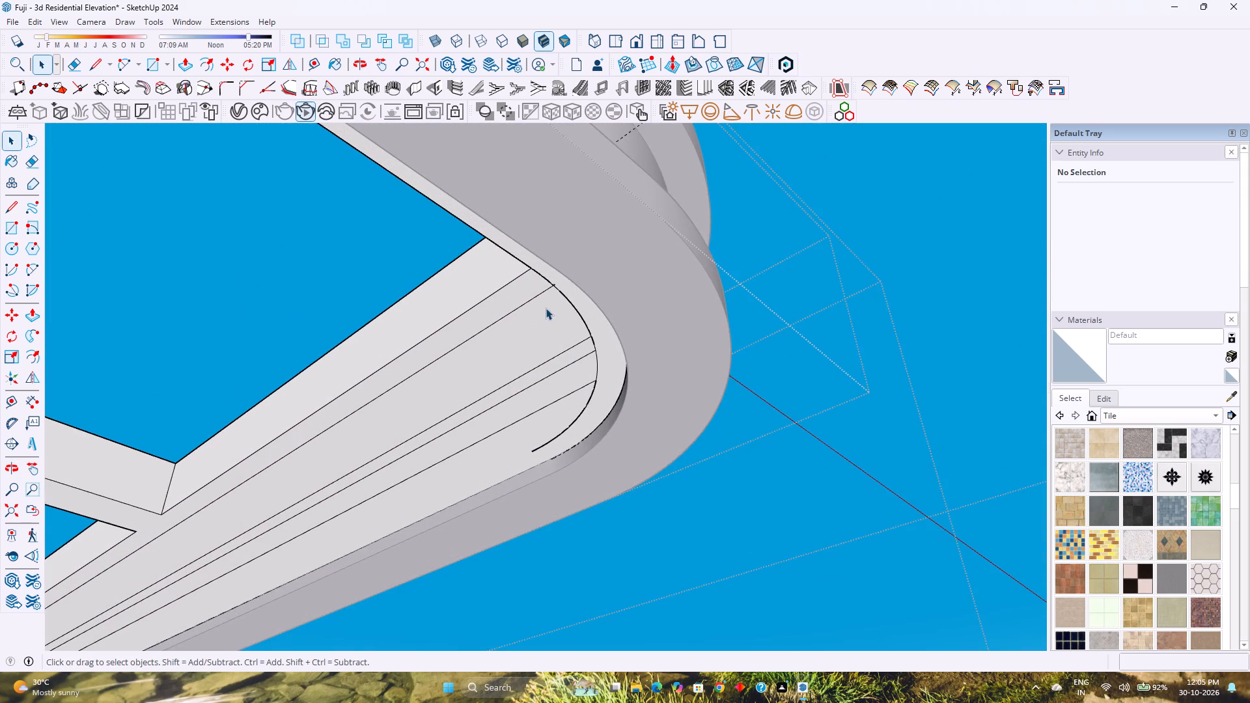
left_click(540, 277)
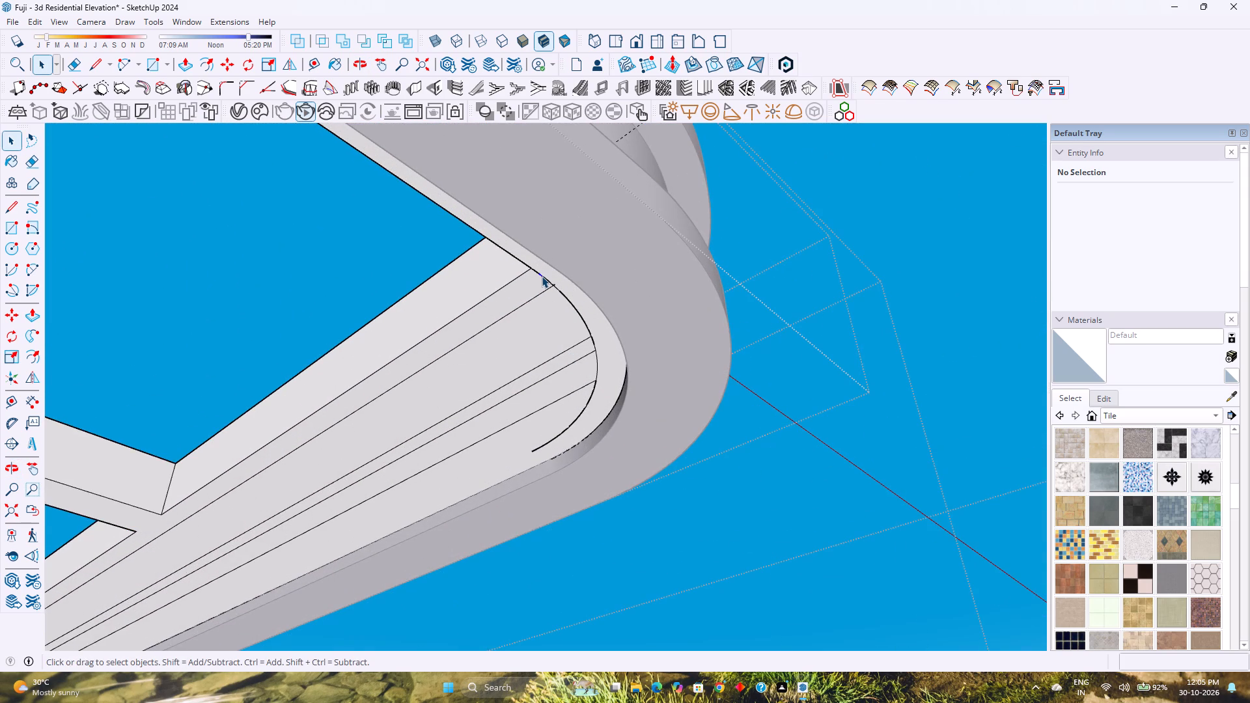
key("e")
left_click(542, 277)
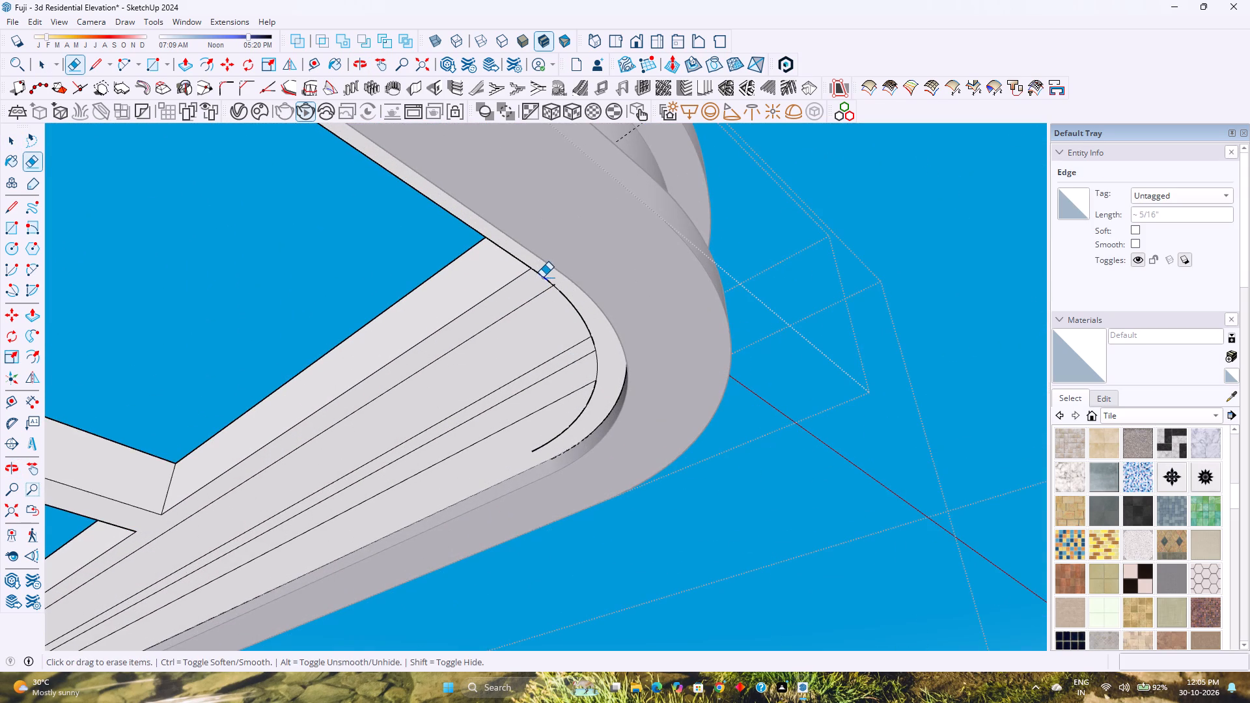
left_click(550, 279)
left_click(538, 275)
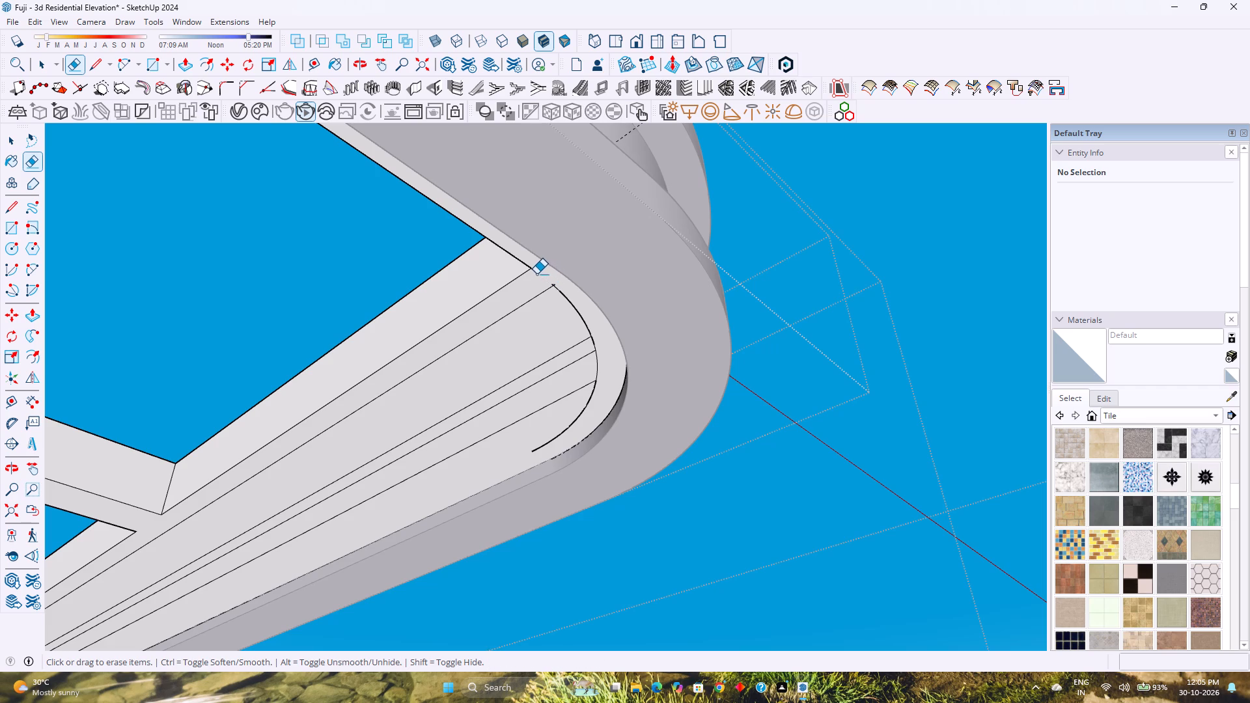
scroll(548, 294, "up", 11)
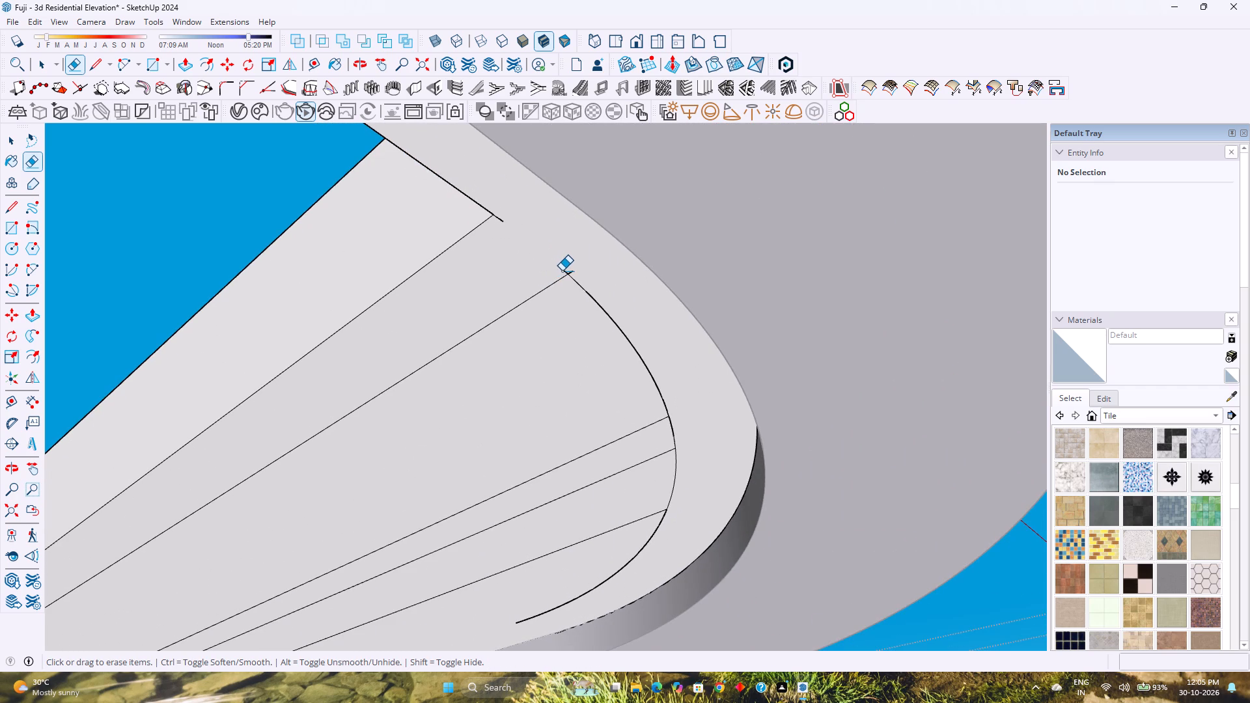
left_click(563, 270)
left_click(501, 221)
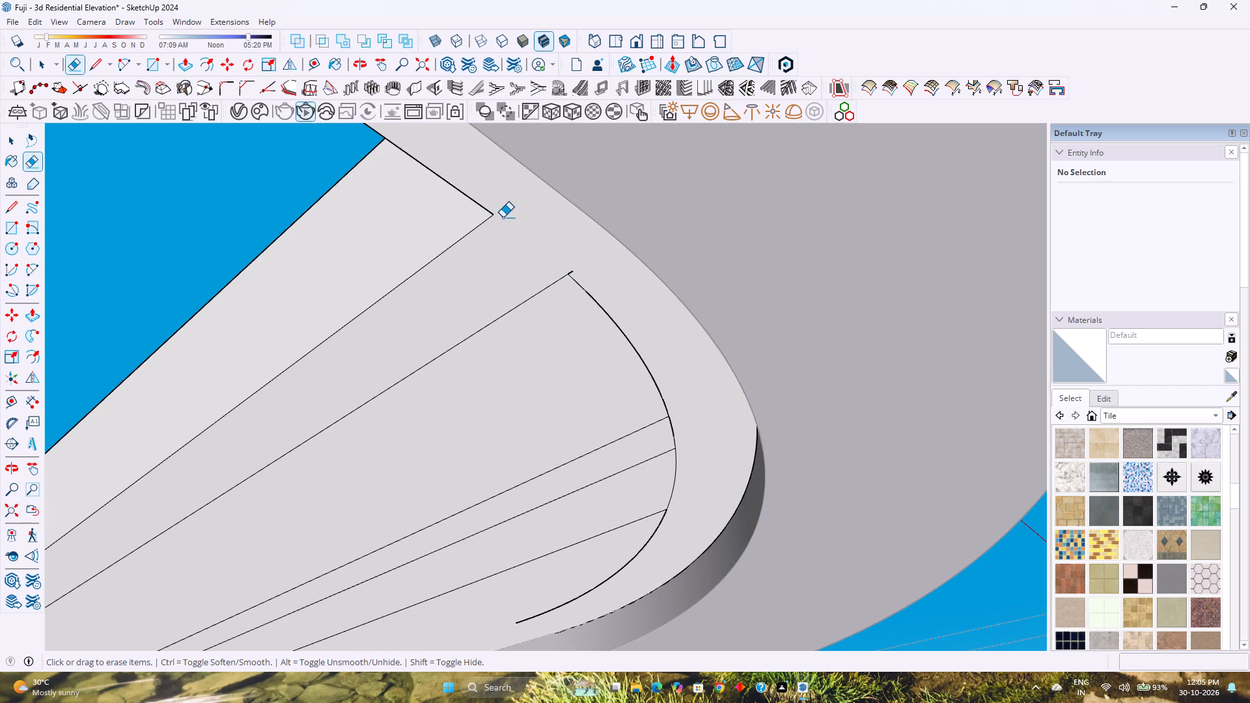
Erase the corner arc between the two groove strips and the leftover stub at the wide strip's corner.
left_click_drag(676, 432, 670, 437)
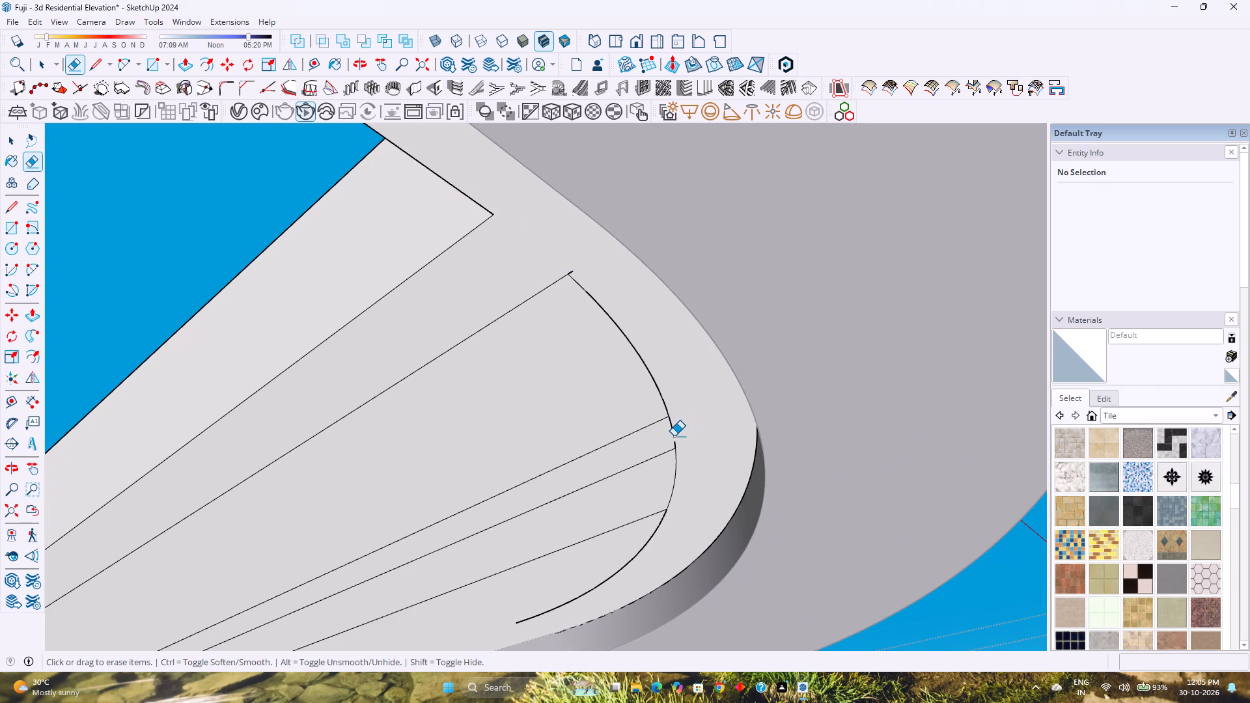
left_click(673, 427)
left_click(672, 424)
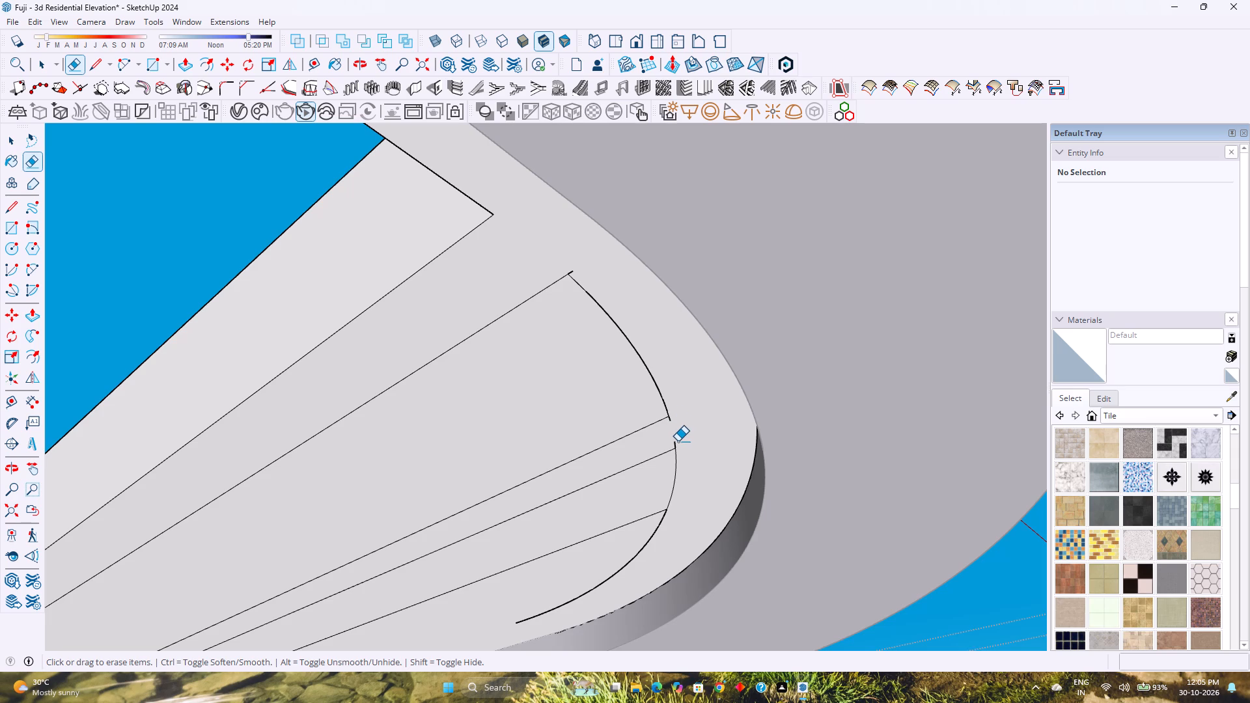
left_click(676, 443)
left_click(670, 422)
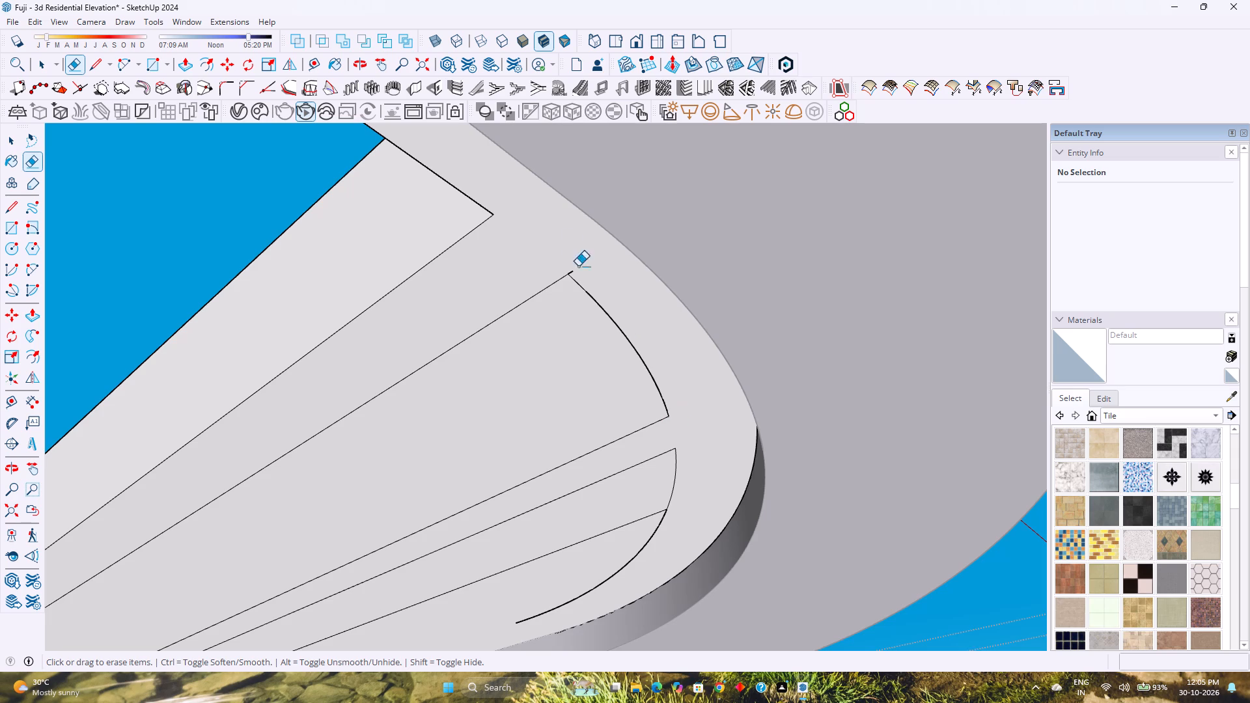
left_click(570, 271)
Erase the remaining corner arc from the narrow groove strip's outer line towards the beam's outer edge.
scroll(614, 539, "down", 2)
middle_click_drag(626, 426, 631, 417, "shift")
middle_click_drag(581, 519, 593, 366, "shift")
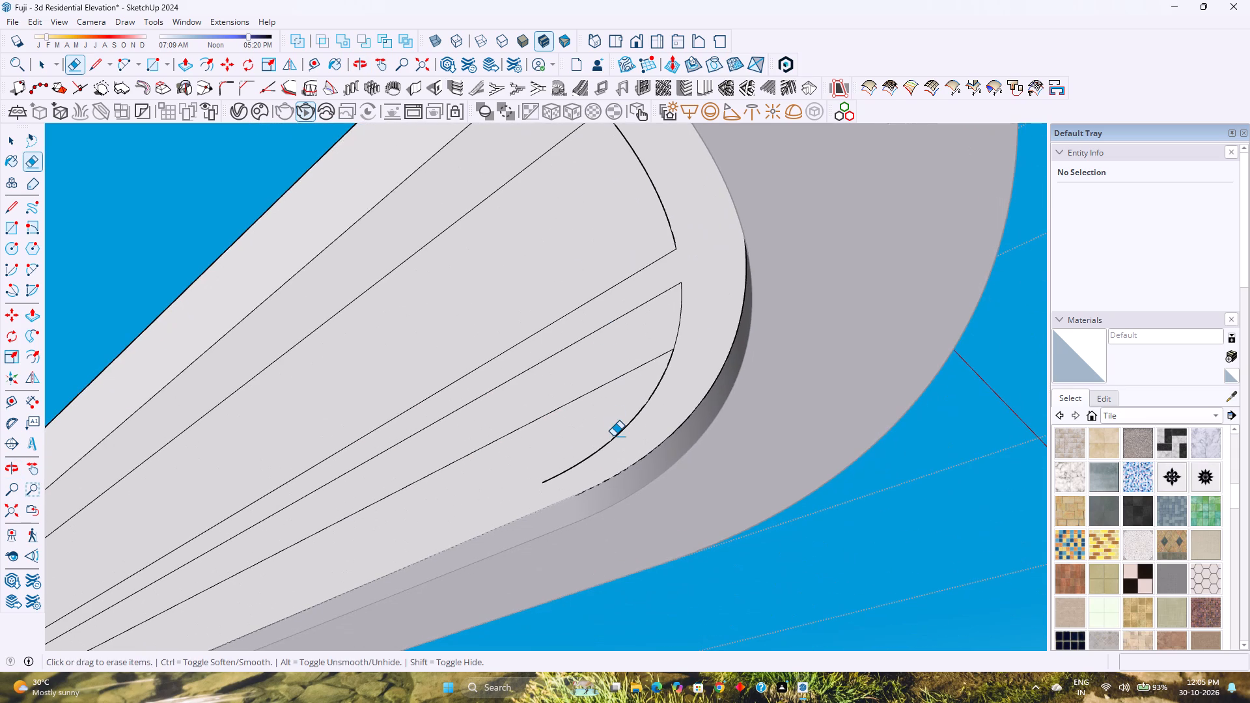
left_click(614, 435)
left_click_drag(615, 435, 576, 466)
left_click_drag(576, 466, 609, 434)
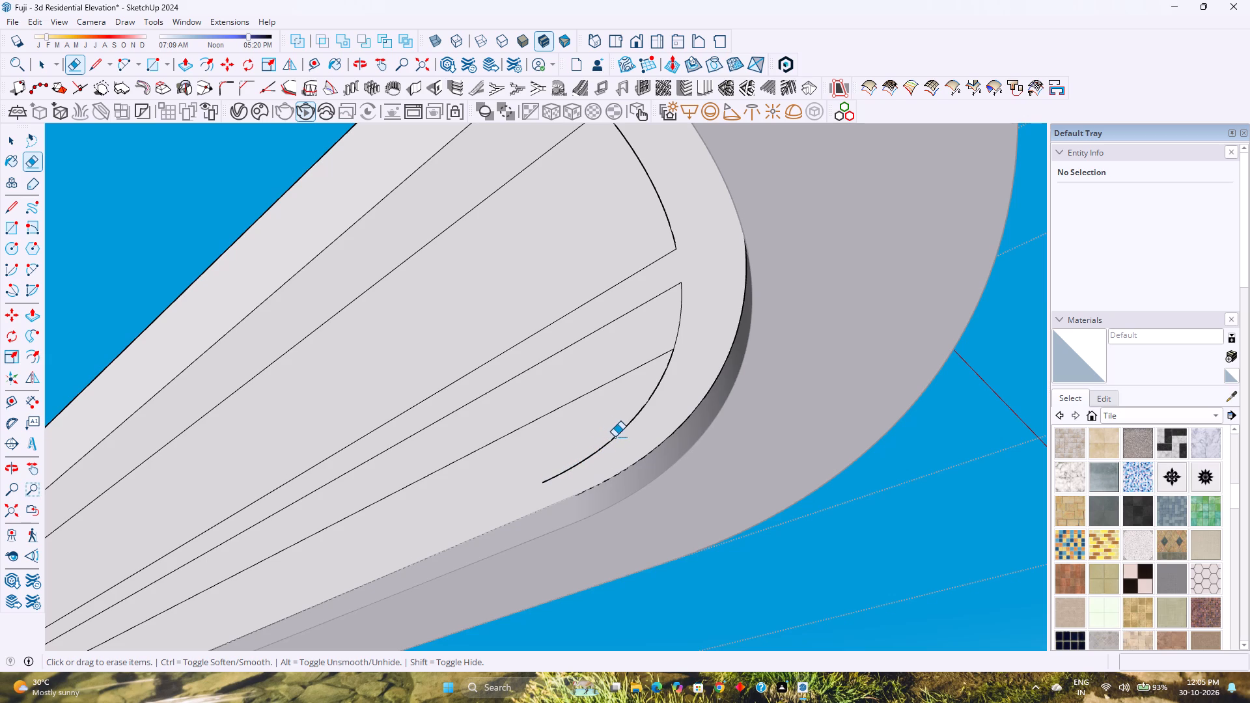
middle_click_drag(615, 437, 709, 531)
scroll(709, 531, "down", 1)
middle_click_drag(618, 430, 787, 628)
middle_click_drag(785, 626, 779, 620)
middle_click_drag(584, 341, 627, 529)
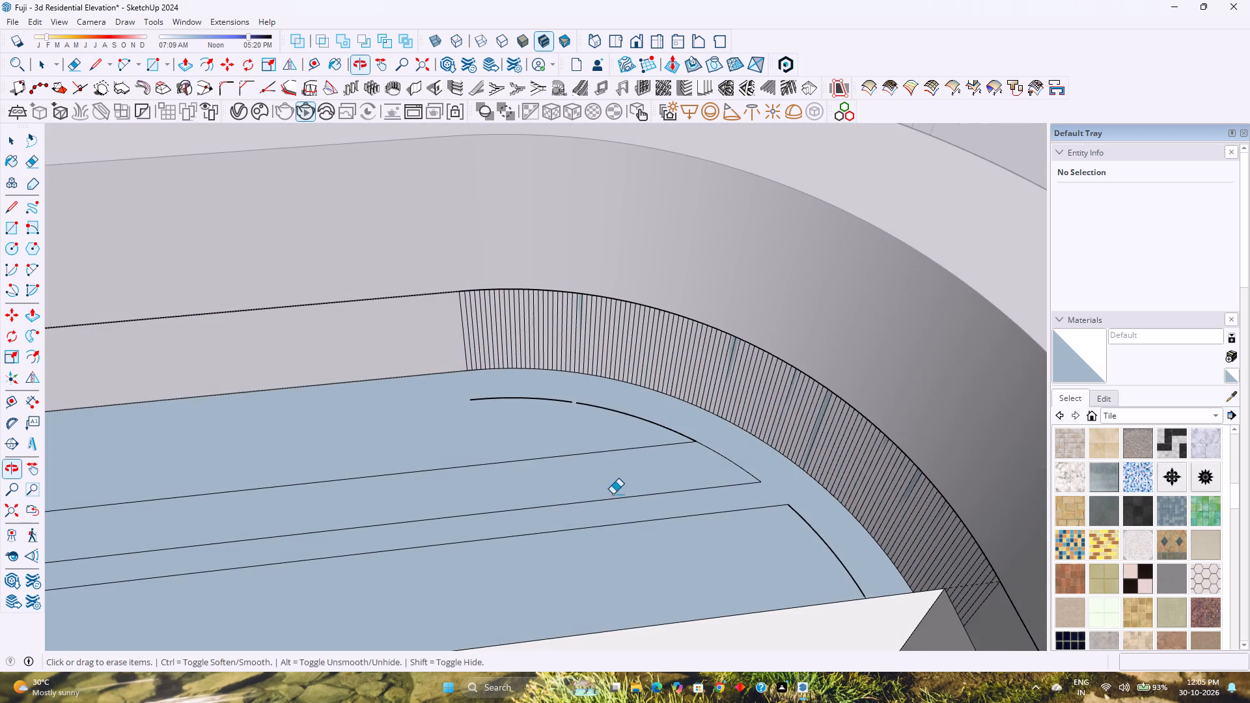
left_click_drag(622, 411, 579, 402)
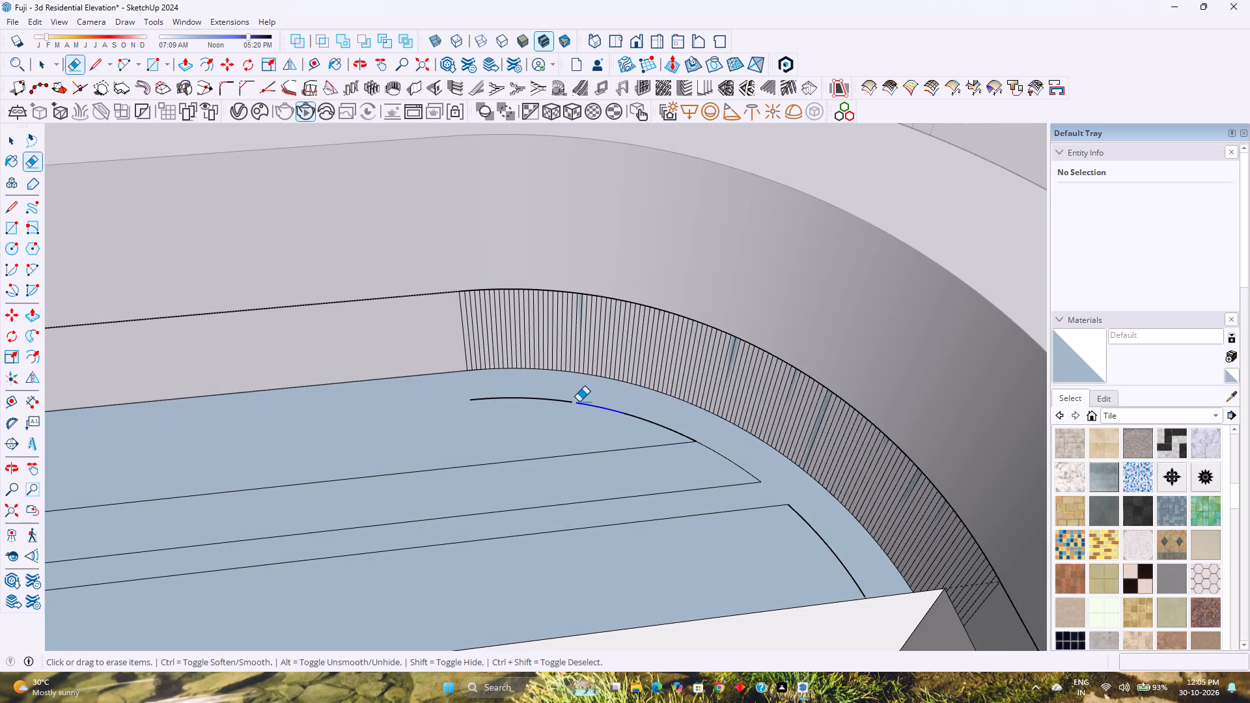
left_click_drag(579, 402, 464, 400)
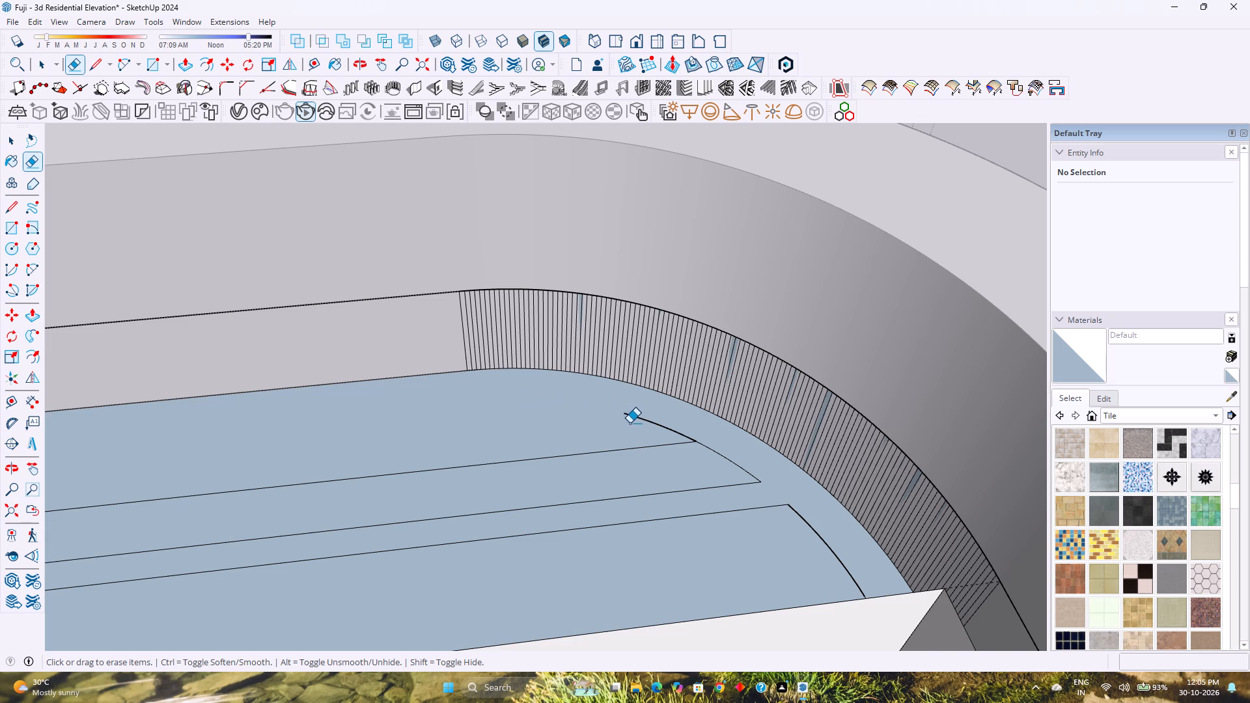
left_click_drag(619, 416, 673, 430)
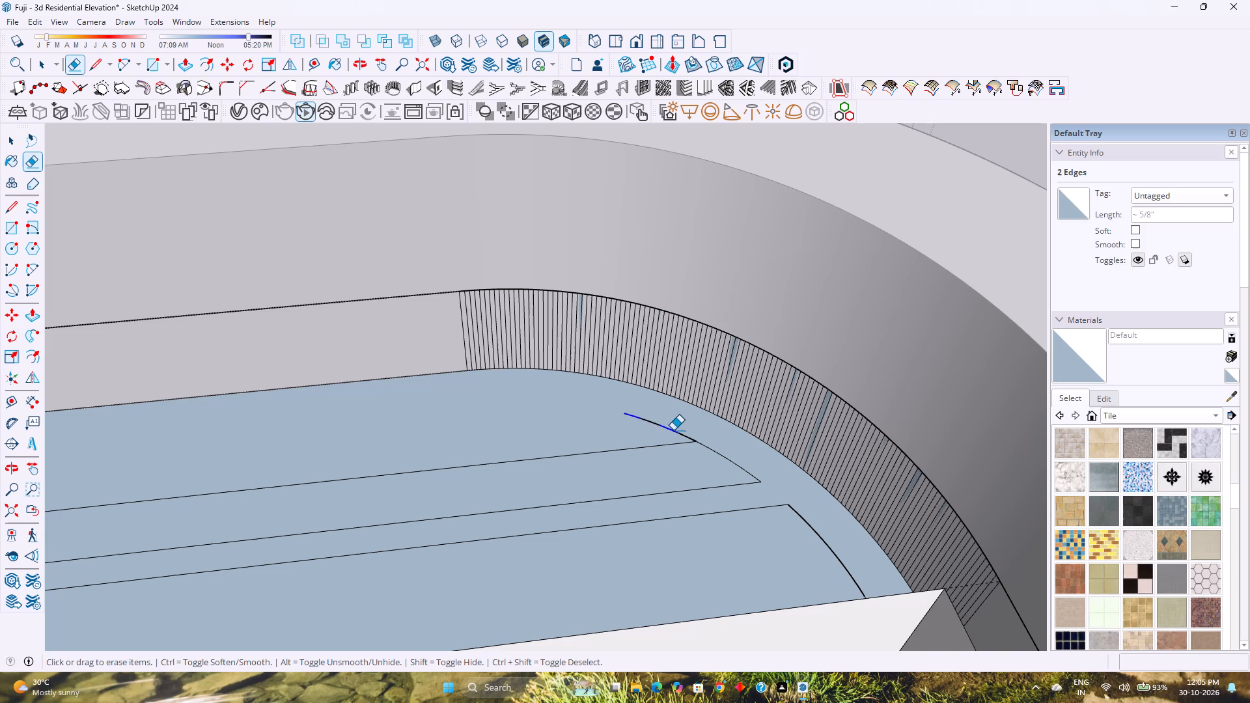
left_click_drag(673, 430, 687, 436)
left_click_drag(684, 435, 641, 418)
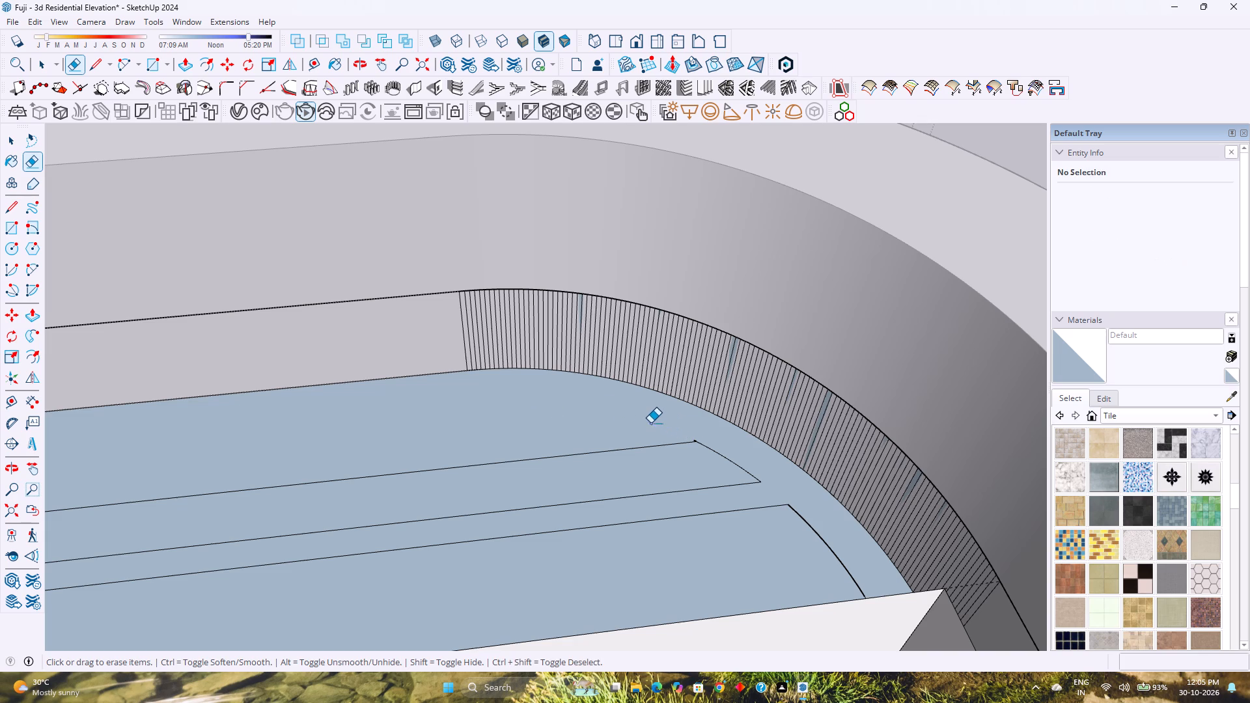
scroll(692, 441, "up", 14)
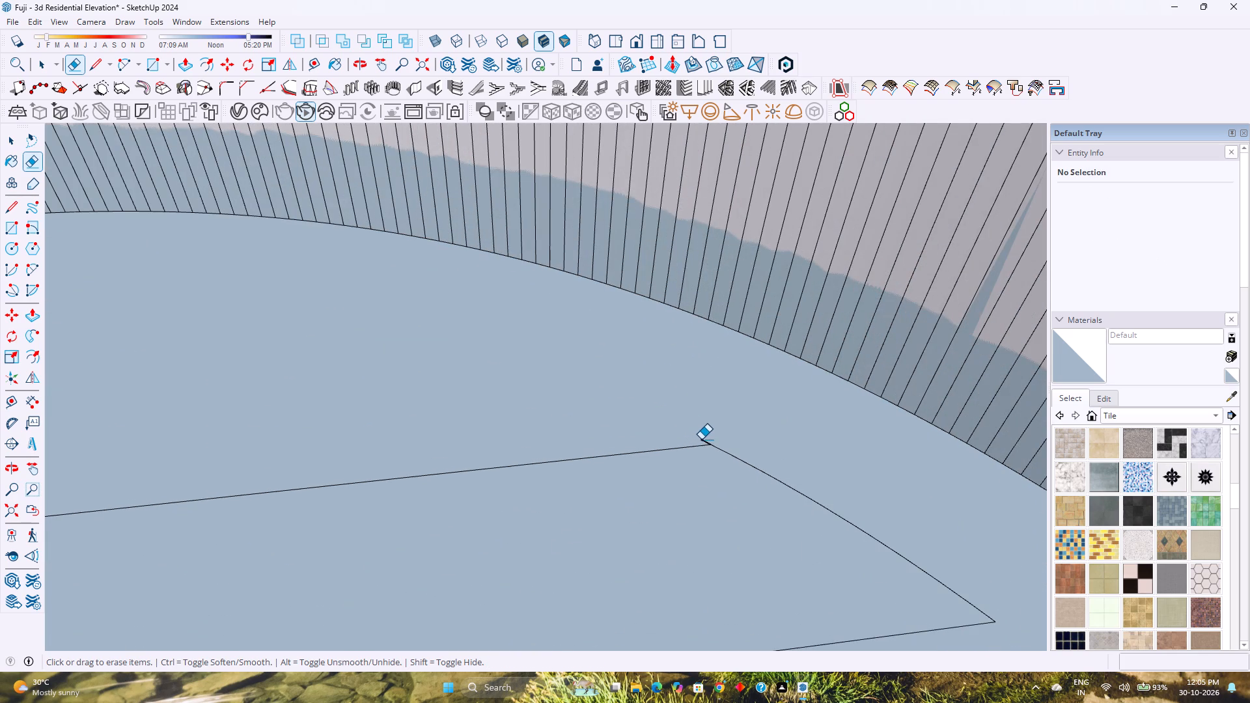
left_click(701, 439)
Recess the wide and narrow groove strips on the grooved end beam's underside by 1" with Push/Pull.
scroll(635, 413, "down", 18)
middle_click_drag(653, 422, 666, 479)
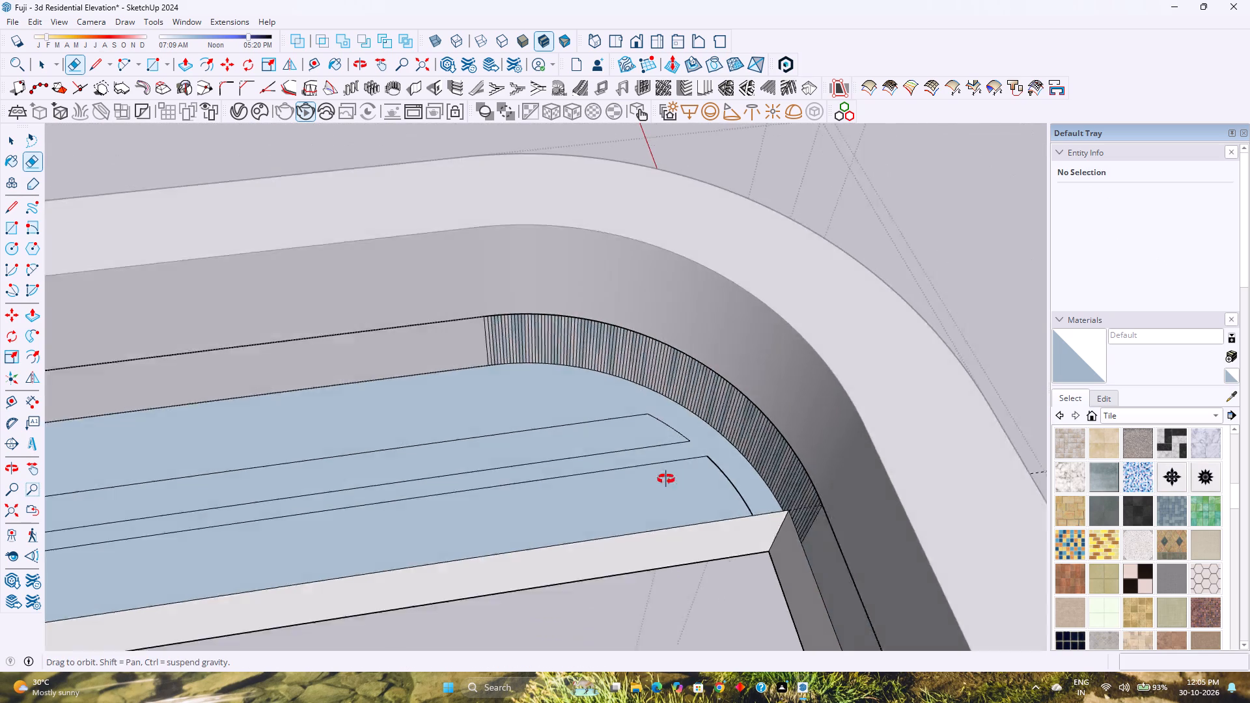
middle_click_drag(666, 479, 430, 348)
scroll(440, 346, "down", 3)
middle_click_drag(596, 438, 372, 295)
scroll(368, 270, "down", 8)
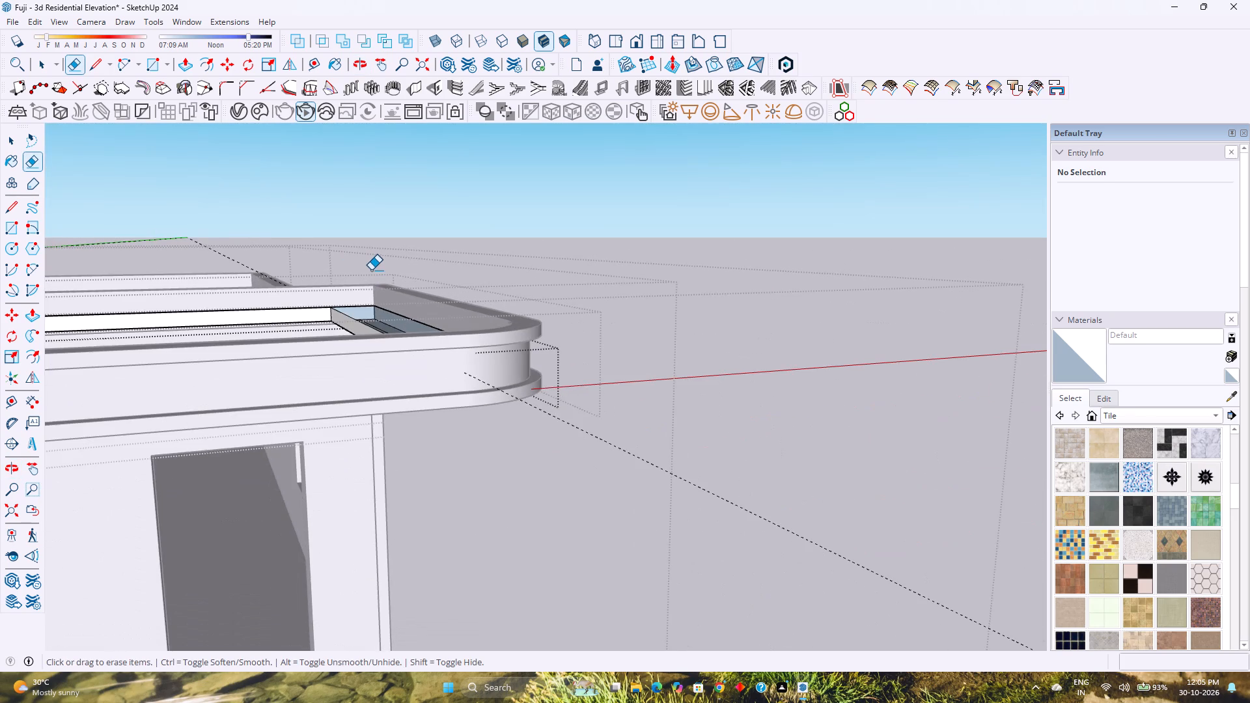
key("space")
scroll(406, 295, "down", 3)
middle_click_drag(417, 303, 517, 454, "shift")
middle_click_drag(484, 439, 405, 302)
middle_click(404, 298)
scroll(479, 432, "down", 3)
middle_click_drag(495, 507, 494, 506, "shift")
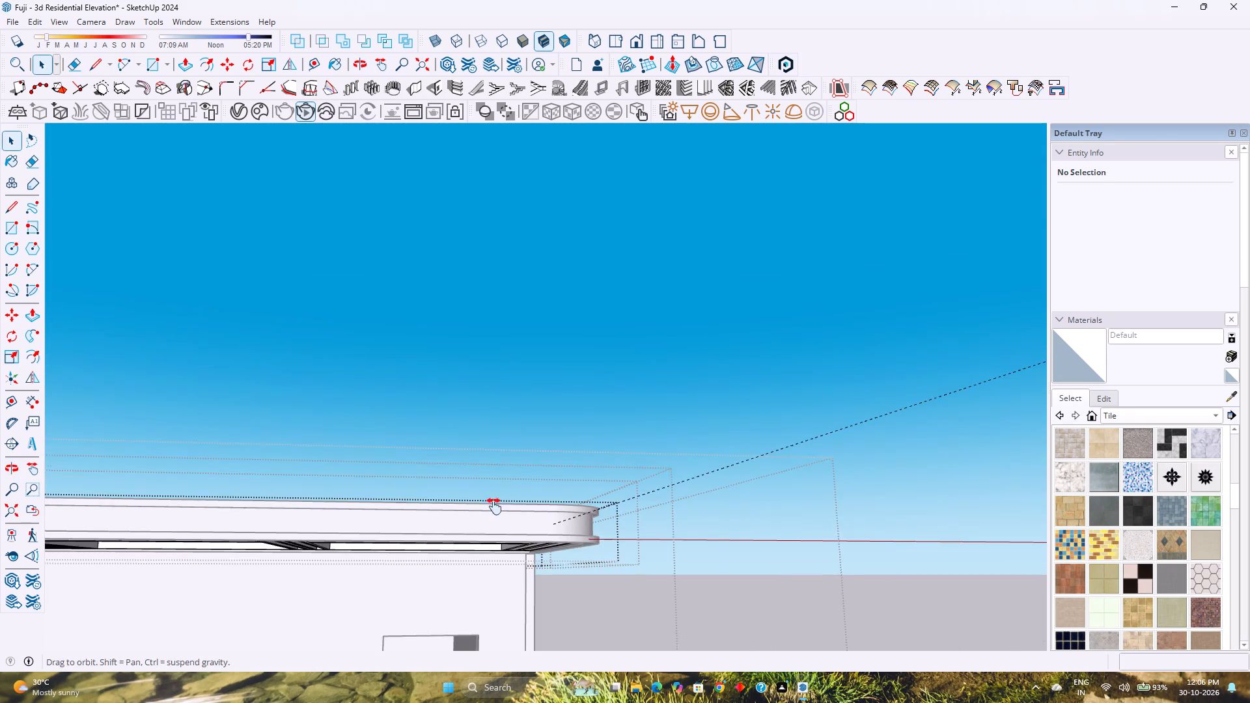
middle_click_drag(494, 506, 449, 356, "shift")
scroll(520, 411, "up", 9)
scroll(466, 463, "up", 2)
middle_click_drag(465, 465, 443, 387)
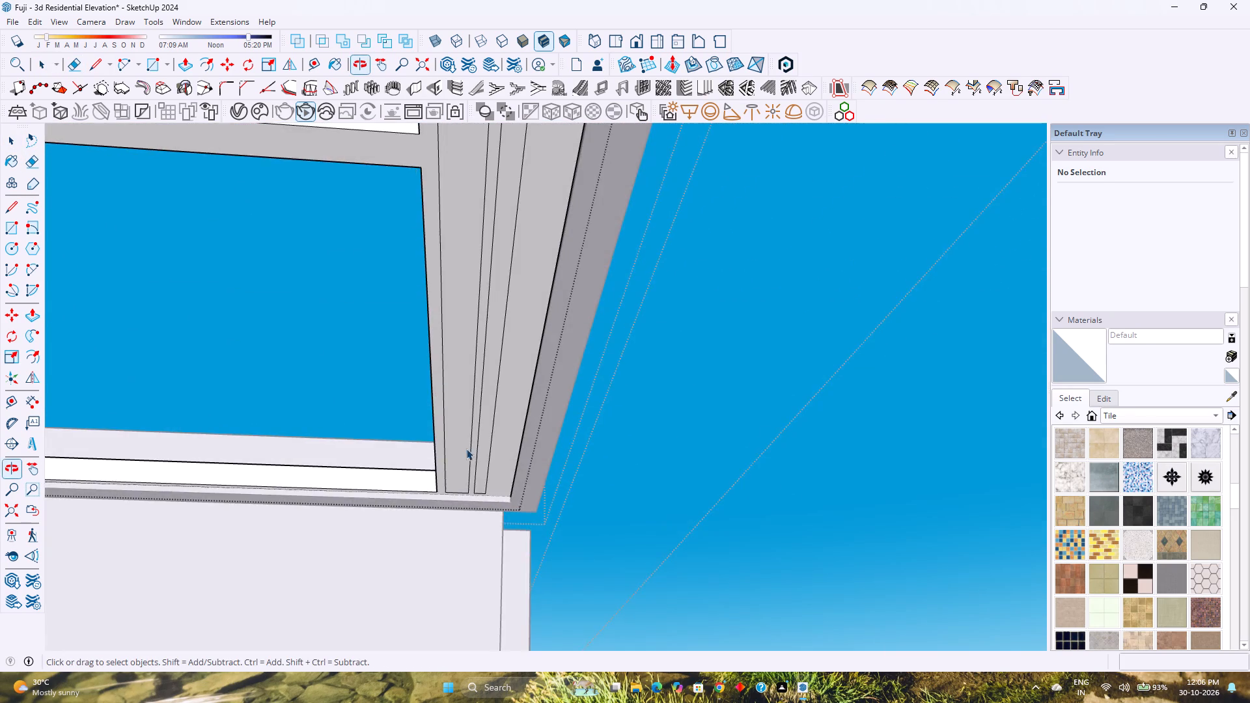
scroll(467, 462, "up", 3)
key("p")
left_click(454, 458)
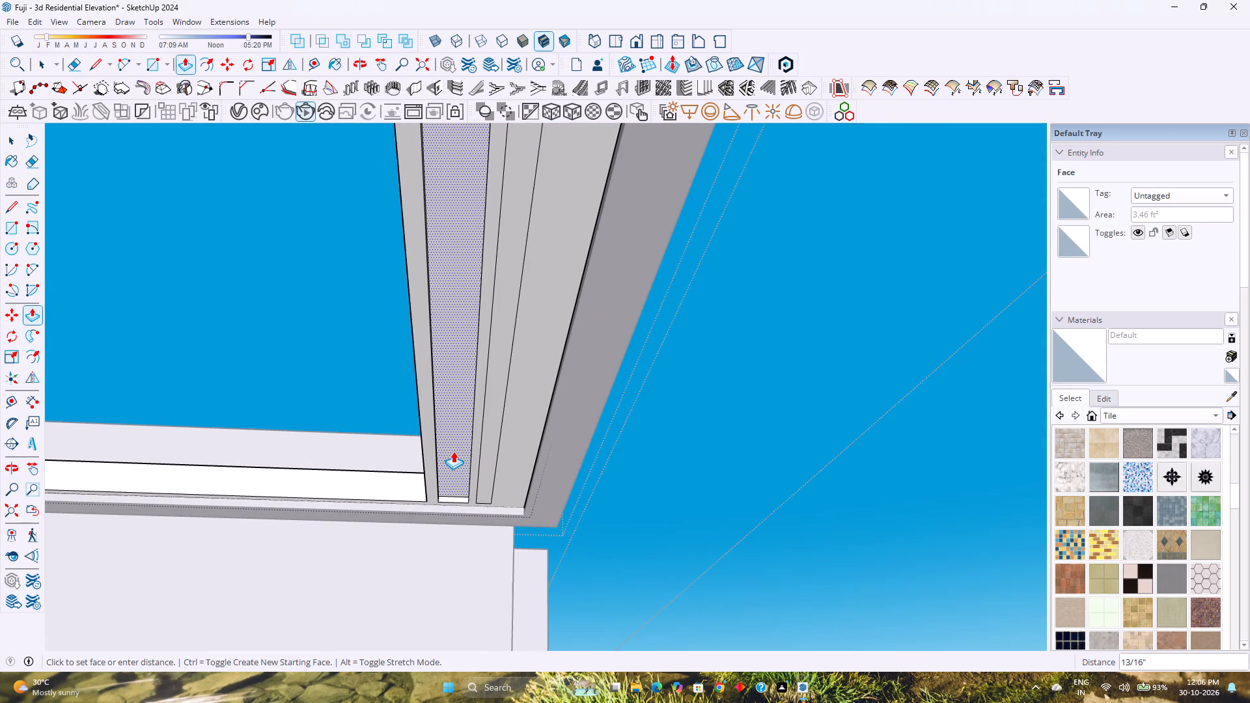
key("1")
key("Return")
double_click(486, 477)
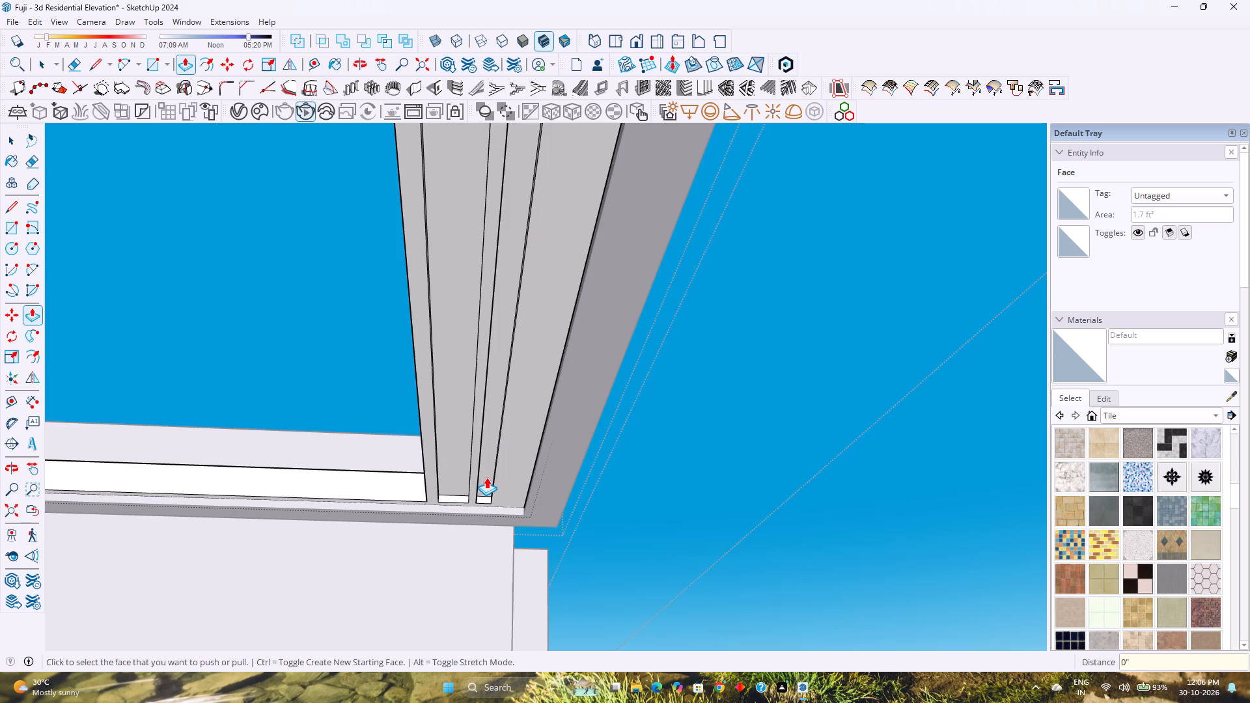
Copy four groove edge lines from a crossbeam's underside onto the plain end beam, aligned with the end corner of its inner edge.
scroll(485, 476, "down", 14)
key("space")
scroll(432, 472, "down", 4)
middle_click_drag(332, 478, 745, 446, "shift")
scroll(456, 434, "up", 14)
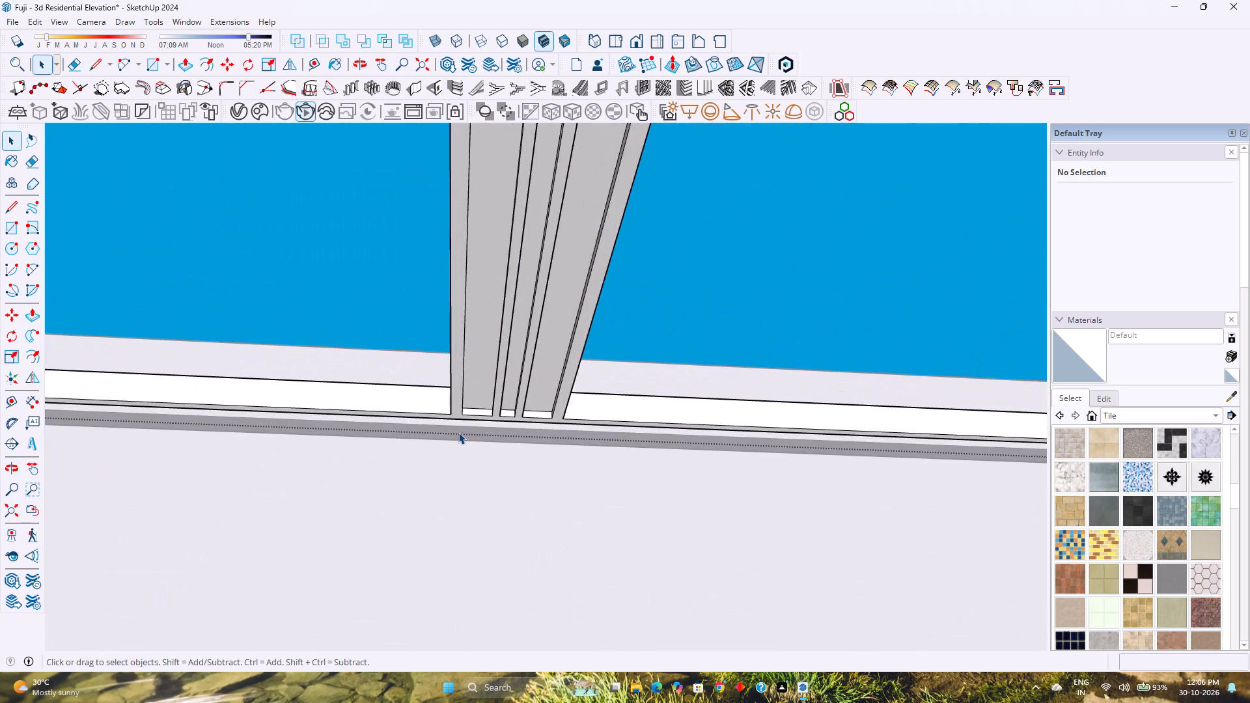
scroll(458, 432, "up", 4)
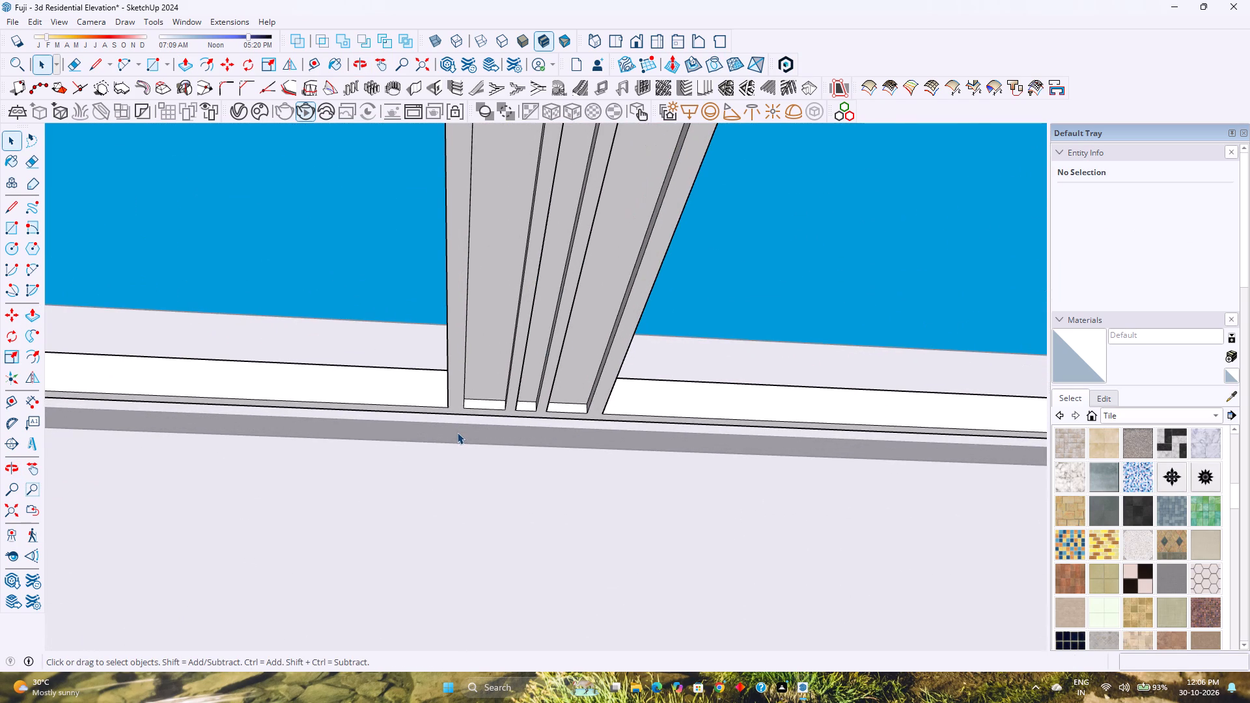
left_click(606, 405)
left_click(589, 404, "ctrl")
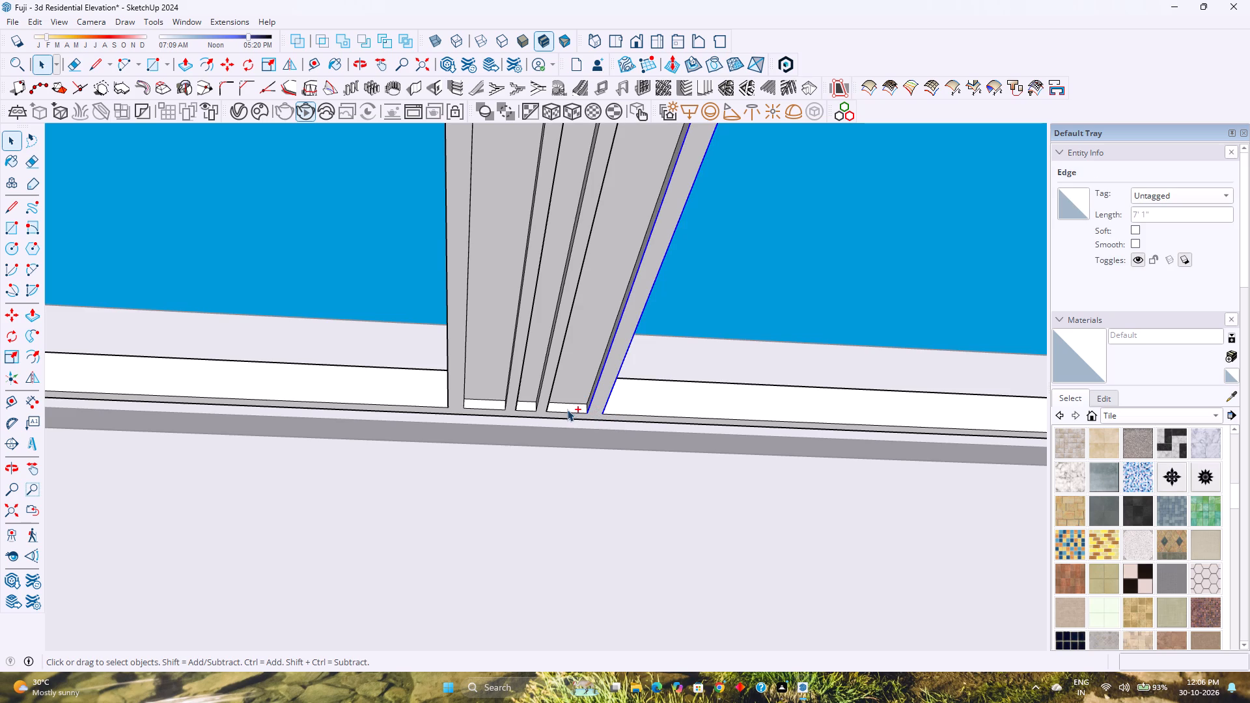
left_click(548, 400, "ctrl")
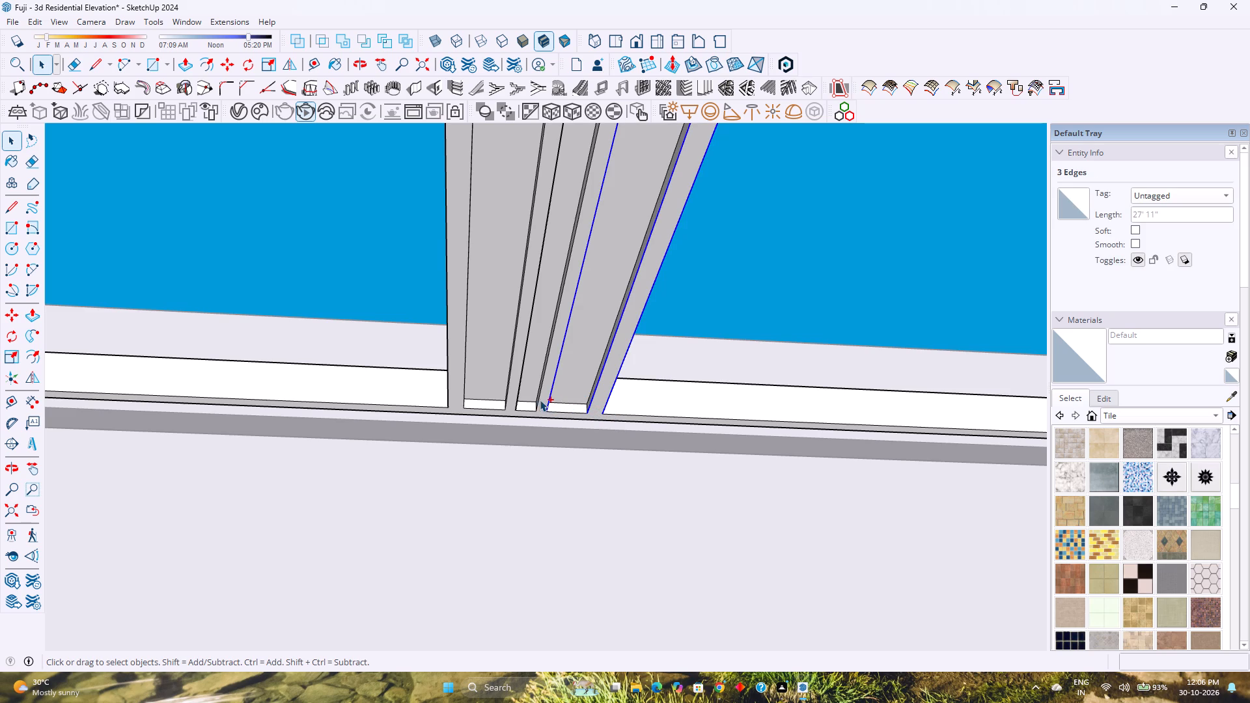
left_click(540, 400, "ctrl")
key("m")
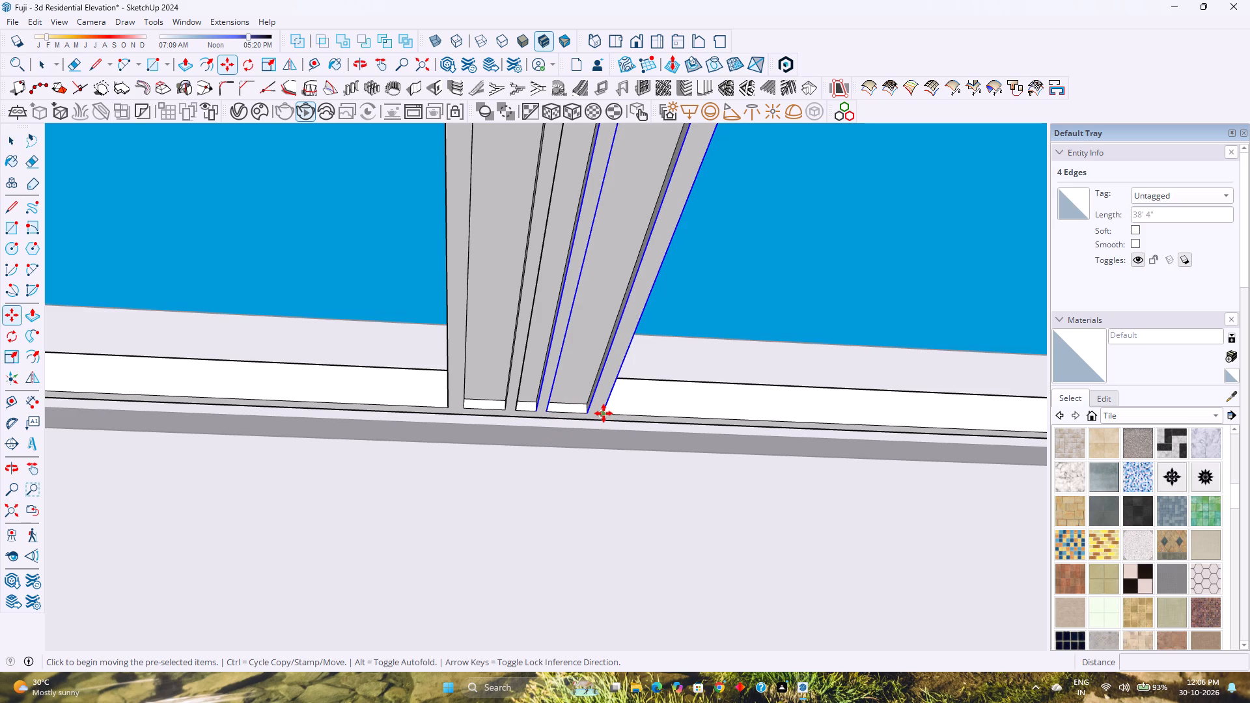
left_click(604, 413)
scroll(449, 401, "down", 10)
middle_click_drag(296, 406, 335, 406, "shift")
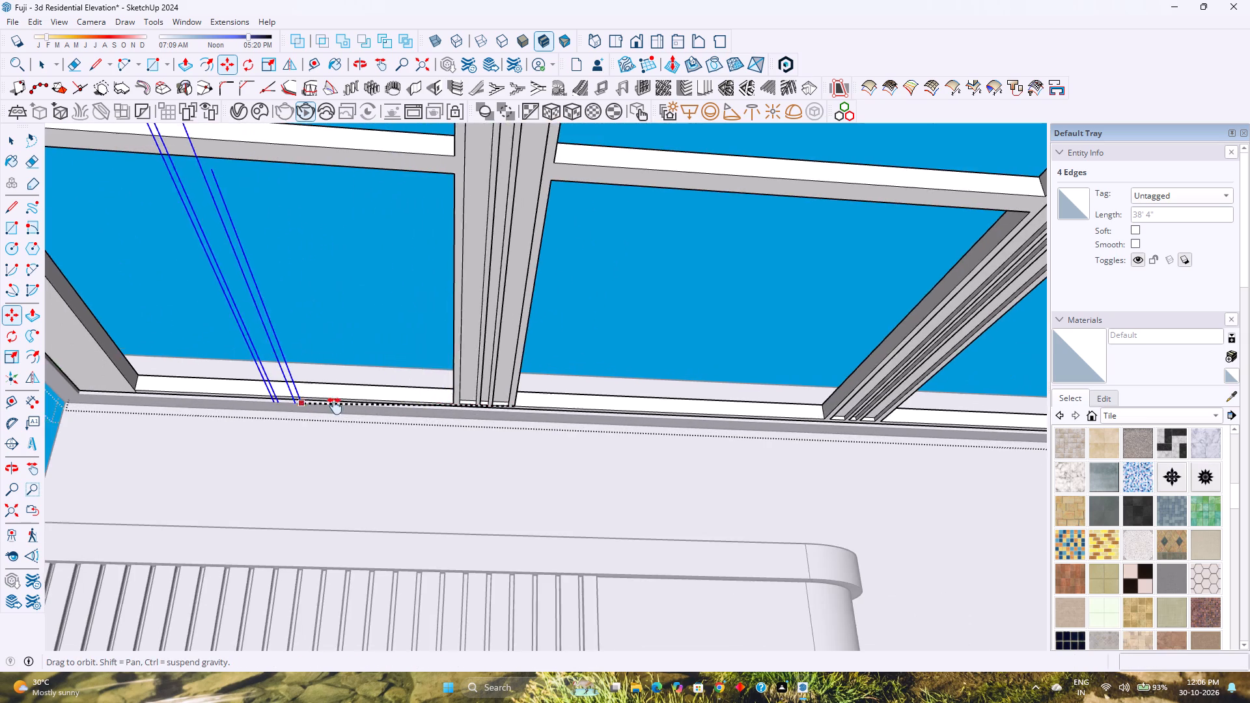
middle_click_drag(335, 406, 442, 419, "shift")
scroll(257, 398, "up", 11)
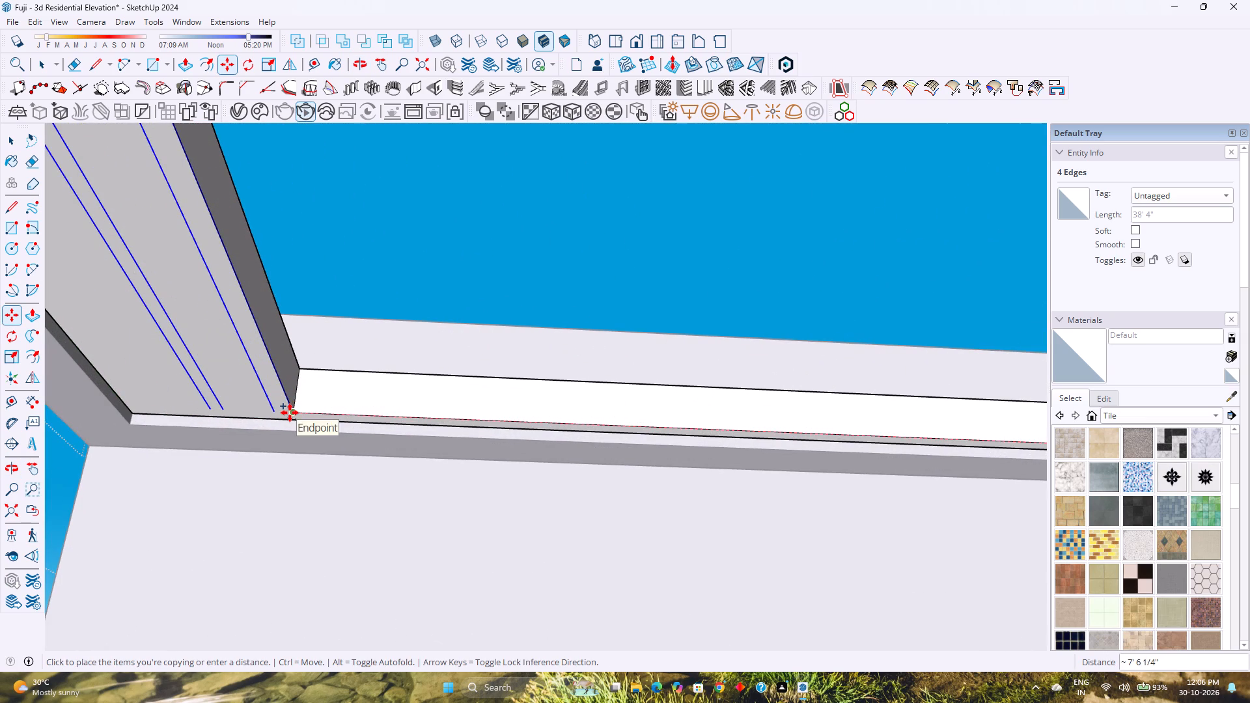
left_click(290, 413)
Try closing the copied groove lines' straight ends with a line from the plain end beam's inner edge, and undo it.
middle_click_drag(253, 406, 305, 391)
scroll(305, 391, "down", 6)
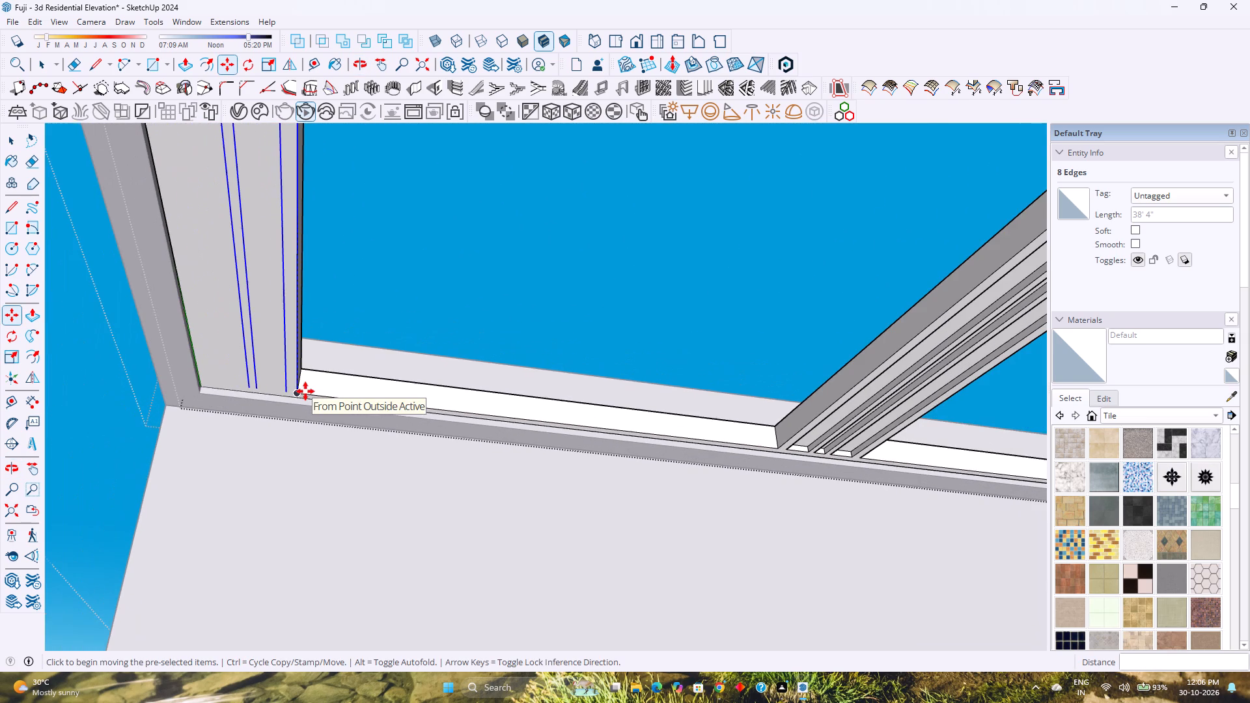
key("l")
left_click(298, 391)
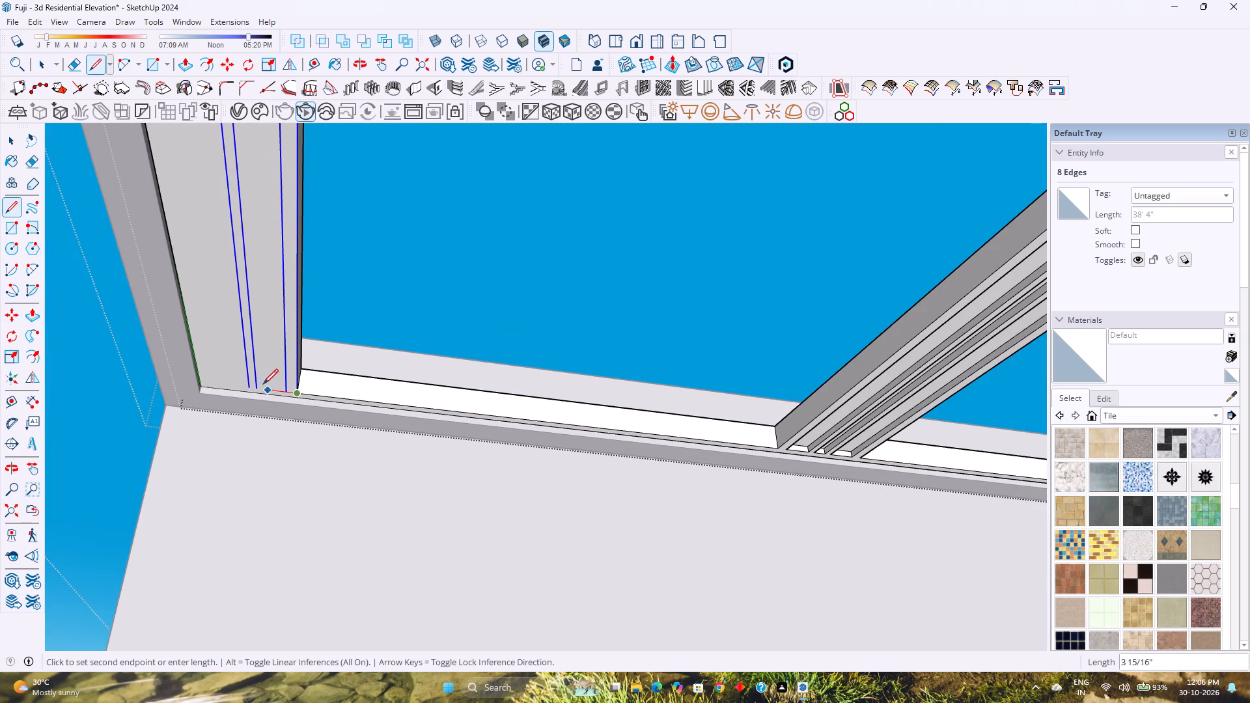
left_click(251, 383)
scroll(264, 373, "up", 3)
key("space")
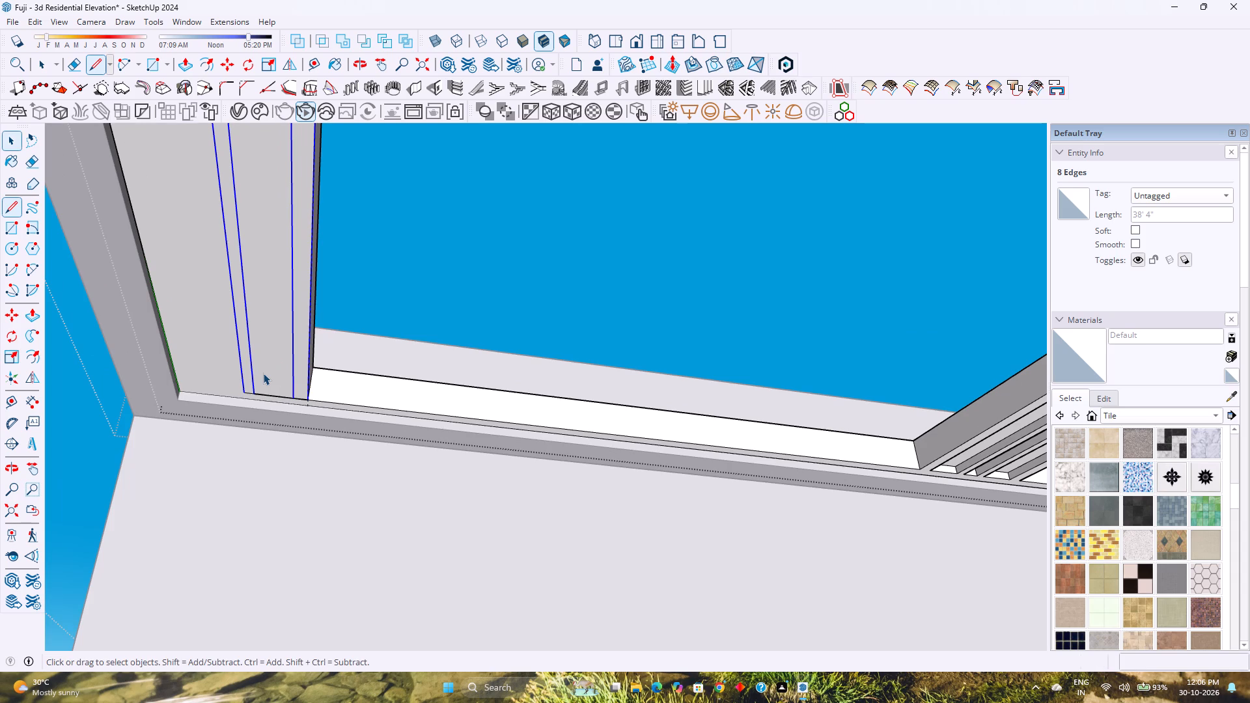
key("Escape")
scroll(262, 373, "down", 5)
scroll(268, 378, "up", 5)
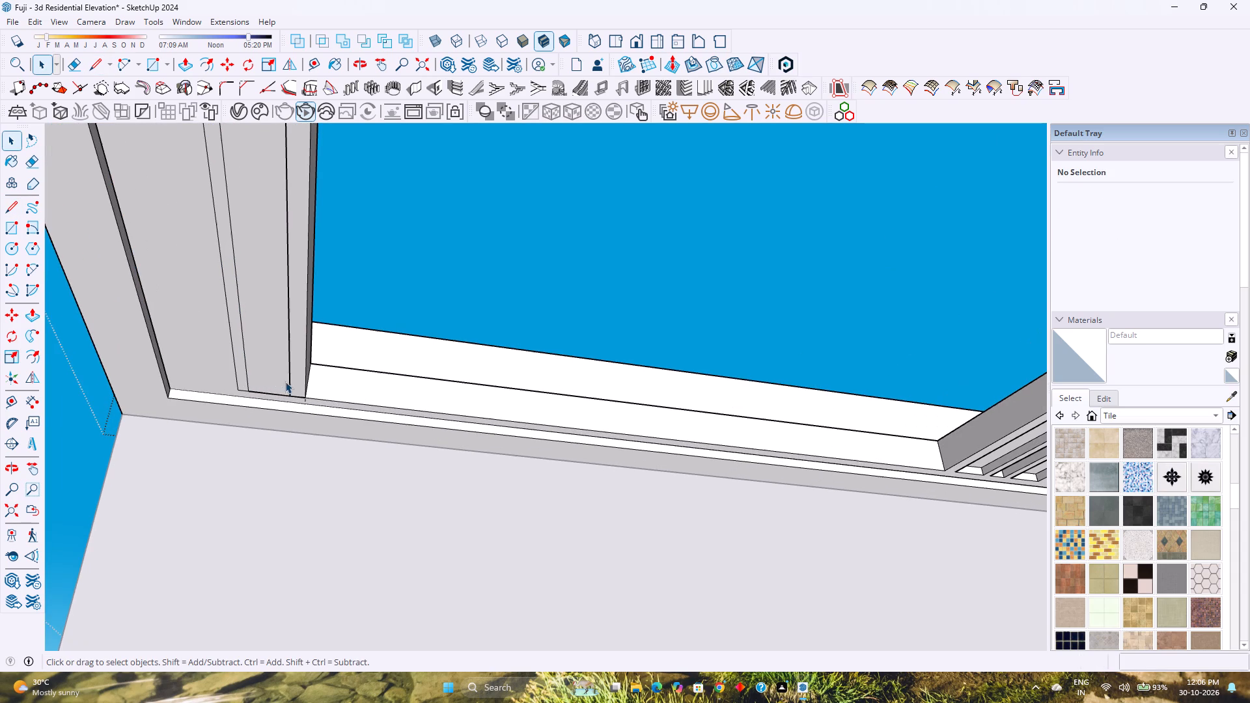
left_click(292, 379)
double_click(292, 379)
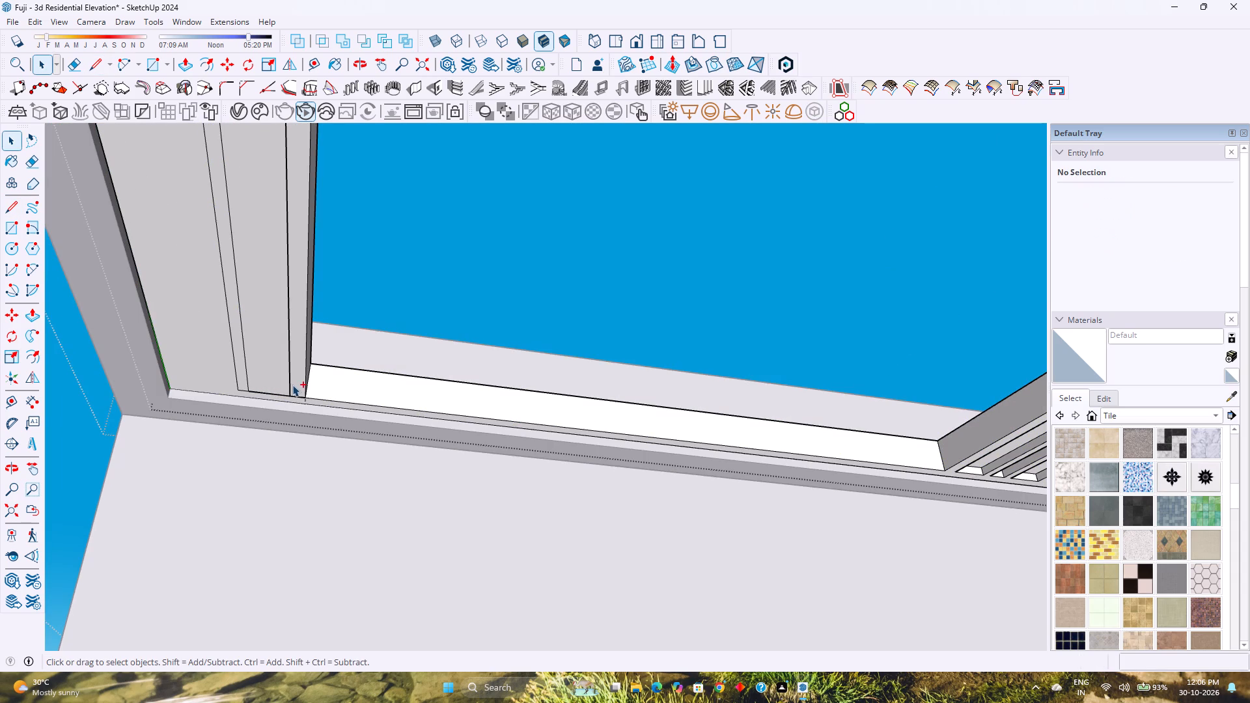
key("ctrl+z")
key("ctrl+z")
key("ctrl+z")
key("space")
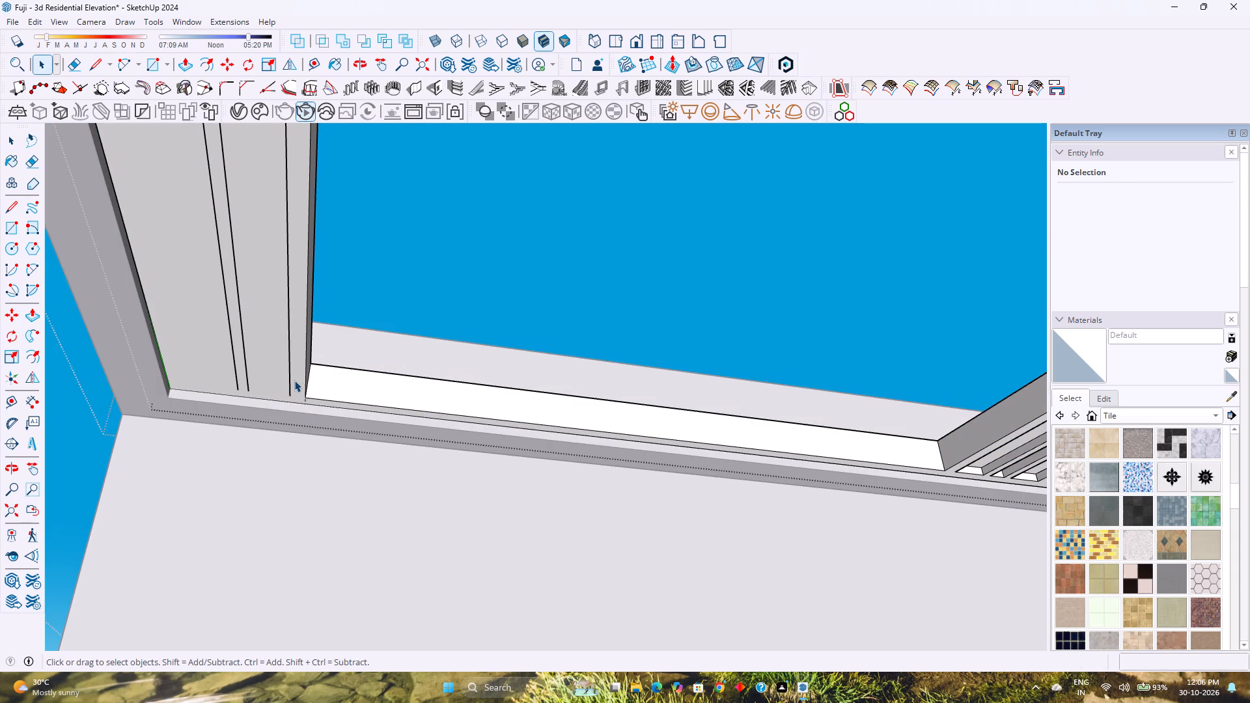
Draw a line across the copied groove lines' ends, from the plain end beam's inner corner to the outermost groove line.
left_click(293, 374)
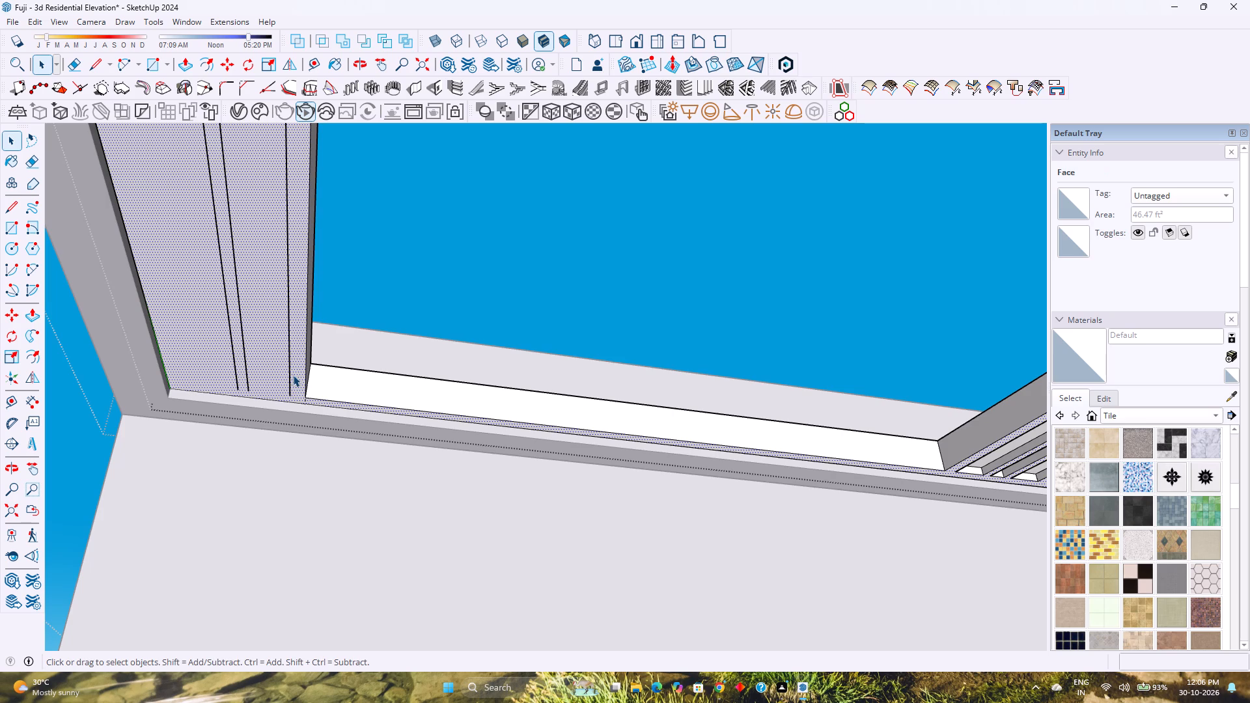
key("l")
left_click(309, 395)
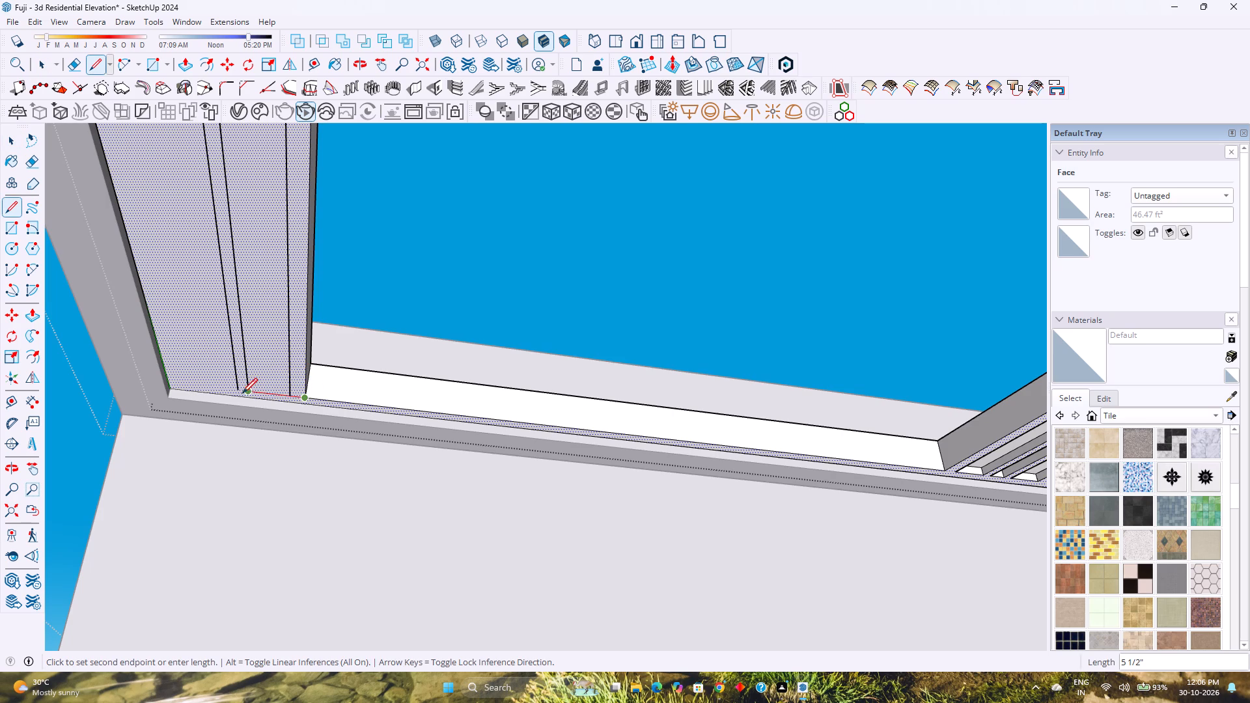
left_click(238, 393)
scroll(277, 390, "up", 14)
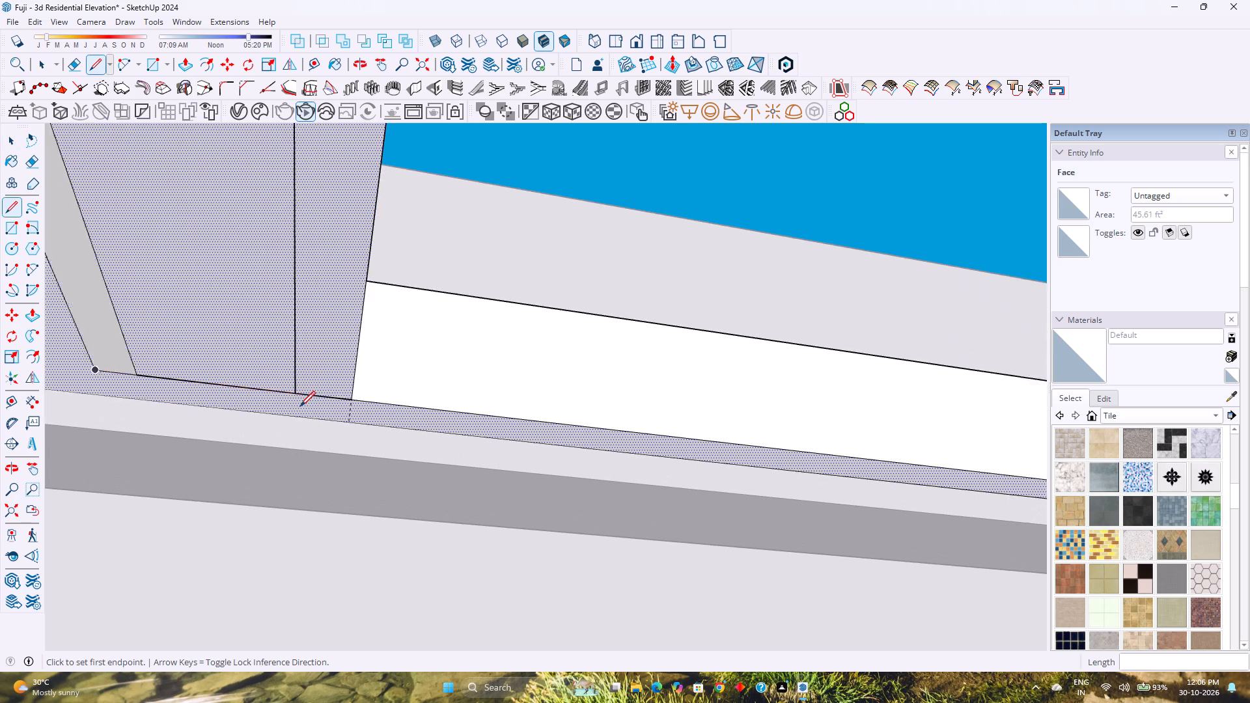
scroll(300, 406, "up", 13)
scroll(287, 359, "down", 7)
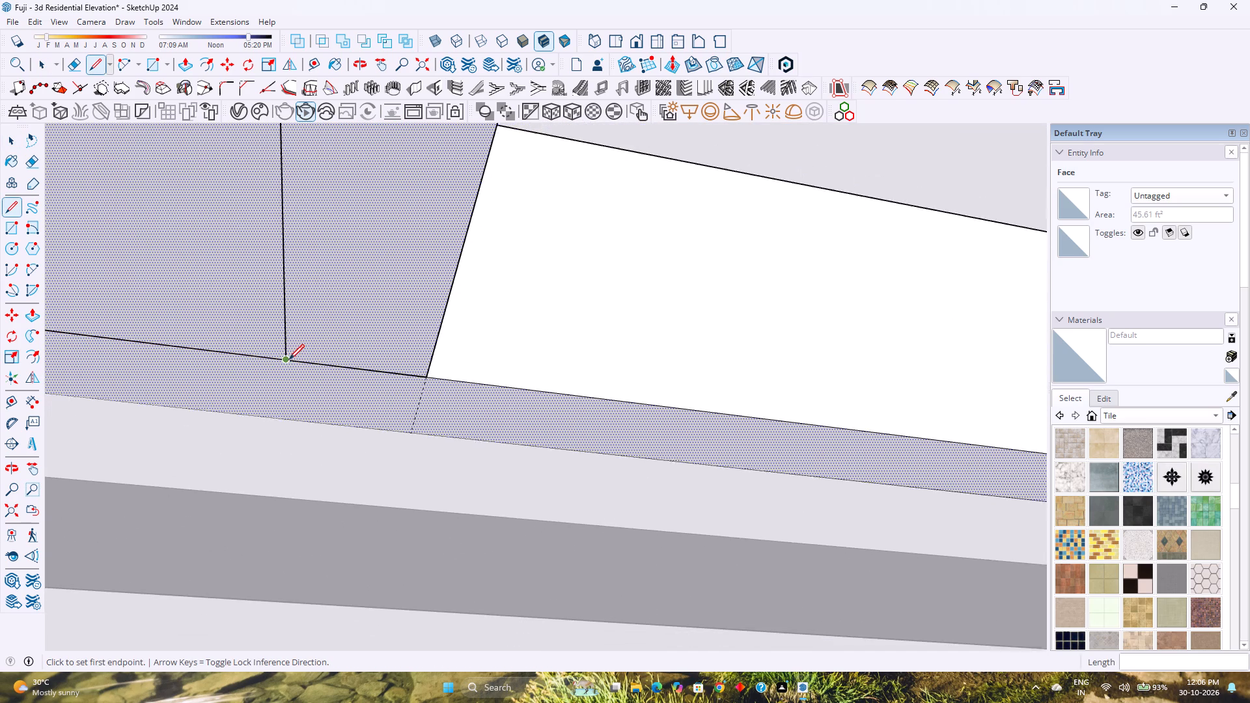
scroll(289, 359, "down", 20)
scroll(289, 359, "down", 12)
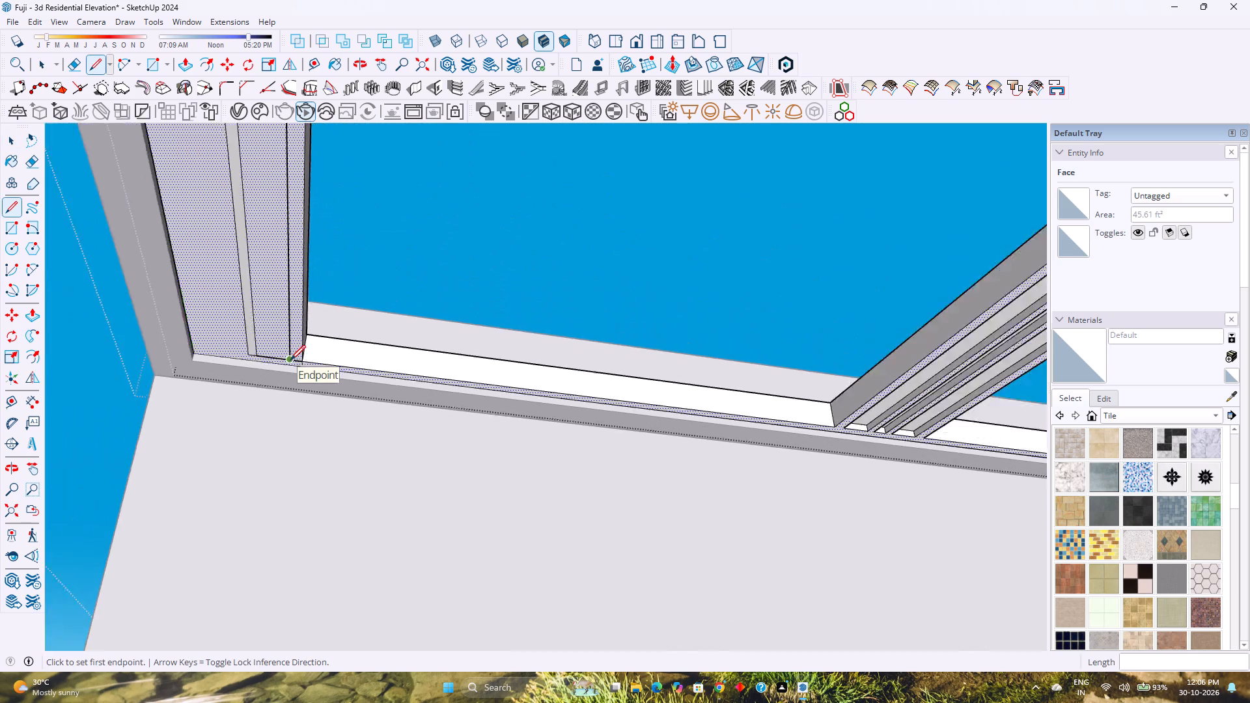
At the plain end beam's rounded corner, trace the corner curve with an arc between the innermost groove line and the narrow strip.
scroll(290, 360, "down", 7)
middle_click_drag(296, 351, 285, 489)
scroll(285, 385, "down", 3)
middle_click_drag(288, 376, 193, 538)
middle_click(193, 538)
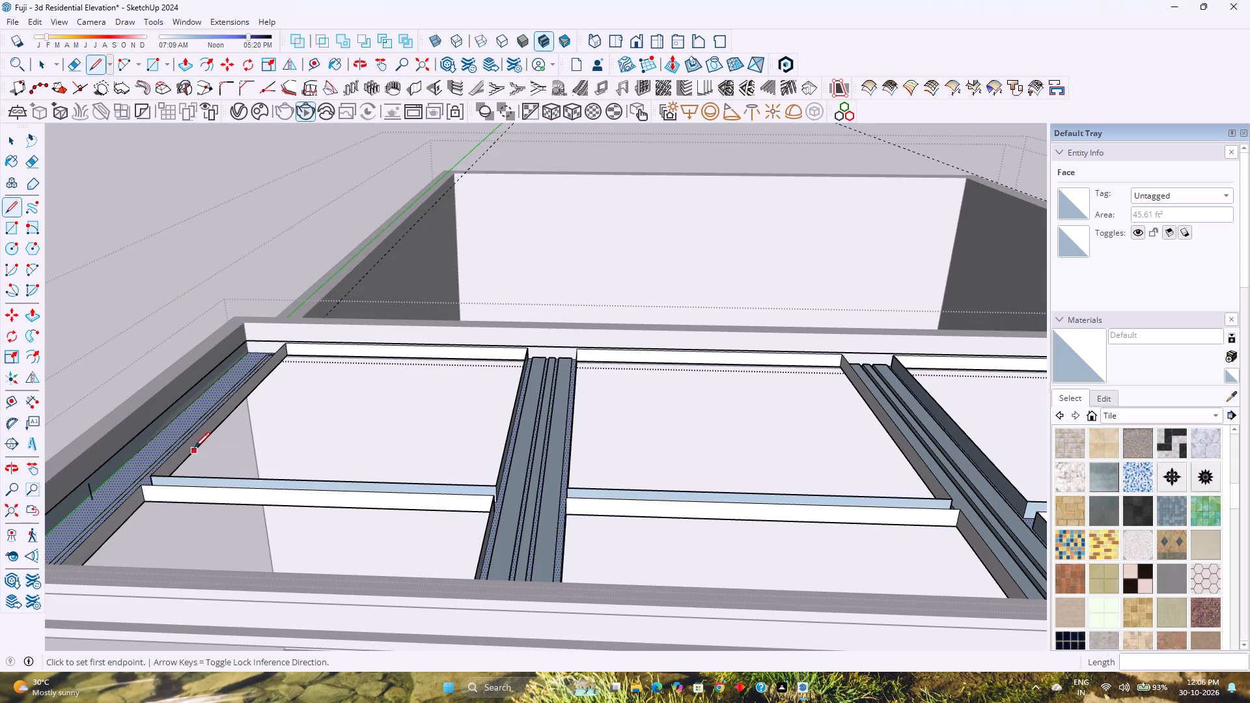
middle_click_drag(191, 455, 282, 393, "shift")
middle_click_drag(300, 391, 161, 531)
middle_click_drag(159, 514, 342, 436, "shift")
middle_click_drag(367, 447, 149, 566)
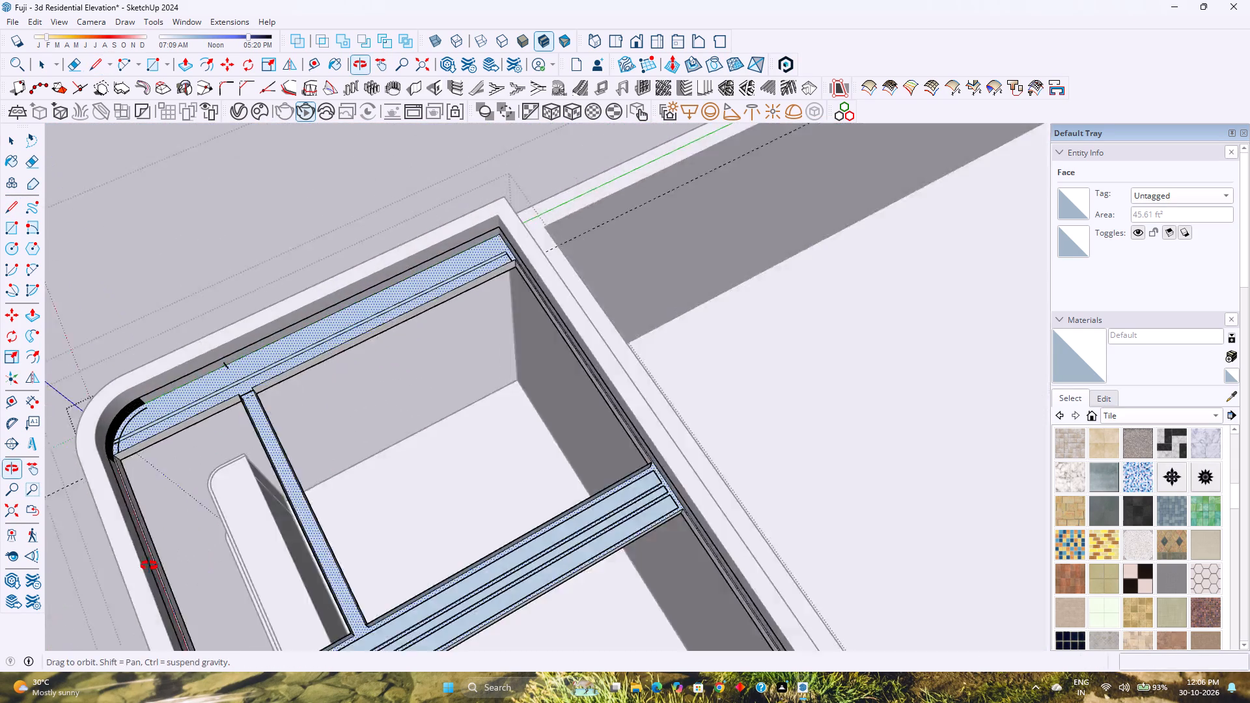
middle_click_drag(149, 566, 104, 572)
scroll(126, 376, "up", 6)
middle_click_drag(109, 366, 169, 449, "shift")
middle_click_drag(168, 449, 201, 411, "shift")
middle_click_drag(195, 416, 162, 486)
scroll(187, 376, "up", 16)
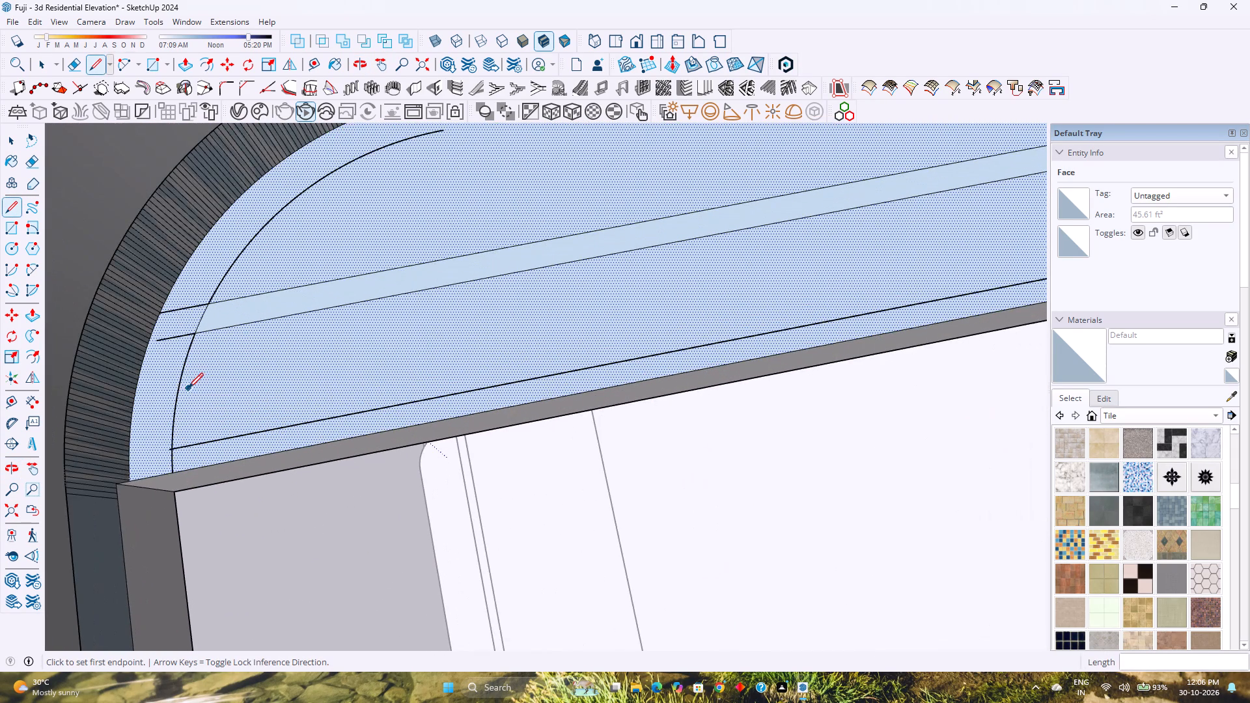
middle_click_drag(188, 388, 208, 430)
key("a")
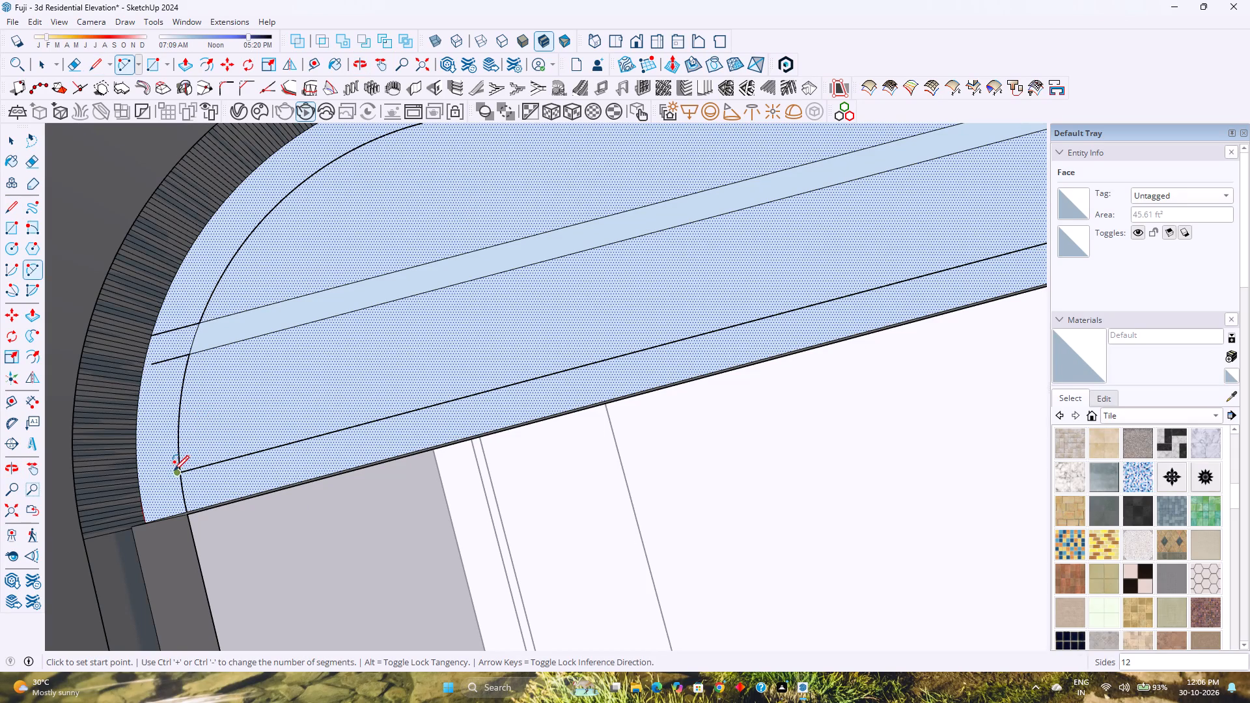
scroll(182, 473, "up", 9)
left_click(178, 469)
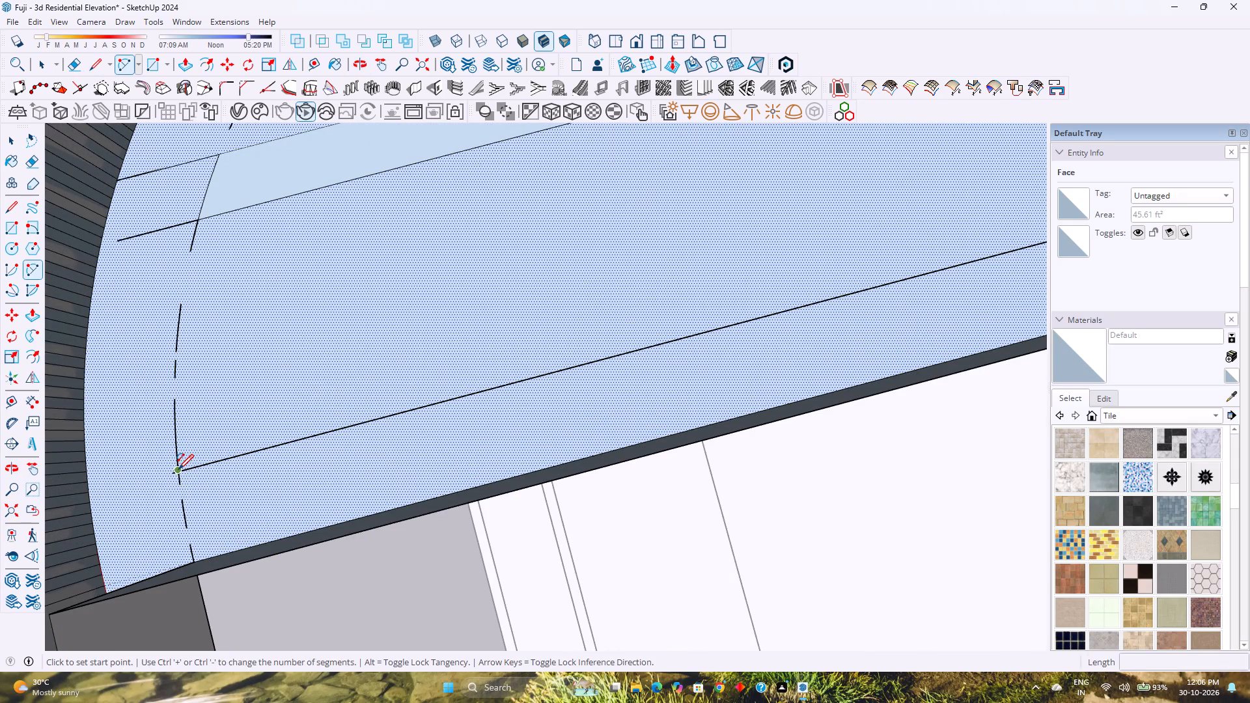
left_click(197, 220)
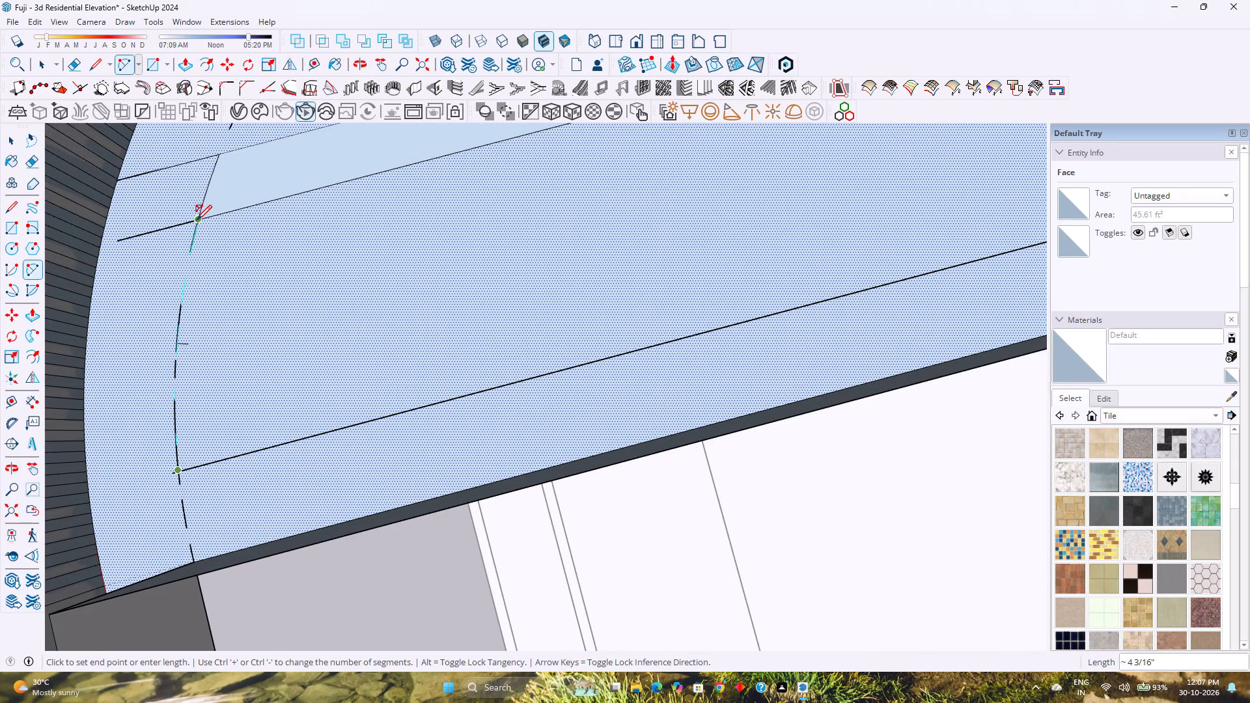
left_click(197, 220)
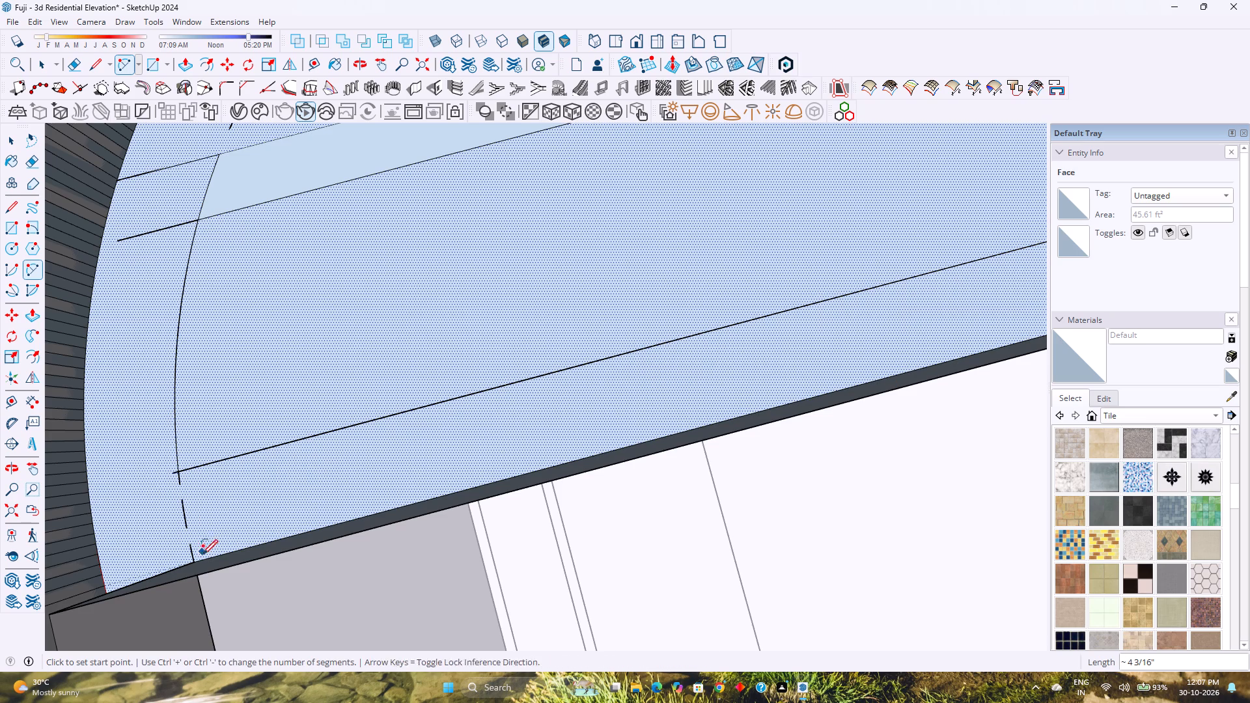
Trace the rest of the corner curve with an arc from the beam's inner edge to the innermost groove line, and check the faces.
scroll(193, 559, "up", 4)
left_click(199, 562)
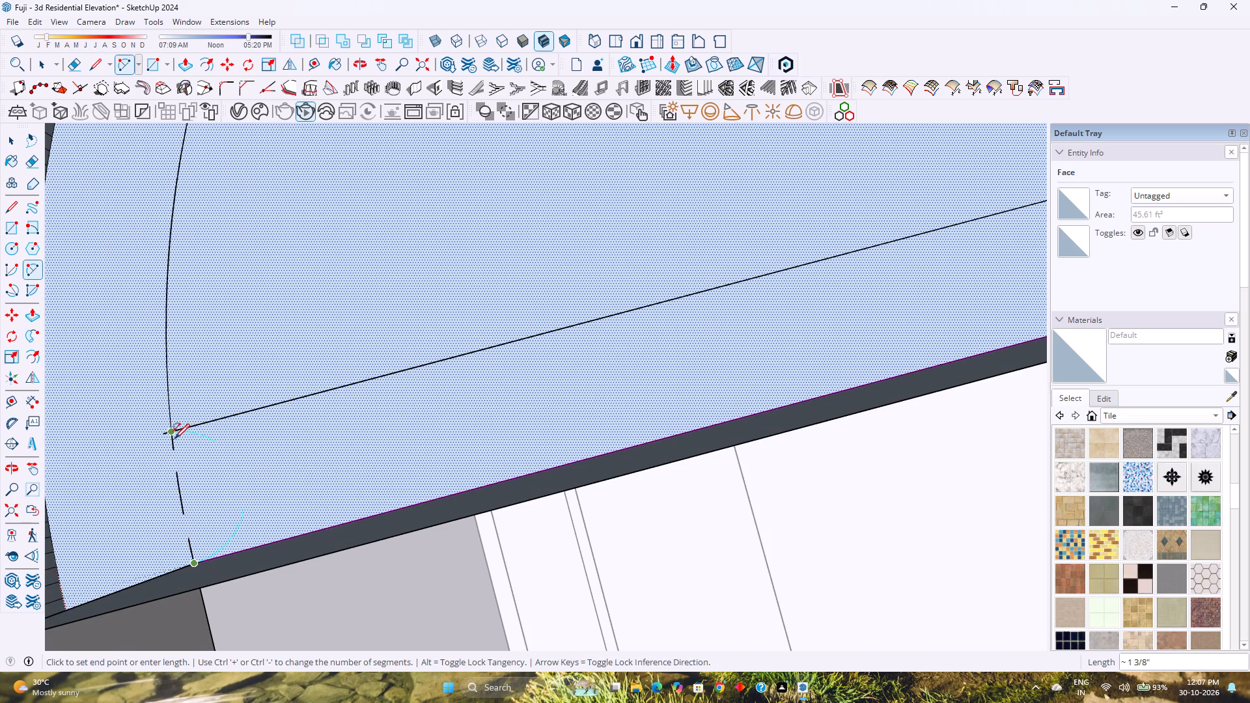
left_click(173, 434)
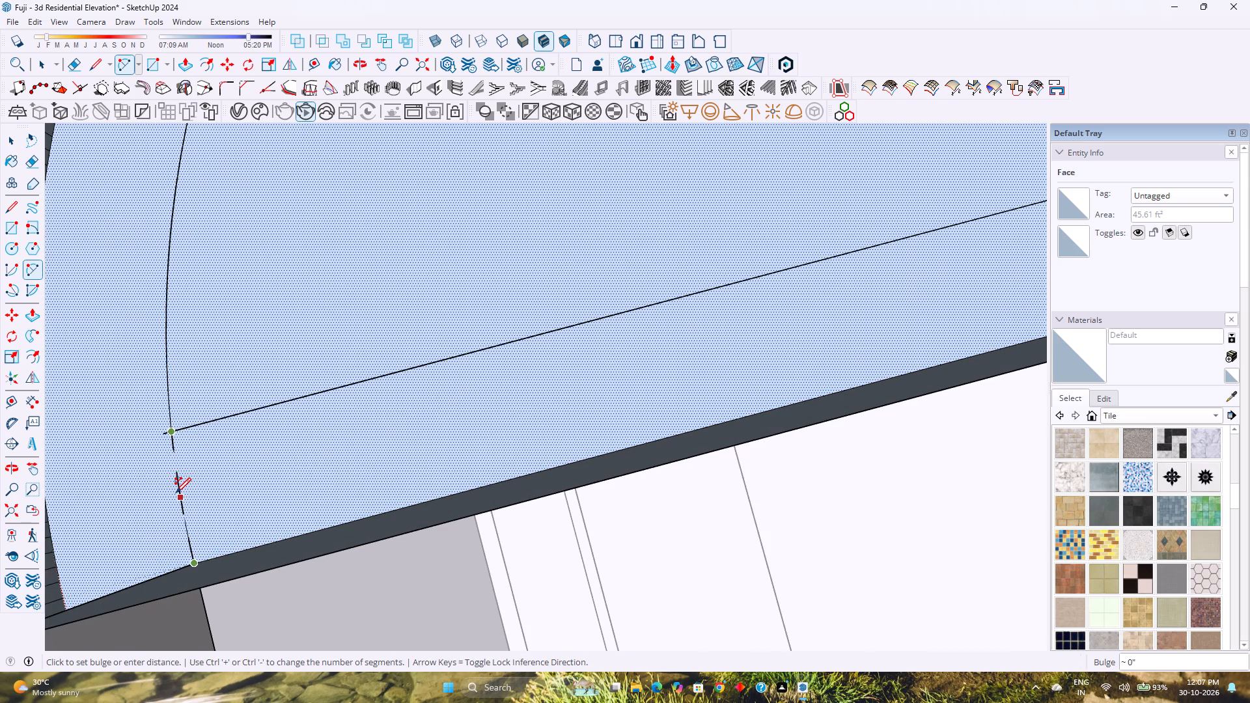
left_click(176, 493)
key("space")
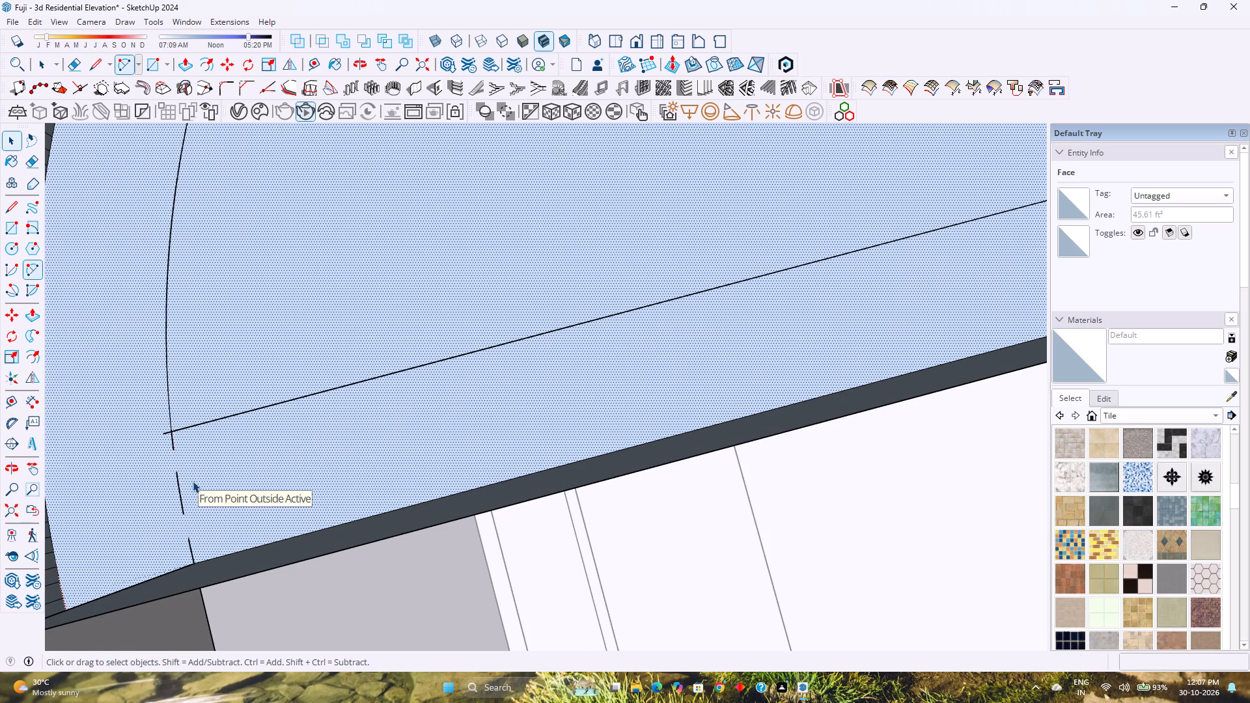
scroll(193, 478, "down", 11)
left_click(294, 393)
left_click(324, 269)
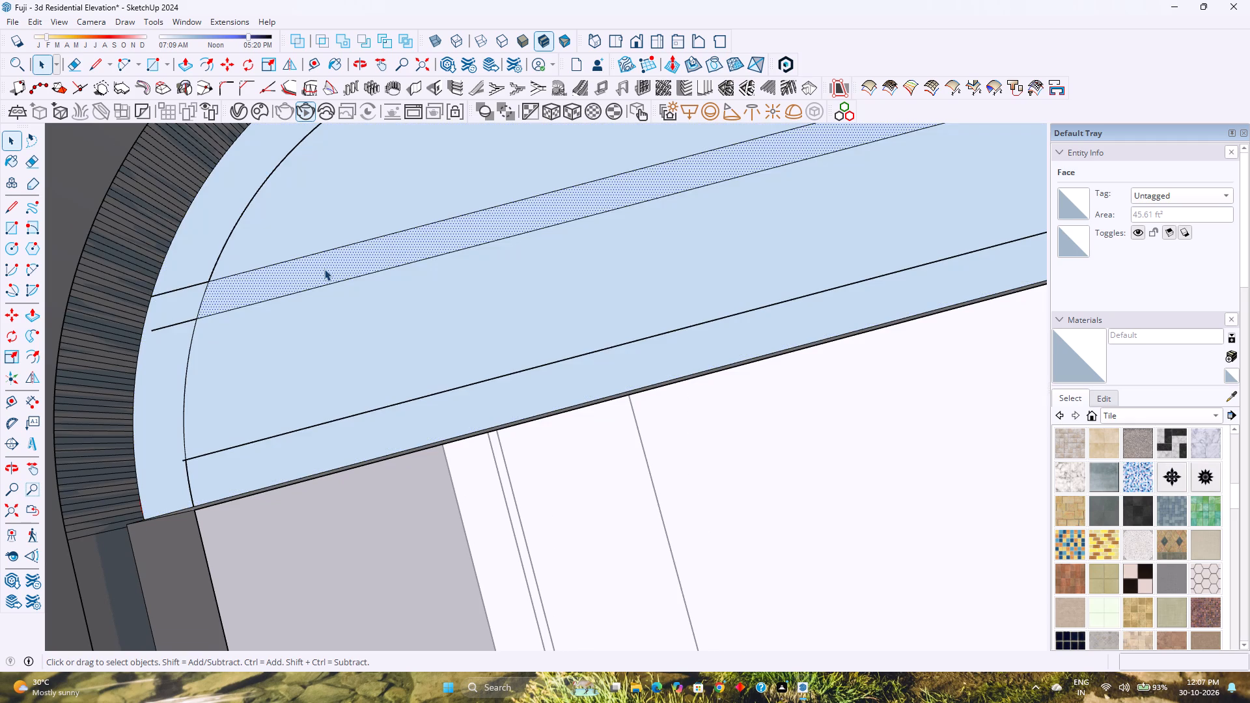
Examine the plain end beam's underside faces and the corner arc where the copied groove lines meet it.
left_click(323, 342)
middle_click_drag(239, 443, 470, 266)
scroll(513, 245, "down", 2)
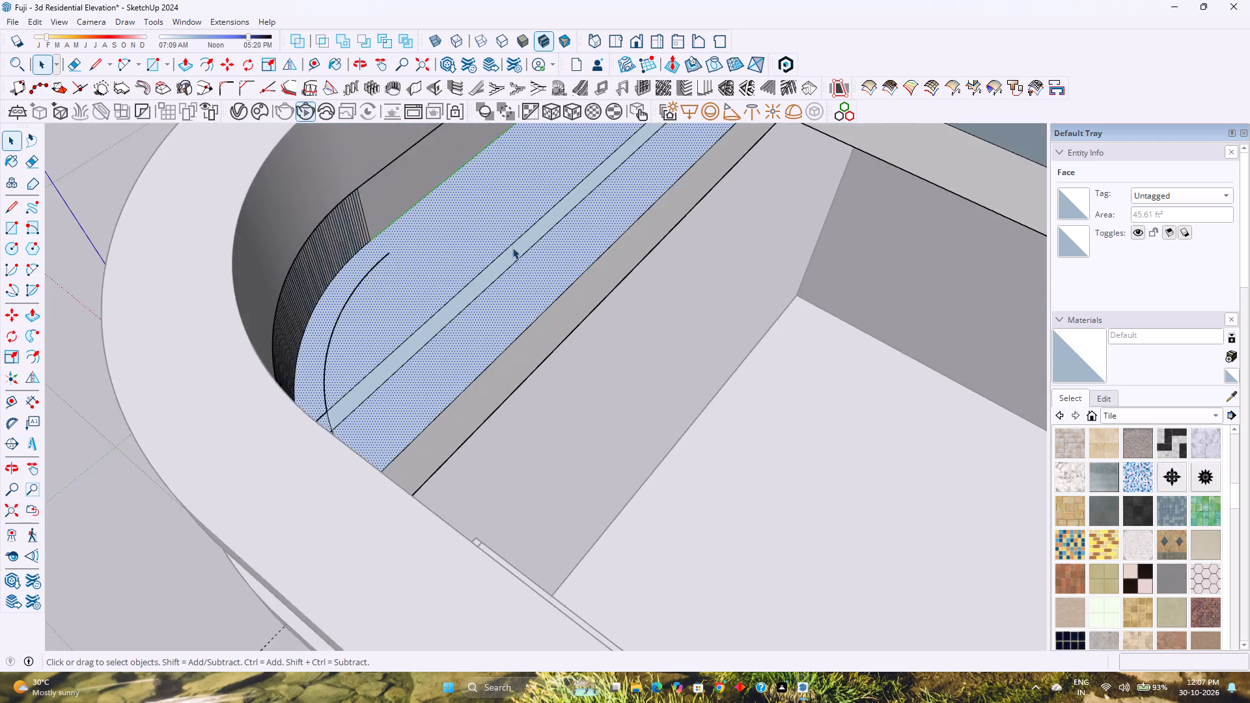
scroll(512, 247, "down", 4)
middle_click_drag(391, 389, 589, 223)
middle_click(589, 223)
scroll(580, 261, "down", 2)
middle_click_drag(521, 325, 454, 495, "shift")
middle_click_drag(370, 498, 488, 320)
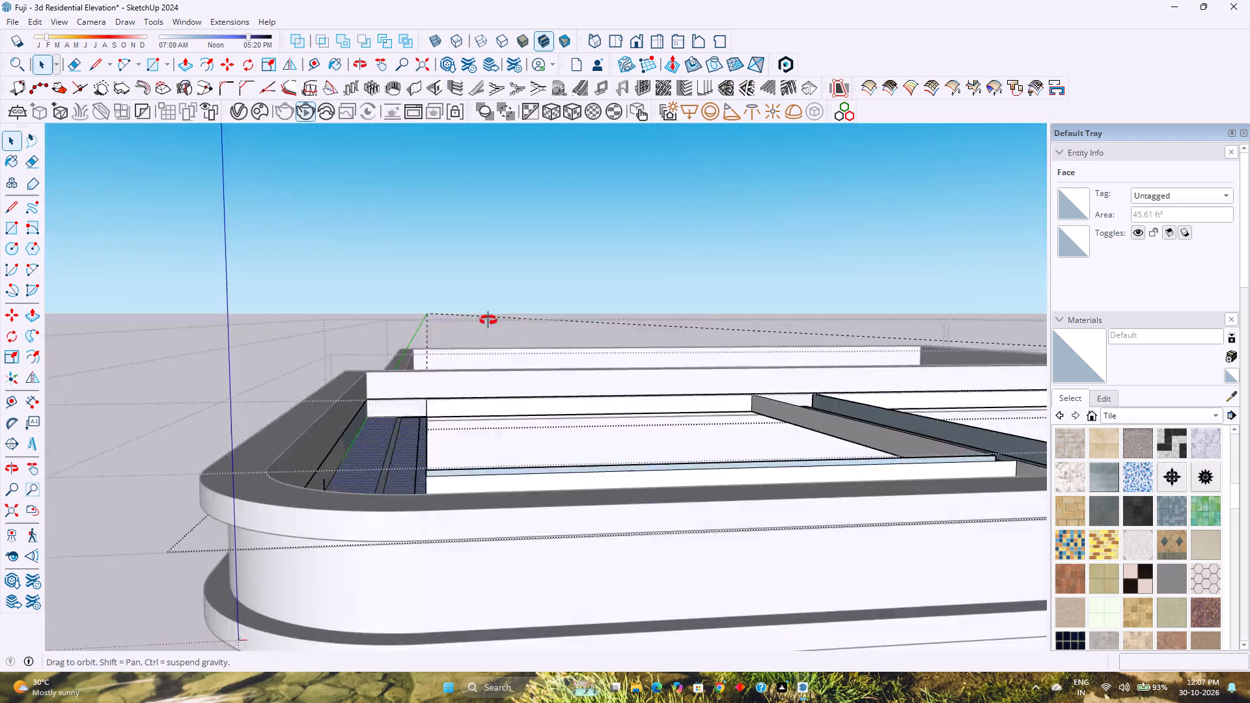
middle_click_drag(488, 320, 541, 260)
scroll(482, 340, "down", 3)
middle_click_drag(389, 519, 373, 393)
scroll(376, 462, "up", 7)
middle_click_drag(378, 450, 376, 388)
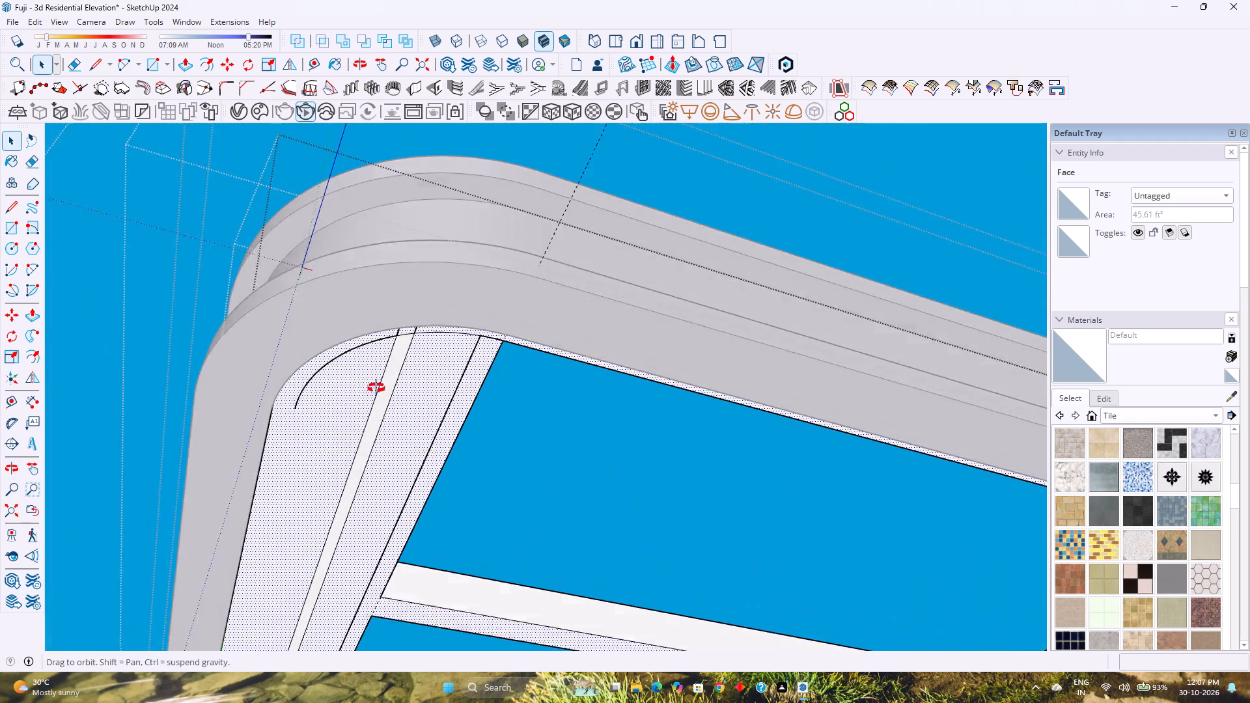
middle_click_drag(376, 388, 380, 370)
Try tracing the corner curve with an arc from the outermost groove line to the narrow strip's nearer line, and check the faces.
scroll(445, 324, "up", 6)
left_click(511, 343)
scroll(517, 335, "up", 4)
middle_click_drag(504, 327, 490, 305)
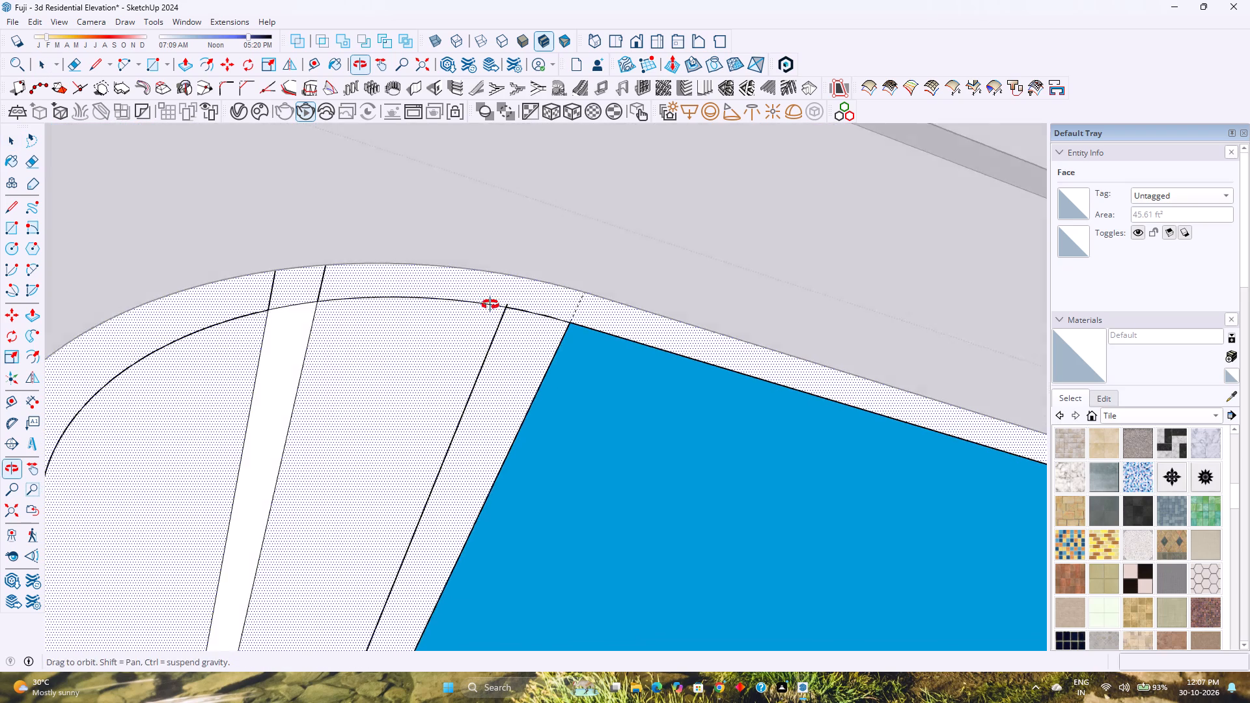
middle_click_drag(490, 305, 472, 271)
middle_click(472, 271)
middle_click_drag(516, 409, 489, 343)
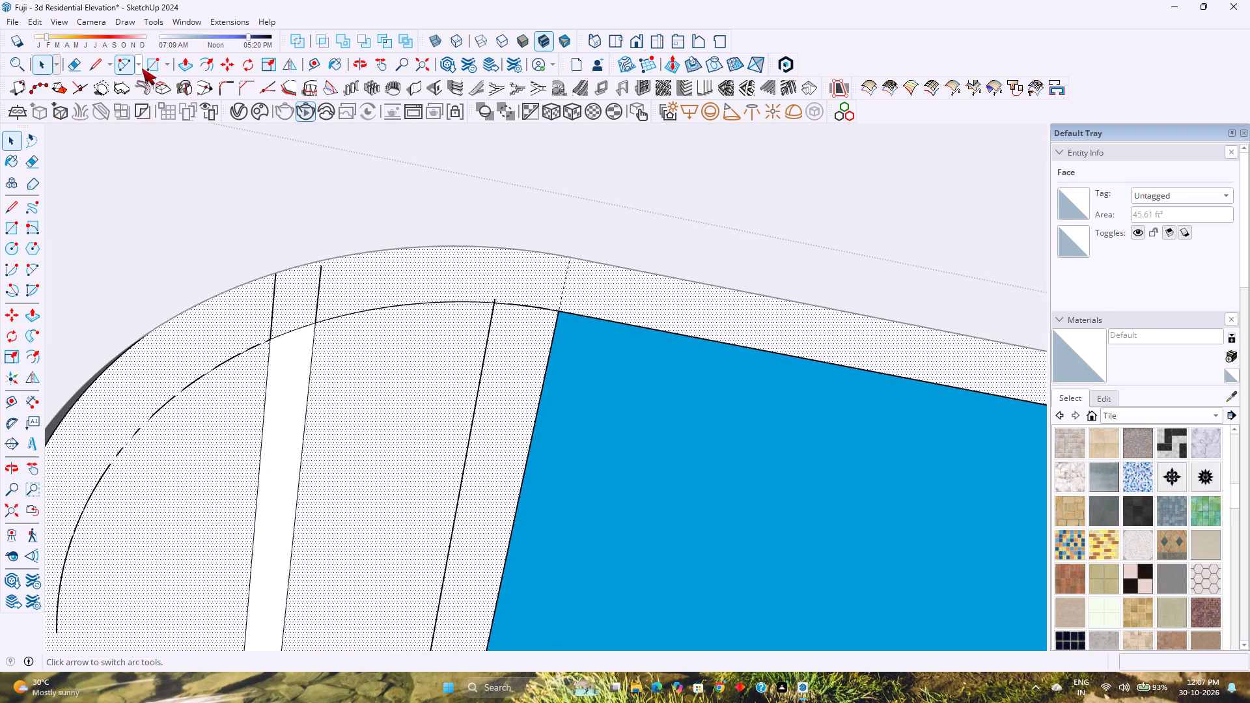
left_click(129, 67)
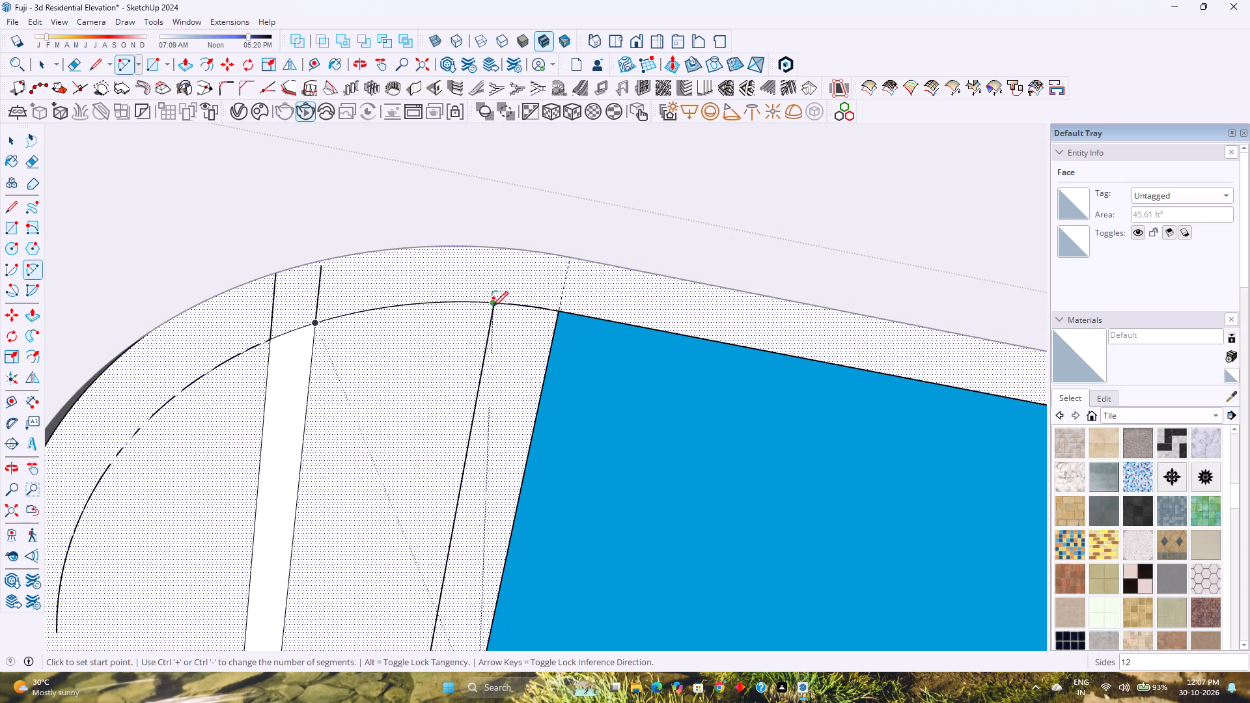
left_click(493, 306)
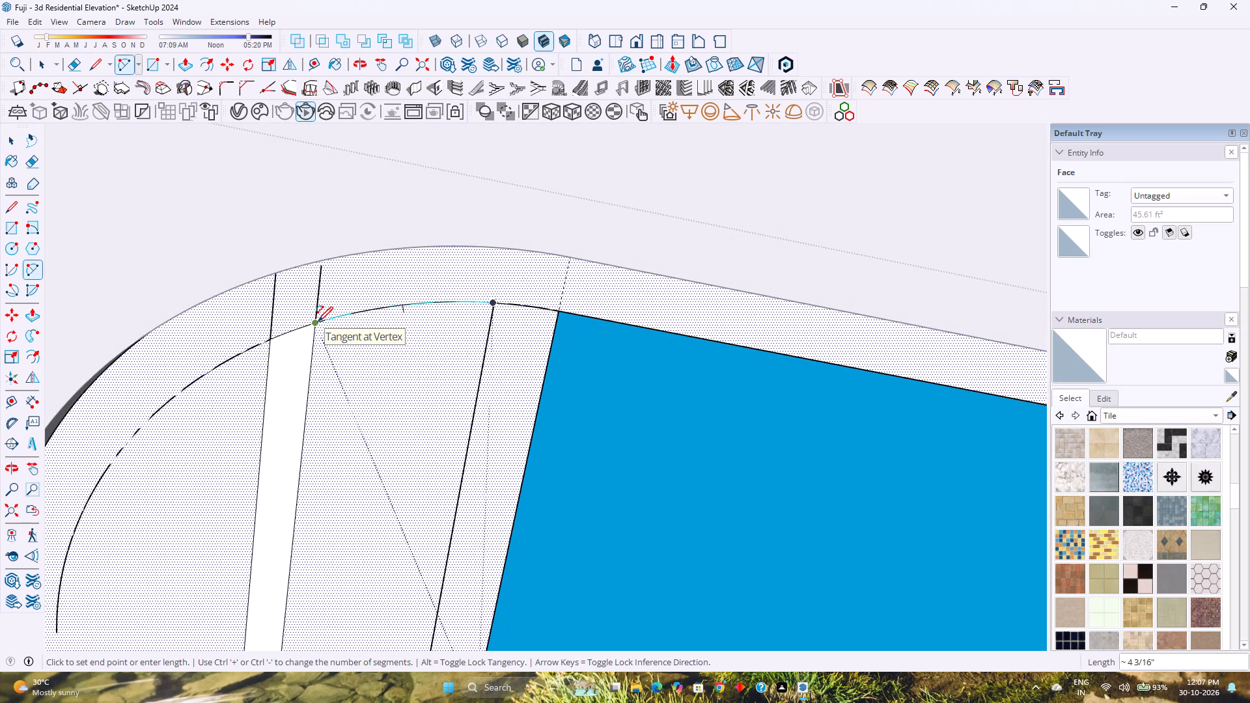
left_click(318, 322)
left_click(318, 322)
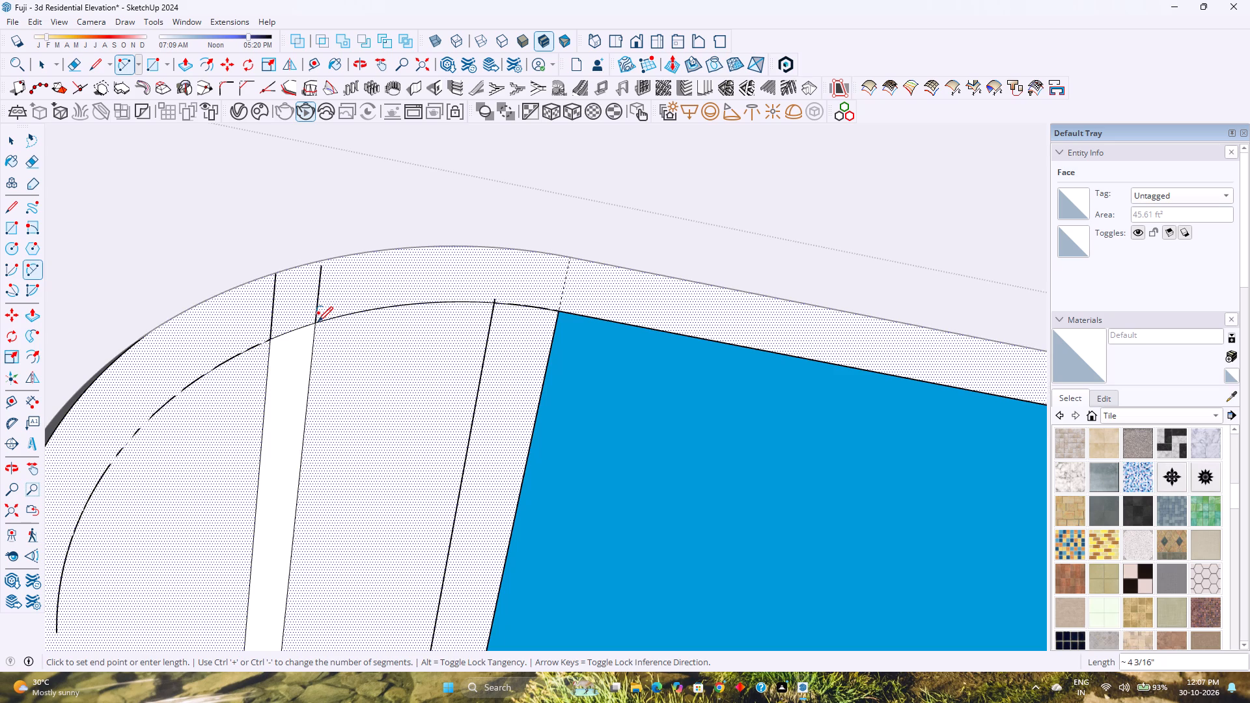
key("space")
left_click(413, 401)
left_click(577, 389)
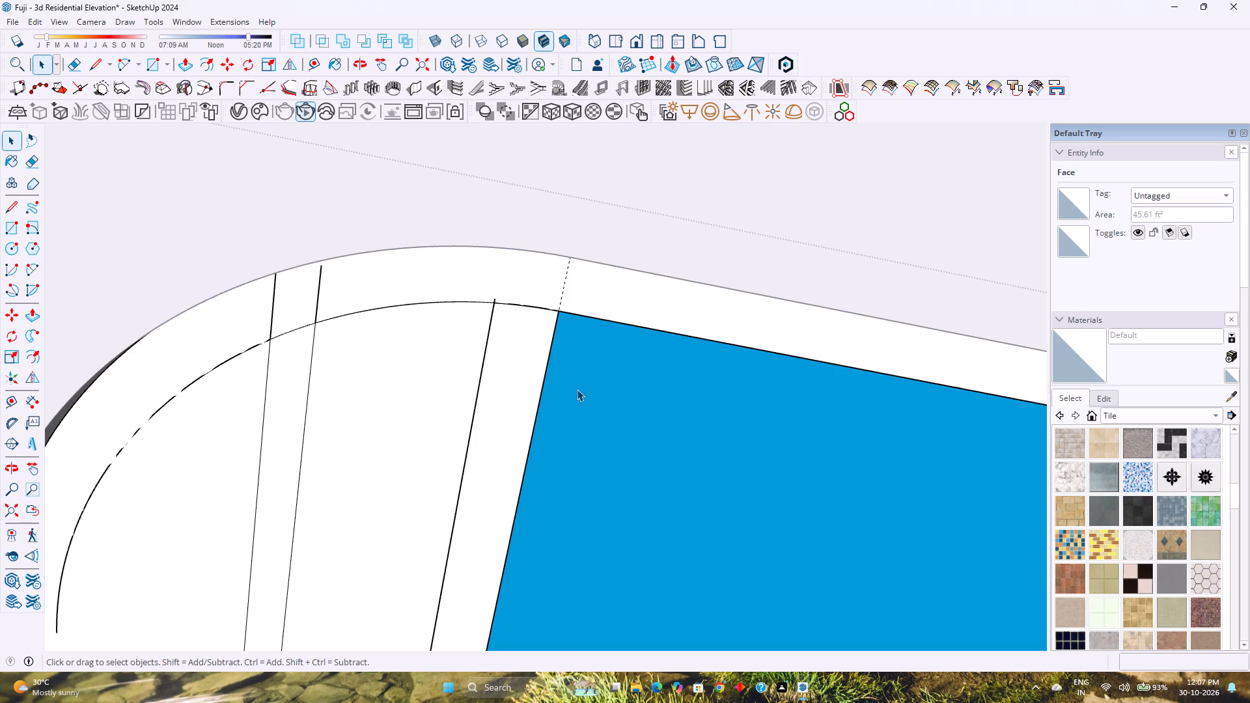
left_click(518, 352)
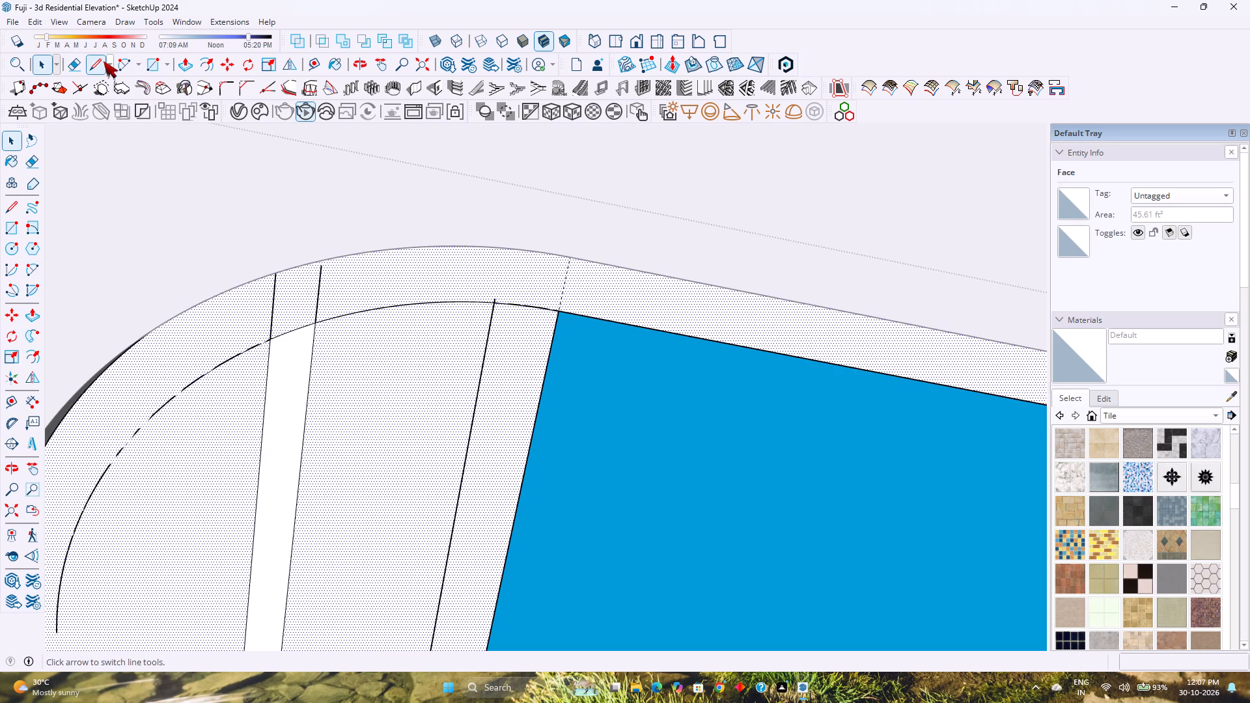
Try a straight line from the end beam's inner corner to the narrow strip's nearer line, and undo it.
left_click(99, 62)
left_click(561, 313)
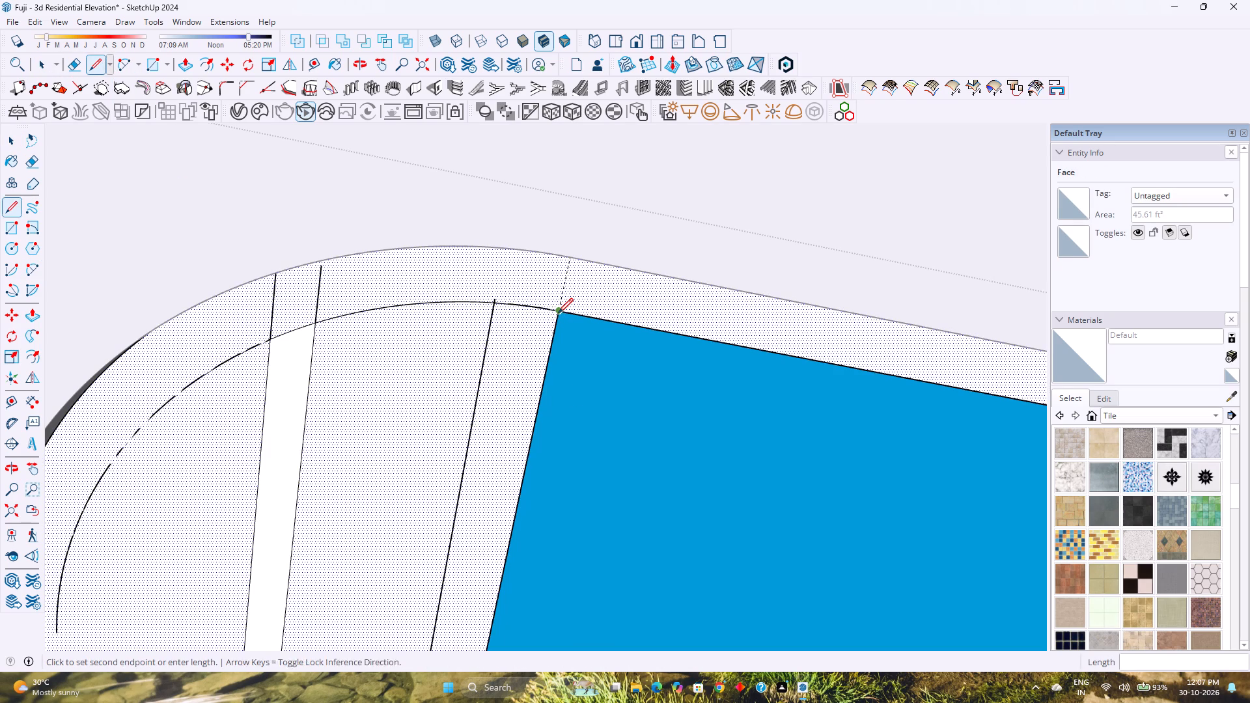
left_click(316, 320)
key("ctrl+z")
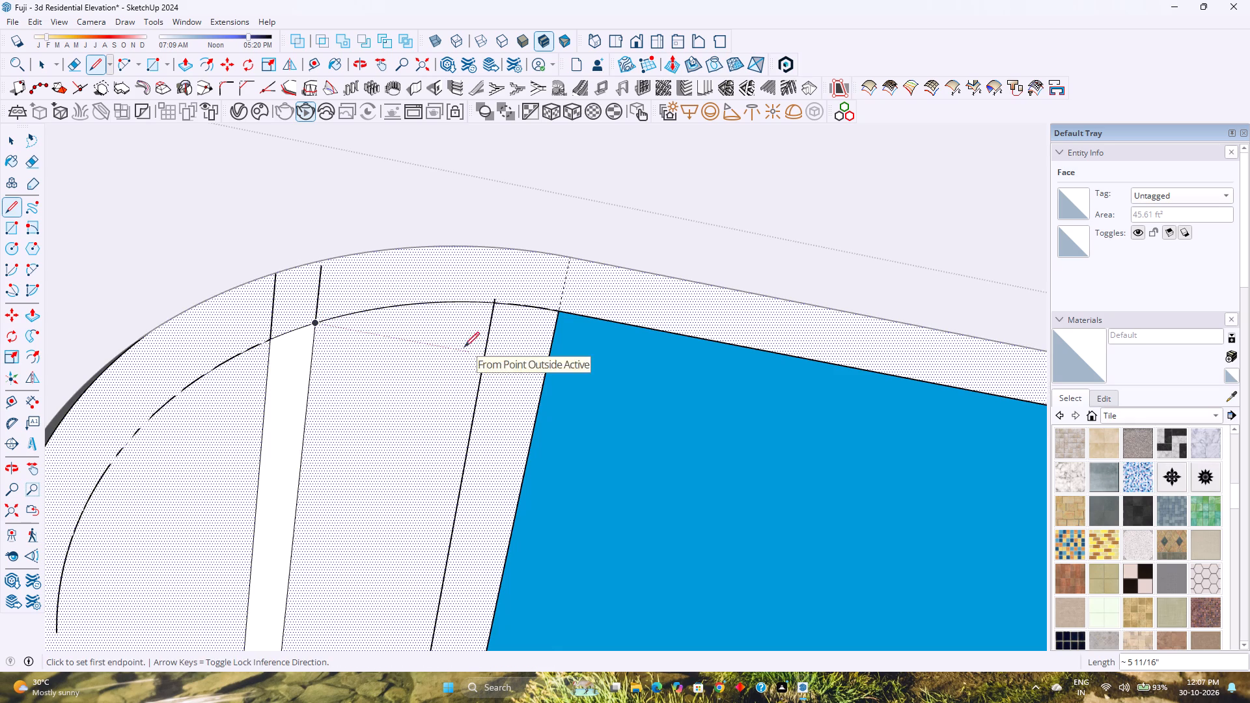
Trace the corner curve with an arc spanning about 6 13/16" from the beam's inner corner to the narrow strip's far line, and check the faces.
key("a")
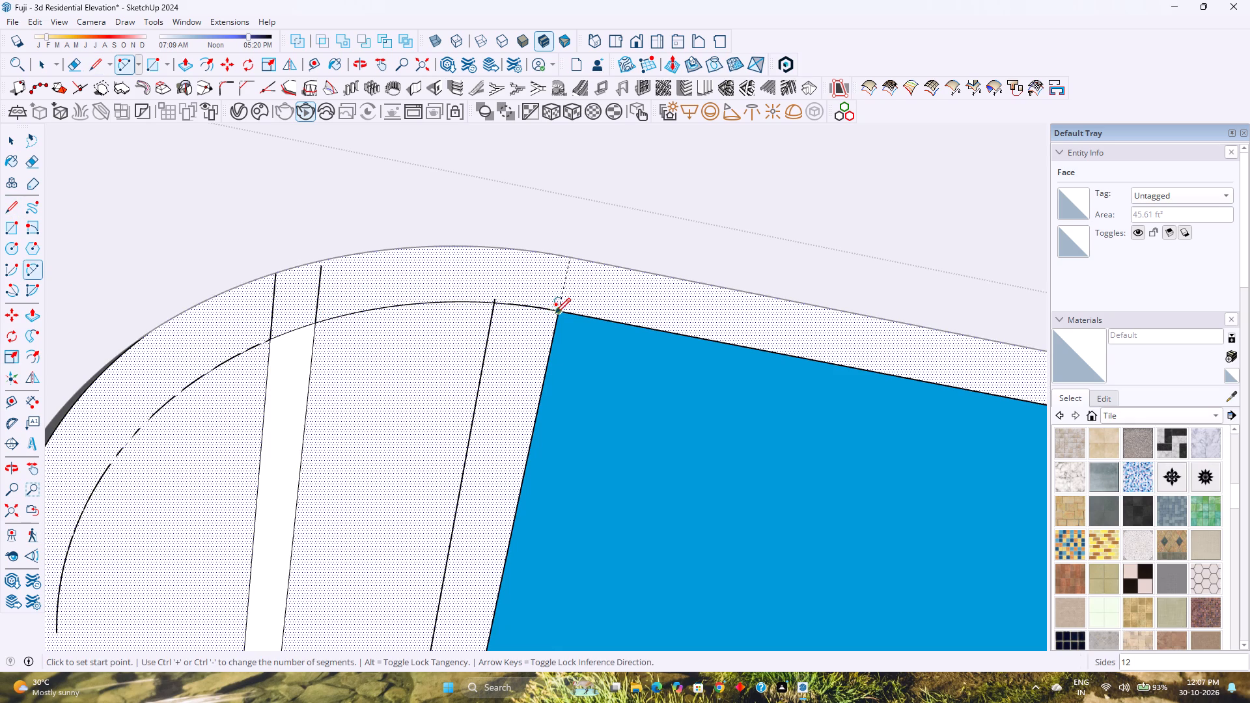
left_click(557, 313)
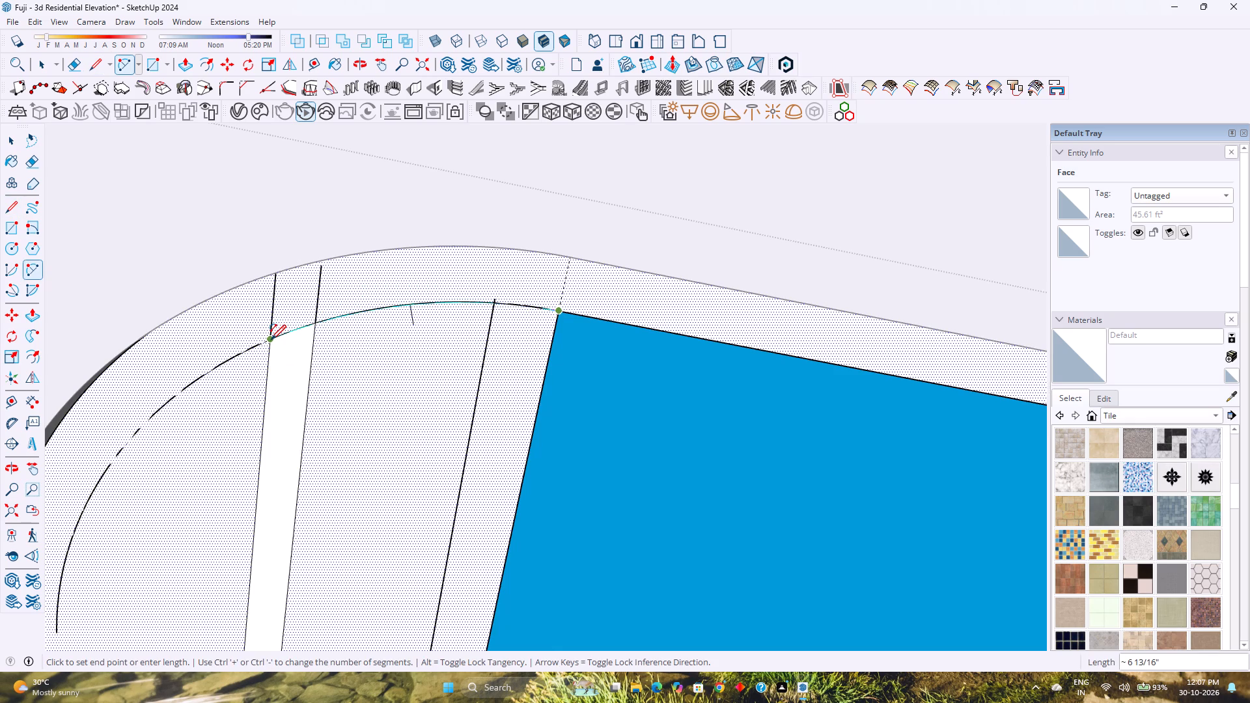
double_click(271, 340)
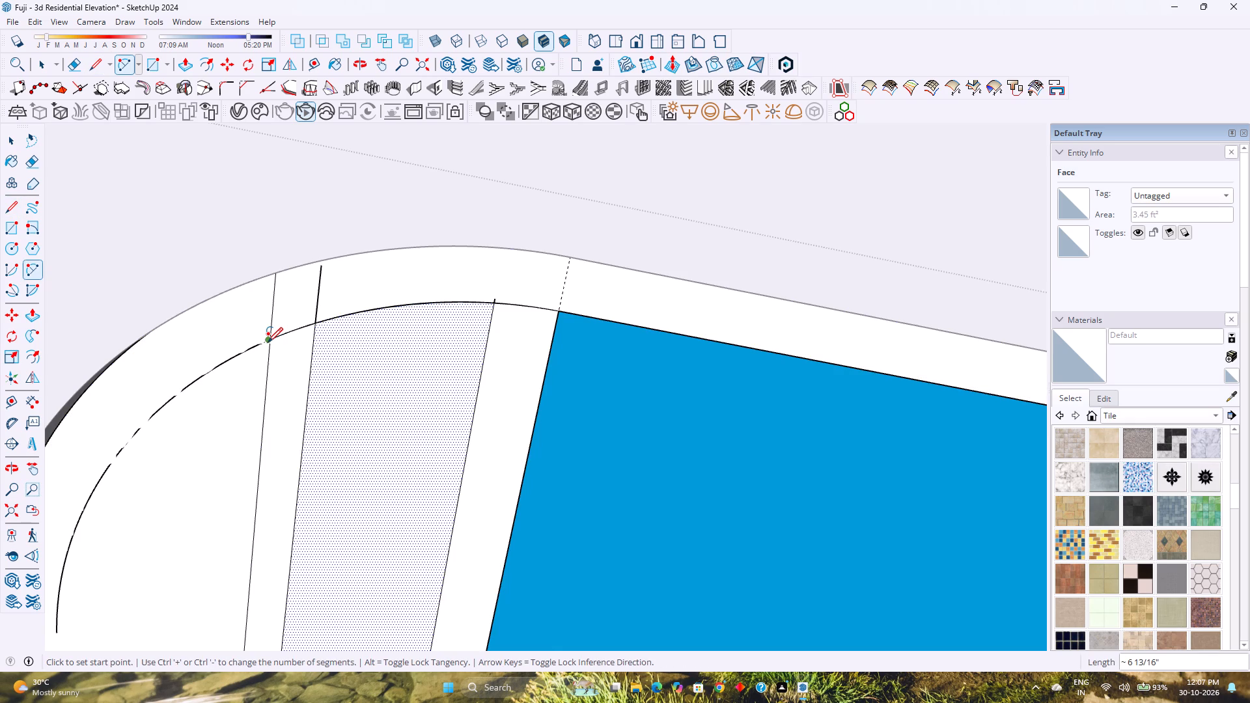
key("space")
left_click(391, 367)
left_click(514, 374)
Erase the ends of the narrow strip's two lines and the outermost groove line that extend past the corner arc.
scroll(506, 369, "down", 1)
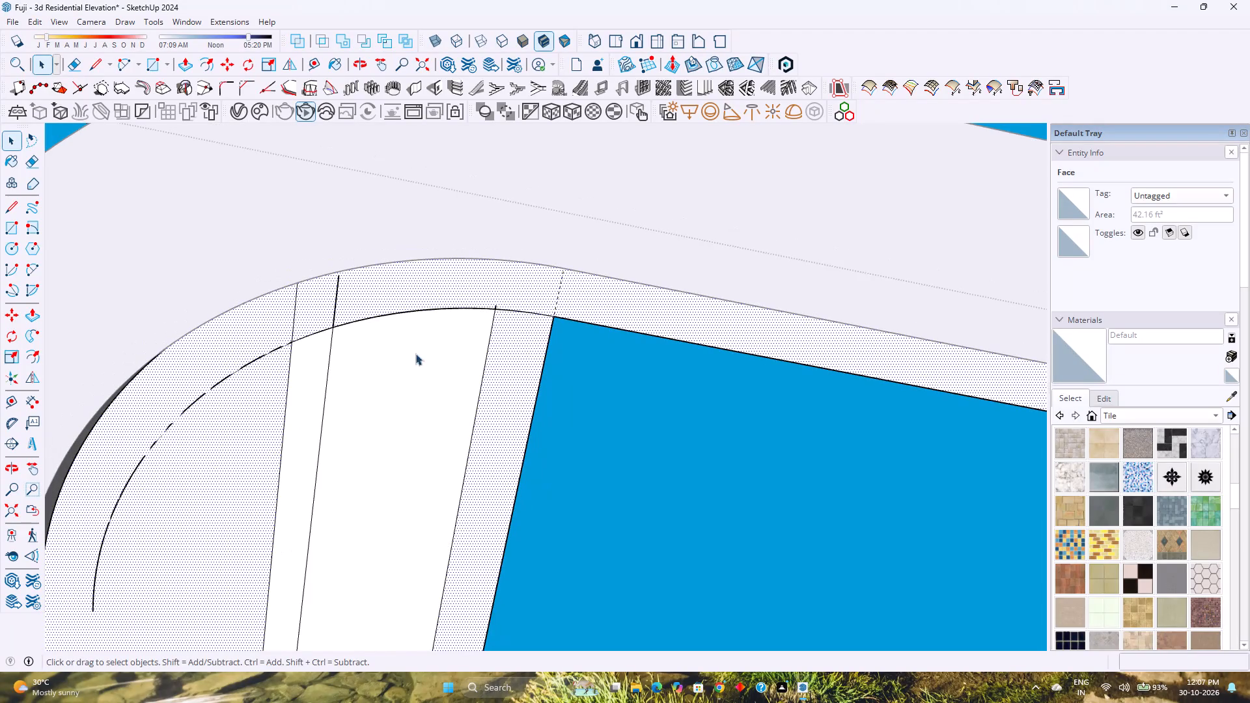
key("e")
left_click(333, 308)
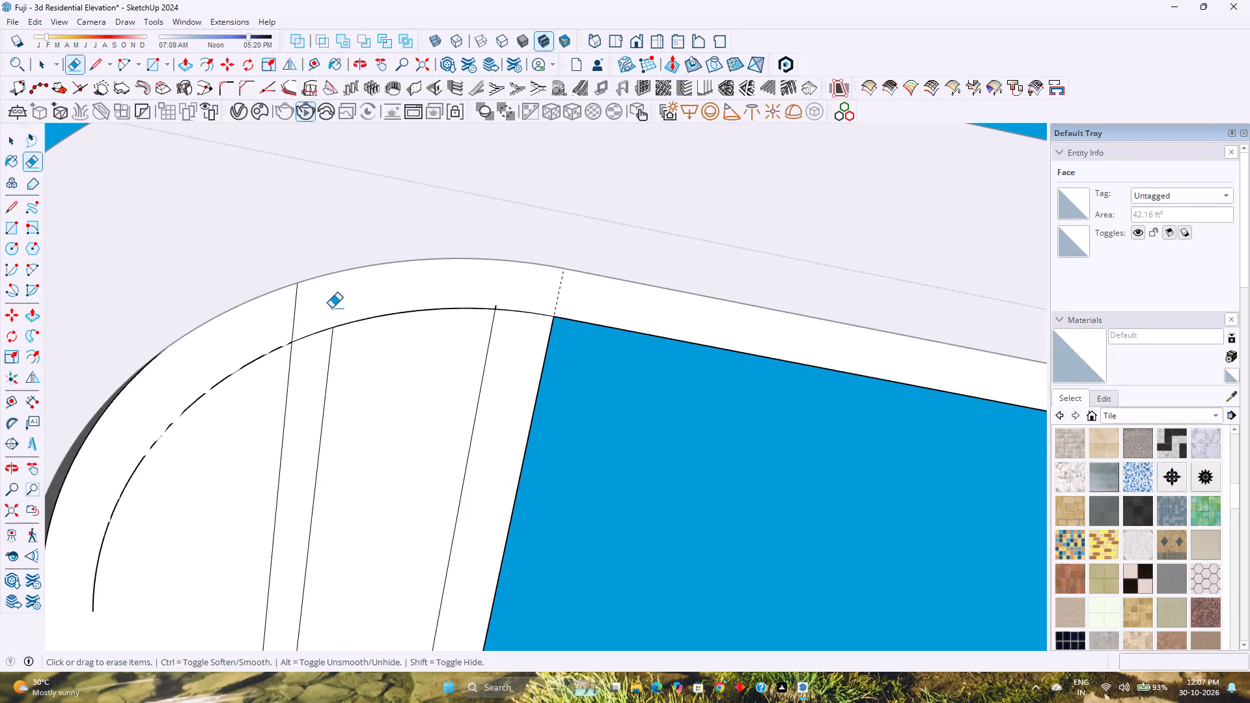
left_click(294, 312)
scroll(346, 307, "down", 5)
scroll(450, 312, "up", 2)
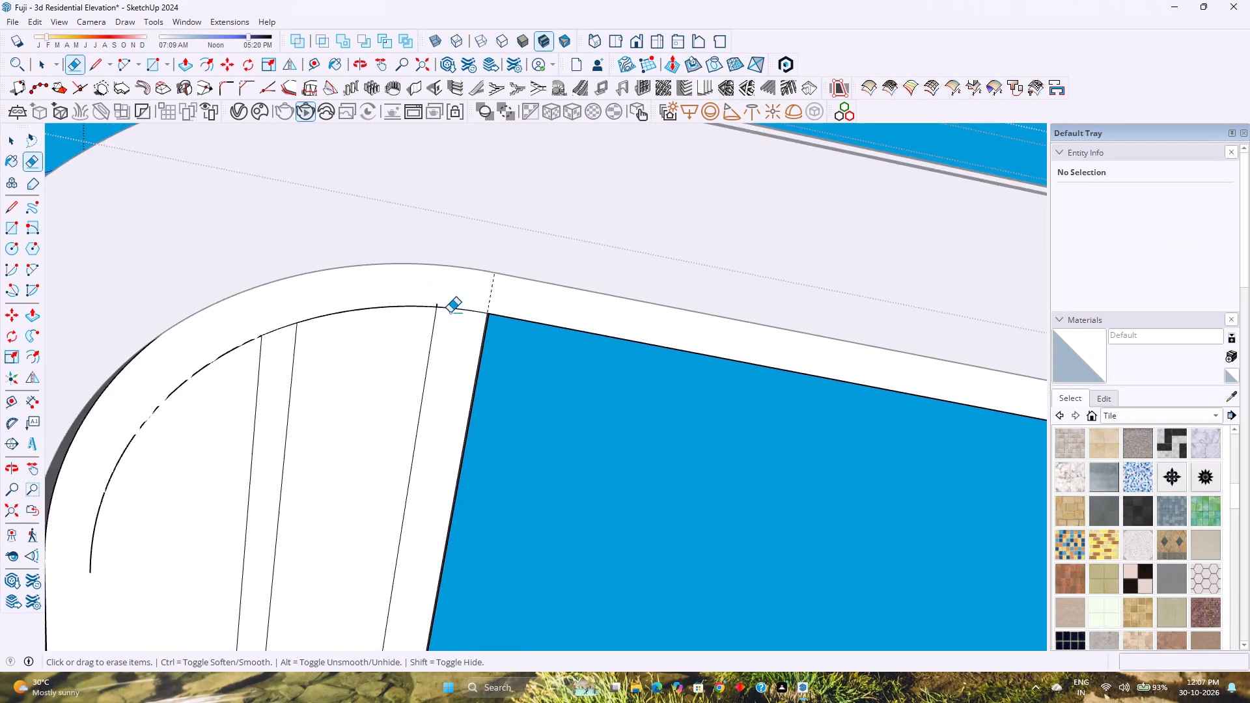
scroll(450, 312, "up", 7)
left_click(441, 308)
scroll(449, 304, "down", 4)
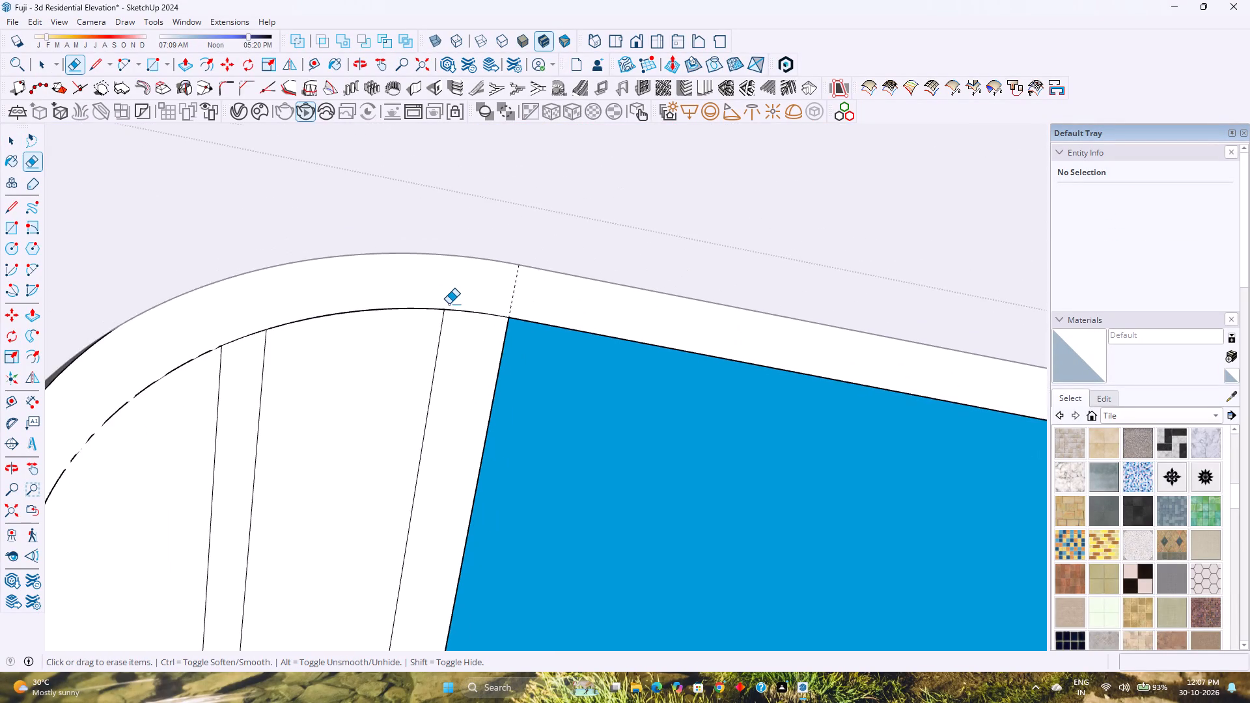
Erase the arc segments that cross the narrow strip's end at the plain end beam's rounded corner.
middle_click_drag(448, 304, 374, 394)
scroll(375, 392, "down", 10)
middle_click_drag(387, 353, 320, 549)
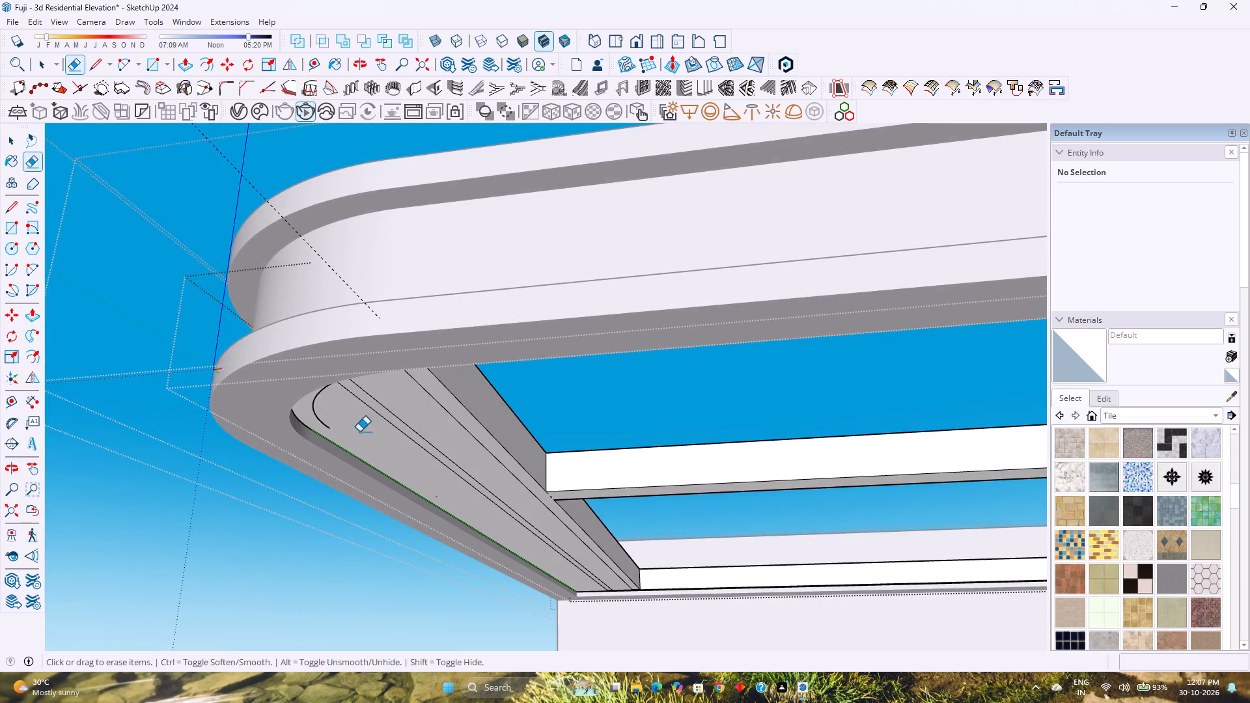
middle_click_drag(360, 430, 436, 320)
middle_click(436, 320)
scroll(390, 338, "up", 5)
middle_click_drag(388, 333, 432, 271)
scroll(422, 275, "up", 2)
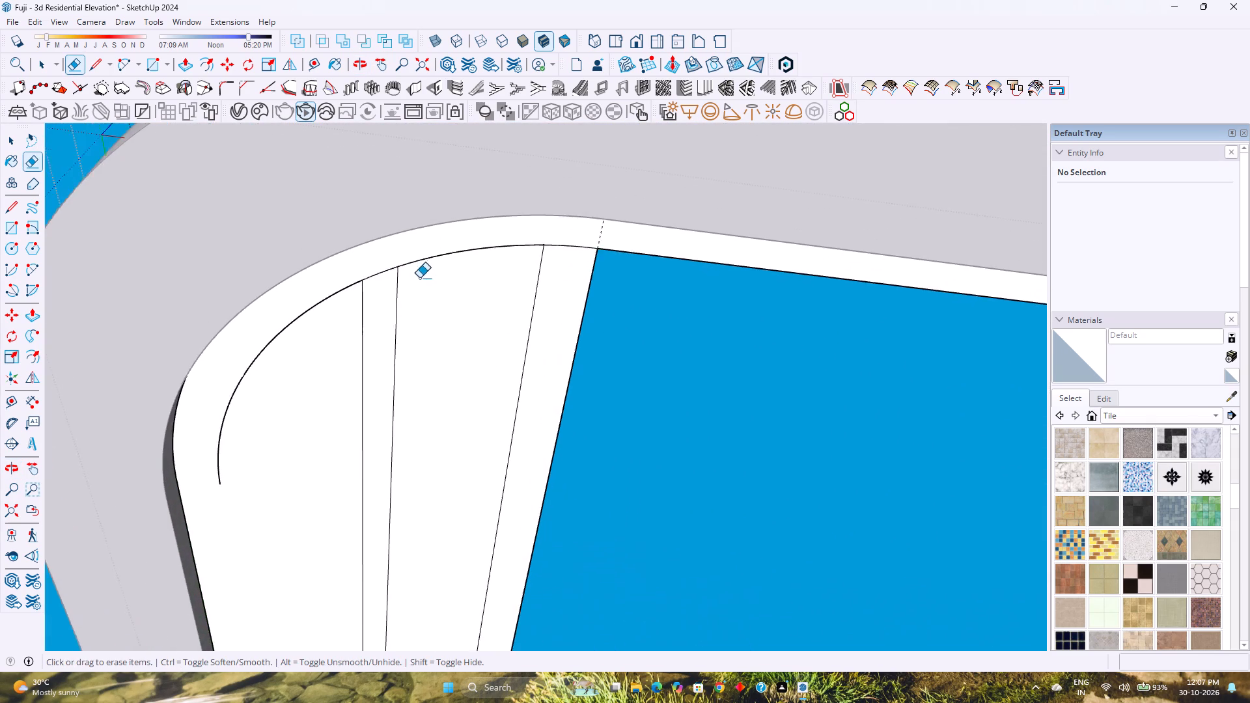
scroll(419, 278, "up", 3)
left_click(379, 271)
left_click(368, 279)
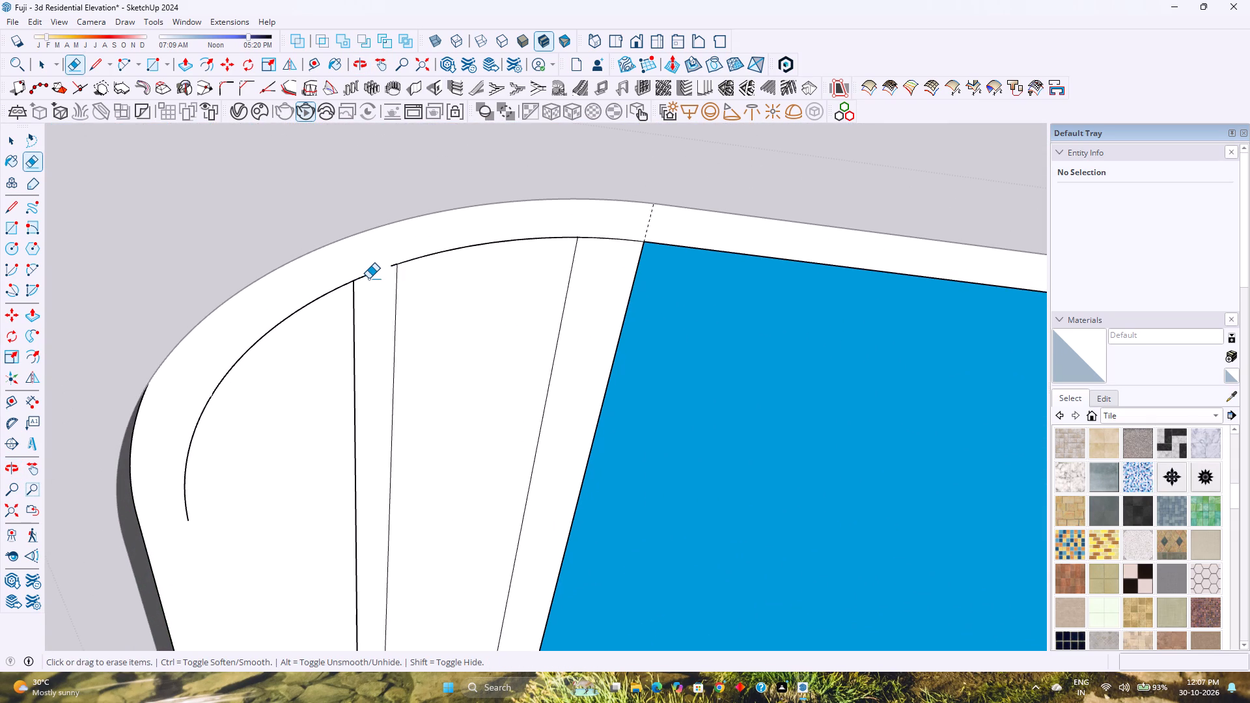
left_click(363, 277)
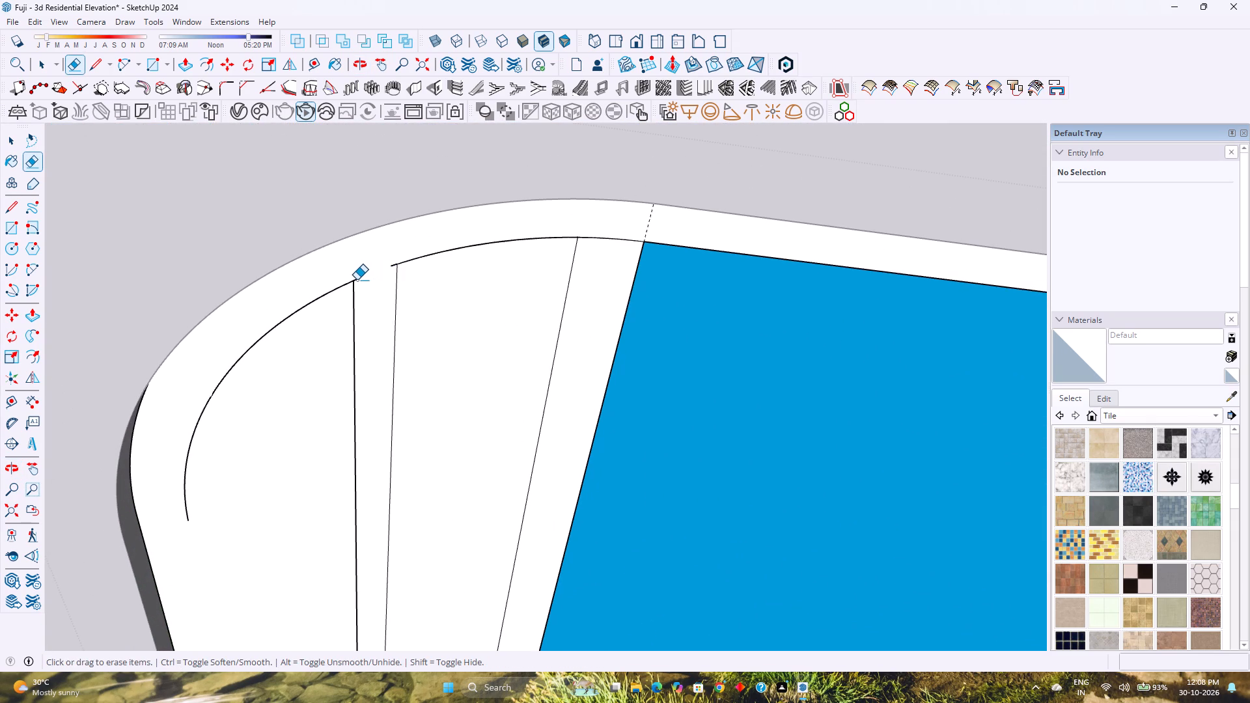
left_click(357, 281)
Examine the grooved crossbeams and the opposite end beam's rounded corner for comparison with the plain end beam.
scroll(359, 279, "down", 19)
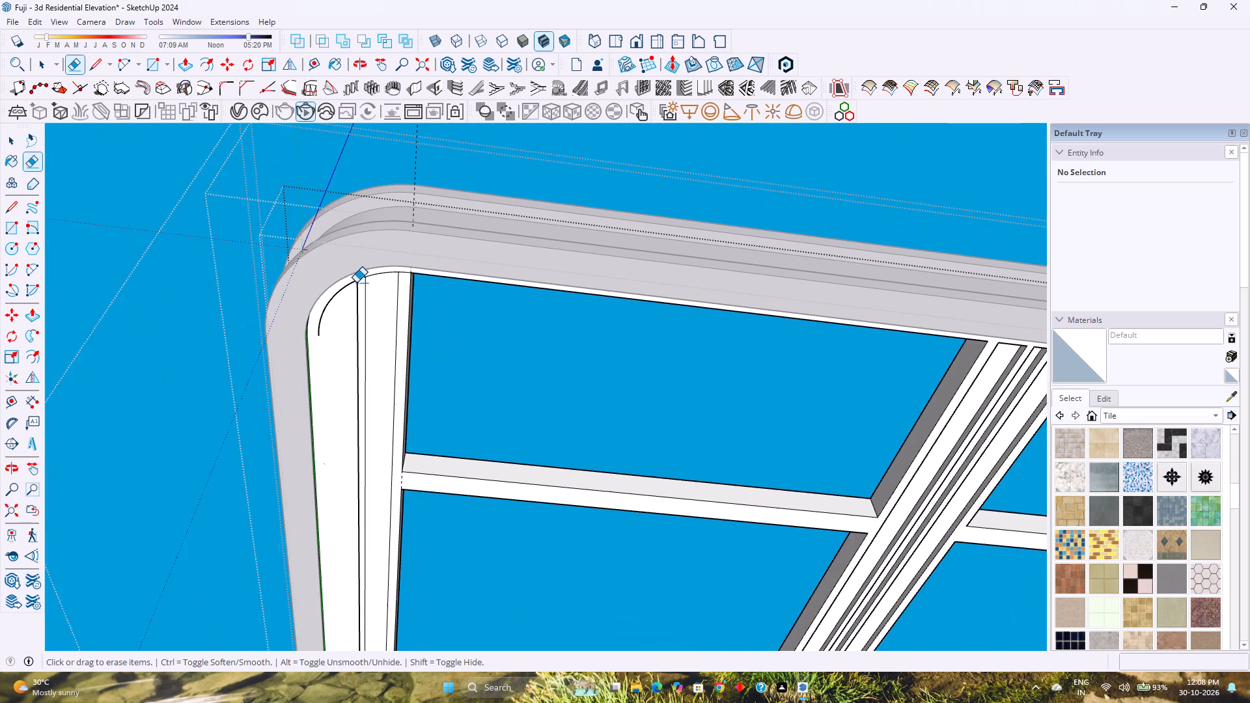
scroll(356, 283, "down", 8)
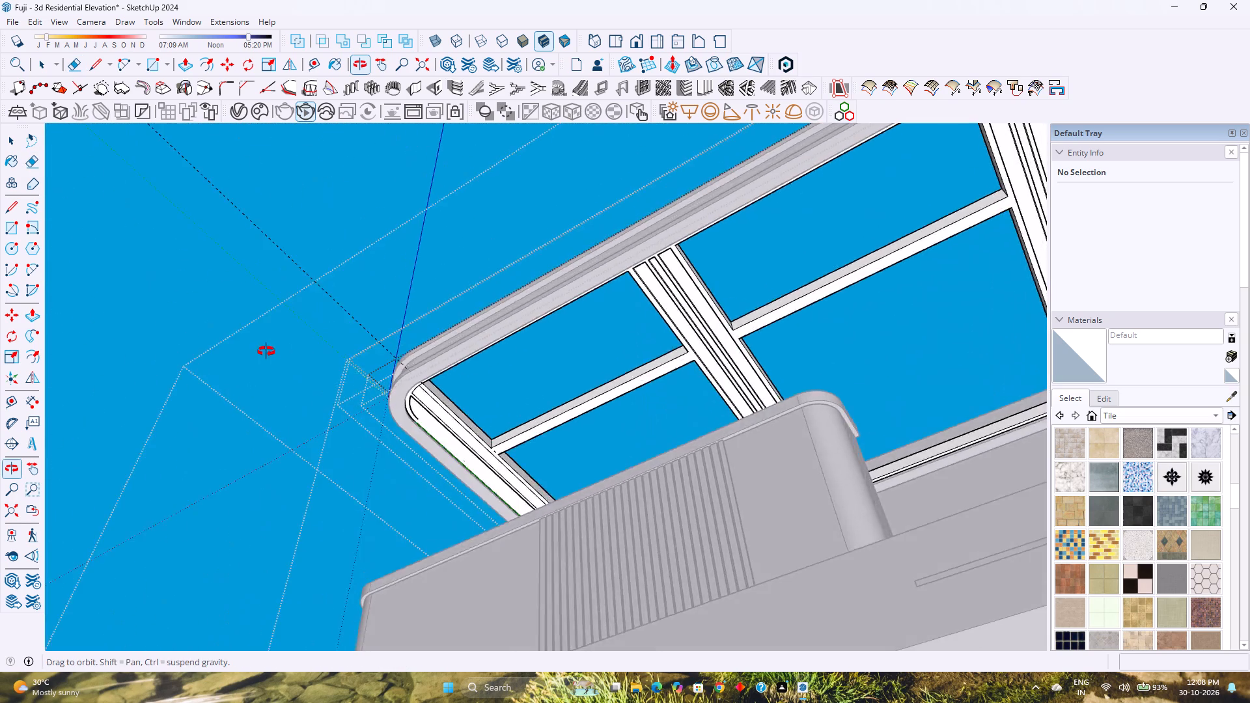
middle_click_drag(552, 395, 202, 371, "shift")
middle_click(190, 371, "shift")
scroll(235, 353, "down", 5)
middle_click_drag(521, 420, 339, 420, "shift")
scroll(603, 398, "up", 8)
middle_click_drag(658, 391, 977, 375)
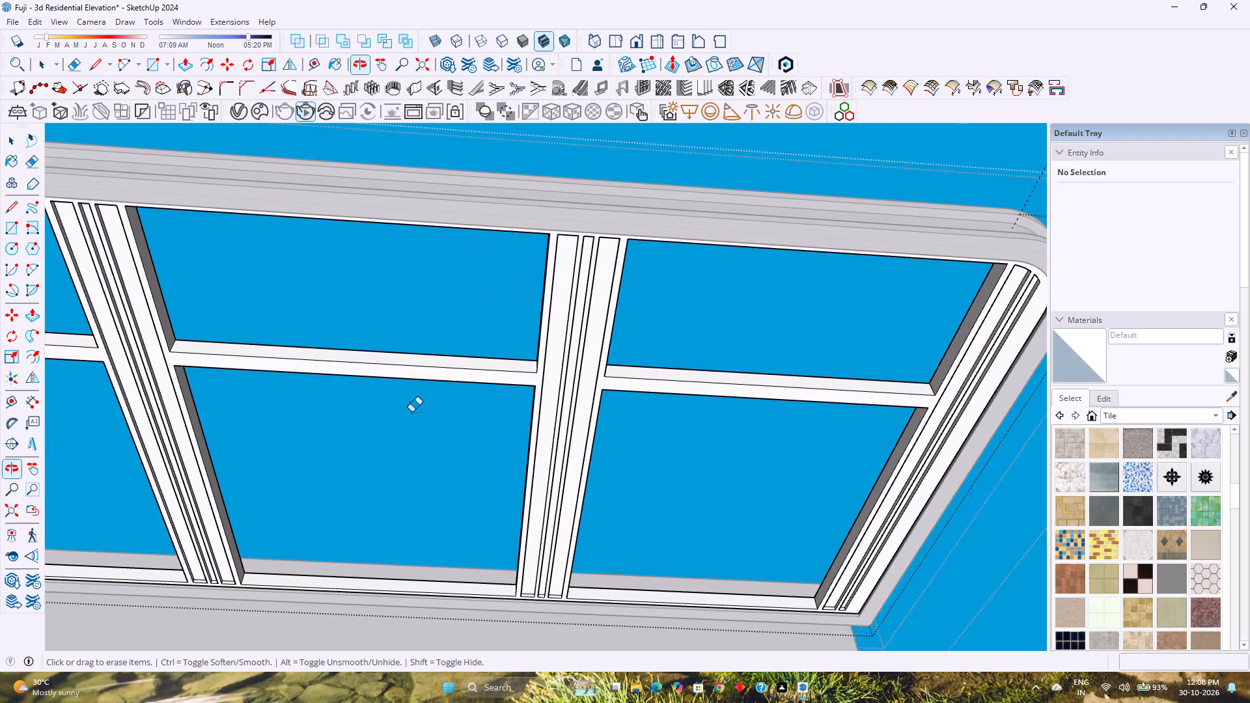
scroll(368, 407, "down", 3)
middle_click_drag(258, 411, 932, 428, "shift")
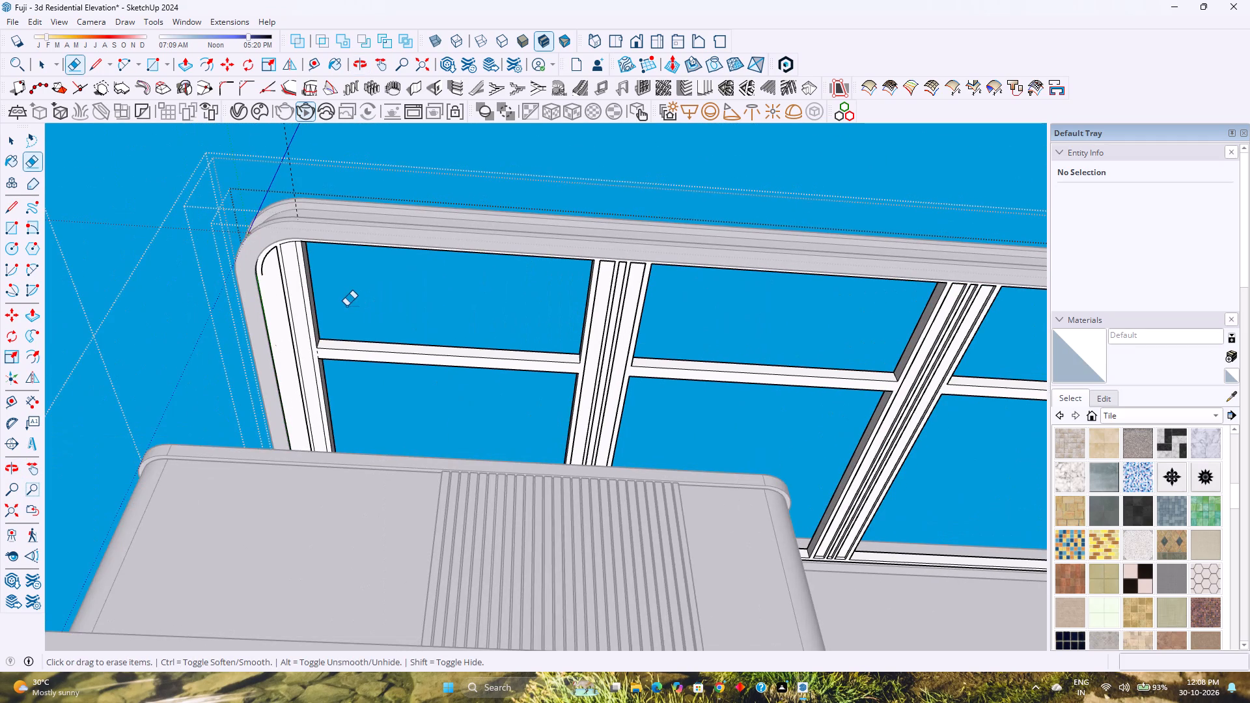
middle_click_drag(312, 340, 343, 312, "shift")
middle_click(343, 312, "shift")
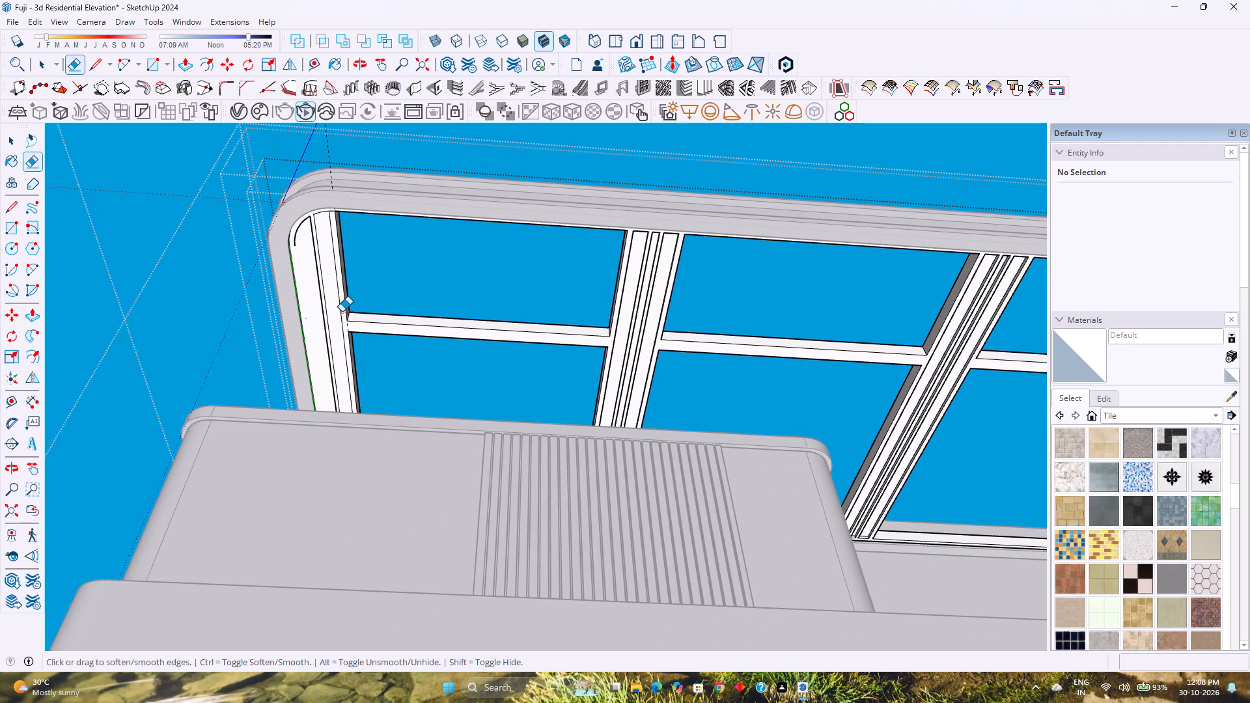
Undo the last erasure on the plain end beam's corner arc.
key("ctrl+z")
Copy the two edges of the adjacent crossbeam's narrow middle groove onto the plain end beam, matching base corner to base corner.
middle_click_drag(344, 311, 348, 458)
middle_click(348, 459)
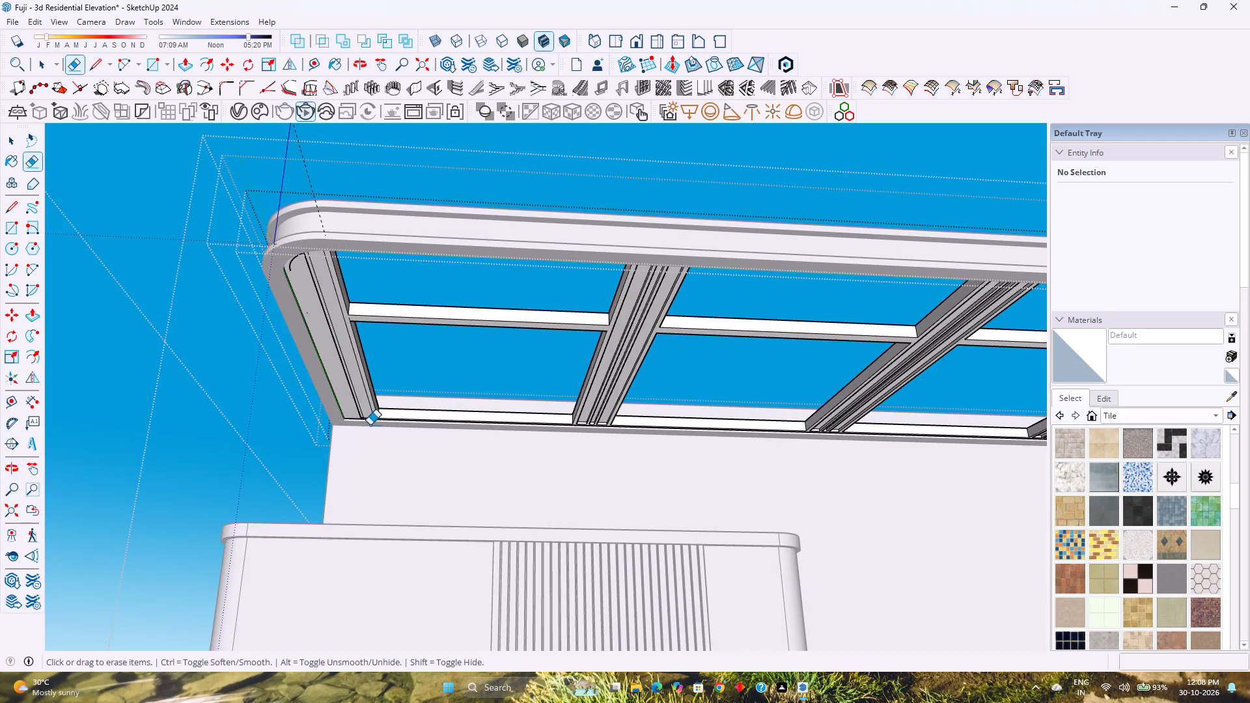
middle_click_drag(419, 430, 415, 405)
key("space")
scroll(560, 443, "up", 4)
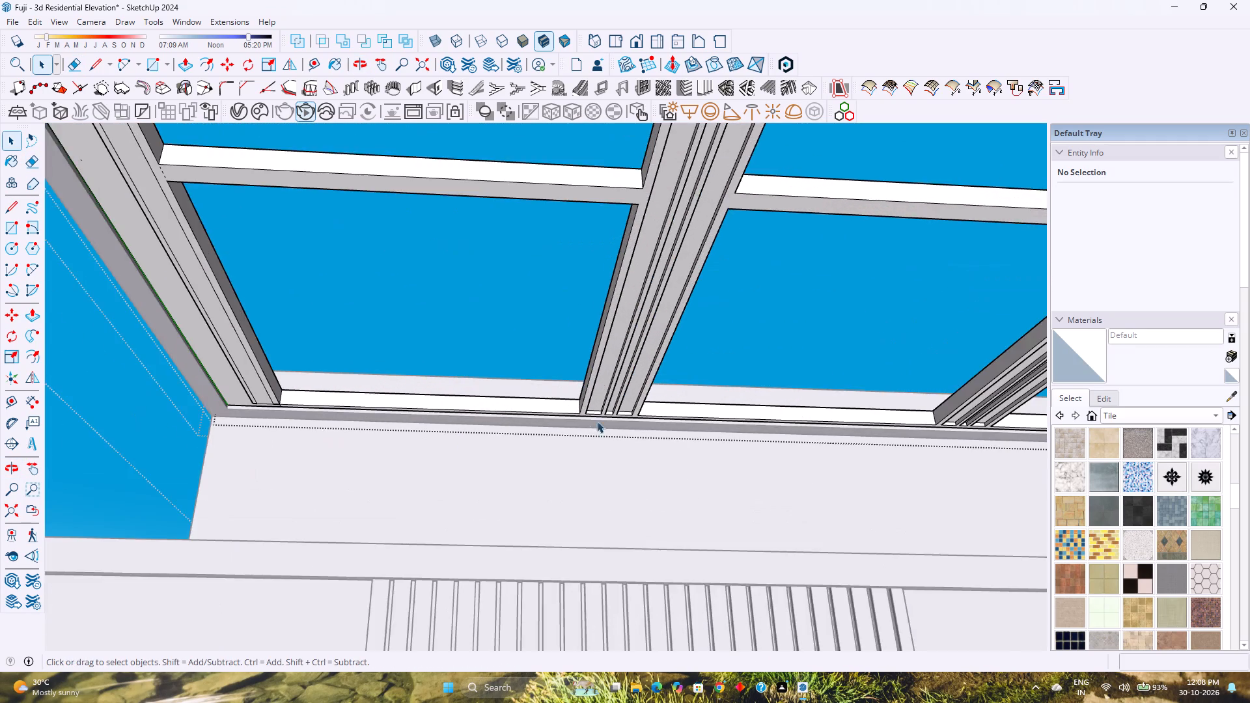
scroll(597, 421, "up", 8)
left_click(602, 409)
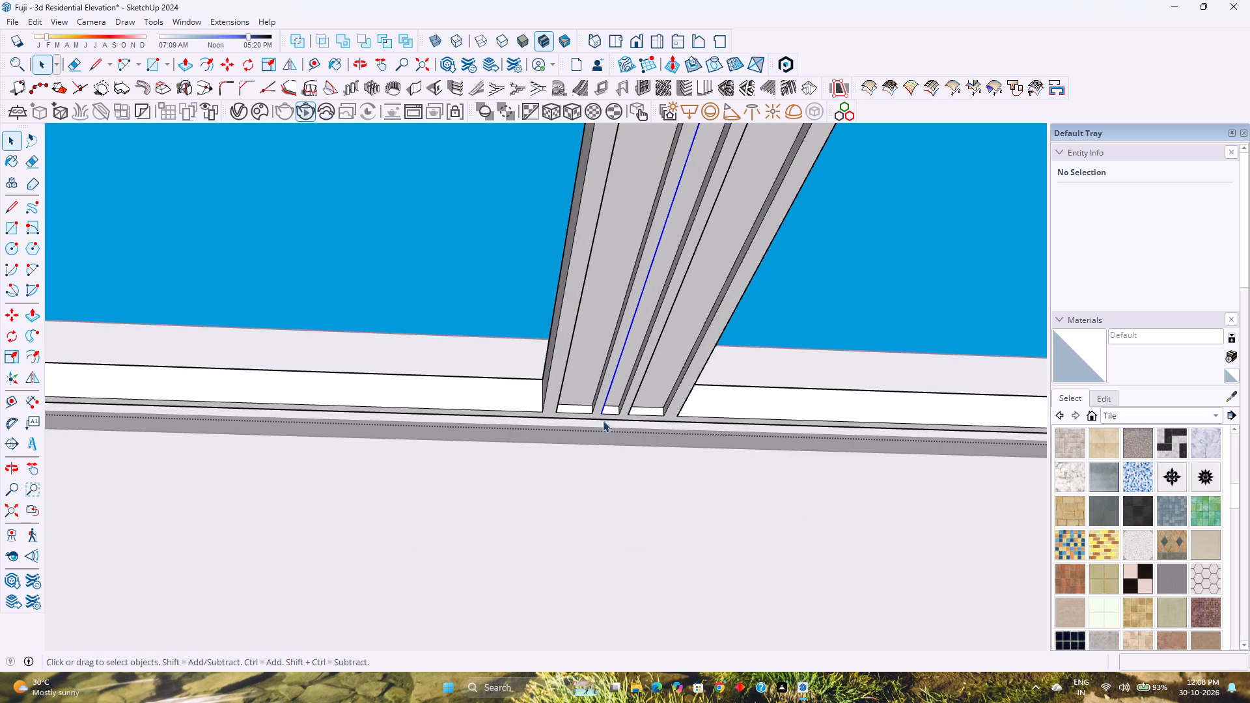
left_click(620, 405, "ctrl")
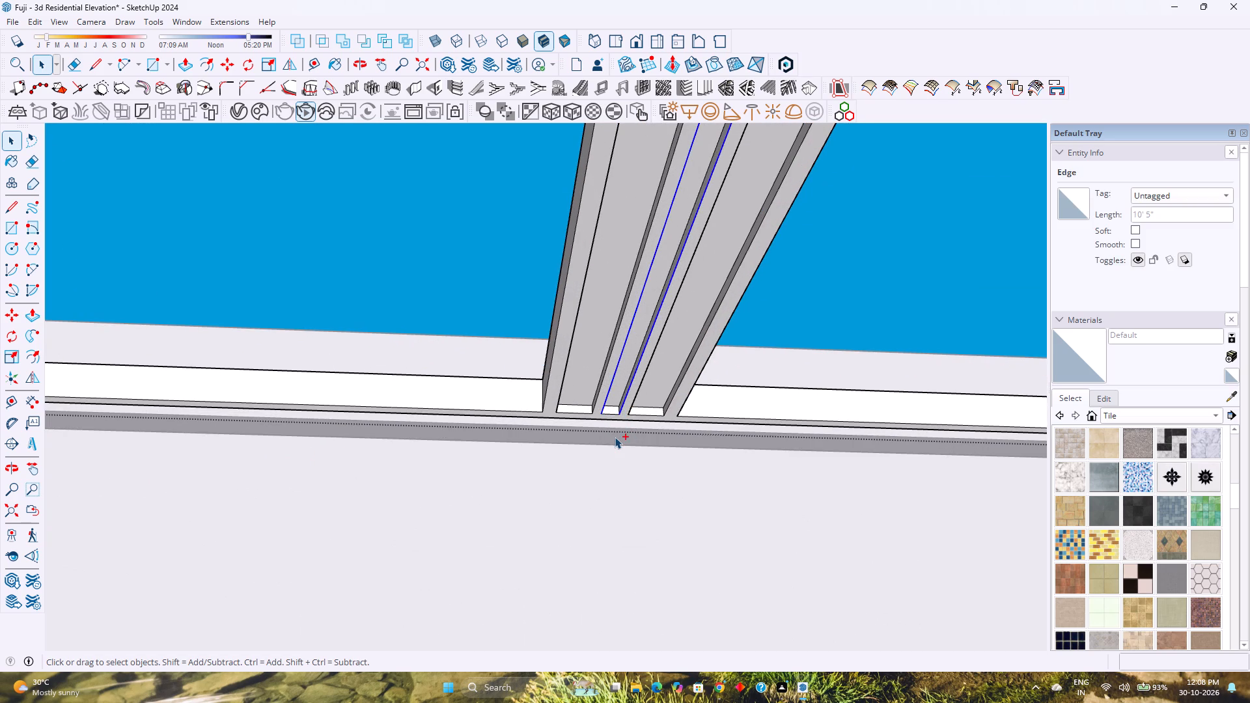
key("m")
scroll(660, 421, "up", 8)
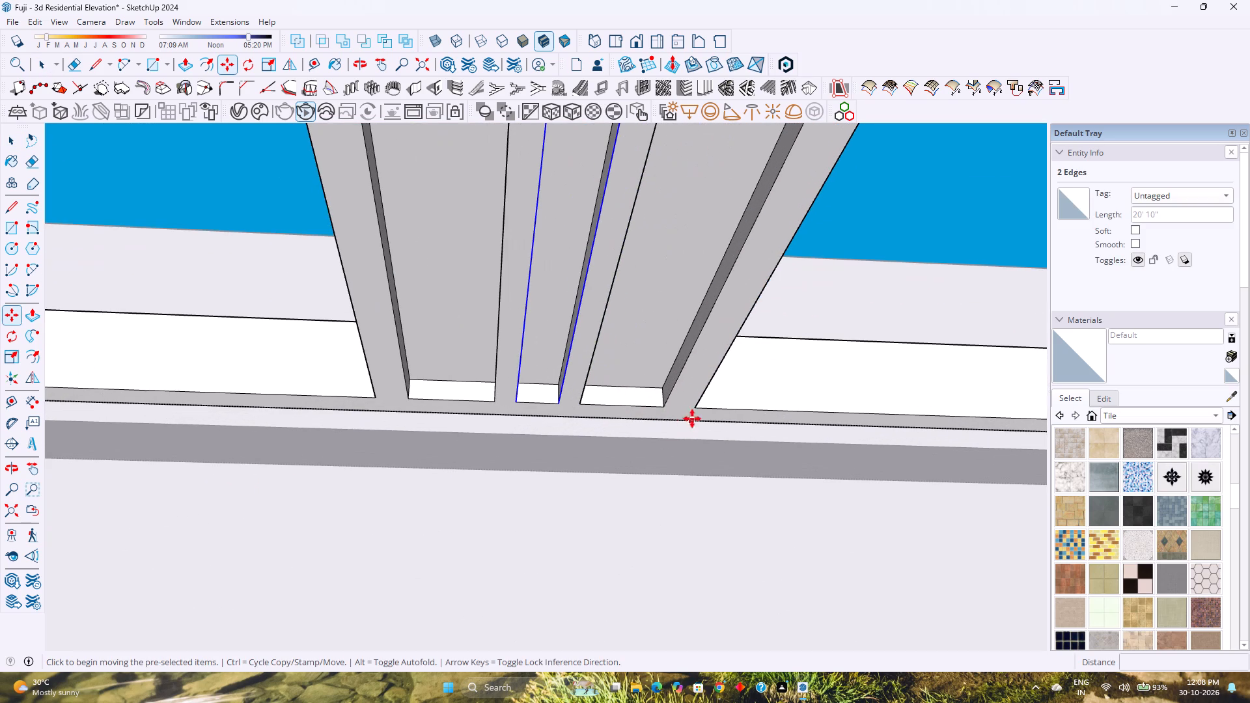
left_click(696, 408)
scroll(604, 405, "down", 10)
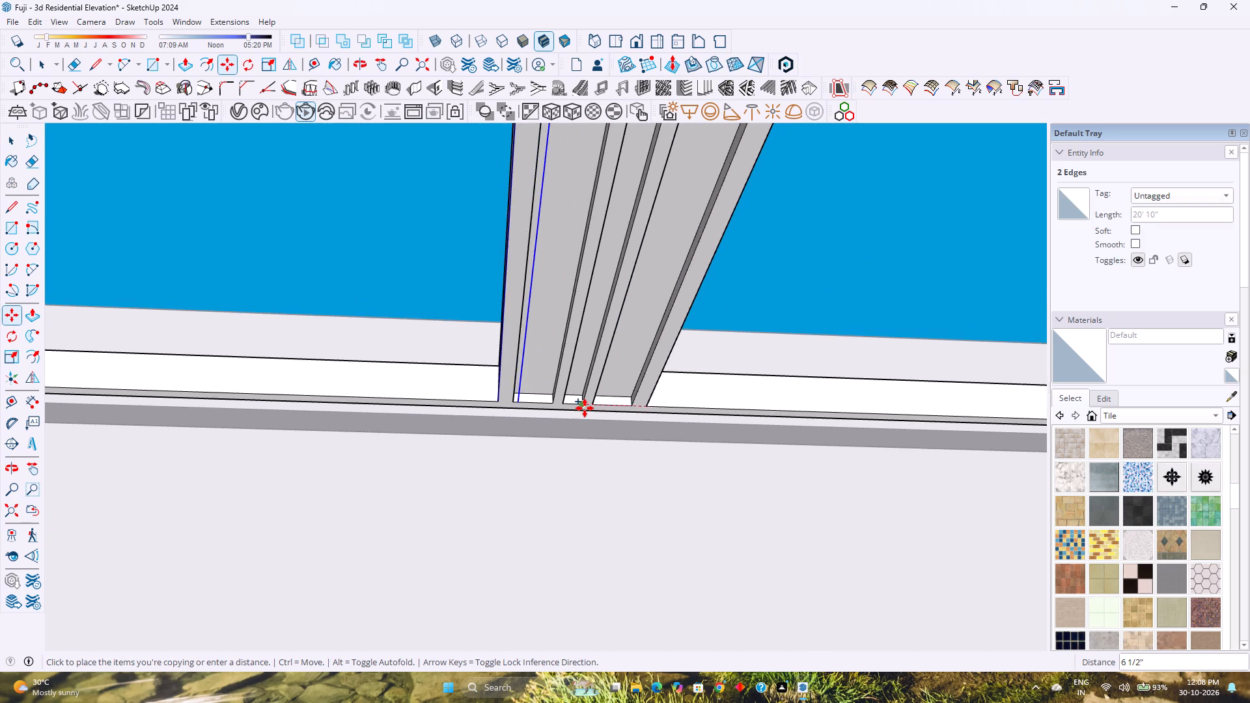
scroll(585, 408, "down", 2)
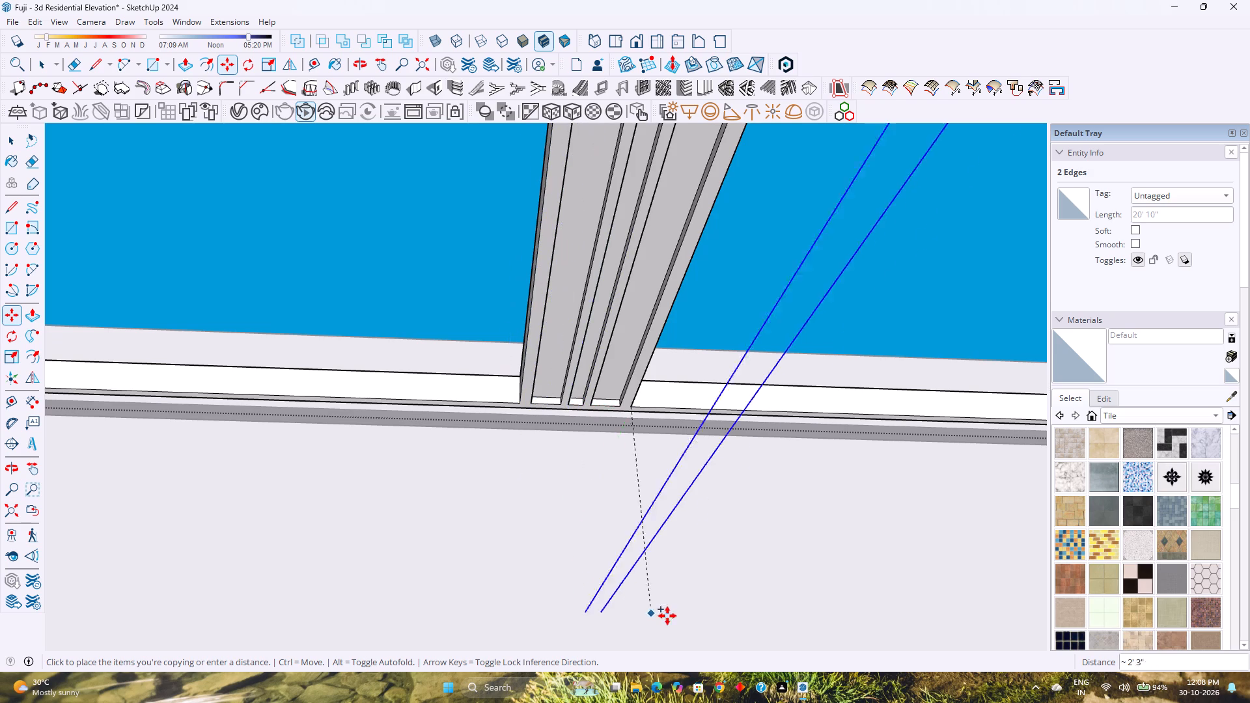
scroll(586, 542, "down", 2)
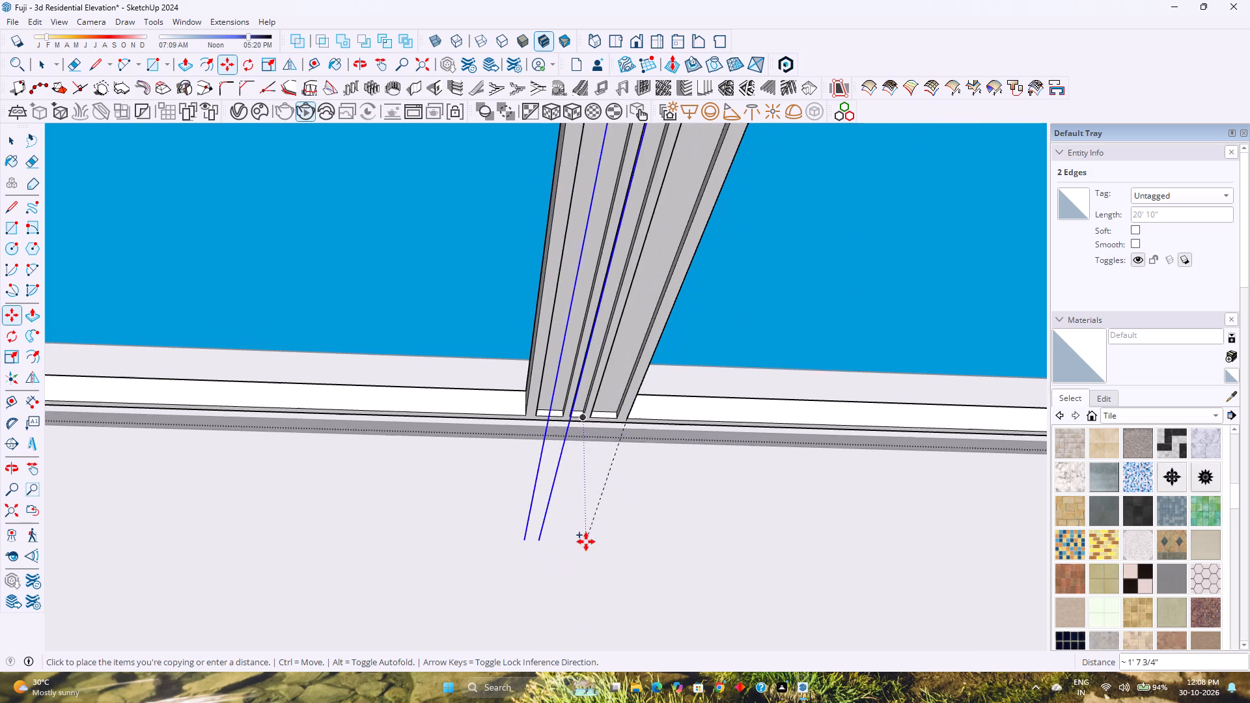
scroll(586, 542, "down", 1)
middle_click_drag(416, 534, 794, 530, "shift")
middle_click(794, 530, "shift")
scroll(502, 426, "up", 5)
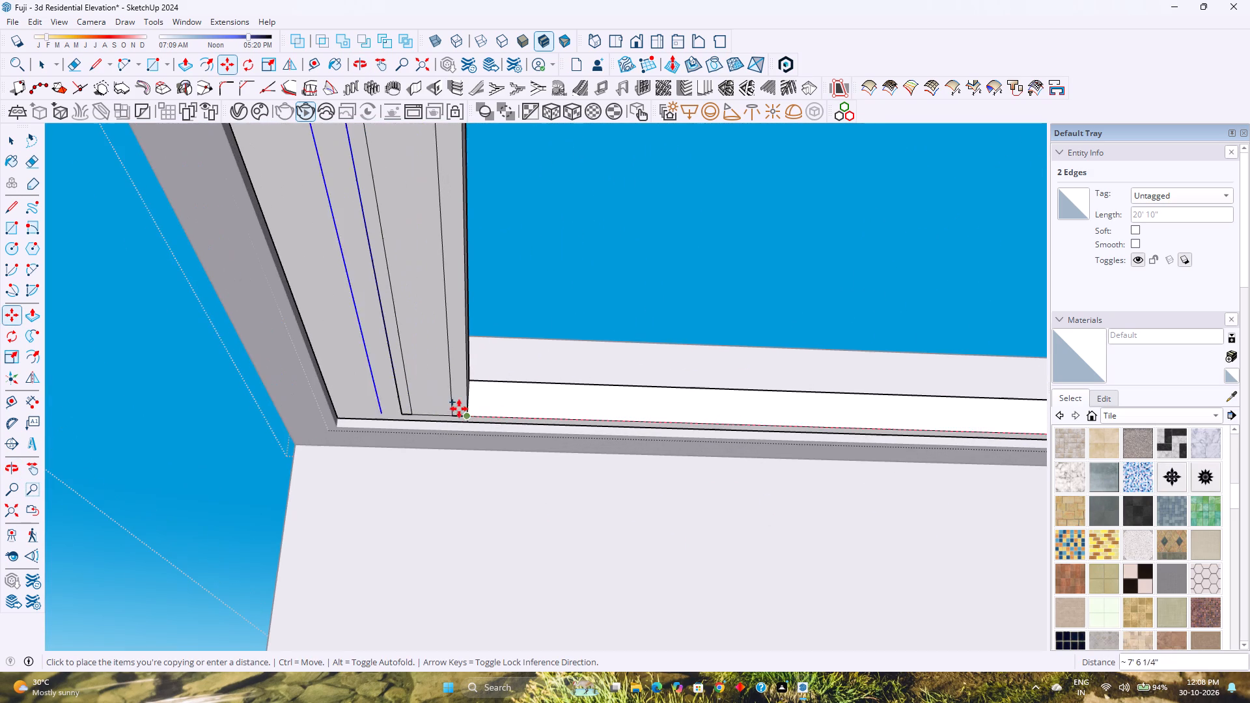
left_click(469, 413)
Draw a line about 1 3/8" long joining the wall-side ends of the two copied groove edges on the end beam.
scroll(471, 413, "down", 5)
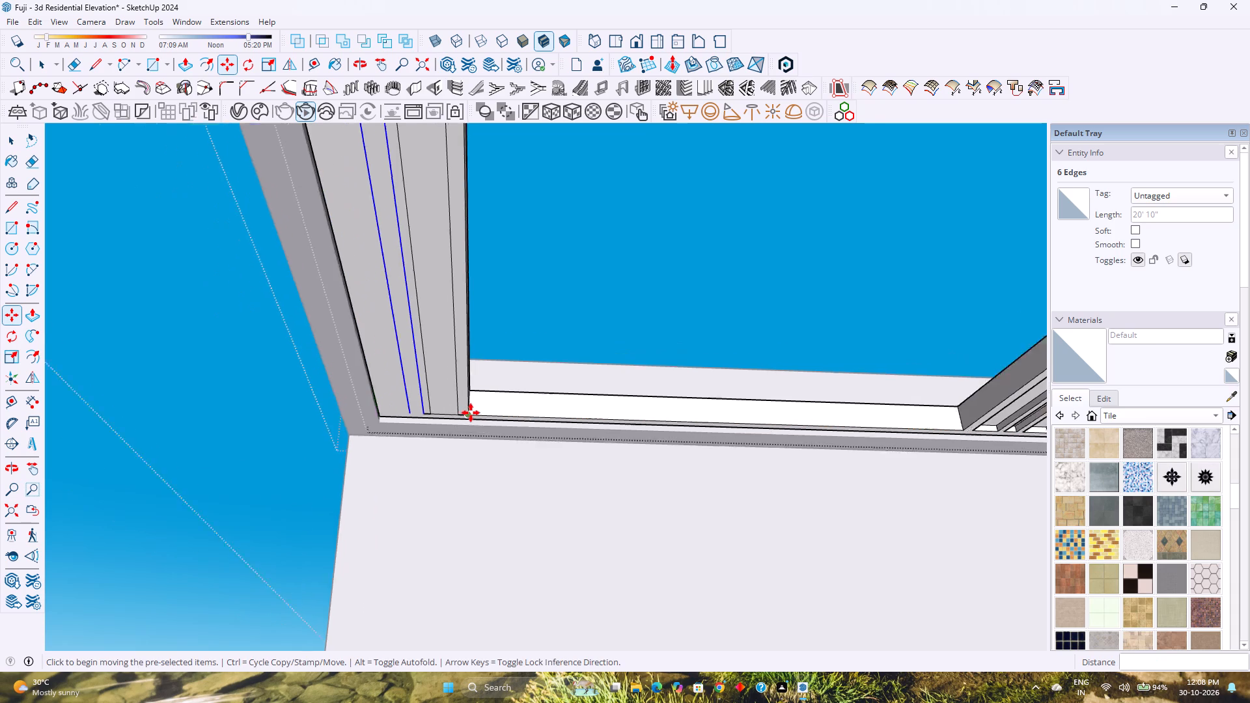
key("l")
scroll(431, 415, "up", 5)
left_click(431, 414)
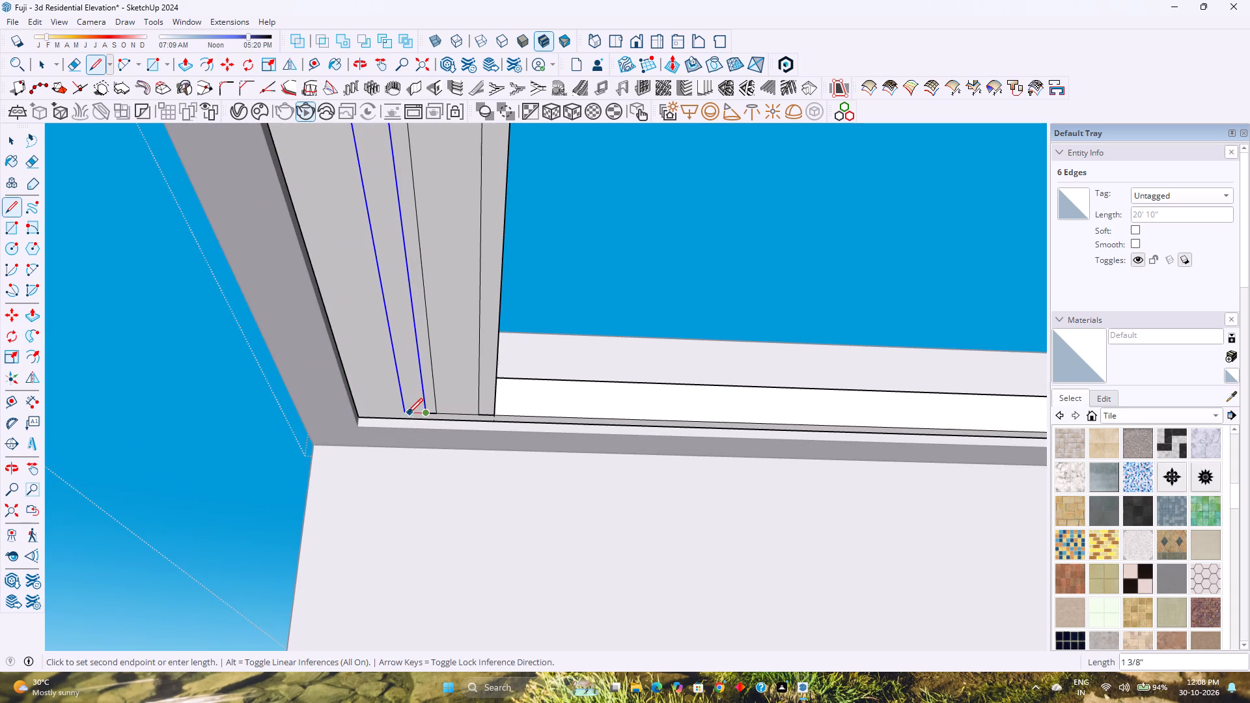
left_click(408, 413)
key("space")
key("Escape")
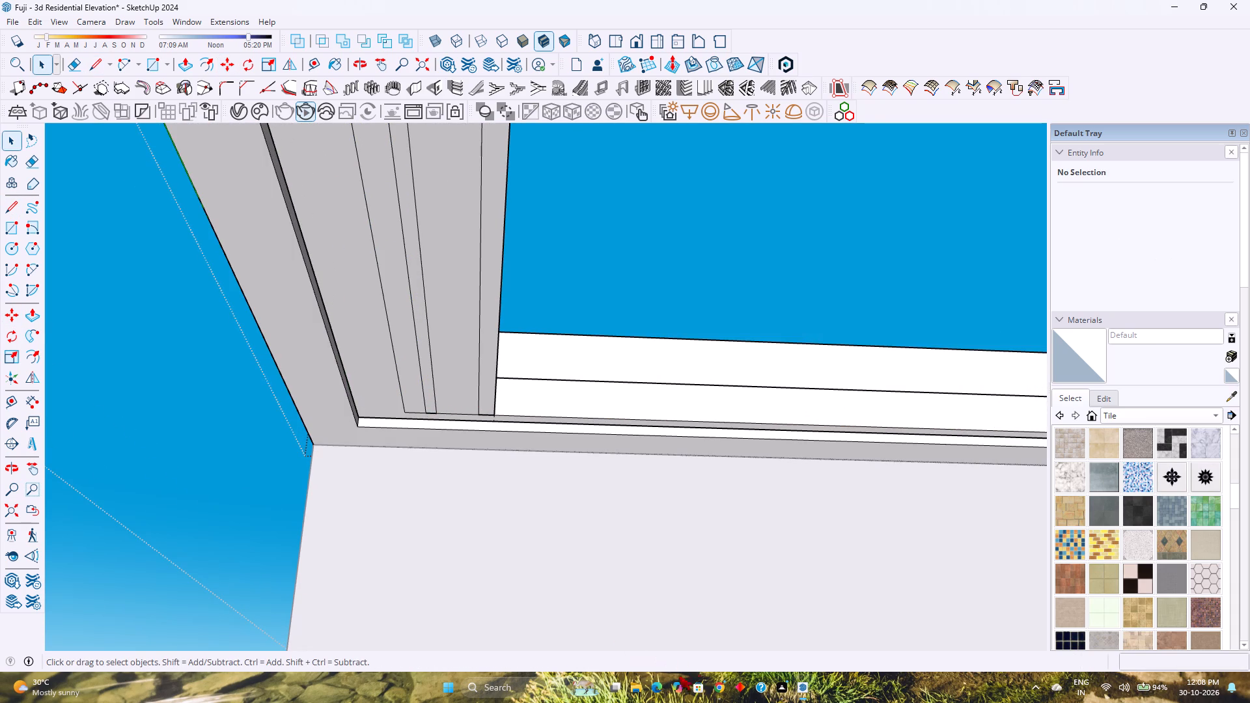
Switch to File Explorer, browse the New Volume (E:) drive and its Navis Work Classes folder, and close the window.
left_click(632, 689)
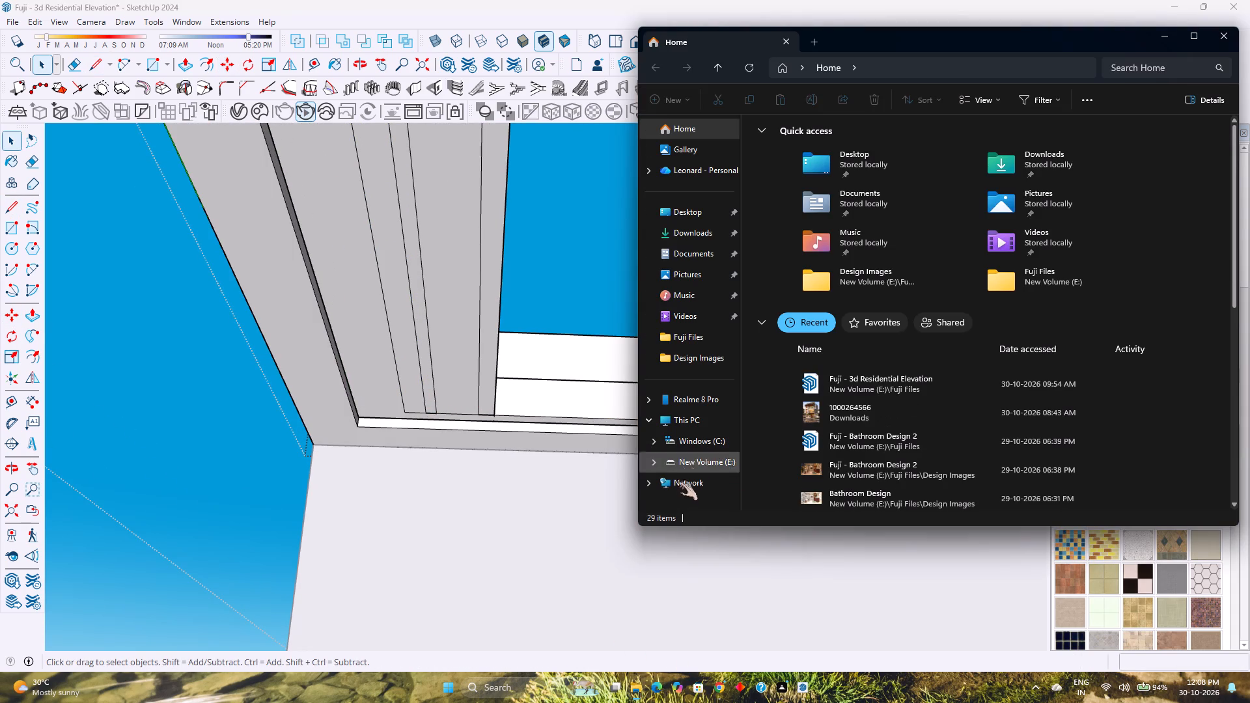
left_click(692, 462)
left_click_drag(1029, 36, 941, 48)
scroll(949, 269, "down", 2)
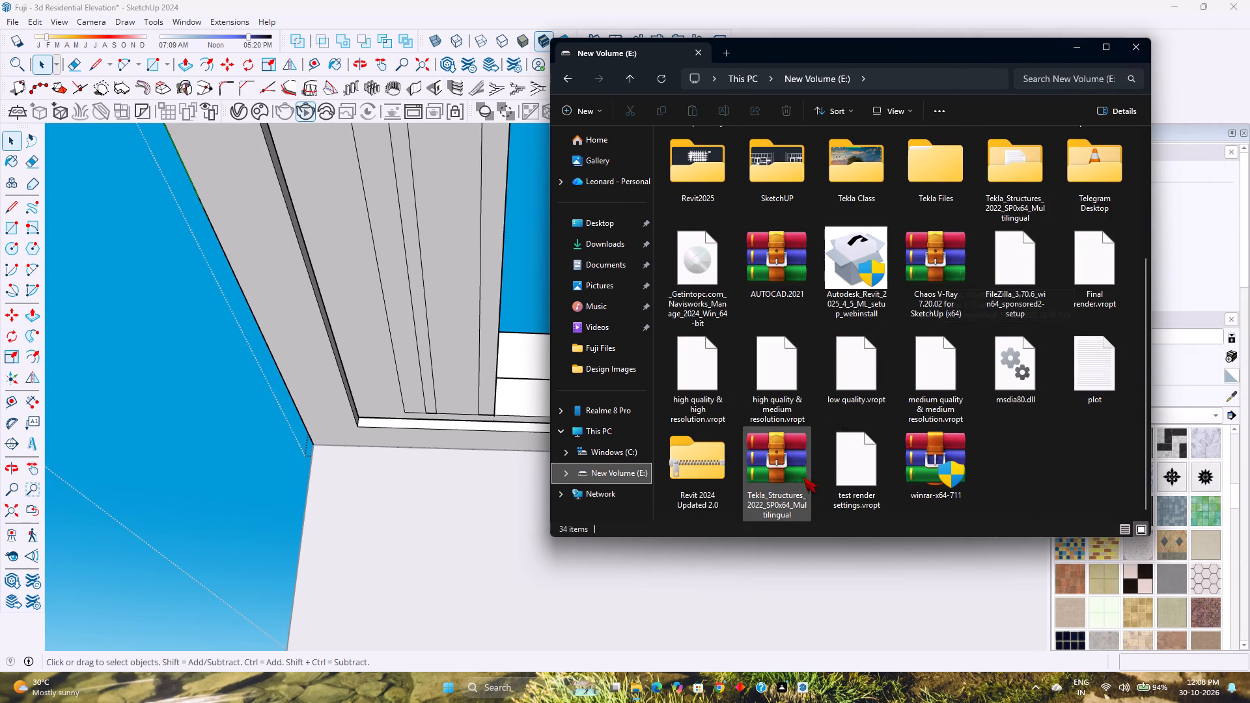
scroll(730, 330, "up", 4)
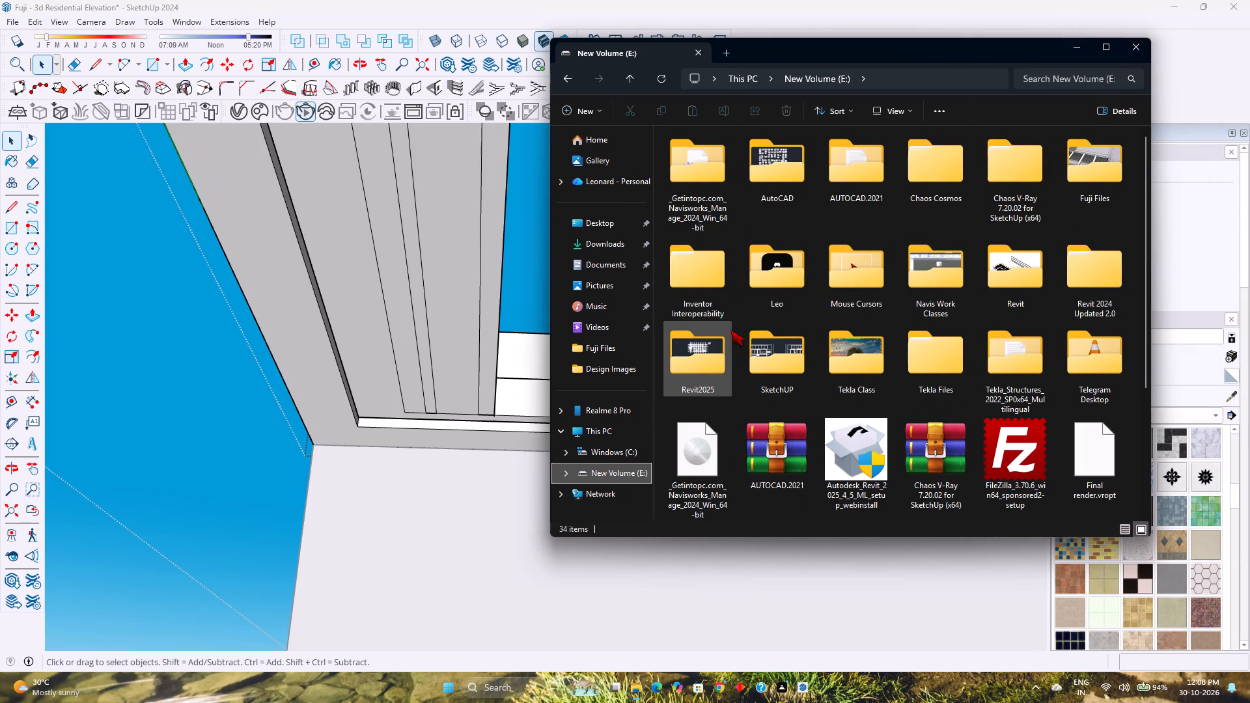
scroll(730, 330, "up", 1)
double_click(946, 281)
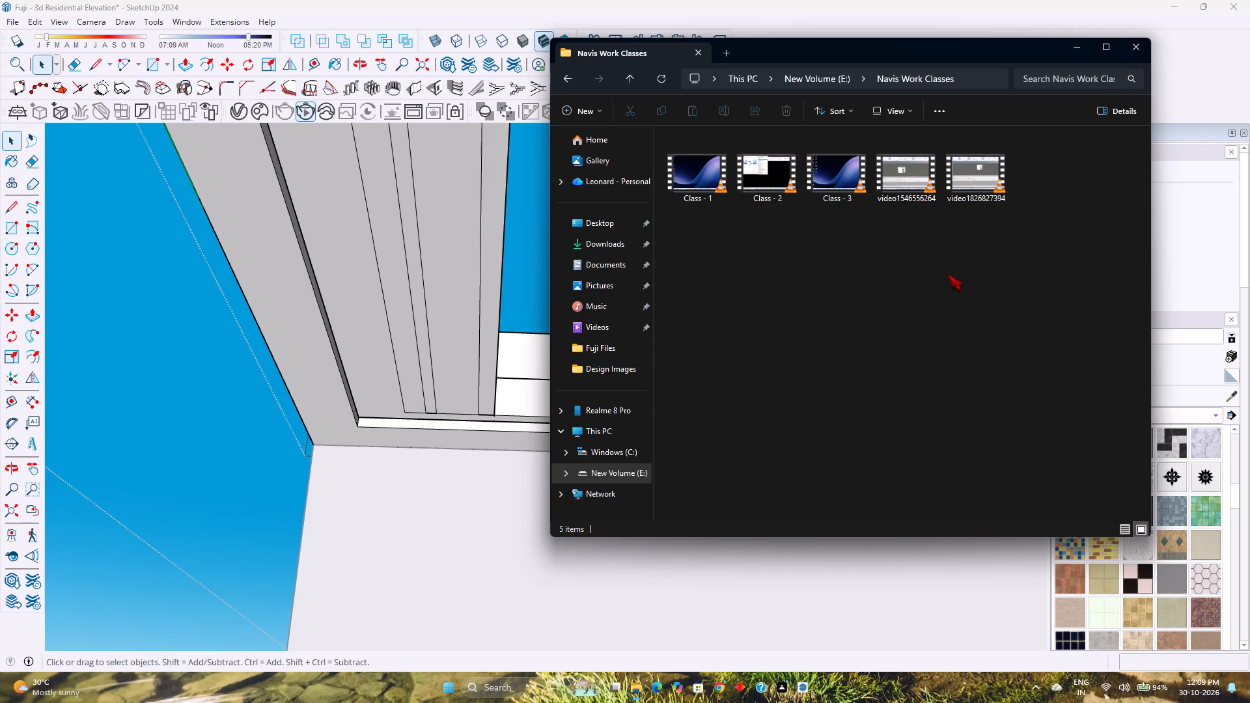
left_click(1135, 53)
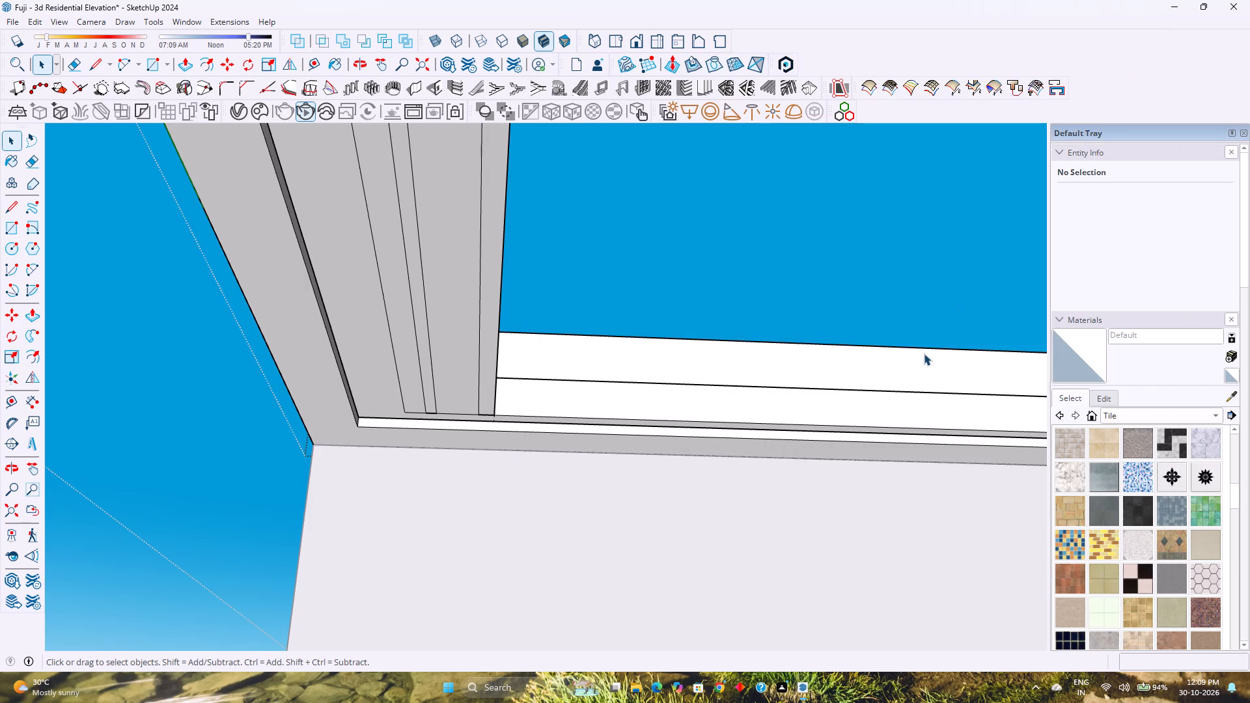
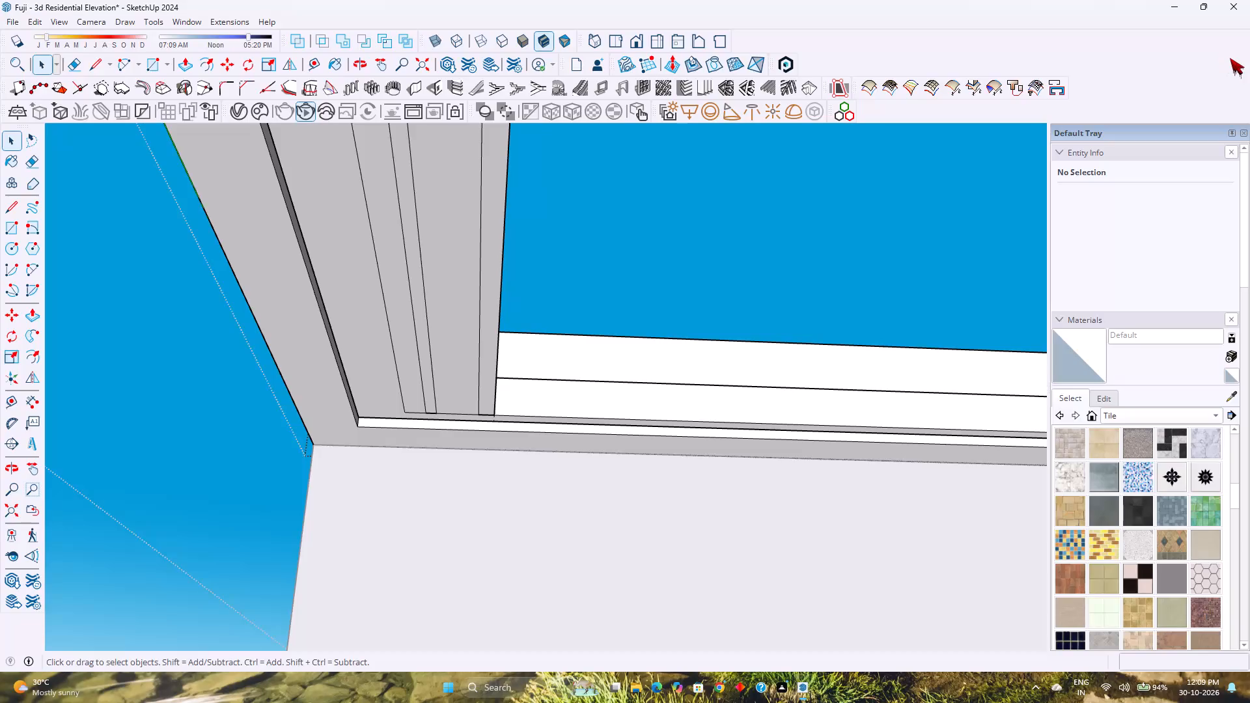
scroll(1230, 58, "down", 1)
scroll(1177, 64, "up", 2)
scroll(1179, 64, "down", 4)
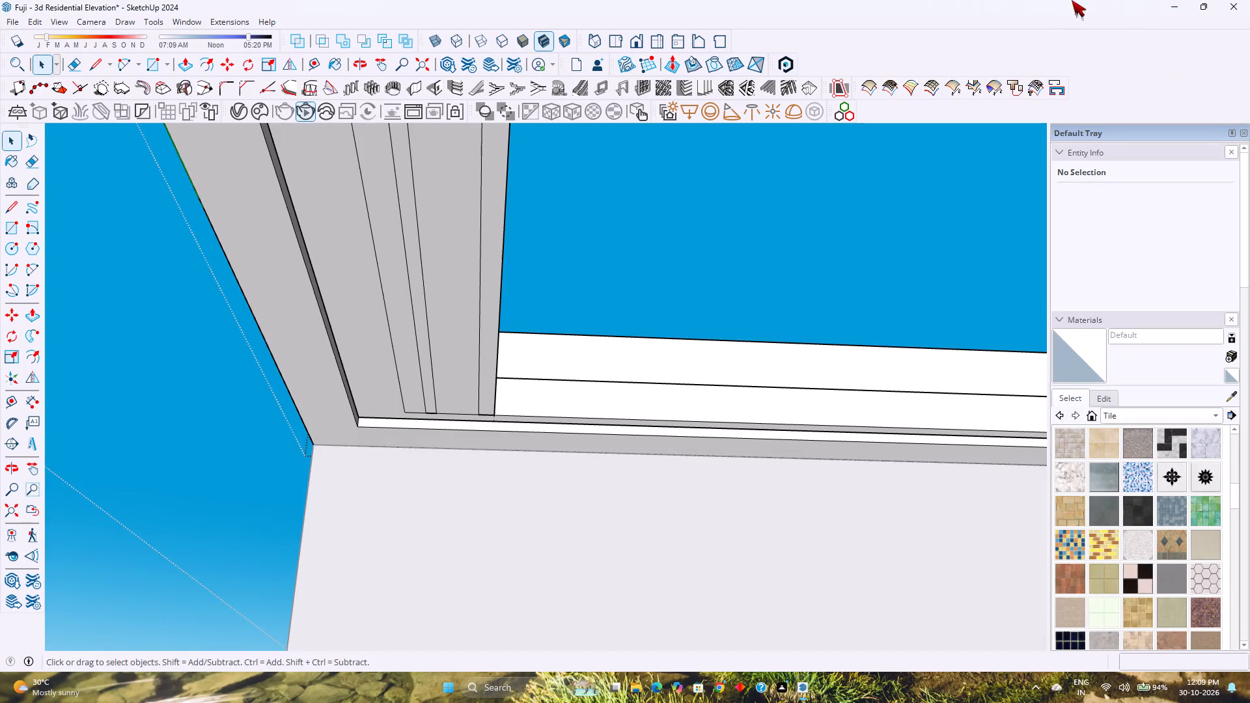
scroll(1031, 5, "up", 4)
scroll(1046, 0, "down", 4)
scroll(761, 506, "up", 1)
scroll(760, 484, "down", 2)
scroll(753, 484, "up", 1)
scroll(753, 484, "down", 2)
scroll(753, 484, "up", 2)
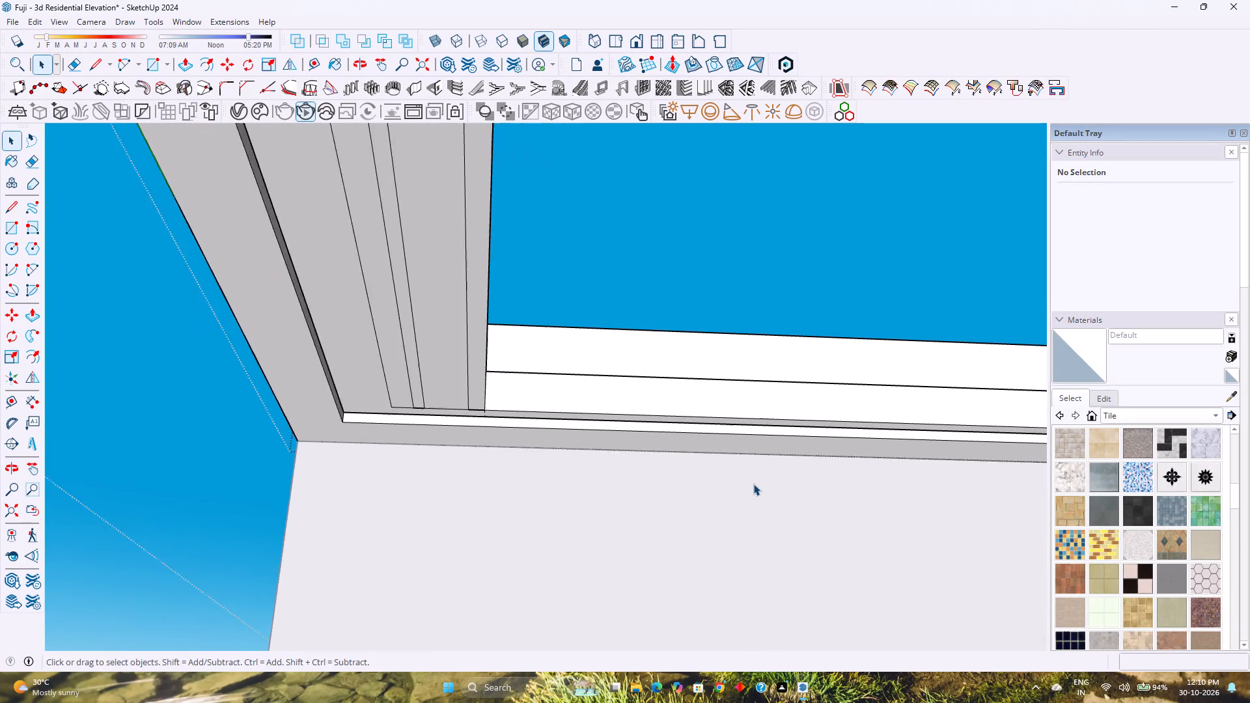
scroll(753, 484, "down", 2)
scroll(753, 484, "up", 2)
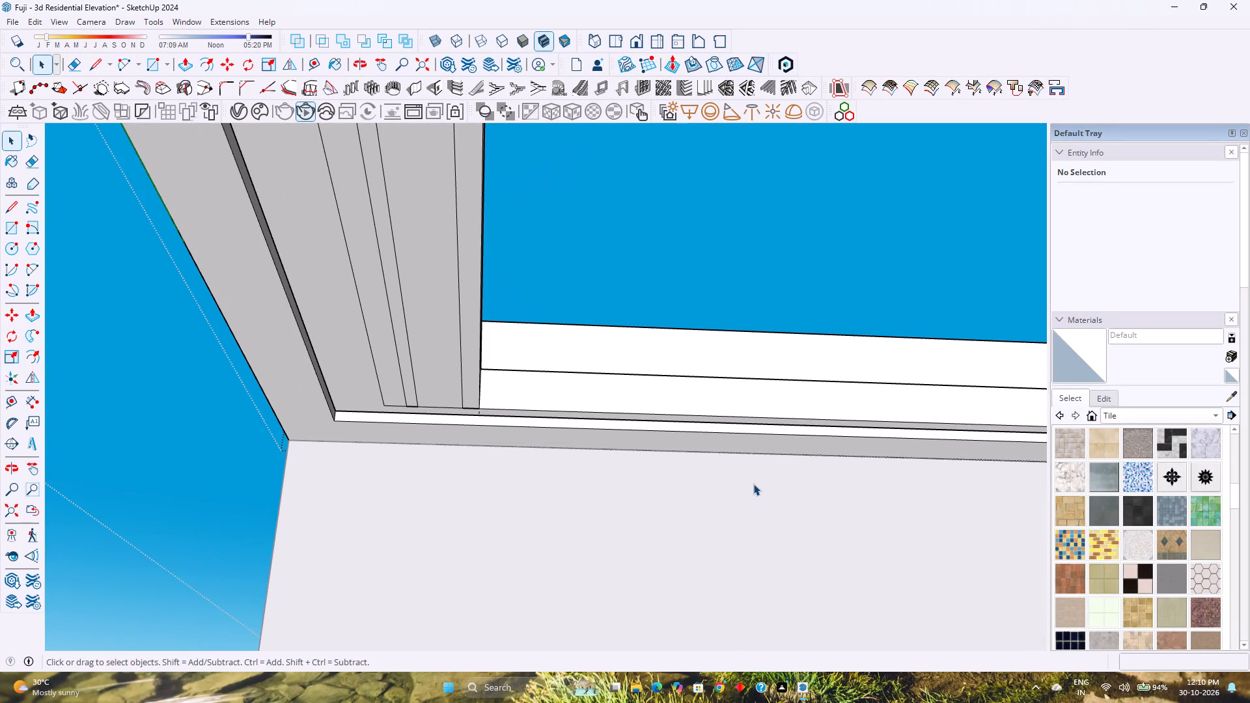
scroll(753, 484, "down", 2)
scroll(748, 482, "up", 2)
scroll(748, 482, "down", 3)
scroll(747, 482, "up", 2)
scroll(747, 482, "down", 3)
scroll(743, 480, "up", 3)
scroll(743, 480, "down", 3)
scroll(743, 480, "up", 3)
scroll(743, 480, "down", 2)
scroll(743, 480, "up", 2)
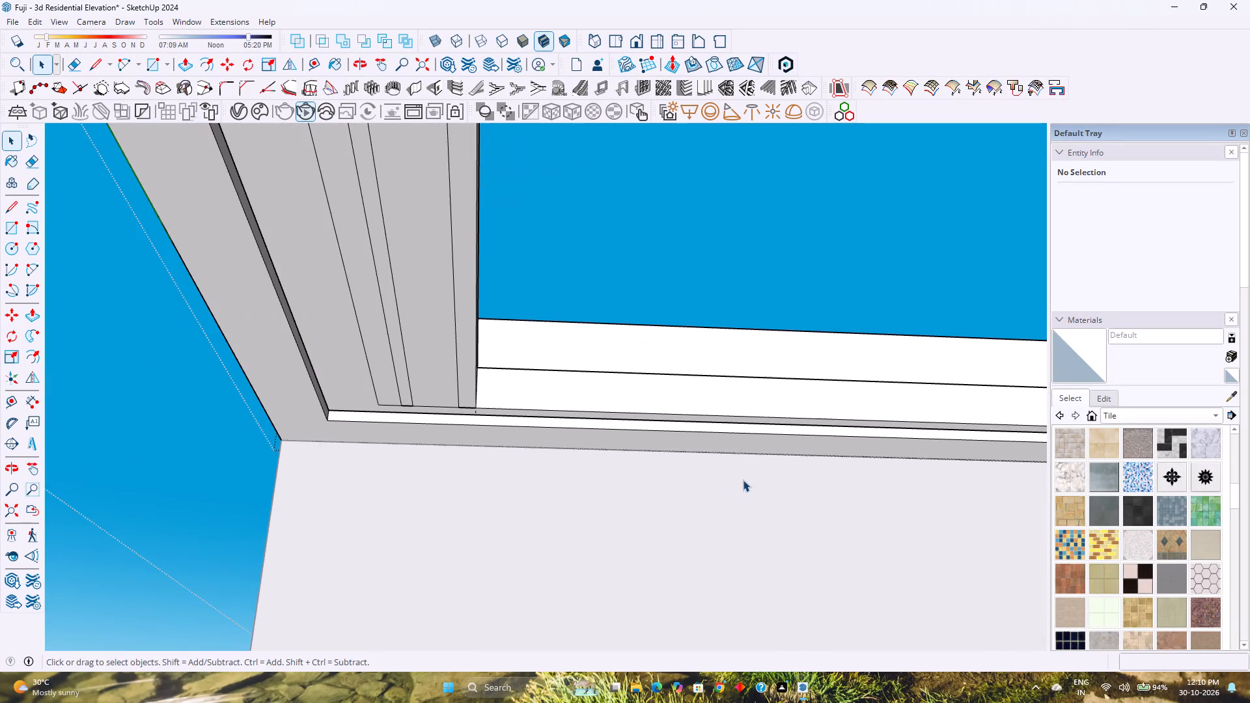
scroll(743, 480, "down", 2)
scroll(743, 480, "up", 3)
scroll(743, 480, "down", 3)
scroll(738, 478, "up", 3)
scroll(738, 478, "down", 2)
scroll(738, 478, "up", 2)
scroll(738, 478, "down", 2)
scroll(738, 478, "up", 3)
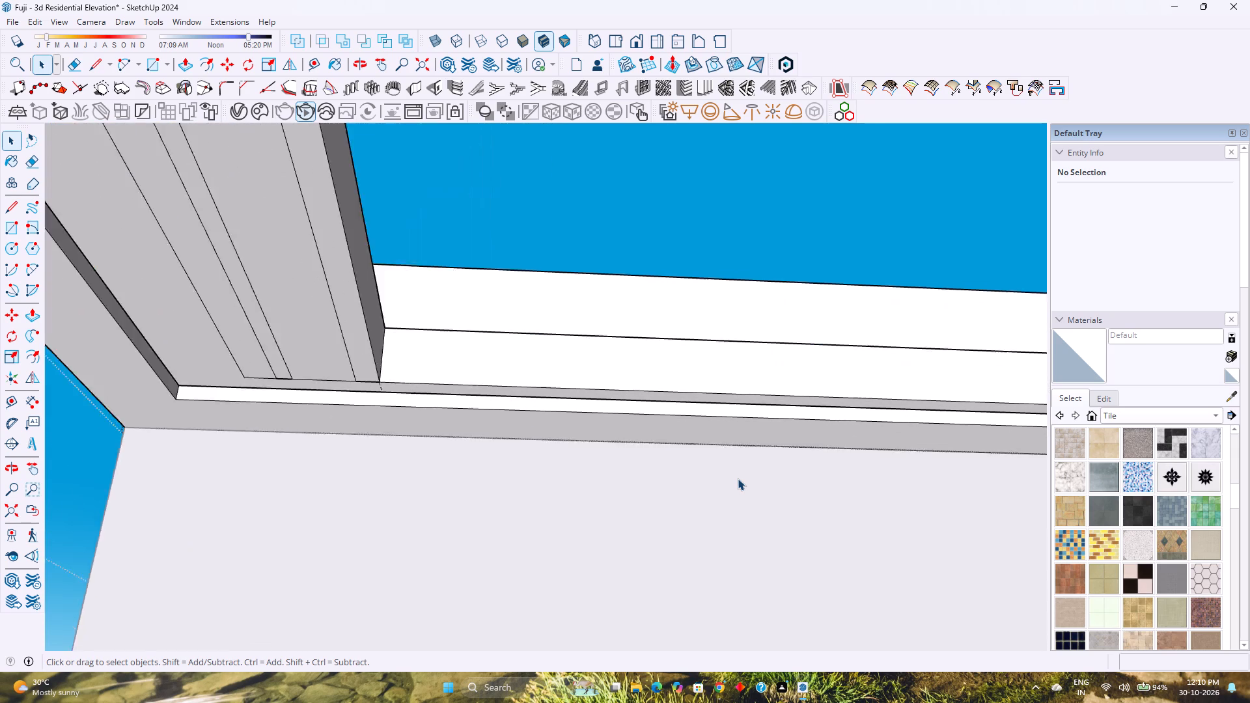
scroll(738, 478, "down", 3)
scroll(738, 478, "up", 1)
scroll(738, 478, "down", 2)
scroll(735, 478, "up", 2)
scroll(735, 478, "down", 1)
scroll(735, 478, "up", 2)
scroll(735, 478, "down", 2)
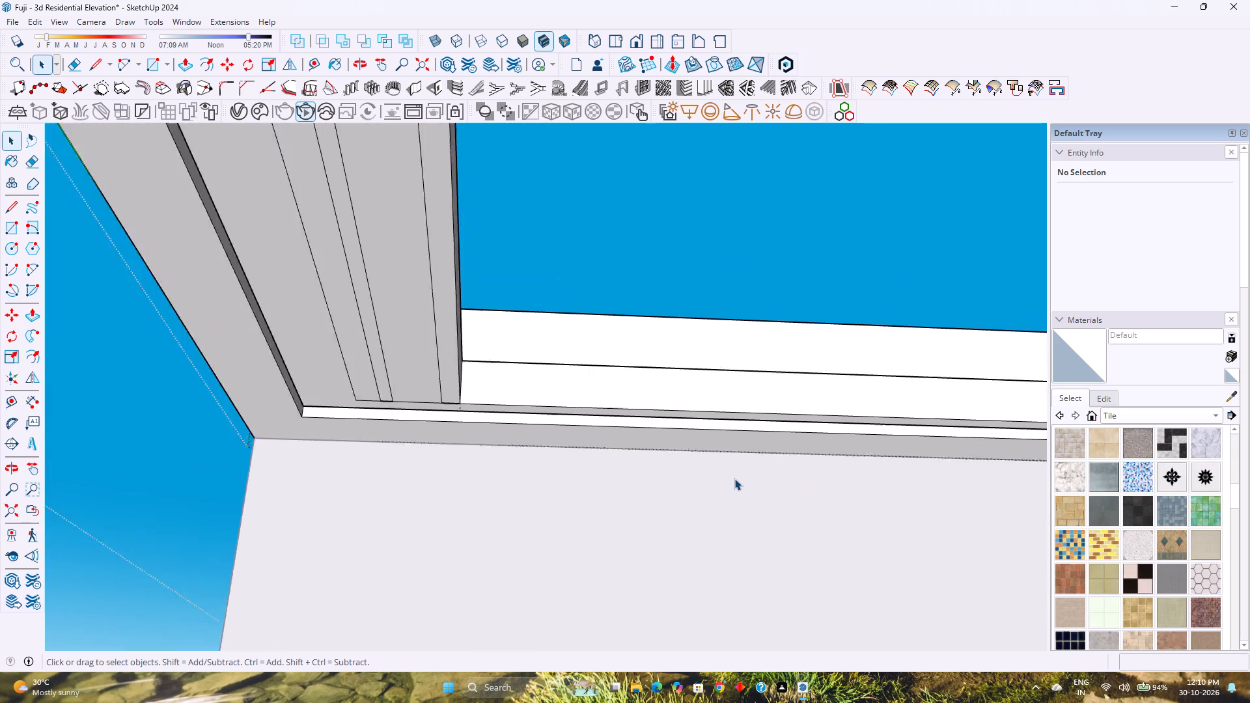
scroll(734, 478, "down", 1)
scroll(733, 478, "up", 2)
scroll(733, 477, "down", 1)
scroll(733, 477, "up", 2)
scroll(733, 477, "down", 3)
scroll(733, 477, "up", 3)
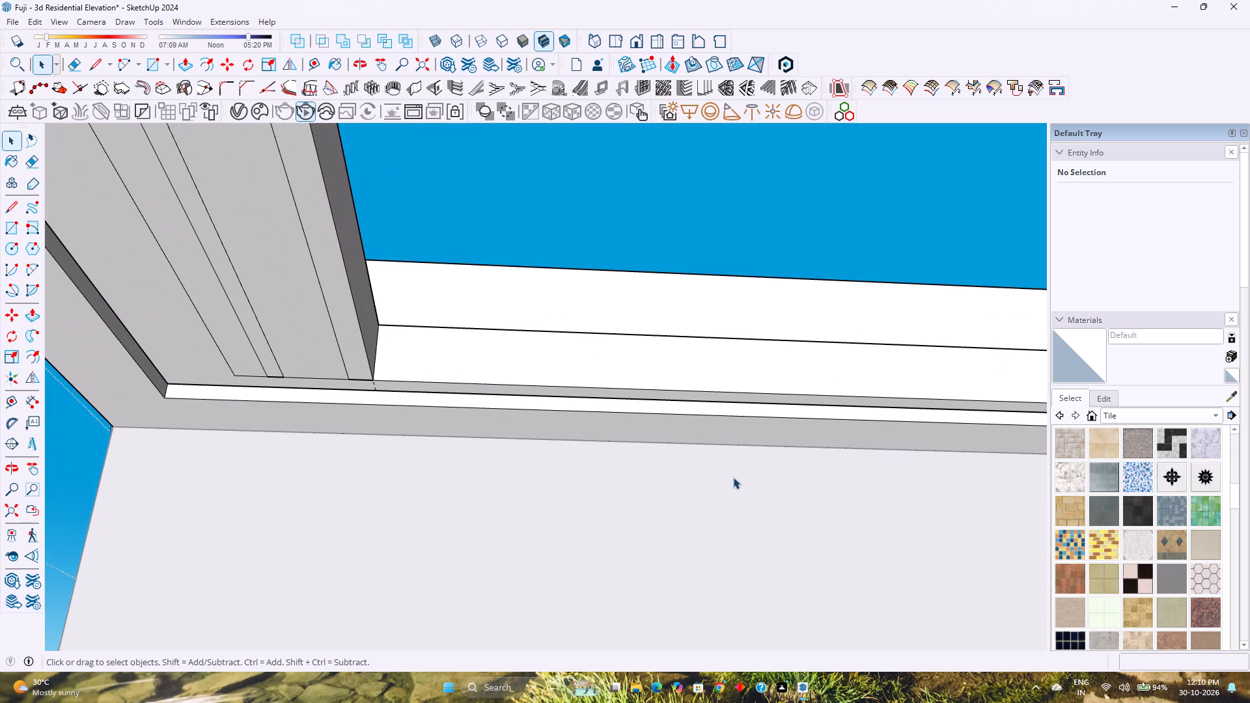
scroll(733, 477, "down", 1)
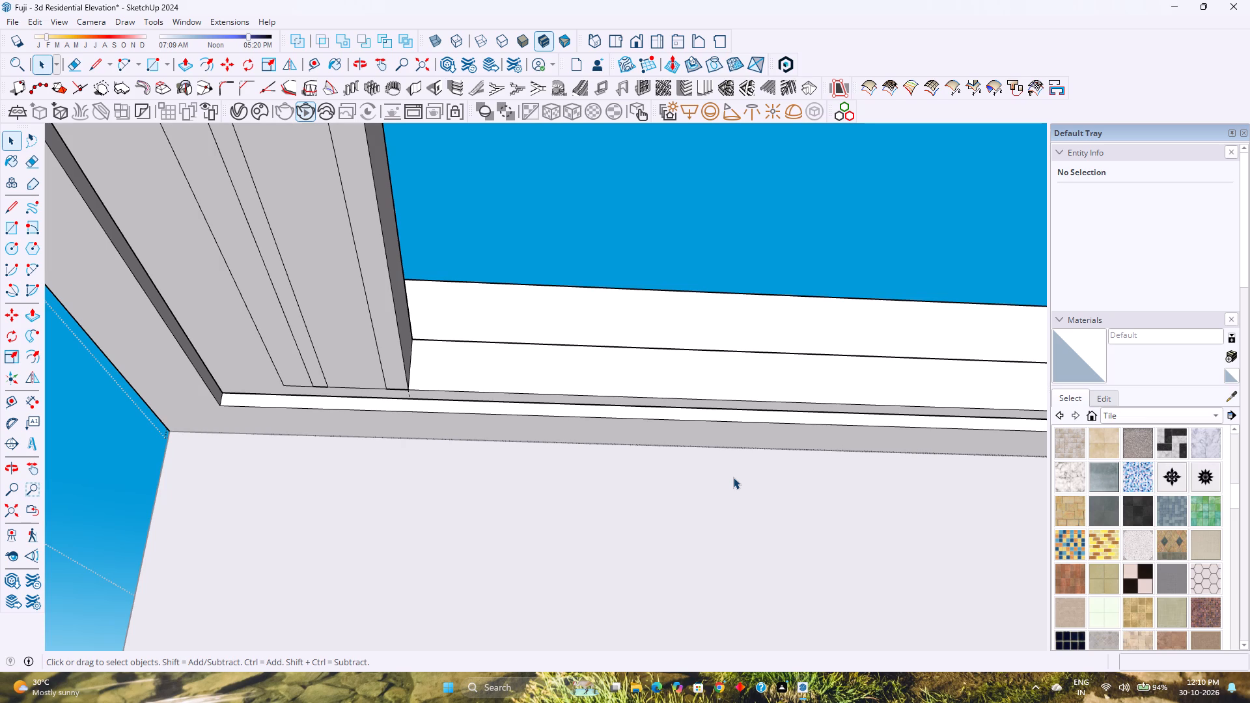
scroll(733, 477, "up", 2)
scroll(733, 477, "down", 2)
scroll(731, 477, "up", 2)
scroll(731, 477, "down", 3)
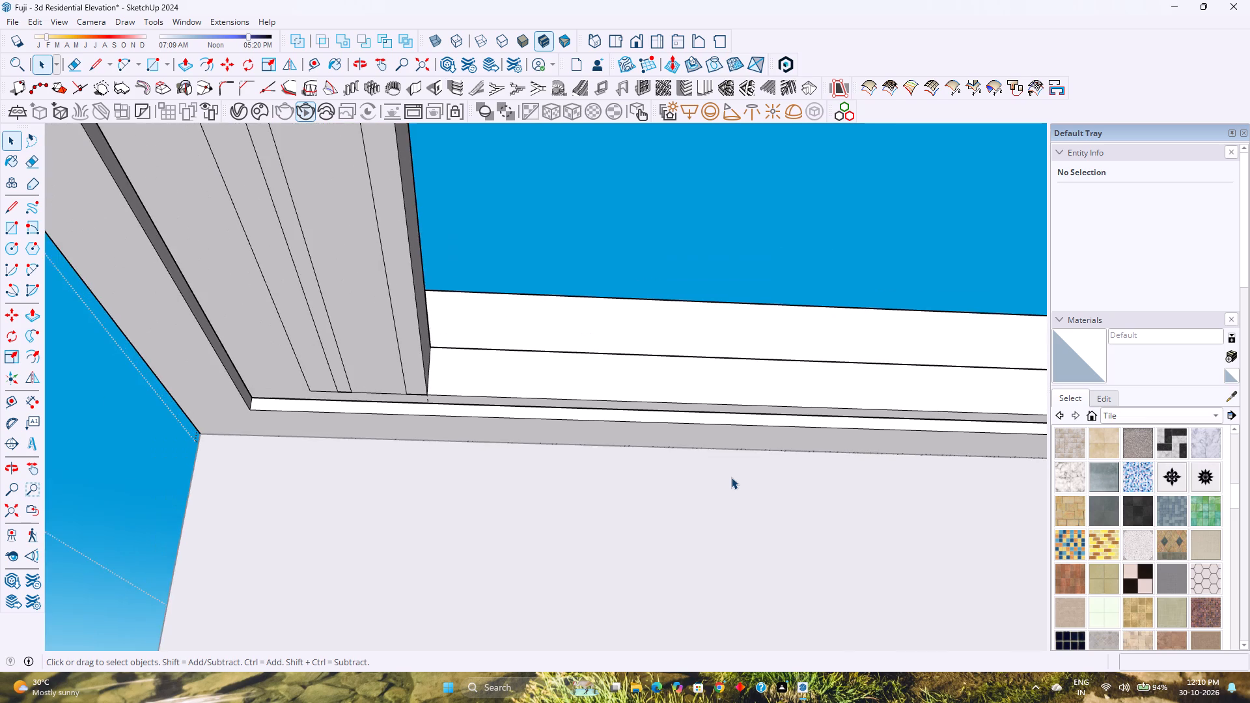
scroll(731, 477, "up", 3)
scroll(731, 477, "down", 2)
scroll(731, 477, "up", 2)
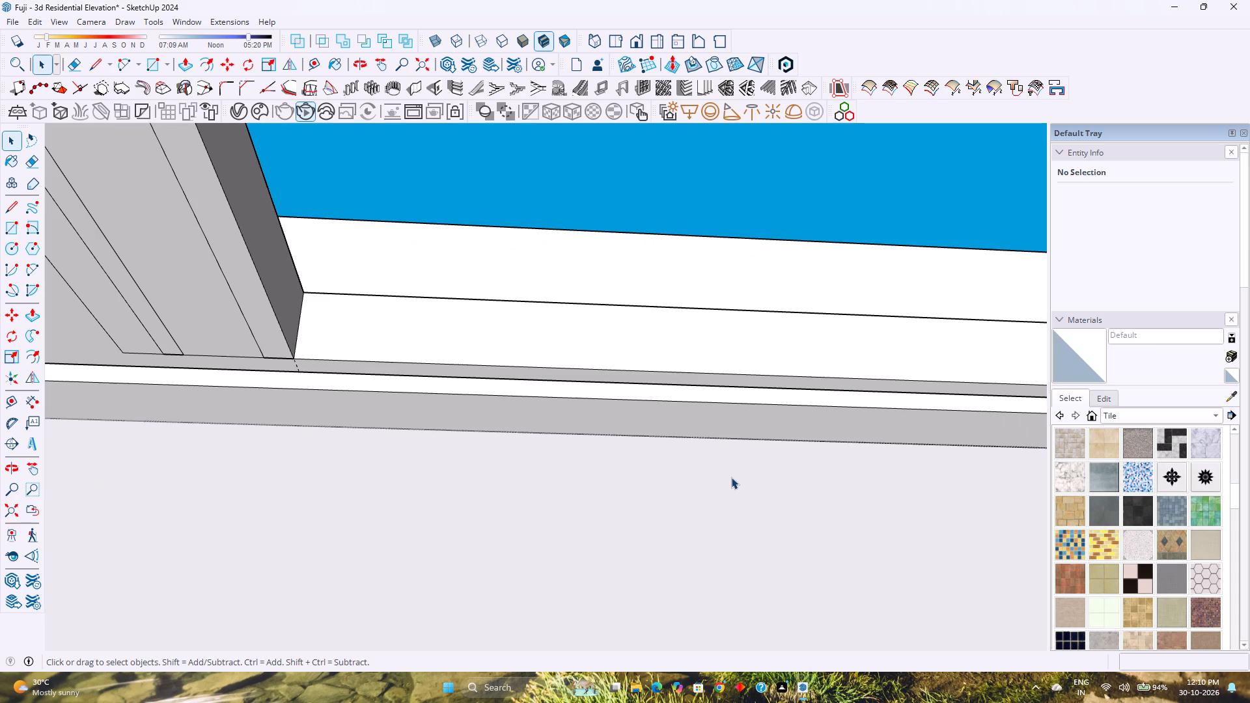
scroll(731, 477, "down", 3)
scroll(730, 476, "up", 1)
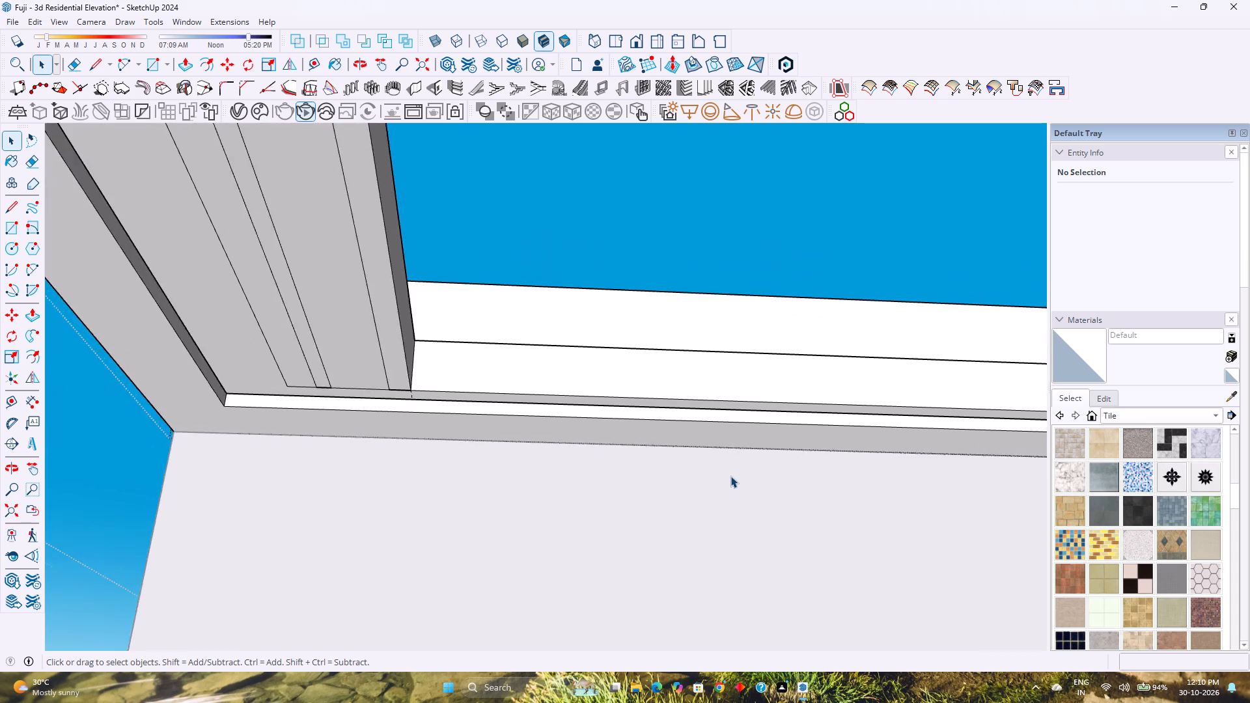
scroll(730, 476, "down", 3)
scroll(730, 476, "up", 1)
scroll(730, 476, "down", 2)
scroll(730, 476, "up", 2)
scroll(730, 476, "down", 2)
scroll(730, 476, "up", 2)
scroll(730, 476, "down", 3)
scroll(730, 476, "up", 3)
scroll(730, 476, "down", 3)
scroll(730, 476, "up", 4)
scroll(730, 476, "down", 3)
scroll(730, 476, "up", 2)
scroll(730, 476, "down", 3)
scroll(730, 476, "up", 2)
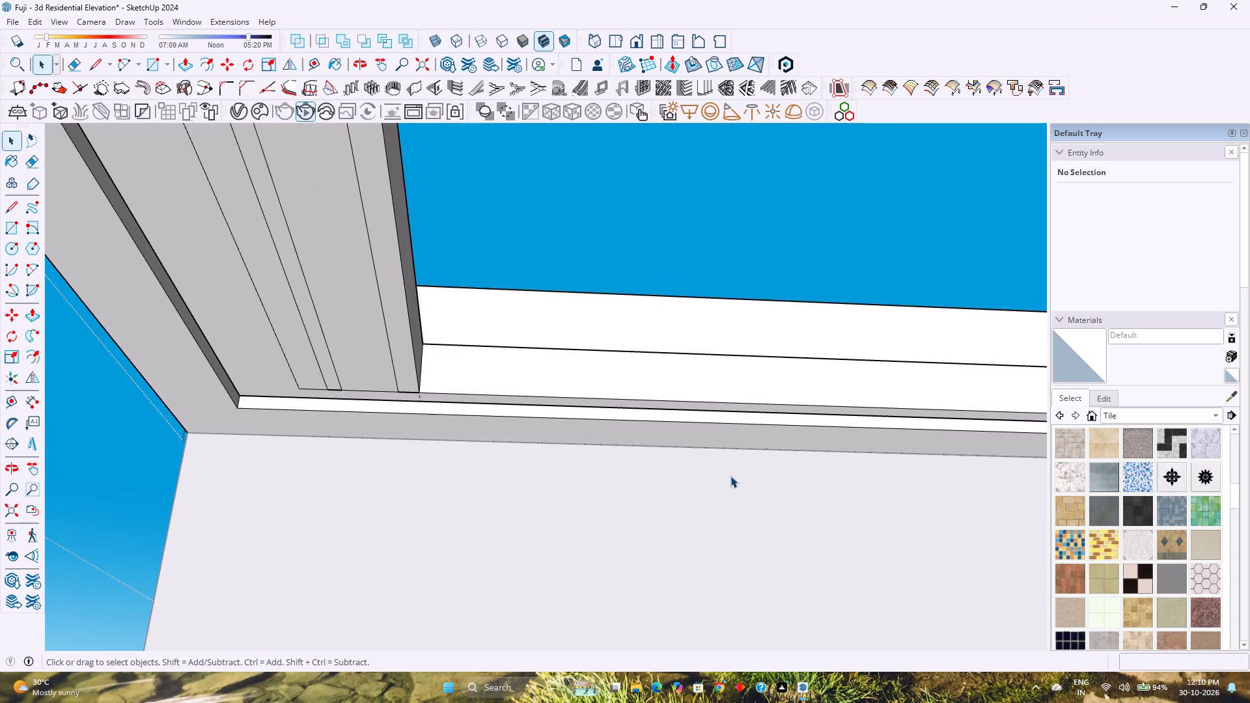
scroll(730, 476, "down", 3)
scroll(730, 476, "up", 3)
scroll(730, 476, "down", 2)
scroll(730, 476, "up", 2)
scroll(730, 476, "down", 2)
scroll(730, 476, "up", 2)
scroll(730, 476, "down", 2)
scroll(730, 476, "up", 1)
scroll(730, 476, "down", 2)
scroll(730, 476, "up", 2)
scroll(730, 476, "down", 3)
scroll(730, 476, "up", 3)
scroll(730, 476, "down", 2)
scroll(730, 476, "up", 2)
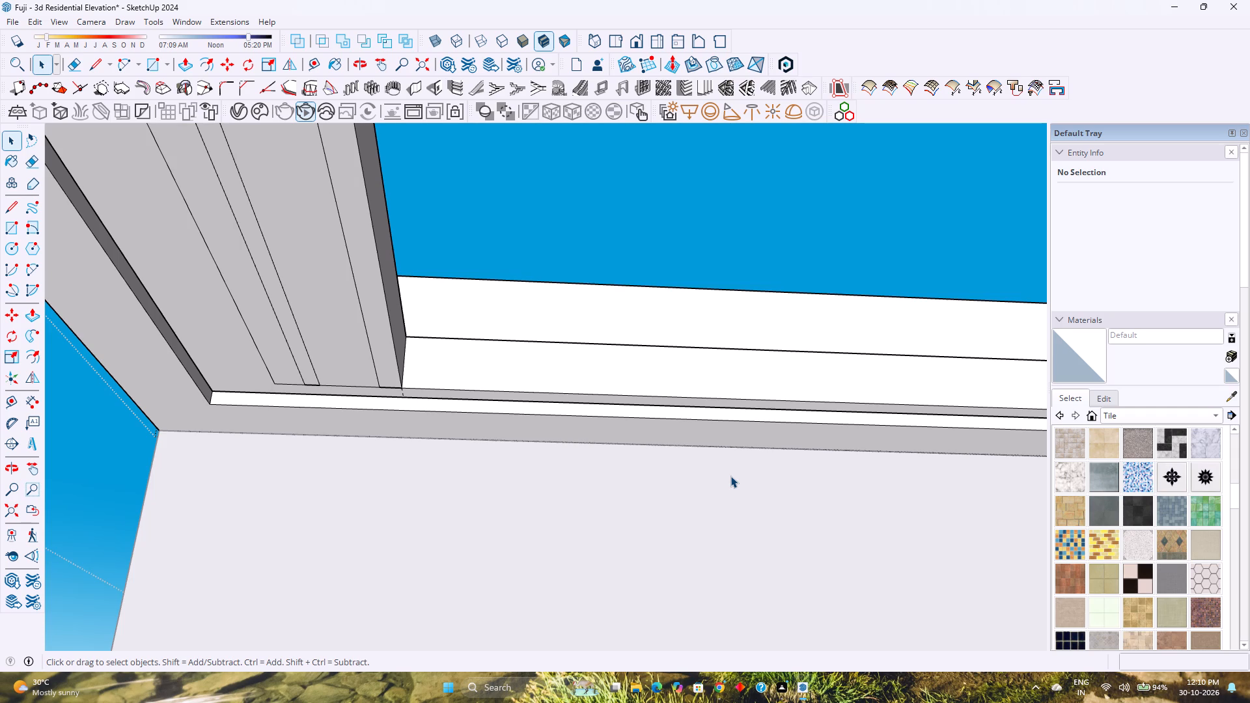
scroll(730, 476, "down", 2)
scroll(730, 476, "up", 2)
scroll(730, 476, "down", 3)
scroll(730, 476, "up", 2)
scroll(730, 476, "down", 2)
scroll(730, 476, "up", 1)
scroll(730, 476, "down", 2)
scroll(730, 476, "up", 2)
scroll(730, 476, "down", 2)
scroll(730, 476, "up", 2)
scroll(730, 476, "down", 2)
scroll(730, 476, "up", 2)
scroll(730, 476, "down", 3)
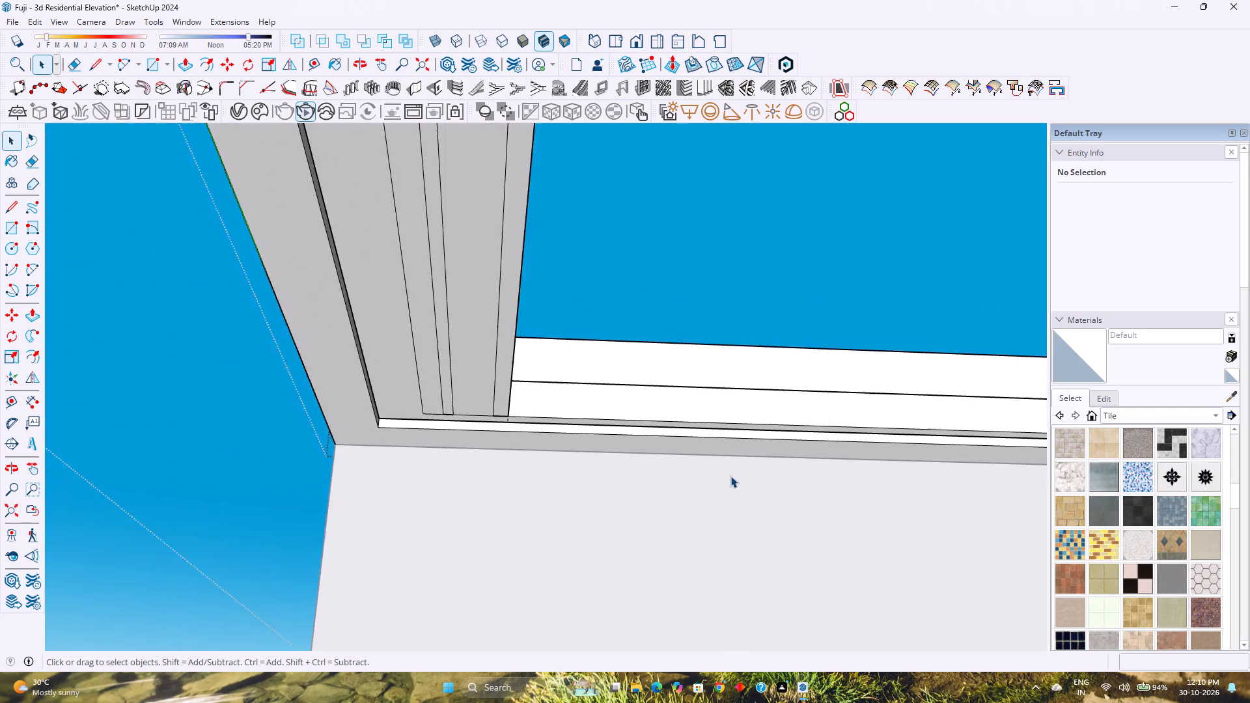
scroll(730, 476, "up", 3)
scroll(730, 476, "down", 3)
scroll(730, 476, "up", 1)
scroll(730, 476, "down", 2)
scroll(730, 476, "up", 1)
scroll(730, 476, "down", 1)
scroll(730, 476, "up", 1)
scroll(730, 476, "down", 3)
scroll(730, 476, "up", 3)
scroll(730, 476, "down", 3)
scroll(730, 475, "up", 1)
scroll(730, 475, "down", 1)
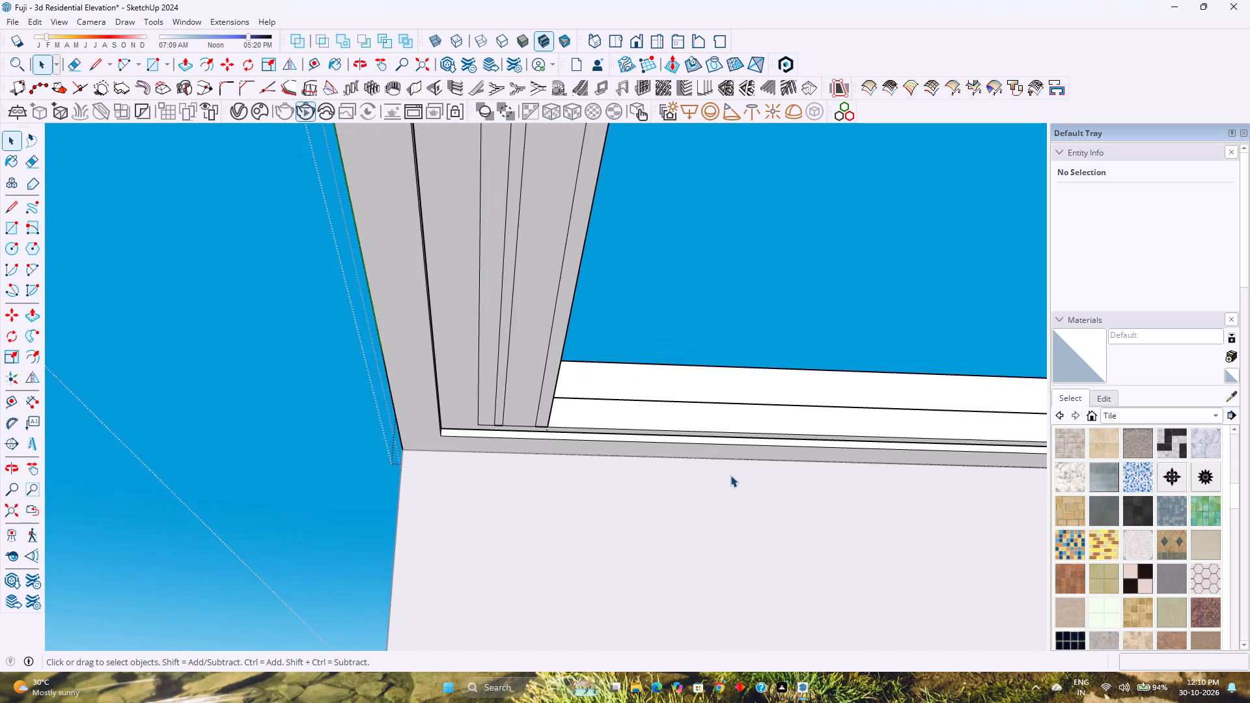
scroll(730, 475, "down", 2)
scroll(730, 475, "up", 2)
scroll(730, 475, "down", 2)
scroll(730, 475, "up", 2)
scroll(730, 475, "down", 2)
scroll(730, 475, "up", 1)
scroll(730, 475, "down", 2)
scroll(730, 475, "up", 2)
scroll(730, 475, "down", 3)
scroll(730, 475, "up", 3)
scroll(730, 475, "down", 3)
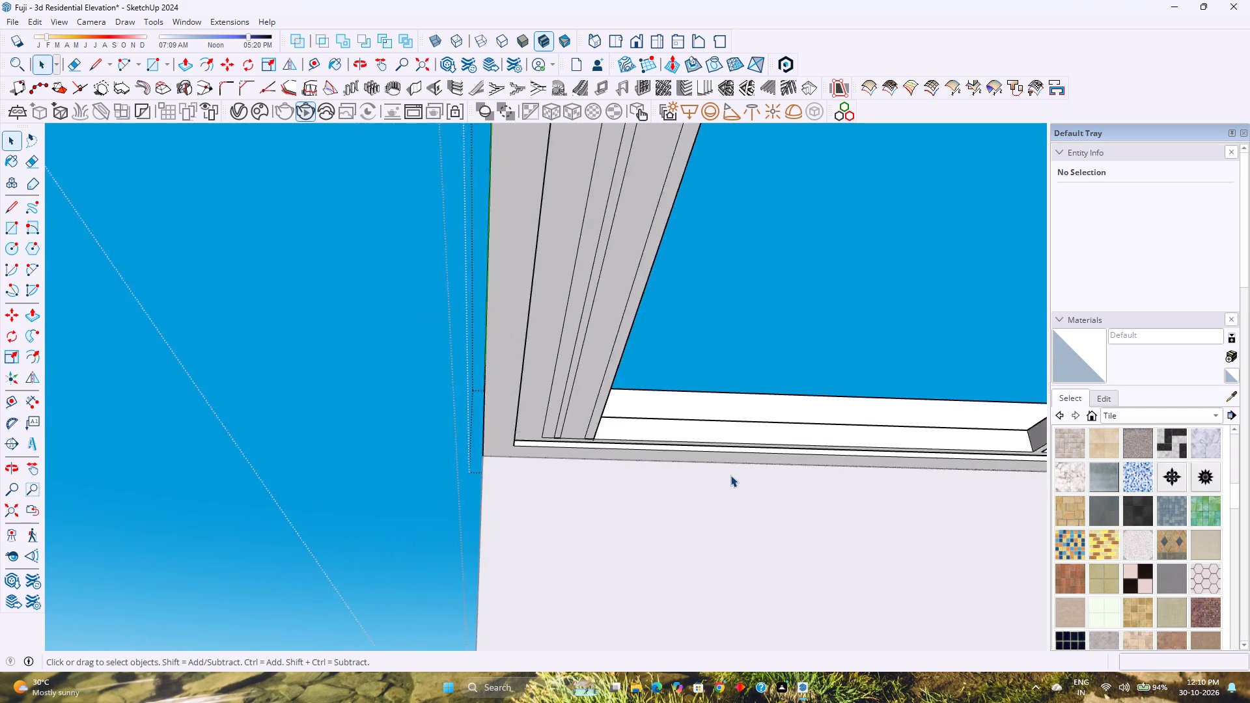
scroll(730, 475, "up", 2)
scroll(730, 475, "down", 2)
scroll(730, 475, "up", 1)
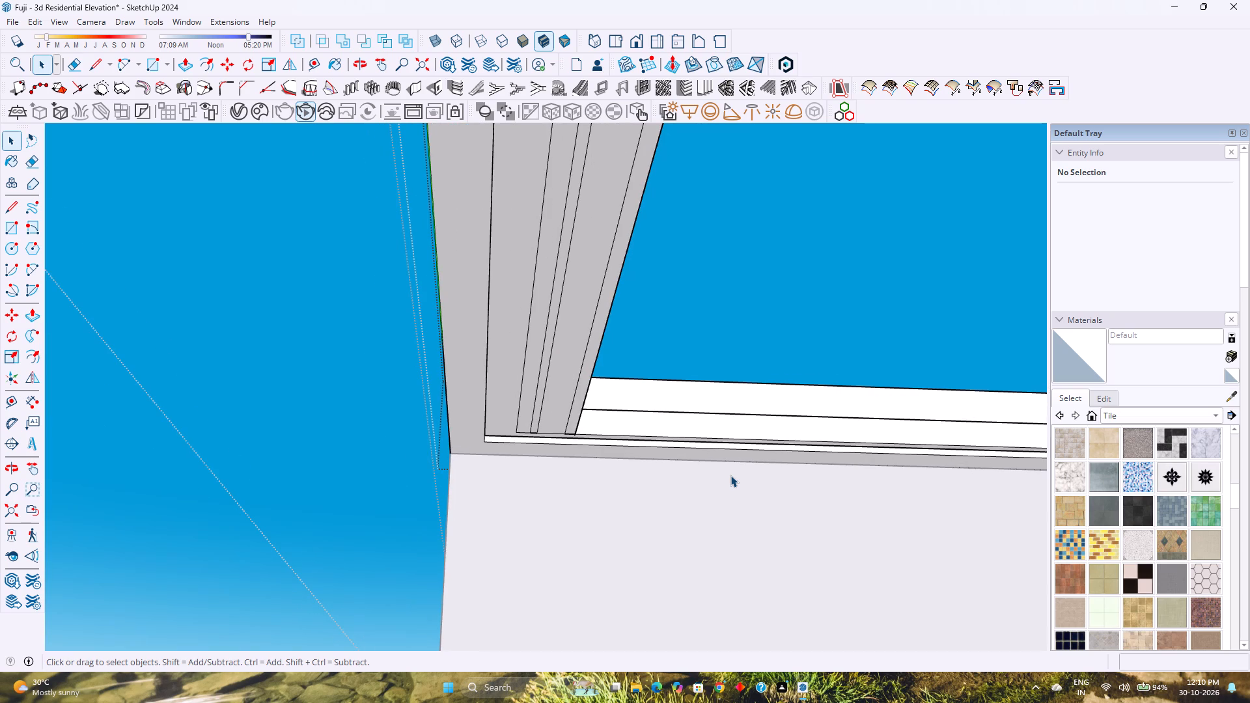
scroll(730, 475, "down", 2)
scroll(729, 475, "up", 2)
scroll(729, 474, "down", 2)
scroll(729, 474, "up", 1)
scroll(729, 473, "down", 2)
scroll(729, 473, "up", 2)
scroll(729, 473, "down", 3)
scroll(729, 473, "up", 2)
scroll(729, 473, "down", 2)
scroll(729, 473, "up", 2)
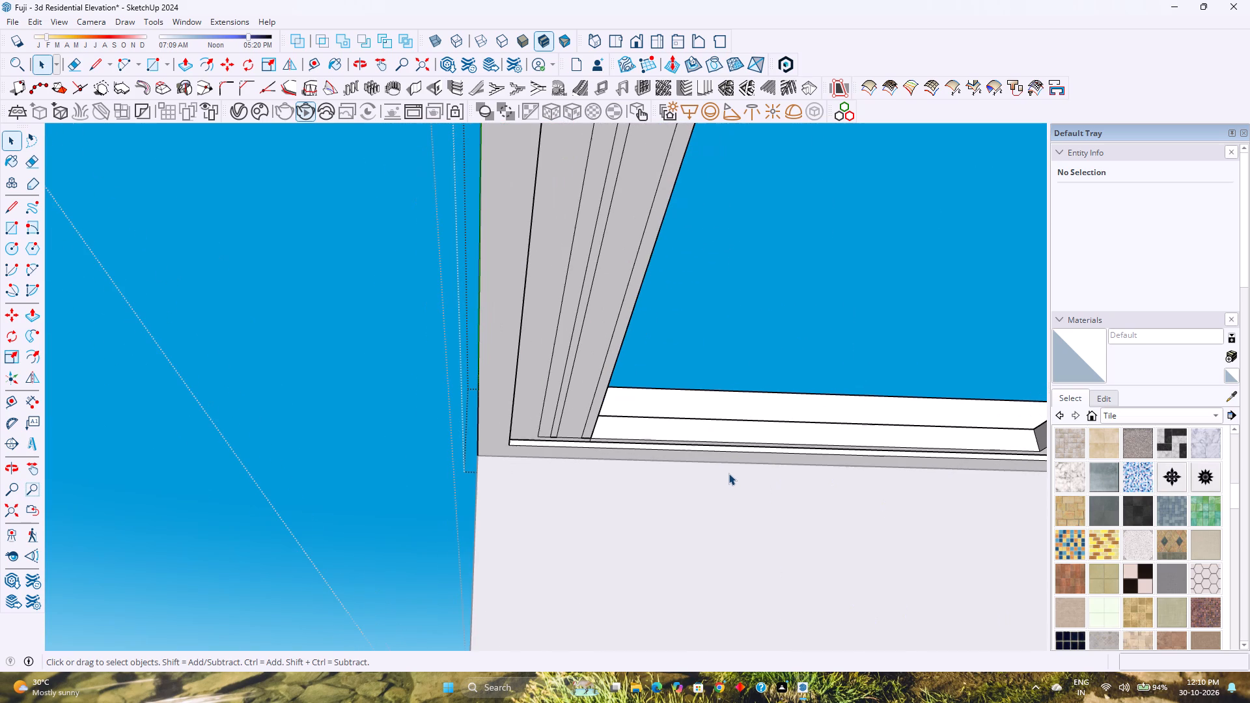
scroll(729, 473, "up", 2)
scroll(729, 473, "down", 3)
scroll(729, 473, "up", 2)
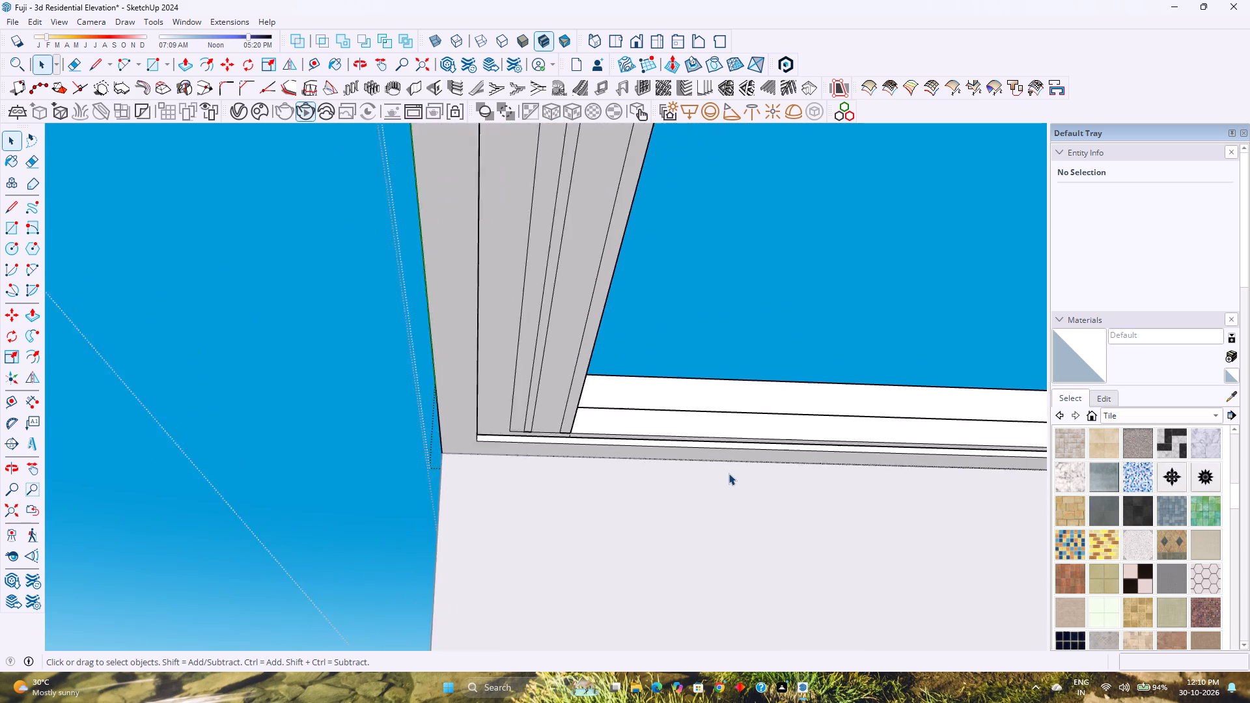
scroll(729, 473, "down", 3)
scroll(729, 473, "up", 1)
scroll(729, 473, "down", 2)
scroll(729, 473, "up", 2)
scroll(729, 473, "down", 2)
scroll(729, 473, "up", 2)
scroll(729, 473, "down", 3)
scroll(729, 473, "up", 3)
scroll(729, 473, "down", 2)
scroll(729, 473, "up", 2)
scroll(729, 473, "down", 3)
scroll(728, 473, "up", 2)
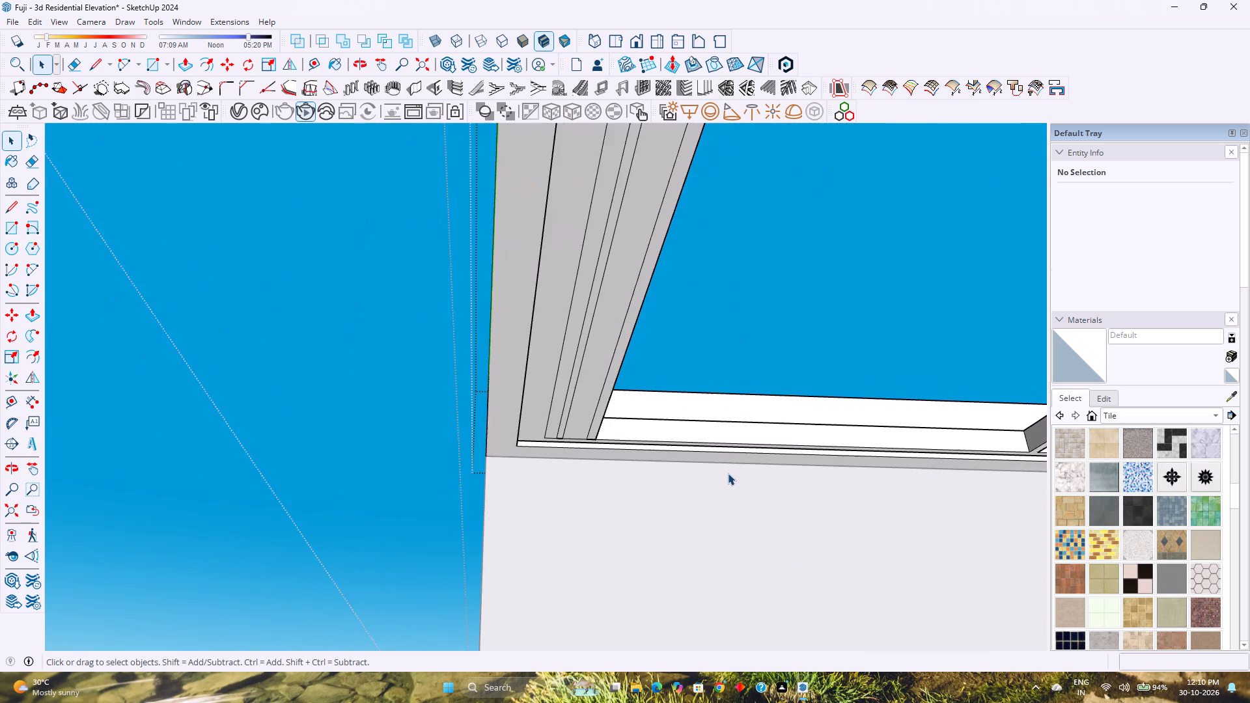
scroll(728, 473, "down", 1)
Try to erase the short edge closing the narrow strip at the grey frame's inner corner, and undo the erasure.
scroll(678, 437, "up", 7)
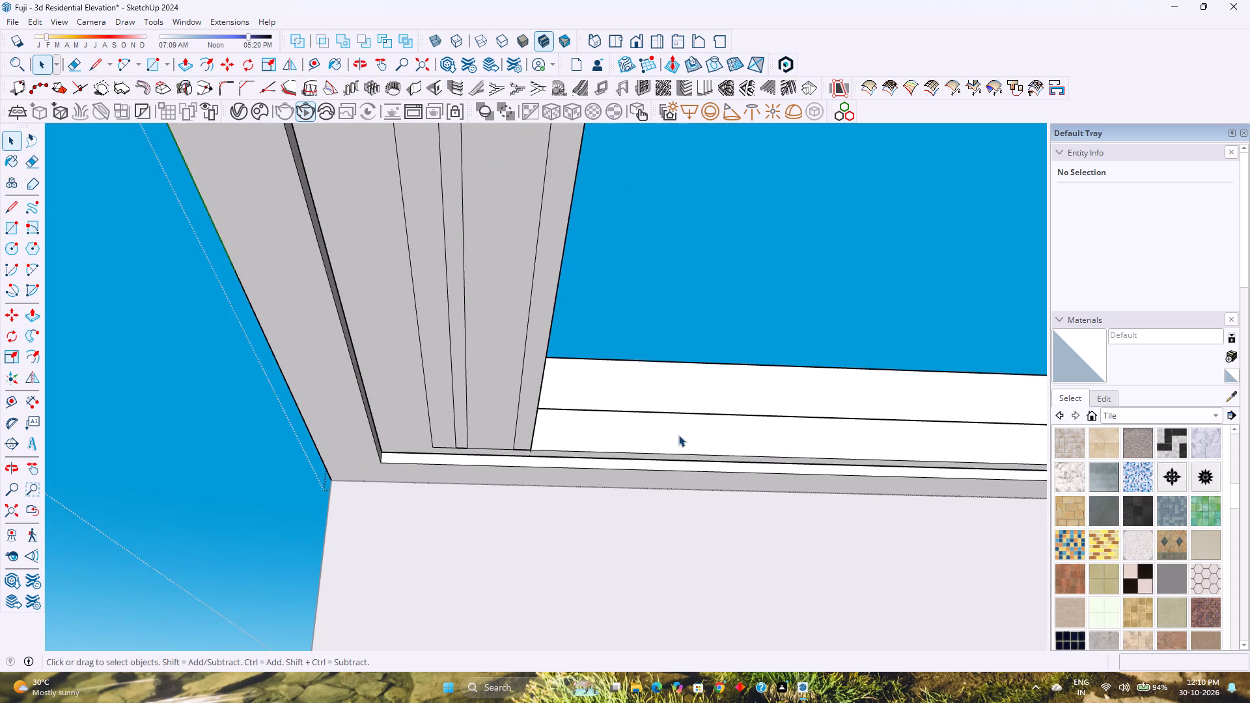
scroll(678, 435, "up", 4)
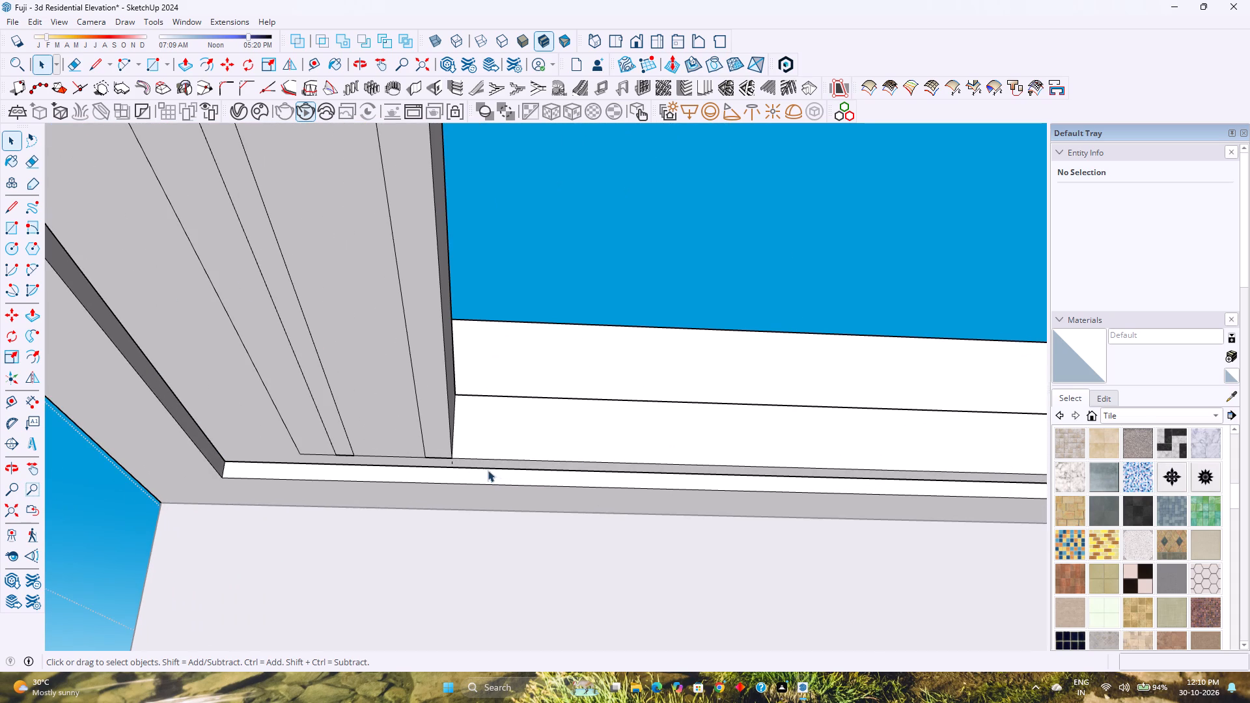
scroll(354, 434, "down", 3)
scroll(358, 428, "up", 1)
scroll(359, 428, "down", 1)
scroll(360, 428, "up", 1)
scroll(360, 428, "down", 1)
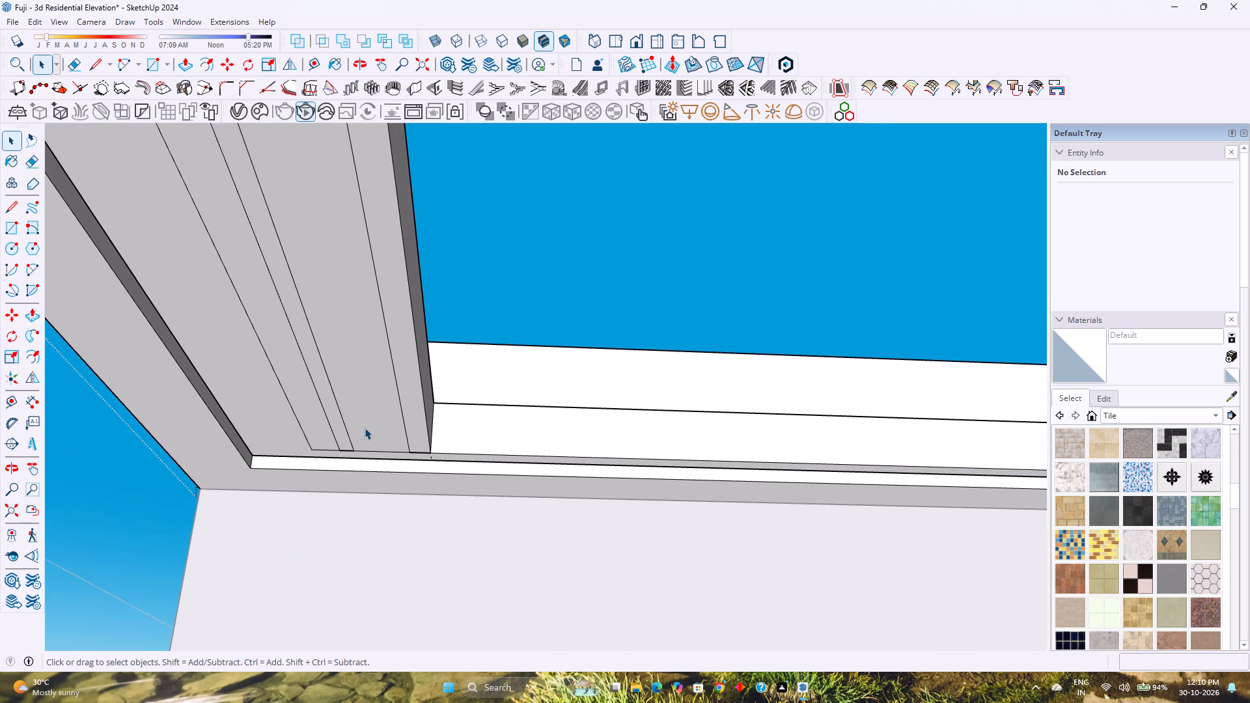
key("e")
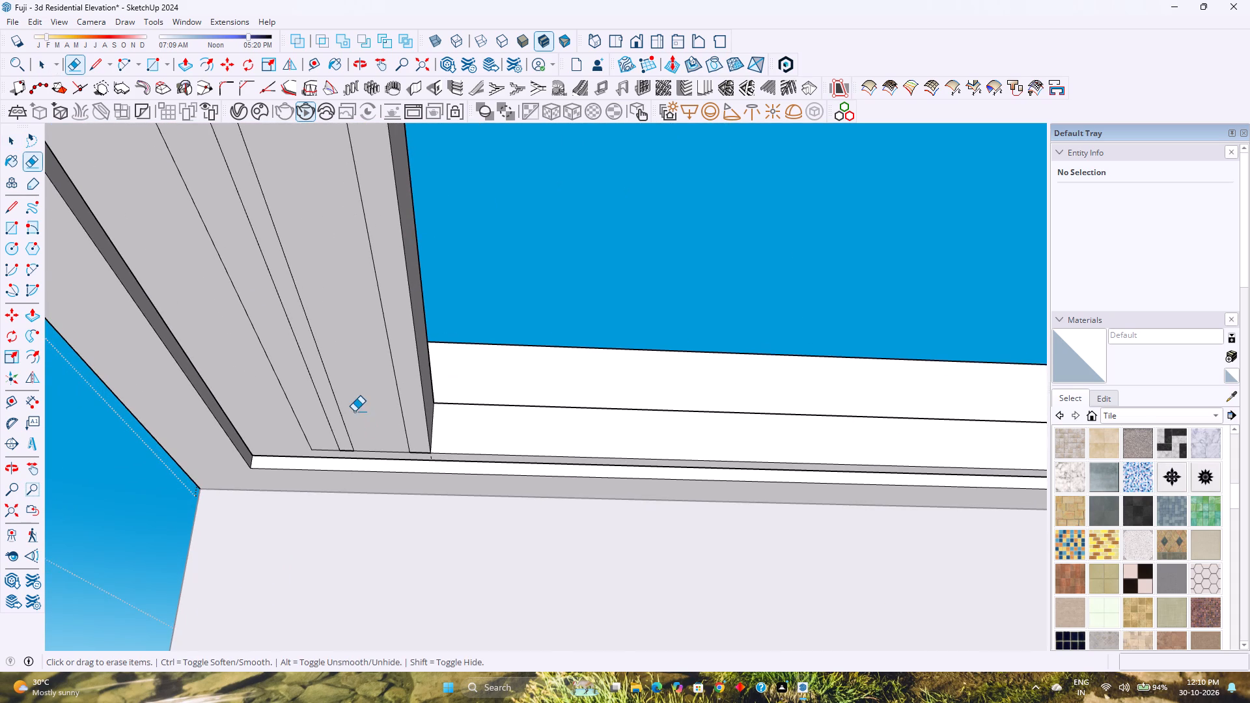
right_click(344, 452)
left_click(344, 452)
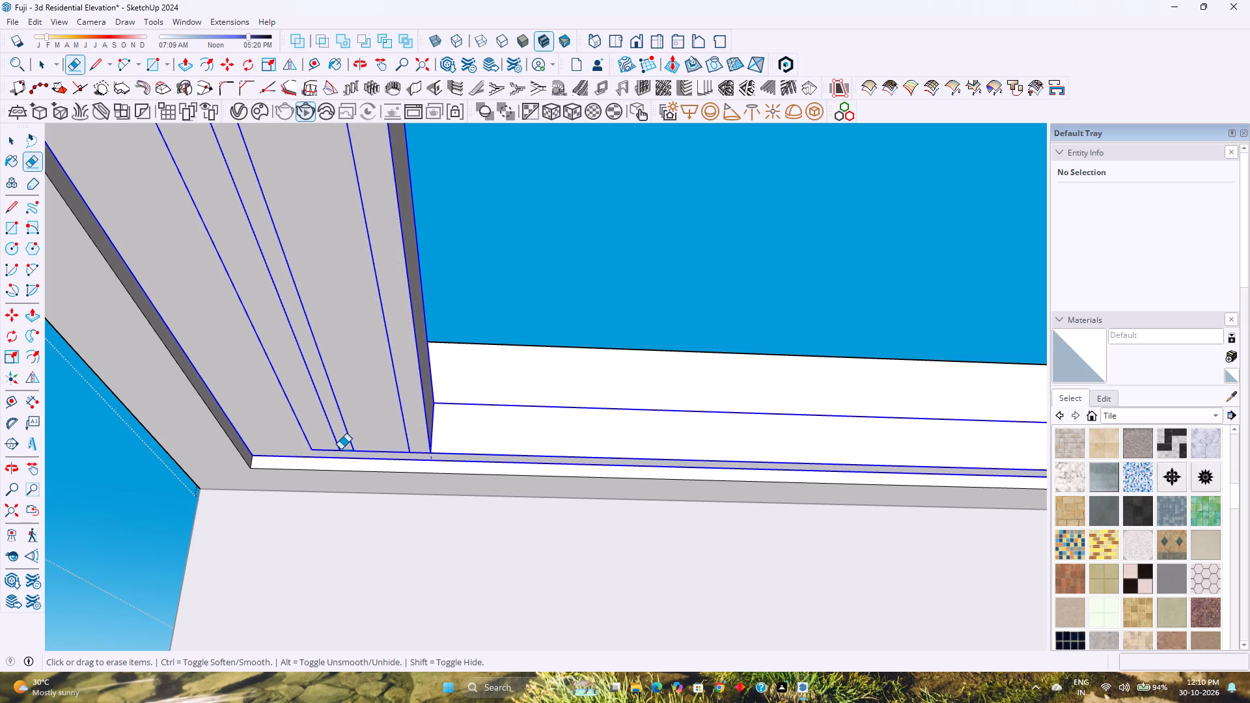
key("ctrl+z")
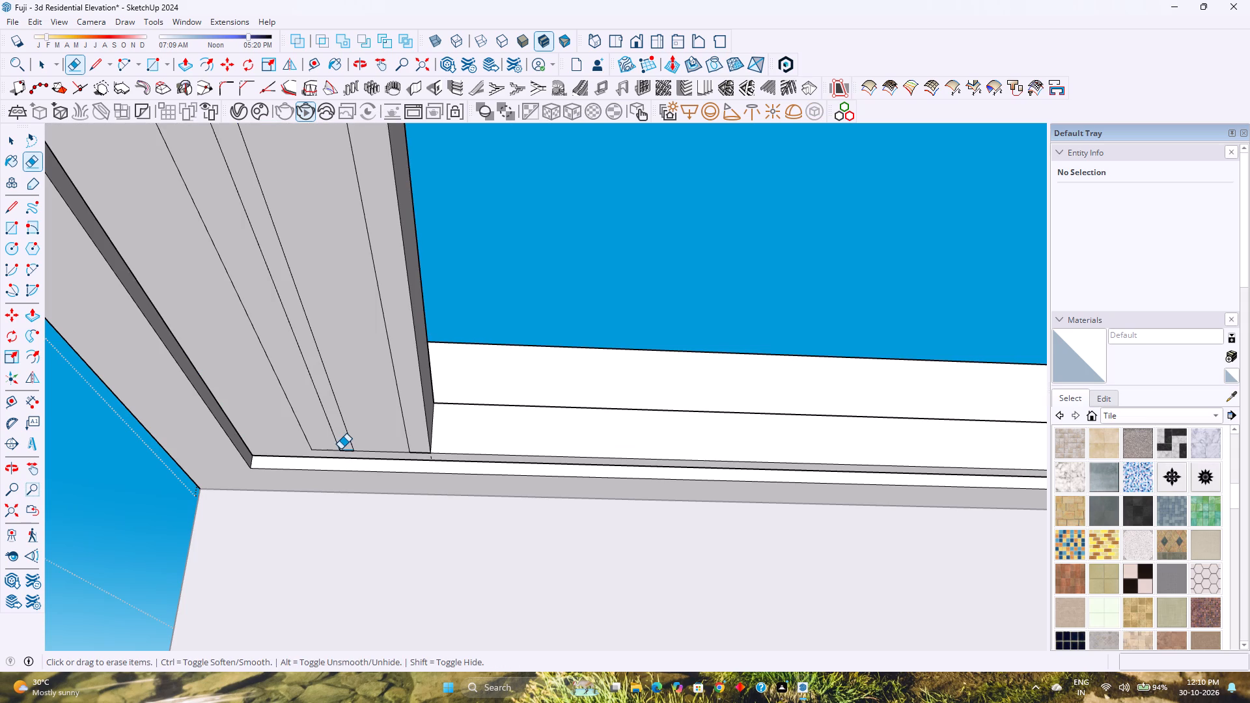
Open the grey frame for editing and erase two short bottom edges: between the two long strips and beside the frame's inner edge.
key("space")
double_click(340, 449)
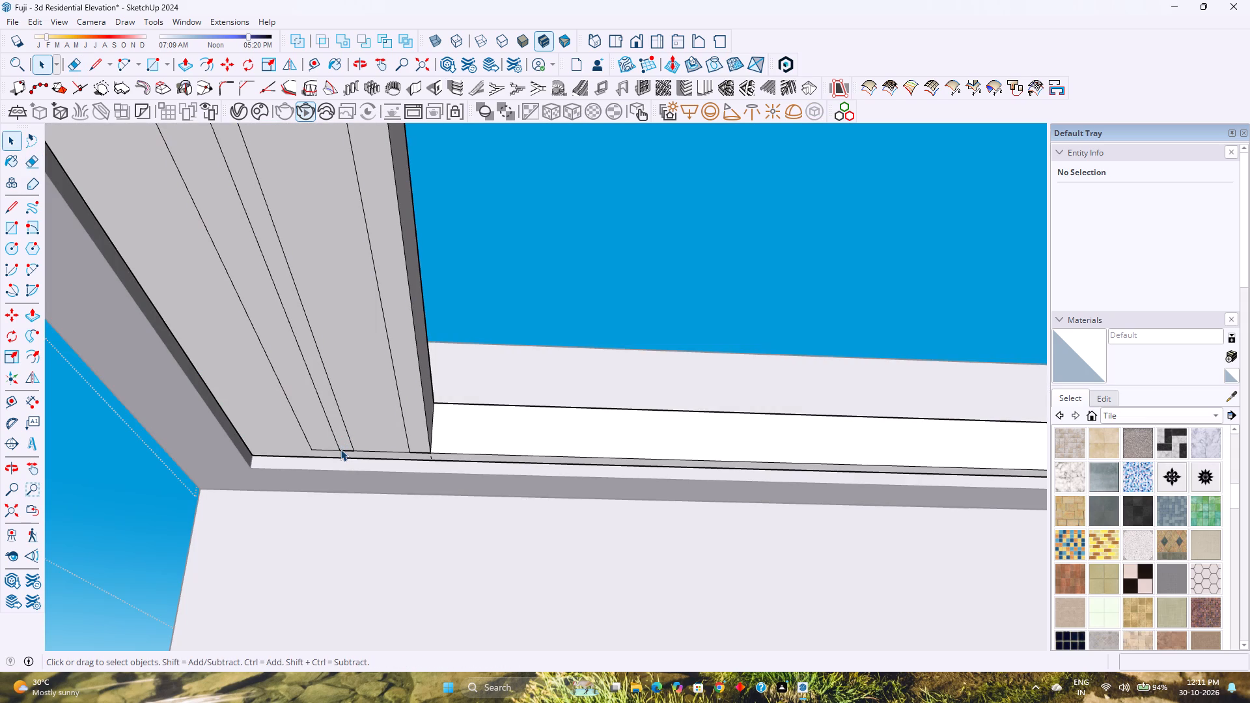
key("e")
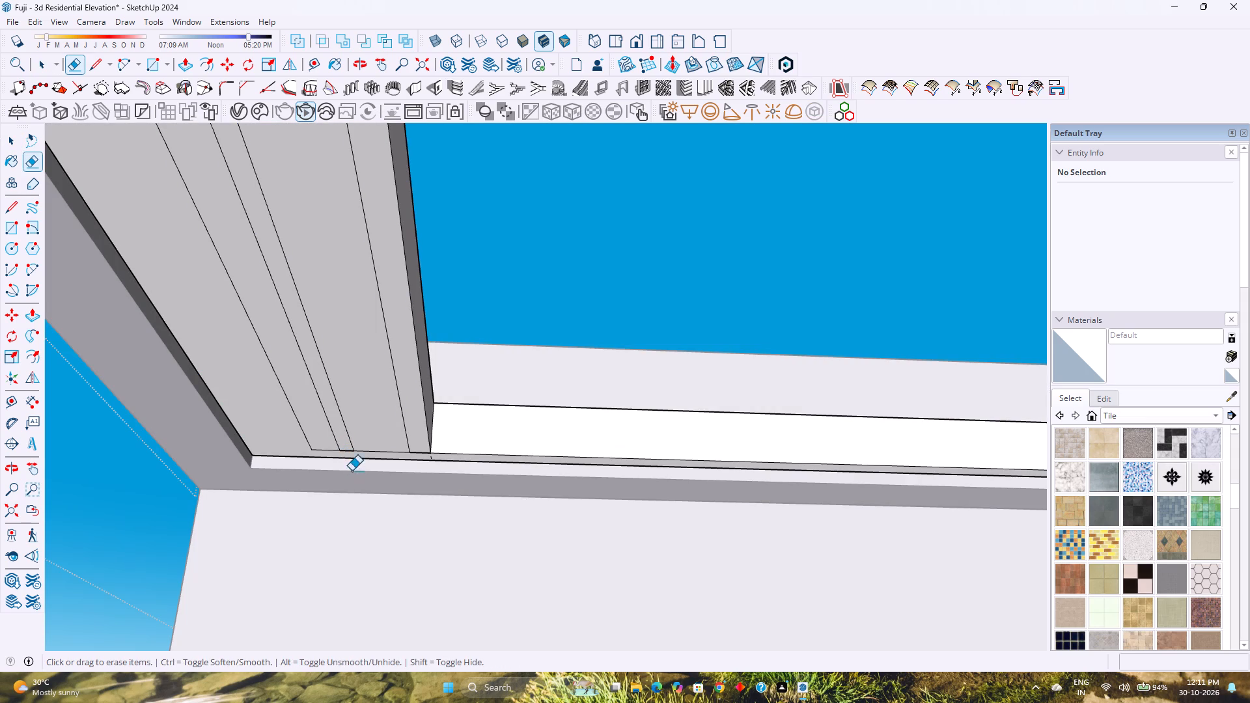
scroll(351, 463, "up", 5)
left_click(346, 441)
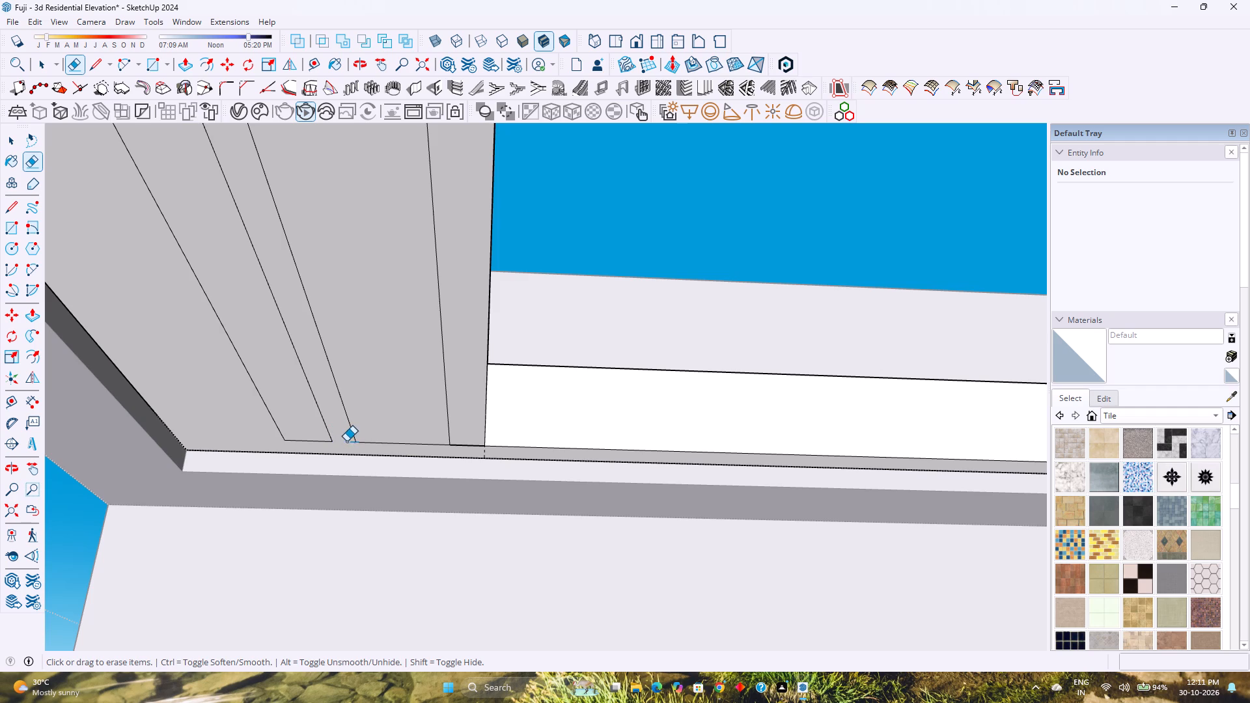
left_click(467, 444)
scroll(465, 444, "down", 8)
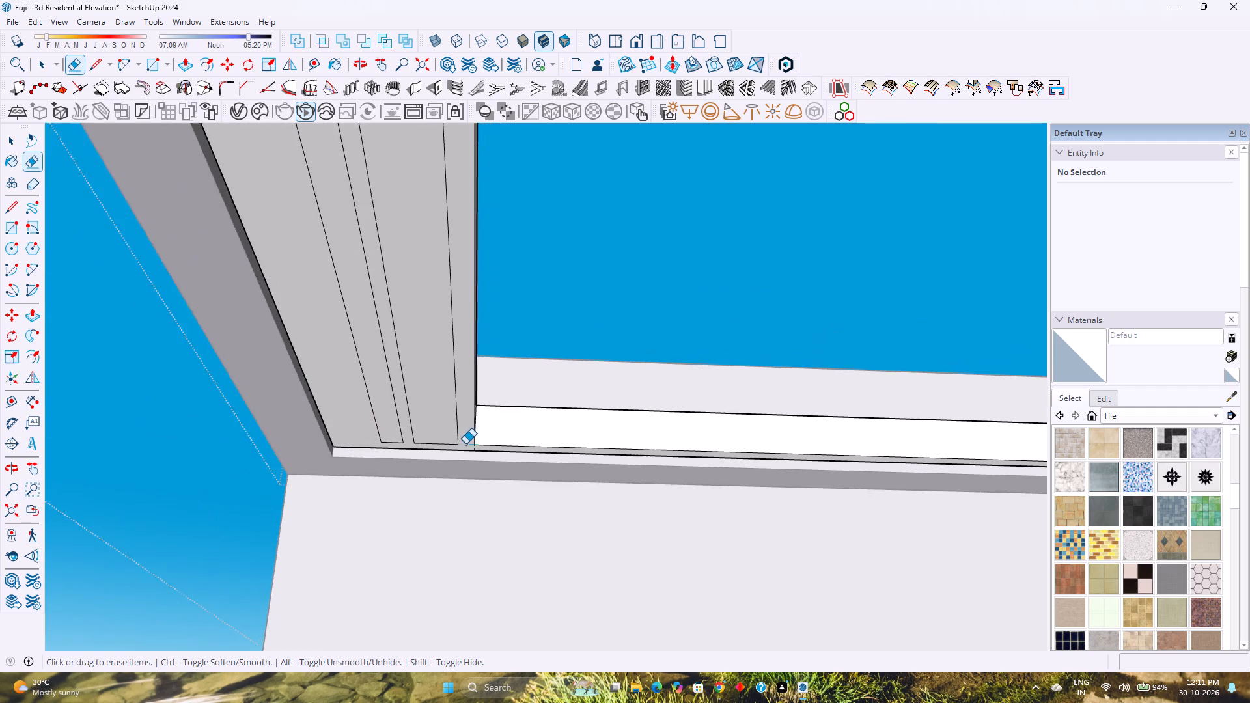
Erase the leftover line pieces around the arc at the frame's rounded upper corner.
scroll(465, 444, "down", 17)
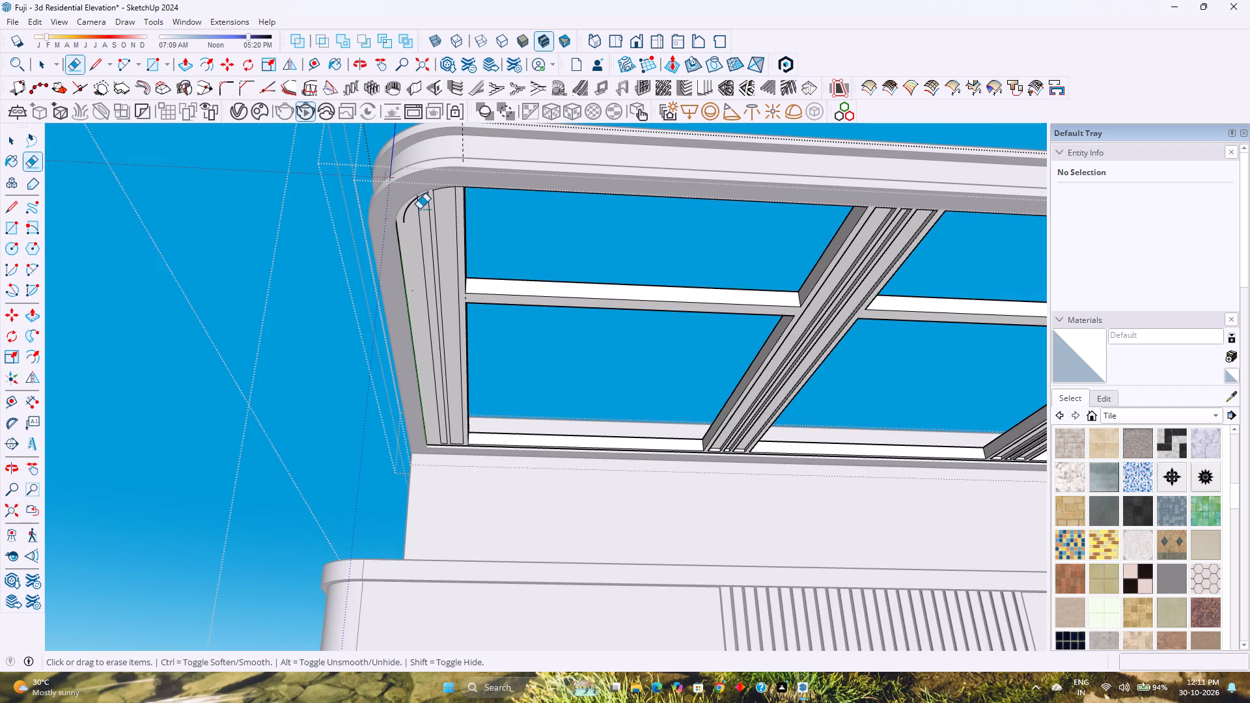
scroll(401, 193, "up", 7)
middle_click_drag(465, 274, 484, 378)
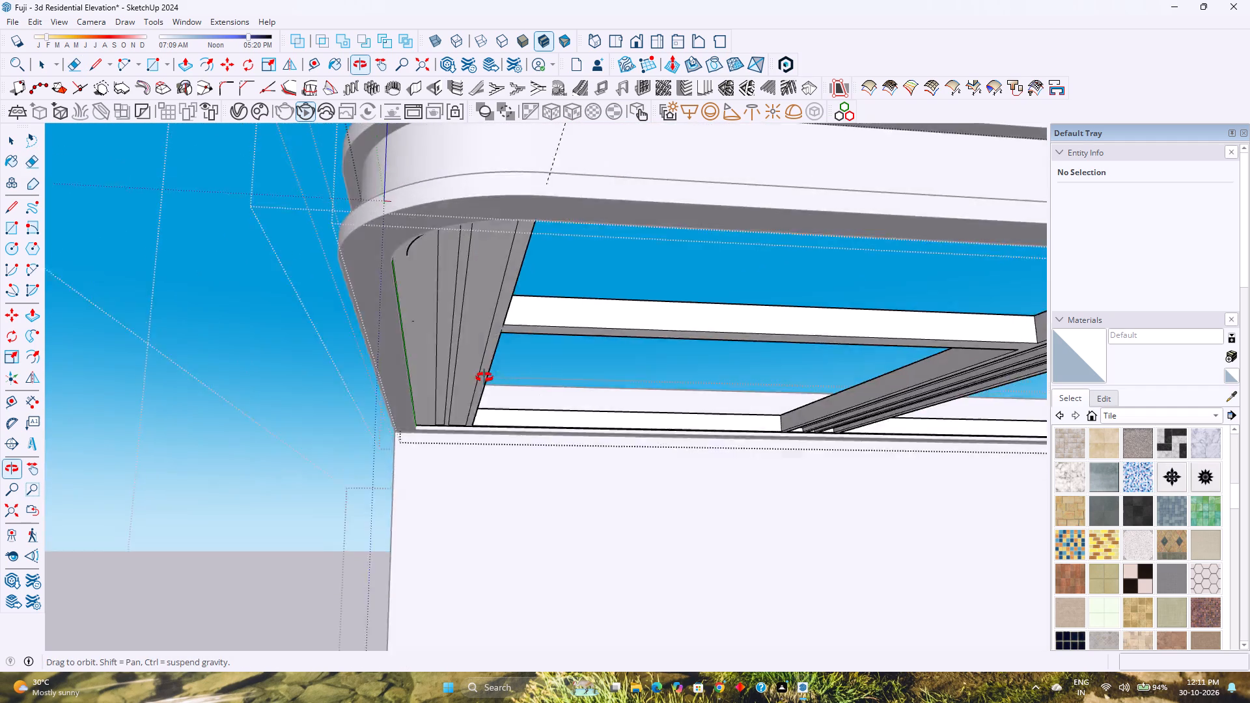
middle_click_drag(484, 378, 490, 184)
middle_click(490, 184)
scroll(482, 150, "up", 7)
middle_click_drag(505, 154, 505, 110)
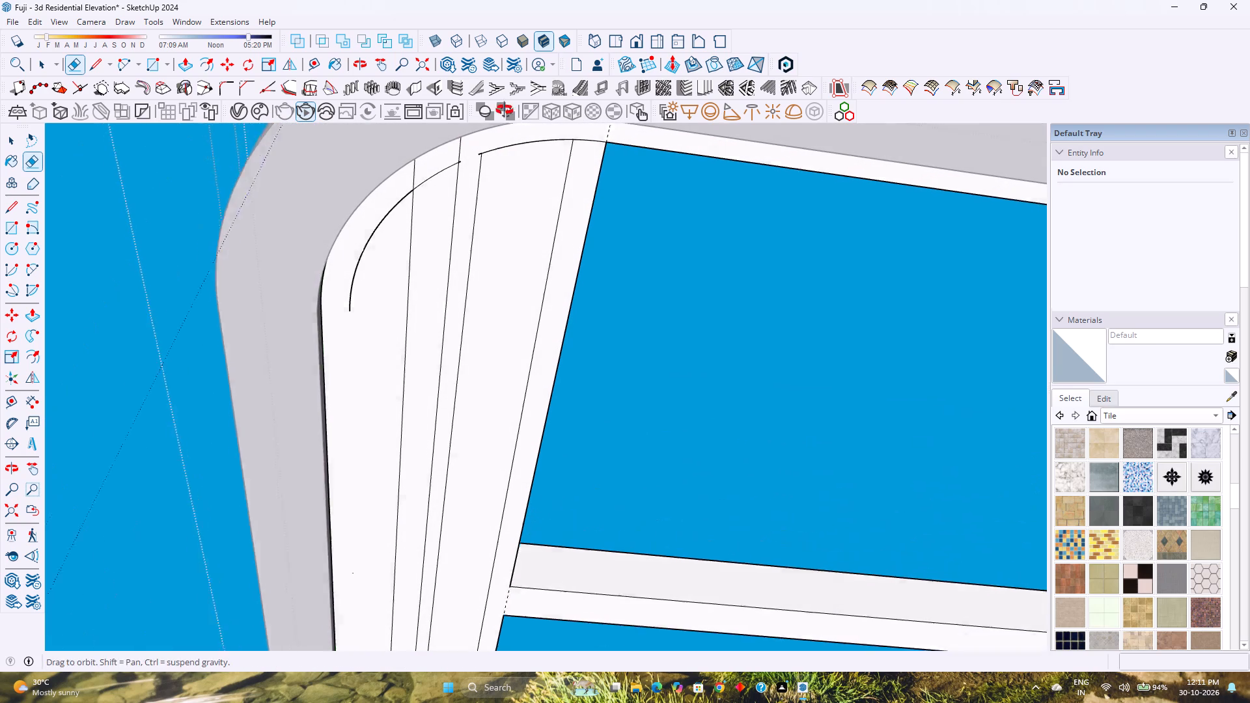
middle_click_drag(505, 110, 507, 88)
middle_click(507, 88)
scroll(479, 153, "up", 5)
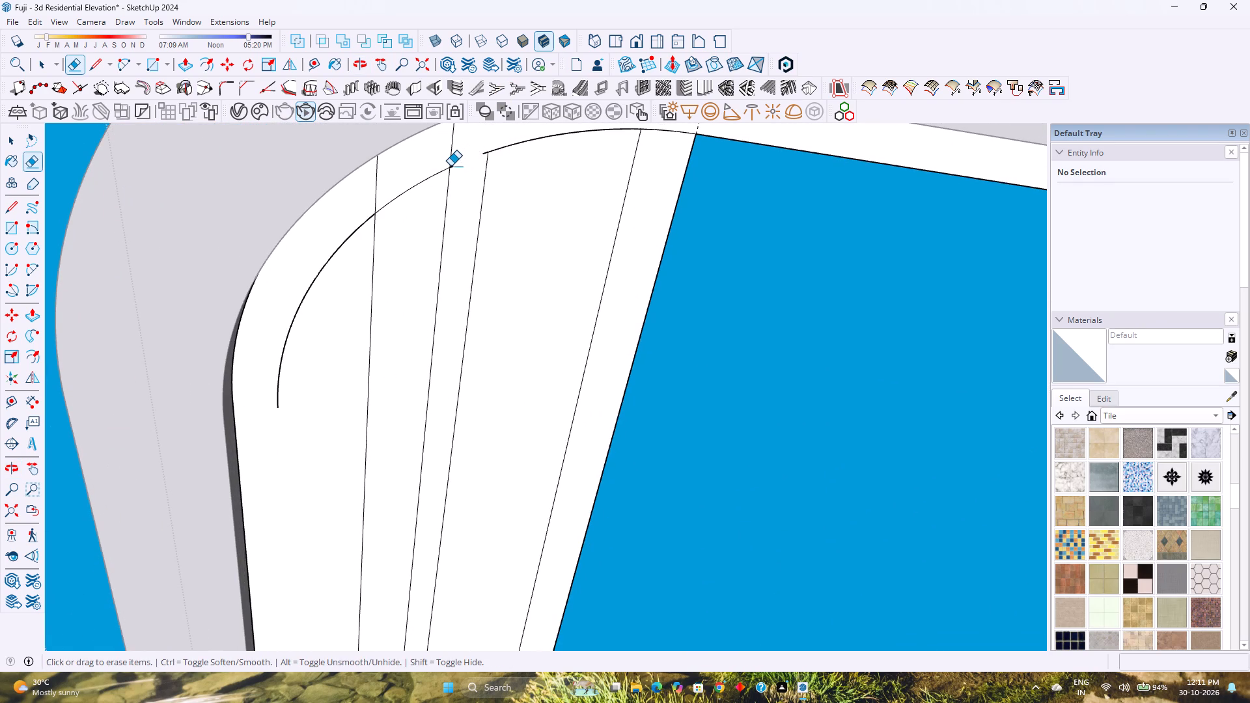
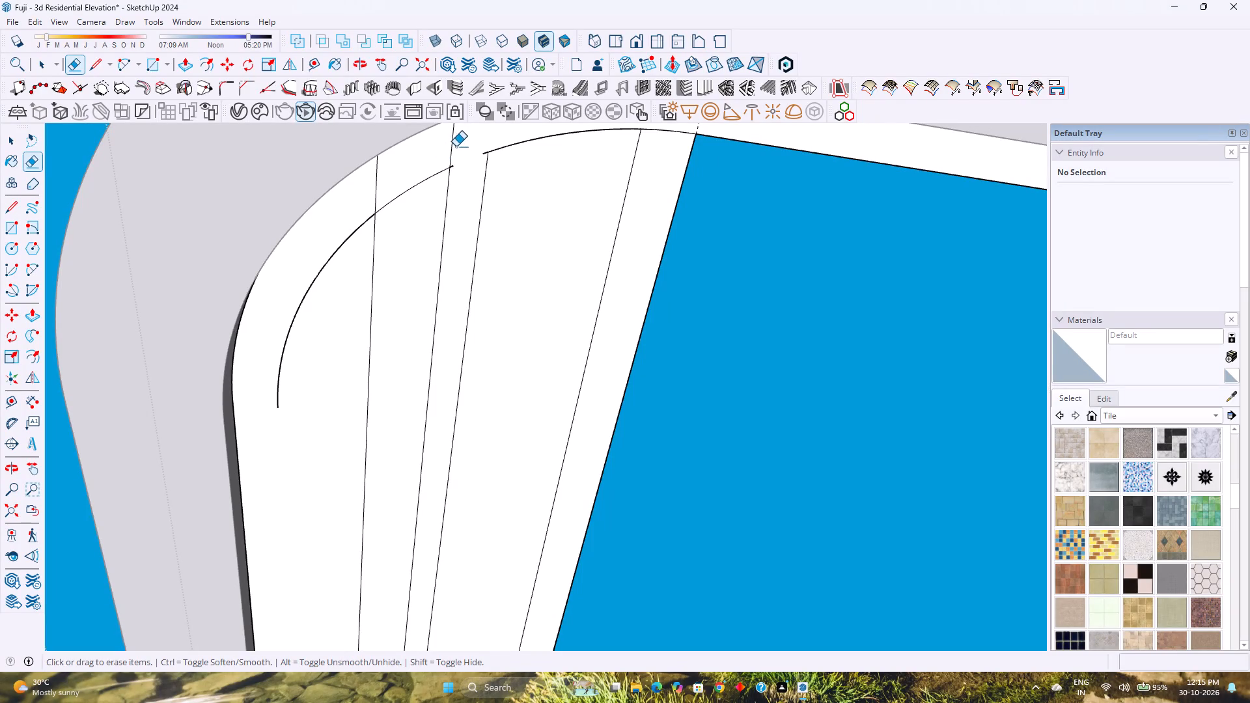
Erase the two line ends extending above the inner arc and the arc's short overhang past the narrow strip.
left_click(452, 145)
left_click(377, 181)
scroll(454, 166, "up", 7)
left_click(449, 166)
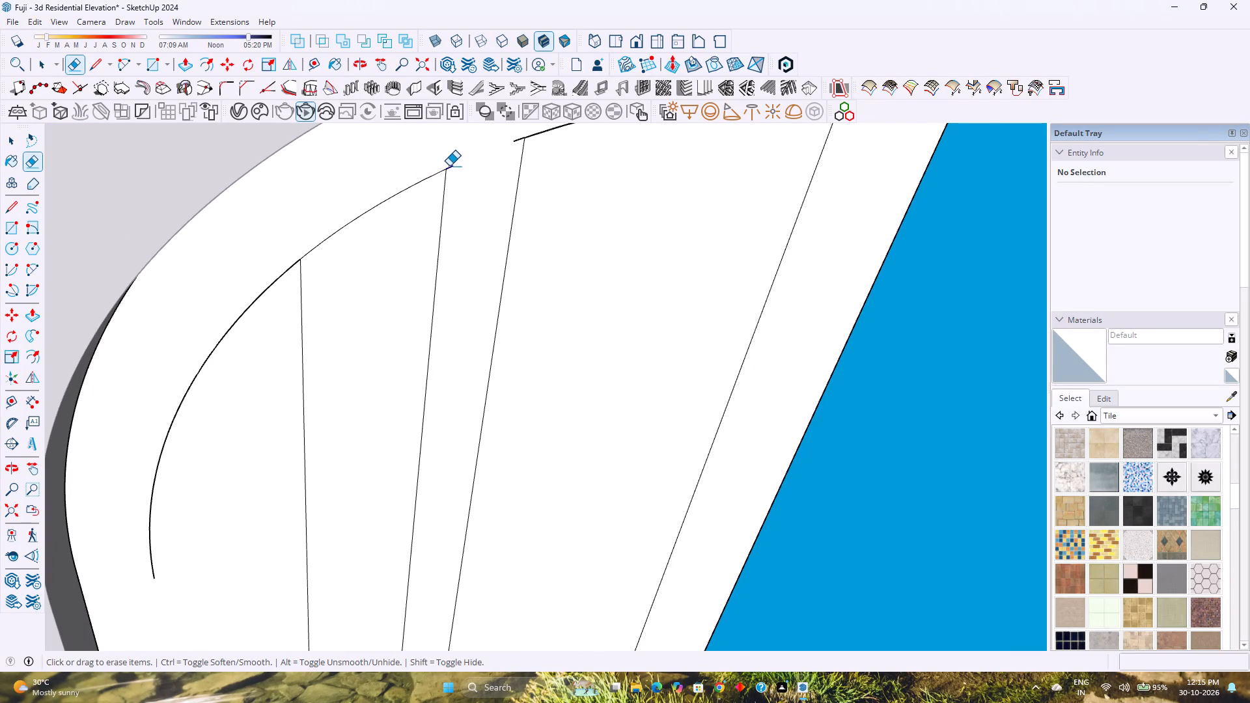
Erase the remaining inner arc segments between the narrow strip's outer top corner and the arc's lower end.
left_click_drag(272, 277, 258, 297)
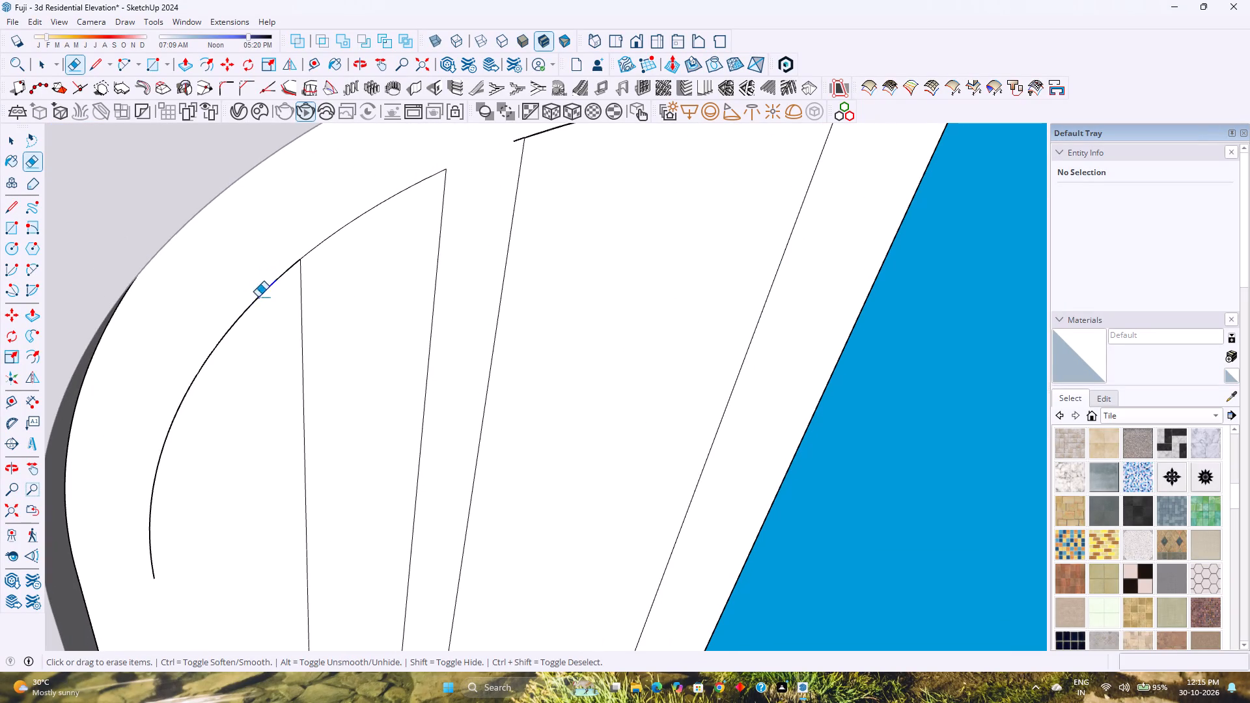
left_click_drag(258, 297, 160, 437)
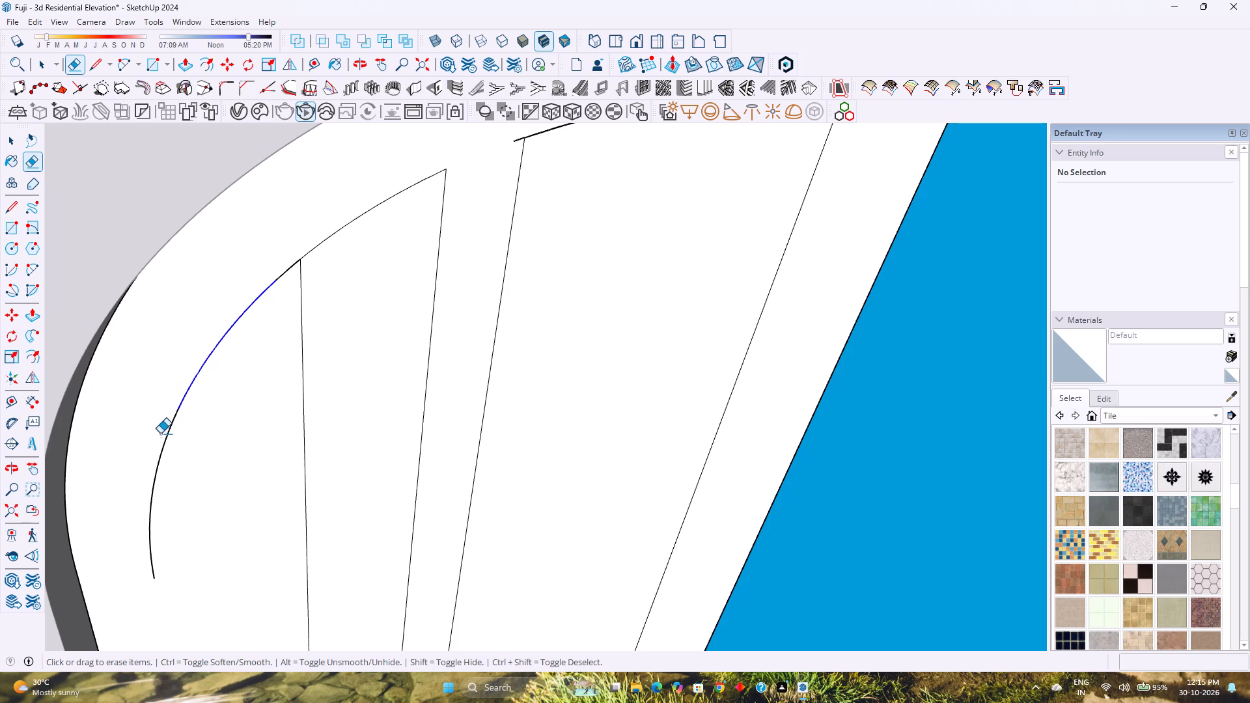
left_click_drag(277, 277, 288, 270)
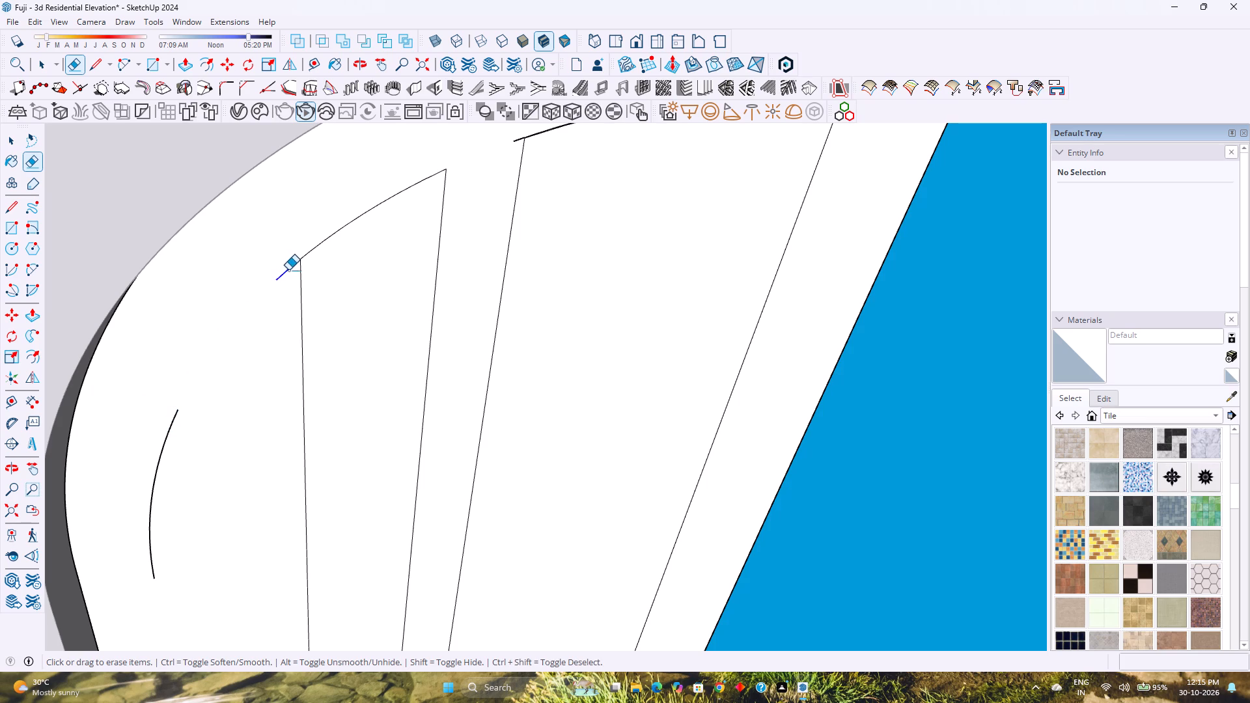
left_click_drag(288, 270, 296, 260)
left_click(179, 410)
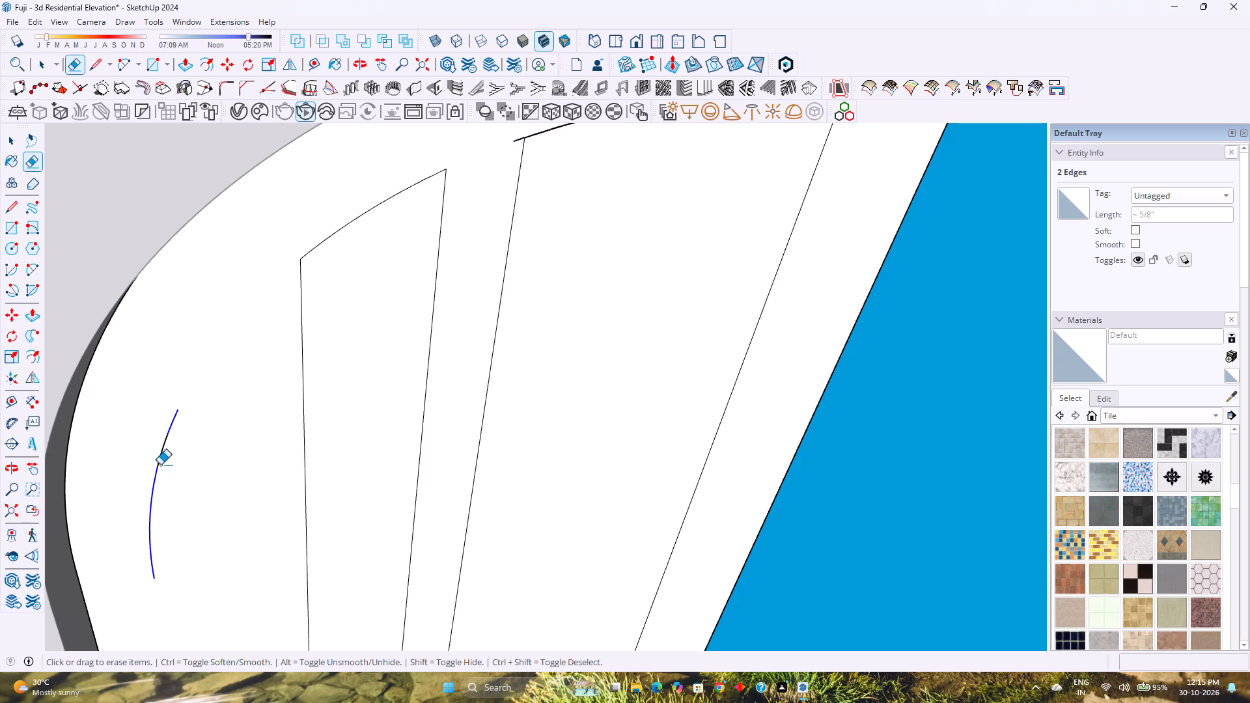
scroll(187, 389, "down", 7)
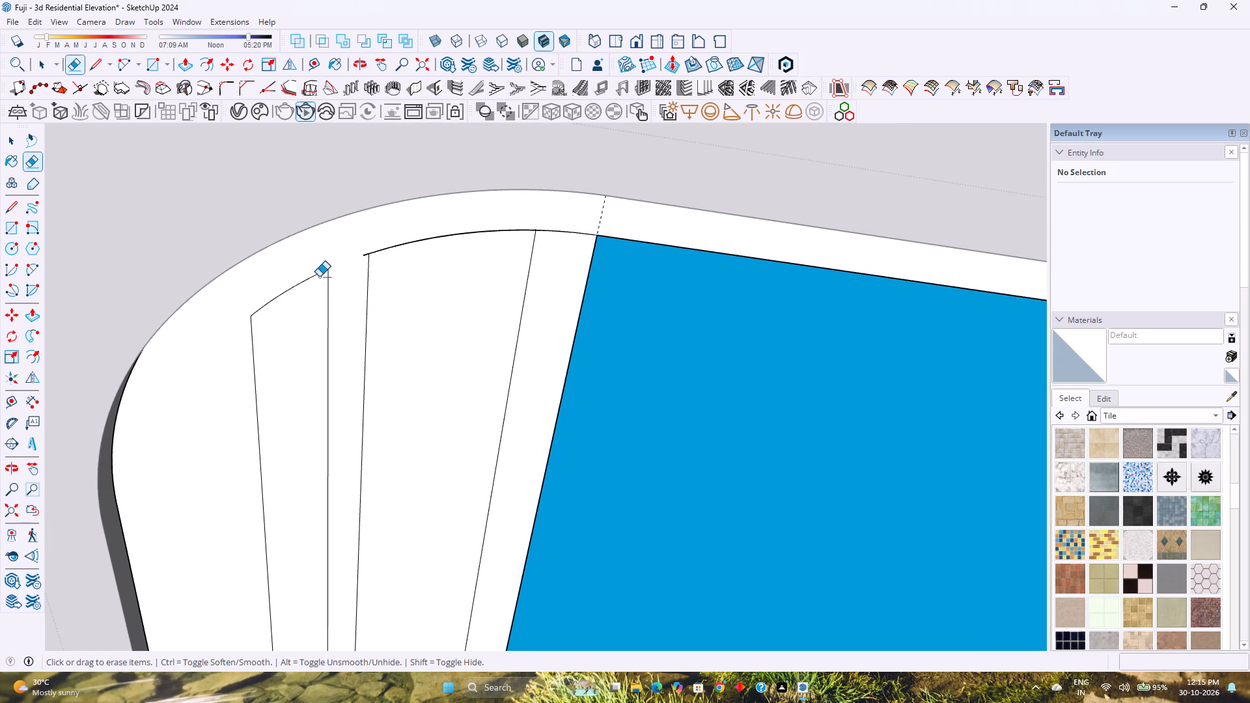
Erase the short arc overhang projecting past the edge of the wider strip.
scroll(354, 259, "up", 4)
left_click(372, 253)
scroll(454, 283, "down", 4)
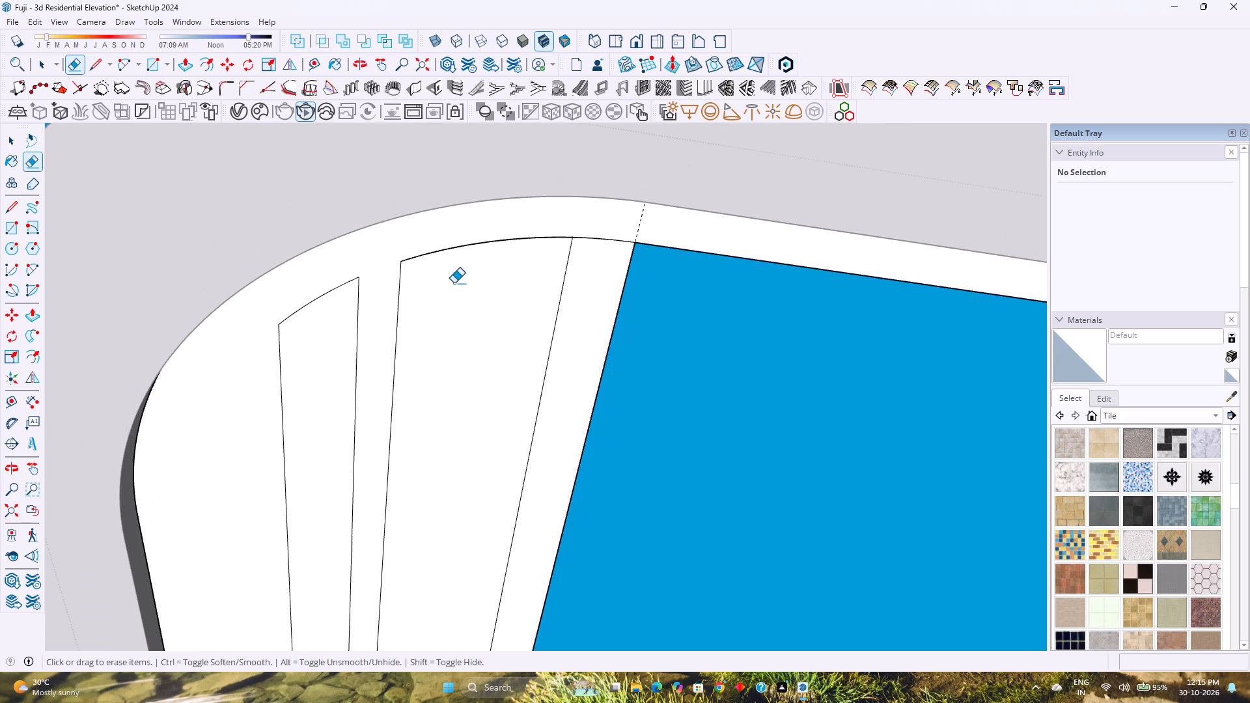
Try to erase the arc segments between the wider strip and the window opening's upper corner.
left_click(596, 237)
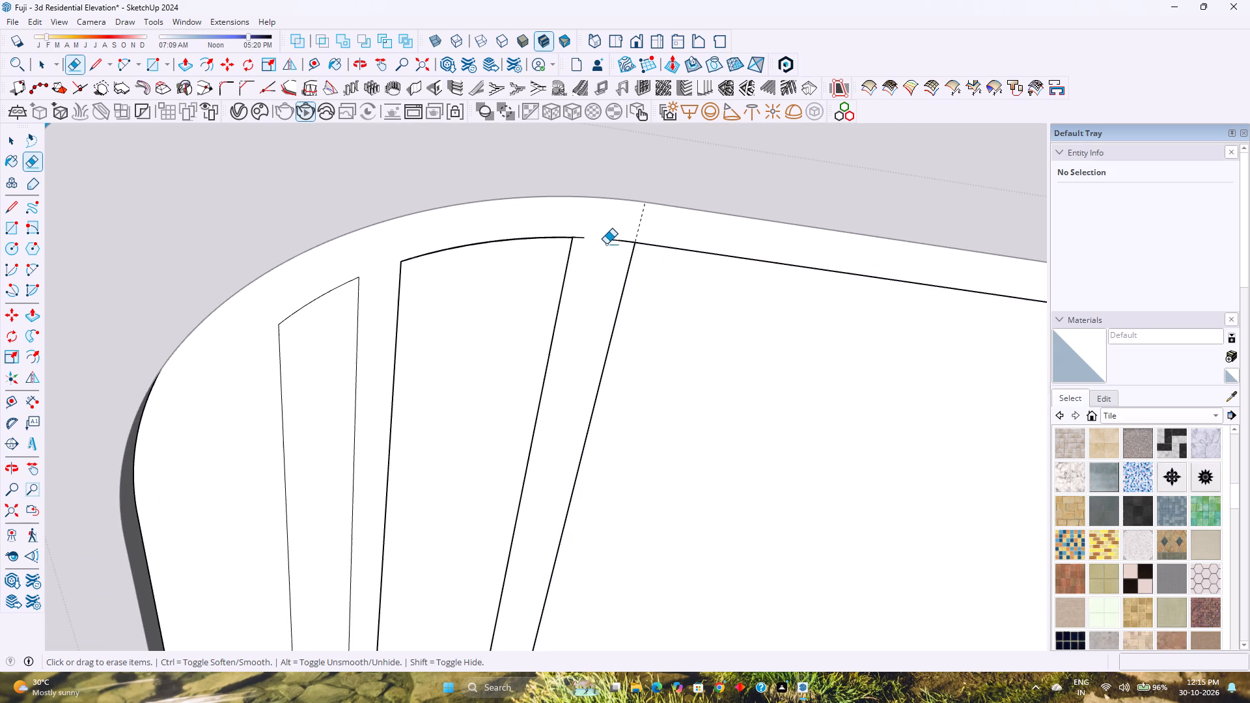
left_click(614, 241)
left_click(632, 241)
Examine the frame's underside and the face across the first window opening from several angles.
scroll(569, 298, "down", 10)
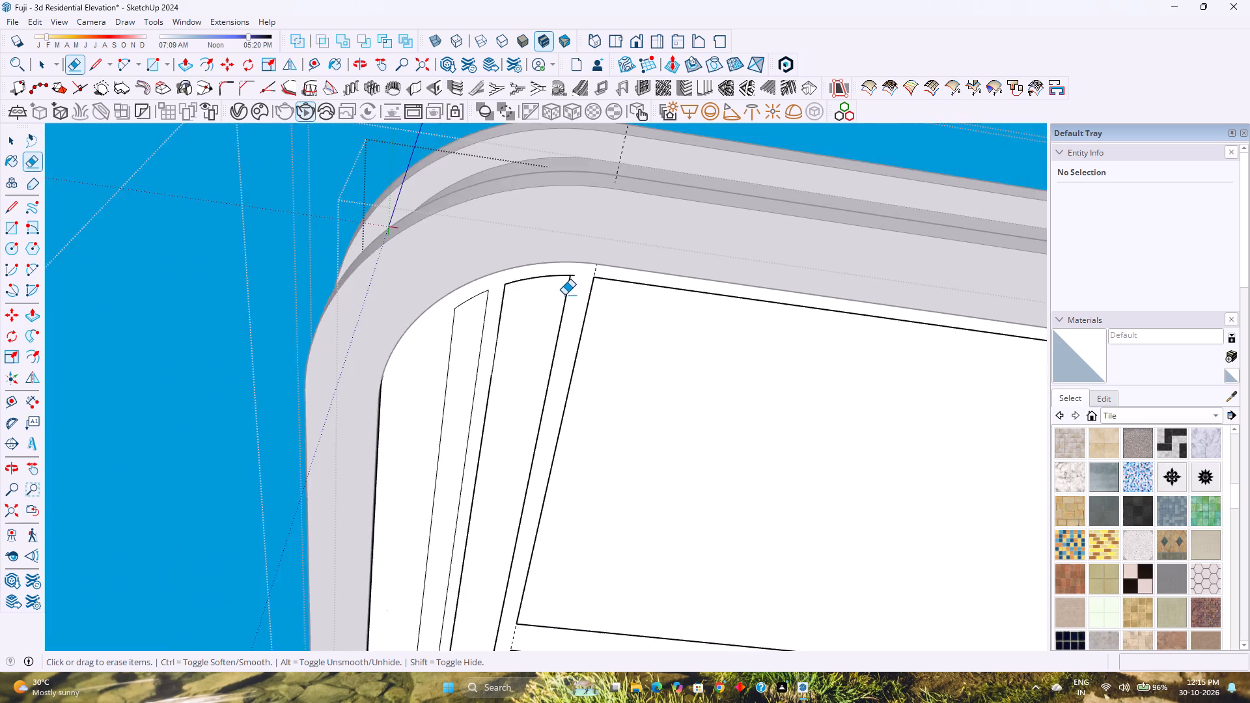
scroll(564, 295, "down", 9)
middle_click_drag(618, 336, 449, 273, "shift")
scroll(486, 284, "down", 1)
middle_click_drag(486, 286, 422, 397)
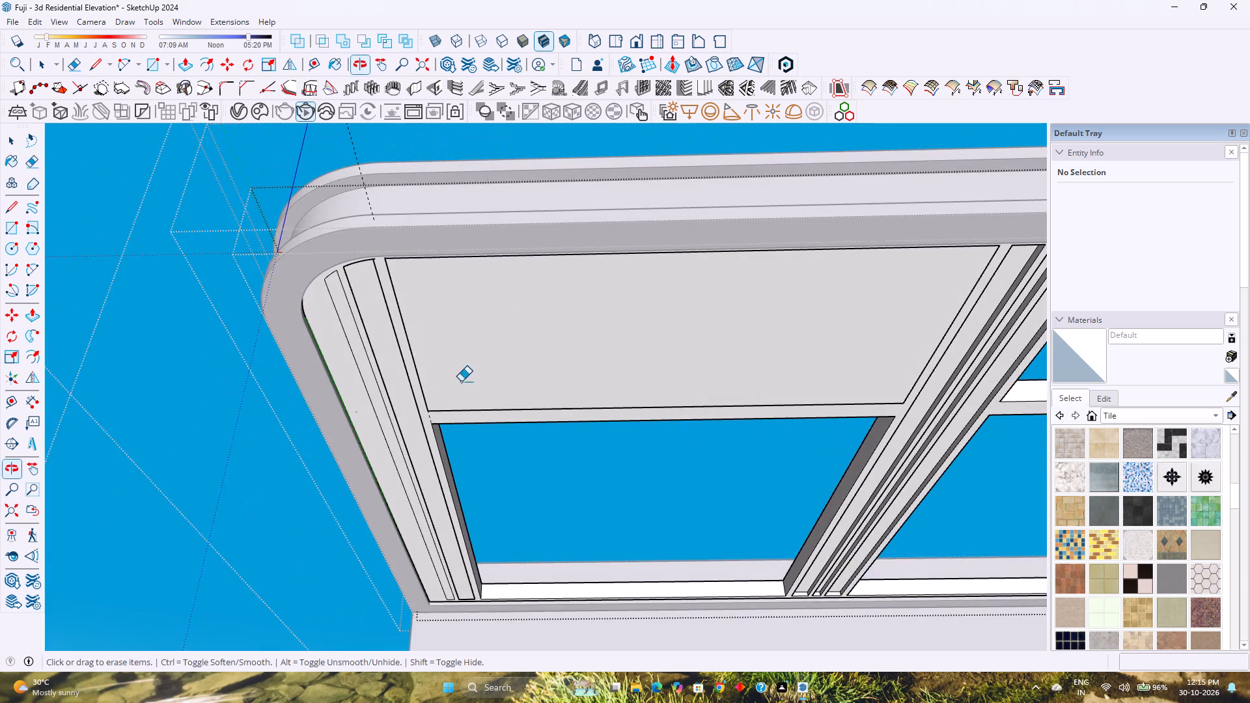
middle_click_drag(512, 330, 327, 573)
scroll(327, 564, "down", 5)
scroll(479, 352, "up", 1)
middle_click_drag(479, 353, 382, 529)
middle_click(382, 529)
middle_click_drag(411, 449, 574, 300)
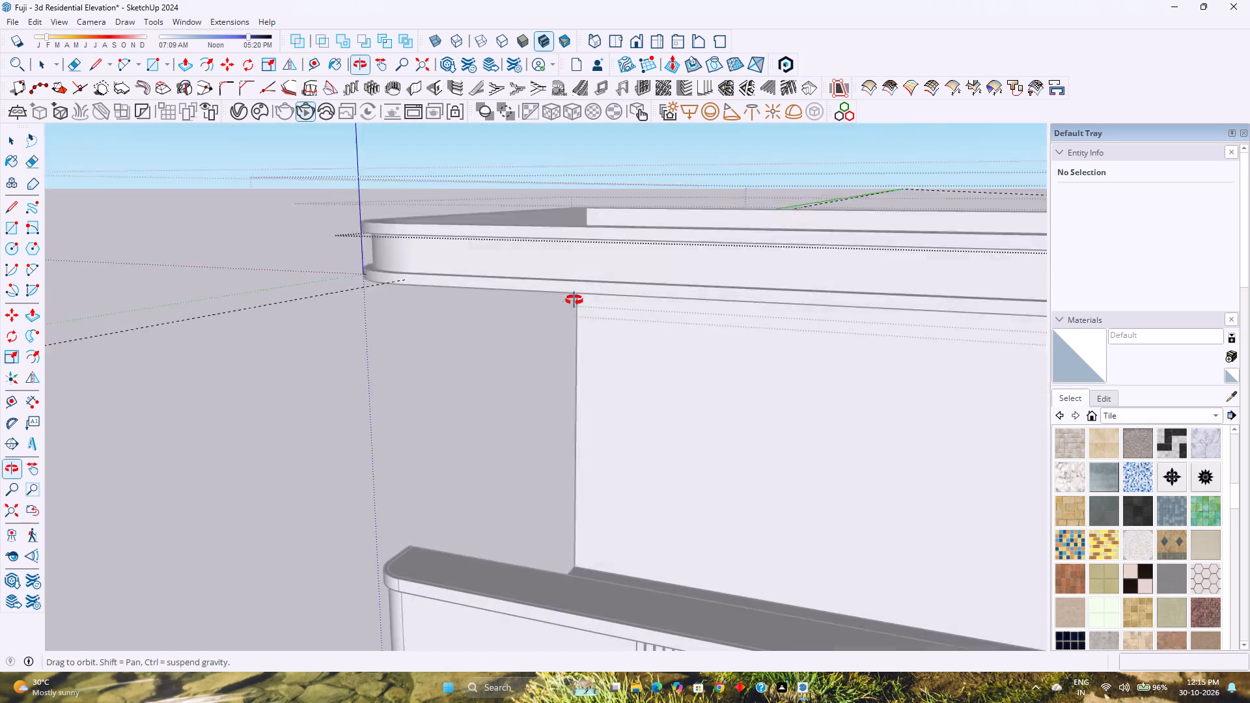
middle_click(574, 300)
middle_click_drag(542, 323, 576, 266)
middle_click_drag(581, 258, 480, 463, "shift")
middle_click(480, 463, "shift")
middle_click_drag(481, 458, 503, 392)
middle_click_drag(552, 321, 310, 702, "shift")
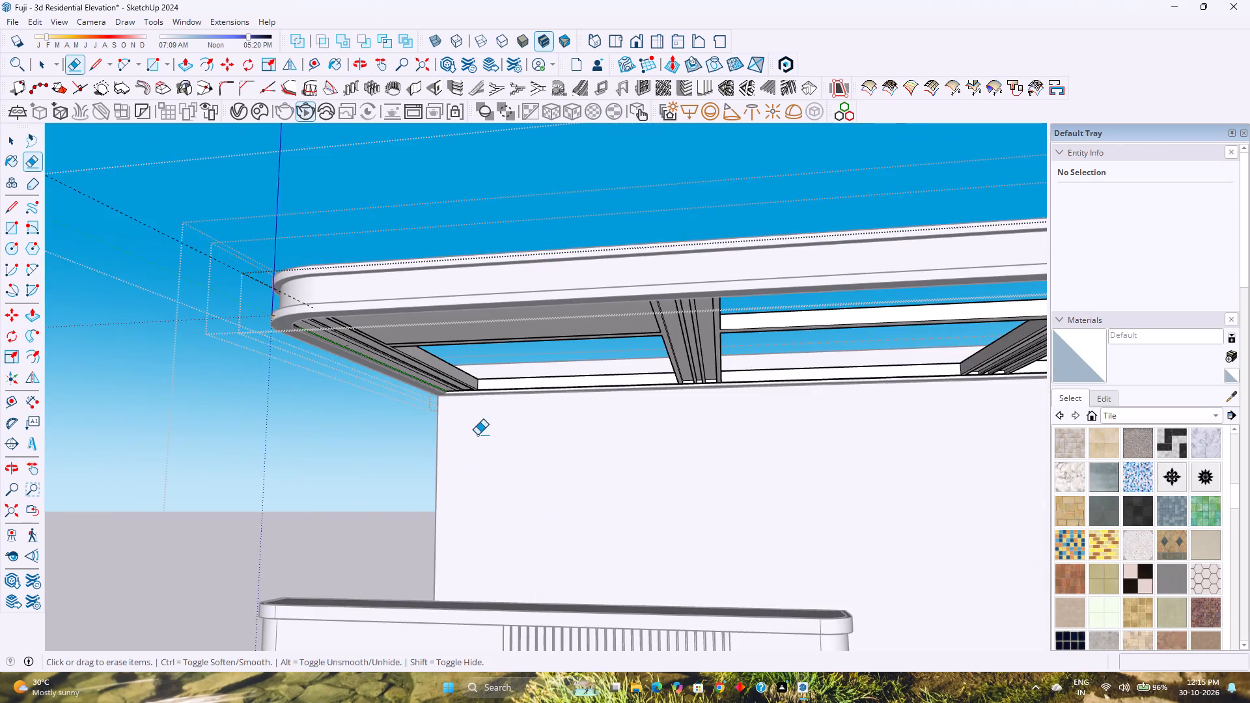
middle_click_drag(479, 430, 495, 368)
middle_click_drag(482, 357, 466, 504, "shift")
middle_click_drag(430, 460, 458, 406)
middle_click(458, 406)
key("space")
left_click(408, 475)
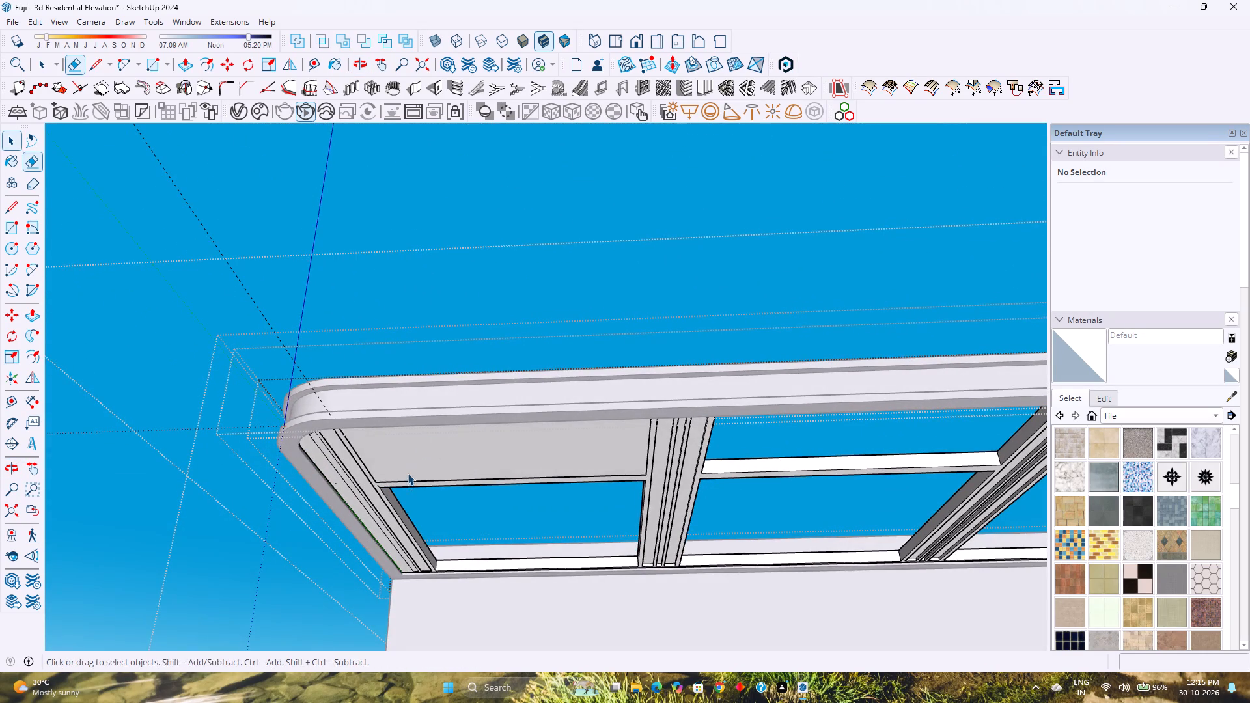
middle_click_drag(398, 468, 452, 387)
scroll(385, 426, "up", 4)
middle_click_drag(382, 424, 435, 360)
scroll(382, 417, "up", 1)
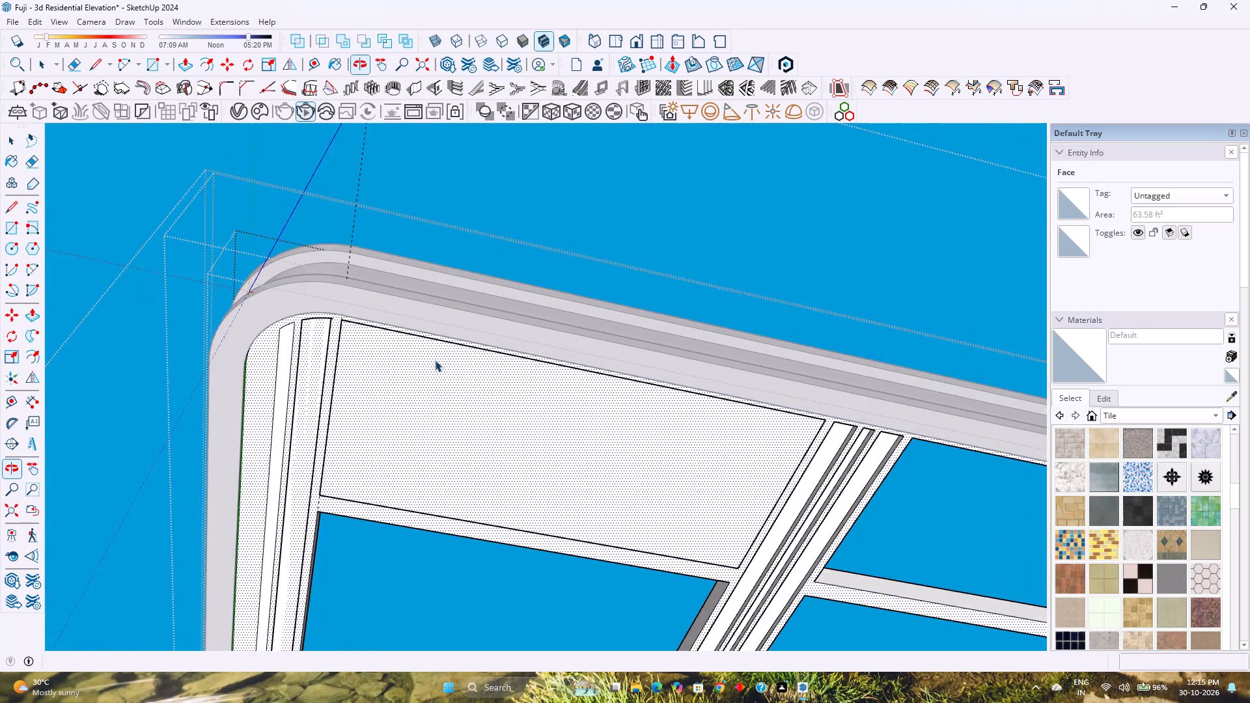
scroll(402, 366, "up", 3)
scroll(229, 293, "up", 9)
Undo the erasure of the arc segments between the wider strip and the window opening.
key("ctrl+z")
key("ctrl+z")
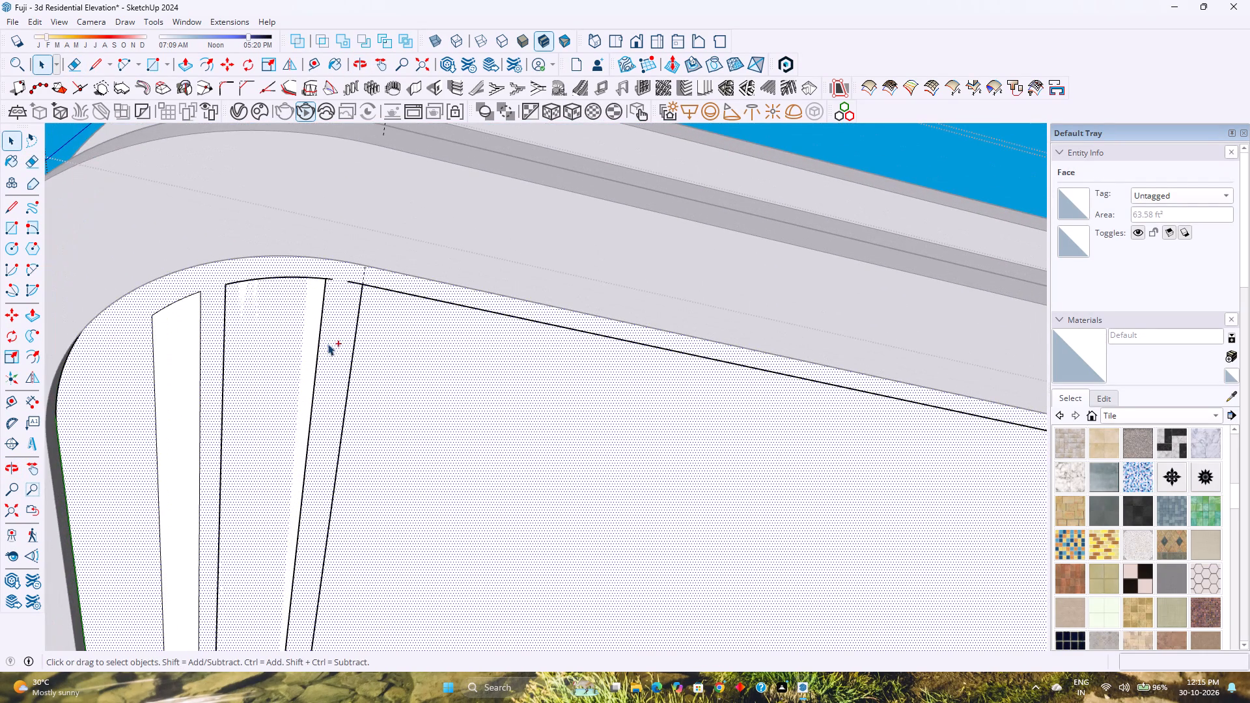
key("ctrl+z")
Recess the wider strip's face by 1" with Push/Pull and repeat the same offset on the narrow strip.
key("p")
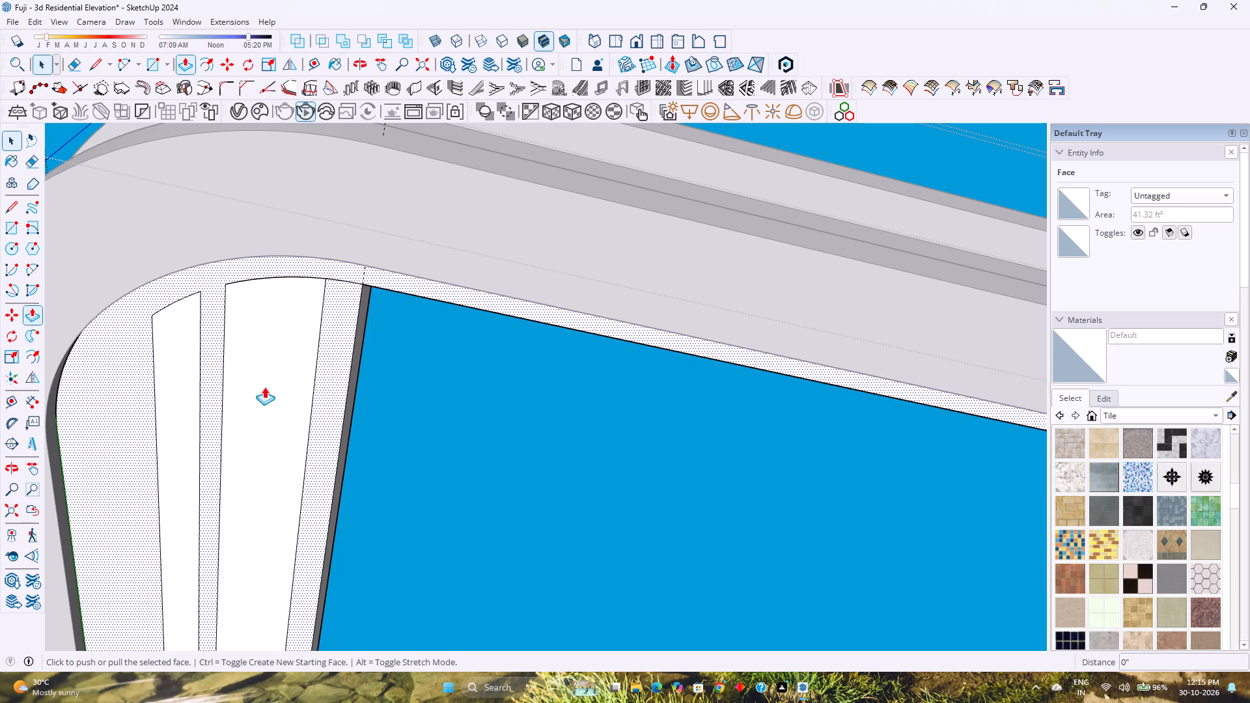
key("Escape")
left_click(262, 408)
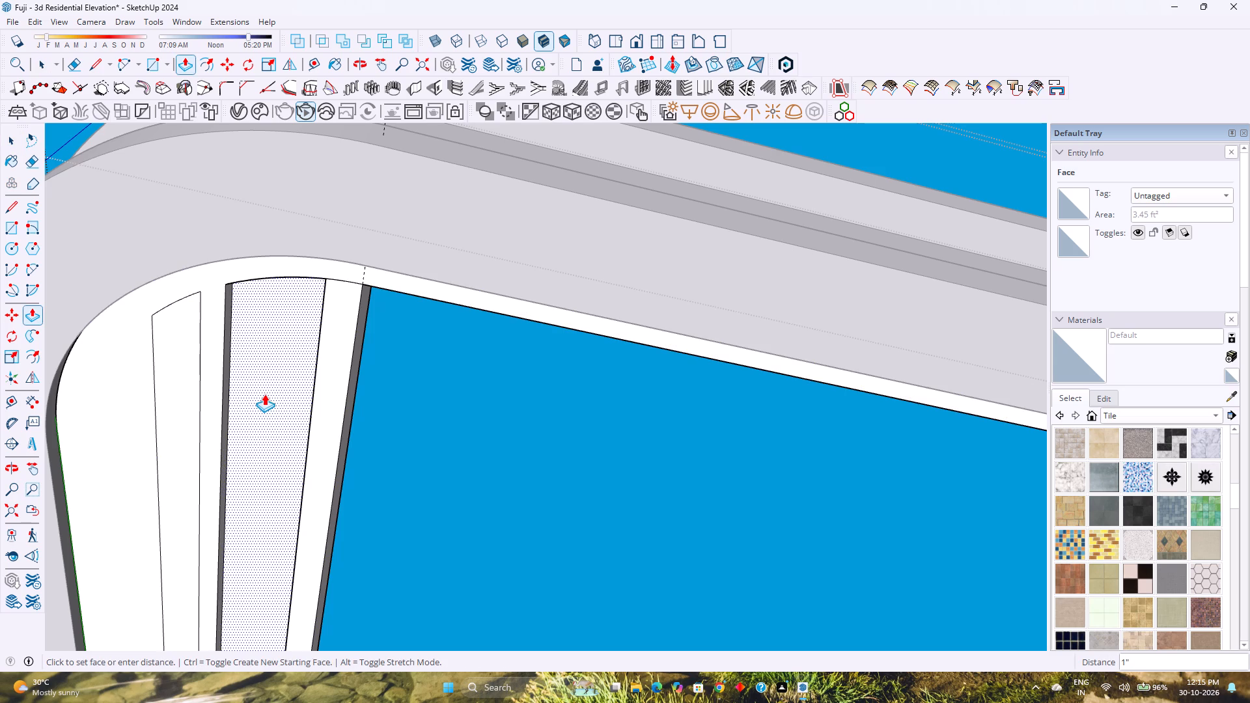
key("1")
key("Return")
double_click(174, 424)
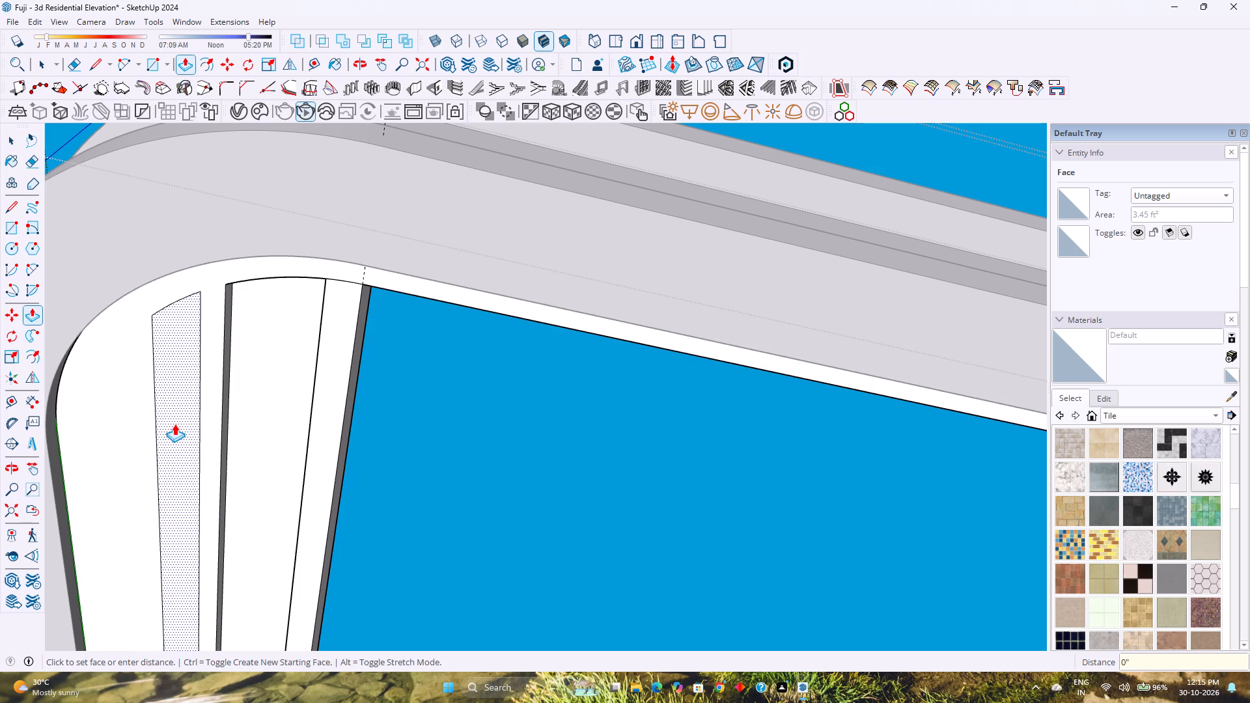
Delete the two overlapping arc edges running from the recessed wider strip's upper corner toward the window opening.
middle_click_drag(281, 383, 318, 317)
middle_click(319, 316)
scroll(361, 266, "up", 6)
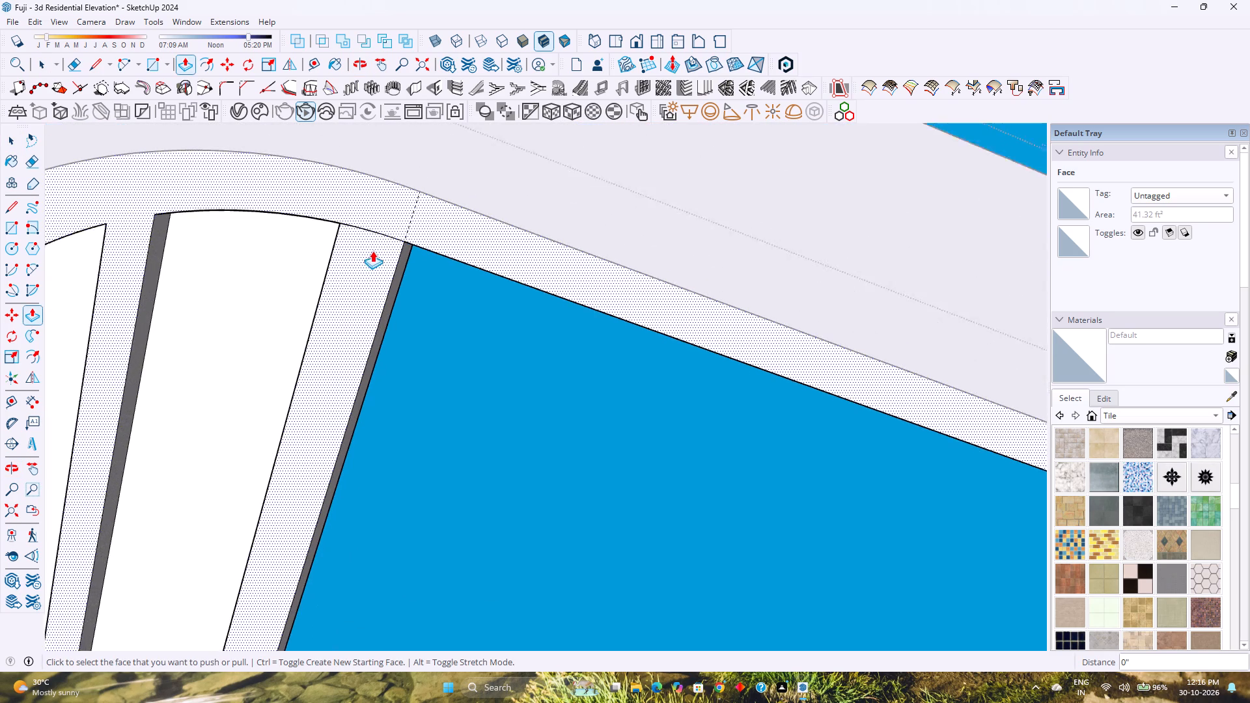
scroll(372, 251, "up", 5)
scroll(393, 230, "down", 1)
scroll(393, 230, "up", 8)
key("space")
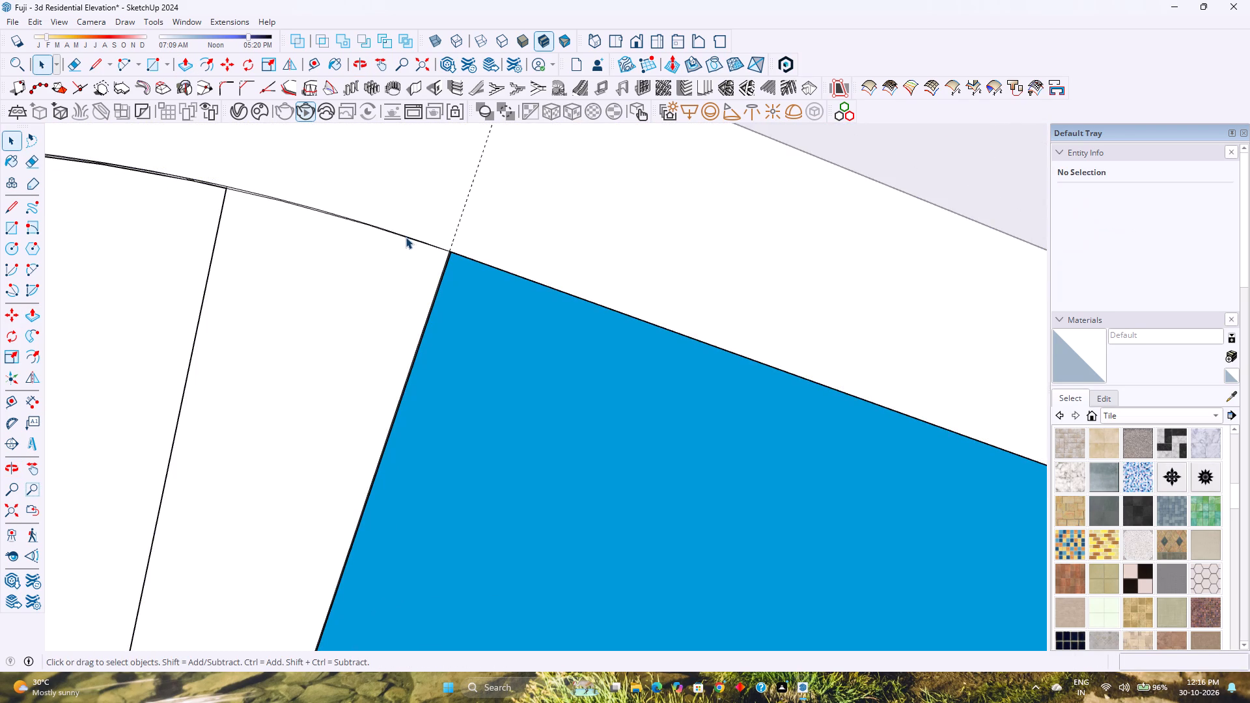
scroll(360, 238, "up", 10)
middle_click_drag(345, 224, 400, 253, "shift")
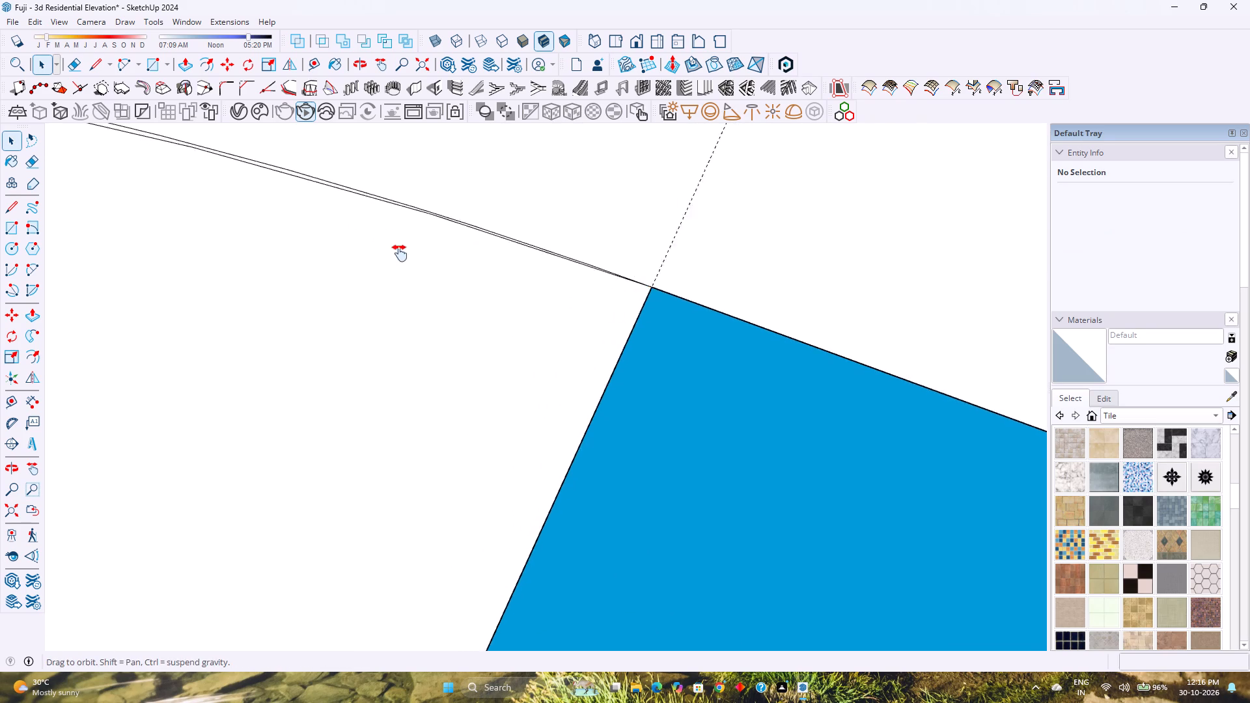
middle_click_drag(400, 253, 499, 399, "shift")
middle_click_drag(177, 301, 461, 283)
middle_click(461, 283, "shift")
scroll(452, 281, "up", 14)
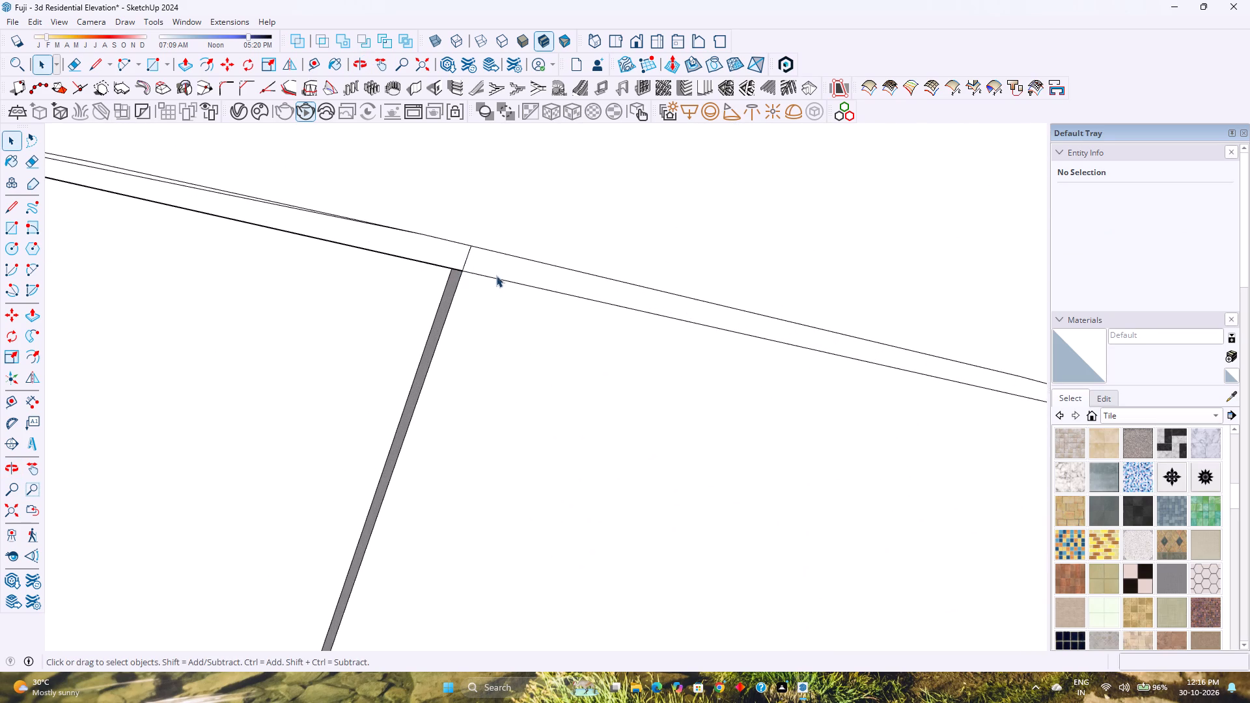
left_click(496, 277)
key("Delete")
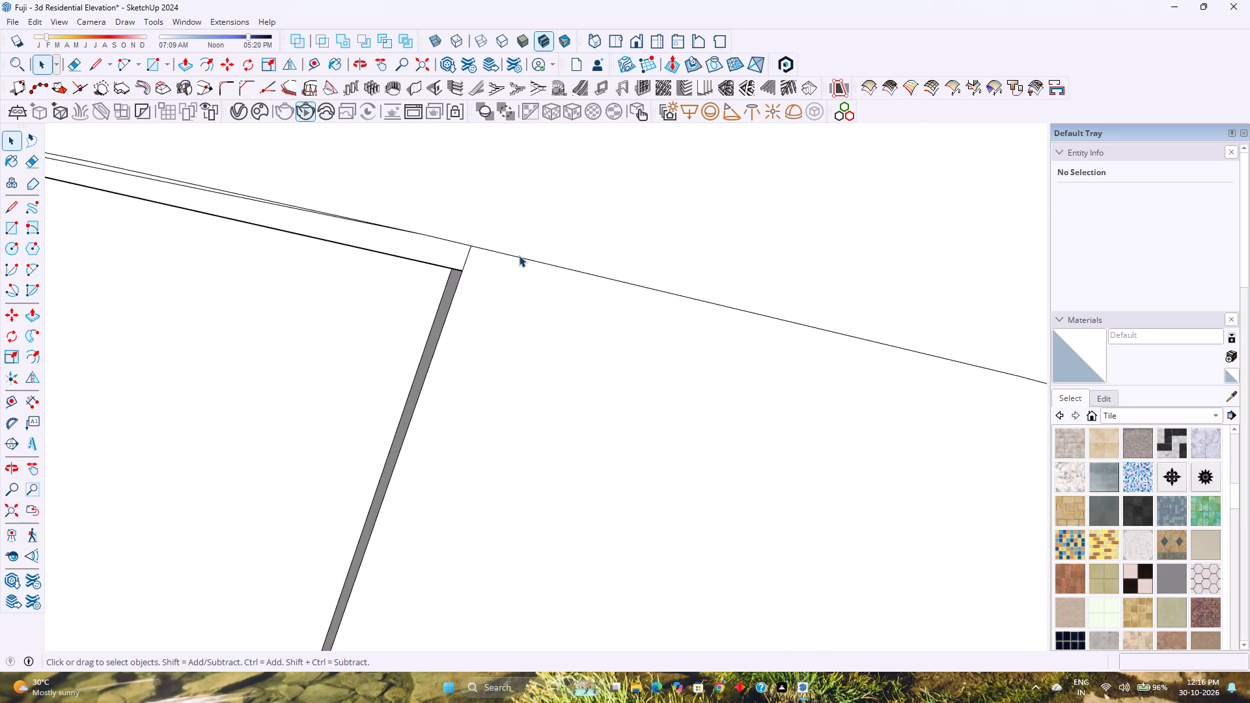
left_click(519, 255)
key("Delete")
Erase the rest of the leftover arc segments up to the window opening's upper corner.
scroll(486, 268, "down", 20)
scroll(486, 268, "down", 1)
middle_click_drag(572, 297, 572, 298, "shift")
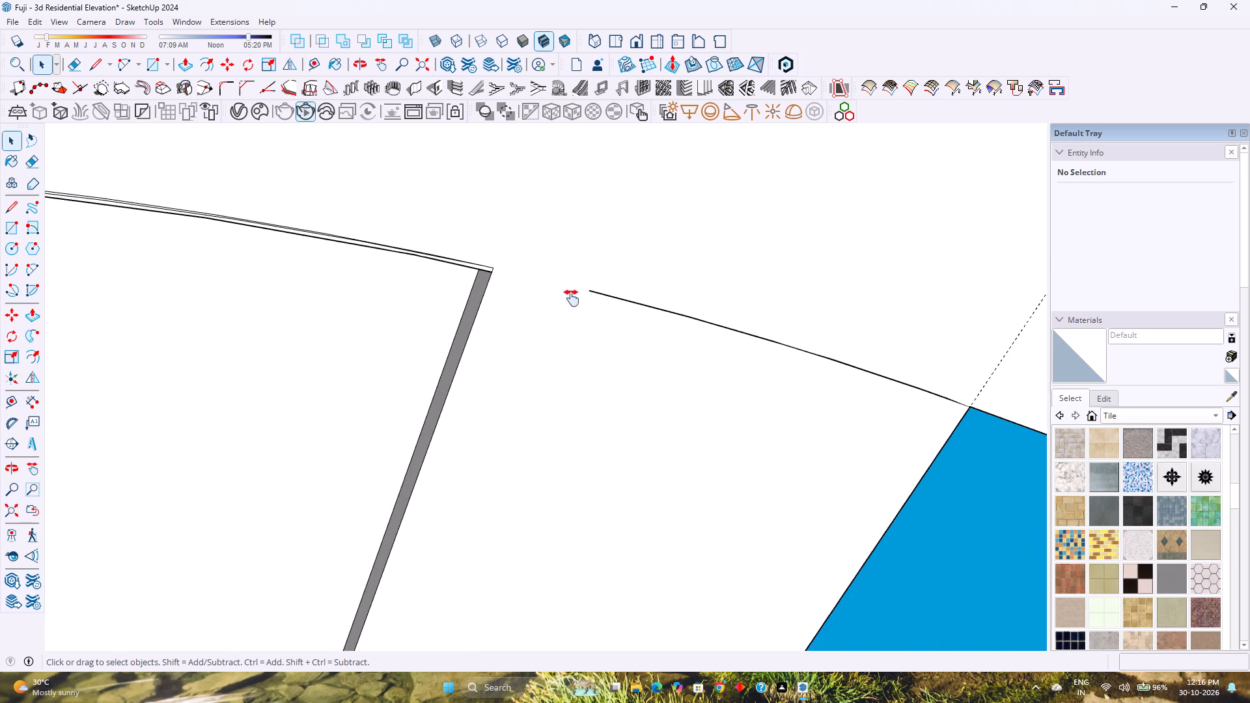
middle_click_drag(572, 298, 534, 301, "shift")
middle_click(532, 301, "shift")
left_click(577, 300)
scroll(569, 307, "down", 7)
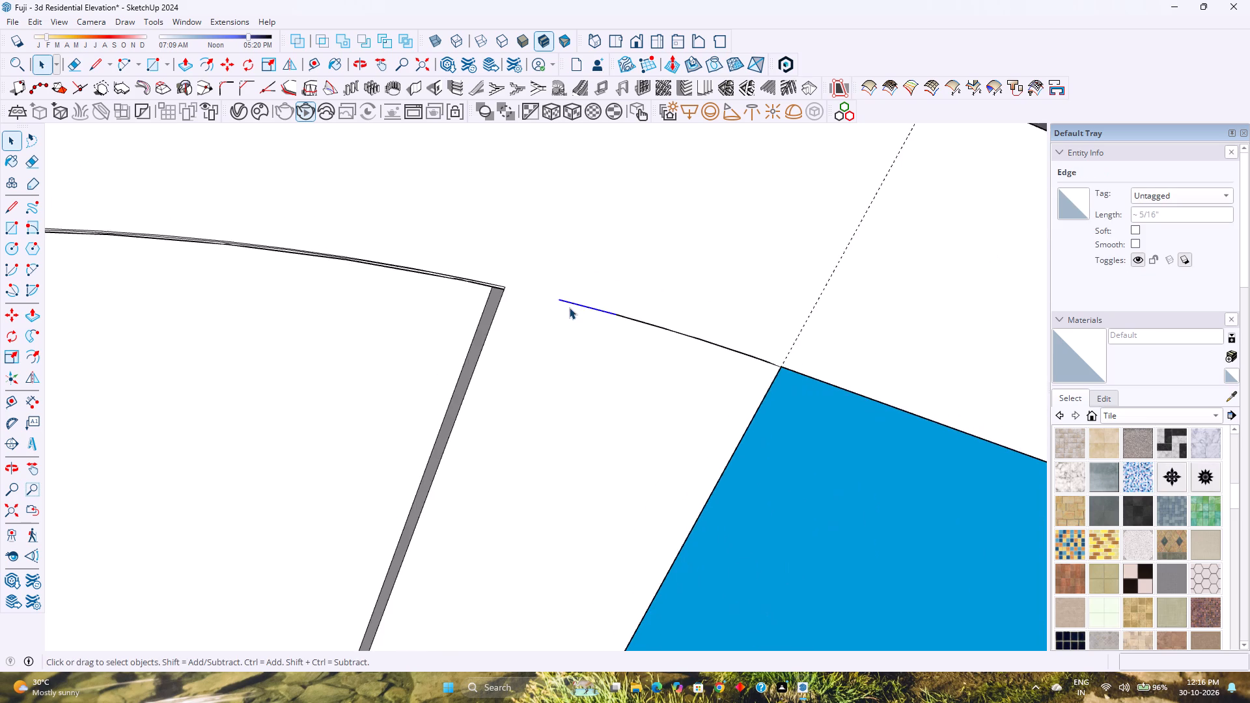
scroll(569, 307, "down", 3)
key("Delete")
key("e")
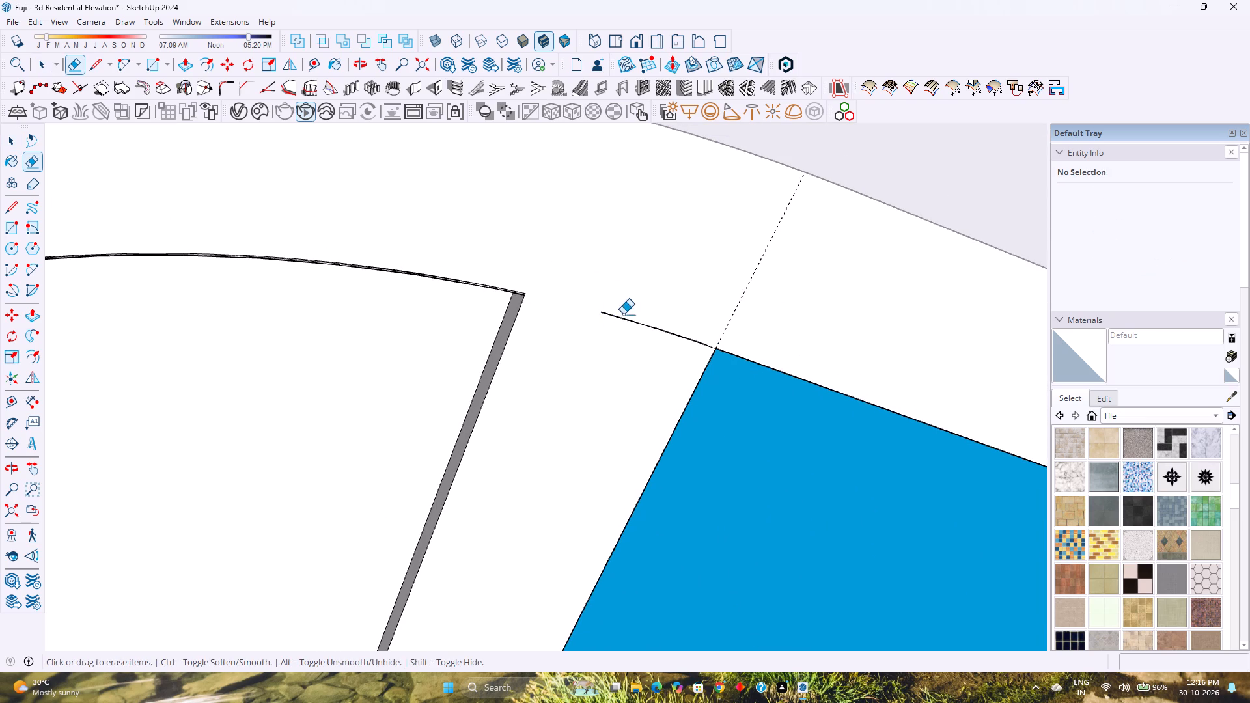
left_click(623, 321)
left_click(639, 324)
left_click(665, 333)
left_click(704, 344)
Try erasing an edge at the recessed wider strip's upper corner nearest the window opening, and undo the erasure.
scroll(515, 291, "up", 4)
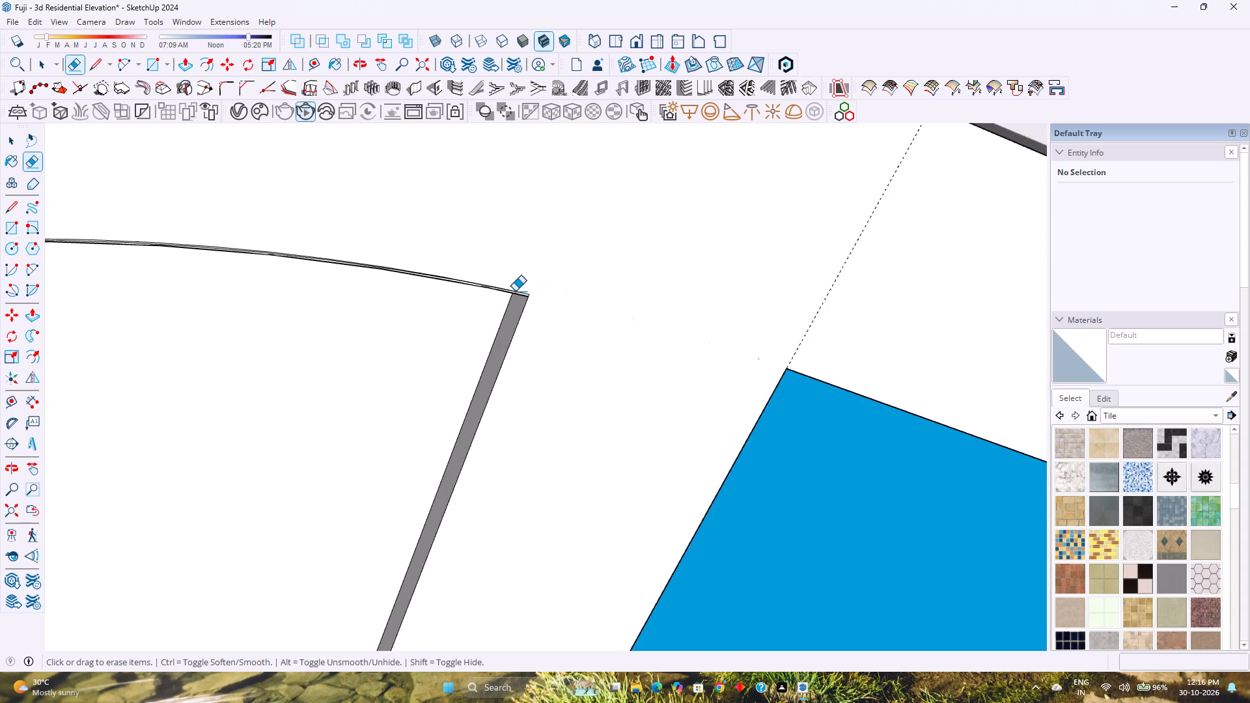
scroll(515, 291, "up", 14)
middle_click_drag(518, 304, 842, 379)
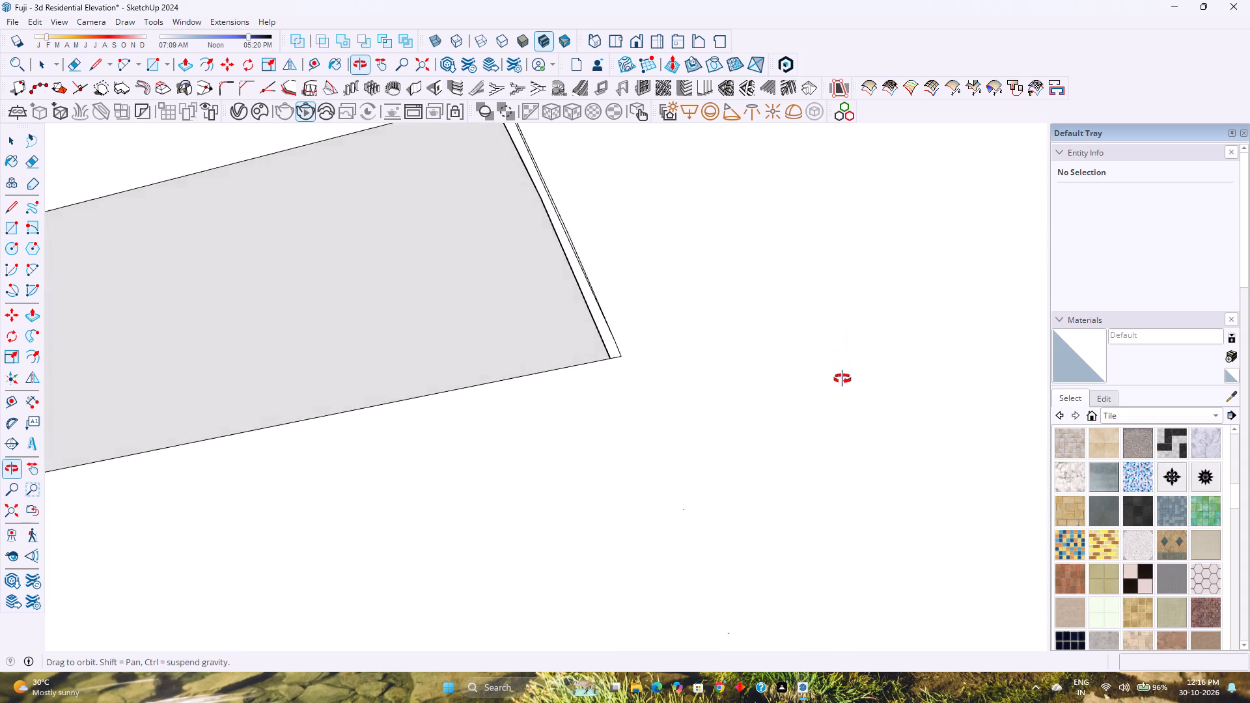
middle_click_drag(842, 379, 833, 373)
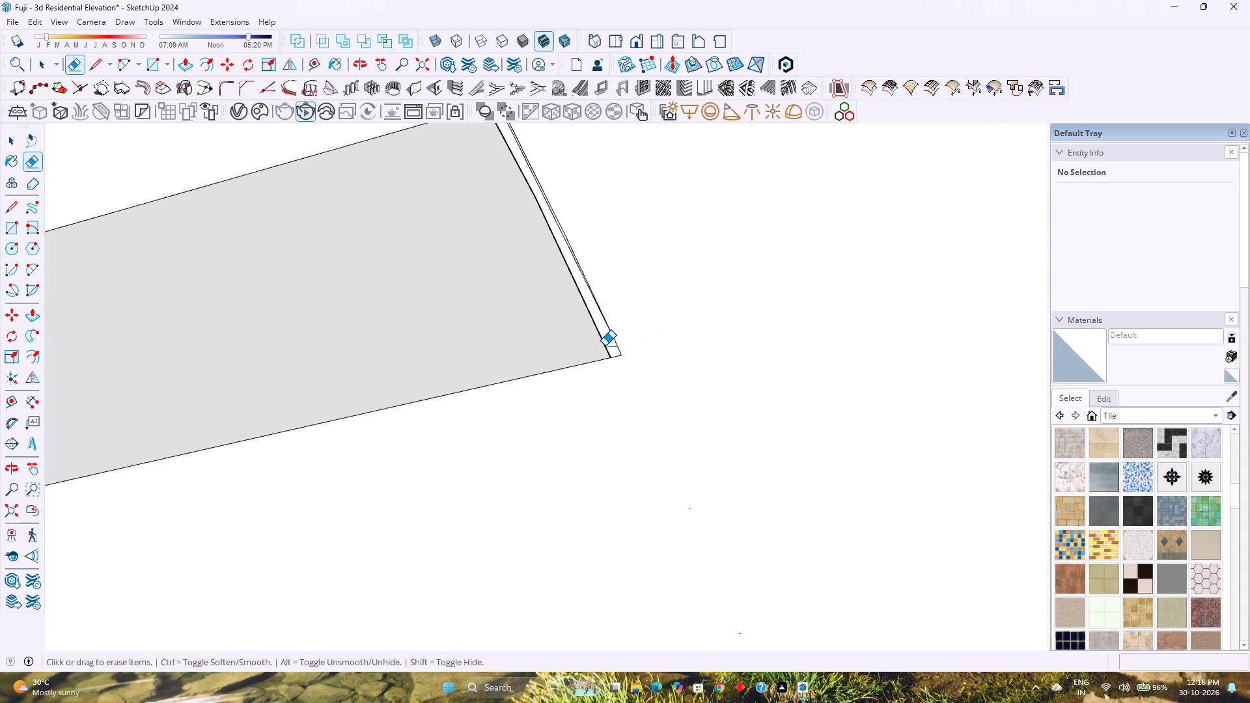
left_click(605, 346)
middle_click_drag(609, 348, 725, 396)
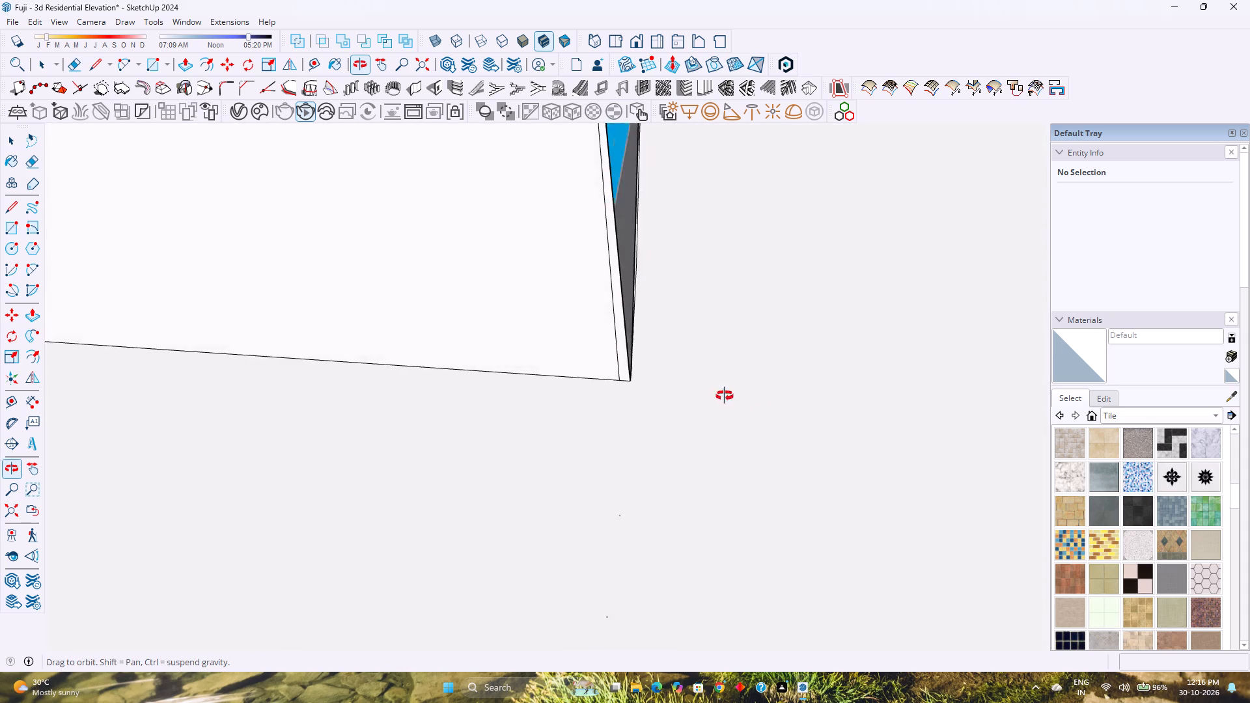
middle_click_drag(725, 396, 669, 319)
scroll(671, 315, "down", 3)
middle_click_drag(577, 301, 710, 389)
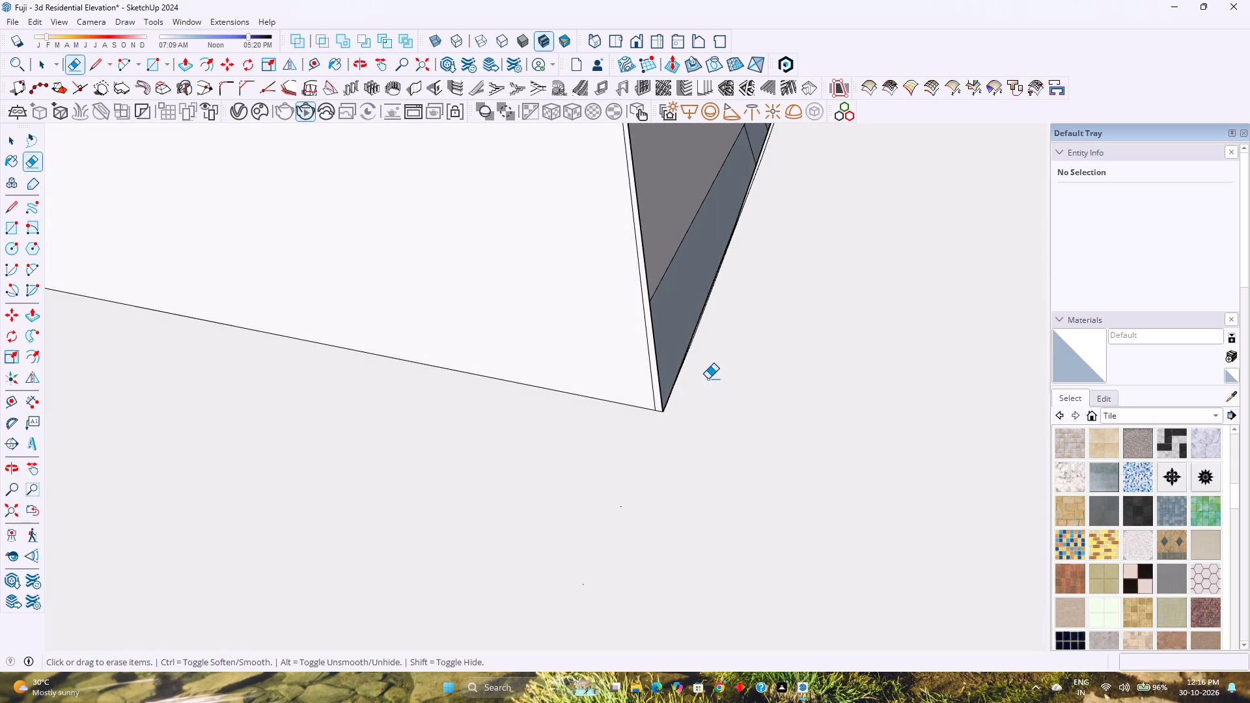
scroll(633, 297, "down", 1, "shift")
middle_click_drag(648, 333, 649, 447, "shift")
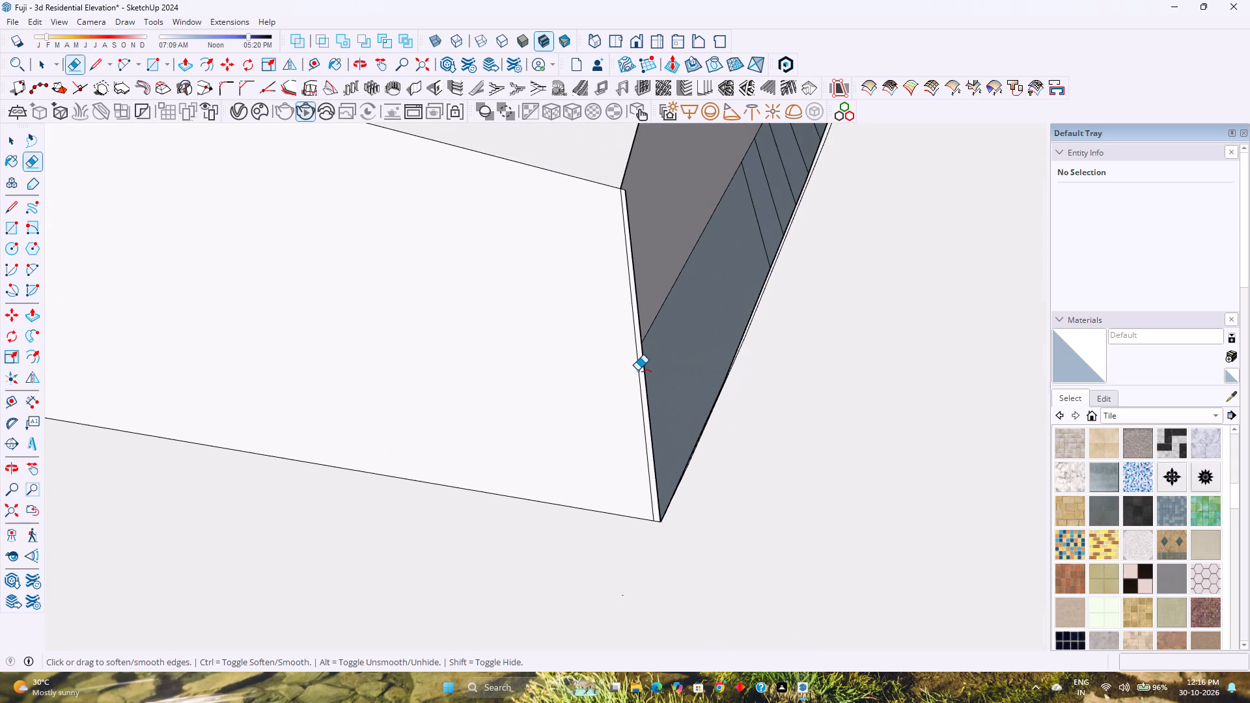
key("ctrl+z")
Erase the leftover arc segments and the short stub edge at the wider strip's corner nearest the window opening.
left_click(701, 433)
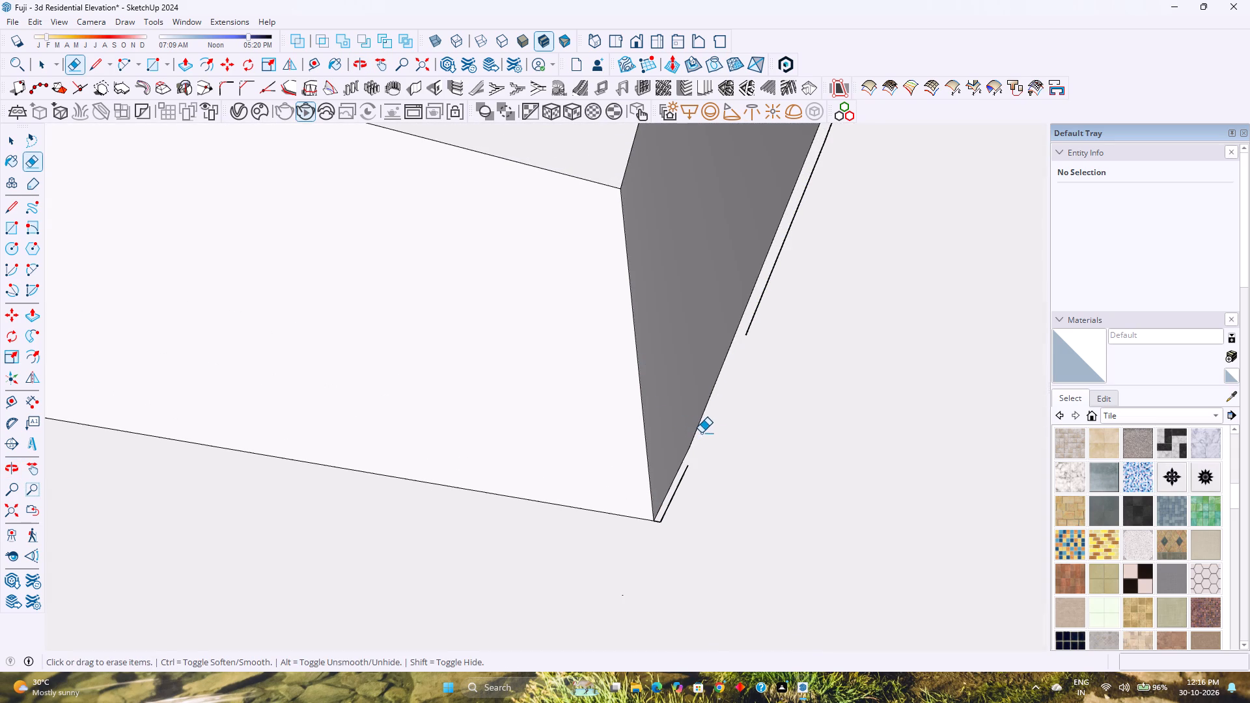
left_click(686, 469)
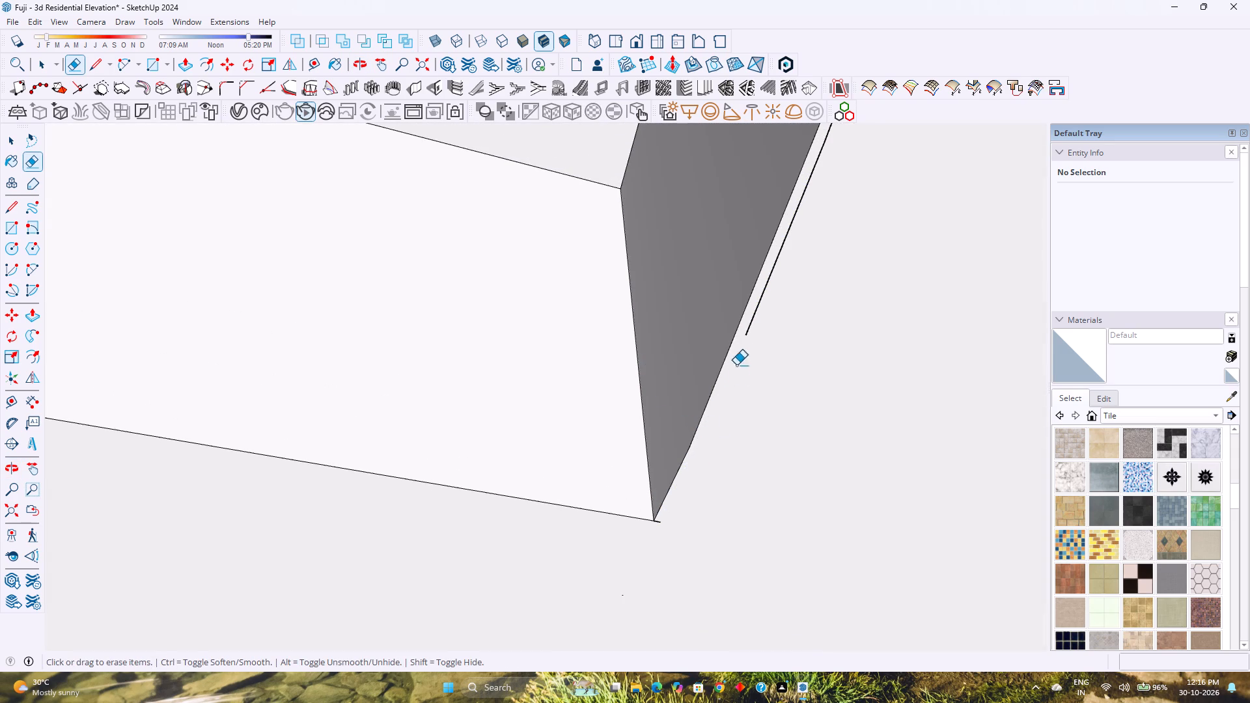
left_click(745, 330)
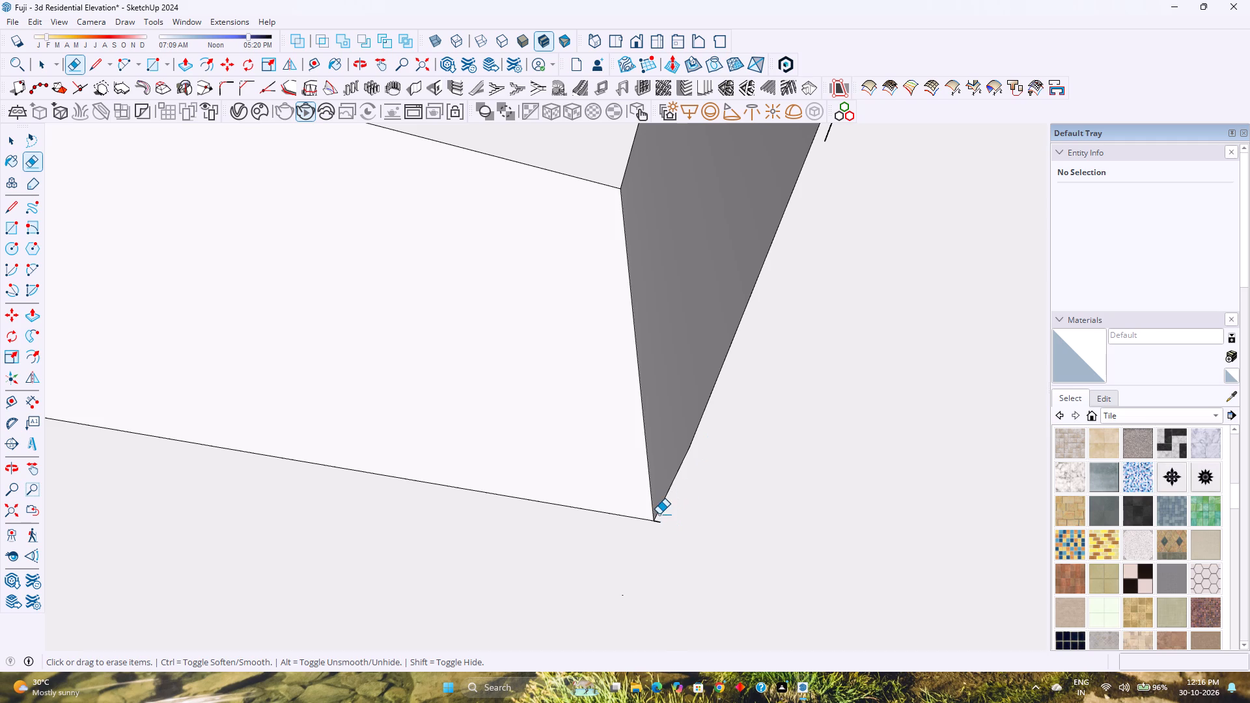
left_click(660, 522)
Erase the short stub and the first duplicate arc segments at the wider strip's upper corner farthest from the window opening.
scroll(687, 467, "down", 5)
middle_click_drag(677, 453, 486, 452)
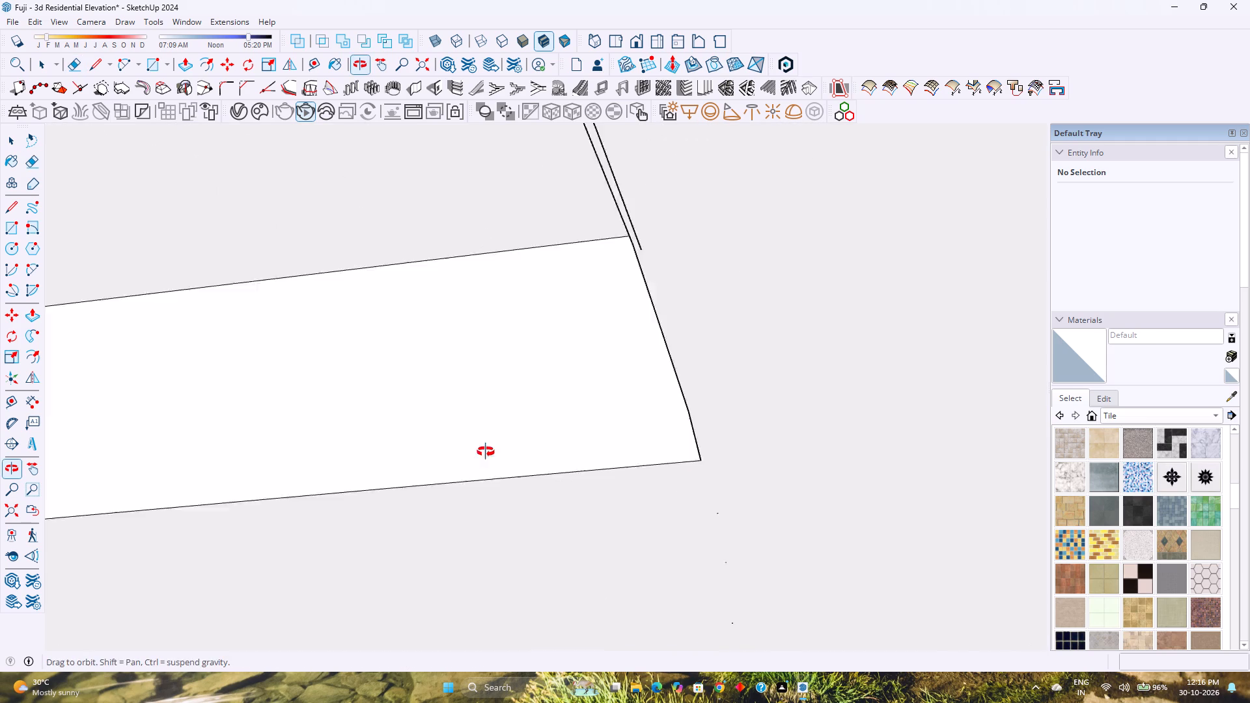
middle_click_drag(486, 452, 479, 451)
scroll(458, 435, "down", 9)
middle_click_drag(355, 430, 526, 603, "shift")
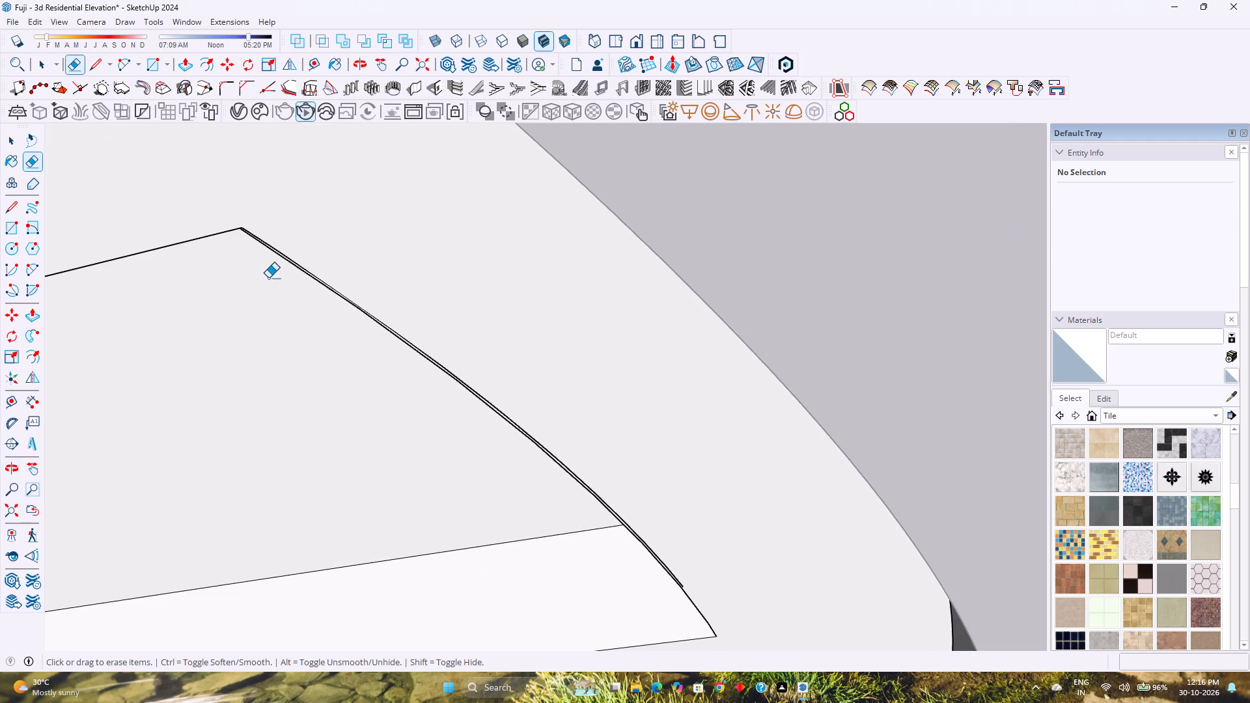
scroll(248, 220, "up", 16)
left_click(238, 232)
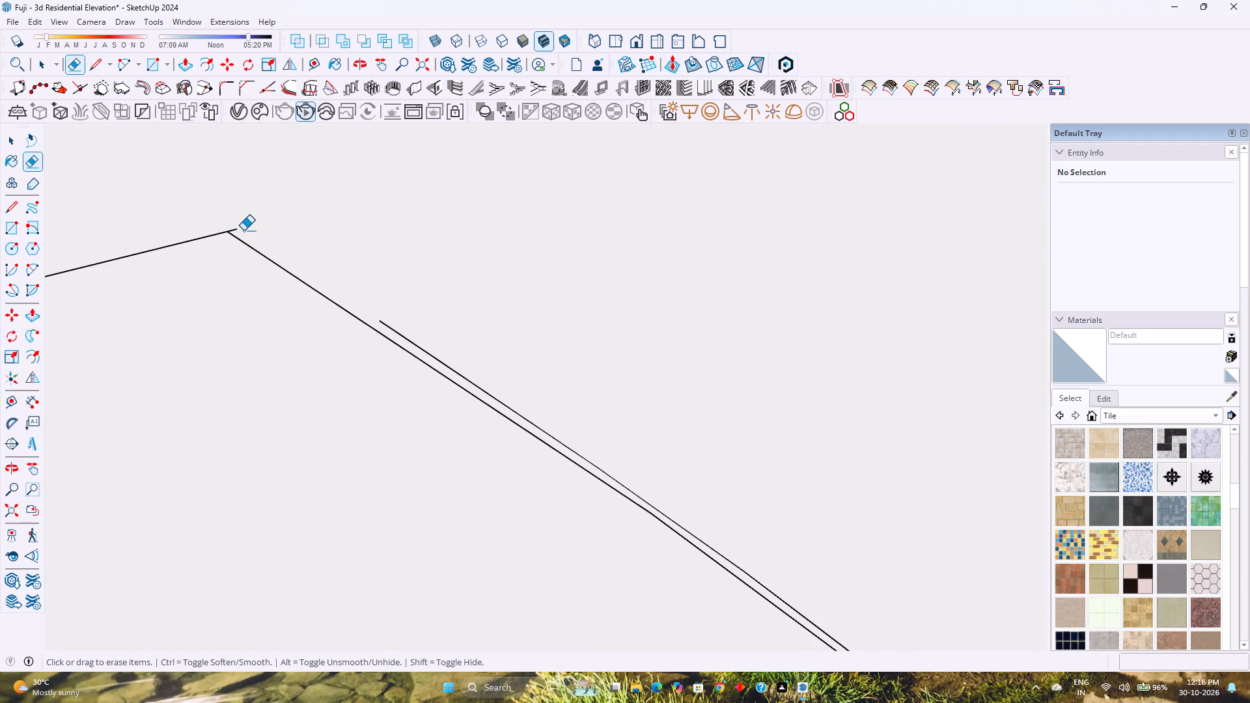
left_click(236, 228)
left_click(387, 326)
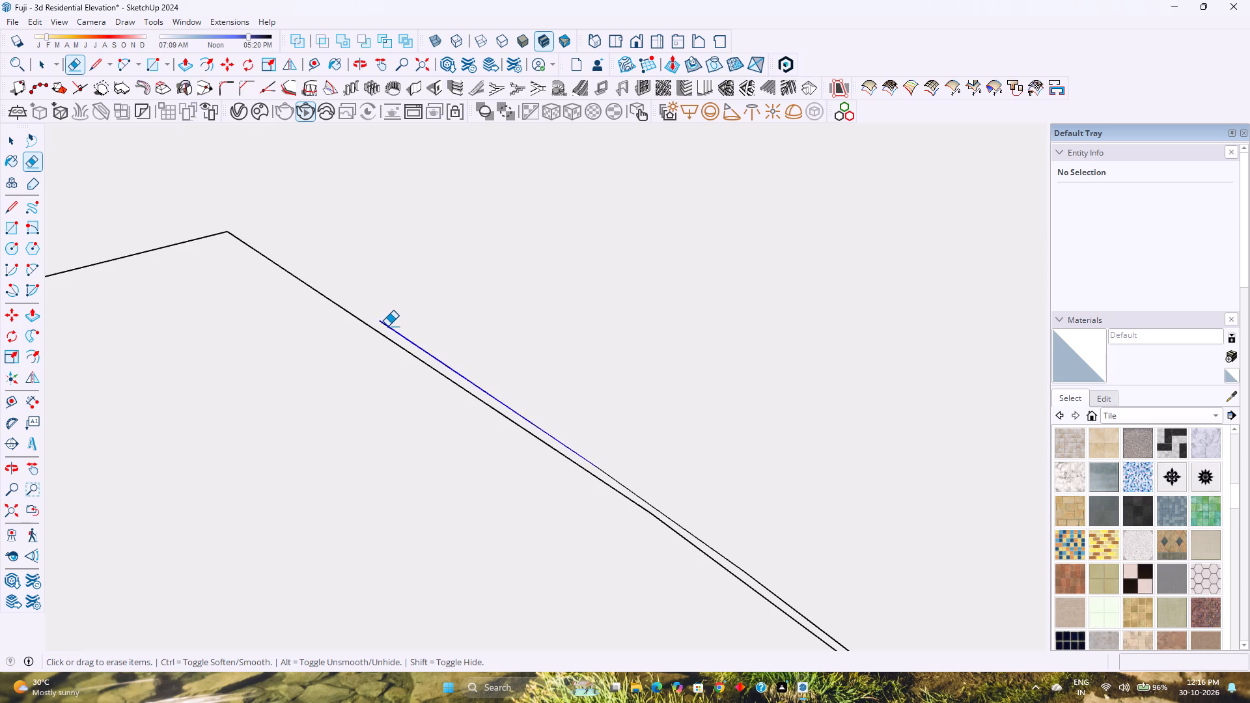
left_click(605, 474)
Erase the duplicate arc segments along the middle of the wider strip's curved top edge.
middle_click_drag(622, 445, 575, 399, "shift")
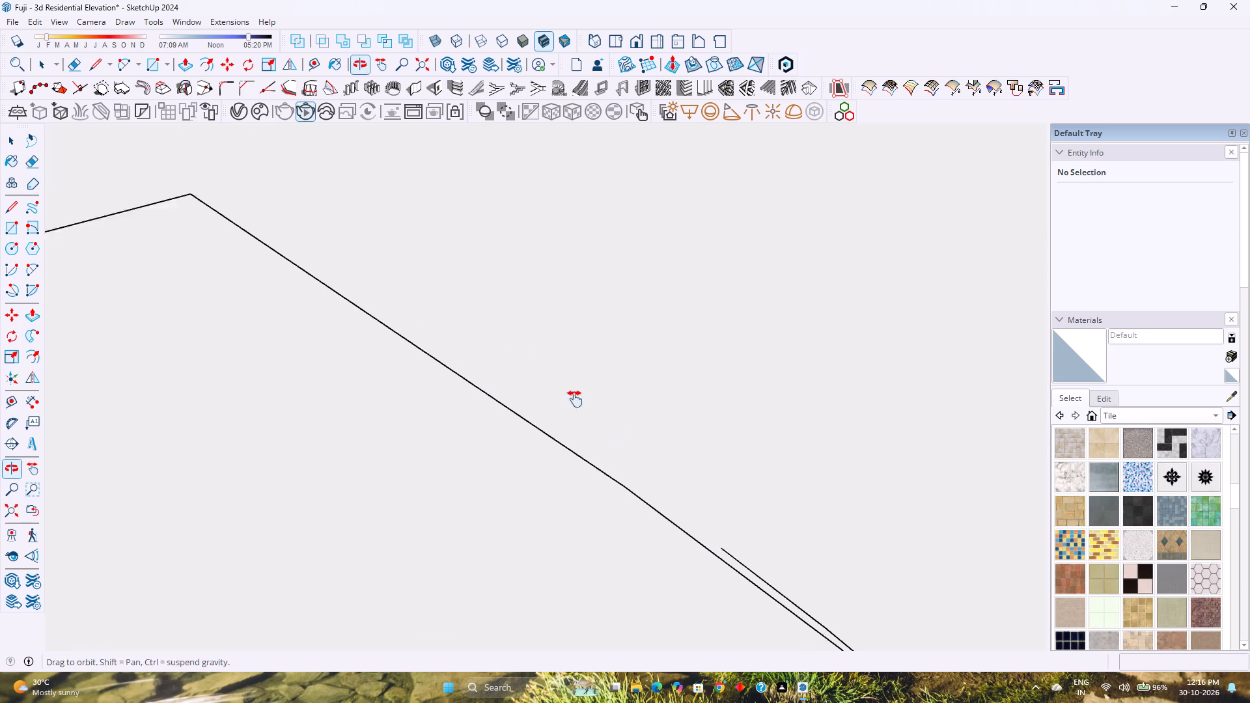
middle_click_drag(575, 399, 529, 365, "shift")
middle_click(529, 365, "shift")
middle_click_drag(648, 484, 493, 397, "shift")
middle_click(482, 391, "shift")
scroll(470, 383, "down", 8)
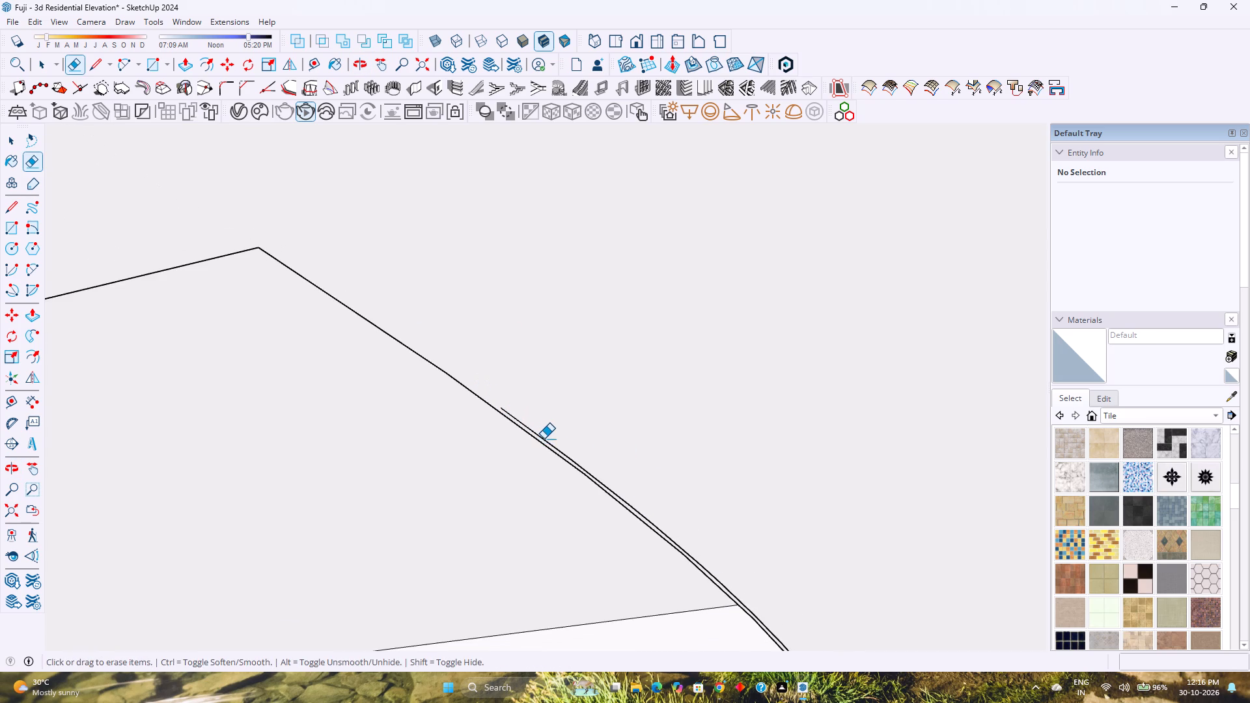
left_click(544, 439)
middle_click_drag(615, 434, 423, 329, "shift")
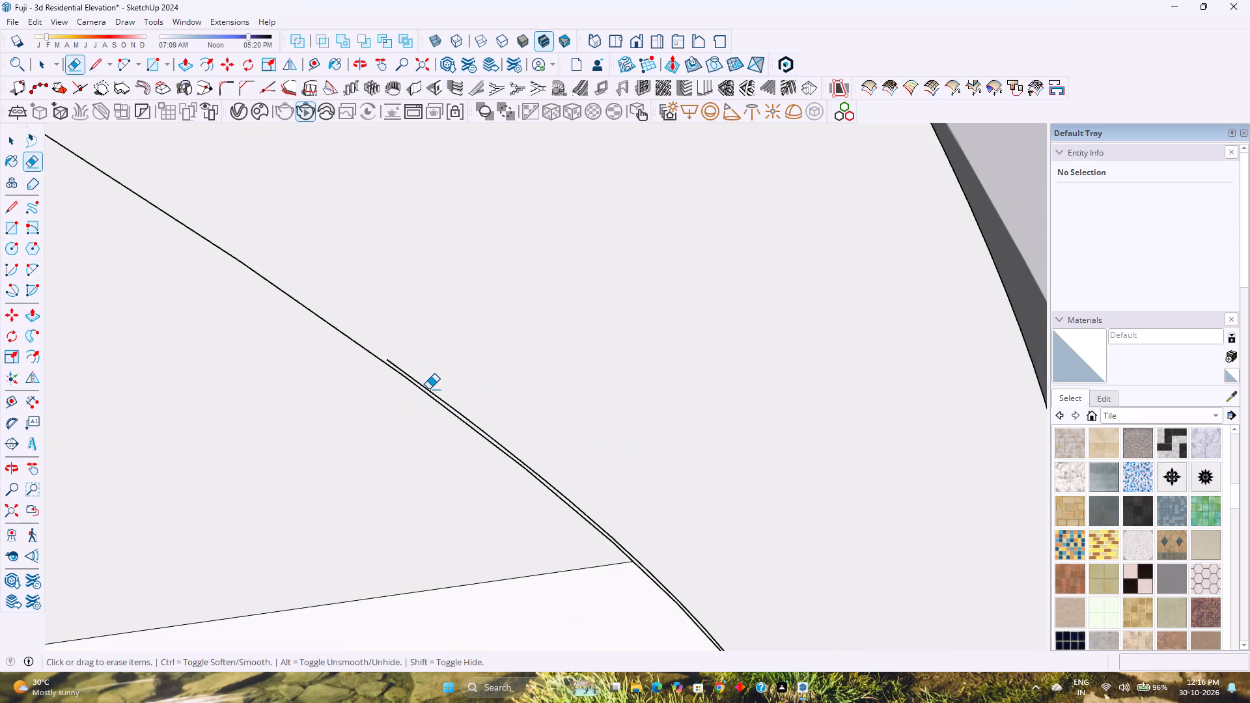
left_click(428, 389)
middle_click_drag(479, 391, 319, 312, "shift")
middle_click(319, 312, "shift")
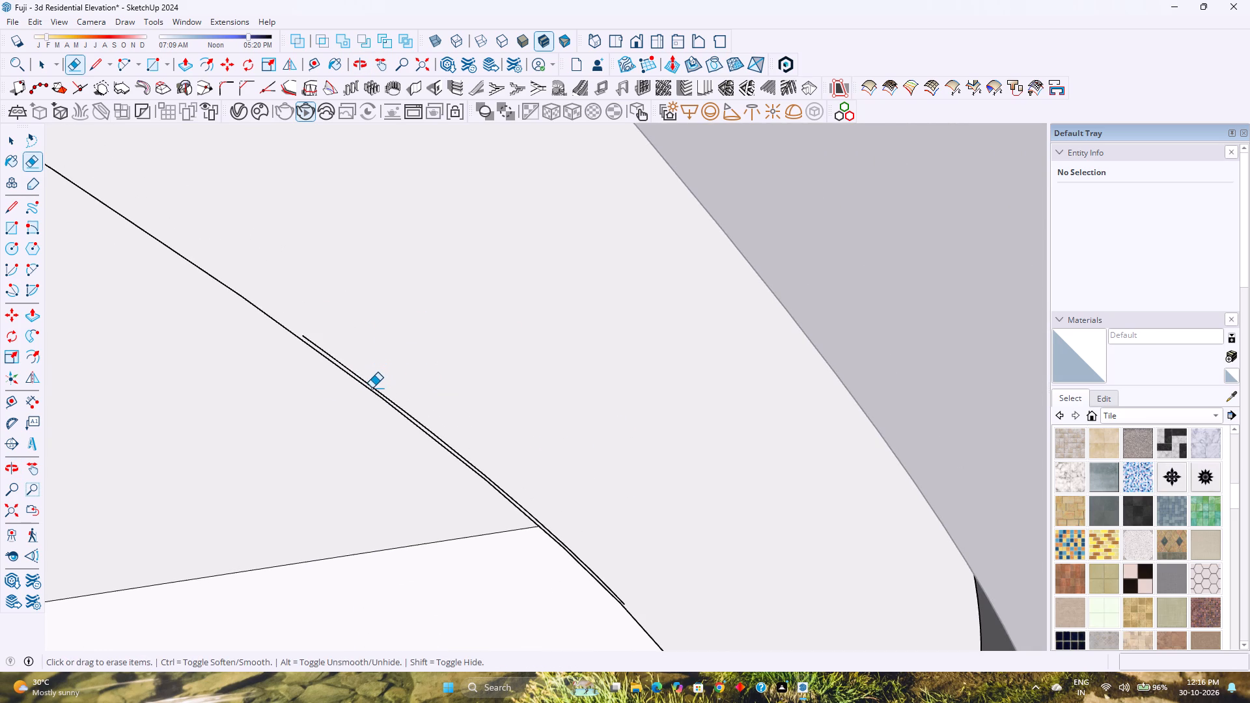
left_click(372, 387)
left_click(331, 355)
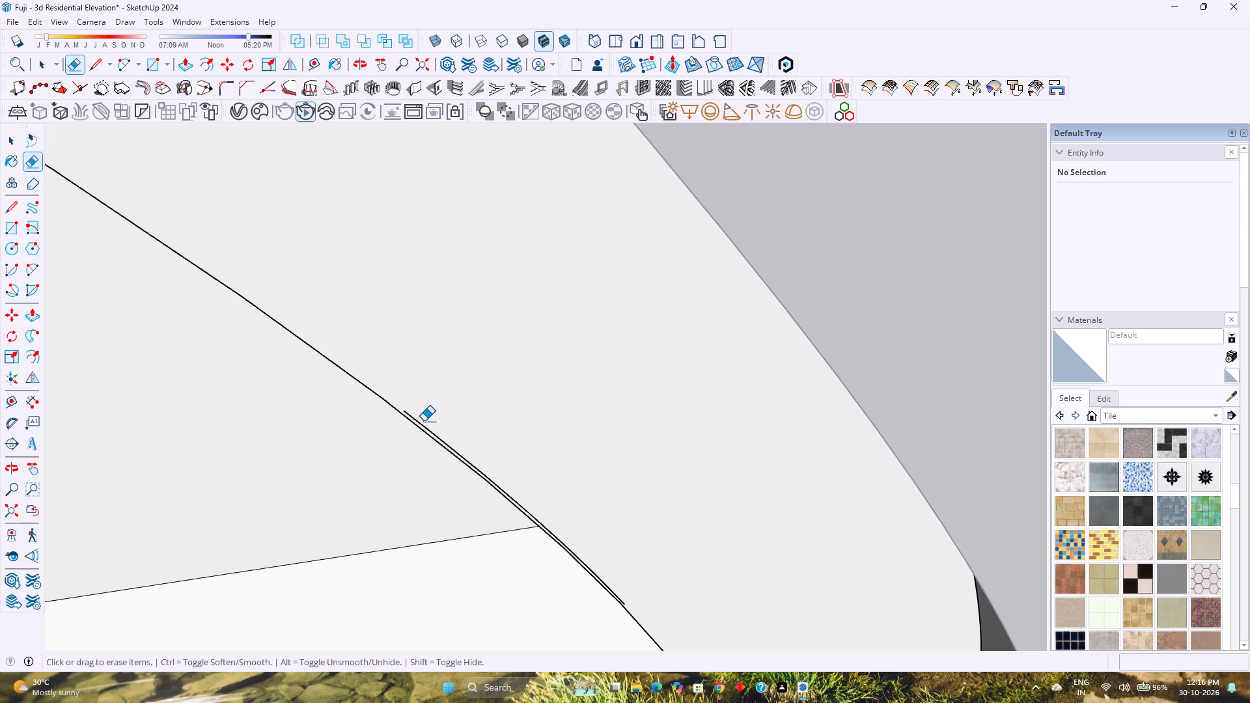
left_click(423, 426)
left_click(441, 437)
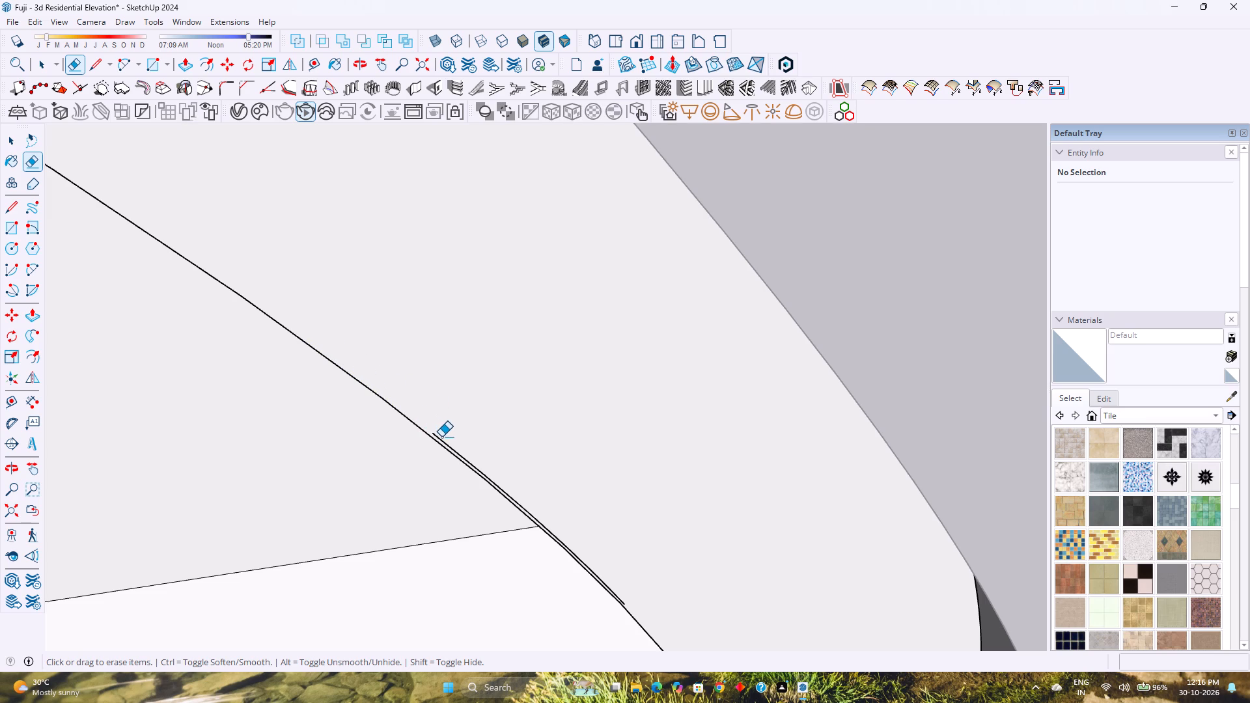
left_click(444, 439)
left_click(446, 443)
Erase the remaining duplicate arc segments down to the wider strip's corner near the window opening.
middle_click_drag(465, 458, 371, 350, "shift")
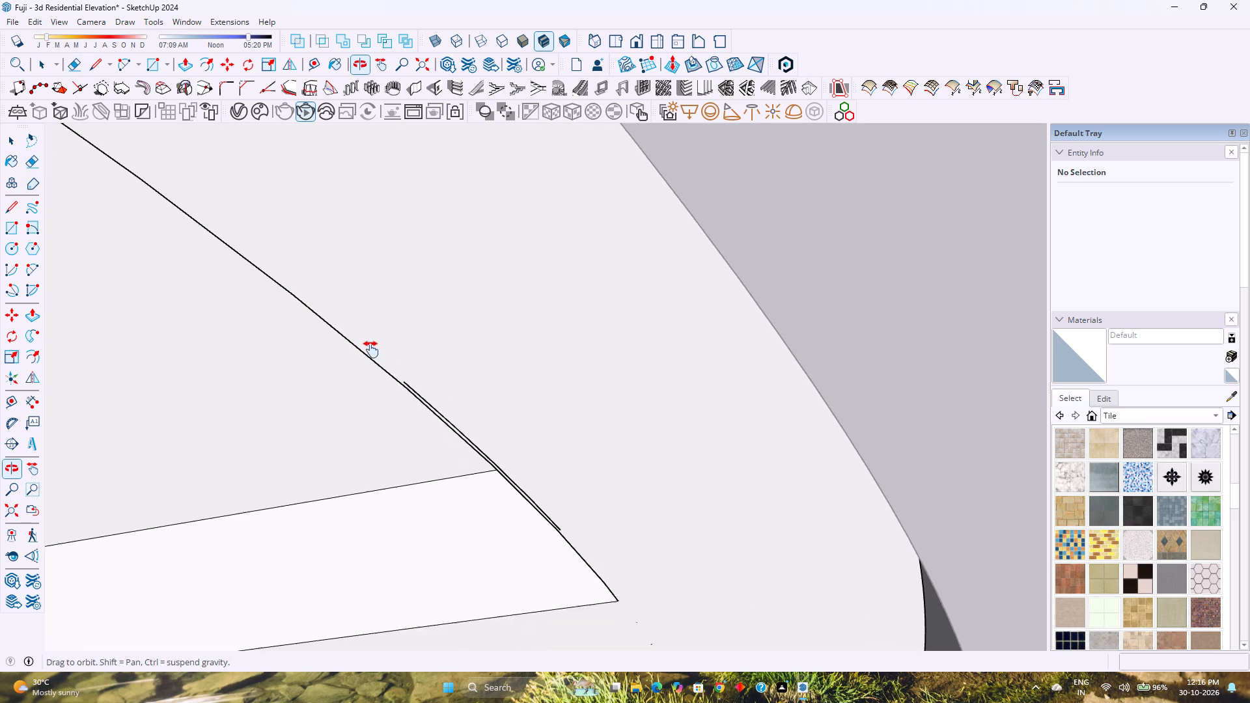
middle_click_drag(371, 350, 361, 337, "shift")
middle_click(361, 335, "shift")
scroll(407, 361, "up", 1)
left_click(400, 374)
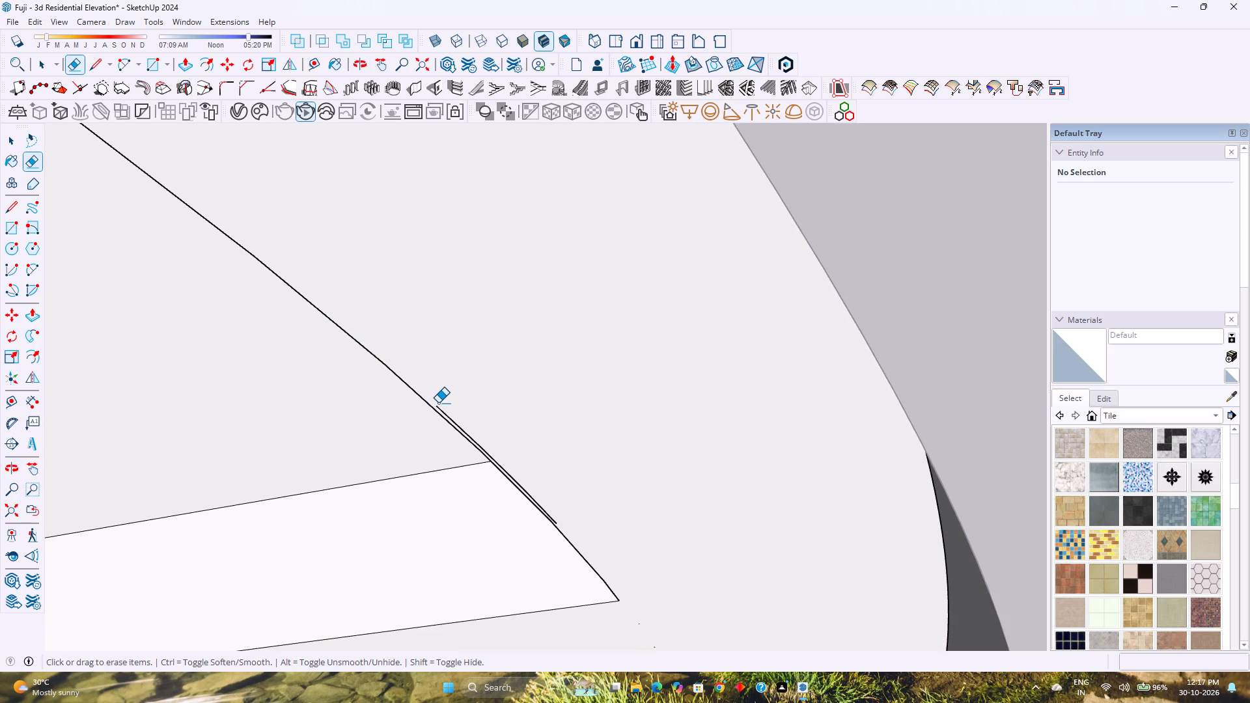
left_click(439, 407)
middle_click_drag(452, 411, 361, 309, "shift")
middle_click(361, 309, "shift")
left_click(416, 368)
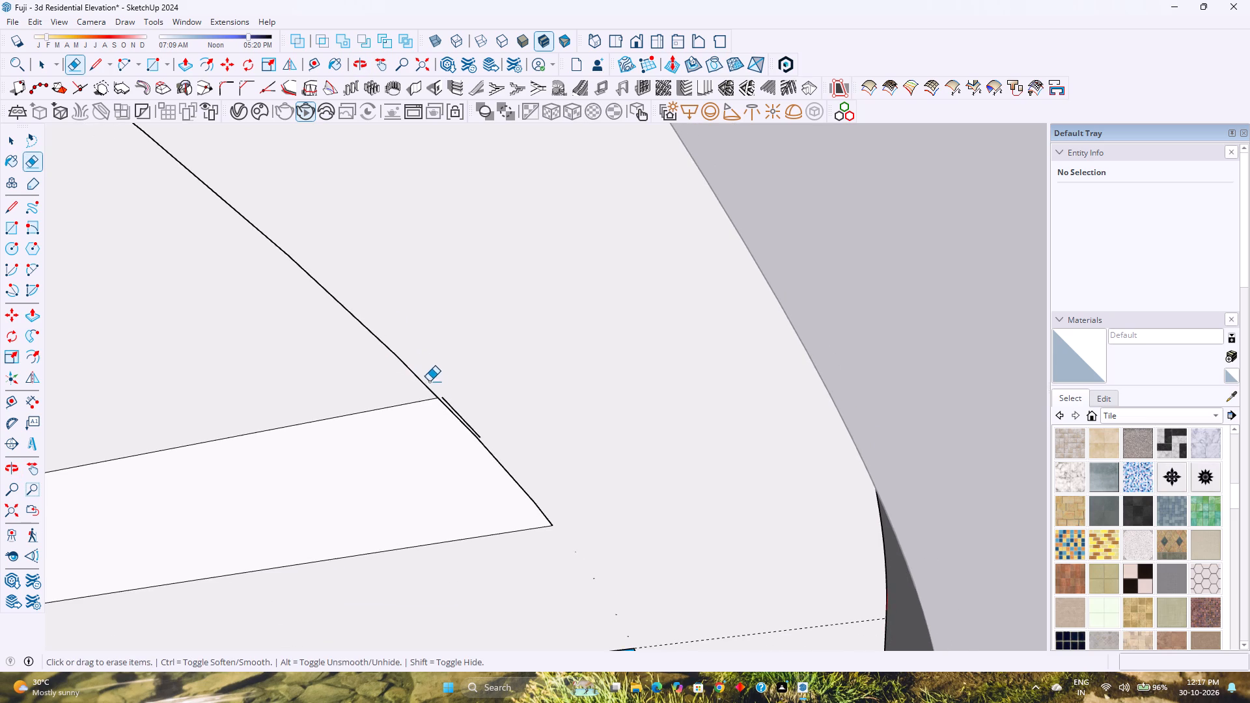
left_click(449, 404)
middle_click_drag(471, 396, 429, 294, "shift")
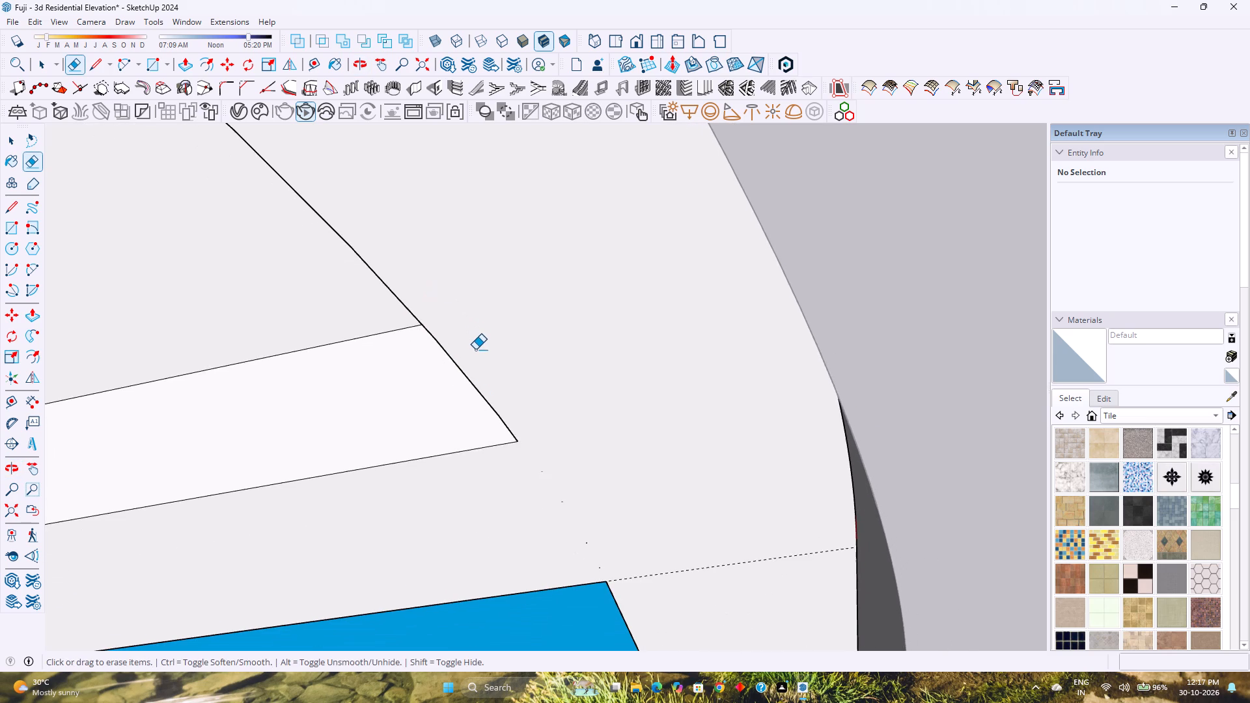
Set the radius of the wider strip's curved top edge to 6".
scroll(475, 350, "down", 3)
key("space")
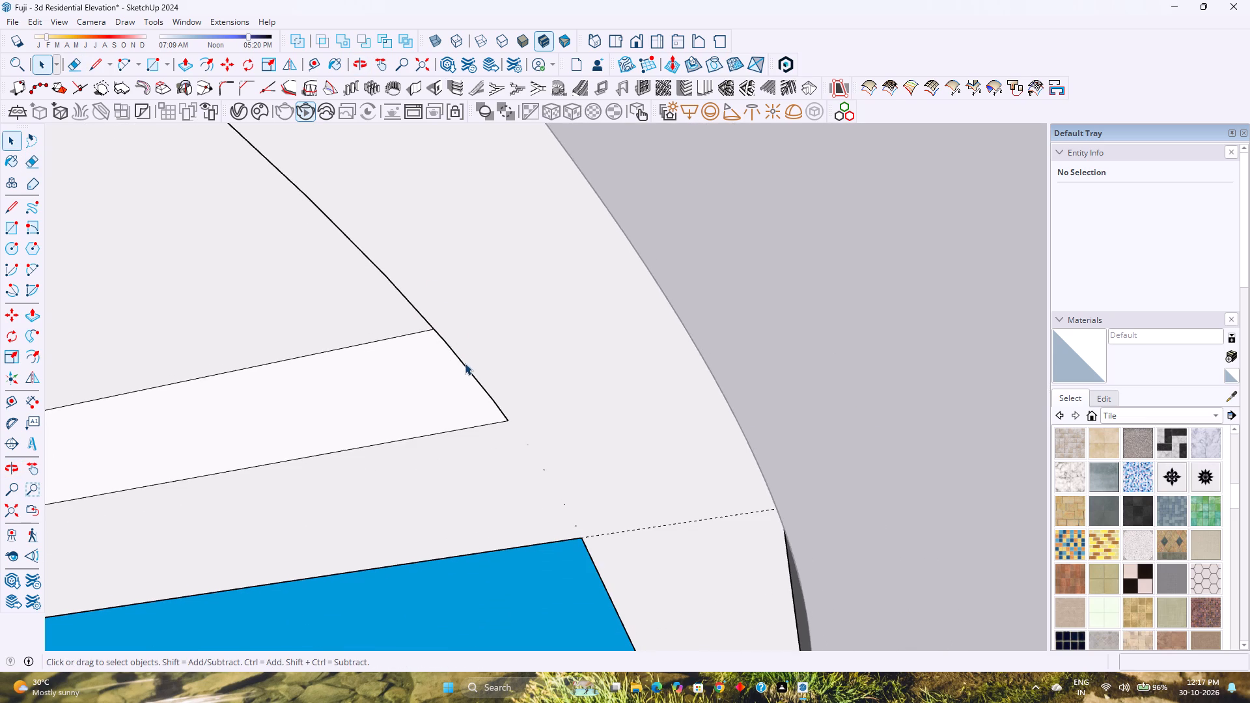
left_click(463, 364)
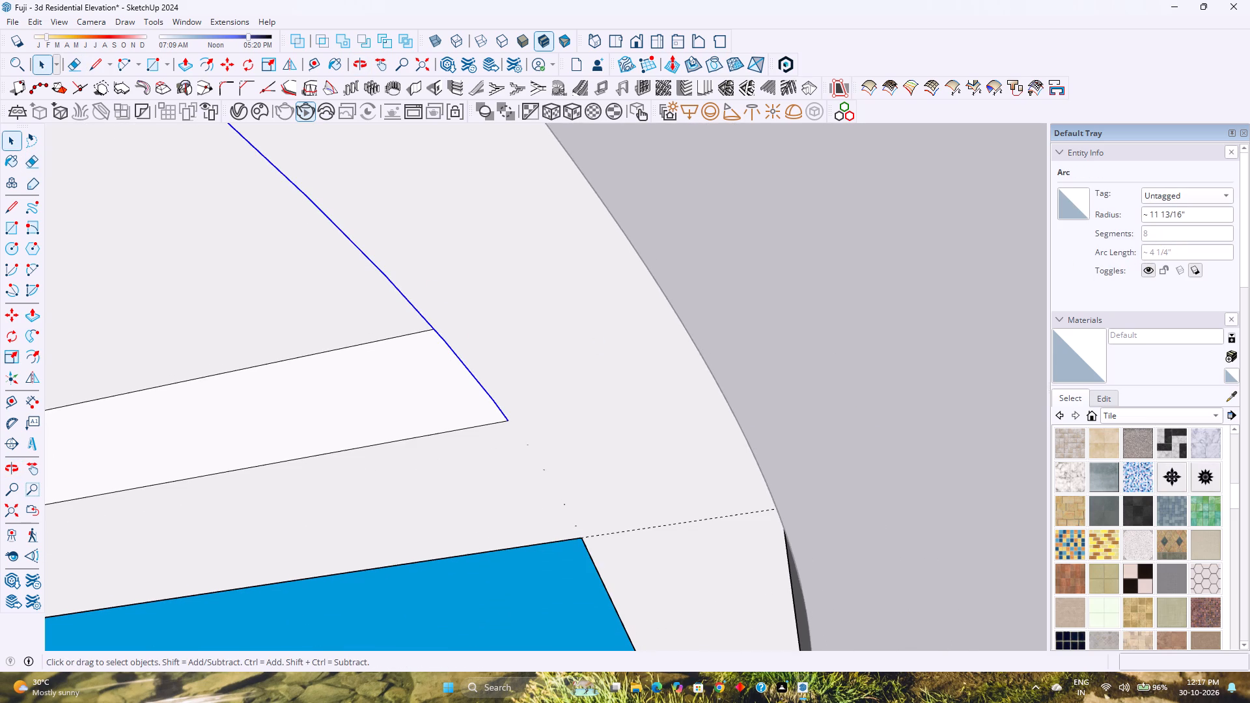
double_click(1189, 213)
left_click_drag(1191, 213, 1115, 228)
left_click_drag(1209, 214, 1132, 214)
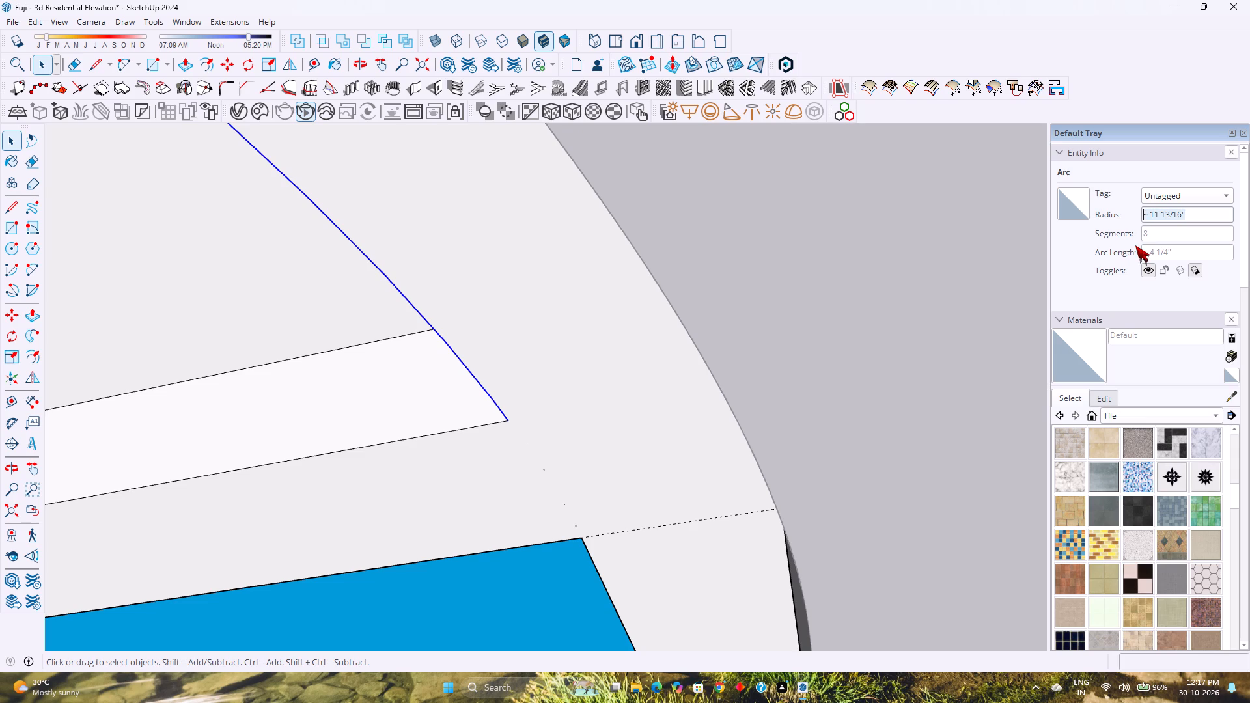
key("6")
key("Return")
Set the radius of the wider strip's curved top edge to 11".
scroll(433, 248, "down", 7)
middle_click_drag(430, 262, 583, 383, "shift")
scroll(562, 350, "down", 1)
middle_click_drag(564, 350, 427, 291)
scroll(427, 291, "down", 2)
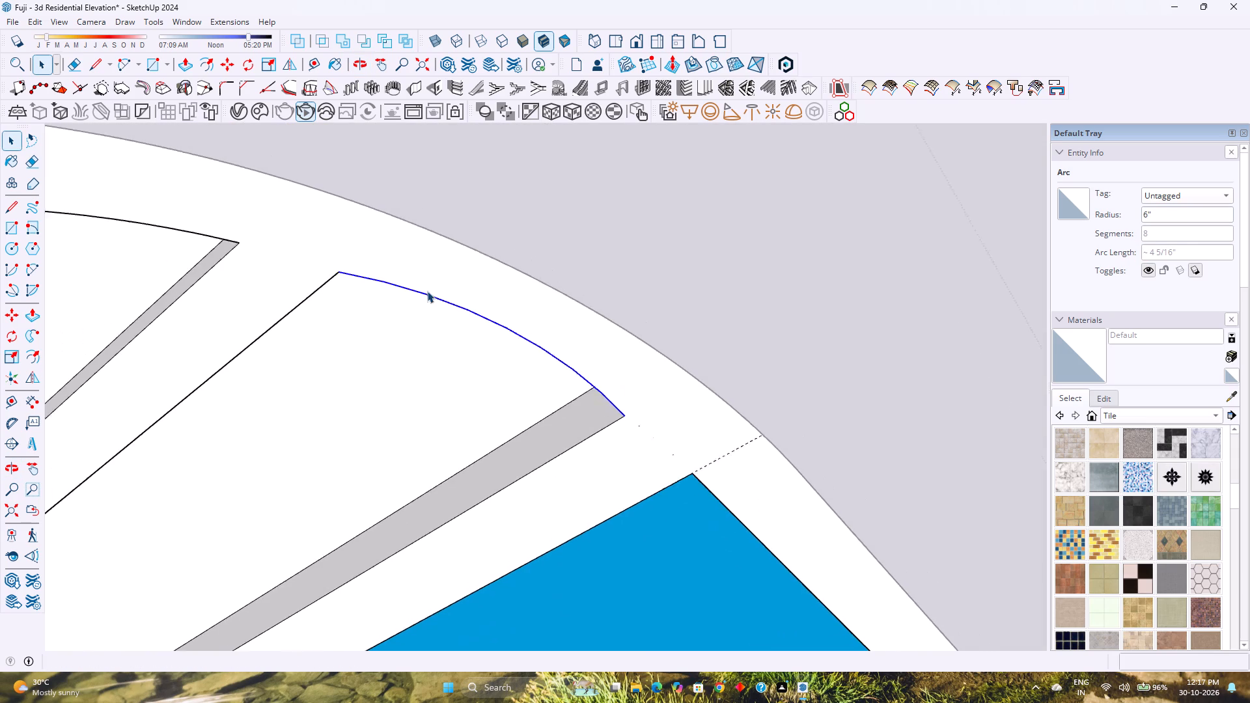
scroll(427, 291, "down", 1)
double_click(1156, 212)
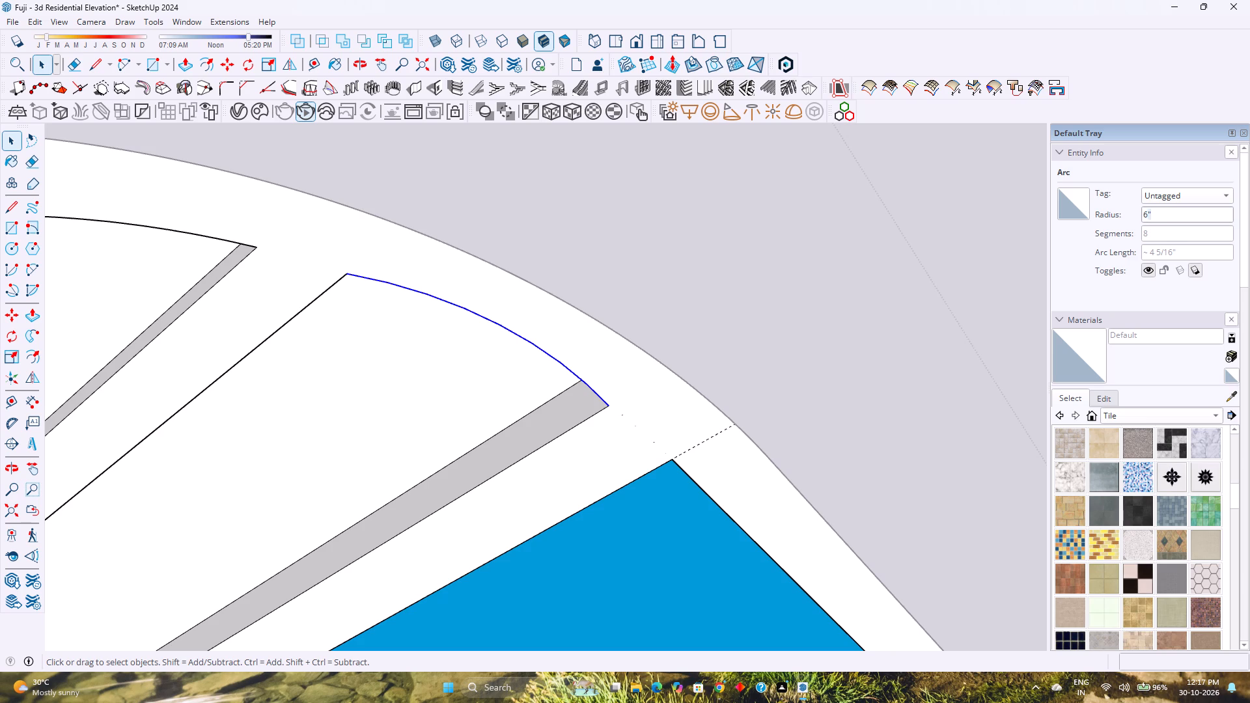
key("BackSpace")
key("BackSpace")
key("BackSpace")
type("11")
key("Return")
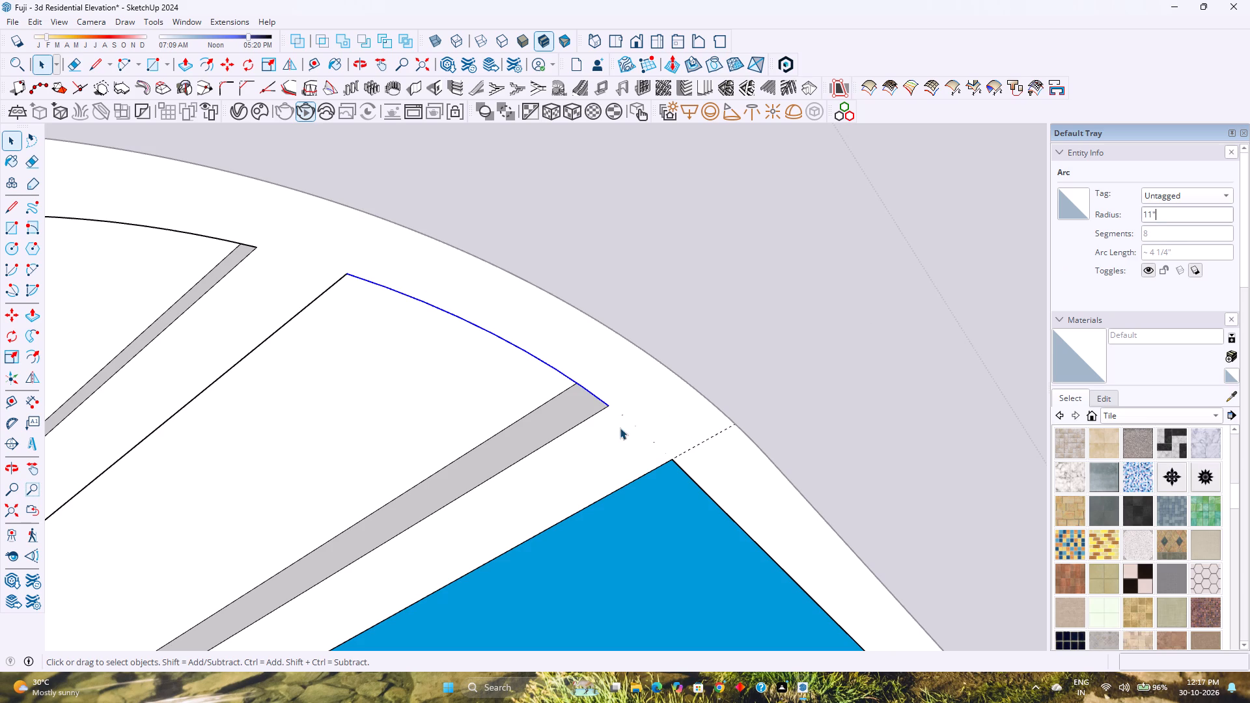
left_click(1167, 234)
key("Escape")
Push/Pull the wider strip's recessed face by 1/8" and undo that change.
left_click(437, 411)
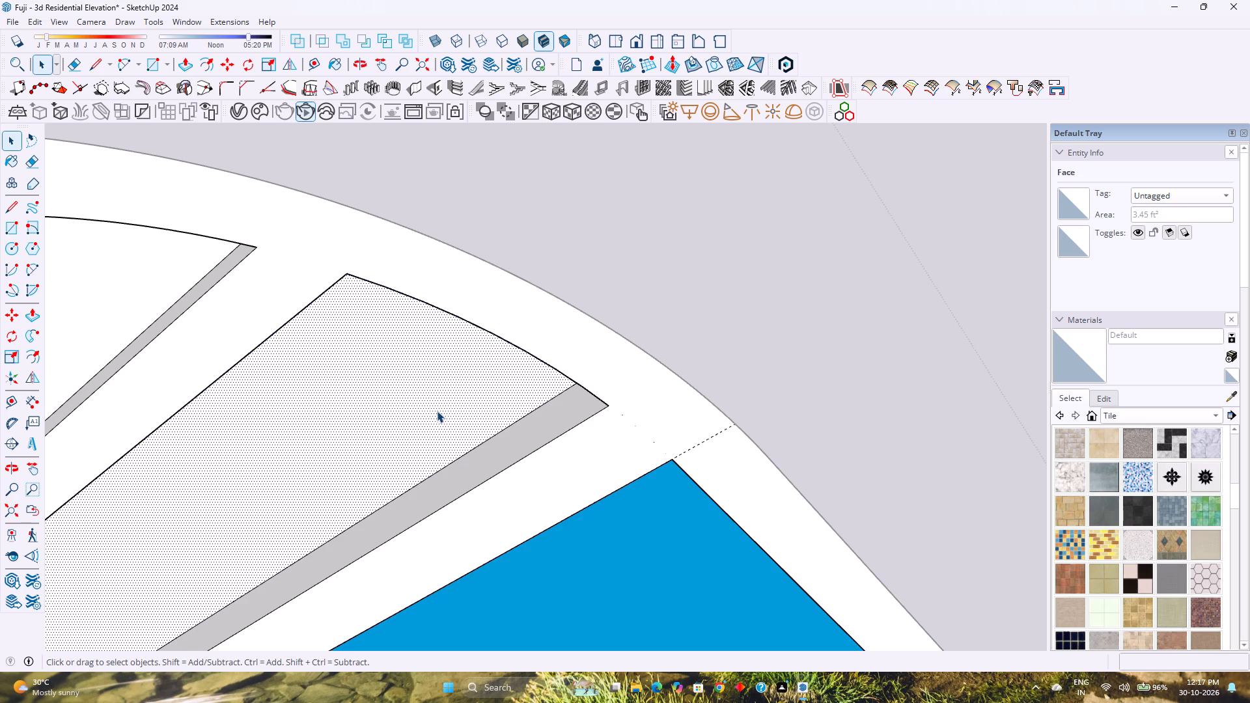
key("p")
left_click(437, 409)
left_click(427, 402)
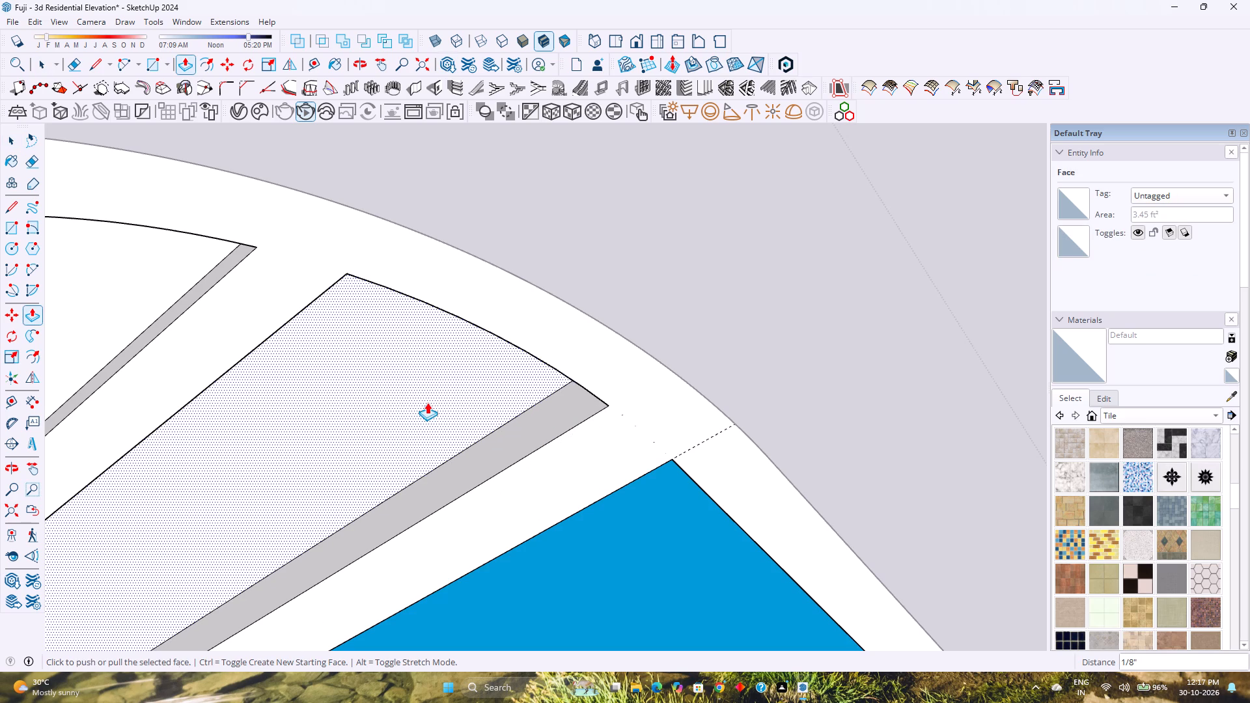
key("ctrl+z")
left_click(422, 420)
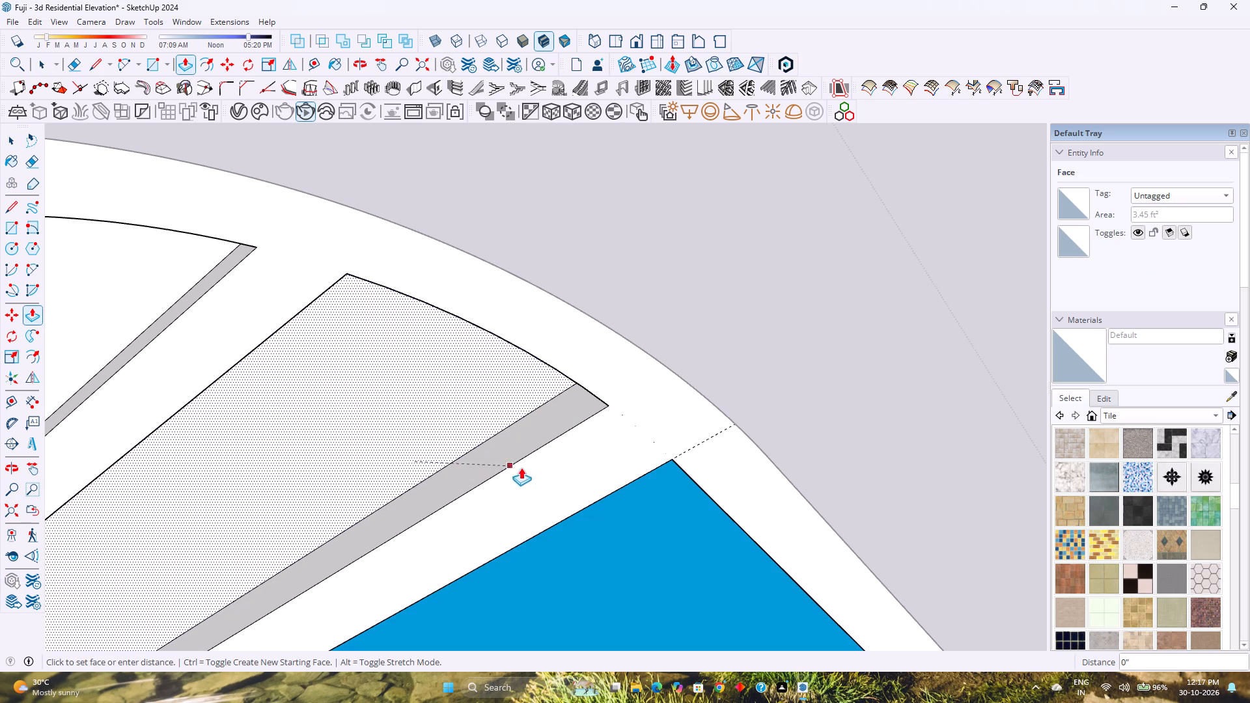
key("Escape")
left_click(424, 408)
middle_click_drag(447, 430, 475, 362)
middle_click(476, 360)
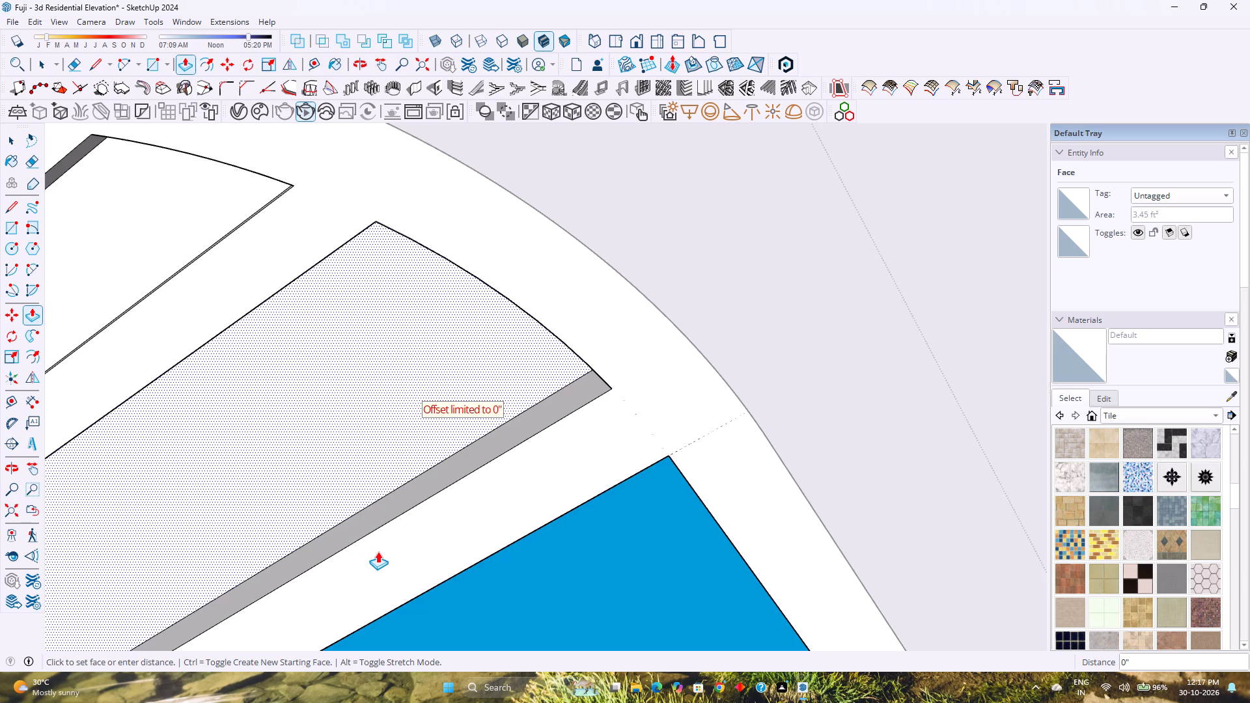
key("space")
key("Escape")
Examine the frame's rounded corners, recessed strips and cross beams from below, along its length and from above.
middle_click_drag(421, 484, 463, 475)
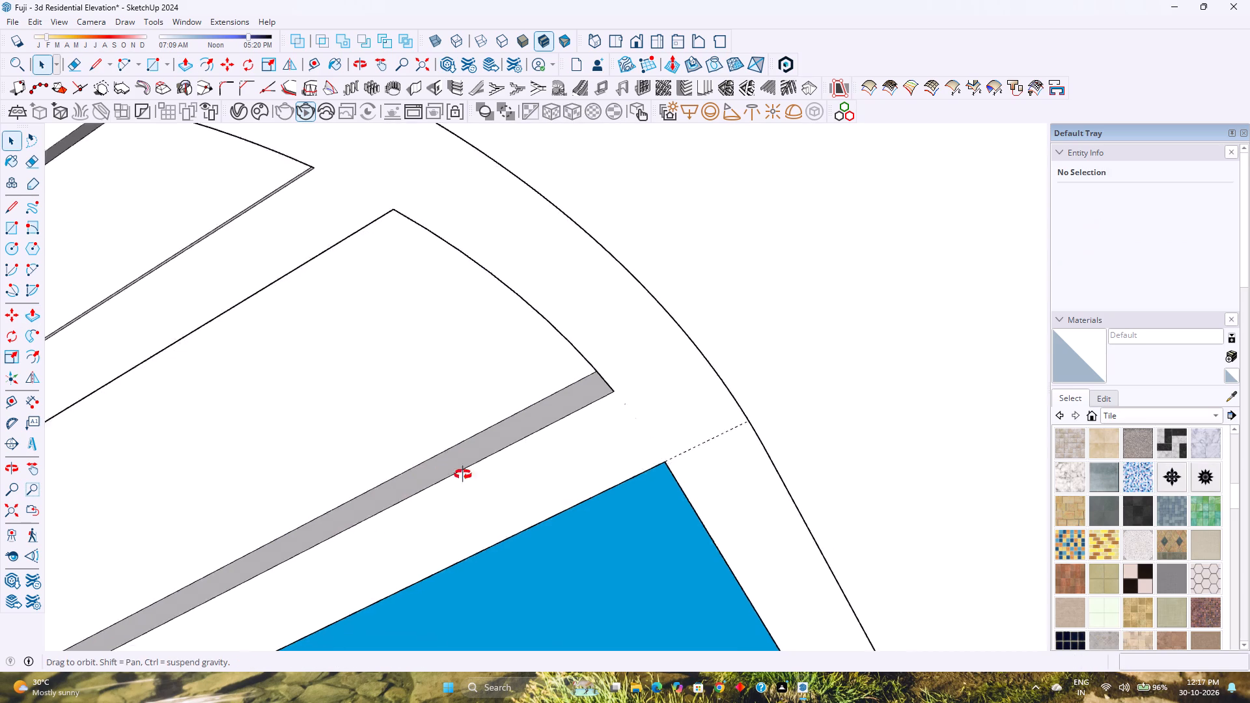
middle_click_drag(463, 475, 878, 620)
middle_click(879, 622)
scroll(673, 447, "down", 4)
middle_click_drag(674, 445, 544, 441)
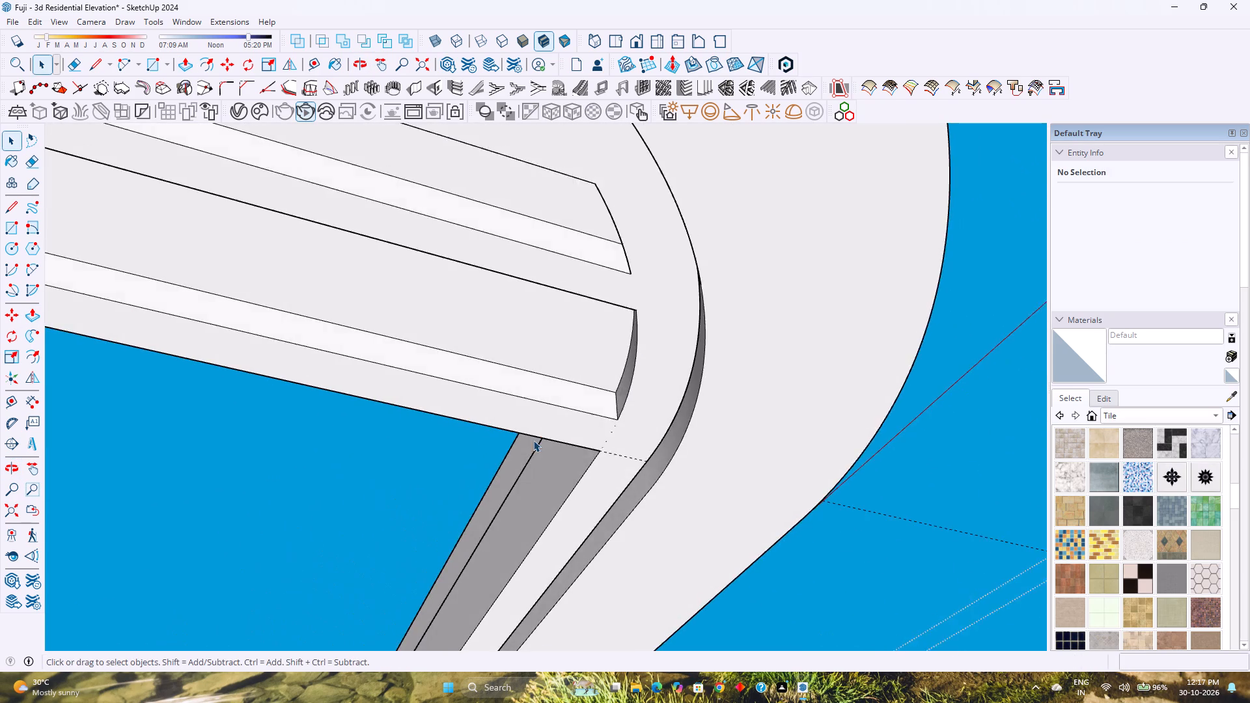
scroll(533, 439, "down", 8)
middle_click_drag(656, 470, 423, 456)
scroll(417, 454, "down", 7)
middle_click_drag(548, 453, 386, 425)
middle_click_drag(380, 425, 362, 430)
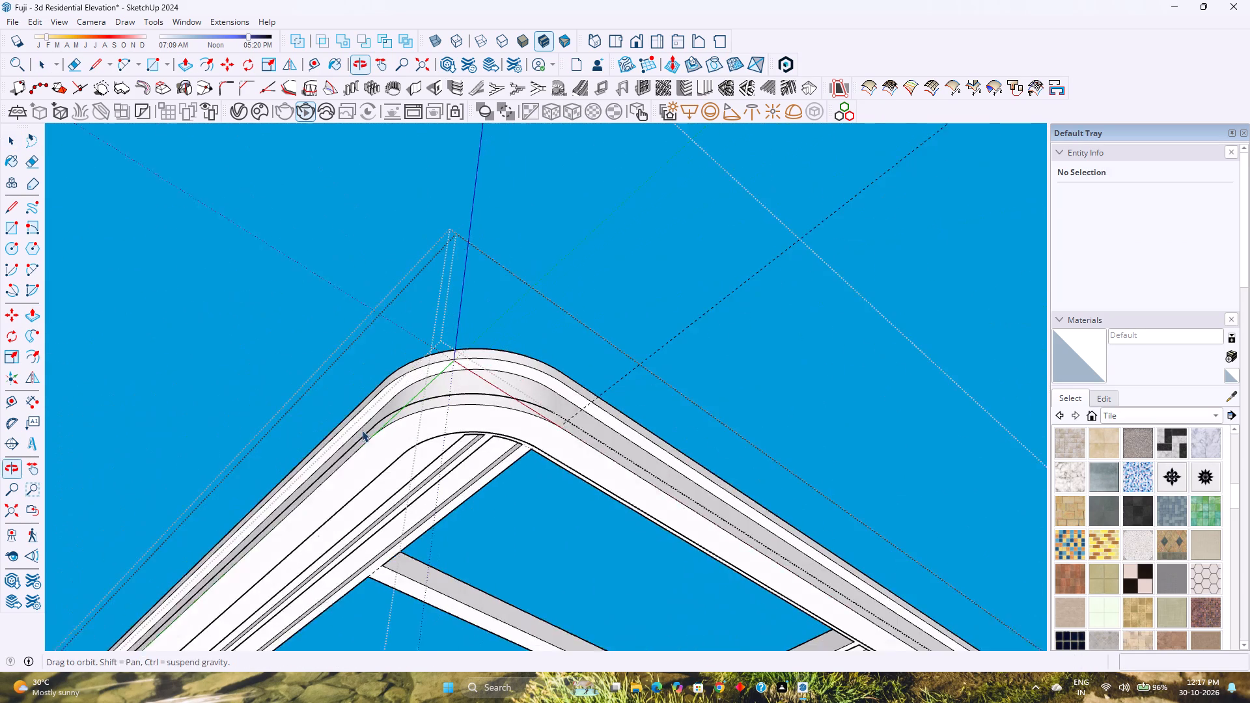
middle_click_drag(362, 430, 367, 428)
scroll(432, 412, "down", 4)
middle_click_drag(697, 410, 492, 419)
middle_click(492, 419)
scroll(511, 417, "down", 3)
middle_click_drag(602, 383, 479, 385, "shift")
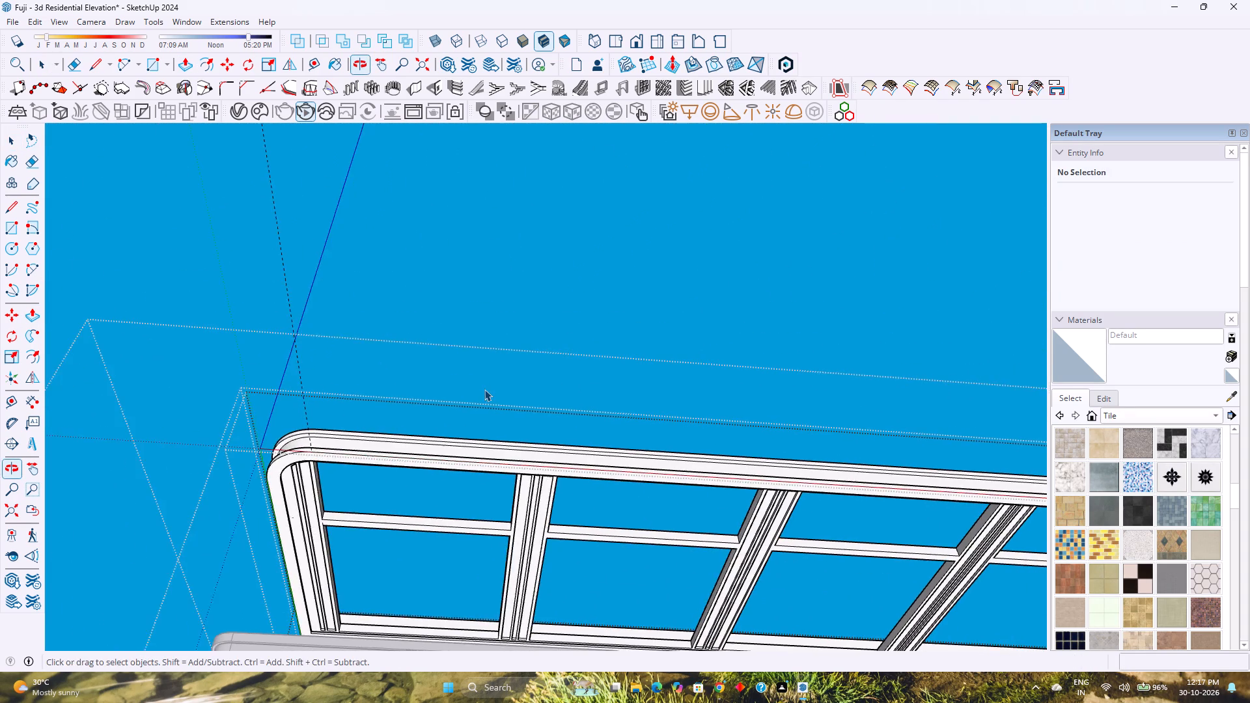
scroll(484, 389, "down", 3)
middle_click_drag(430, 529, 393, 484, "shift")
middle_click_drag(390, 482, 267, 560)
middle_click_drag(454, 478, 288, 550, "shift")
middle_click_drag(587, 588, 461, 489, "shift")
scroll(602, 413, "up", 10)
scroll(544, 451, "down", 4)
middle_click_drag(544, 451, 617, 534)
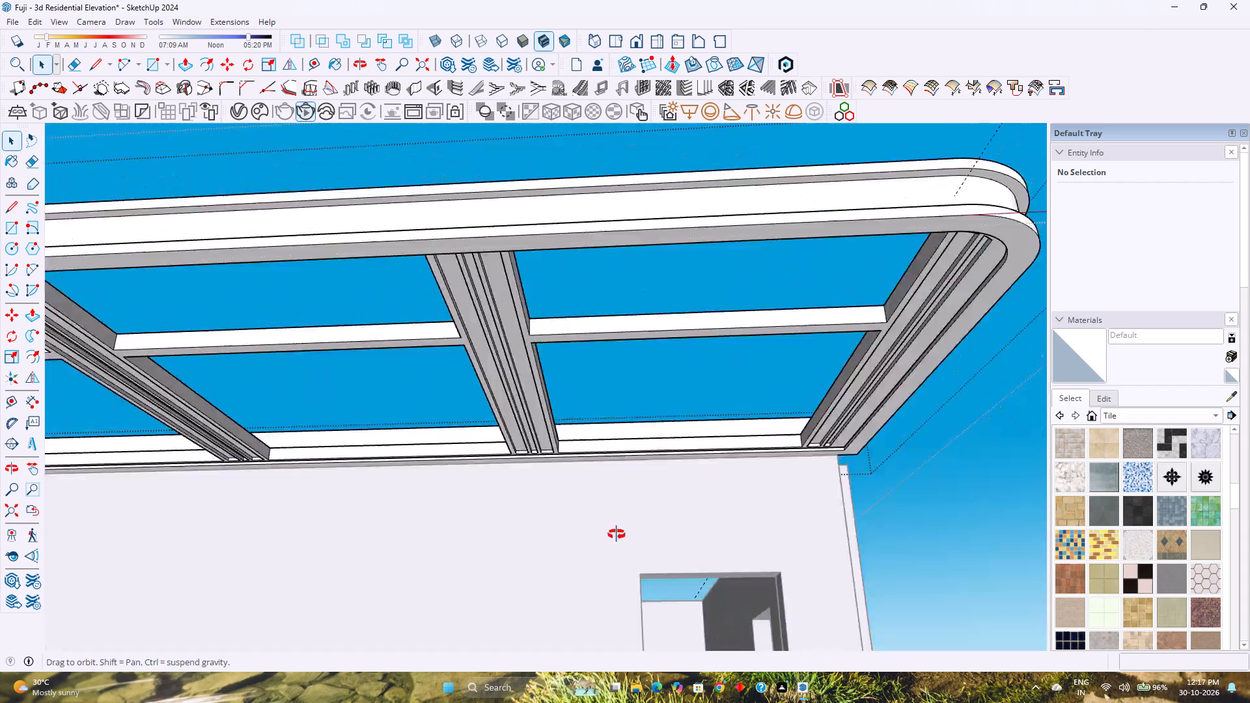
middle_click_drag(617, 534, 643, 576)
scroll(615, 500, "down", 7)
middle_click_drag(603, 503, 429, 626)
middle_click_drag(411, 538, 745, 544, "shift")
middle_click_drag(693, 529, 556, 536)
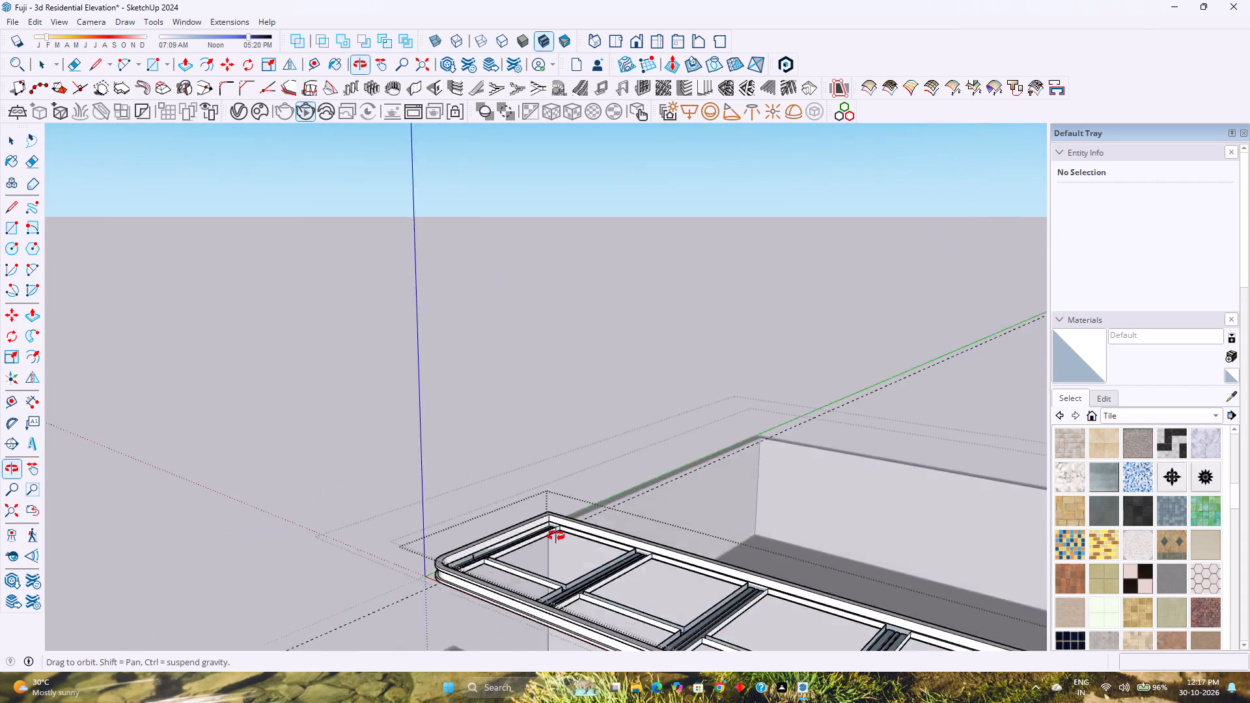
middle_click_drag(556, 536, 432, 542)
scroll(408, 543, "up", 3)
Unhide the last hidden geometry of the roof frame.
left_click(27, 22)
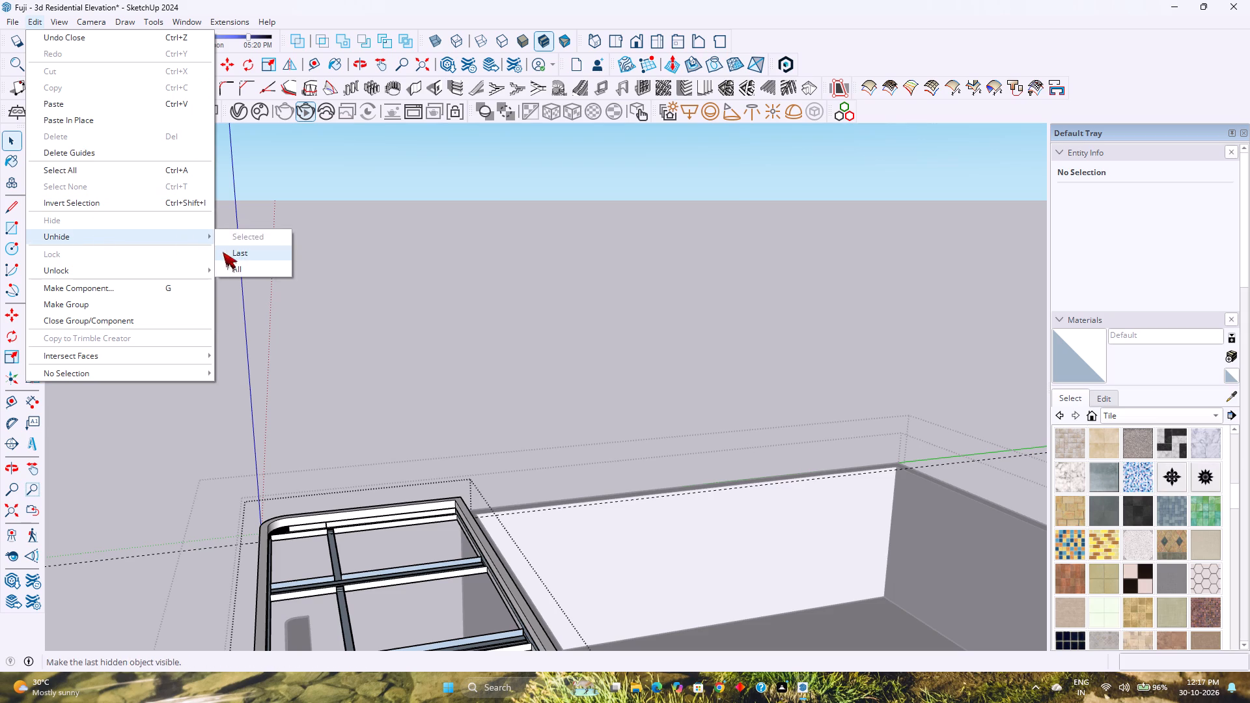
left_click(223, 252)
Inspect the frame's beams and their junction with the walls from above and below.
middle_click_drag(305, 336, 312, 225, "shift")
middle_click_drag(384, 385, 523, 378)
middle_click(525, 379)
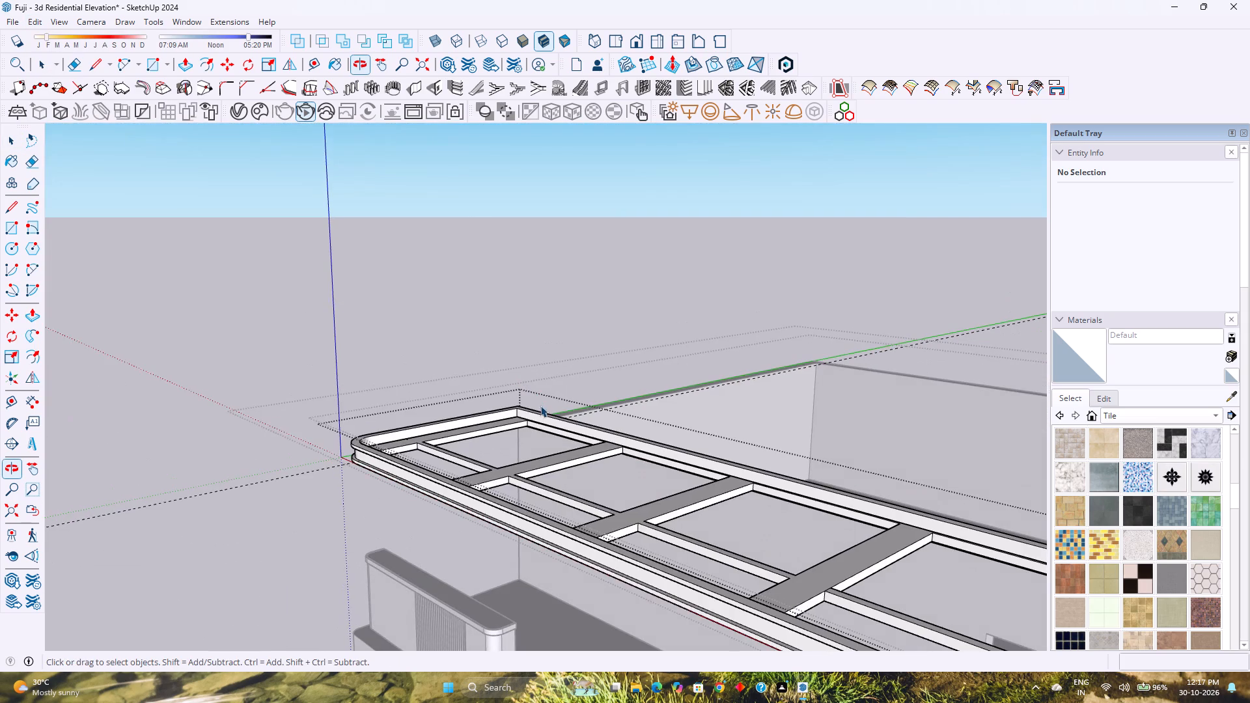
scroll(522, 435, "up", 6)
middle_click_drag(519, 438, 444, 393)
scroll(387, 389, "down", 3)
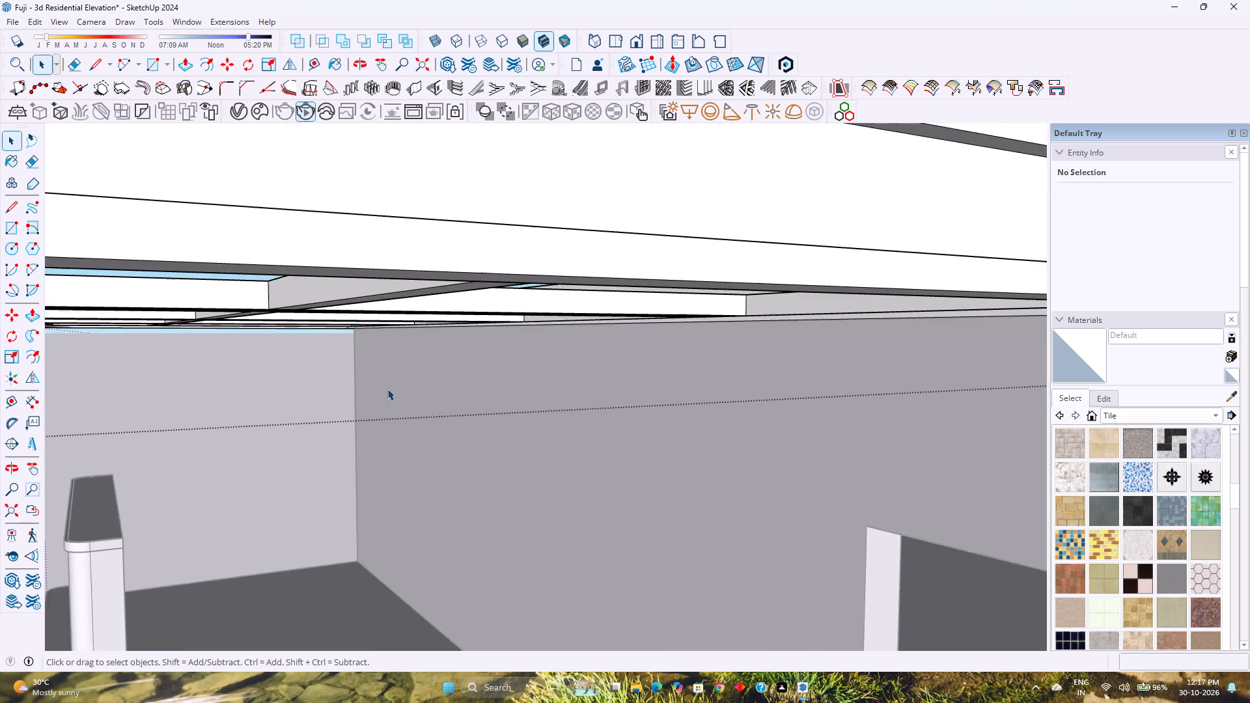
middle_click_drag(385, 386, 452, 534)
middle_click_drag(439, 534, 396, 370, "shift")
middle_click_drag(354, 405, 352, 357)
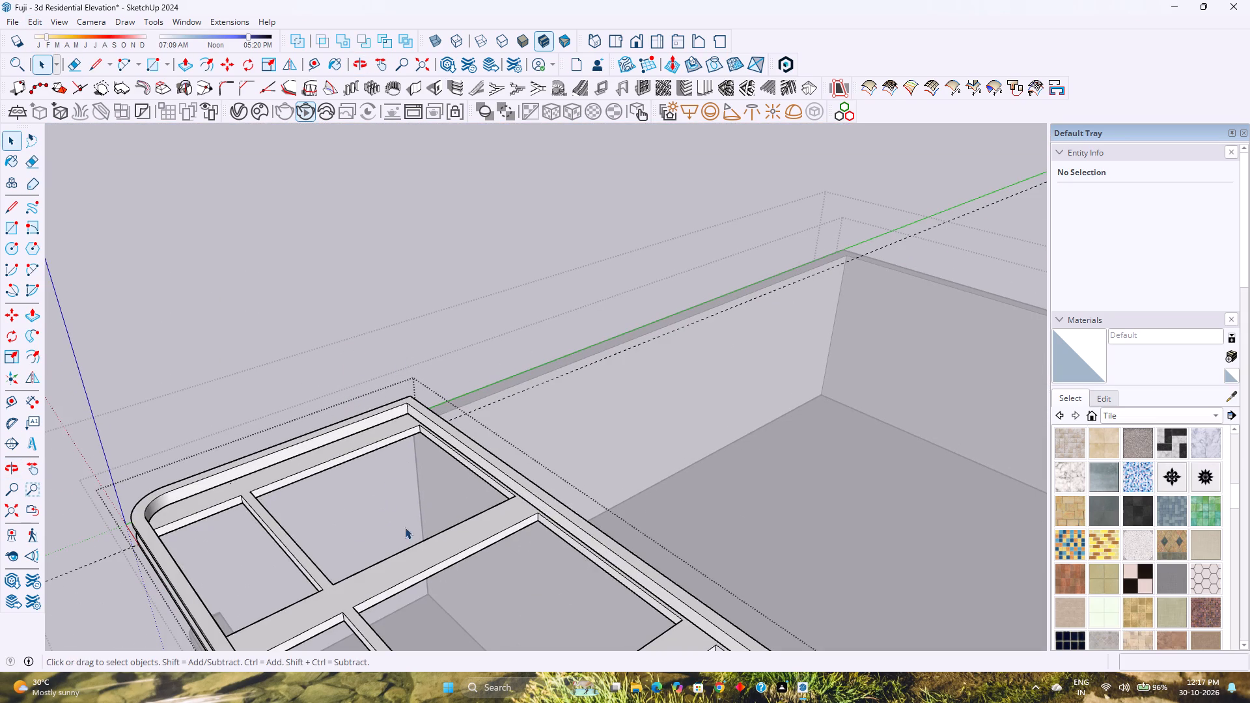
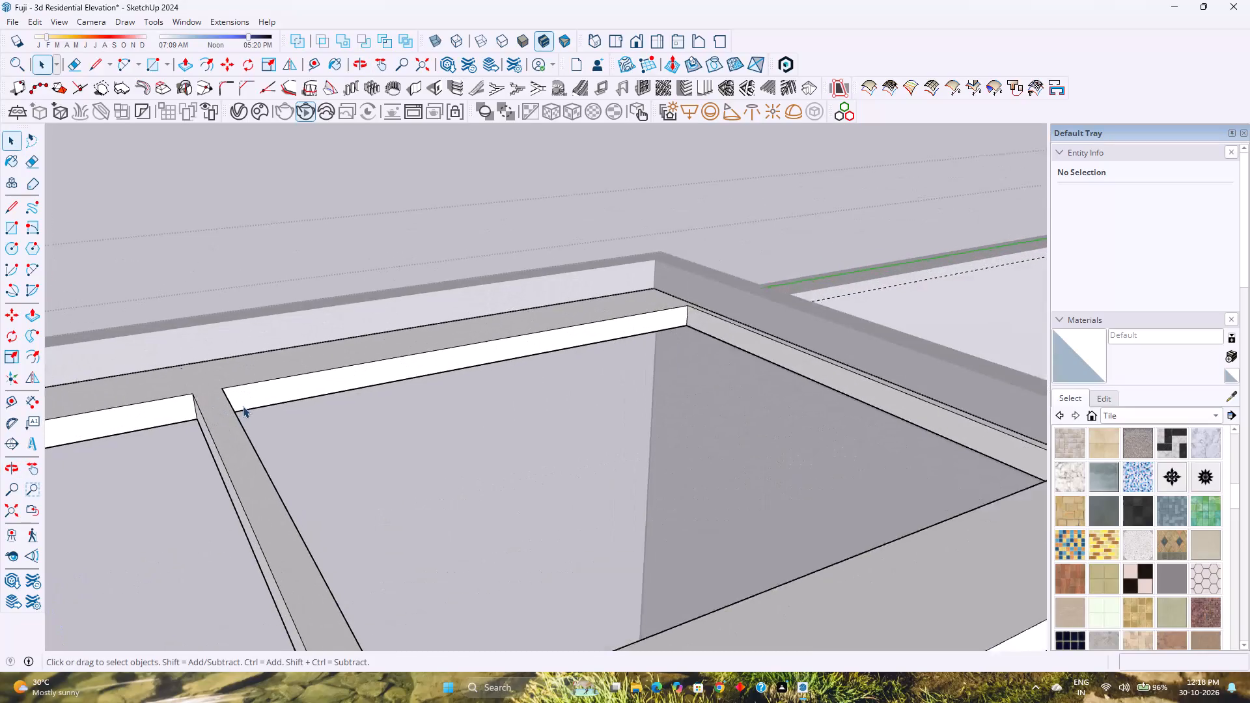
Place vertical guides 2.5" in from both ends of the beam's inner face, at the cross beam and at the frame corner.
scroll(247, 404, "up", 5)
middle_click_drag(246, 404, 176, 378)
scroll(234, 361, "up", 2)
left_click(227, 372)
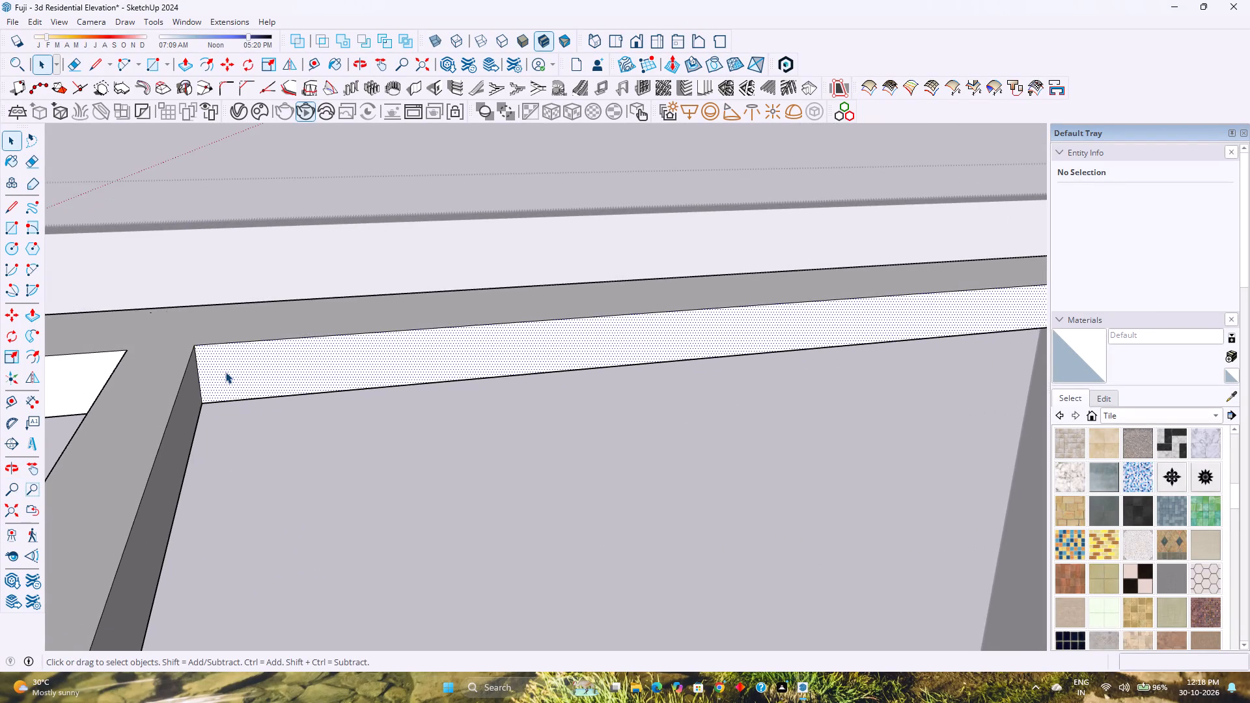
scroll(225, 372, "down", 5)
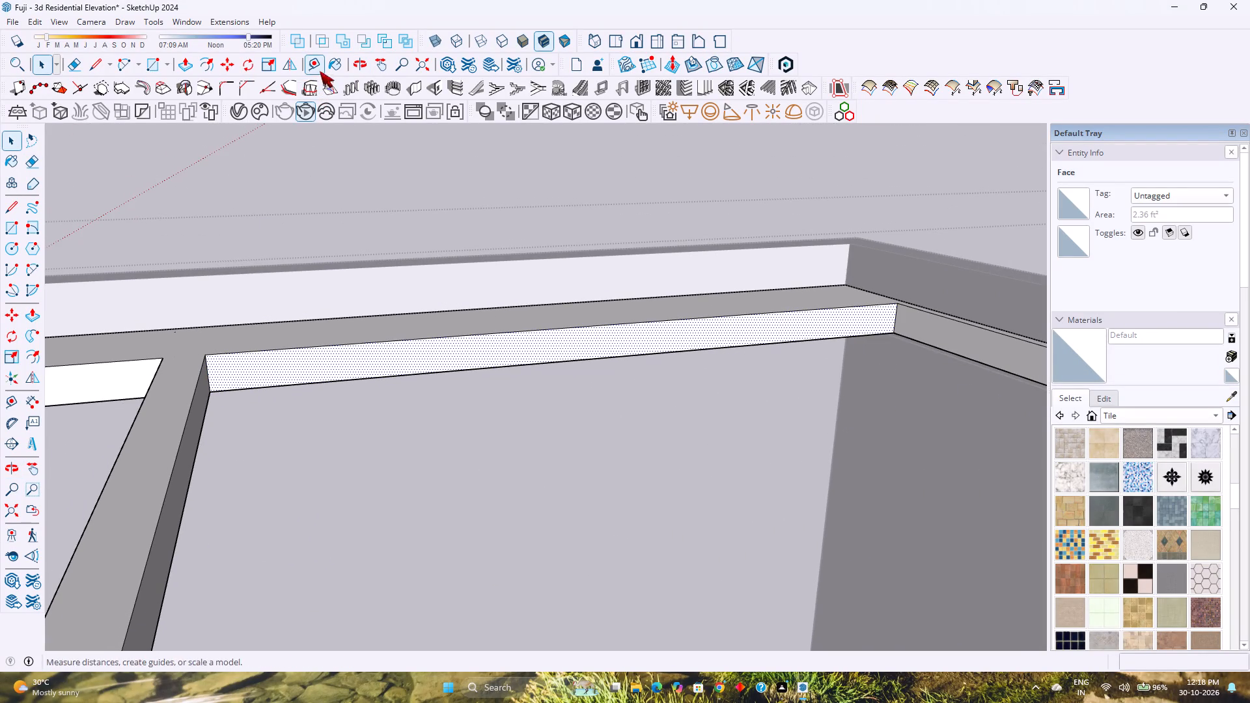
left_click(37, 21)
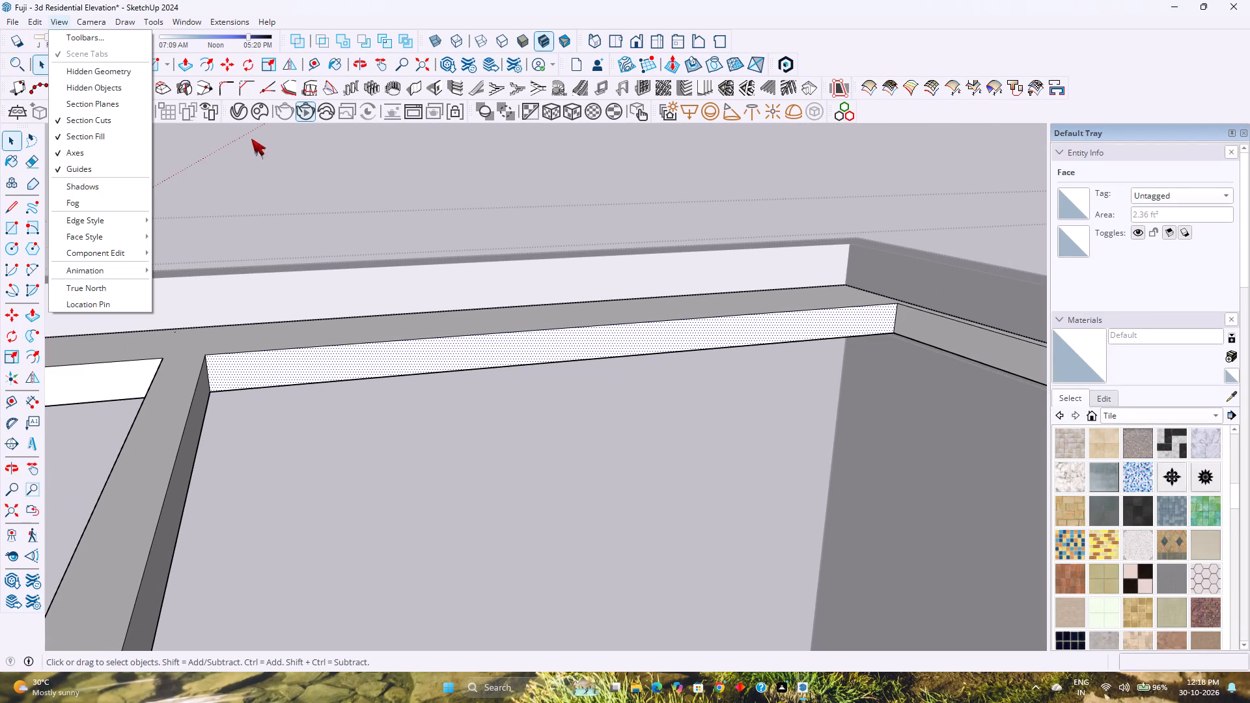
left_click(214, 133)
double_click(283, 376)
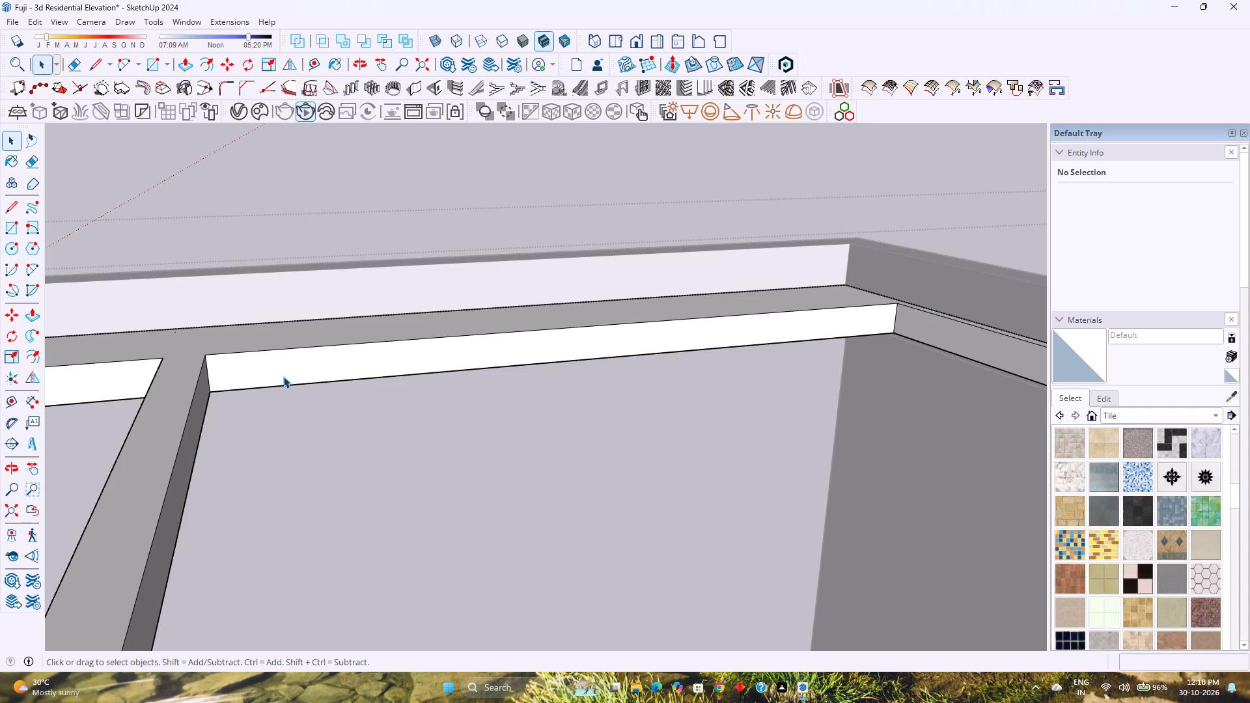
left_click(283, 376)
left_click(313, 63)
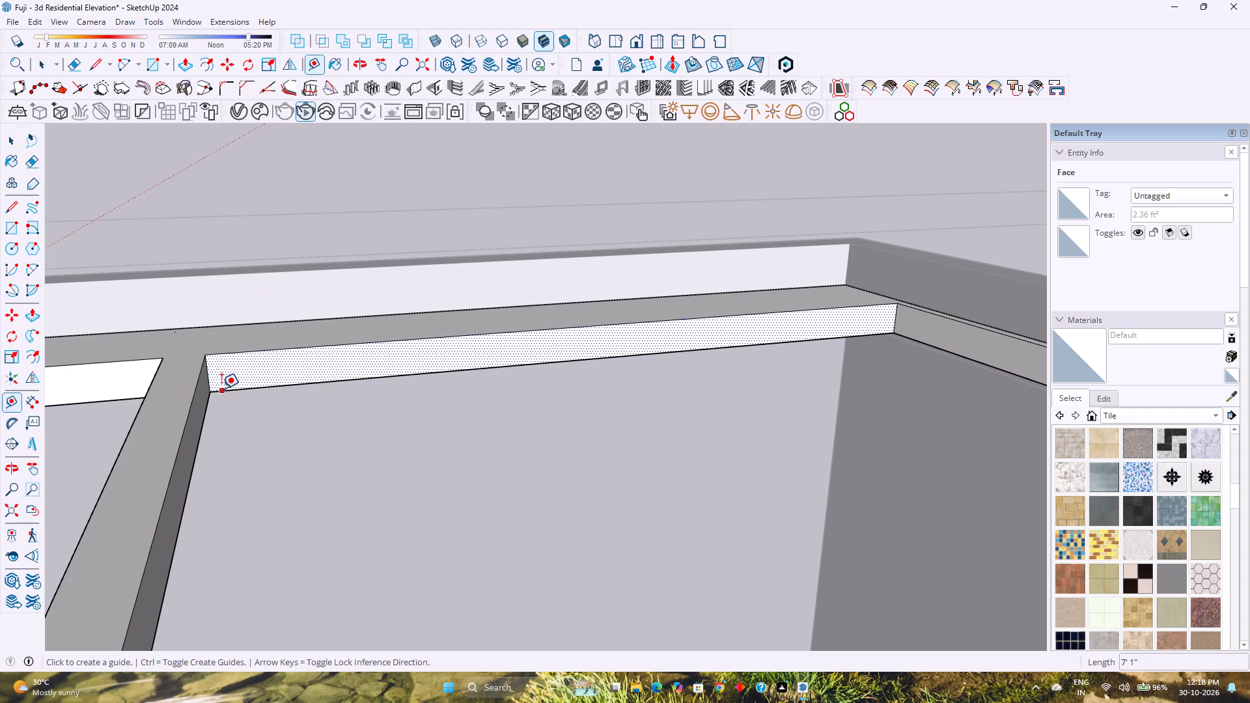
left_click(210, 378)
type("2.5")
key("Return")
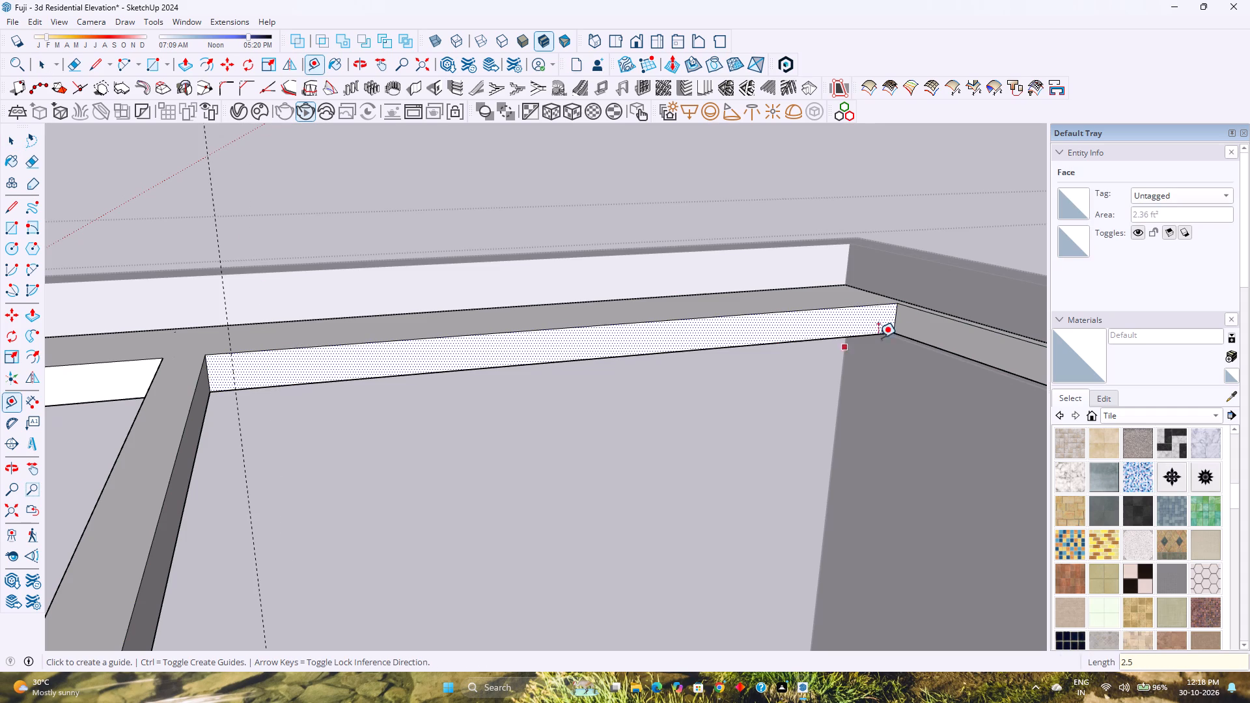
left_click(898, 320)
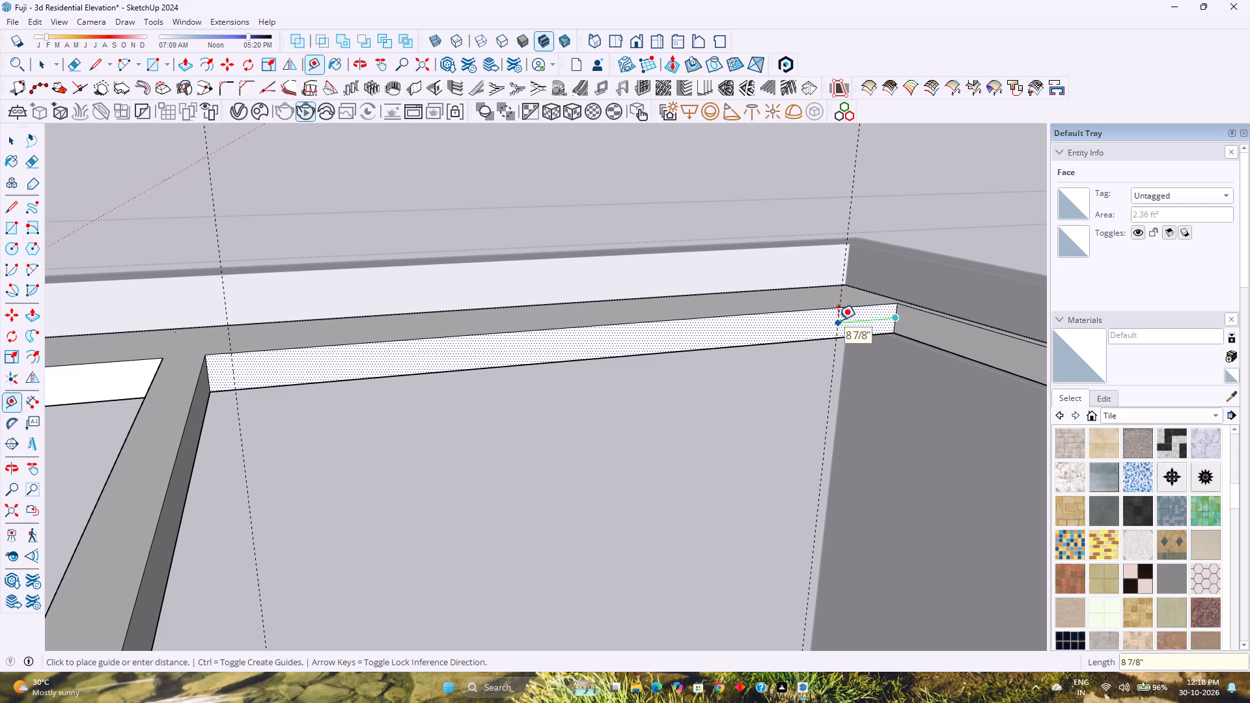
type("2.5")
key("Return")
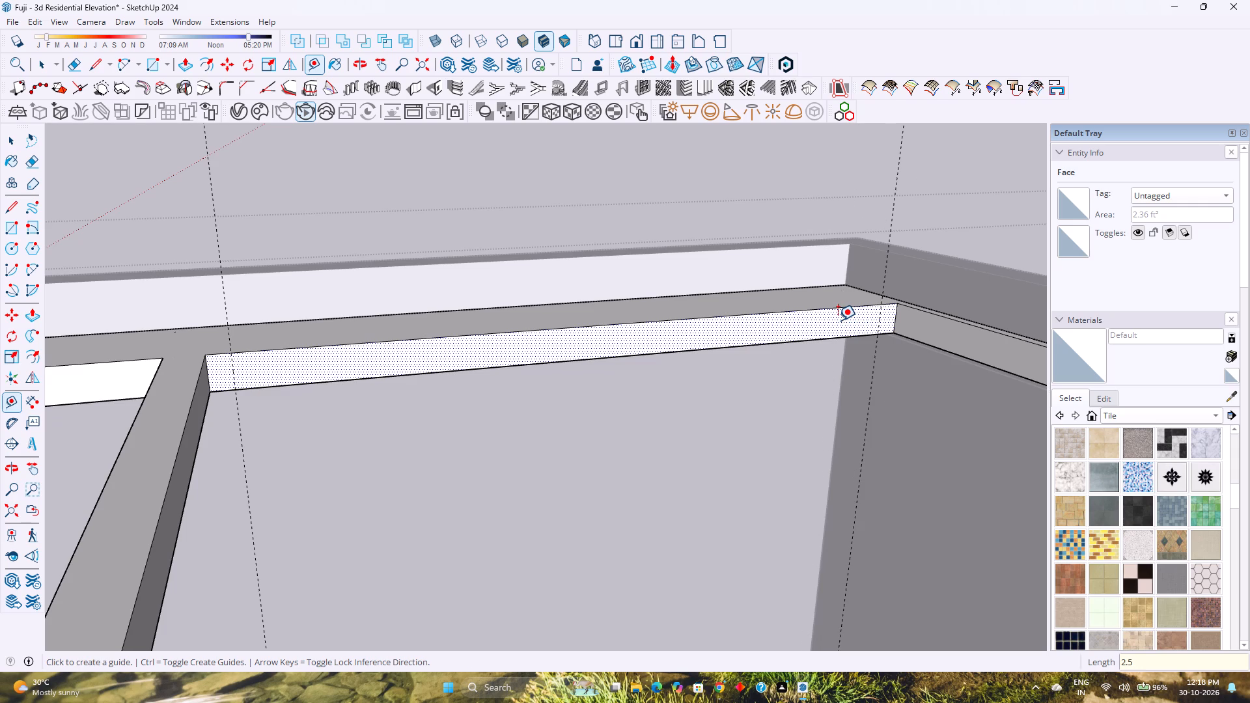
Place a lengthwise guide 1" above the lower edge of the beam's inner face.
scroll(322, 382, "down", 7)
scroll(349, 365, "up", 4)
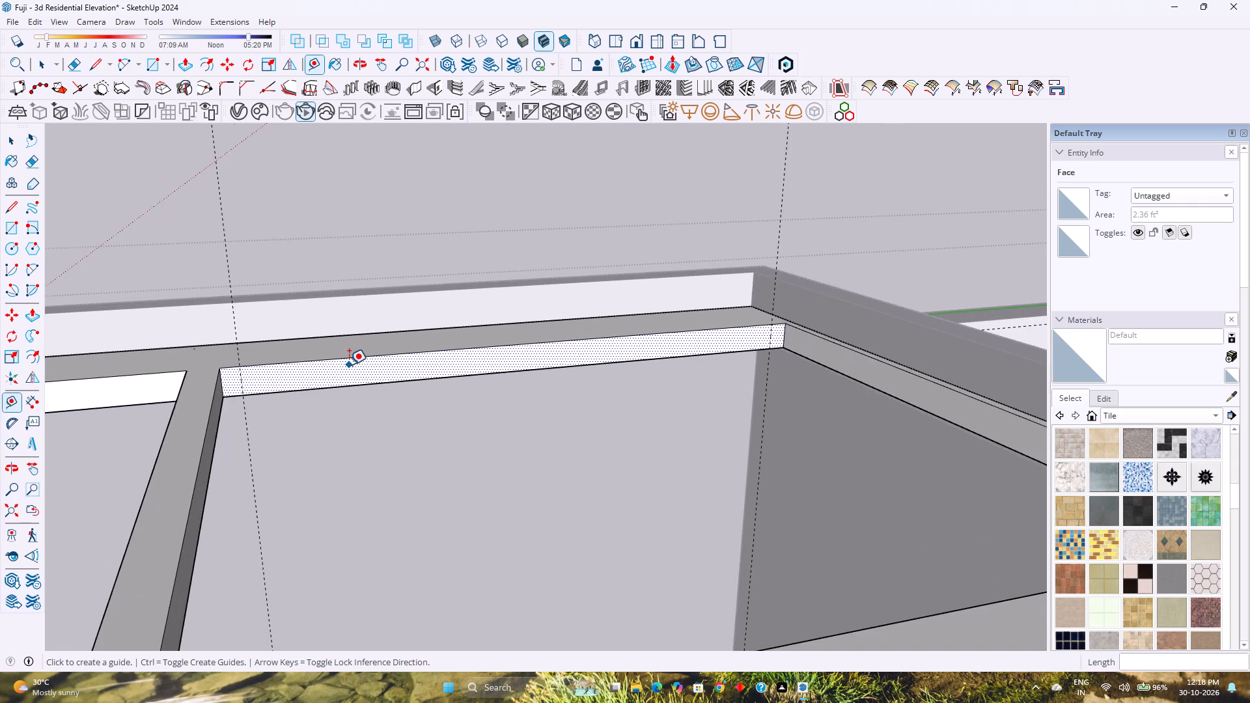
scroll(215, 380, "up", 3)
left_click(281, 398)
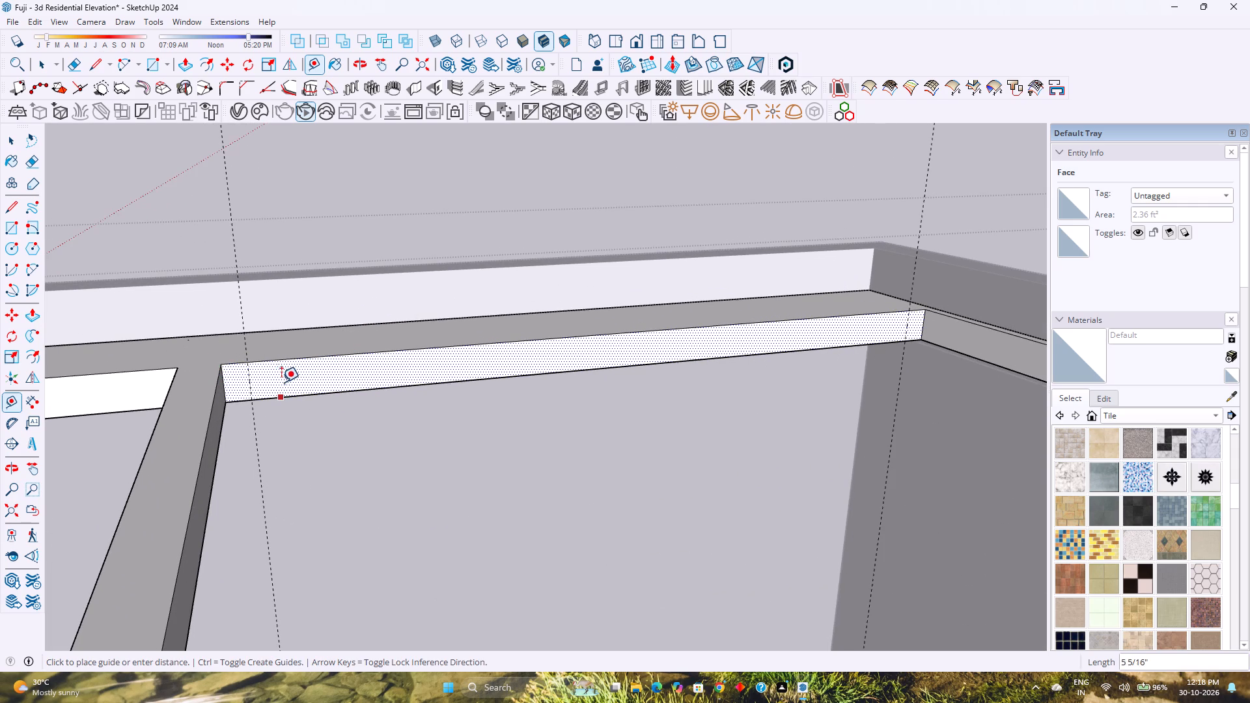
key("1")
key("Return")
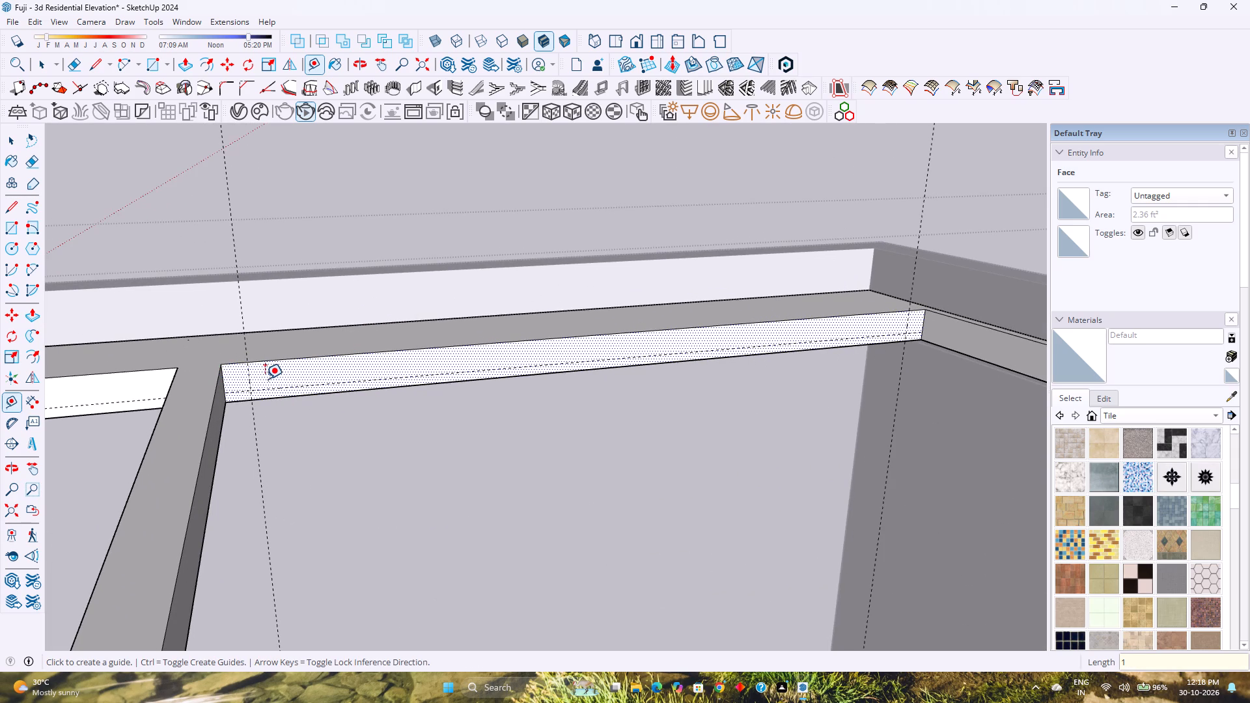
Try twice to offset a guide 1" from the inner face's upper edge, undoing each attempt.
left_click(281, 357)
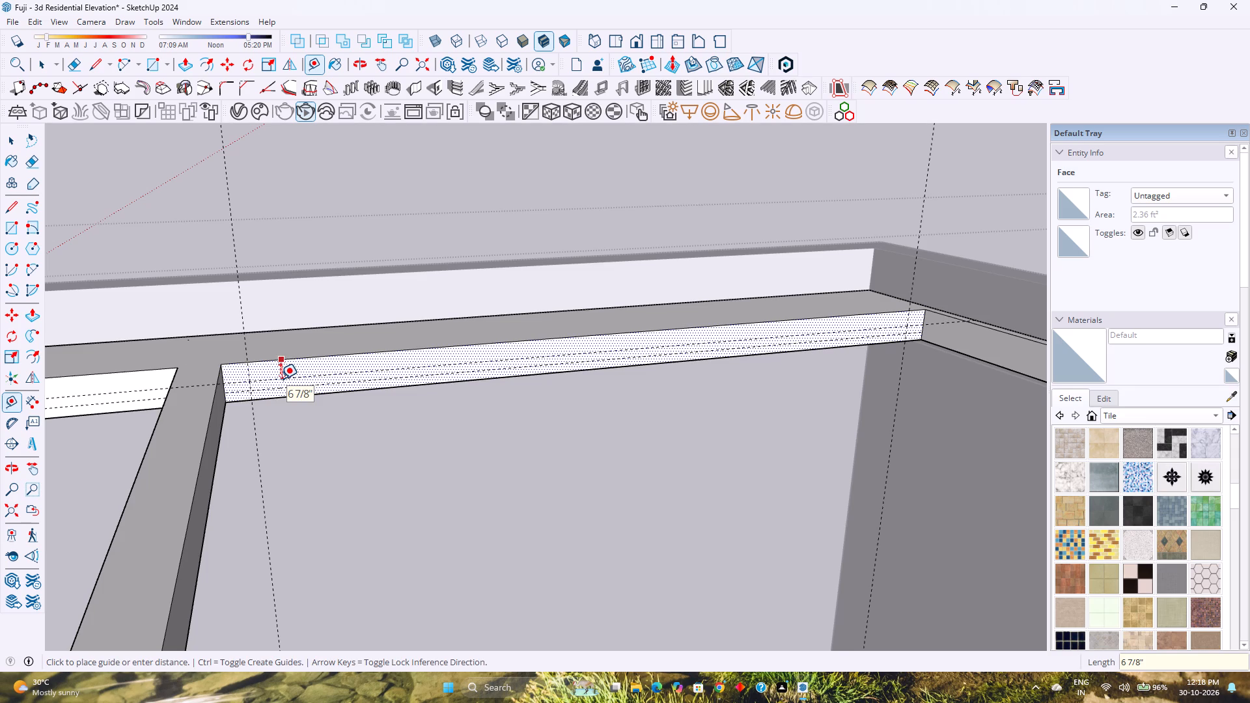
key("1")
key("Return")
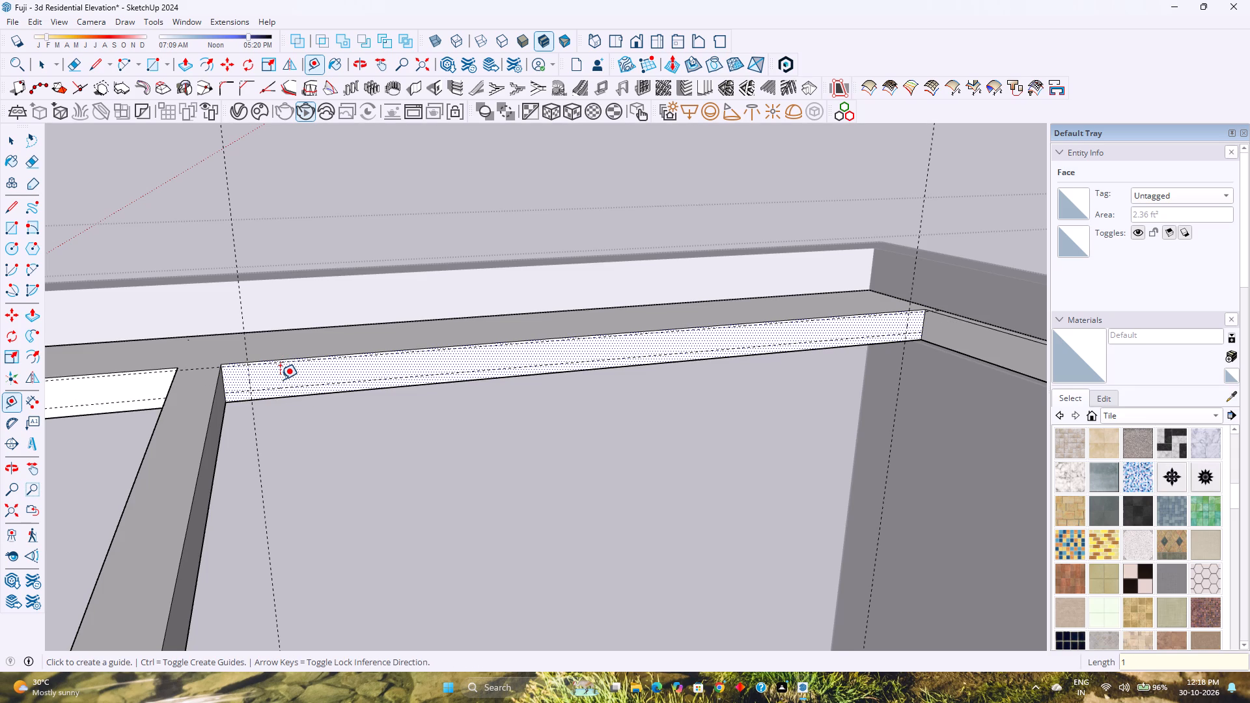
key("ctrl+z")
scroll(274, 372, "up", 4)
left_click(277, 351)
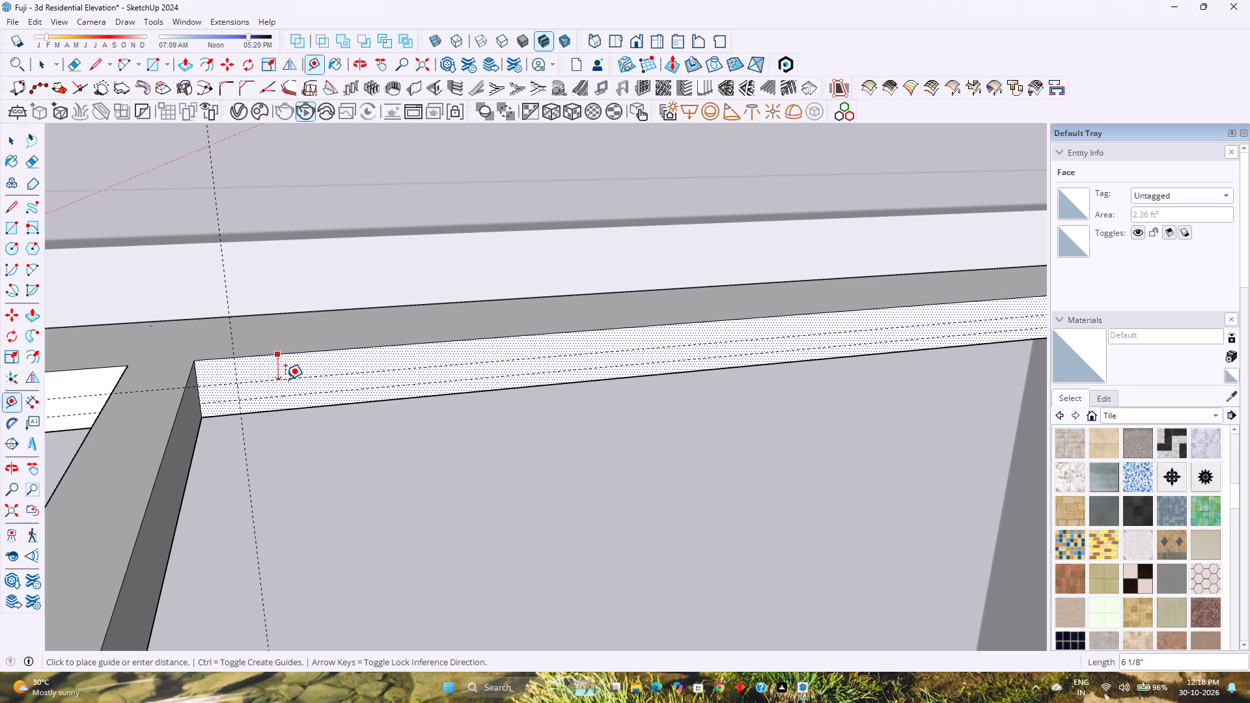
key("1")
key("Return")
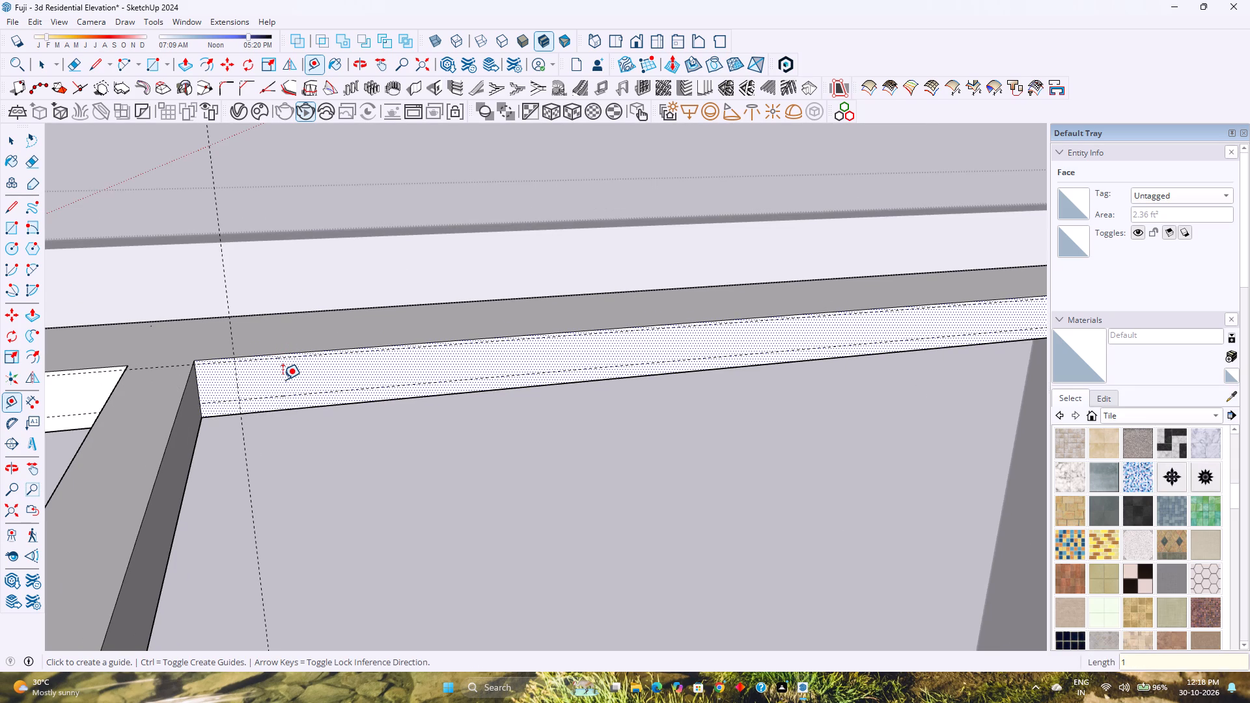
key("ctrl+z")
Place a lengthwise guide 1" below the inner face's upper edge, locked to the vertical direction.
scroll(279, 378, "up", 2)
middle_click_drag(279, 378, 240, 314)
scroll(240, 314, "up", 1)
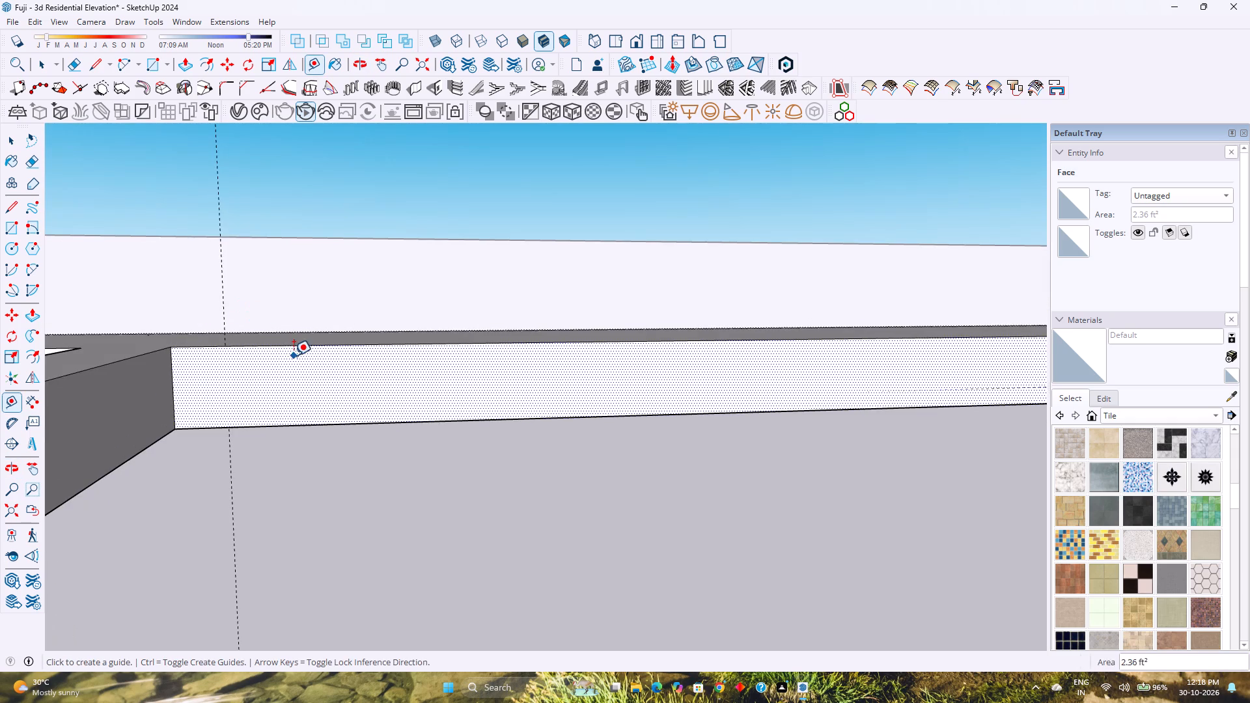
middle_click_drag(294, 356, 279, 396)
left_click(274, 346)
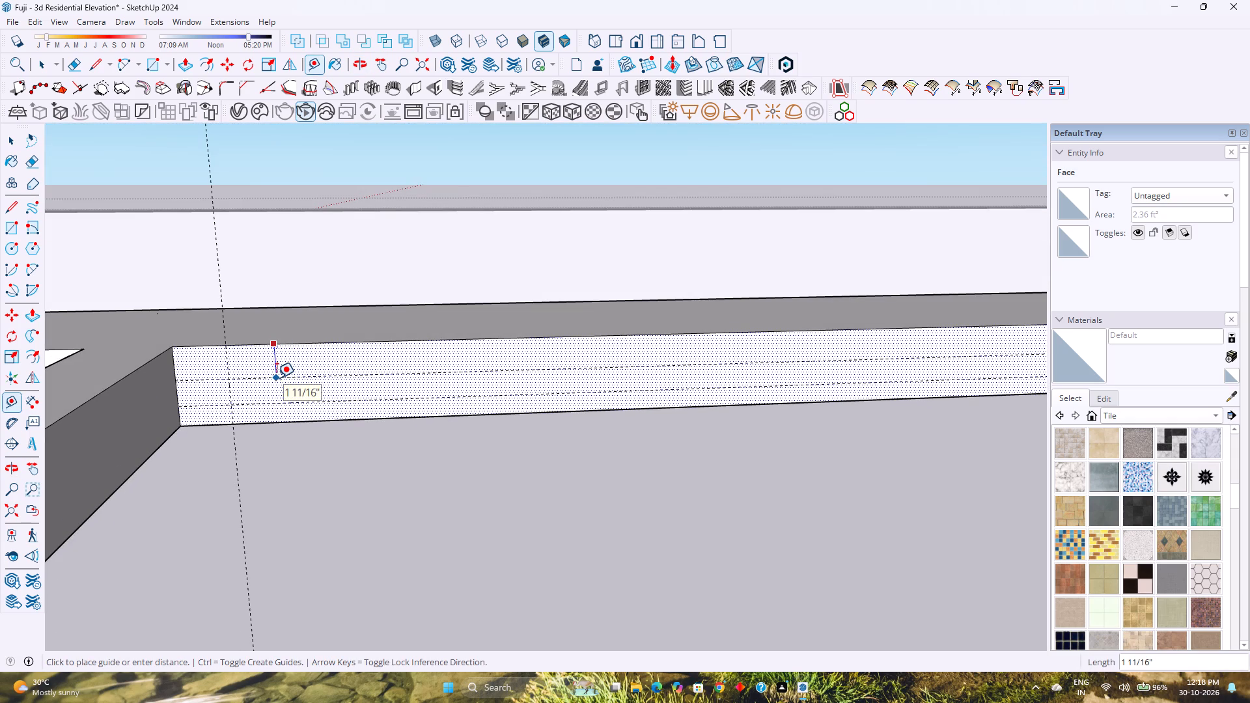
key("Up")
key("1")
key("Return")
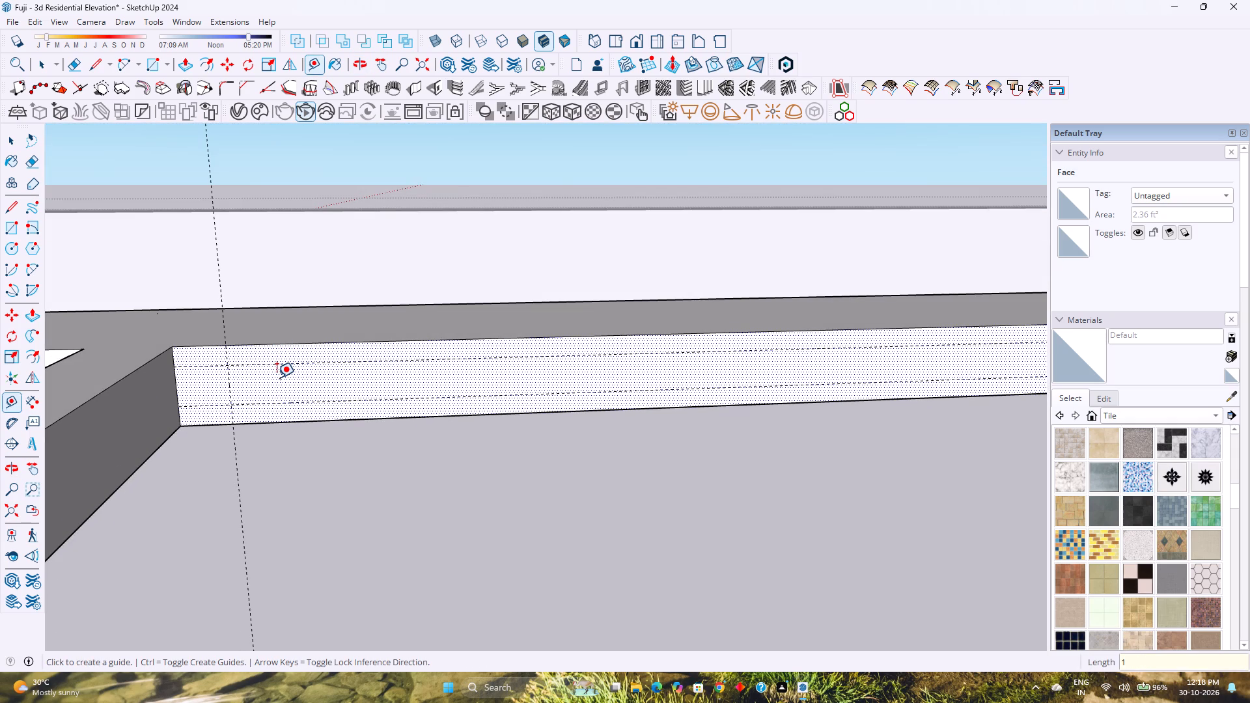
Place another vertical guide 3" from the guide near the cross beam, trying a 3.5" spacing before settling on 3".
left_click(228, 378)
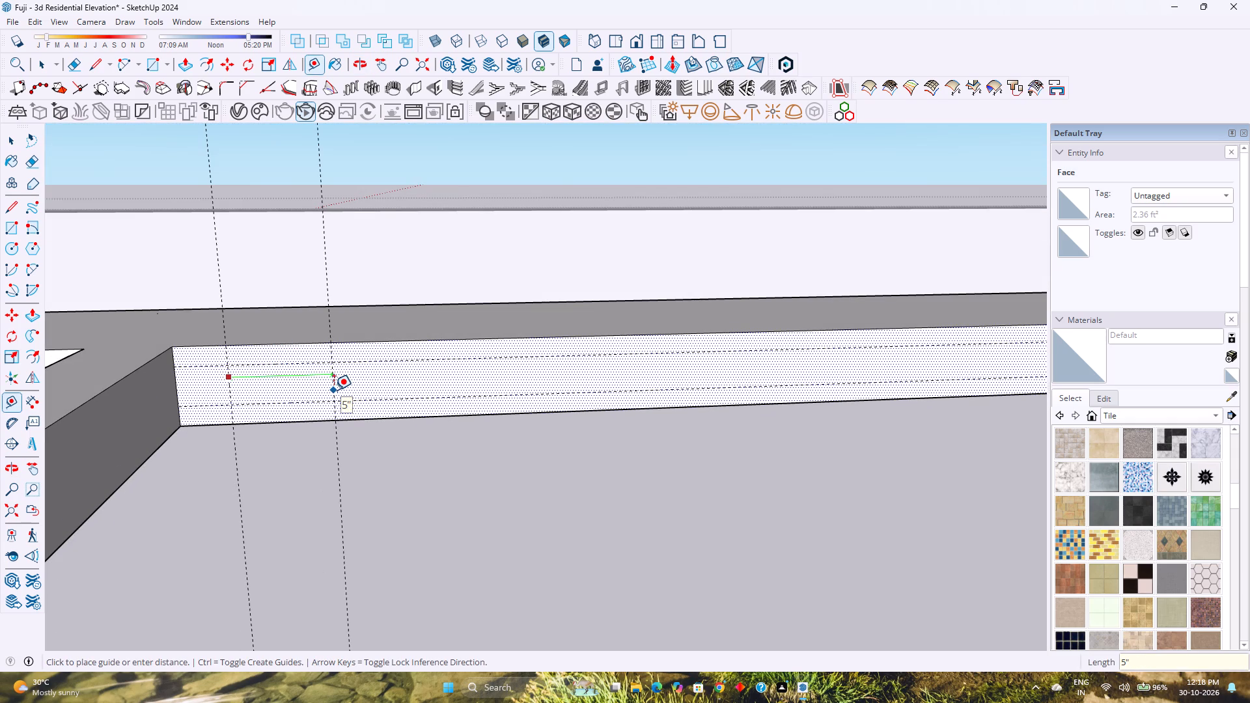
key("3")
key("Return")
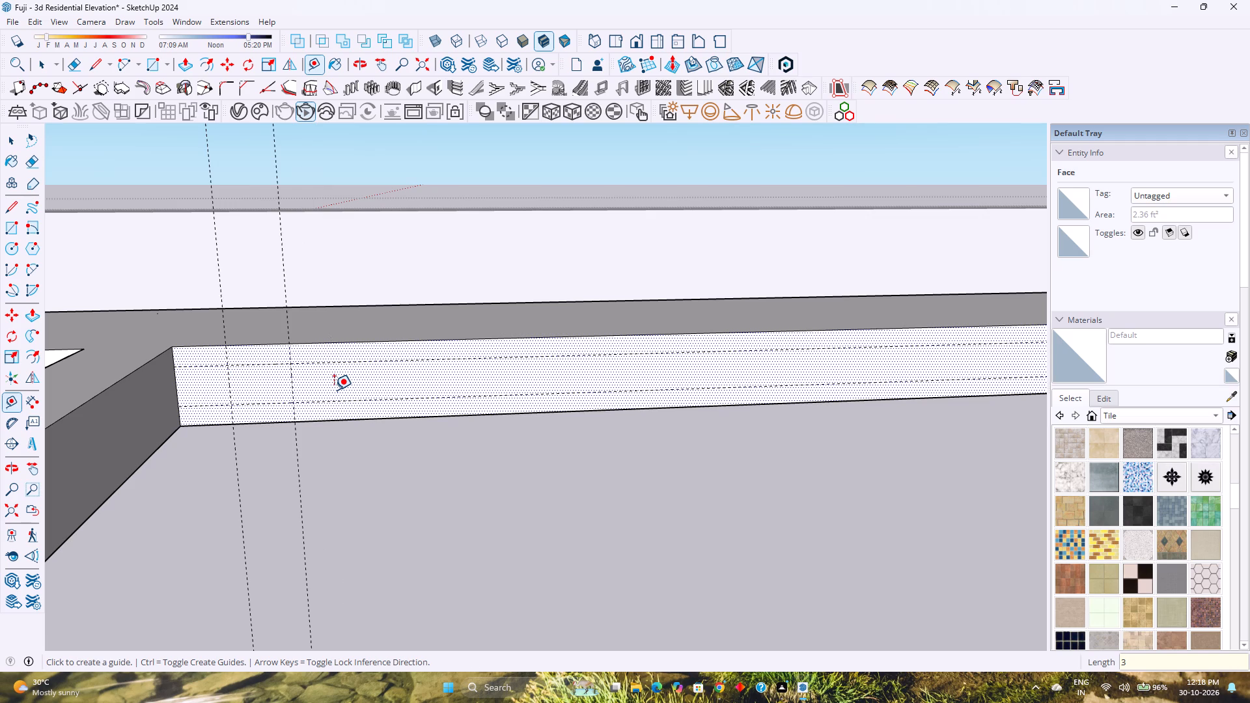
type("3.5")
key("Return")
scroll(338, 367, "down", 5)
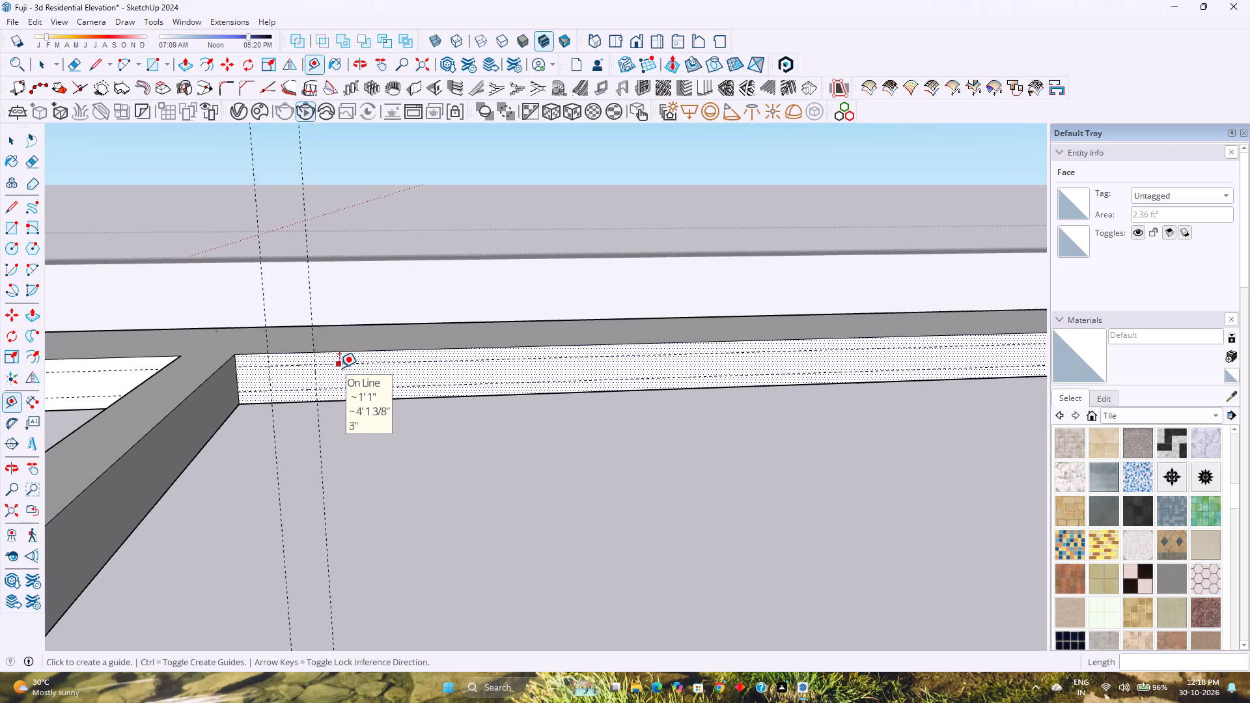
key("3")
key("Return")
Draw a rectangle on the beam's inner face, filling the cell bounded by the guides near the cross beam.
key("r")
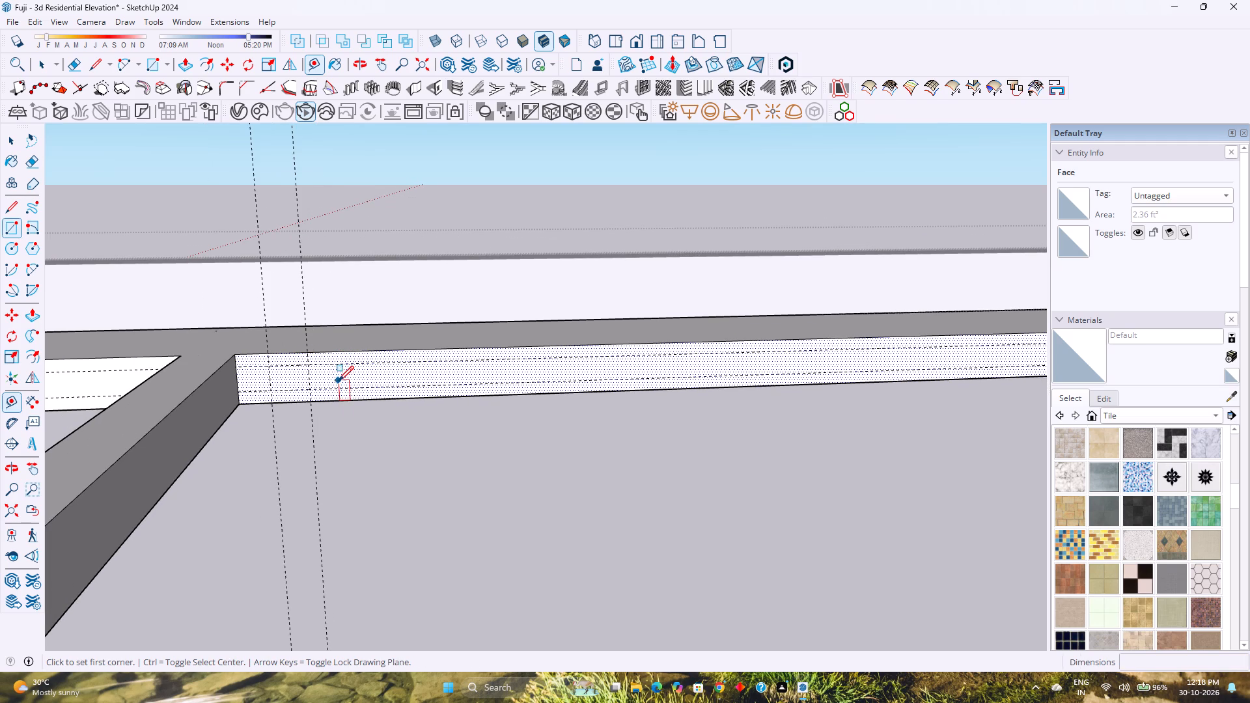
scroll(265, 350, "up", 3)
left_click(270, 372)
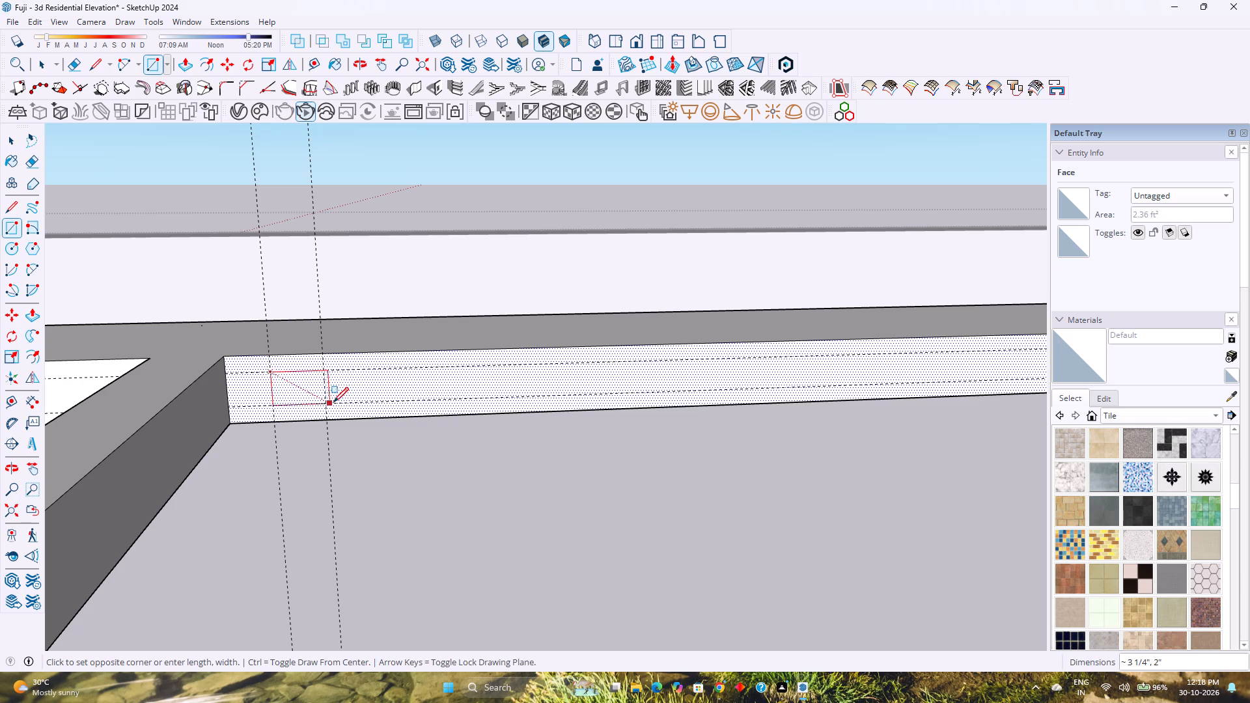
left_click(328, 404)
Make the rectangle's face and edges into a component named 2.
key("space")
double_click(312, 397)
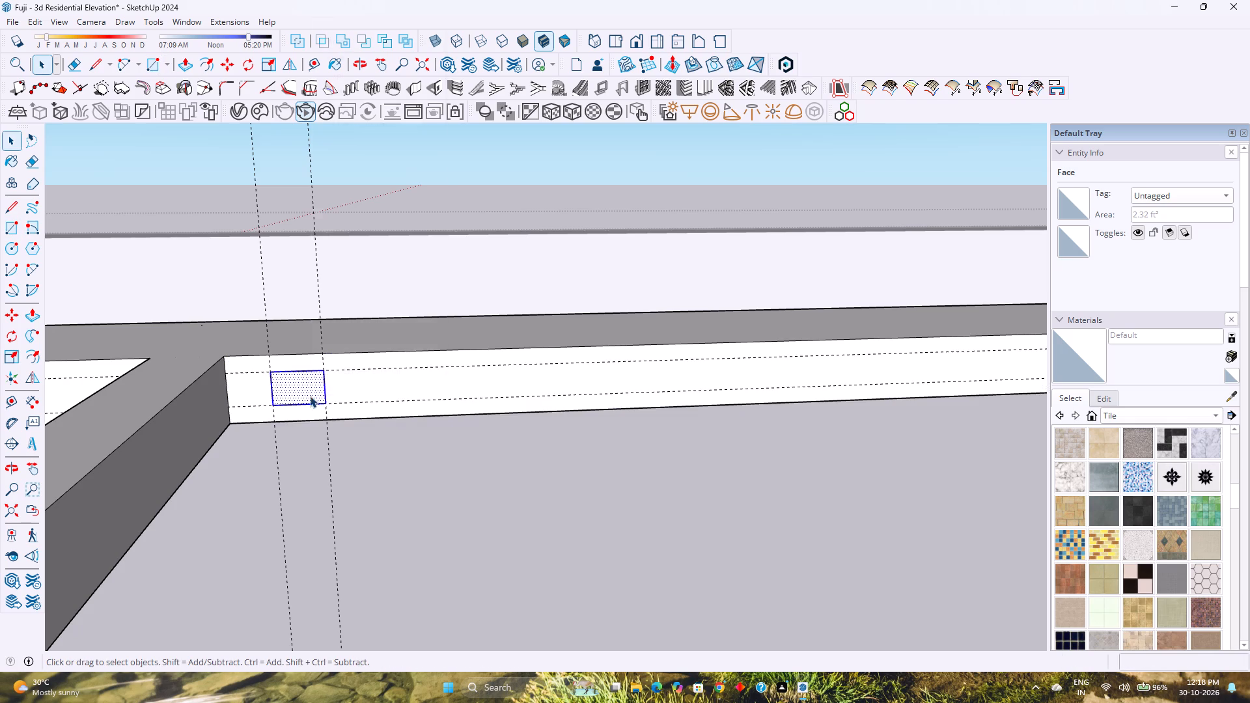
right_click(310, 395)
left_click(394, 128)
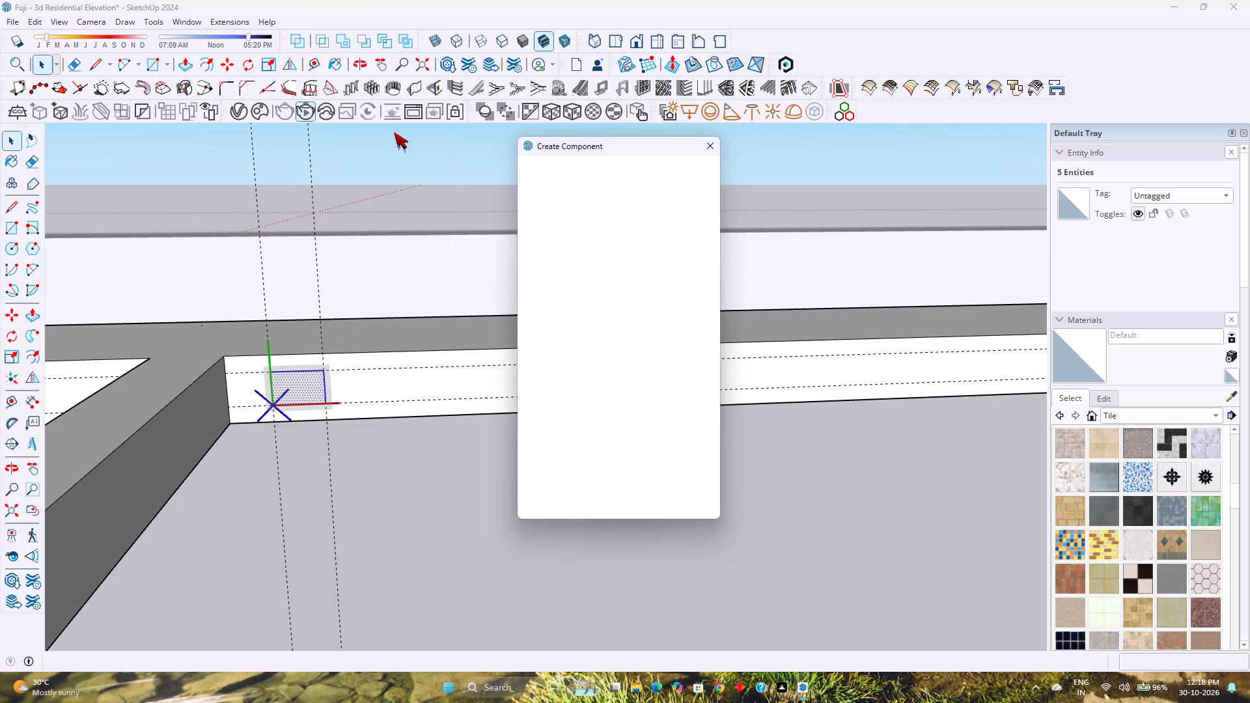
key("2")
key("Return")
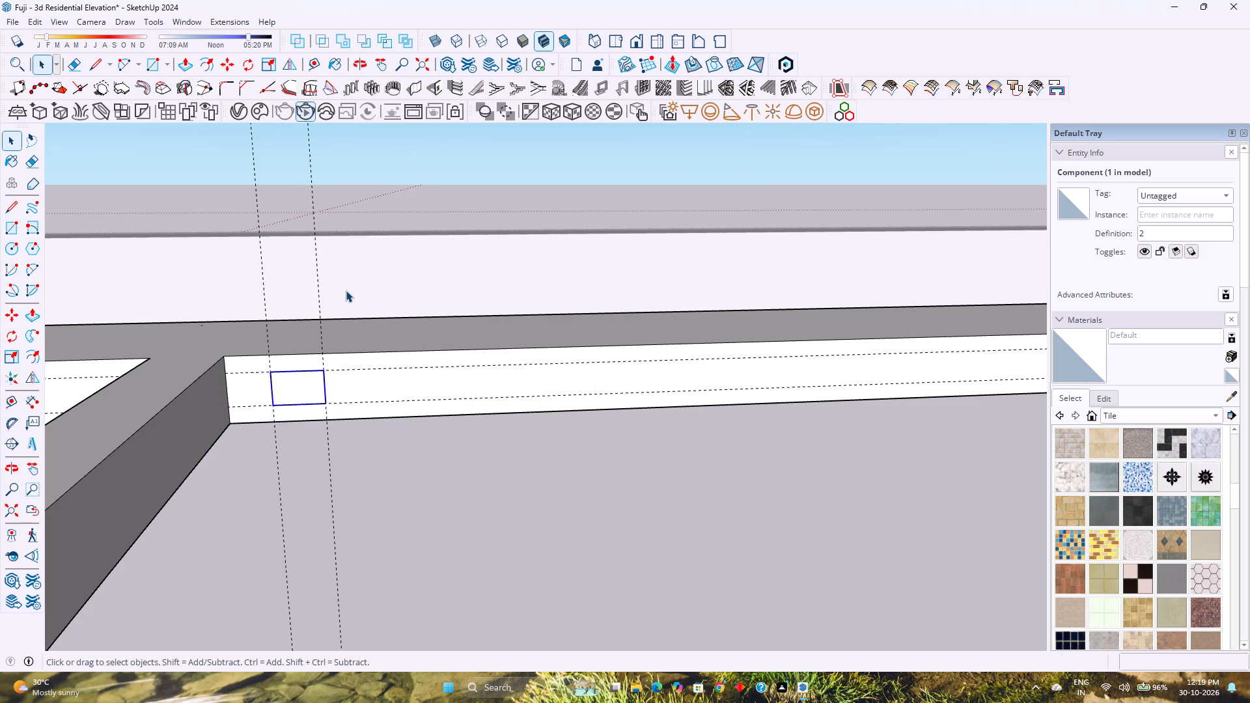
Copy the rectangle component along the beam to the guide near the frame corner and divide the distance into 14 equal spaces.
key("m")
left_click(327, 402)
scroll(321, 389, "down", 5)
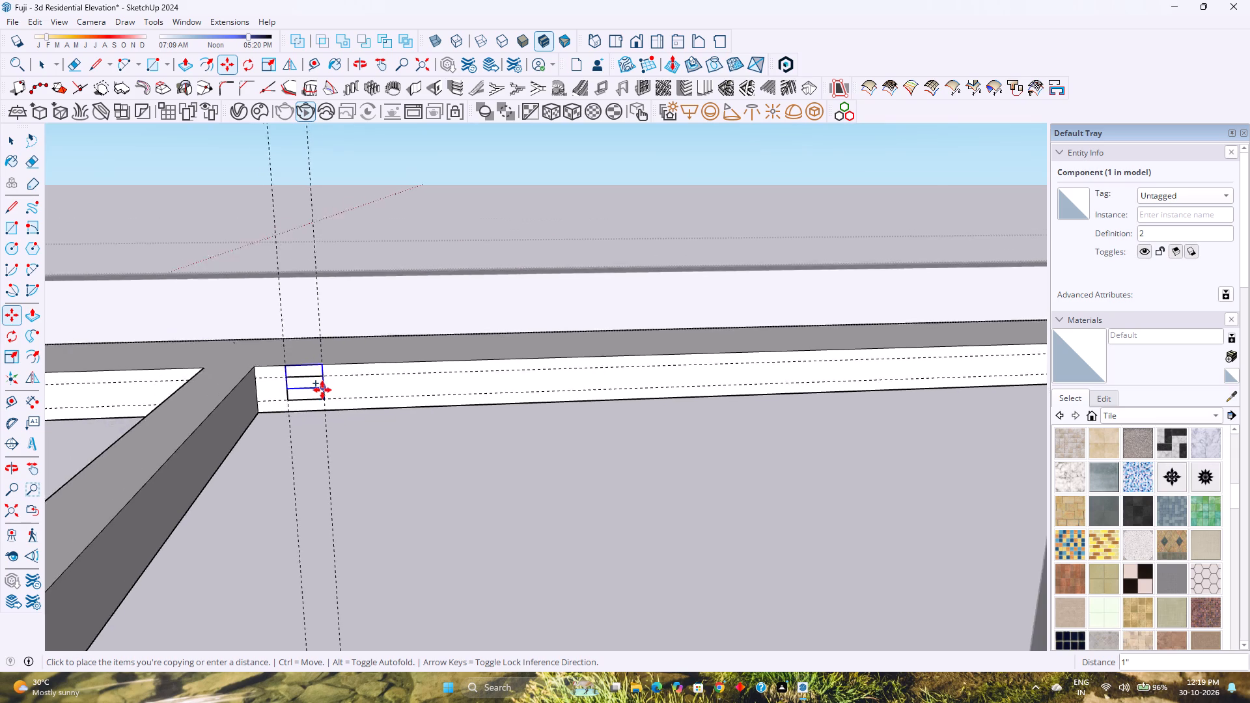
scroll(322, 390, "down", 4)
middle_click_drag(382, 404, 314, 414, "shift")
middle_click(314, 414, "shift")
scroll(806, 383, "up", 7)
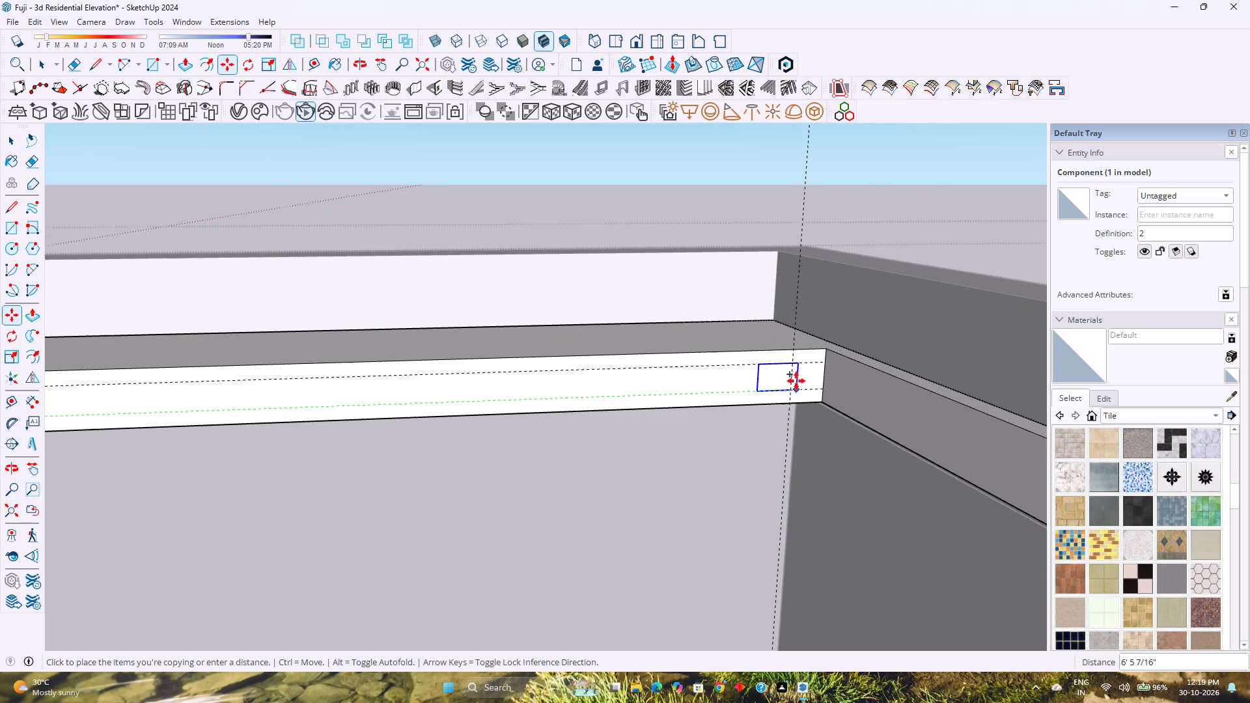
scroll(795, 390, "up", 2)
left_click(794, 390)
scroll(745, 393, "down", 6)
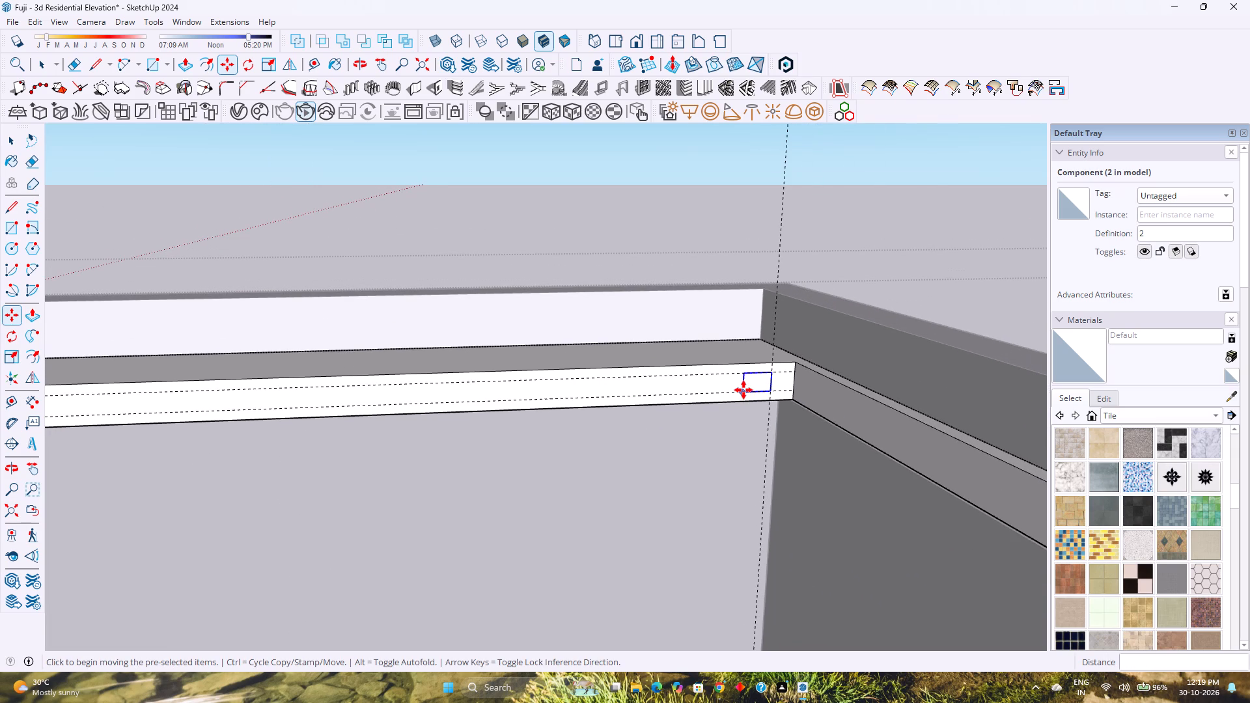
type("/14")
key("Return")
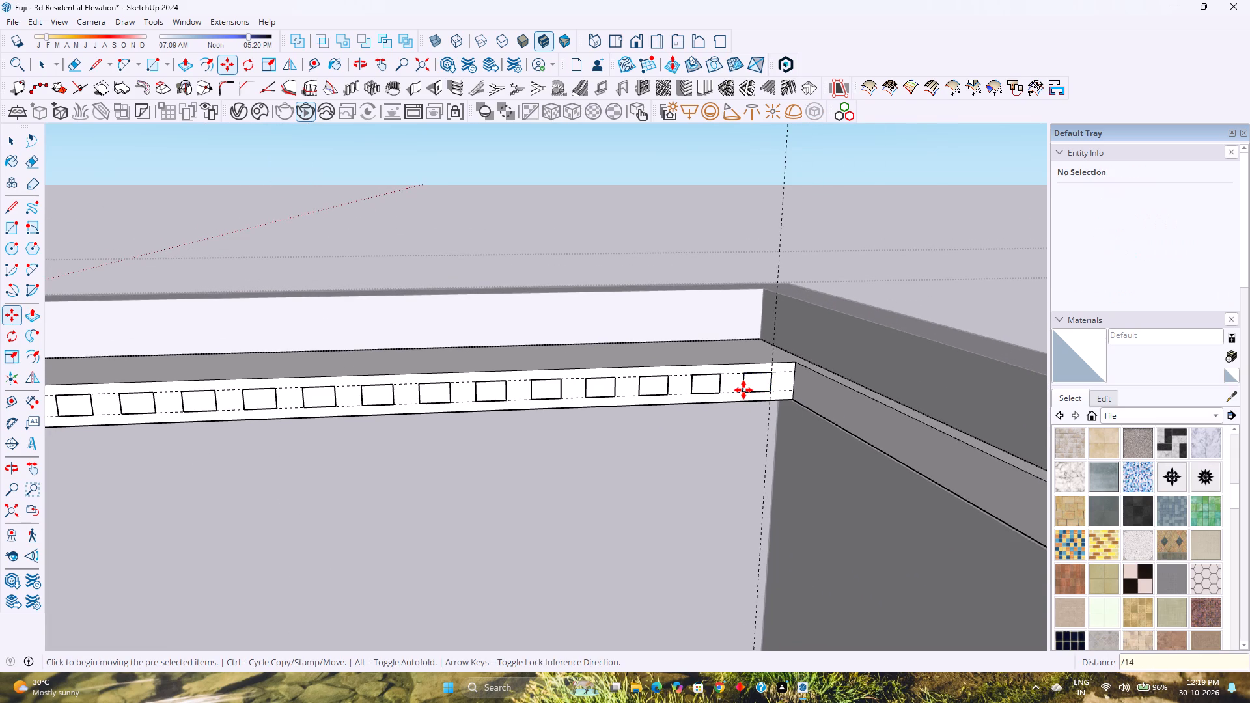
Select all instances of component 2 and copy the row about 7' 6 1/4" onto the matching face of the next cross beam.
scroll(743, 390, "up", 13)
middle_click_drag(744, 390, 702, 398)
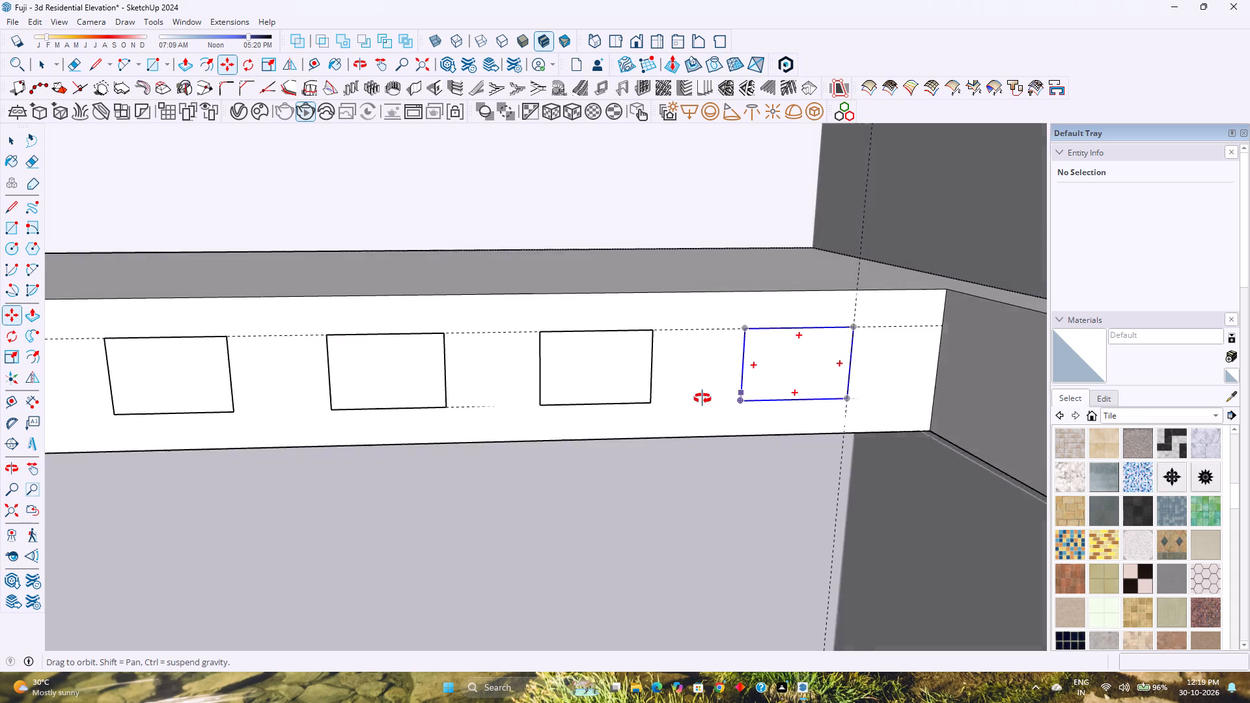
middle_click_drag(702, 398, 696, 402)
middle_click(696, 402)
key("space")
scroll(699, 402, "down", 4)
left_click(758, 393)
right_click(759, 393)
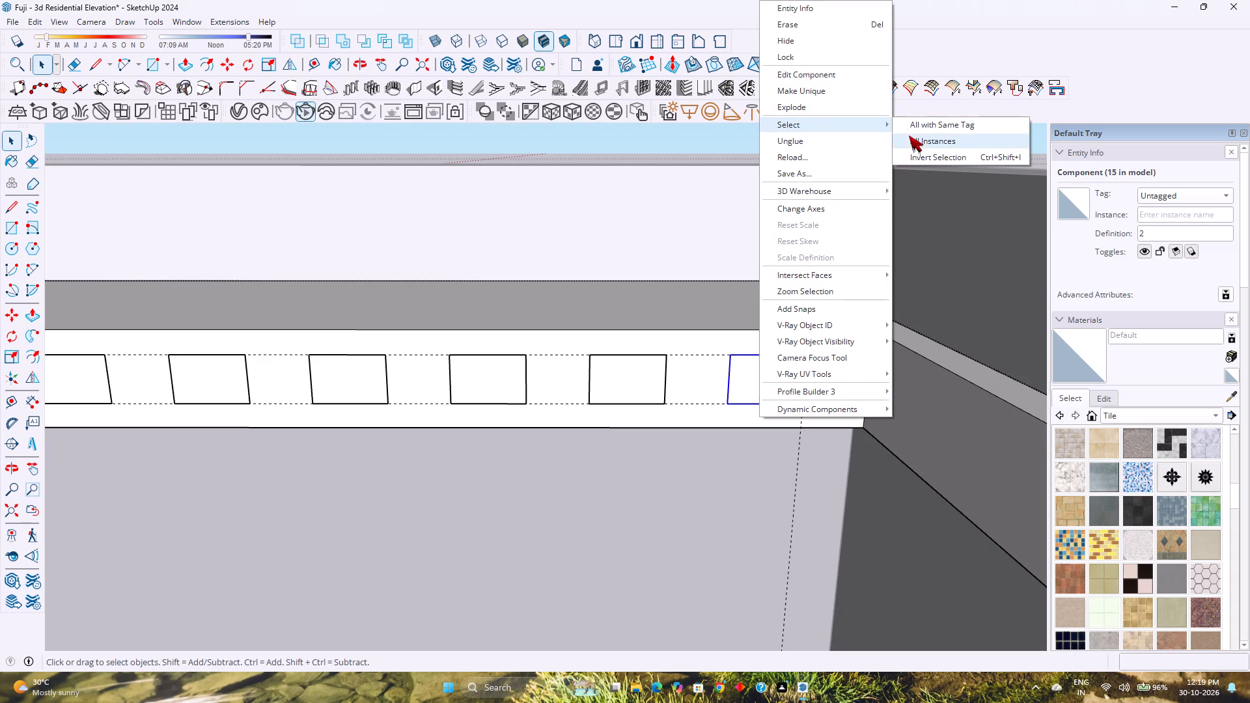
left_click(911, 137)
scroll(772, 286, "down", 9)
key("m")
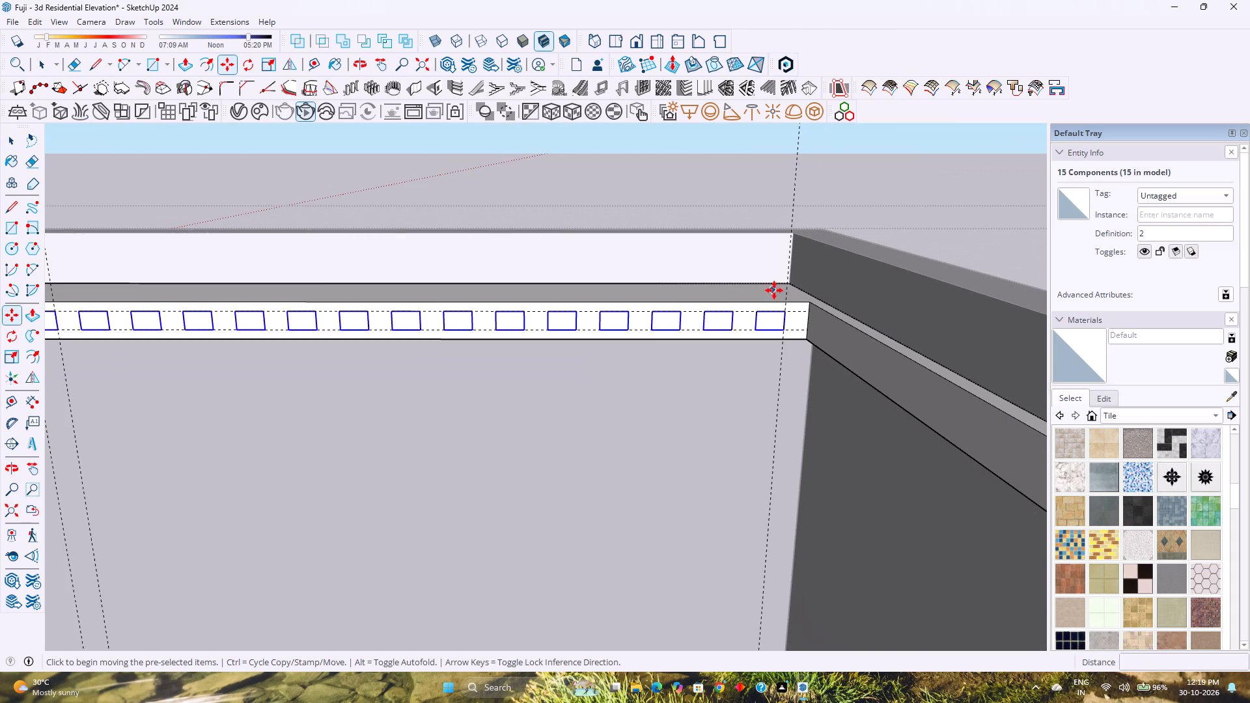
left_click(787, 300)
key("Escape")
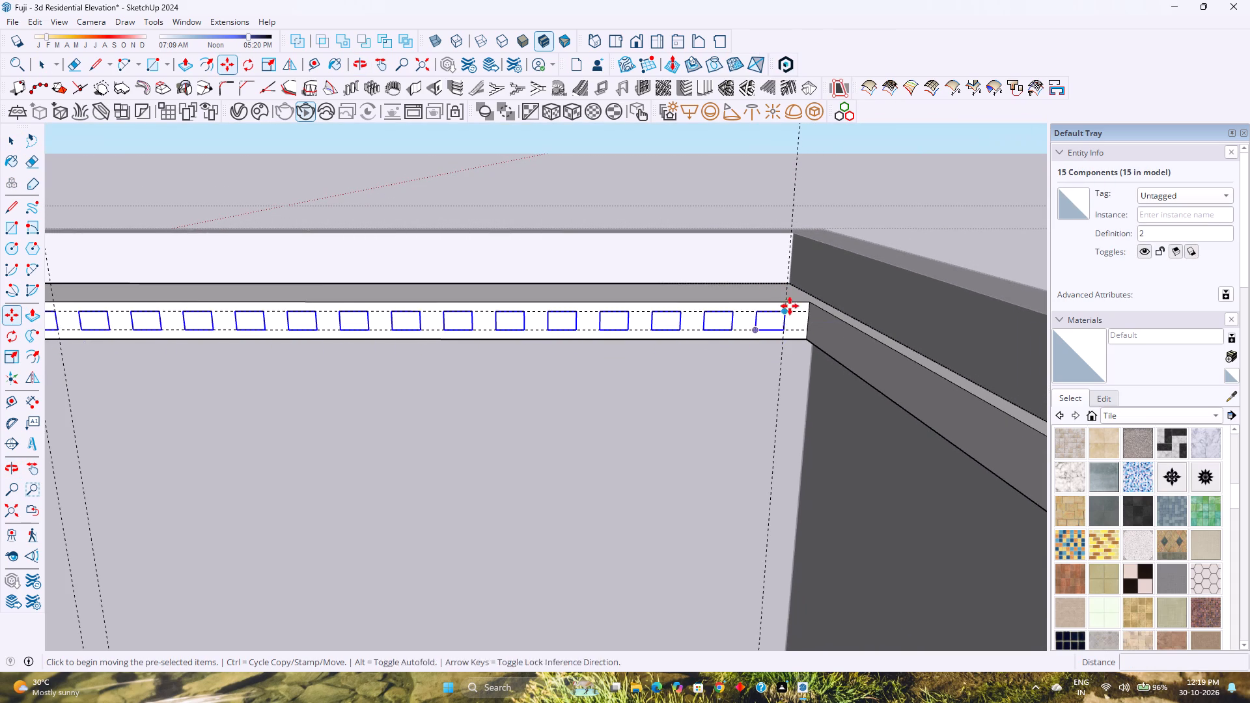
left_click(814, 300)
scroll(827, 314, "down", 7)
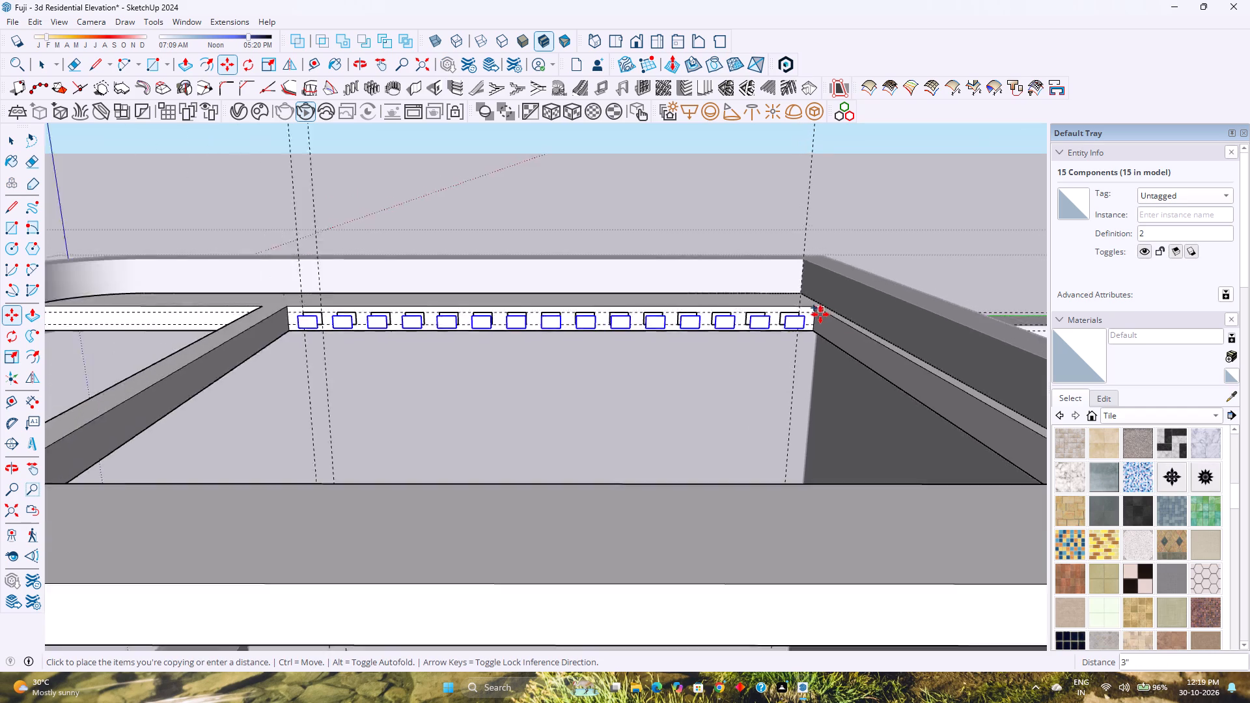
scroll(820, 314, "down", 6)
middle_click_drag(802, 331, 831, 404)
middle_click_drag(891, 468, 738, 439, "shift")
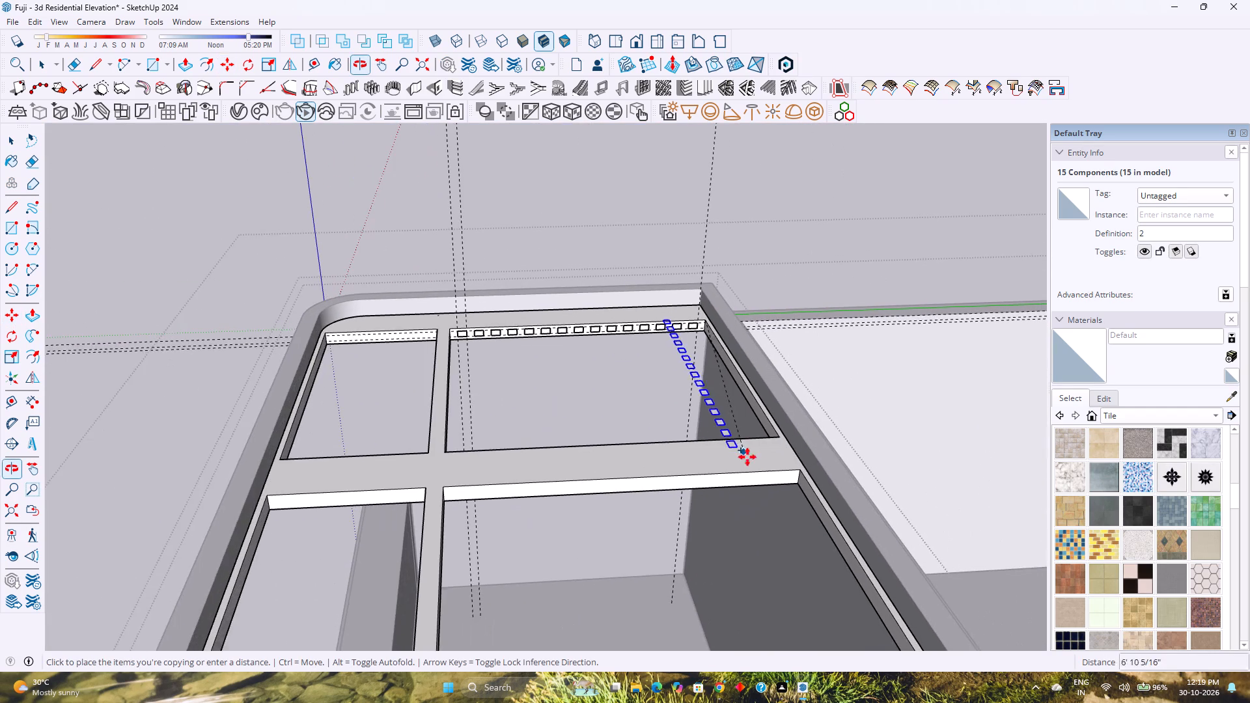
scroll(768, 472, "up", 3)
left_click(812, 473)
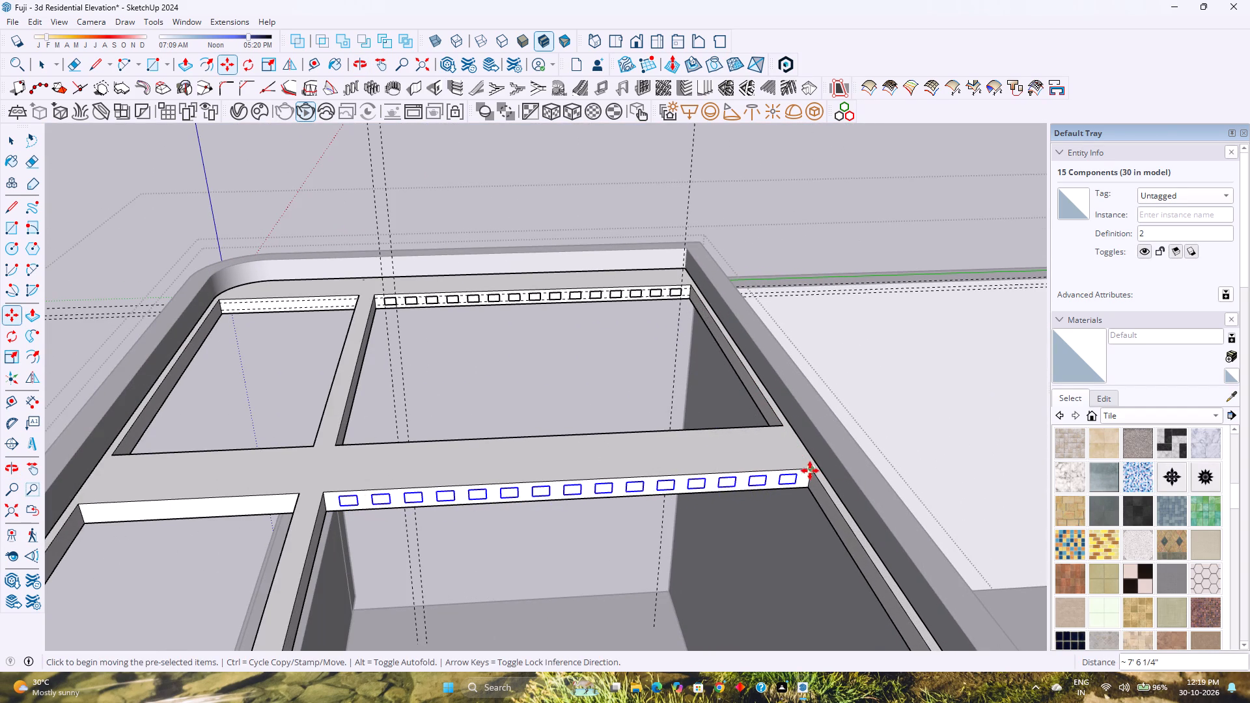
Copy the row of rectangles 7' 10 1/4" onto the matching inner face of the third cross beam.
left_click(809, 469)
scroll(812, 482, "down", 3)
middle_click_drag(805, 497, 693, 409, "shift")
scroll(682, 387, "down", 6)
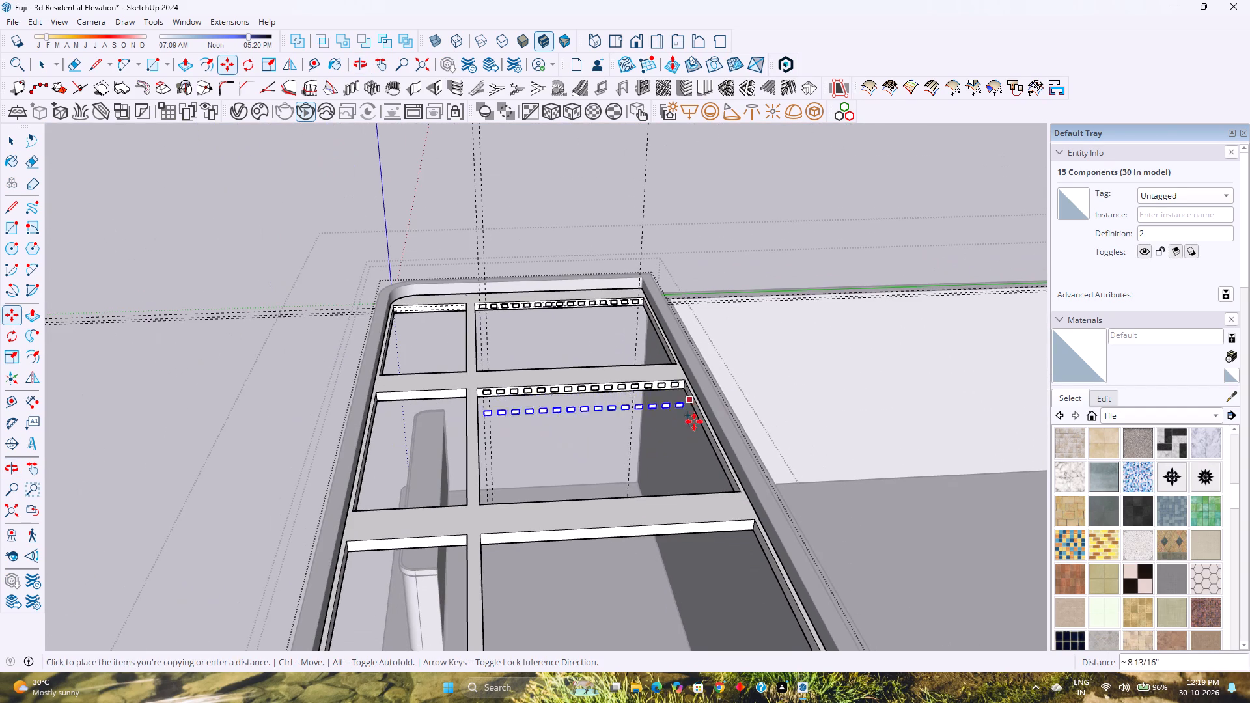
left_click(755, 519)
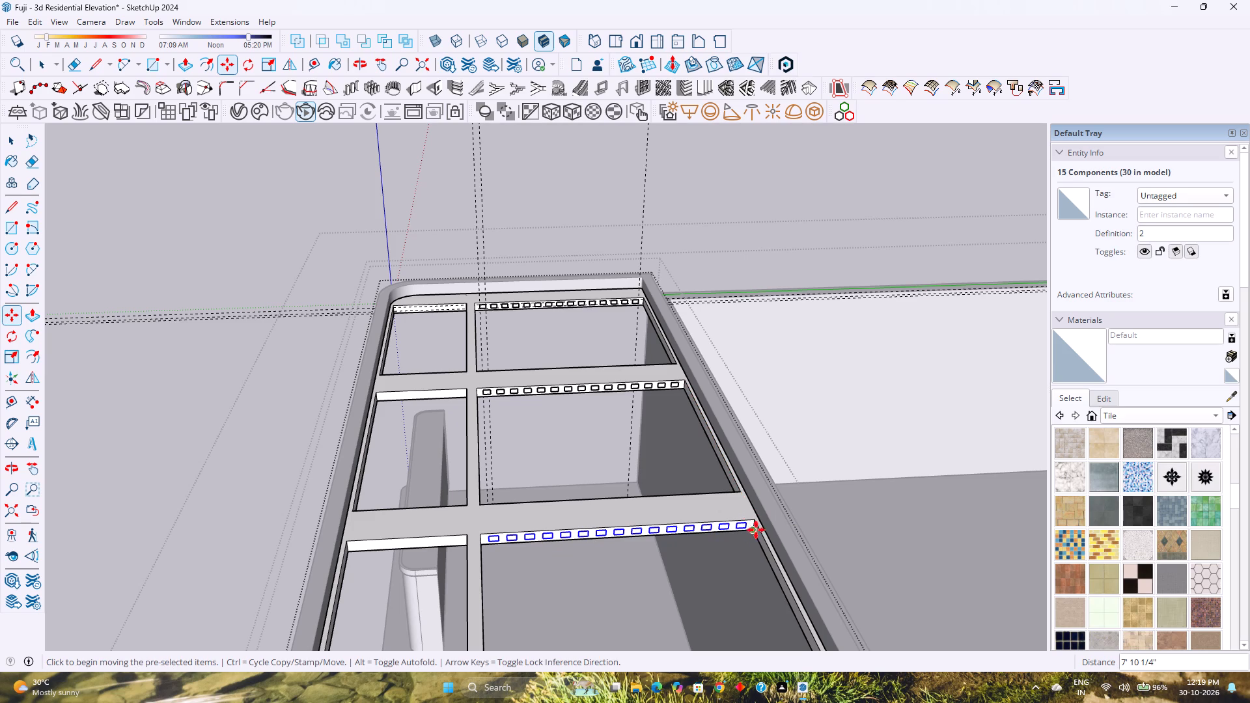
Copy the row of rectangles again onto the matching inner face of the fourth cross beam.
left_click(756, 519)
scroll(757, 551, "down", 3)
middle_click_drag(746, 547, 661, 439, "shift")
middle_click(660, 437, "shift")
scroll(663, 436, "down", 1)
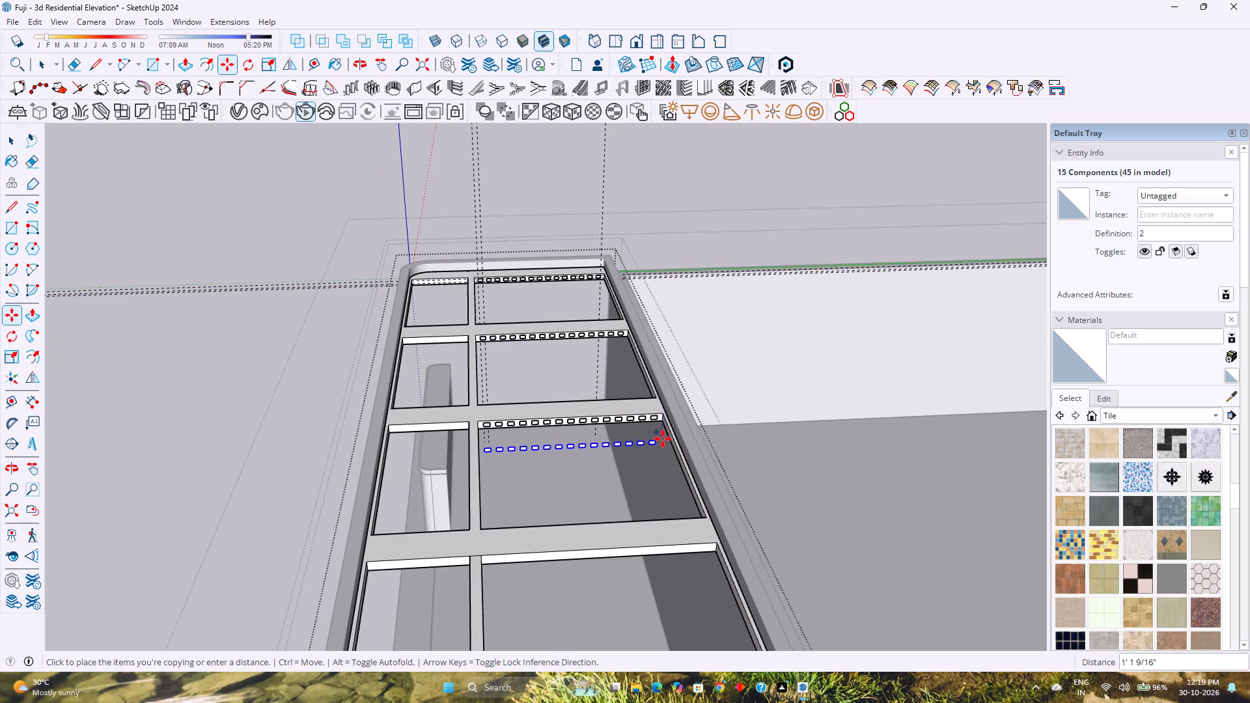
scroll(719, 566, "up", 4)
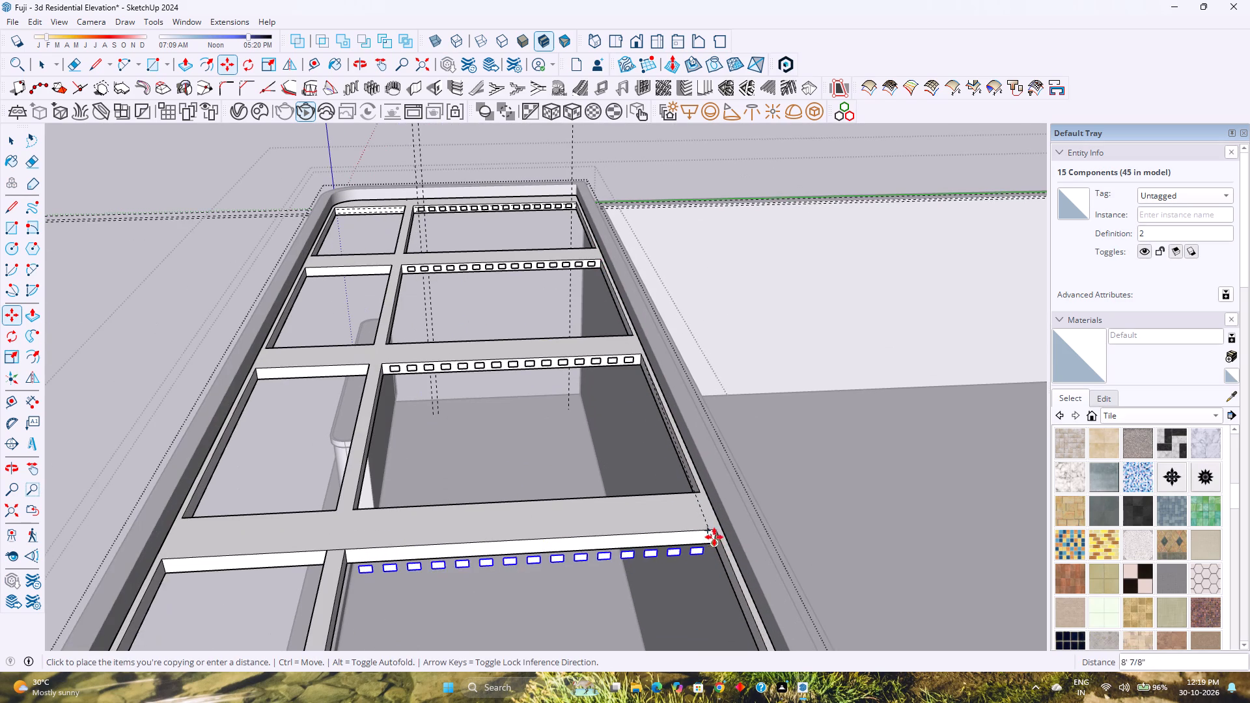
left_click(717, 532)
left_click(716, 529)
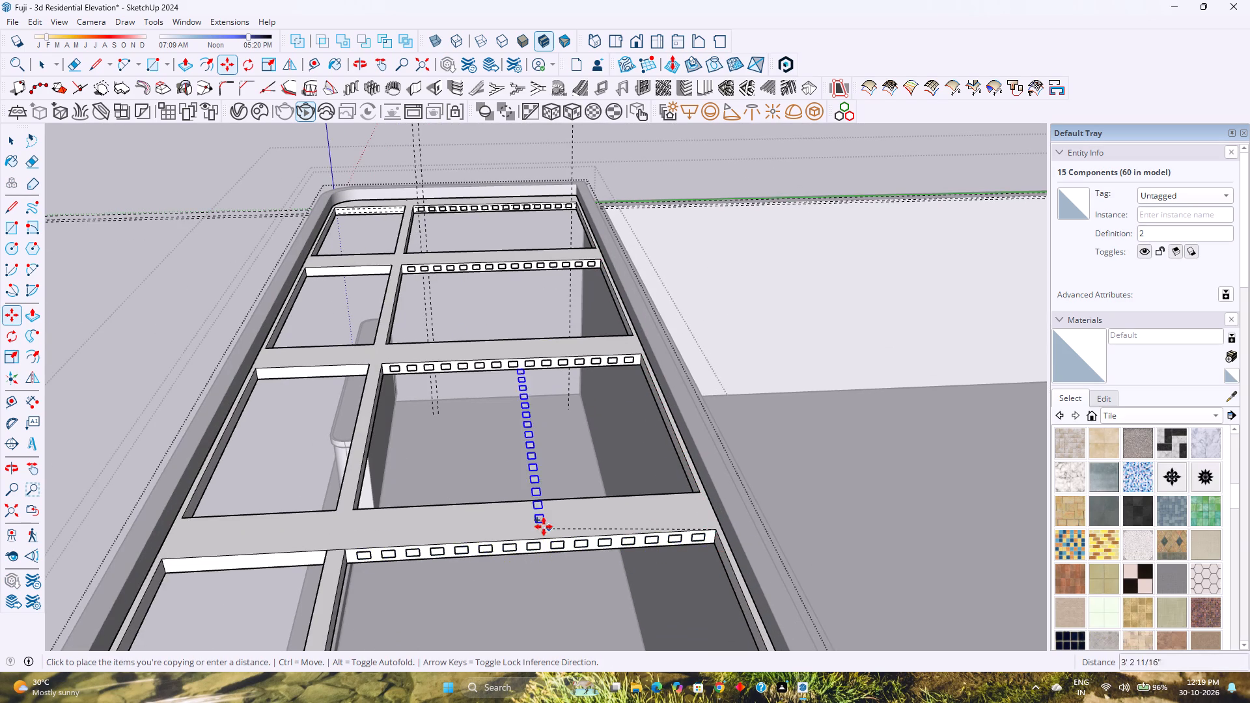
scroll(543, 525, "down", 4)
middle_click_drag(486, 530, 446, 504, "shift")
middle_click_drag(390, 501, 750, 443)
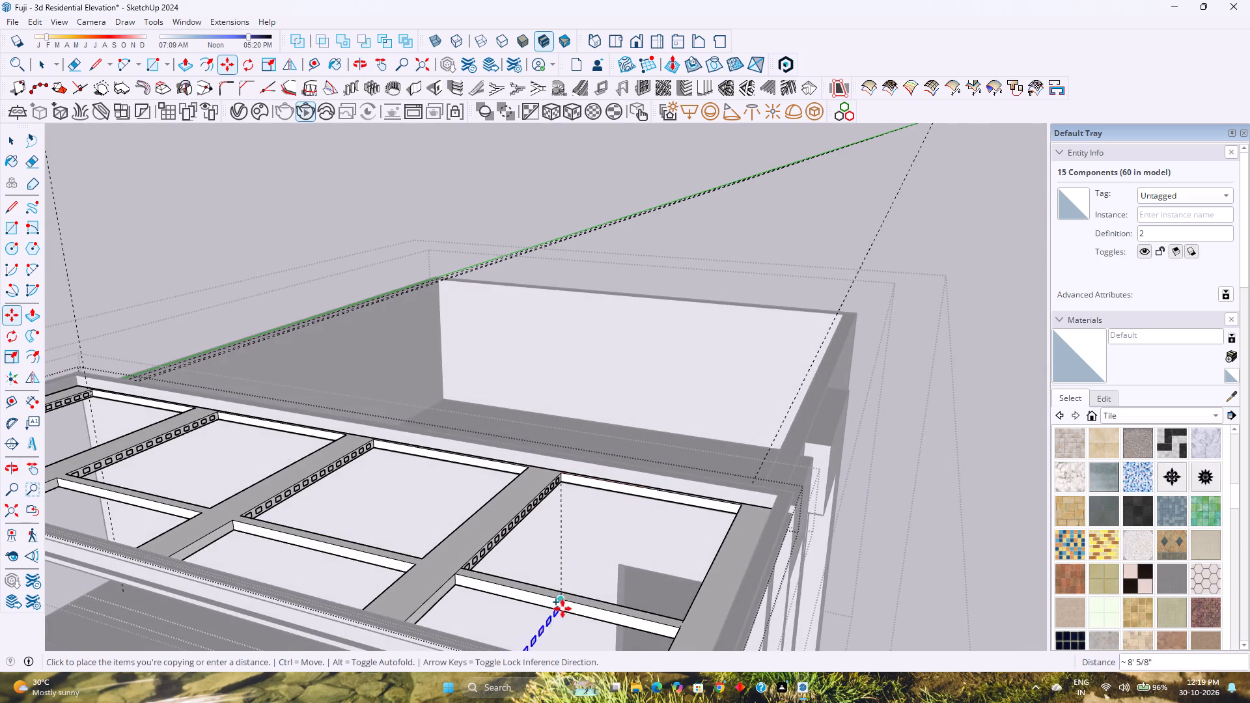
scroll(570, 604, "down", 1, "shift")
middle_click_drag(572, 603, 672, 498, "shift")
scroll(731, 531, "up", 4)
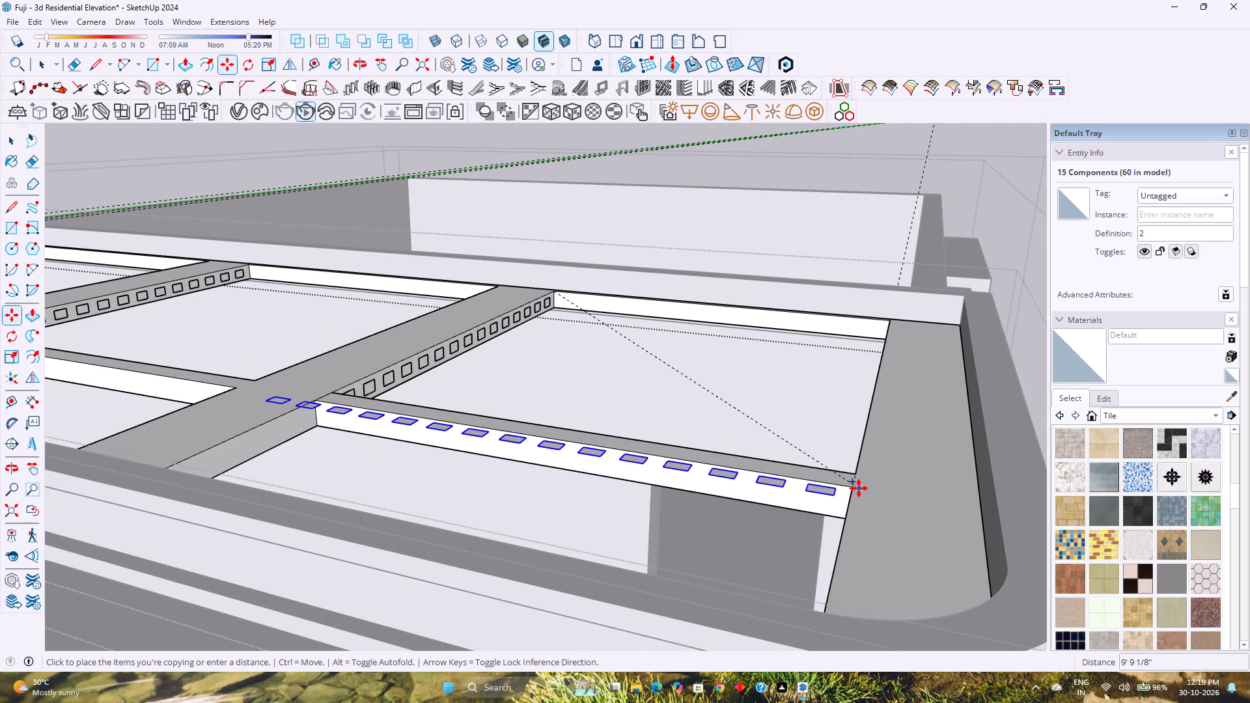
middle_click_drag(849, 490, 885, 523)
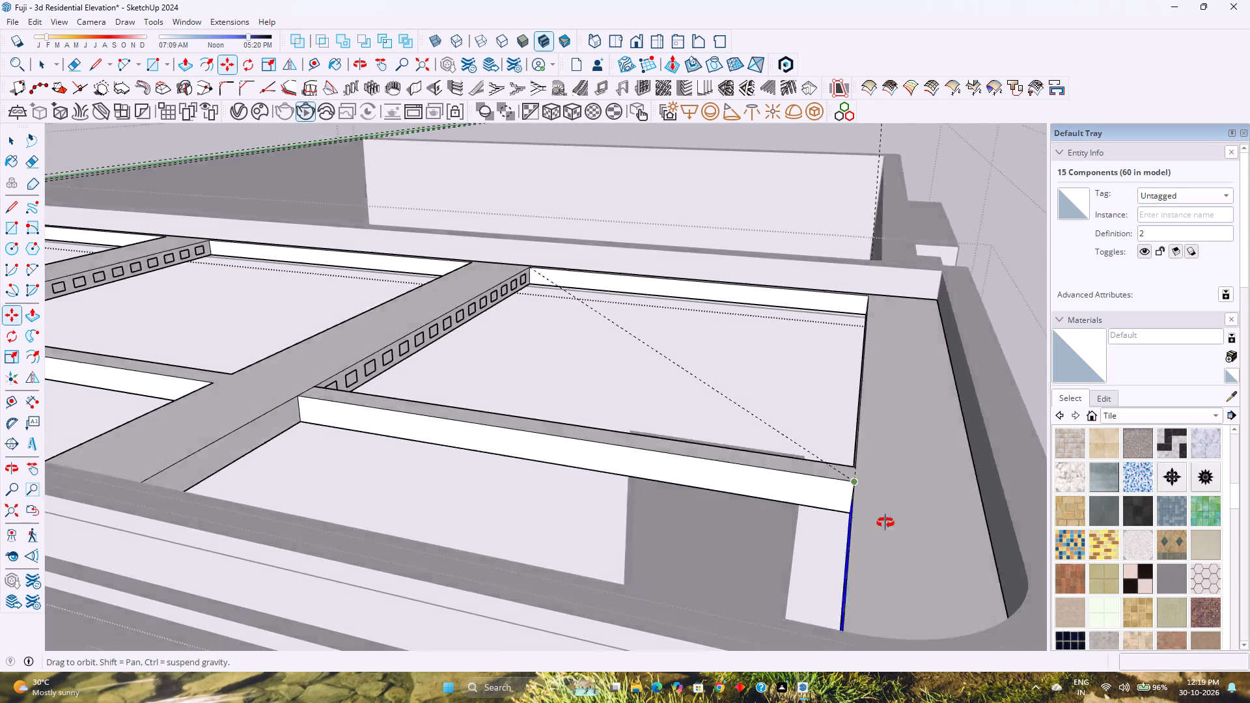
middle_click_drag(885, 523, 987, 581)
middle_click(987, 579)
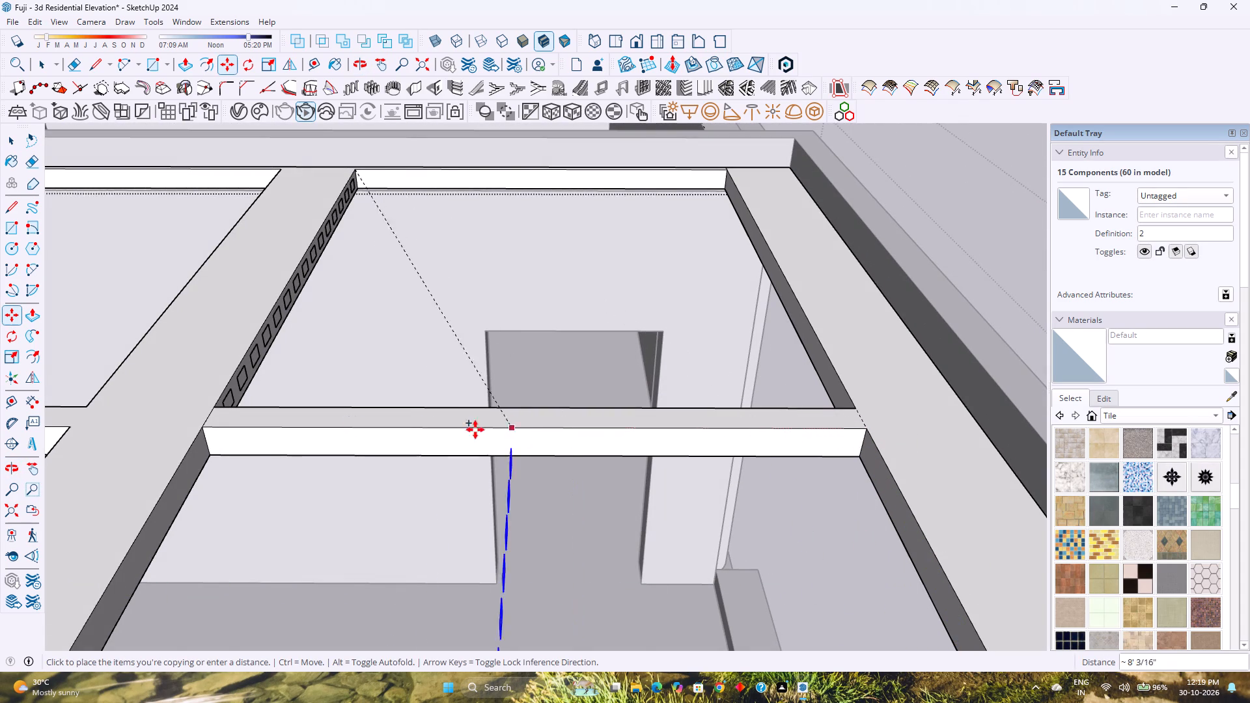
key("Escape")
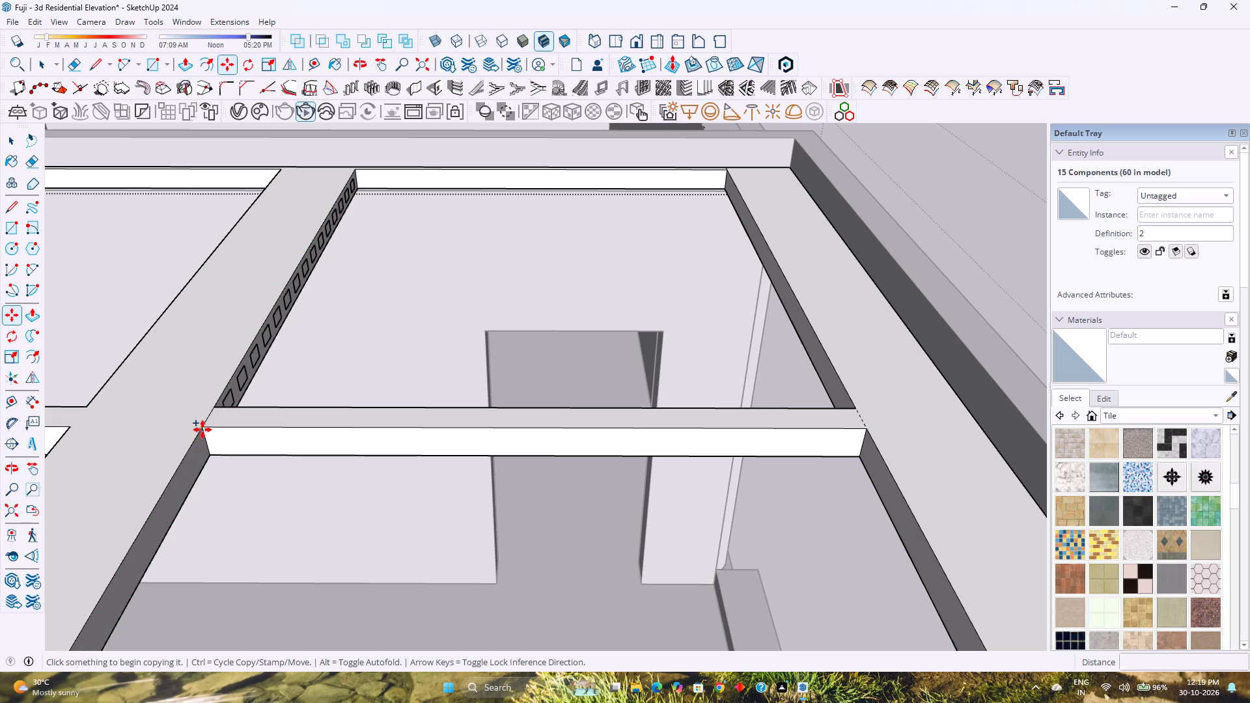
Inside component 2, extrude the rectangle's face about 6' 3 1/4" across the fourth bay to form slats reaching the end beam.
key("space")
scroll(211, 376, "up", 2)
middle_click_drag(249, 381, 68, 404)
middle_click(68, 404)
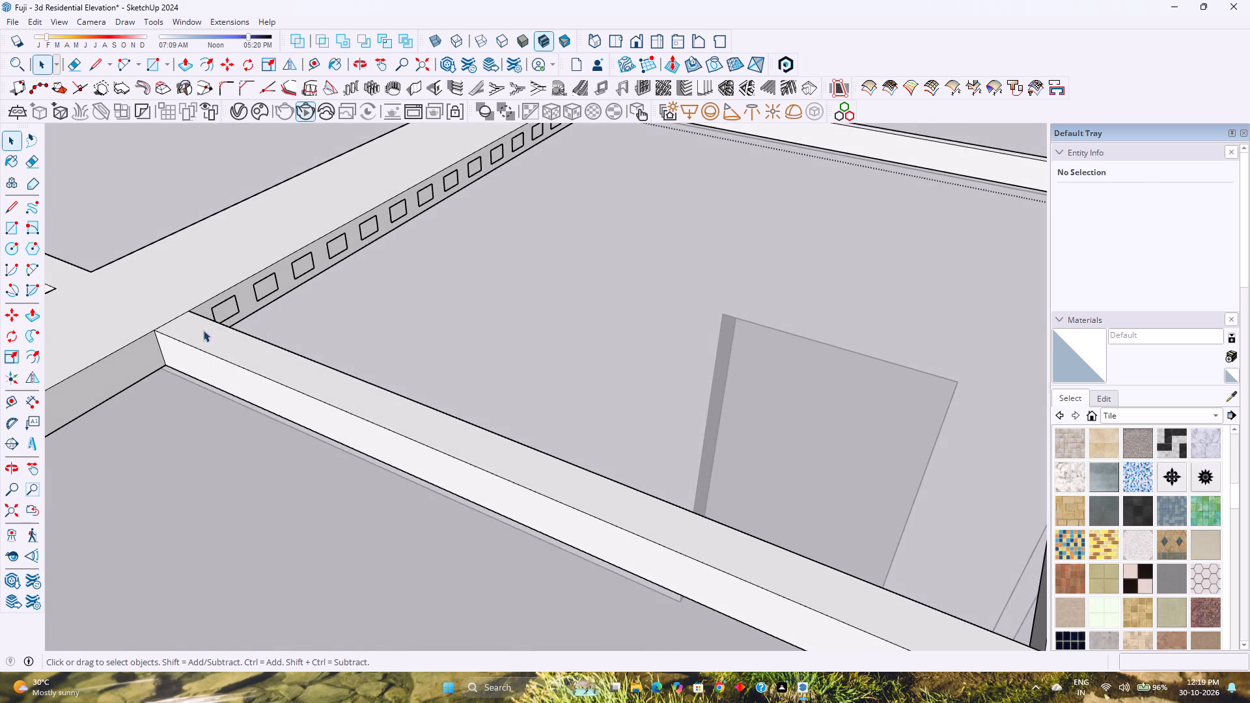
scroll(211, 322, "up", 4)
double_click(229, 313)
key("p")
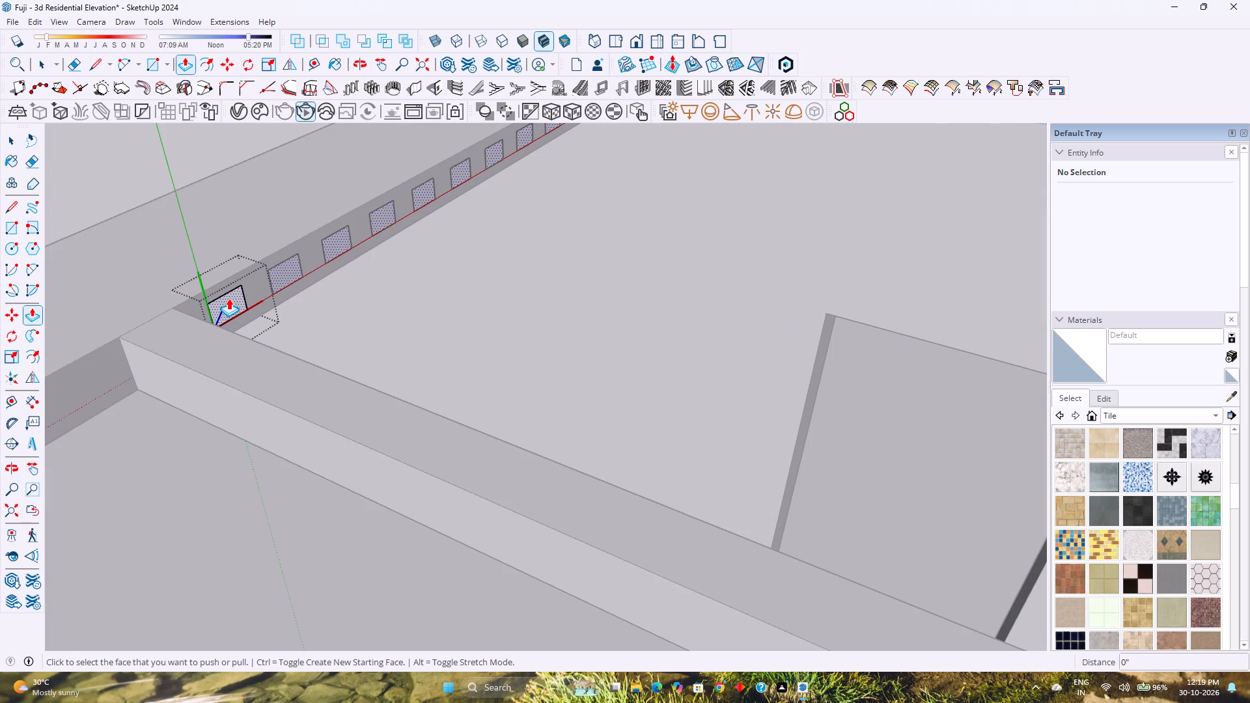
left_click(227, 300)
scroll(227, 300, "down", 8)
scroll(371, 324, "down", 3)
middle_click_drag(381, 328, 480, 363)
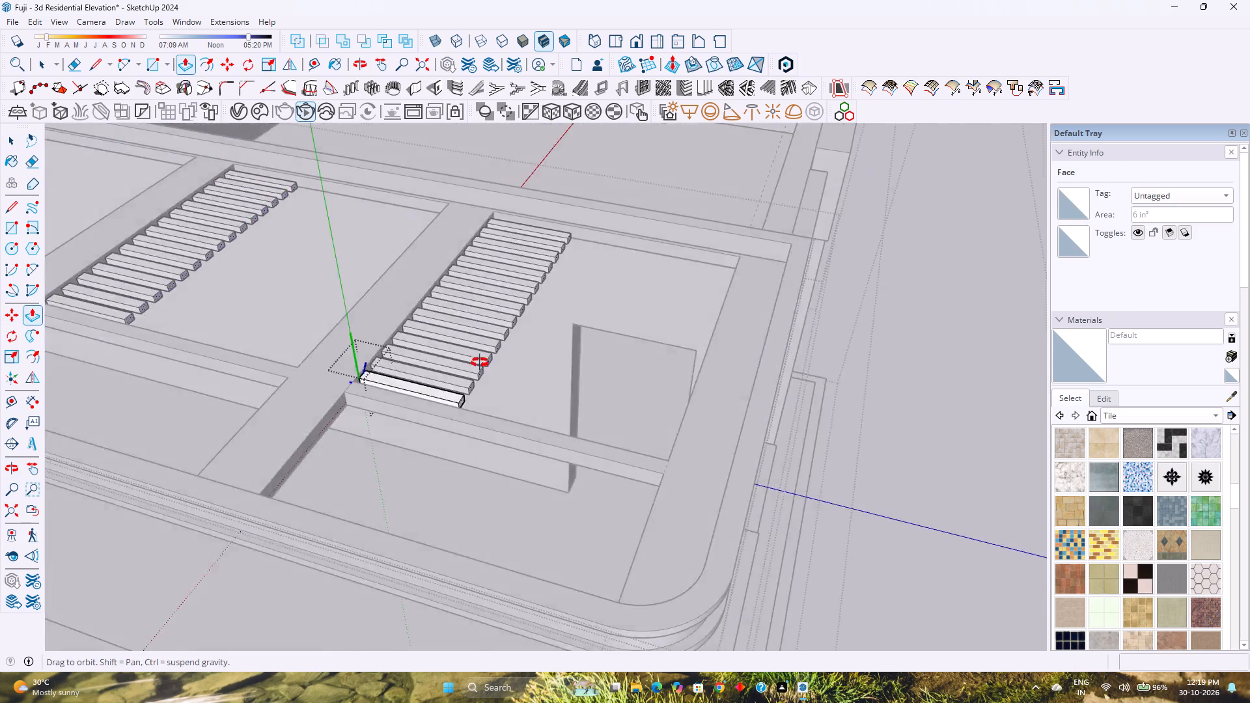
middle_click_drag(480, 363, 607, 374)
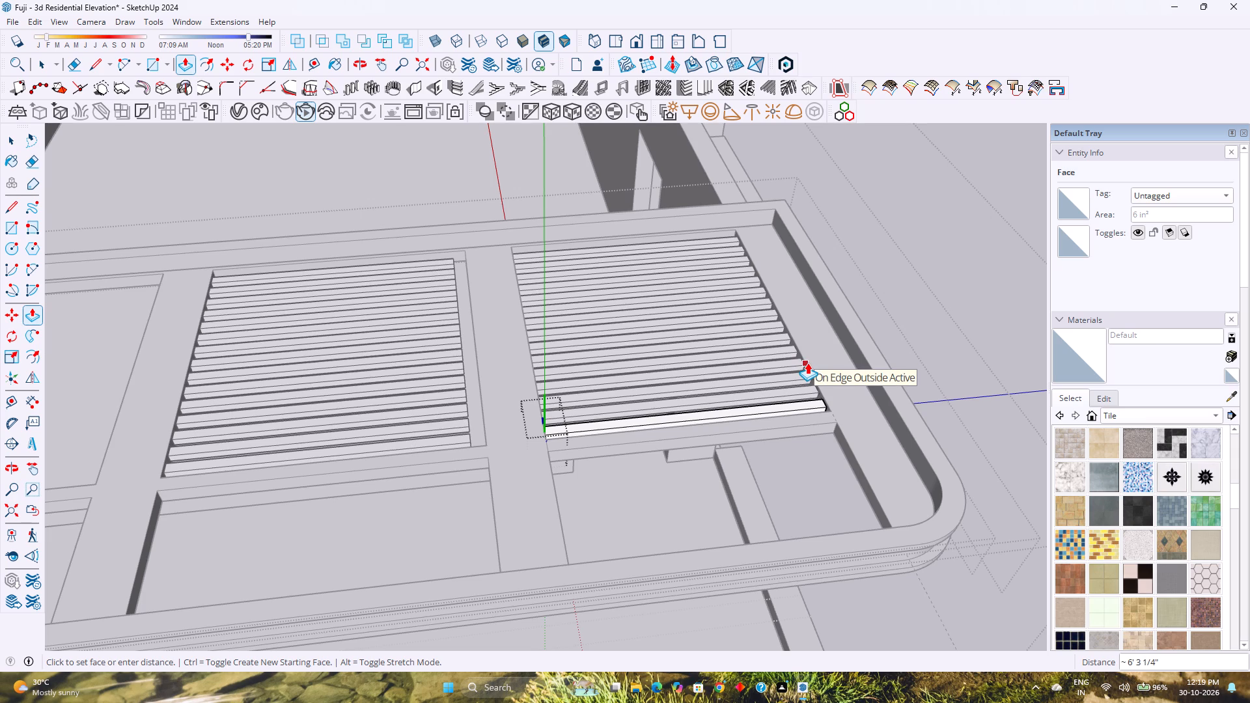
left_click(786, 329)
scroll(773, 337, "down", 5)
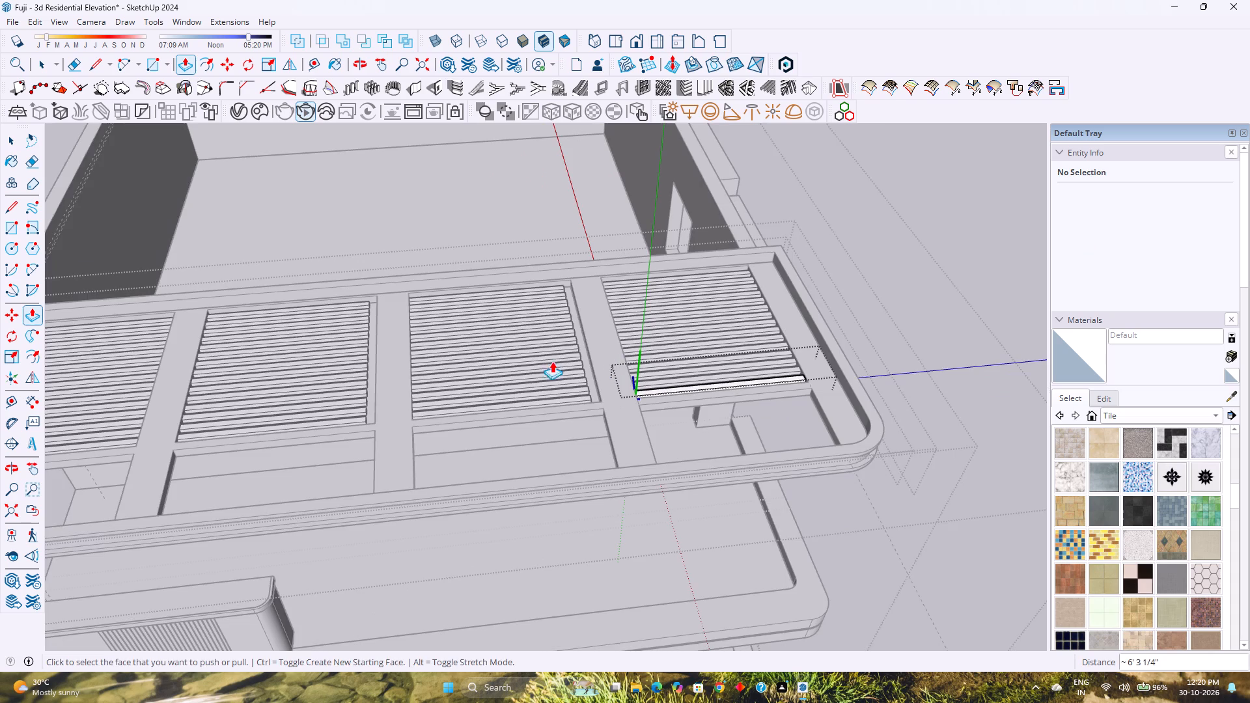
middle_click_drag(527, 362, 706, 390, "shift")
middle_click(706, 390, "shift")
scroll(607, 403, "up", 2)
middle_click_drag(607, 403, 370, 389)
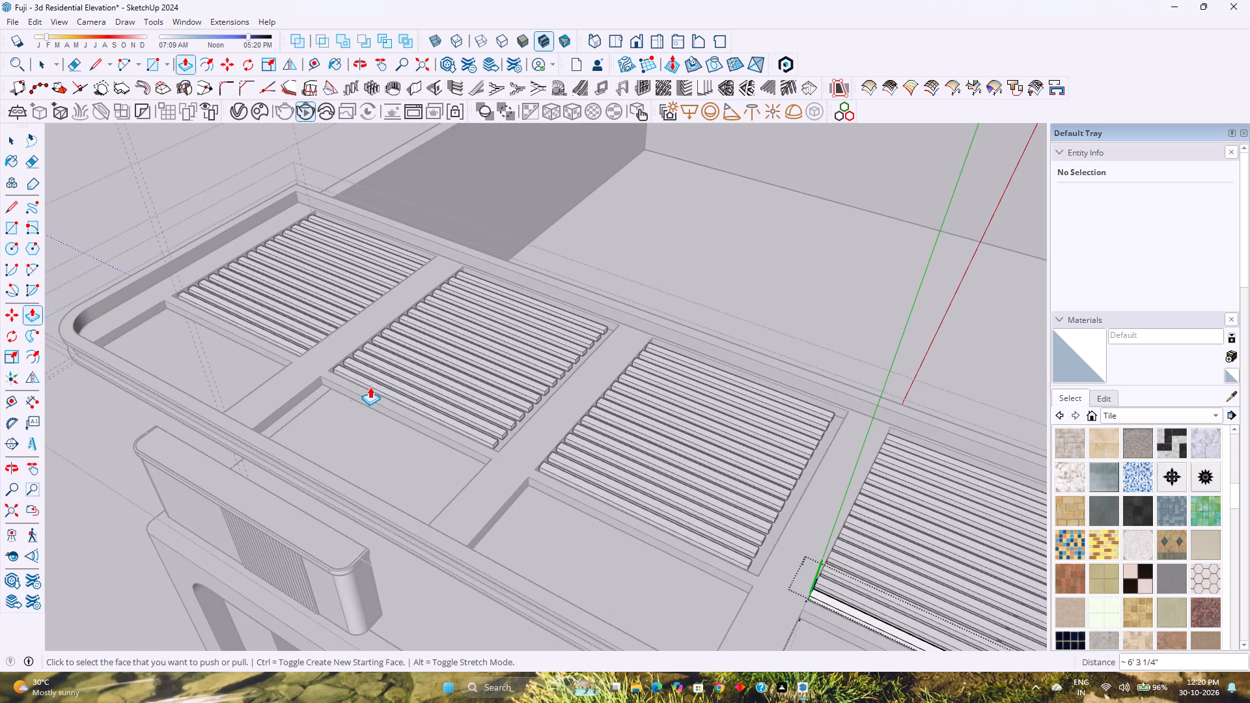
key("space")
scroll(469, 387, "up", 3)
key("Escape")
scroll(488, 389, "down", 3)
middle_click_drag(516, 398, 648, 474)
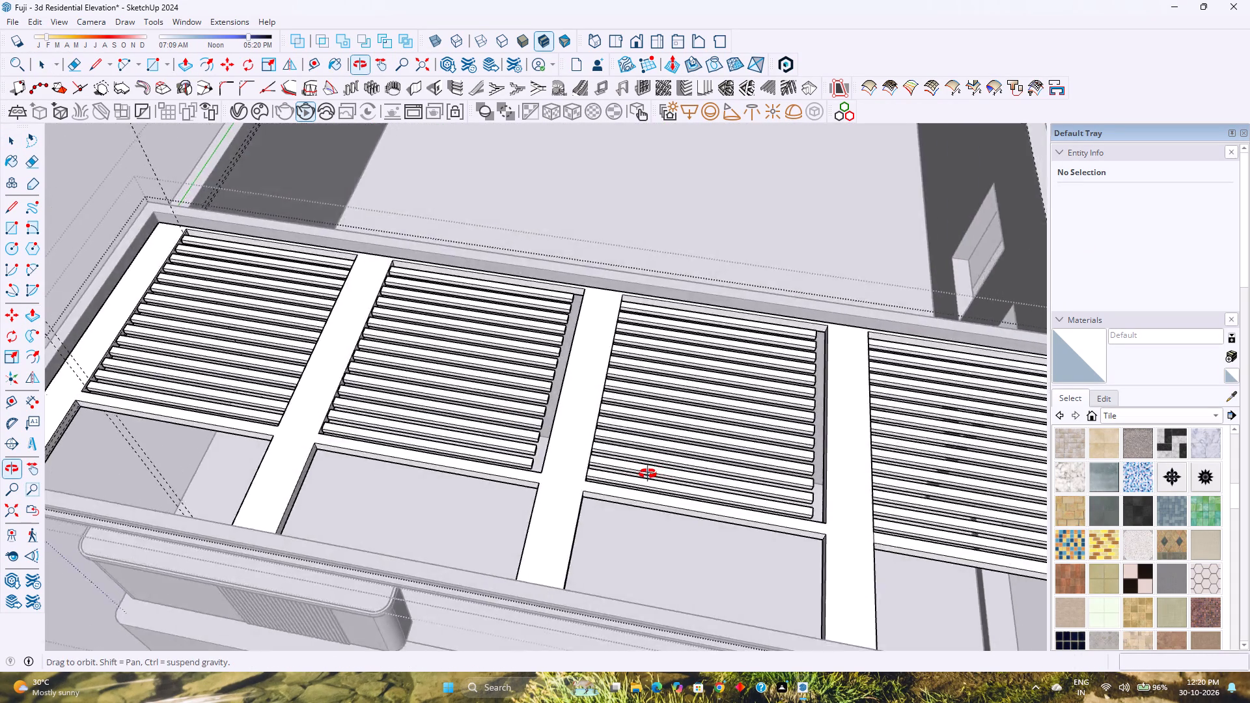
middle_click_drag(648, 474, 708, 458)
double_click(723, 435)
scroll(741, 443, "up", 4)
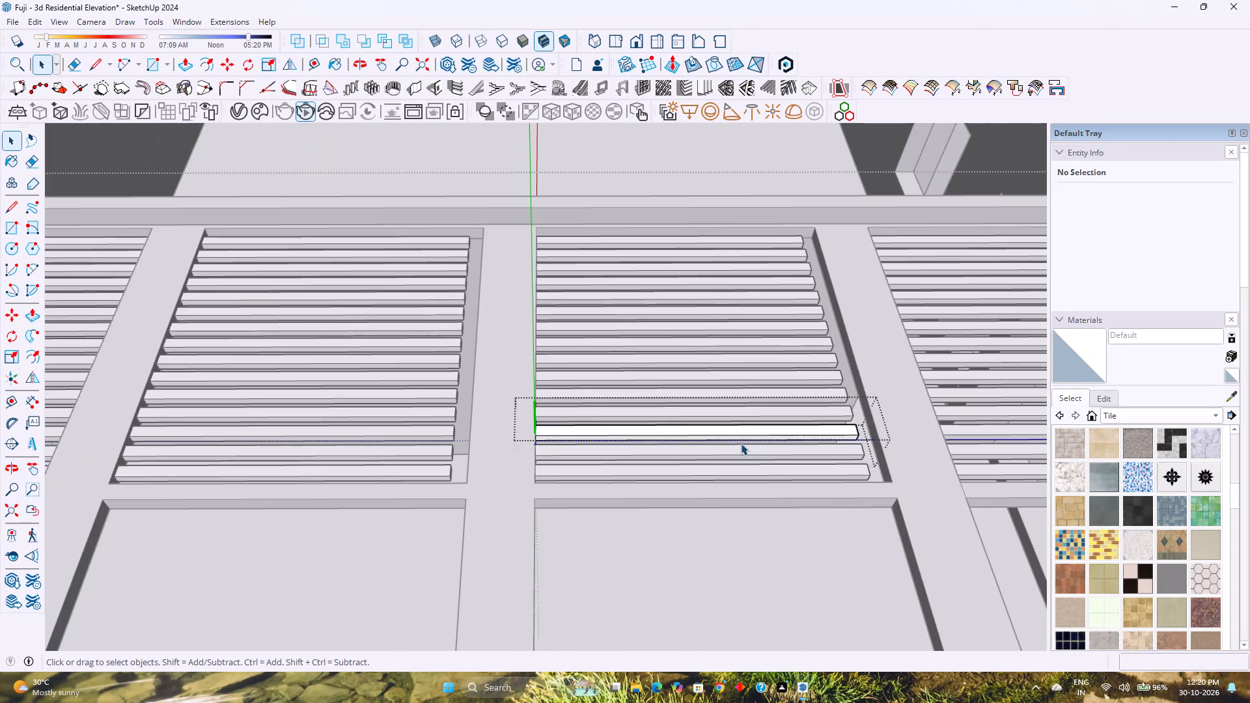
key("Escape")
Select all 15 slats in the third bay and scale them lengthwise by about 1.04 to reach the adjoining cross beam.
left_click(827, 469)
left_click(820, 455, "ctrl")
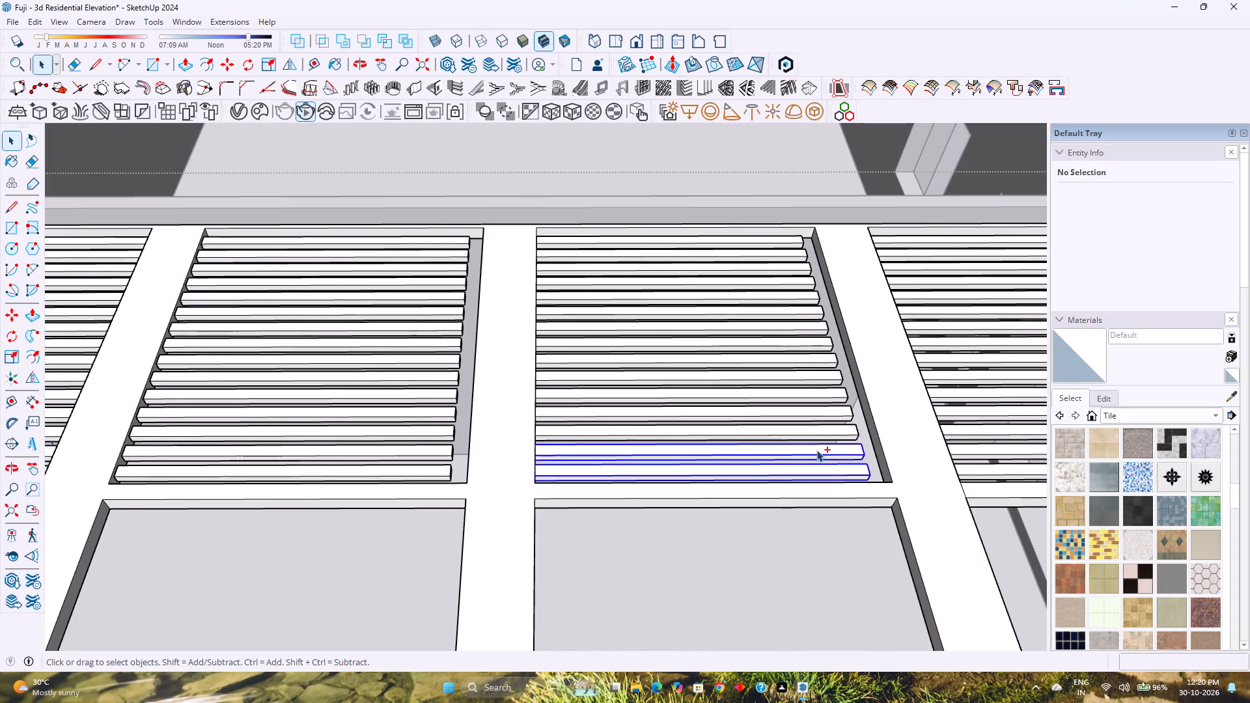
left_click(803, 433, "ctrl")
left_click(796, 415, "ctrl")
left_click(770, 390, "ctrl")
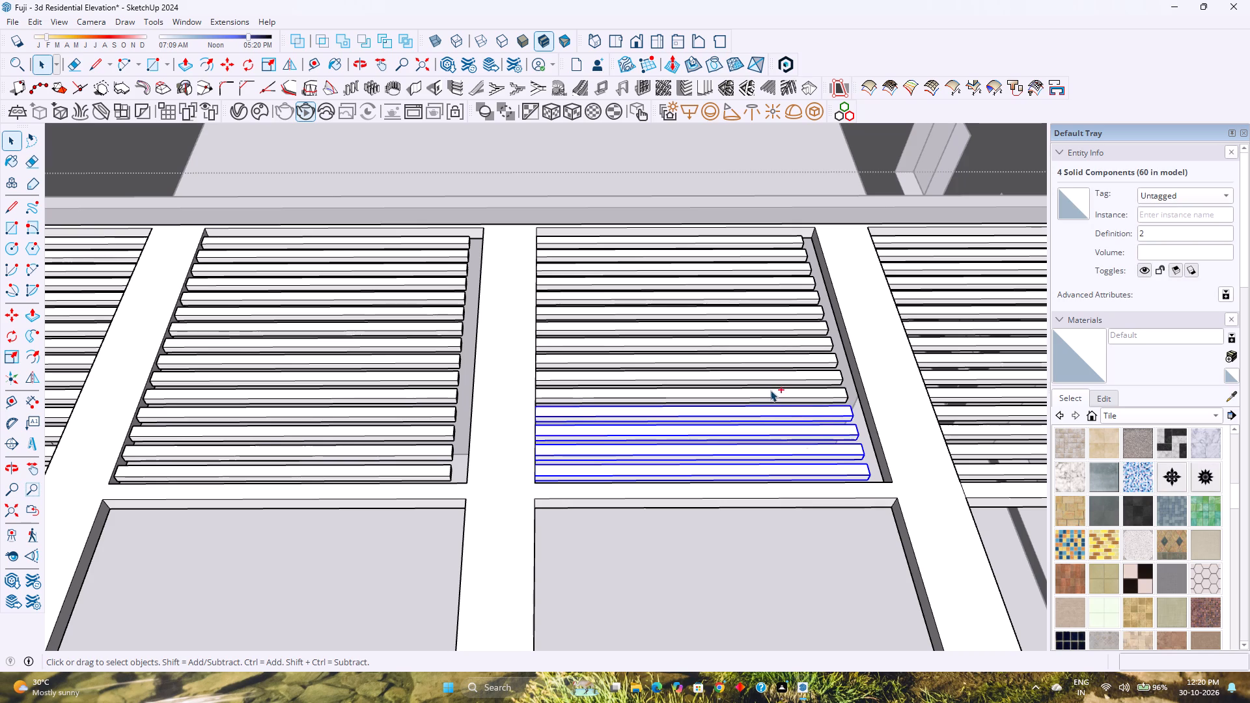
left_click(768, 375, "ctrl")
left_click(760, 355, "ctrl")
left_click(758, 343, "ctrl")
left_click(757, 329, "ctrl")
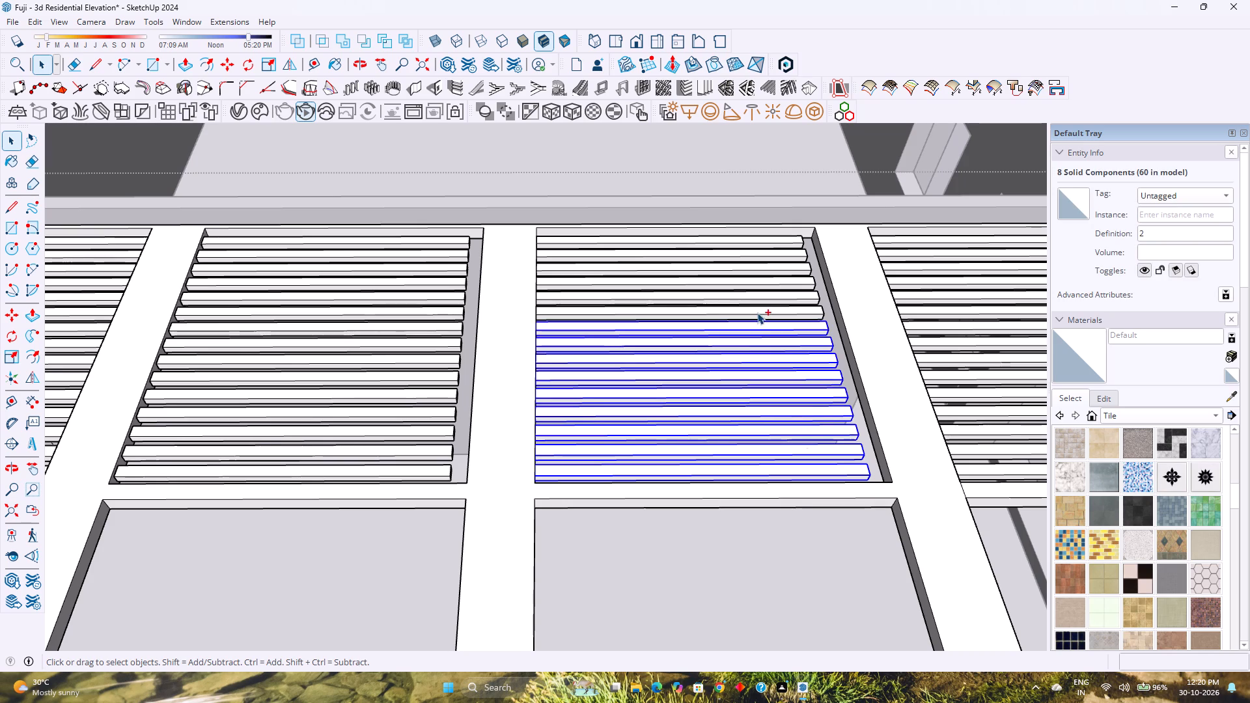
left_click(757, 312, "ctrl")
left_click(757, 292, "ctrl")
left_click(753, 281, "ctrl")
left_click(753, 262, "ctrl")
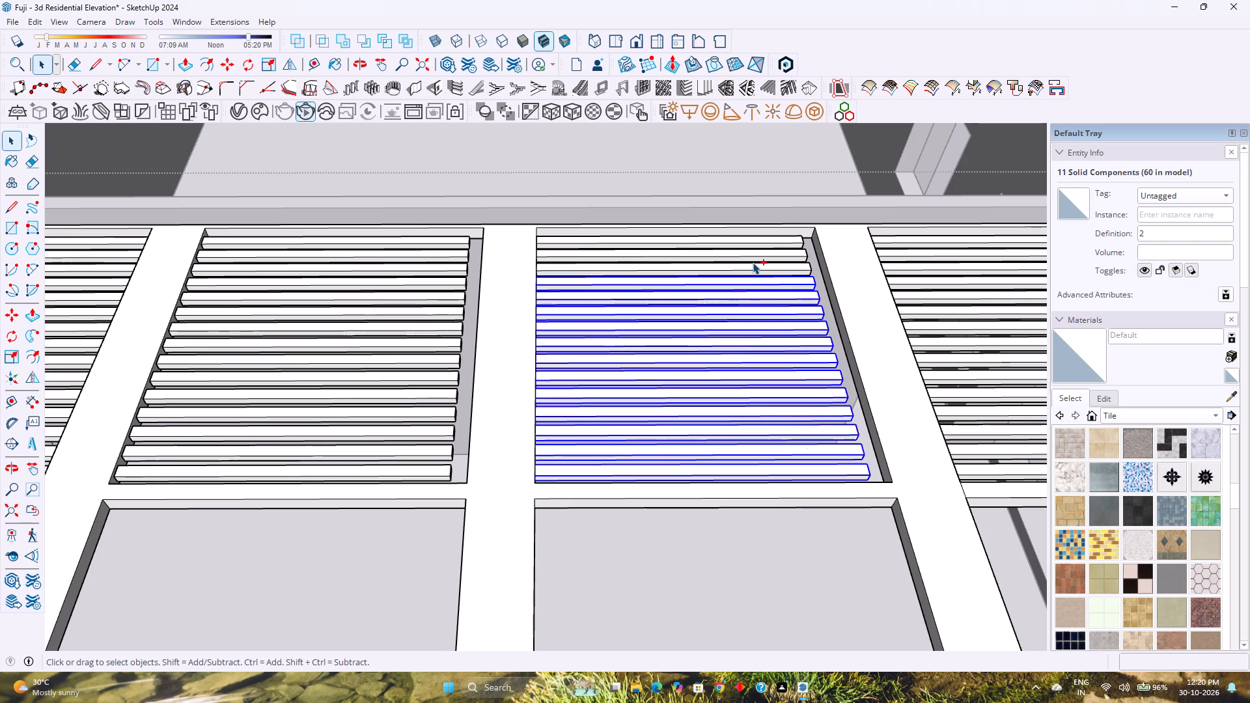
left_click(755, 253, "ctrl")
left_click(758, 245, "ctrl")
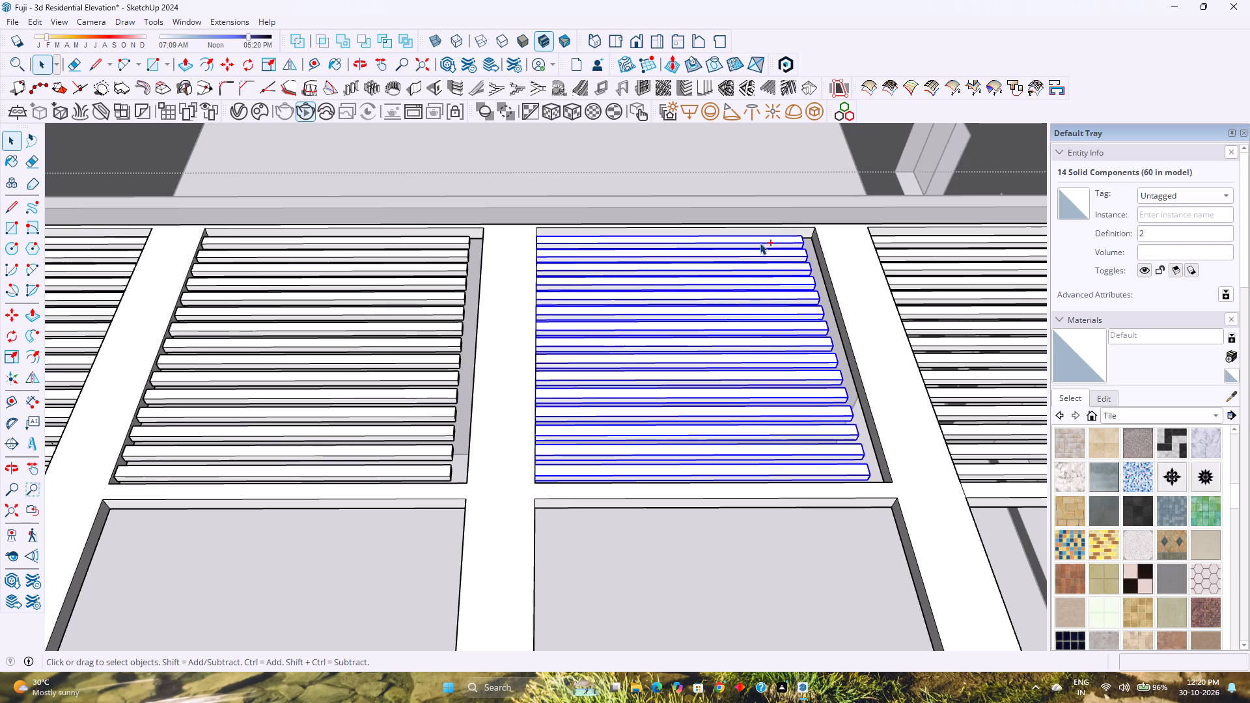
middle_click_drag(822, 383, 680, 444)
middle_click(680, 444)
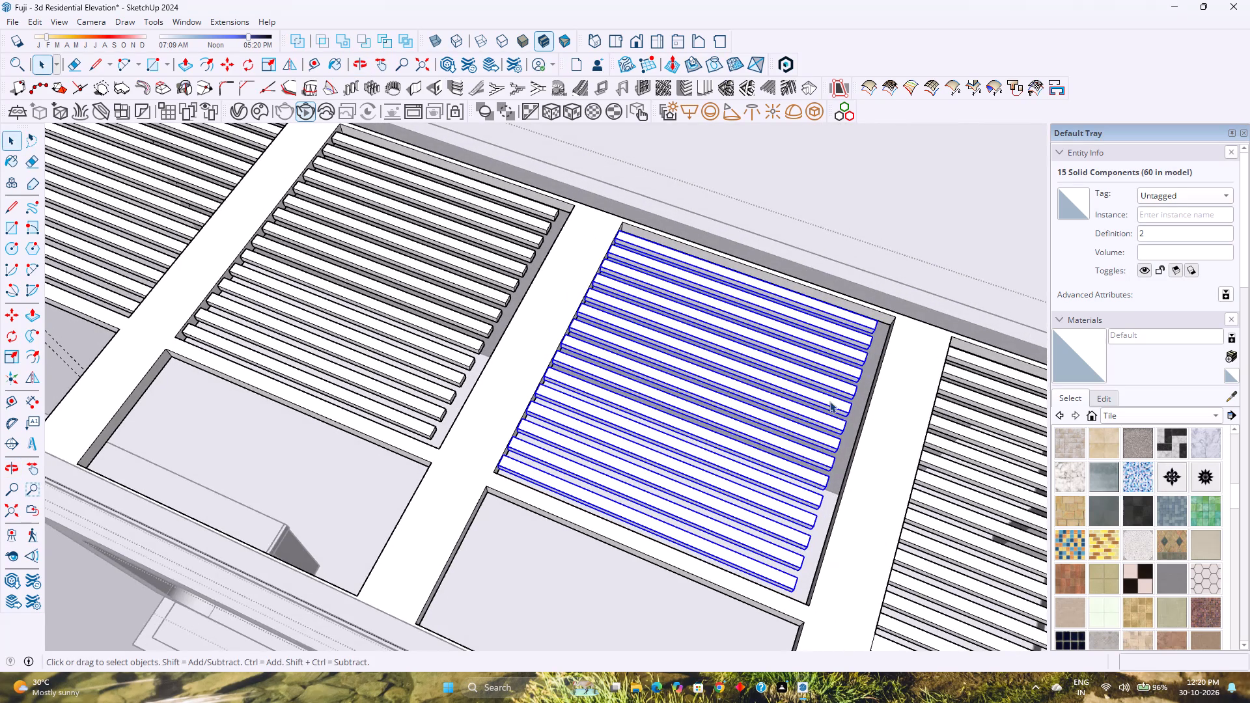
key("s")
scroll(835, 465, "up", 5)
middle_click_drag(839, 454, 785, 419)
middle_click(785, 419)
left_click(751, 363)
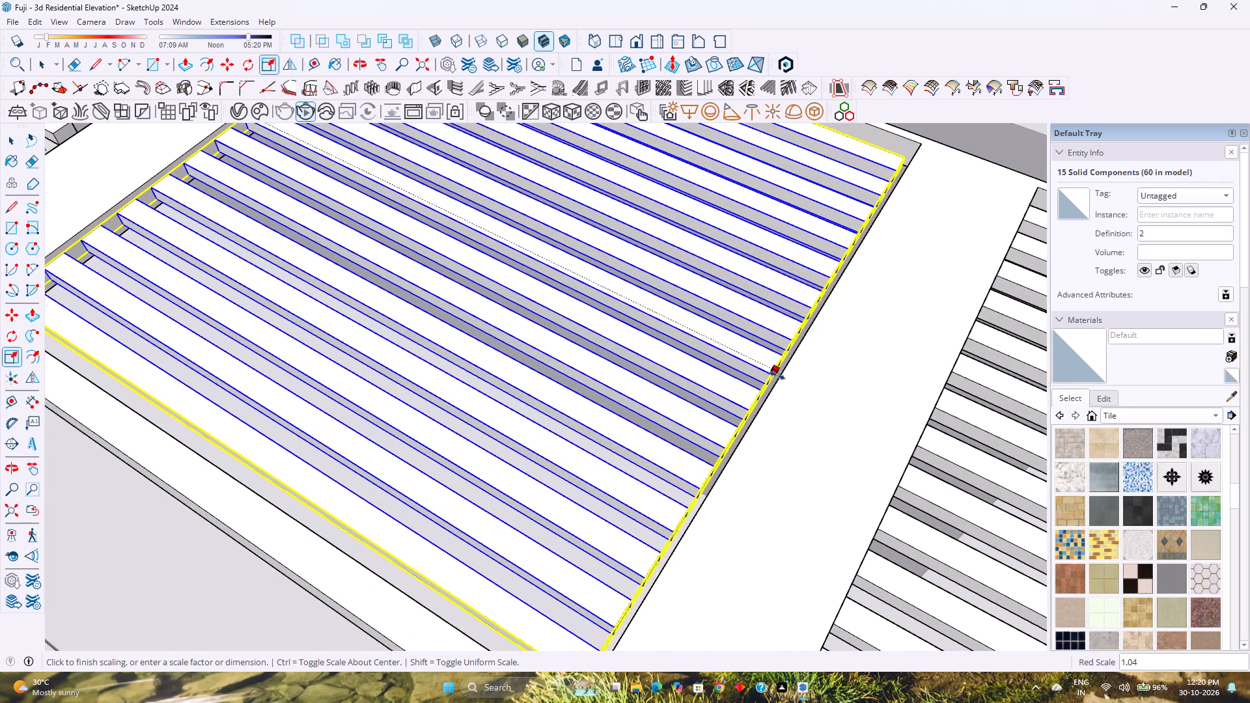
left_click(779, 377)
Select all 15 slats in the second bay and scale them lengthwise to reach the adjoining cross beam.
scroll(673, 433, "down", 8)
middle_click_drag(469, 448, 803, 536, "shift")
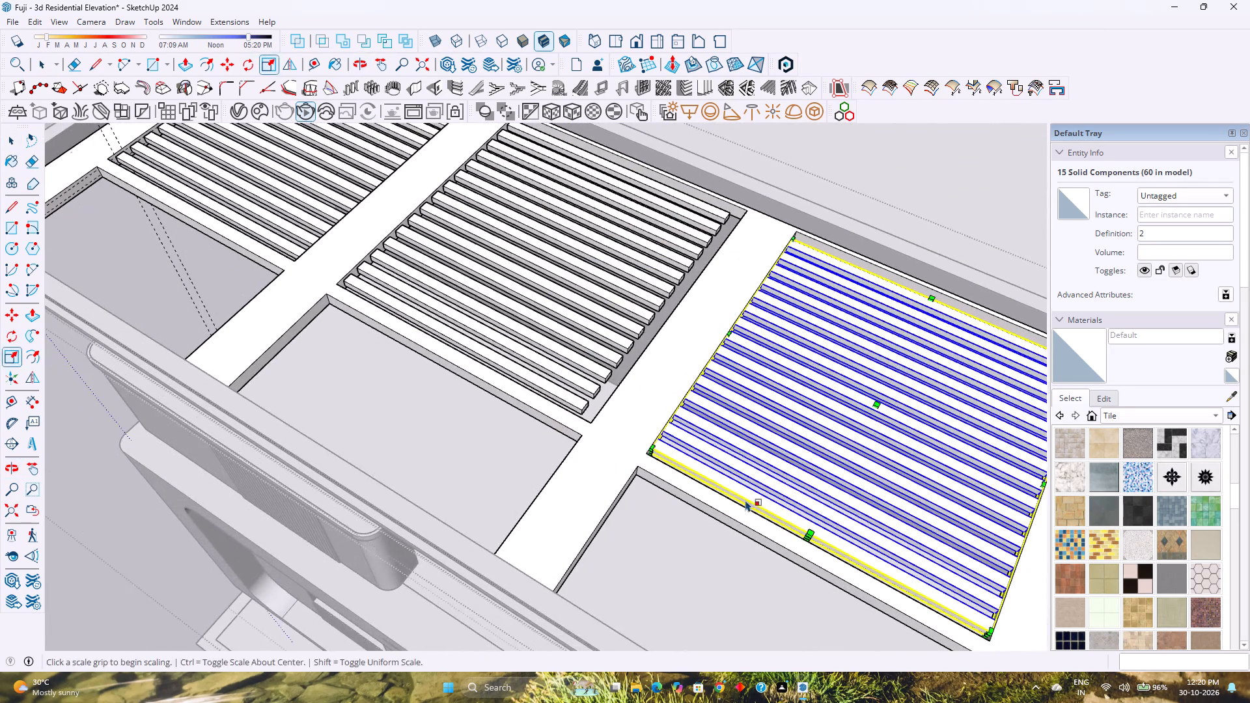
middle_click_drag(743, 500, 695, 502, "shift")
middle_click_drag(676, 502, 892, 538)
middle_click(892, 538)
scroll(885, 532, "up", 1)
key("space")
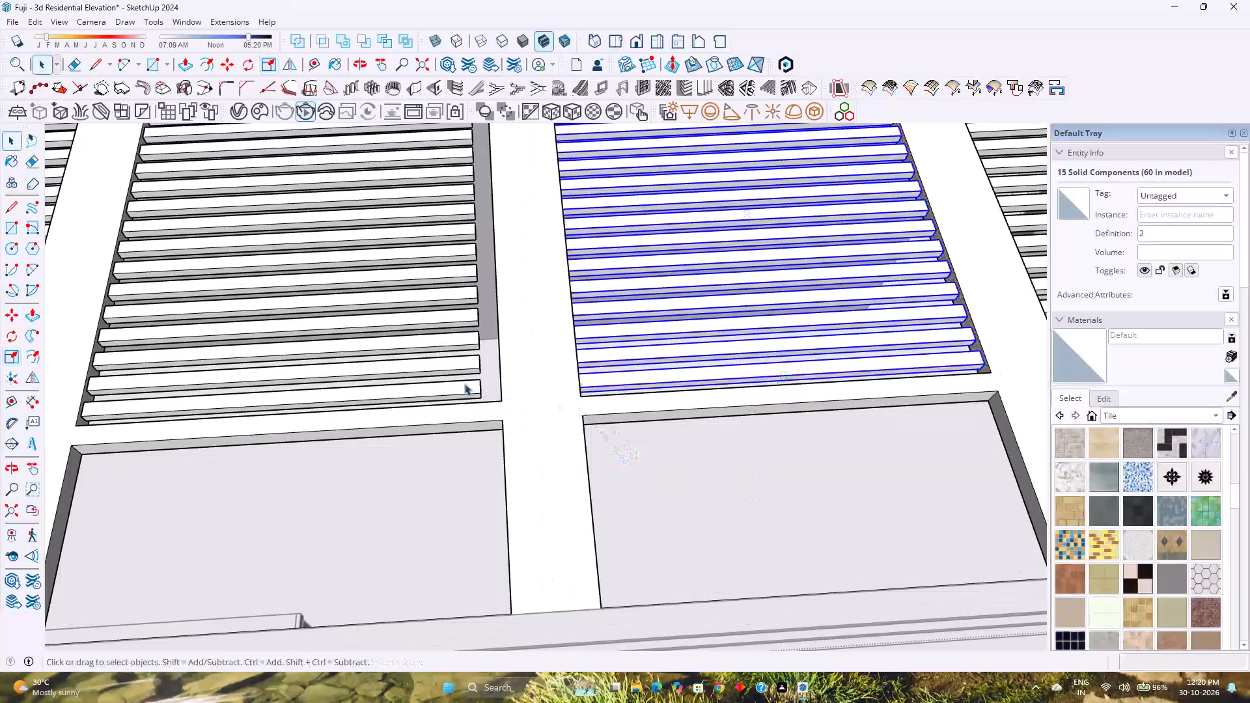
left_click(458, 385)
left_click(473, 366)
left_click(412, 346, "ctrl")
left_click(425, 326, "ctrl")
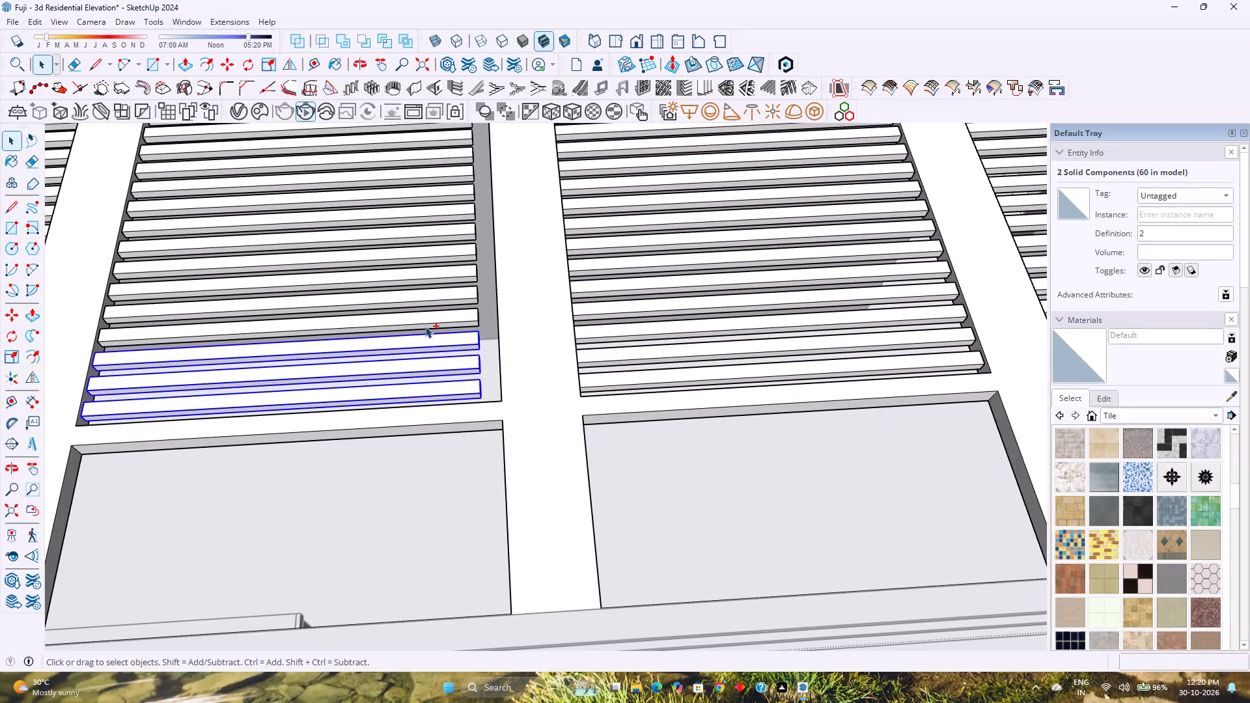
middle_click_drag(425, 314, 507, 439, "shift")
middle_click(507, 439, "shift")
left_click(504, 416, "ctrl")
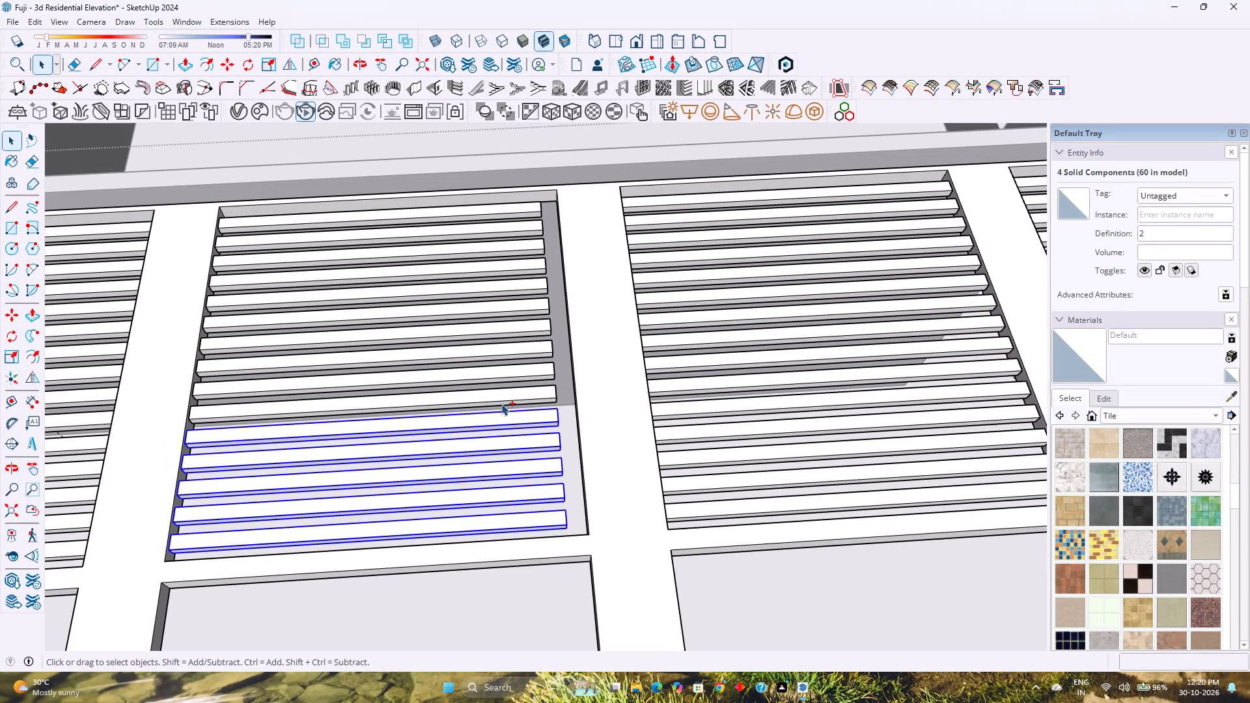
left_click(499, 394, "ctrl")
left_click(495, 371, "ctrl")
middle_click_drag(500, 361, 614, 539, "ctrl")
middle_click(614, 539, "ctrl")
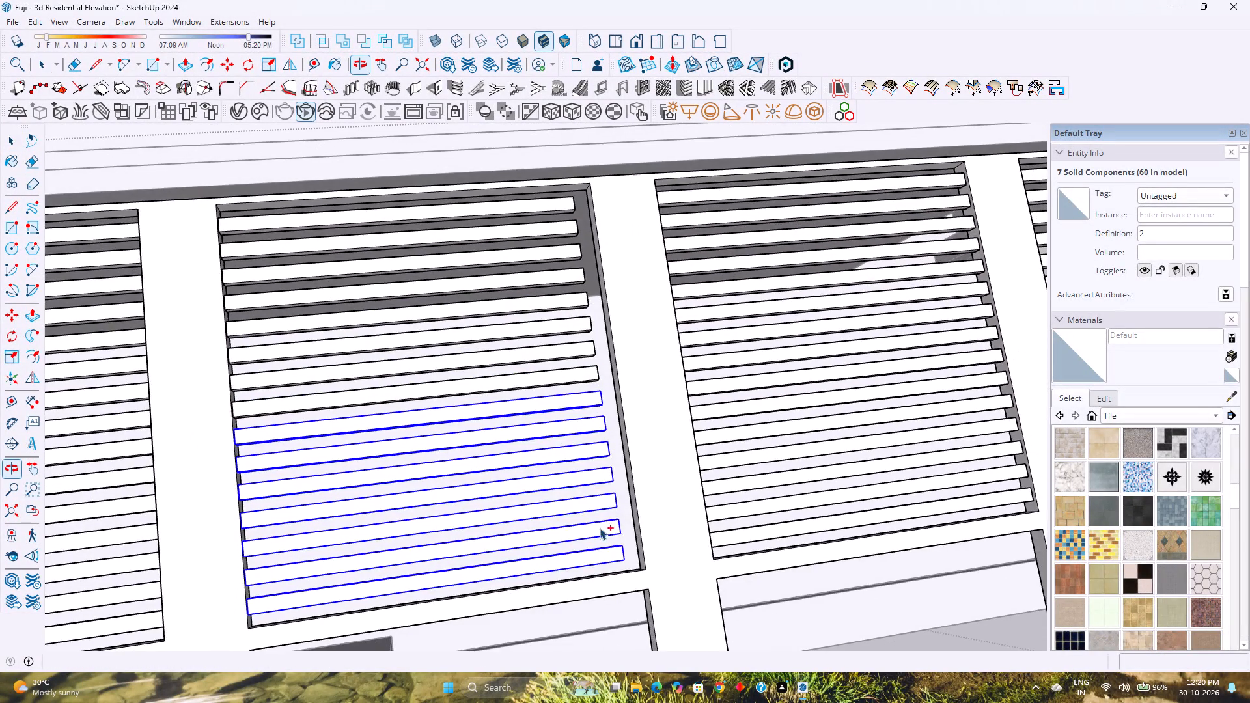
middle_click_drag(518, 418, 501, 452, "ctrl")
left_click_drag(503, 528, 381, 343, "ctrl")
middle_click_drag(483, 437, 410, 359, "ctrl")
scroll(410, 355, "down", 3)
middle_click_drag(409, 364, 539, 514, "shift")
middle_click_drag(424, 502, 332, 399)
middle_click_drag(334, 398, 459, 478, "shift")
middle_click_drag(448, 485, 407, 421)
scroll(407, 419, "down", 3)
key("s")
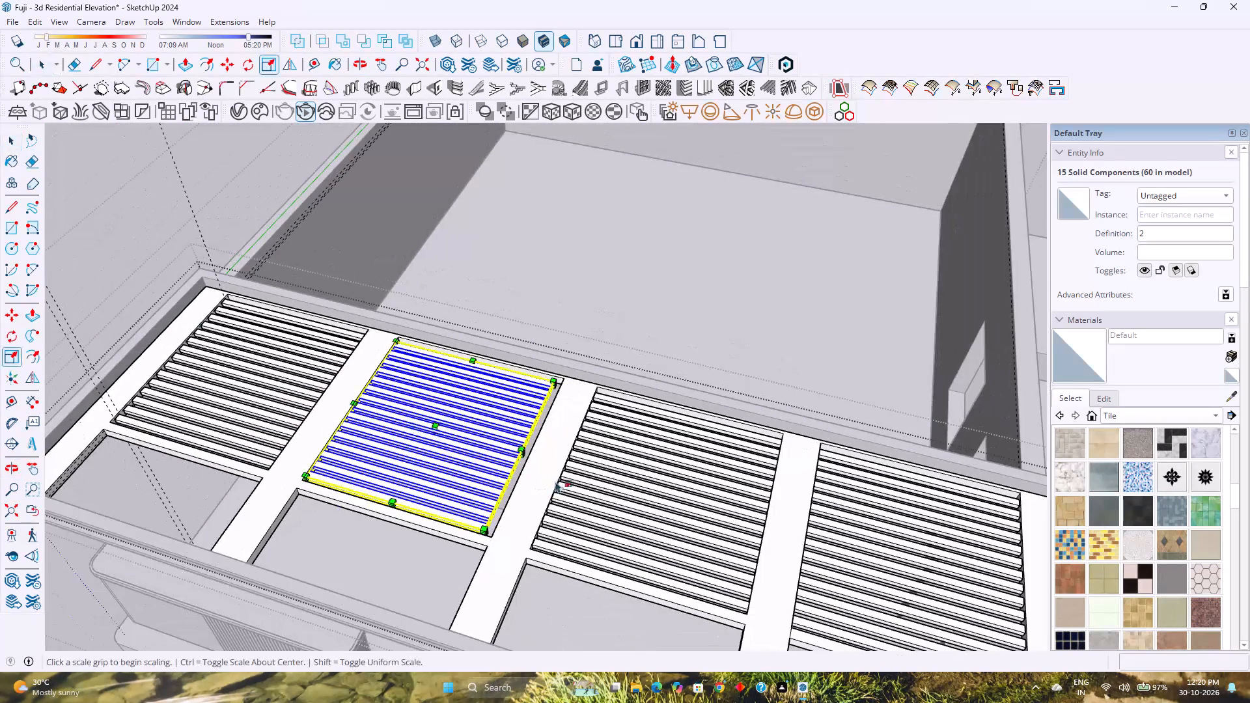
scroll(551, 481, "up", 10)
left_click(509, 439)
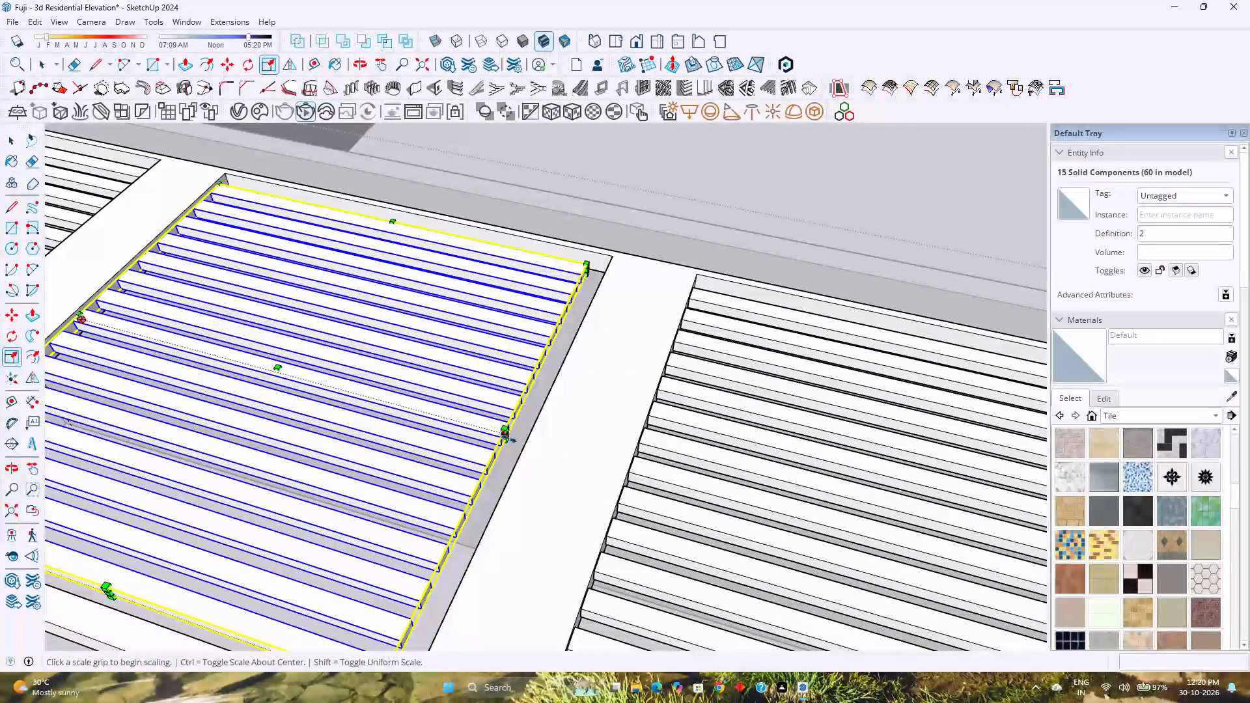
left_click(532, 430)
scroll(528, 432, "down", 4)
middle_click_drag(529, 435, 674, 494)
middle_click_drag(516, 501, 631, 460)
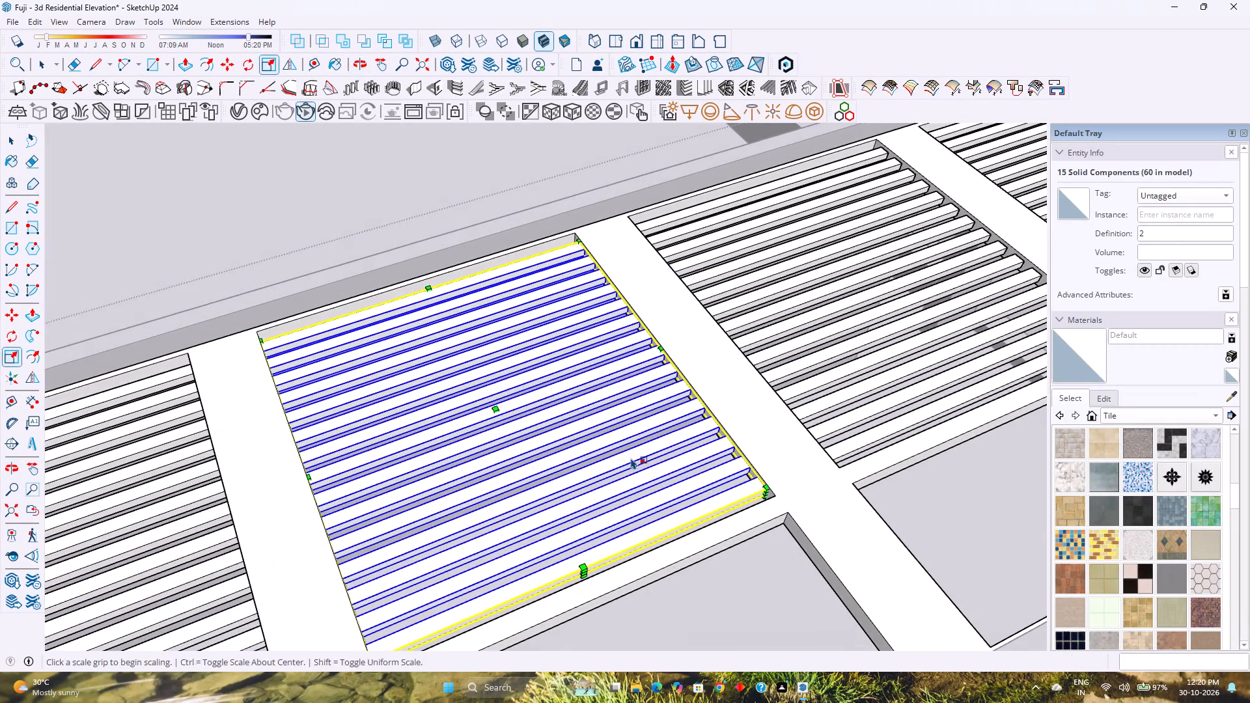
key("space")
key("Escape")
Save the model.
scroll(622, 458, "down", 8)
middle_click_drag(708, 529, 641, 454)
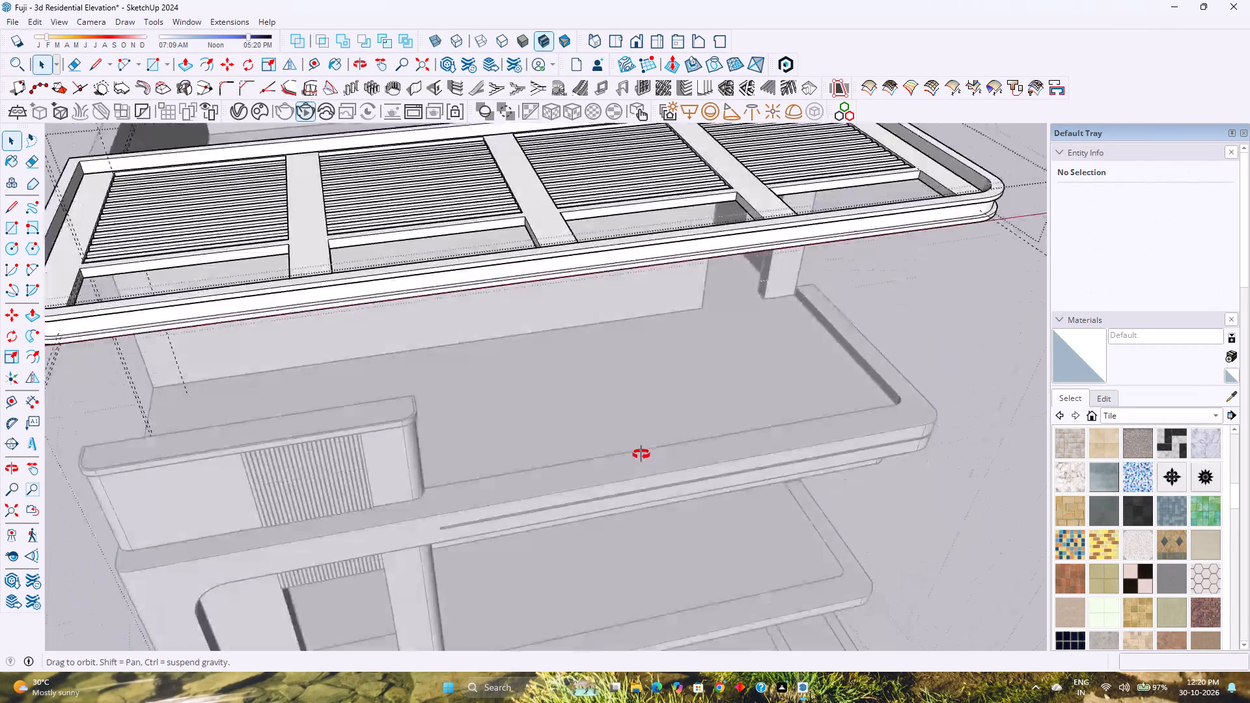
middle_click_drag(641, 454, 642, 454)
middle_click_drag(640, 449, 735, 560, "shift")
key("ctrl+s")
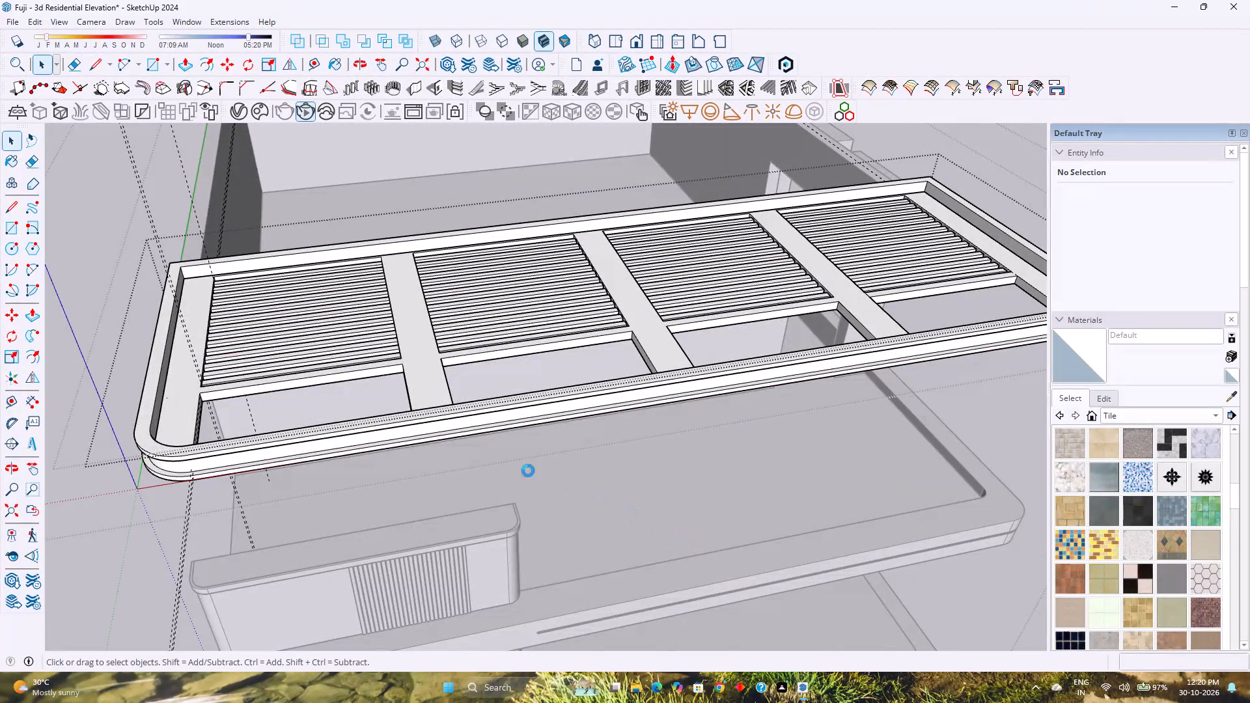
Delete the construction guides.
left_click(40, 21)
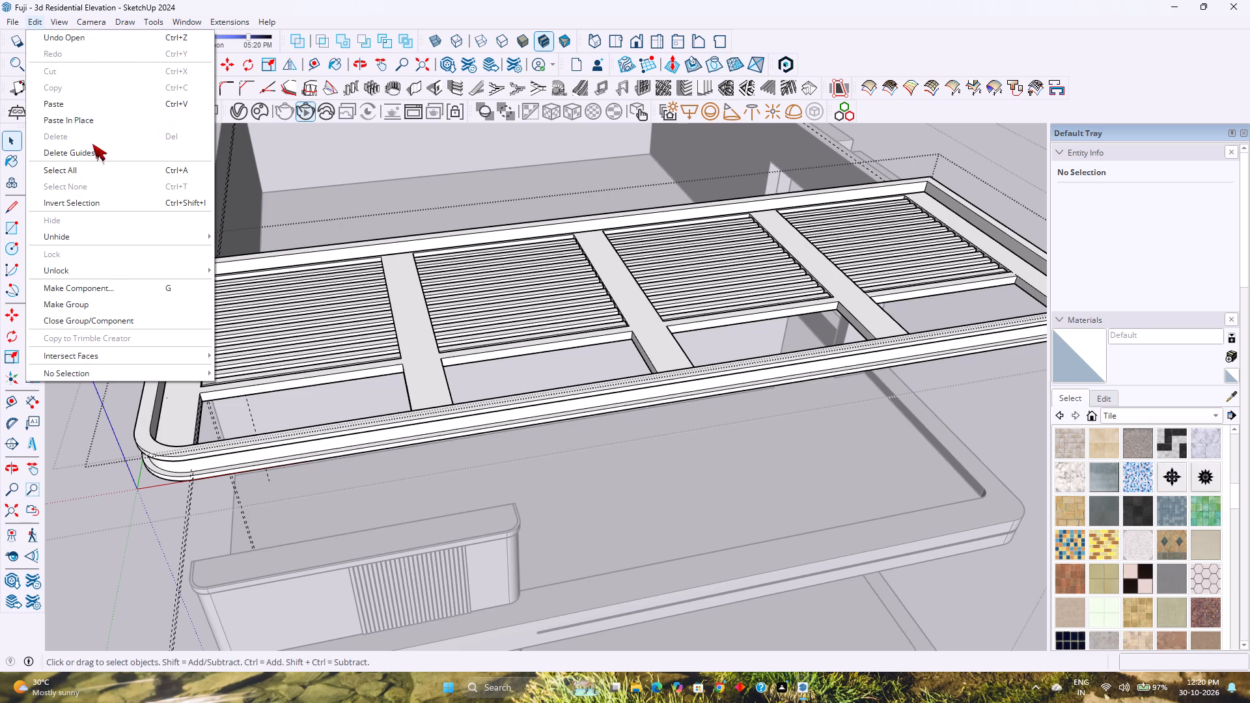
left_click(94, 150)
Examine the slatted roof frame and the building below it from the front, side and above.
middle_click_drag(240, 430, 128, 404)
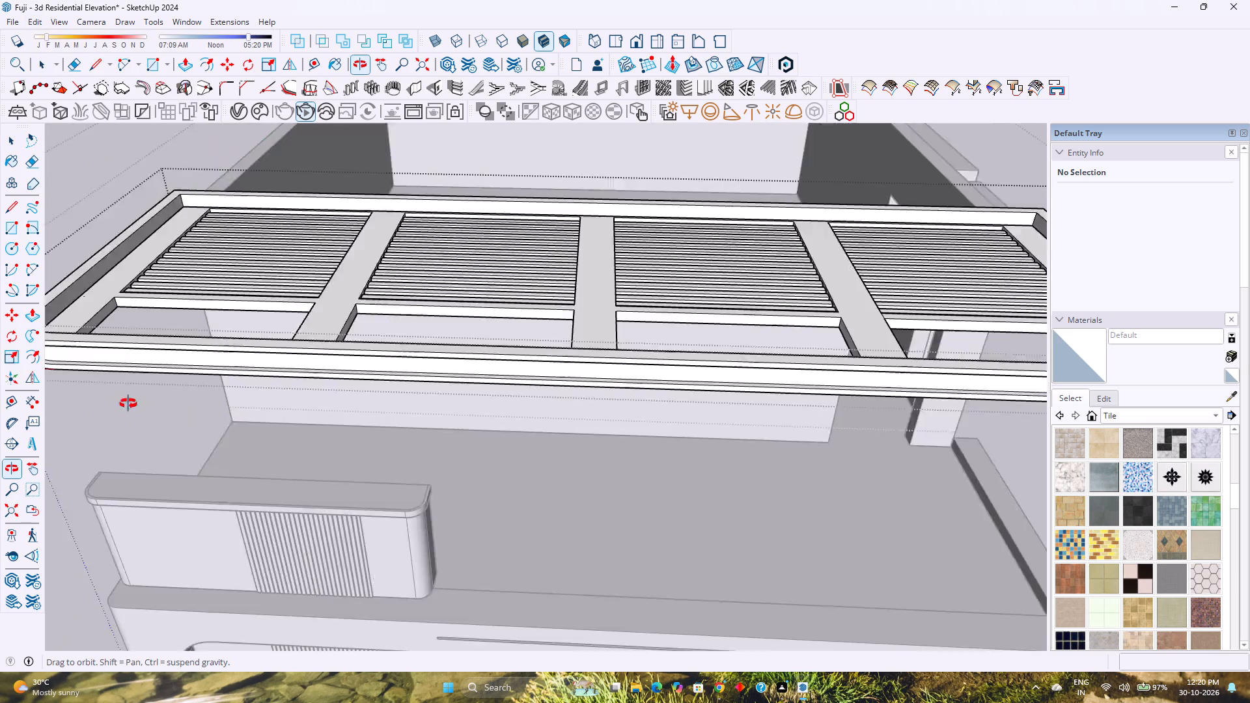
middle_click_drag(128, 404, 102, 362)
middle_click(102, 362)
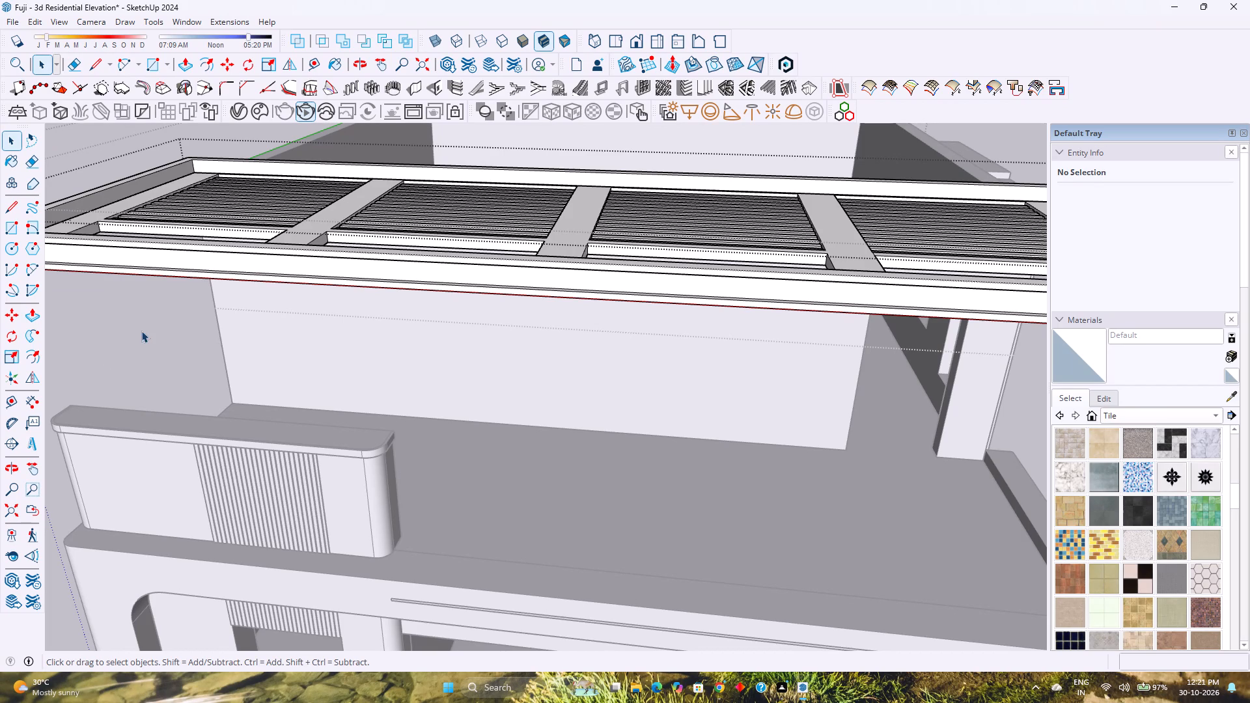
scroll(238, 322, "down", 4)
middle_click_drag(307, 314, 313, 320)
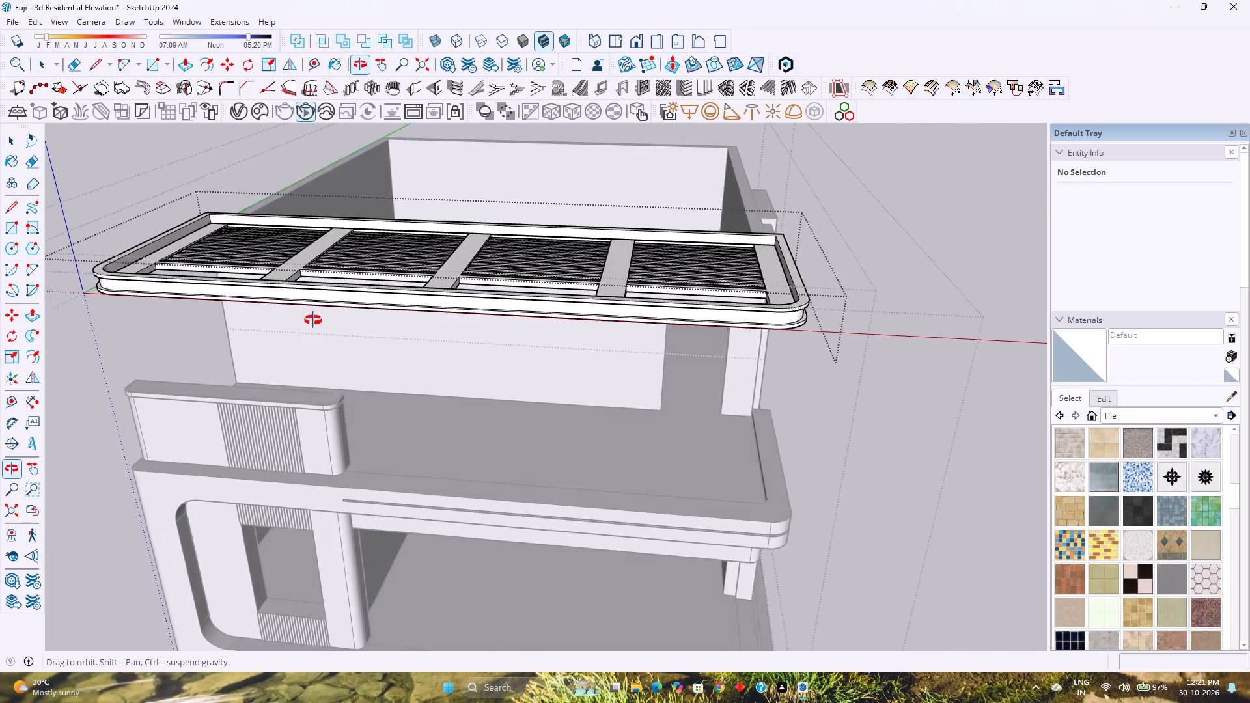
middle_click_drag(313, 320, 564, 296)
middle_click(564, 296)
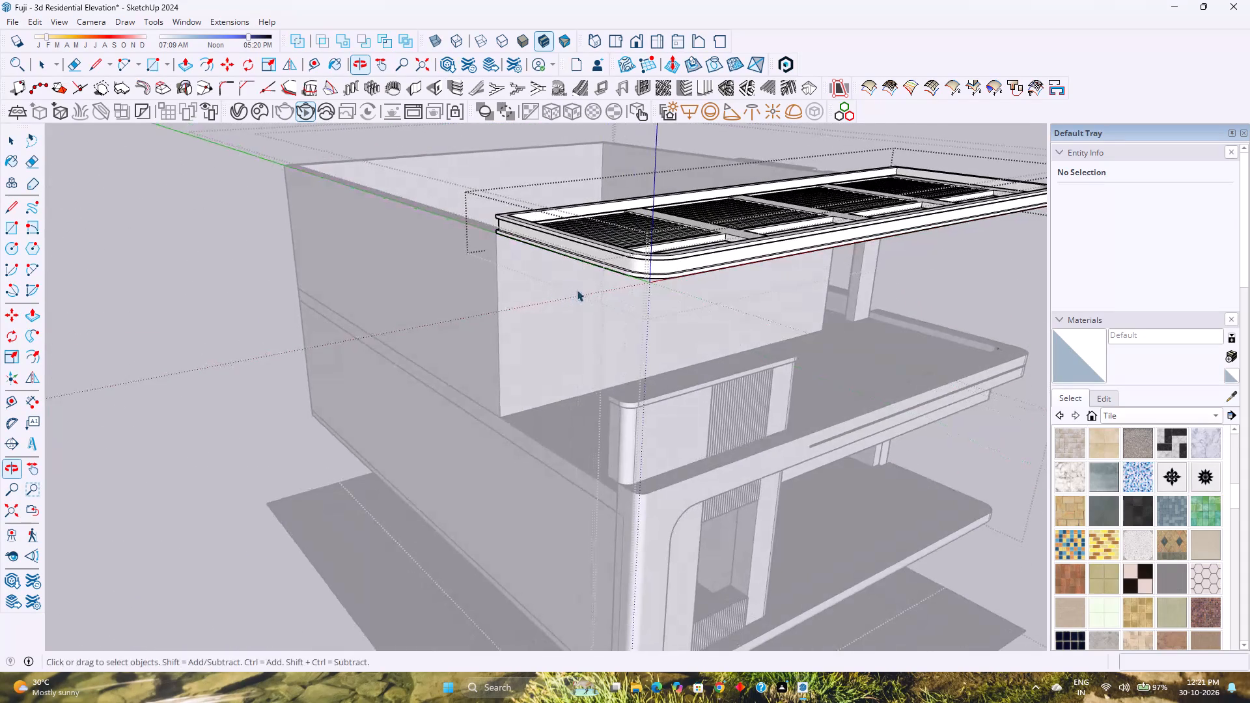
middle_click_drag(721, 300, 717, 436, "shift")
middle_click_drag(727, 435, 543, 454)
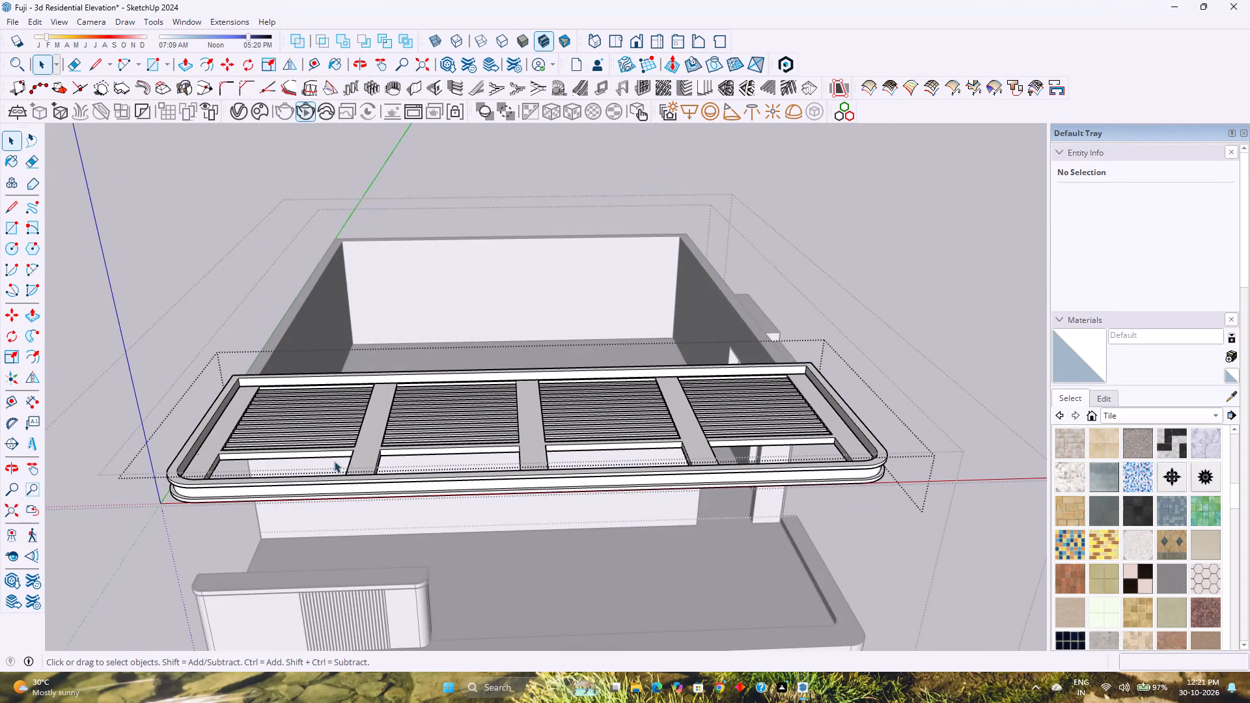
Open the inner cross-beam frame group, inside the roof's outer rim, for editing.
scroll(296, 454, "up", 7)
double_click(302, 458)
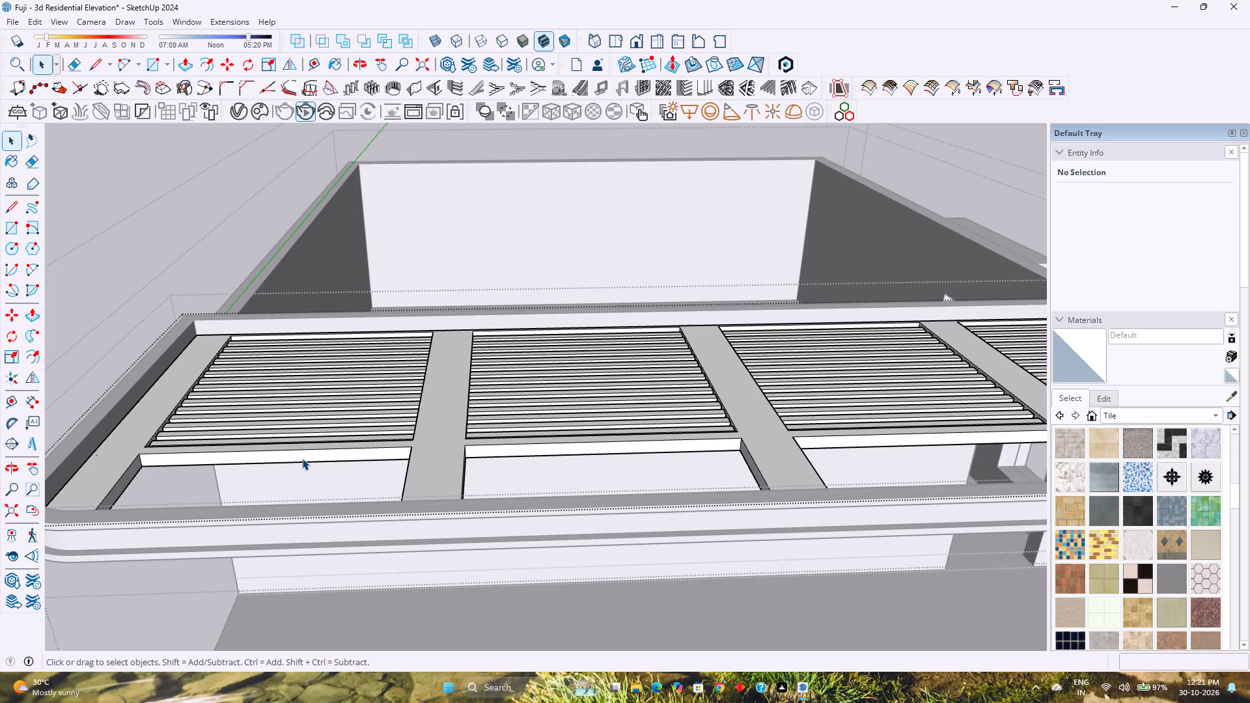
middle_click_drag(324, 469, 339, 455, "shift")
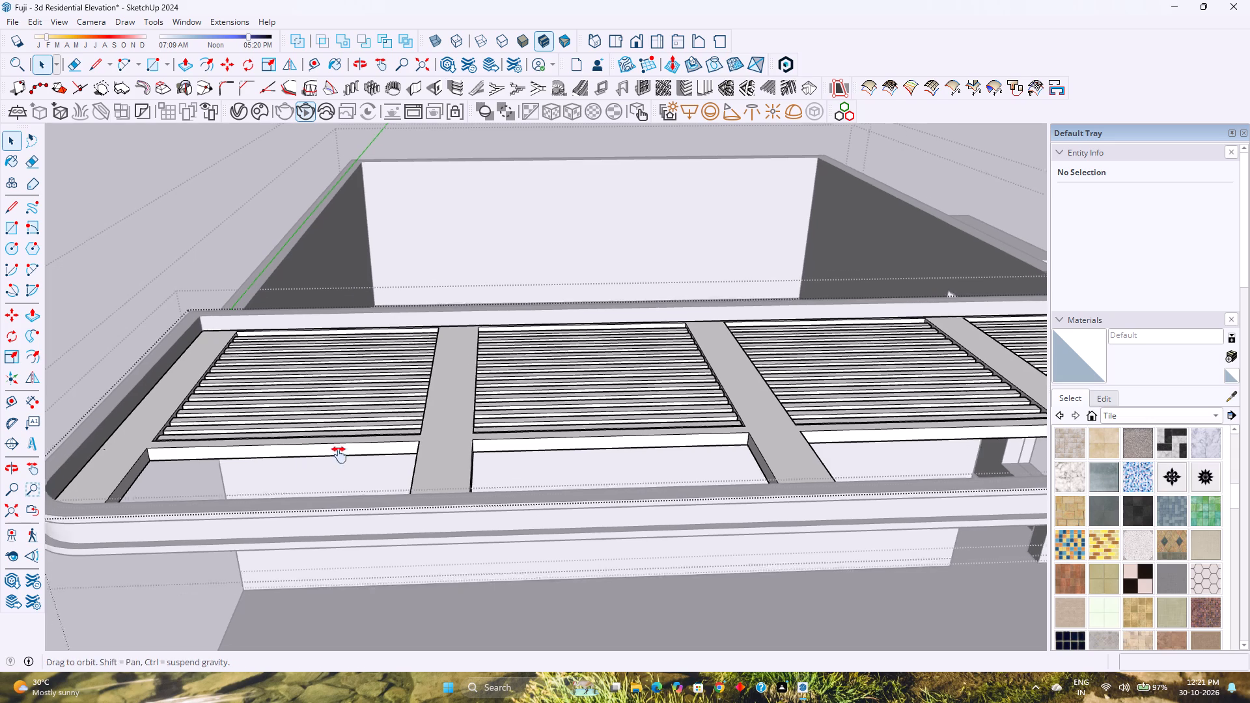
middle_click_drag(339, 455, 380, 416, "shift")
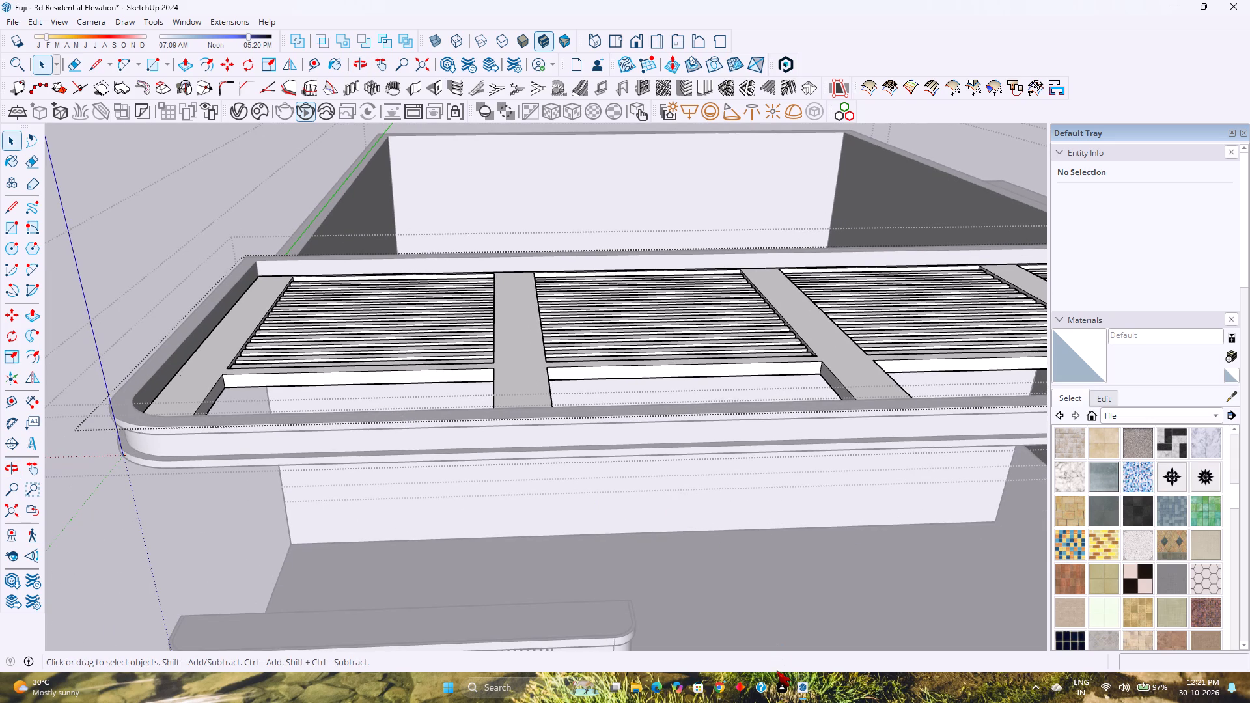
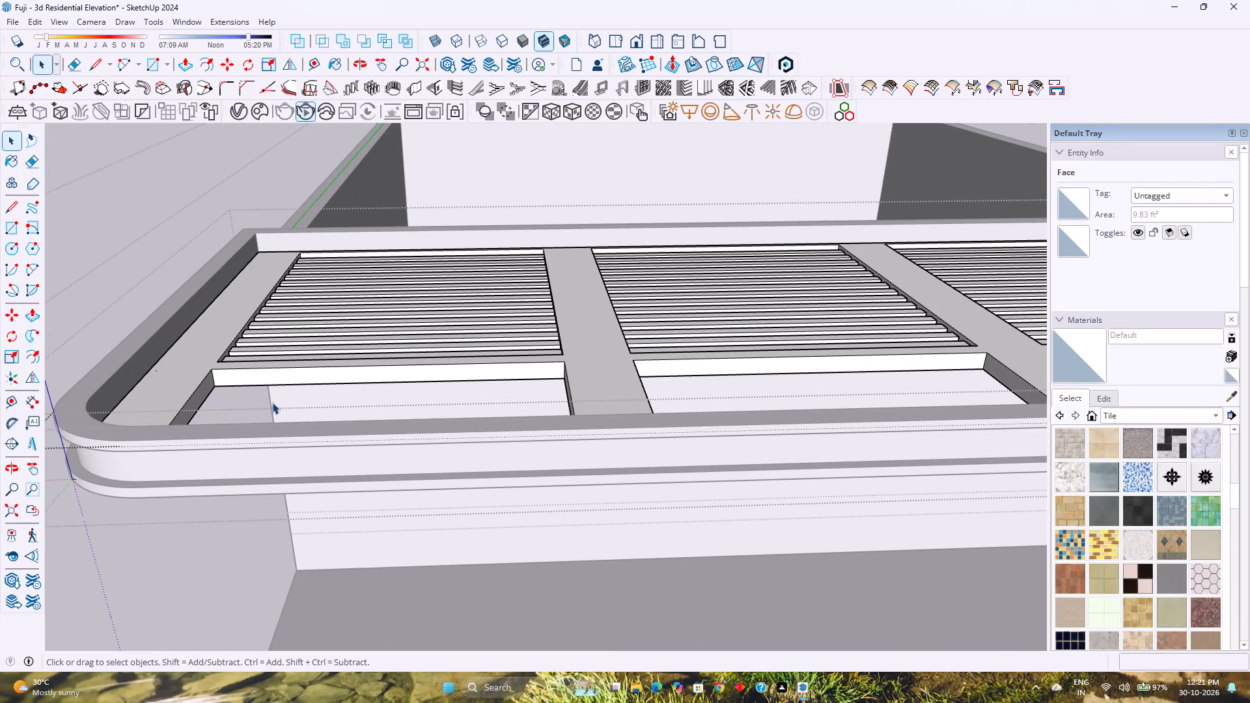
Place vertical guides 2.5 inches in from both ends of the first bay's front cross-beam face.
scroll(279, 398, "up", 3)
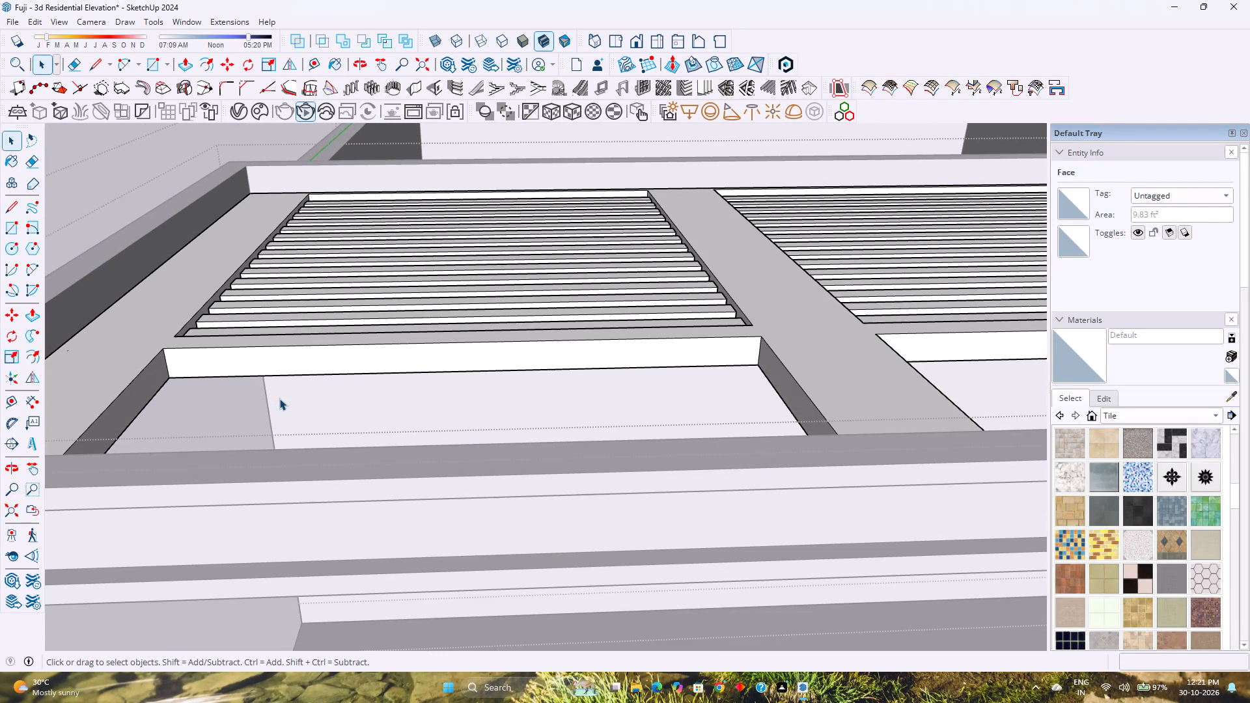
left_click(315, 64)
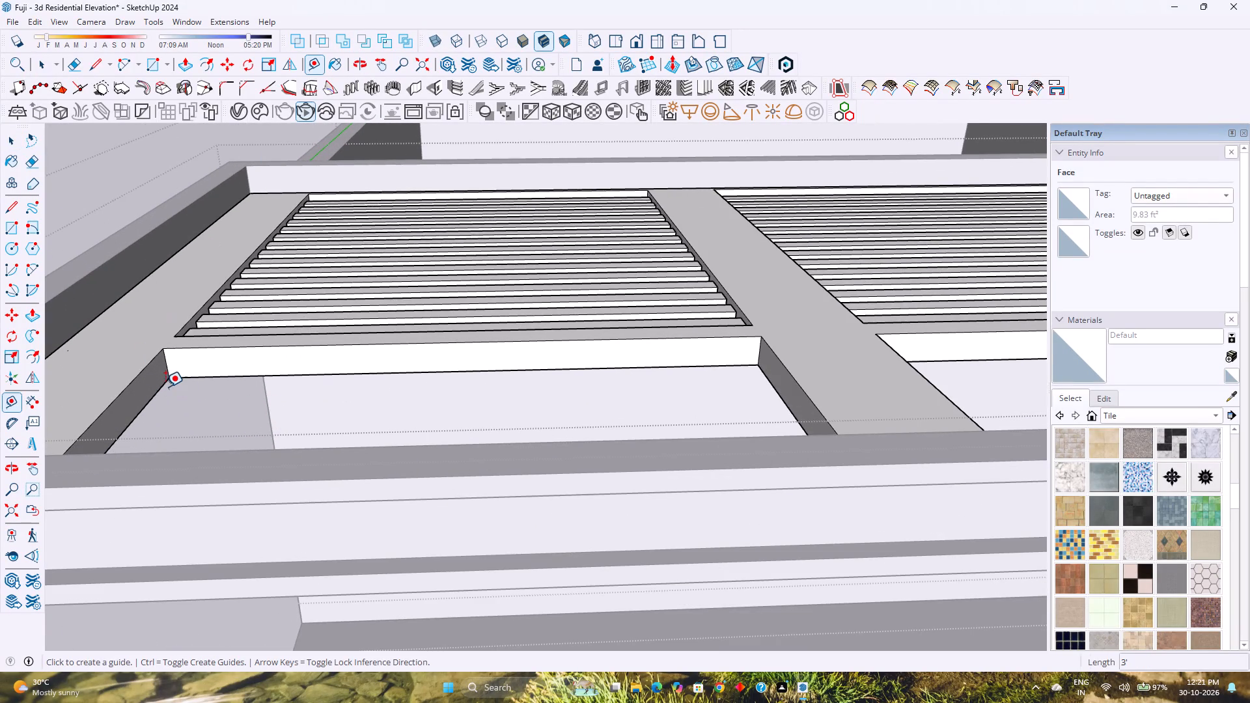
scroll(165, 387, "up", 6)
left_click(173, 361)
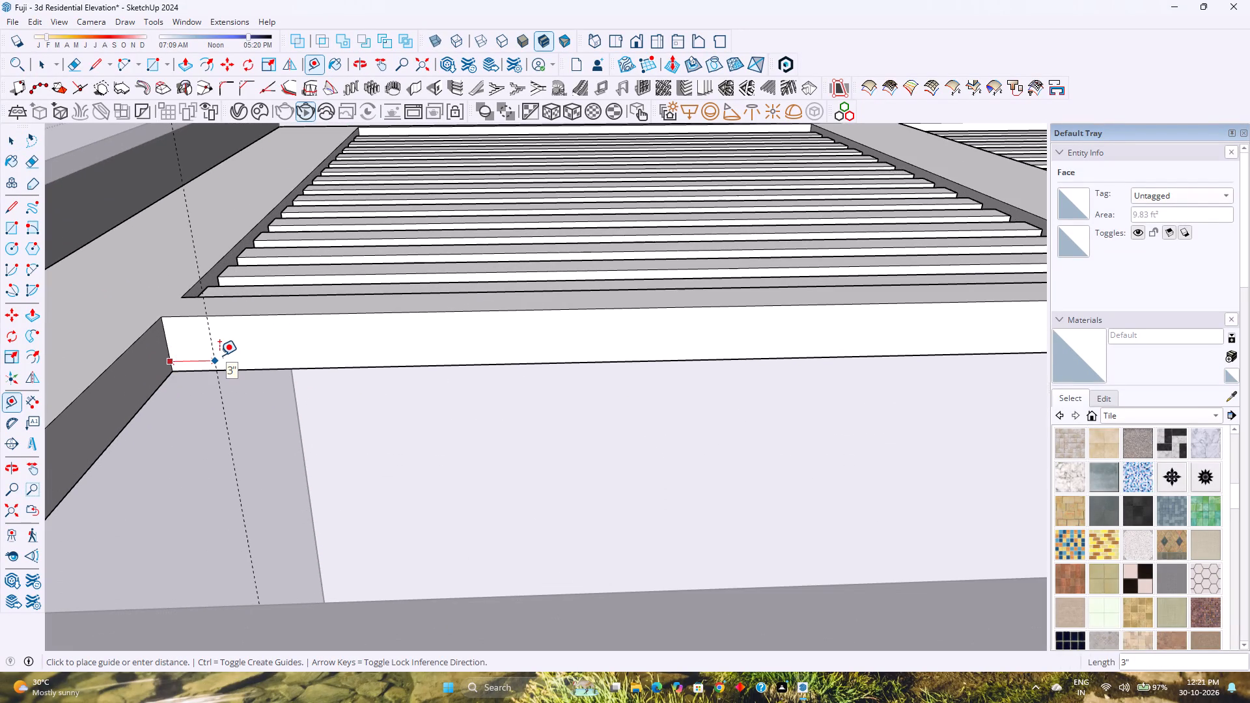
type("2.5")
key("Return")
scroll(215, 347, "down", 2)
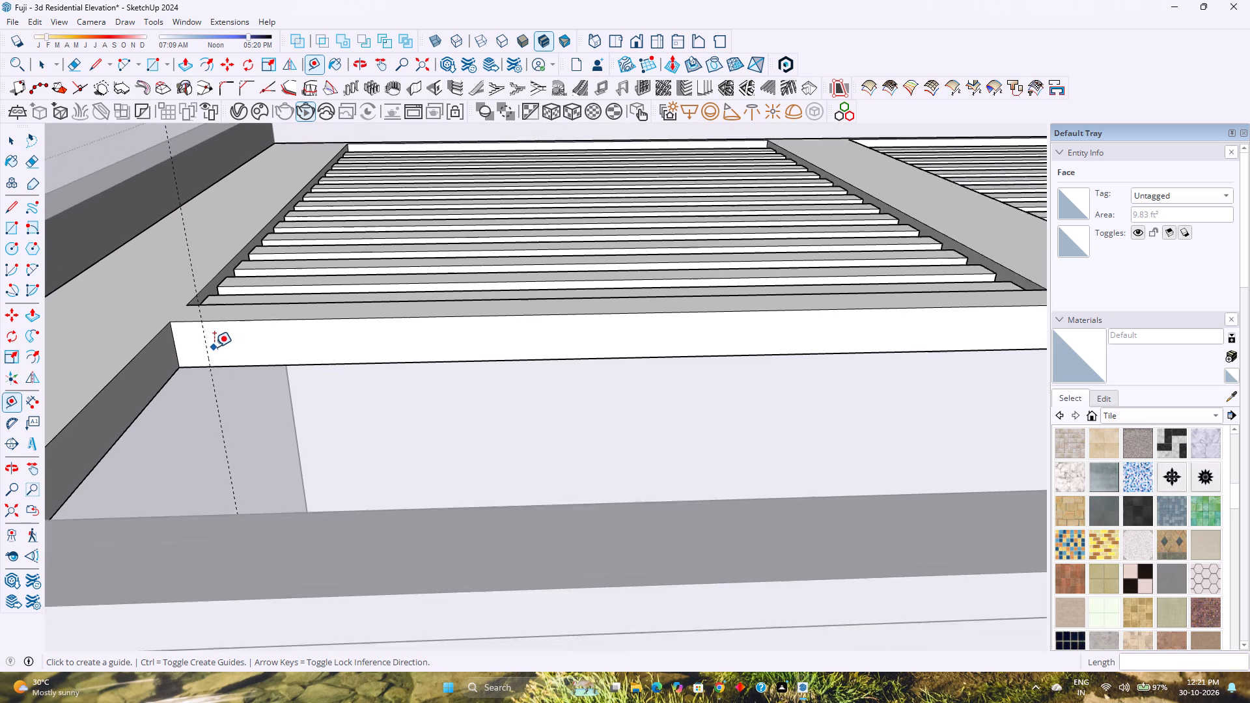
scroll(214, 347, "down", 2)
left_click(937, 338)
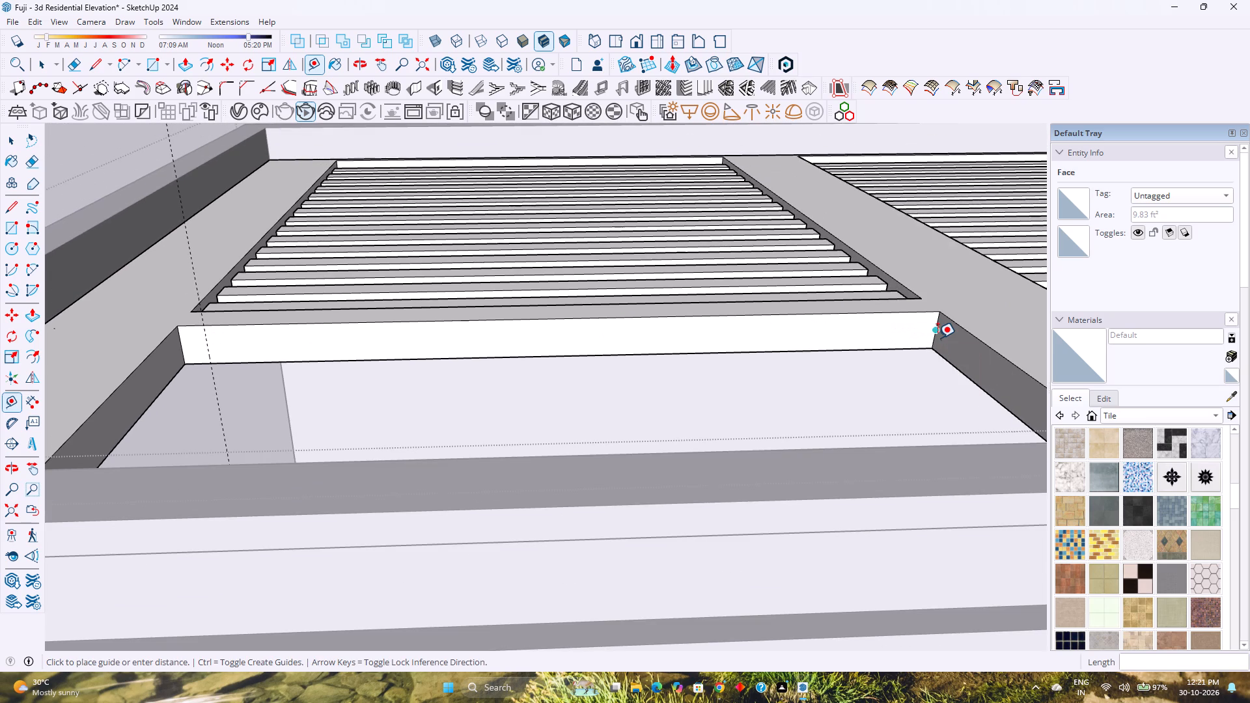
type("2.5")
key("Return")
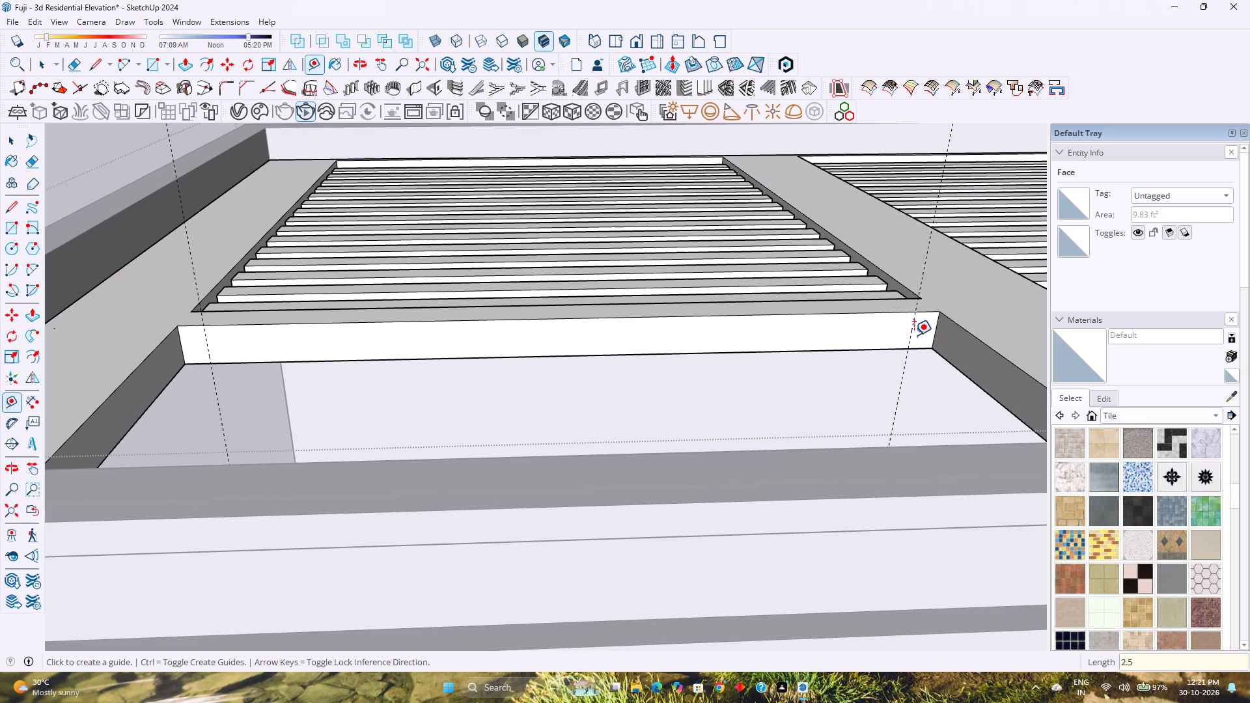
Add horizontal guides 1 inch inside the upper and lower edges of the same beam face.
left_click(837, 314)
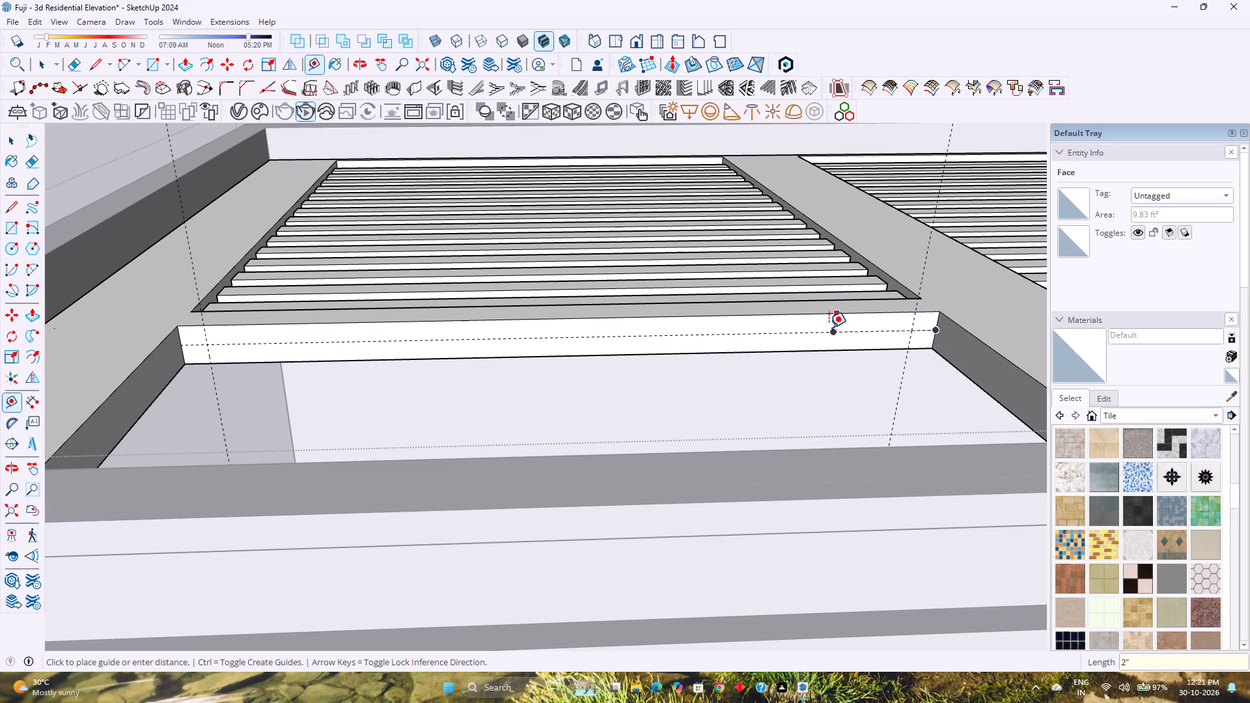
key("1")
key("Return")
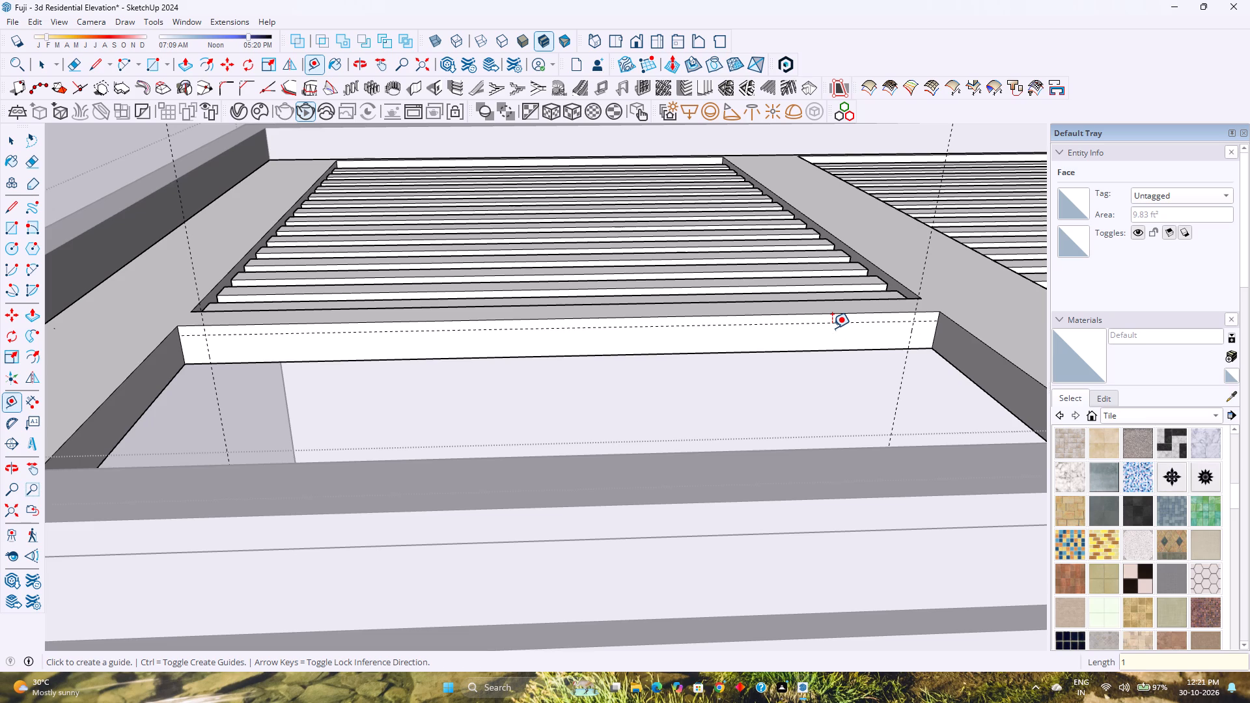
left_click(675, 353)
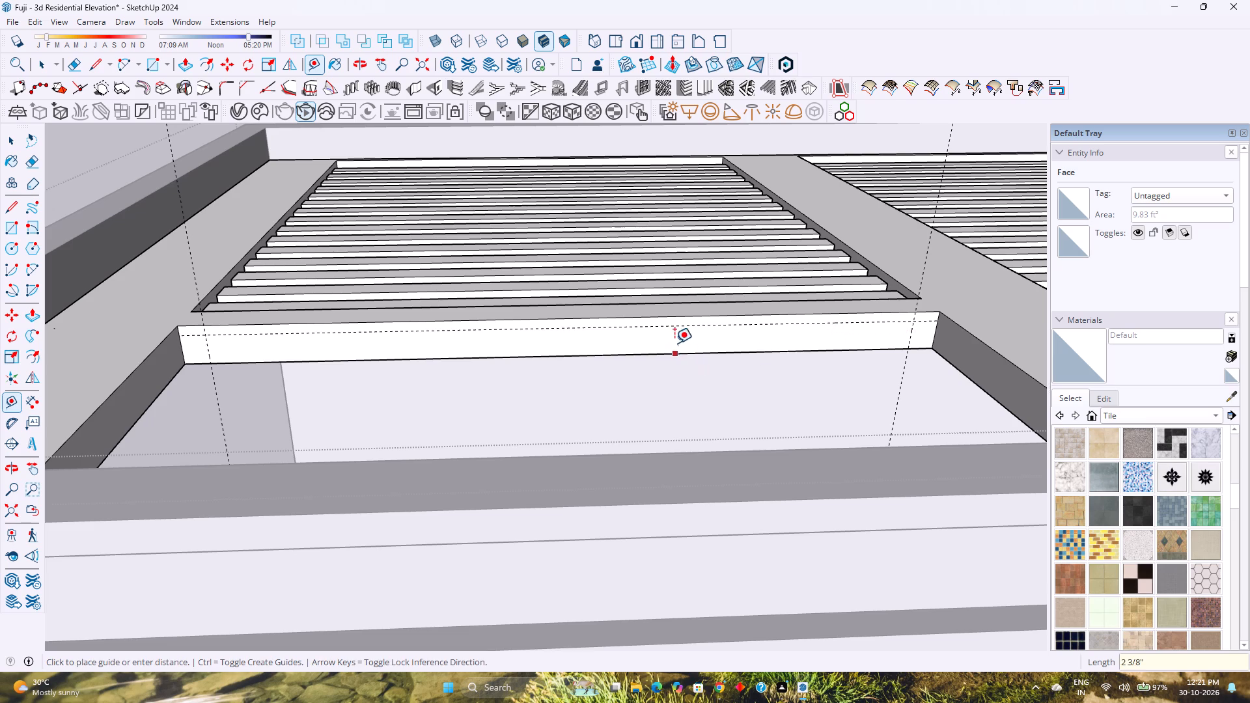
key("1")
key("Return")
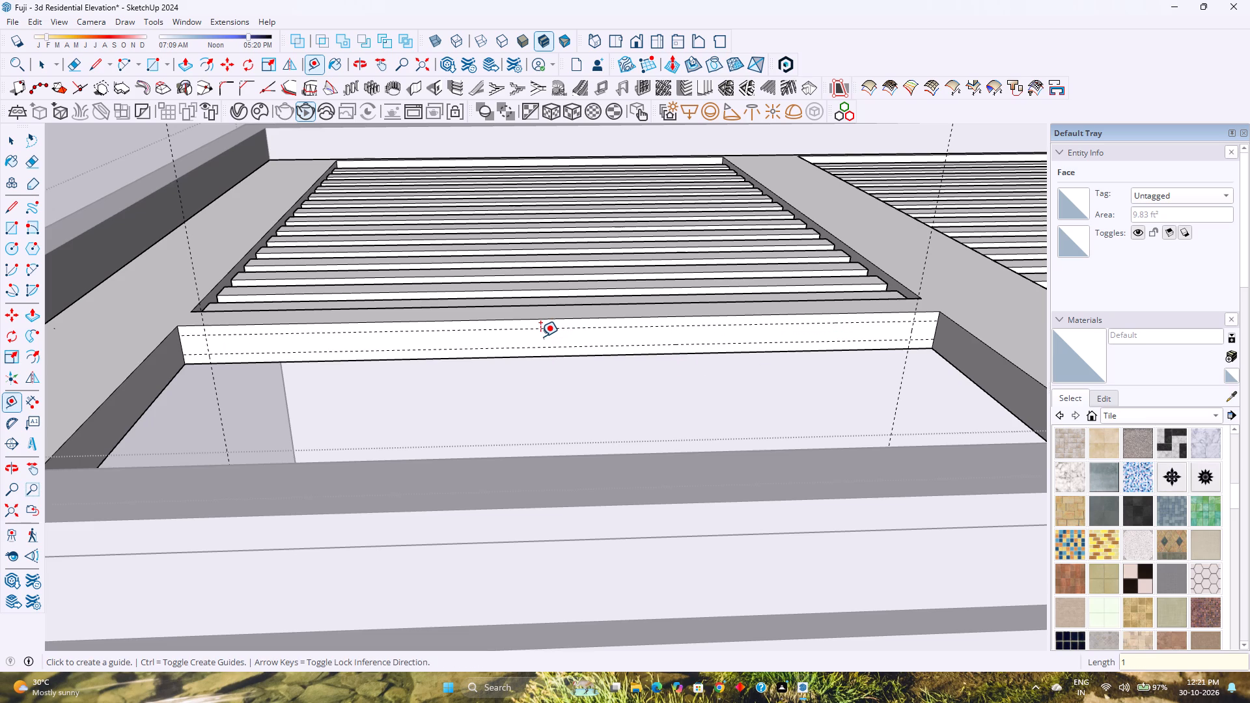
Offset a guide 3 inches inward from the vertical guide nearest the rounded corner and draw a rectangle filling the guide intersections.
scroll(187, 346, "up", 2)
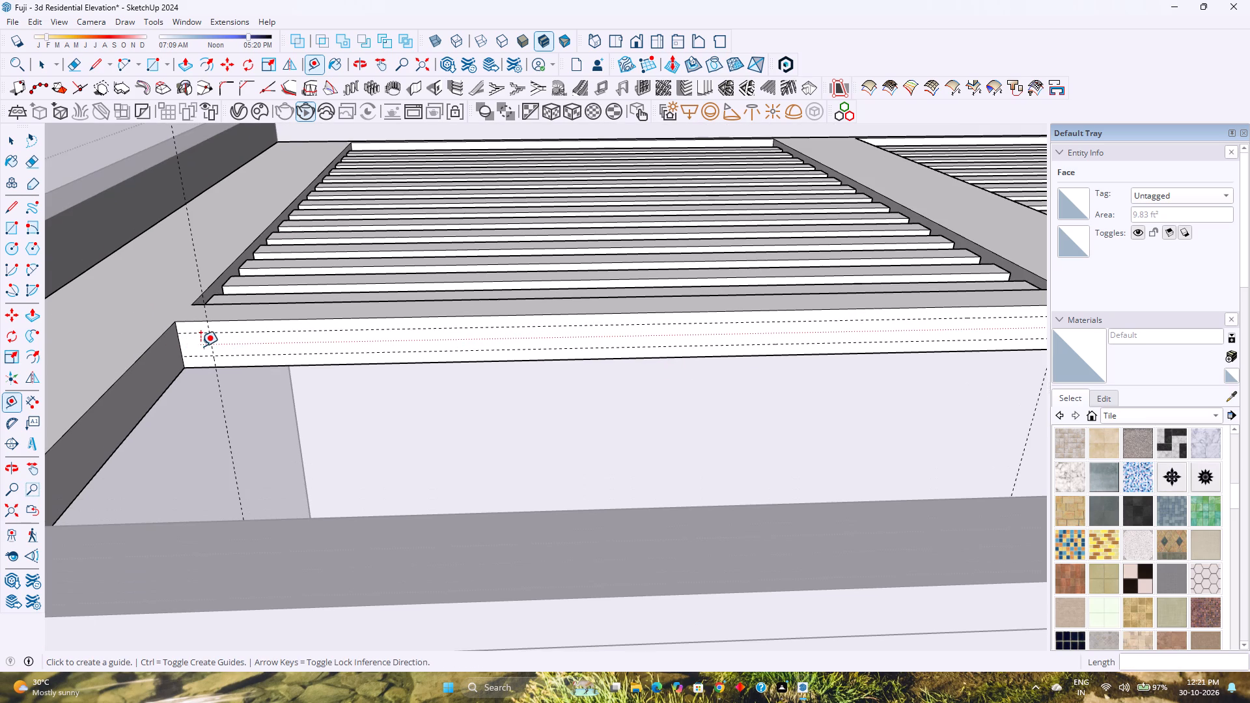
left_click(210, 348)
key("Escape")
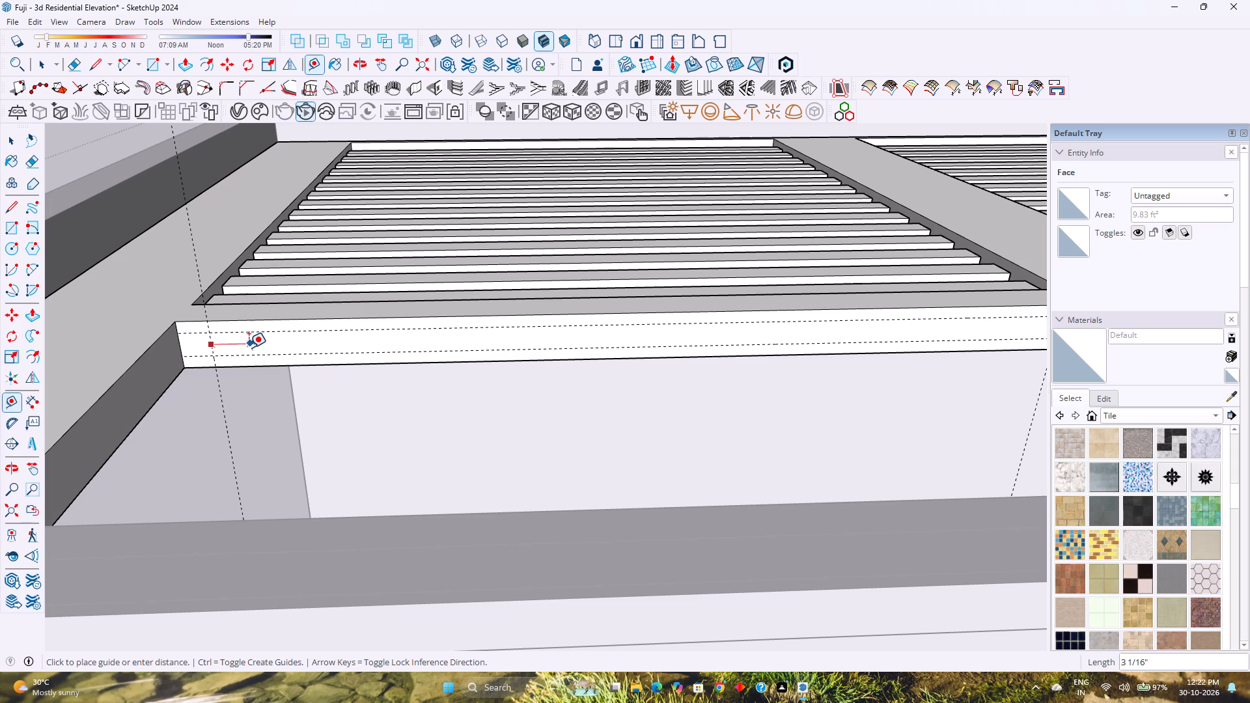
scroll(217, 353, "up", 4)
left_click(208, 348)
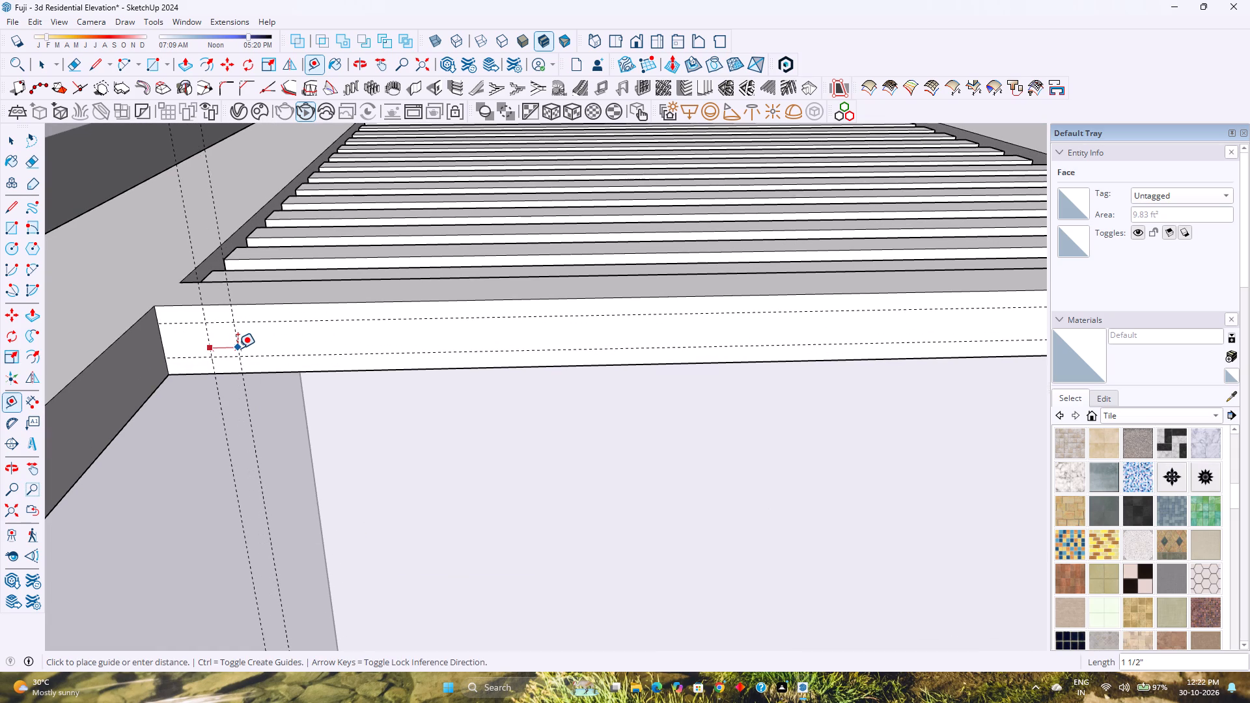
key("3")
key("Return")
key("r")
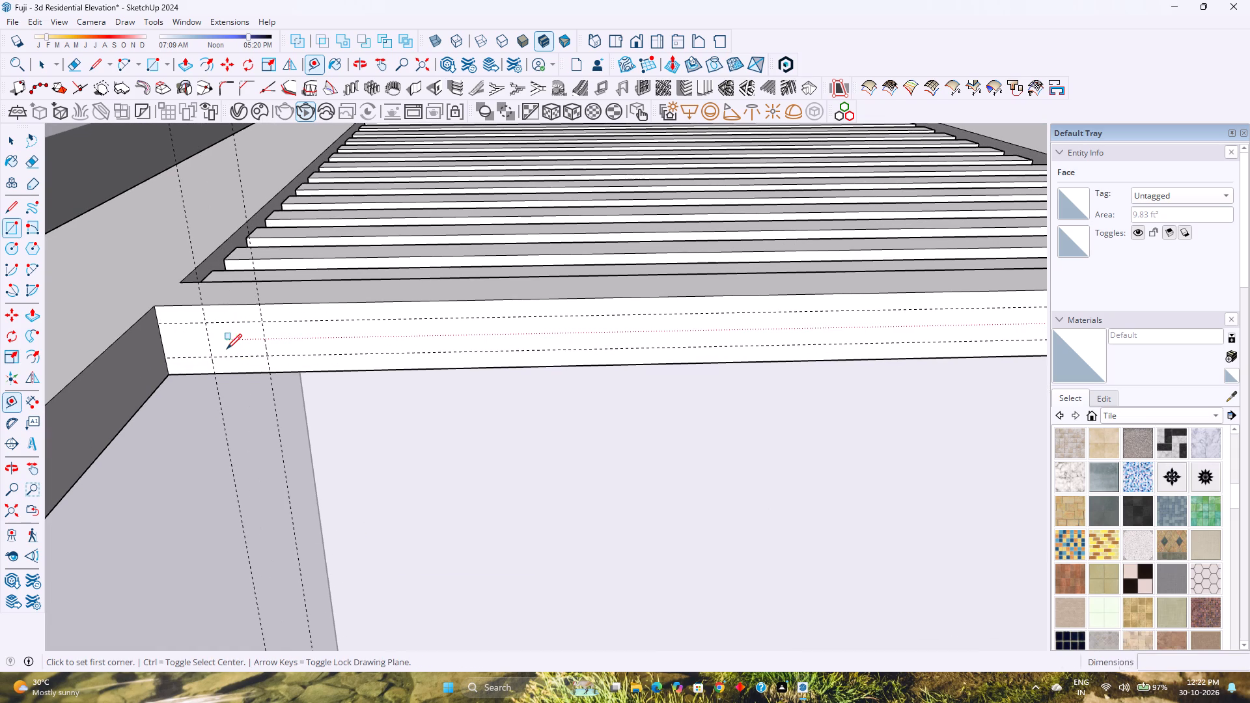
left_click(208, 320)
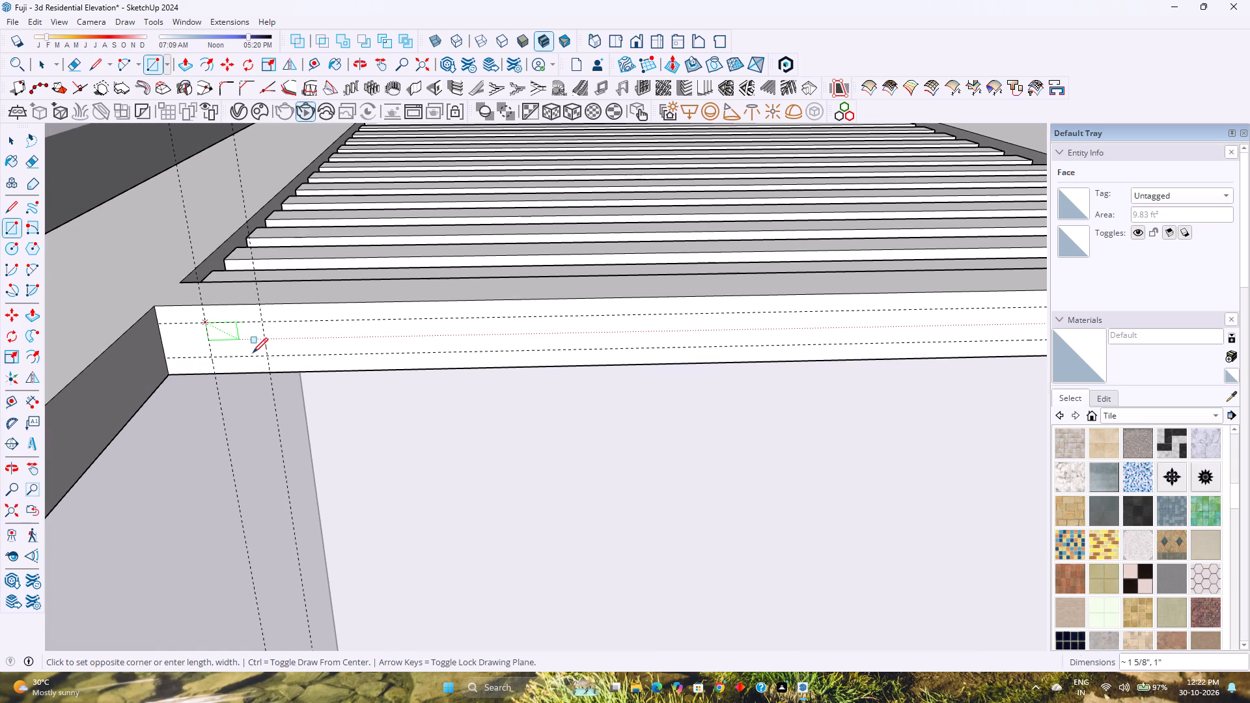
left_click(271, 358)
Make the small rectangle with its edges a component named 3.
key("space")
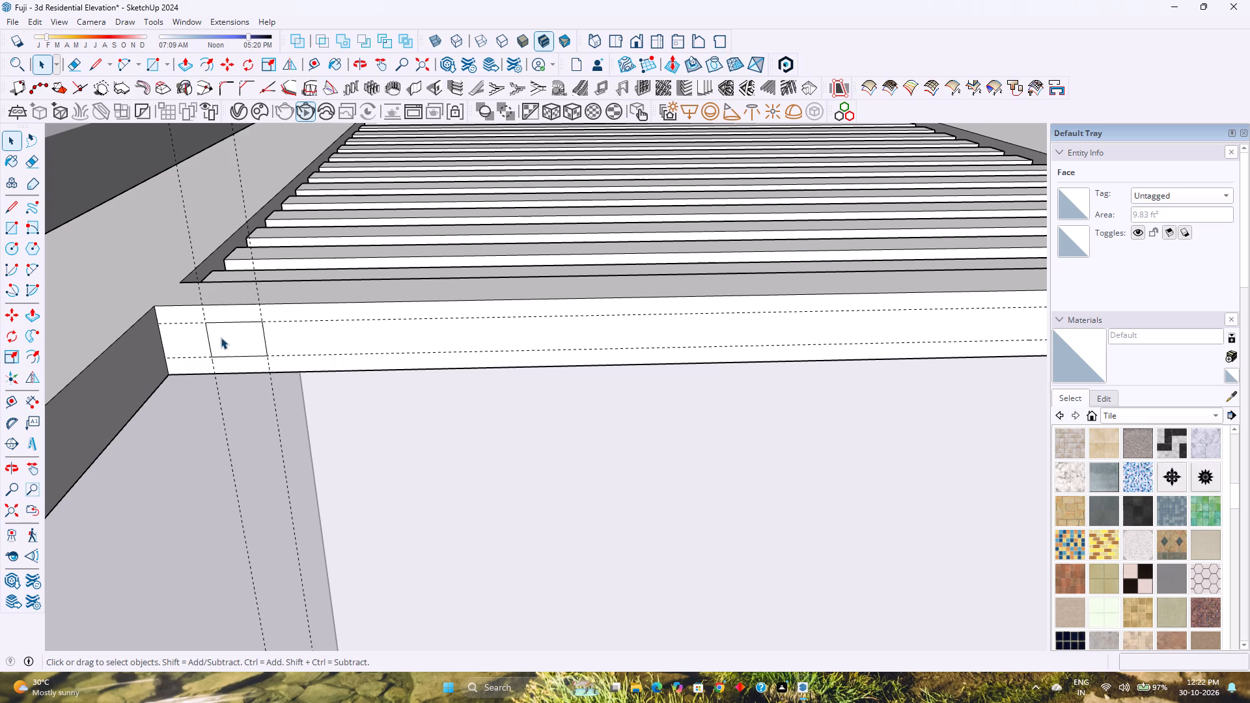
double_click(235, 338)
right_click(235, 338)
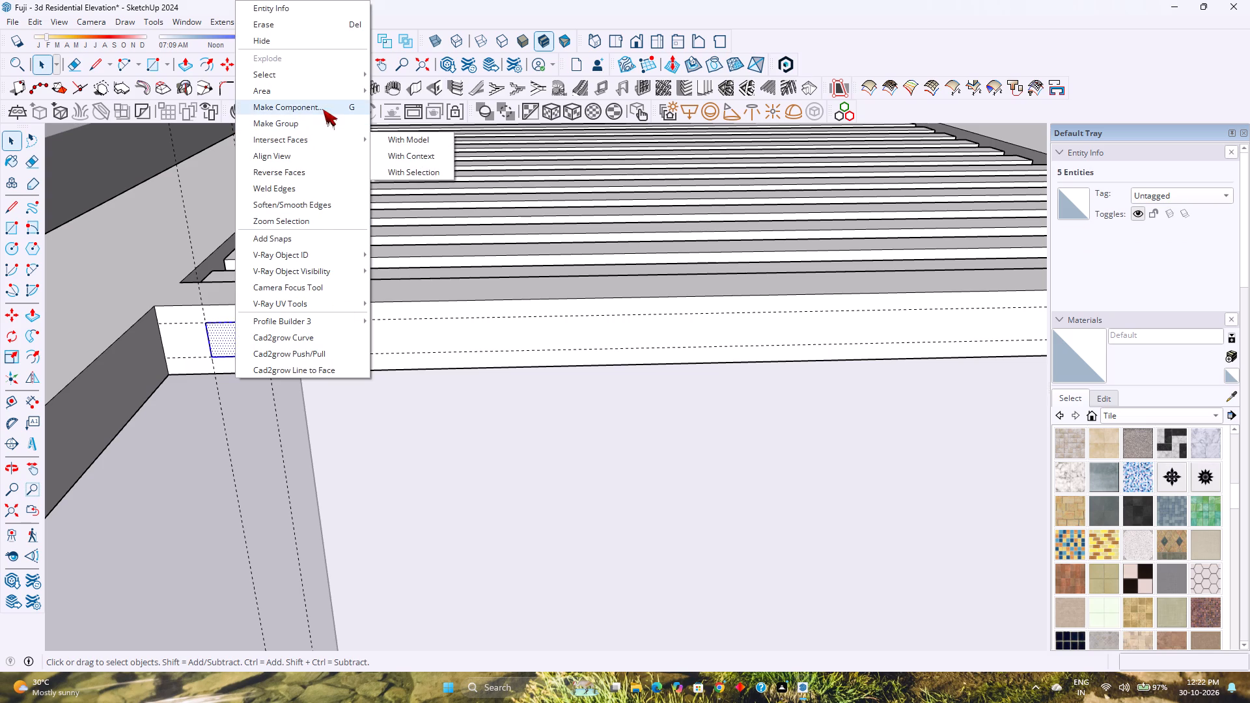
left_click(324, 109)
key("3")
key("Return")
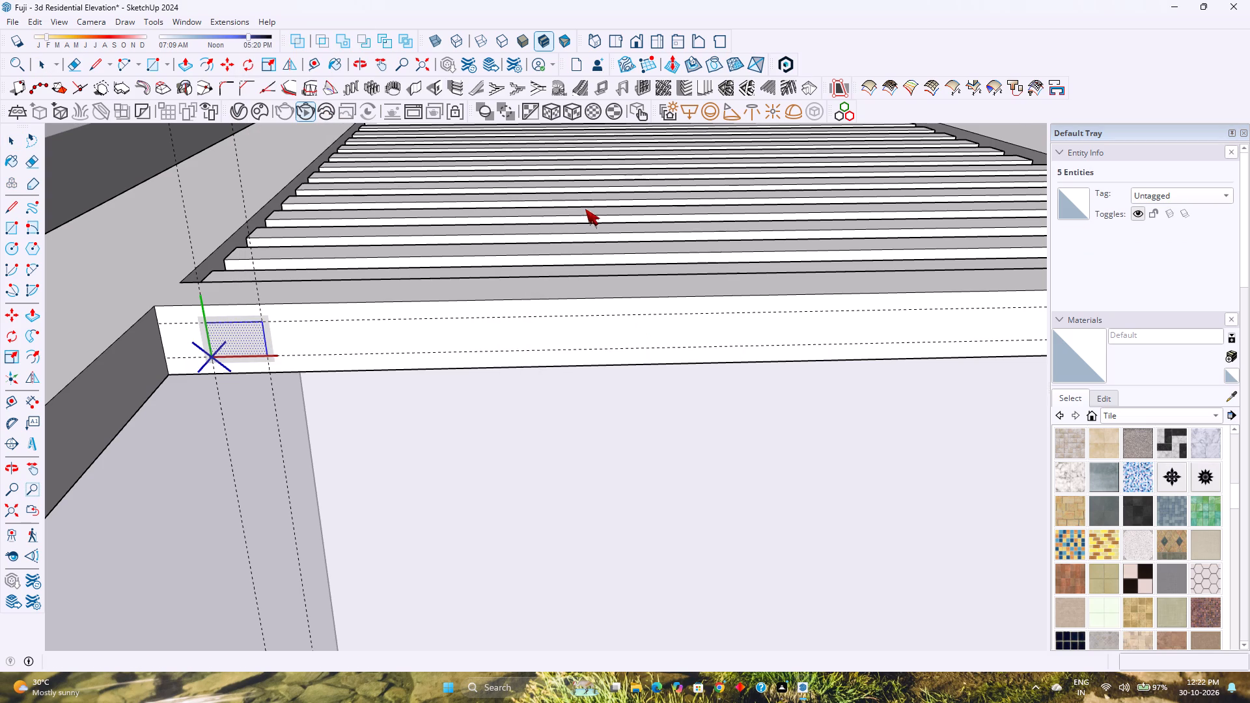
Copy the rectangle component along the beam face to the vertical guide at the opposite end of the first bay.
key("m")
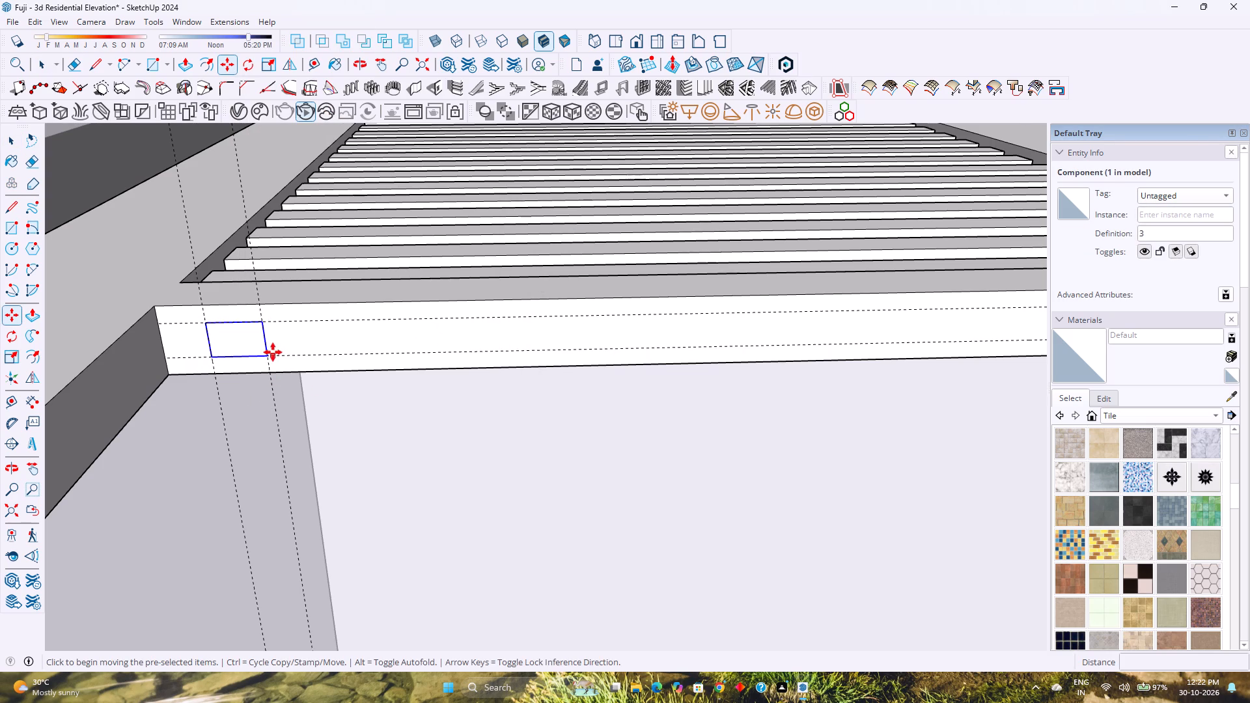
left_click(266, 355)
scroll(346, 363, "down", 11)
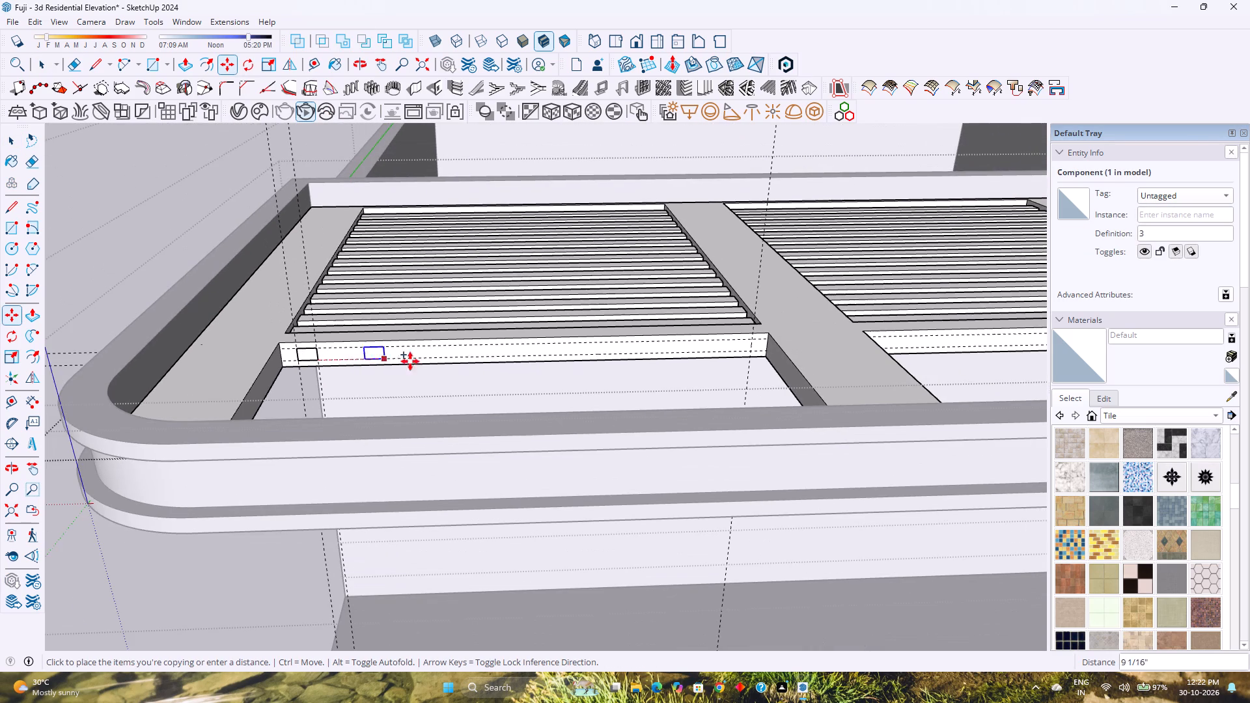
scroll(731, 359, "up", 4)
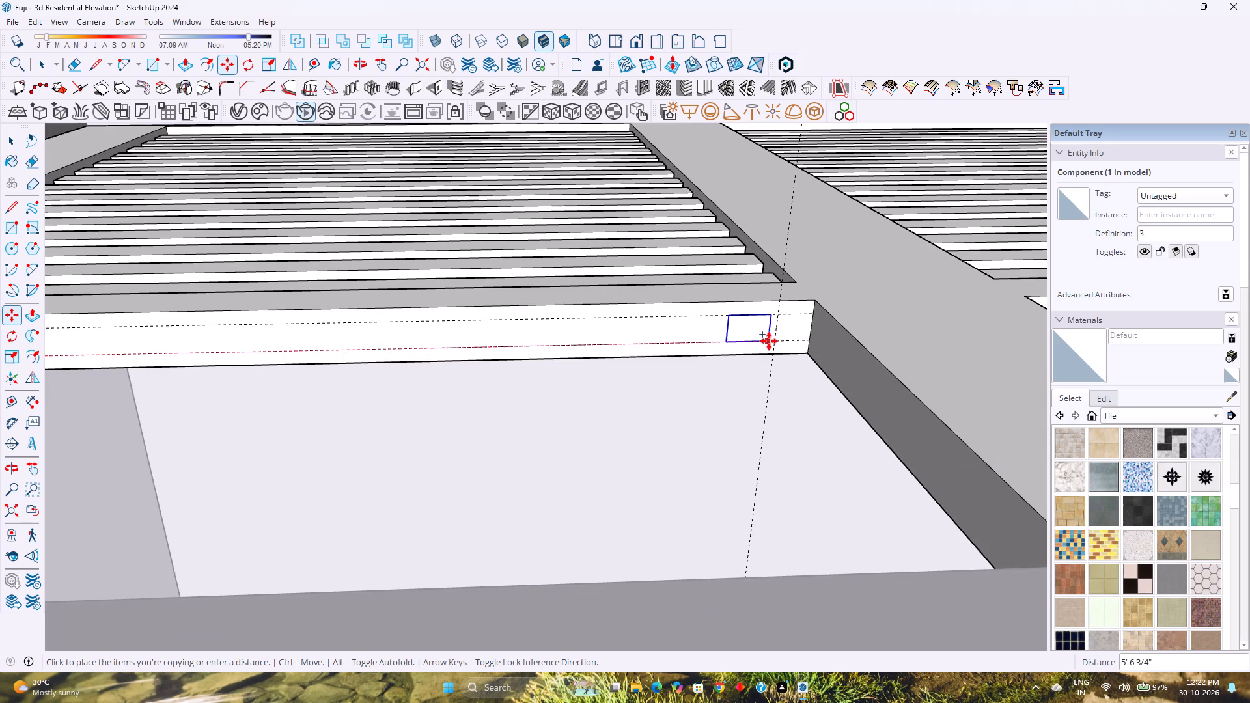
left_click(773, 339)
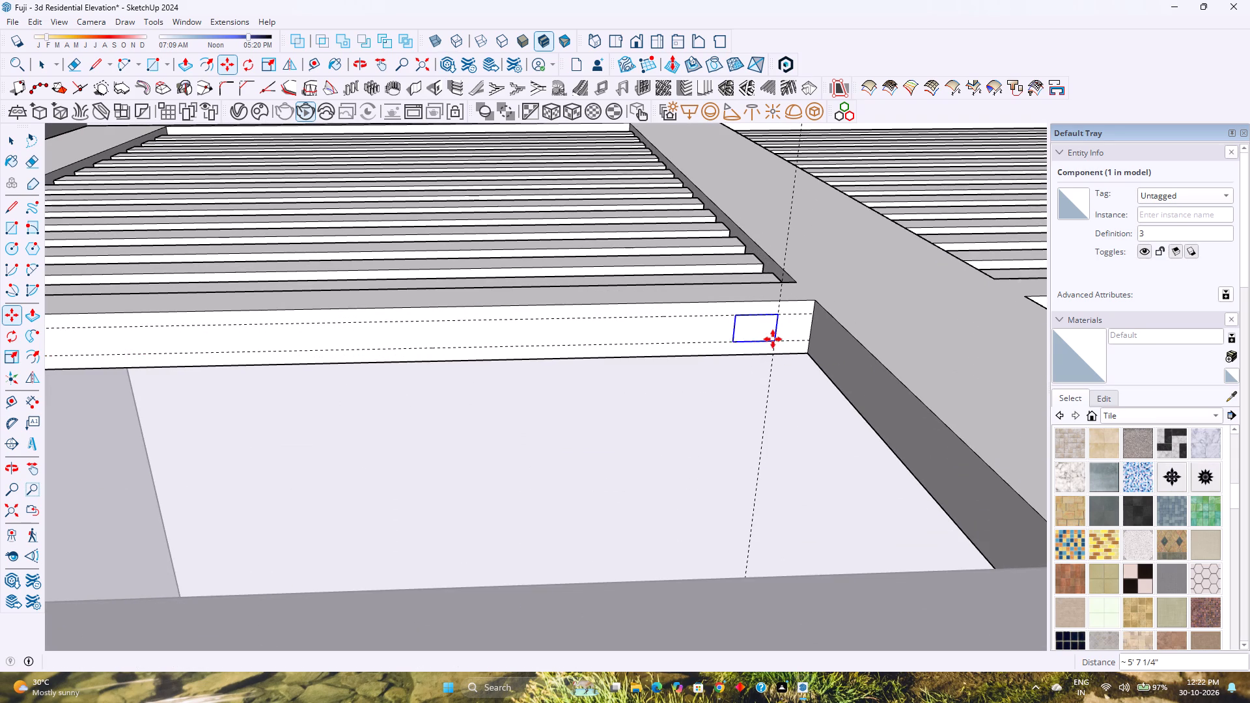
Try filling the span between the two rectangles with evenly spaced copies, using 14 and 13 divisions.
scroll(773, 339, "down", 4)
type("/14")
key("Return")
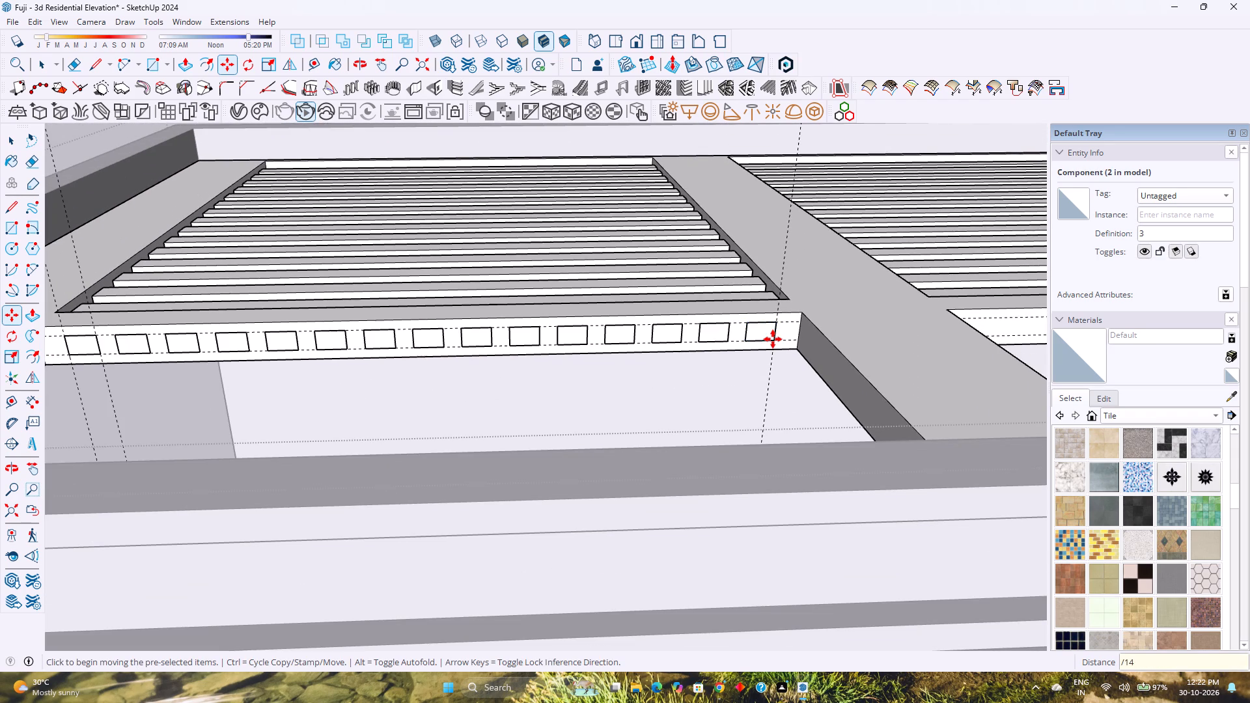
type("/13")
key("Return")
Set the evenly spaced rectangle copies along the first bay's beam to 12 divisions.
scroll(766, 338, "up", 1)
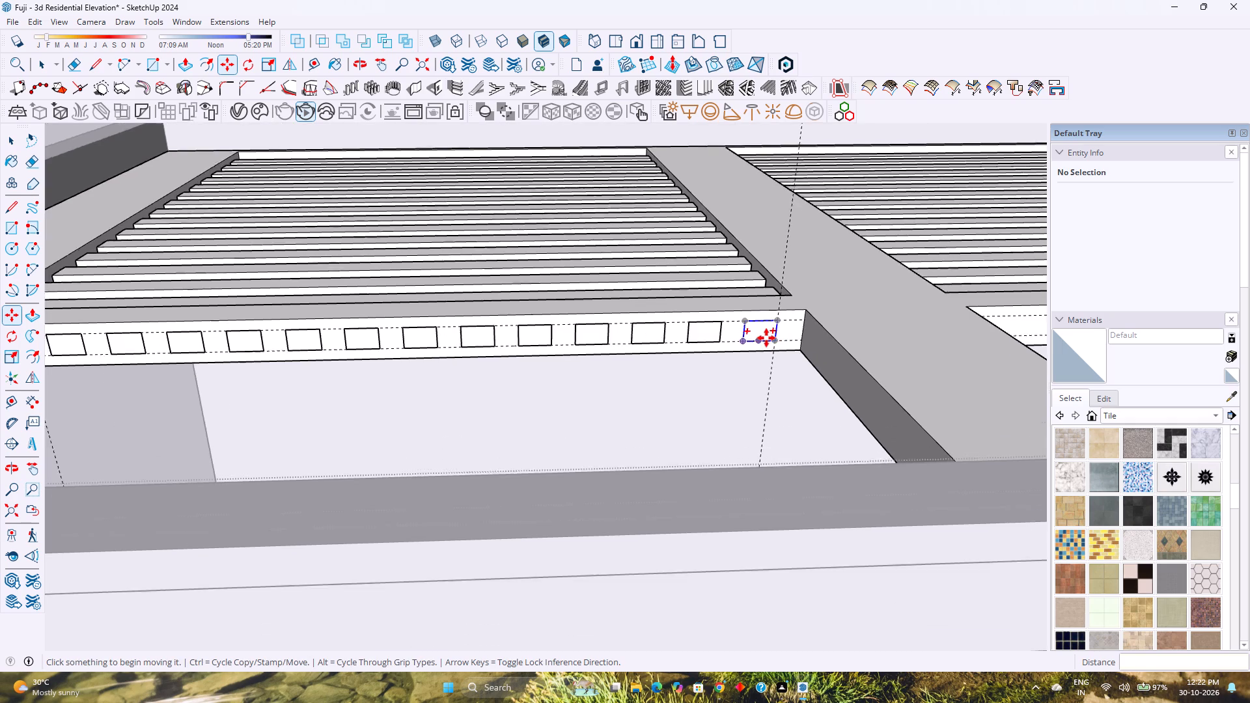
scroll(766, 338, "up", 12)
middle_click_drag(766, 338, 719, 350)
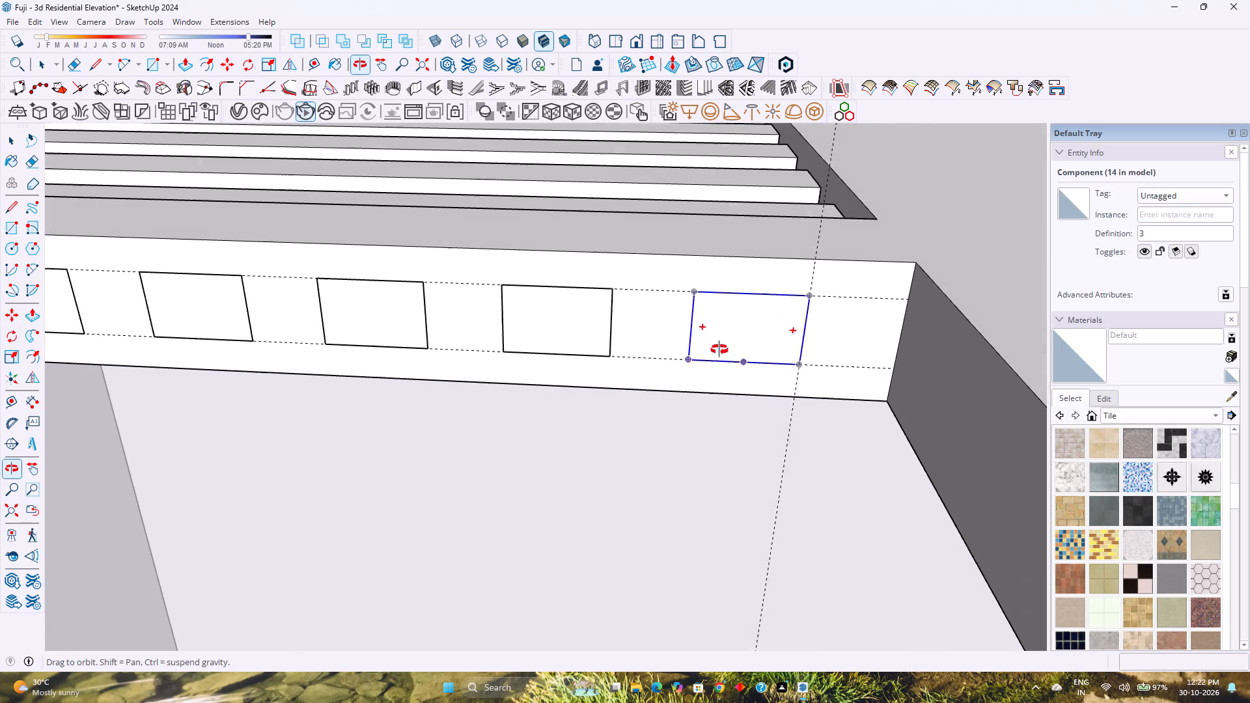
middle_click_drag(719, 350, 721, 349)
type("/12")
key("Return")
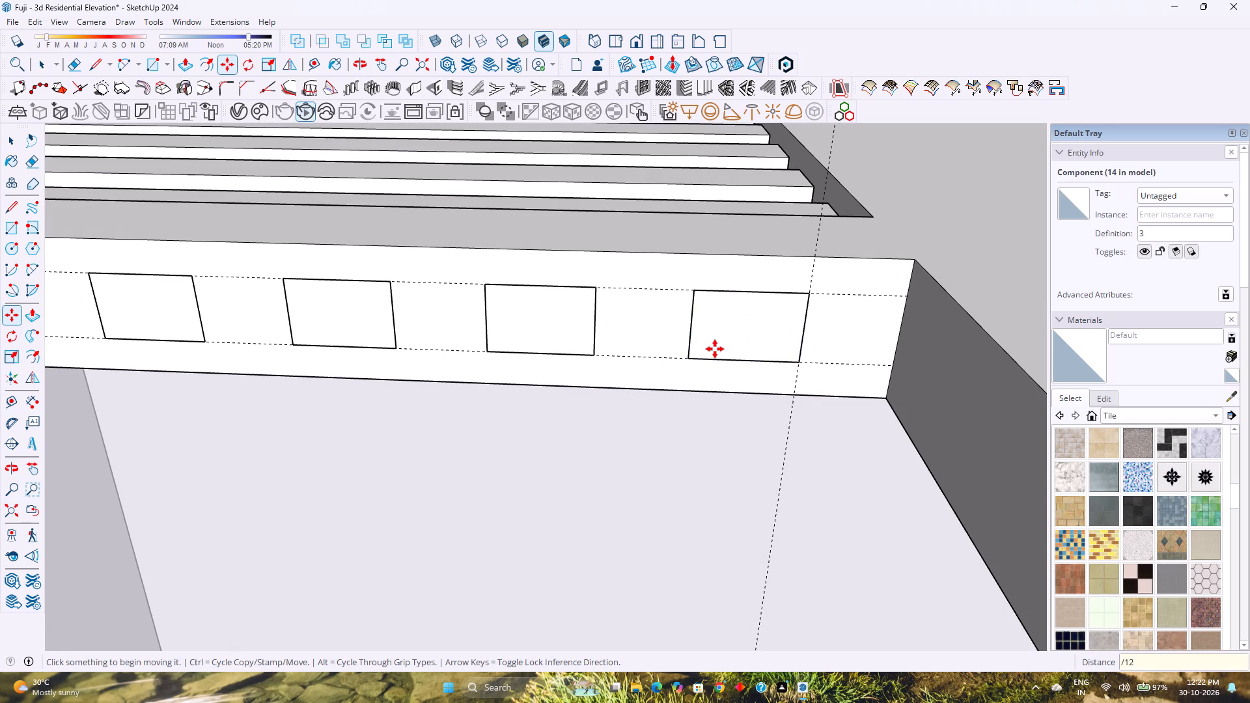
Select all instances of component 3 and copy them 7' 10 1/4" along to the second bay's beam, matching beam corners.
scroll(715, 349, "down", 15)
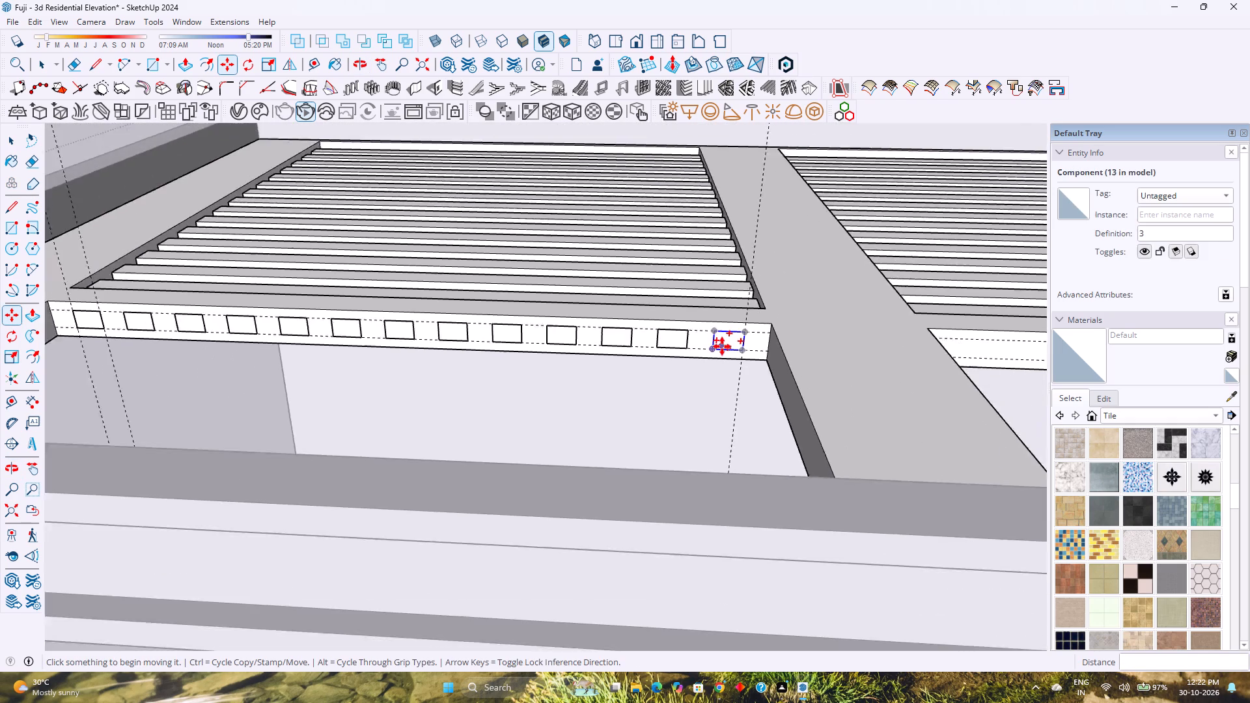
scroll(722, 346, "down", 3)
key("space")
scroll(741, 343, "up", 7)
left_click(723, 347)
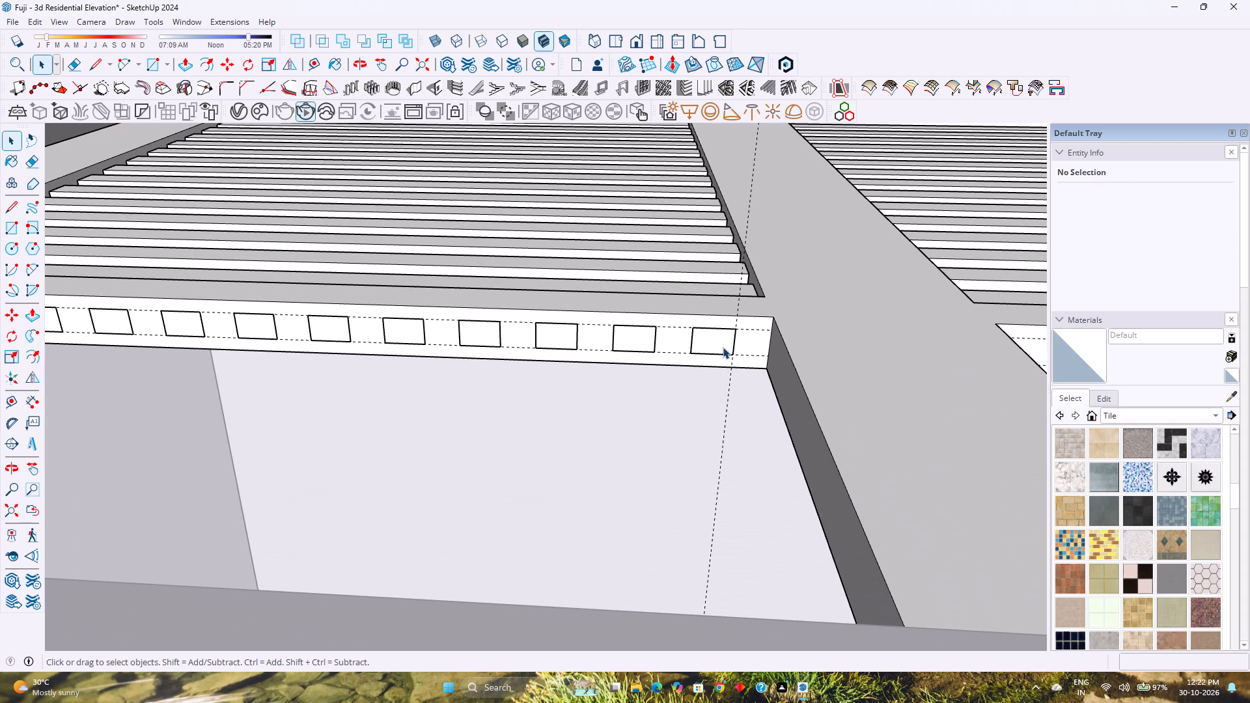
right_click(723, 347)
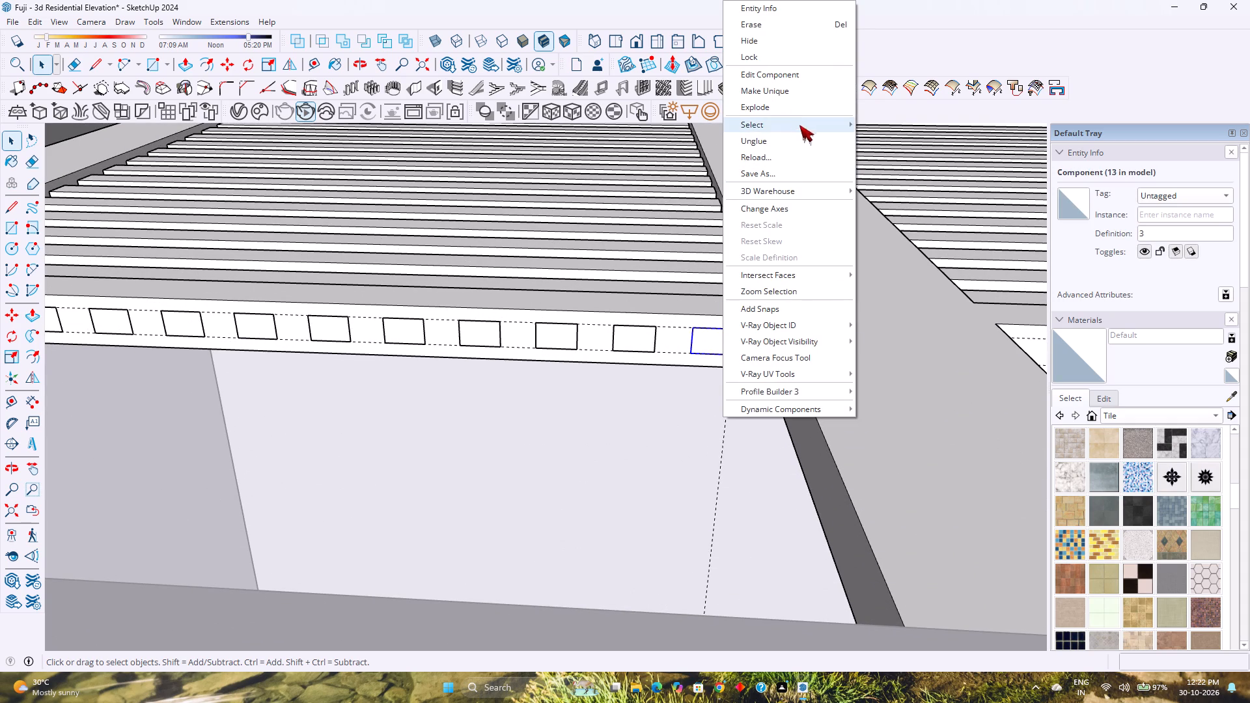
left_click(902, 143)
scroll(774, 327, "down", 9)
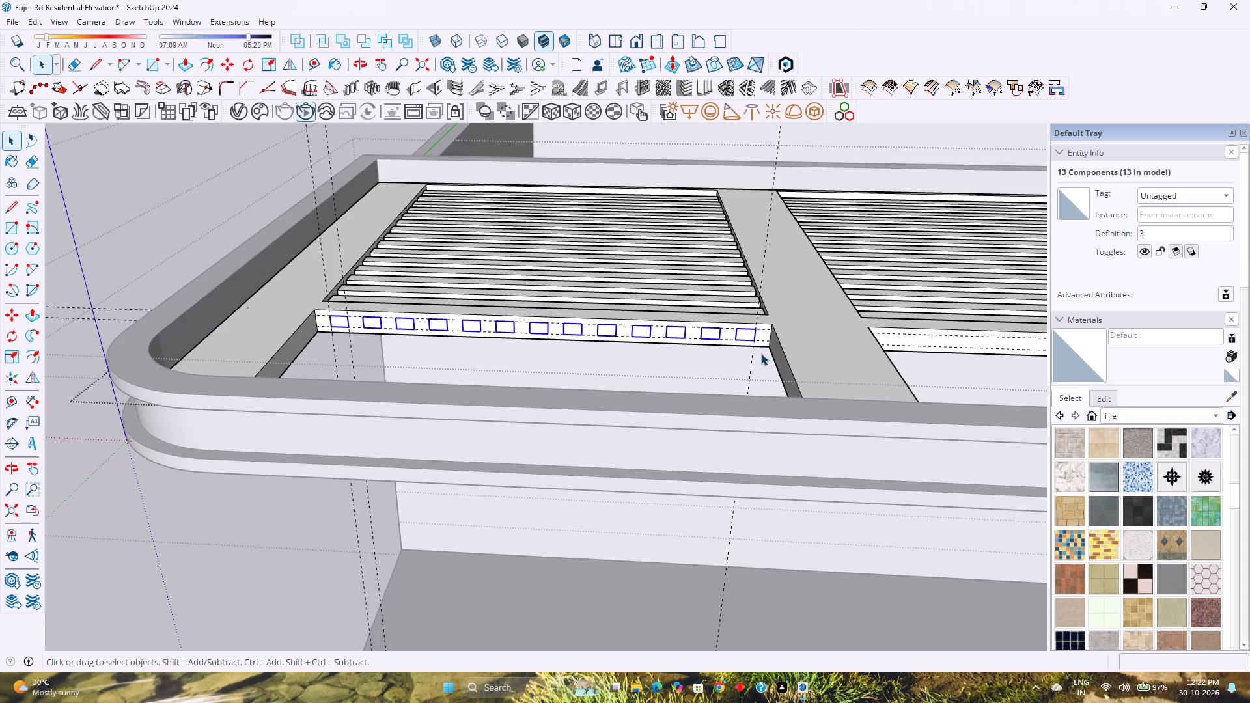
key("m")
scroll(771, 323, "up", 5)
left_click(771, 323)
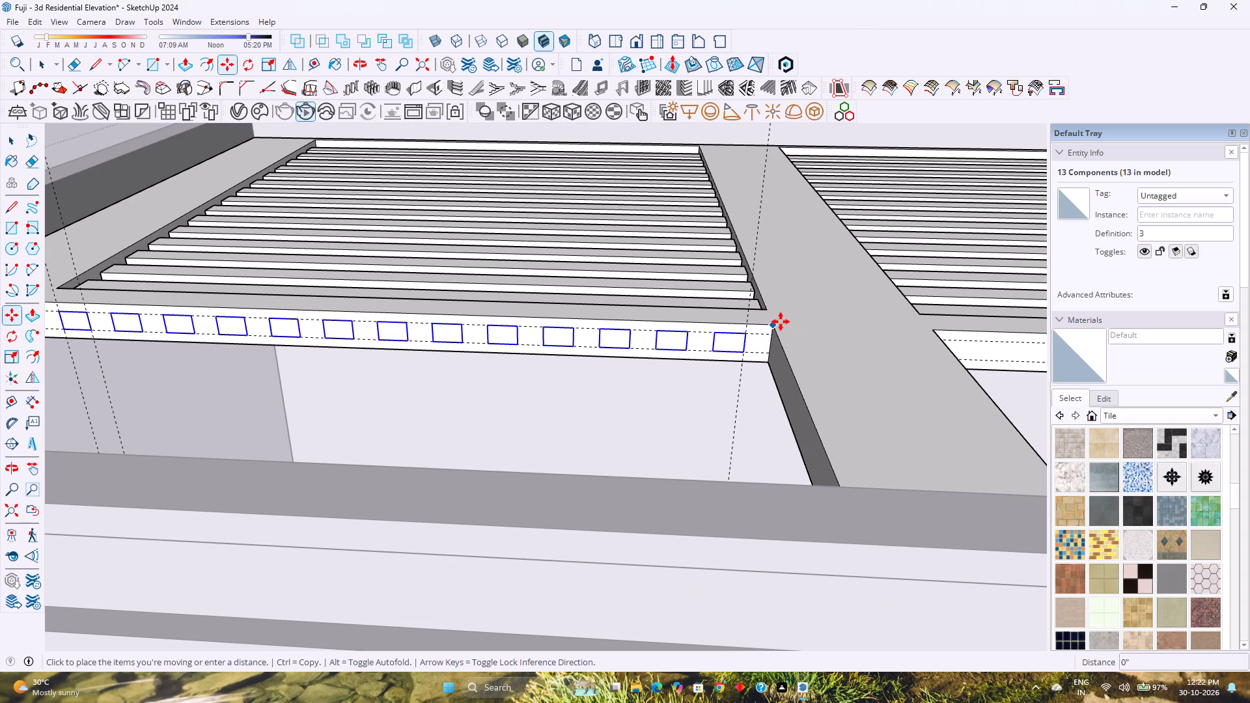
scroll(781, 322, "down", 13)
middle_click_drag(783, 326, 451, 391, "shift")
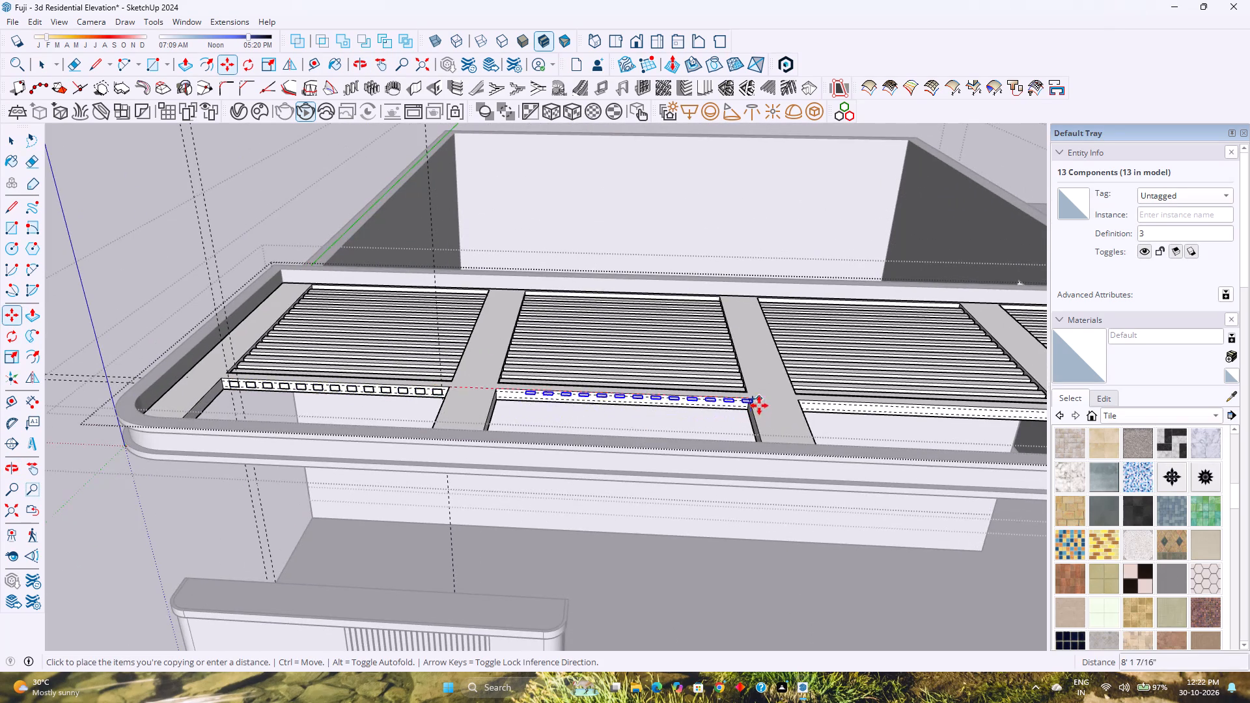
scroll(757, 402, "up", 10)
double_click(746, 393)
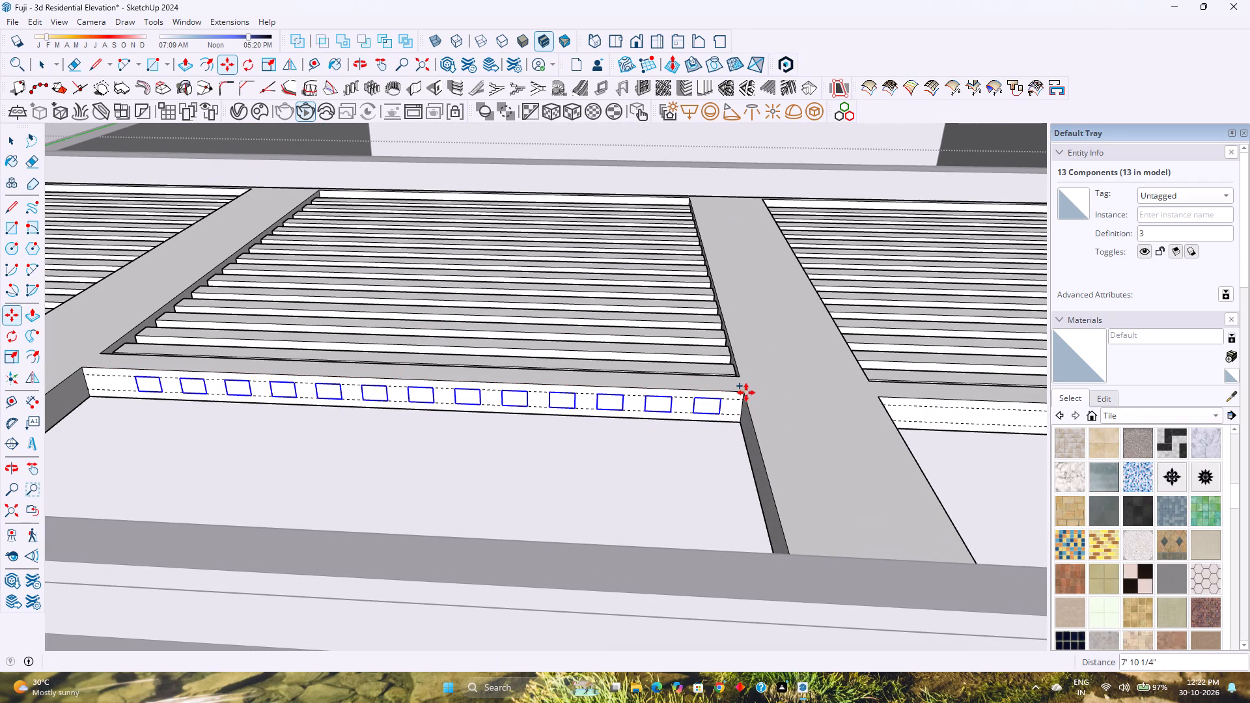
Copy the 13 rectangle components 7' 10 1/4" along to the third bay's front beam, matching beam corners.
left_click(746, 391)
scroll(799, 391, "down", 5)
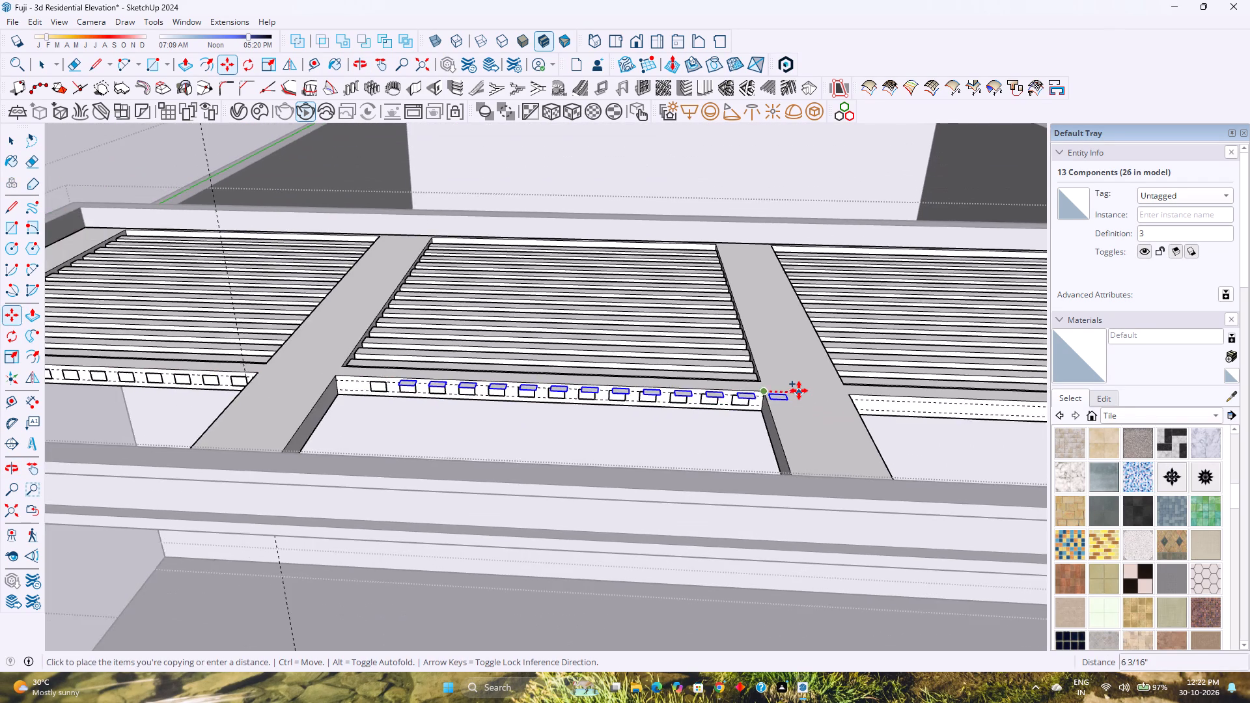
middle_click_drag(799, 391, 477, 424, "shift")
scroll(479, 421, "down", 4)
scroll(812, 439, "up", 8)
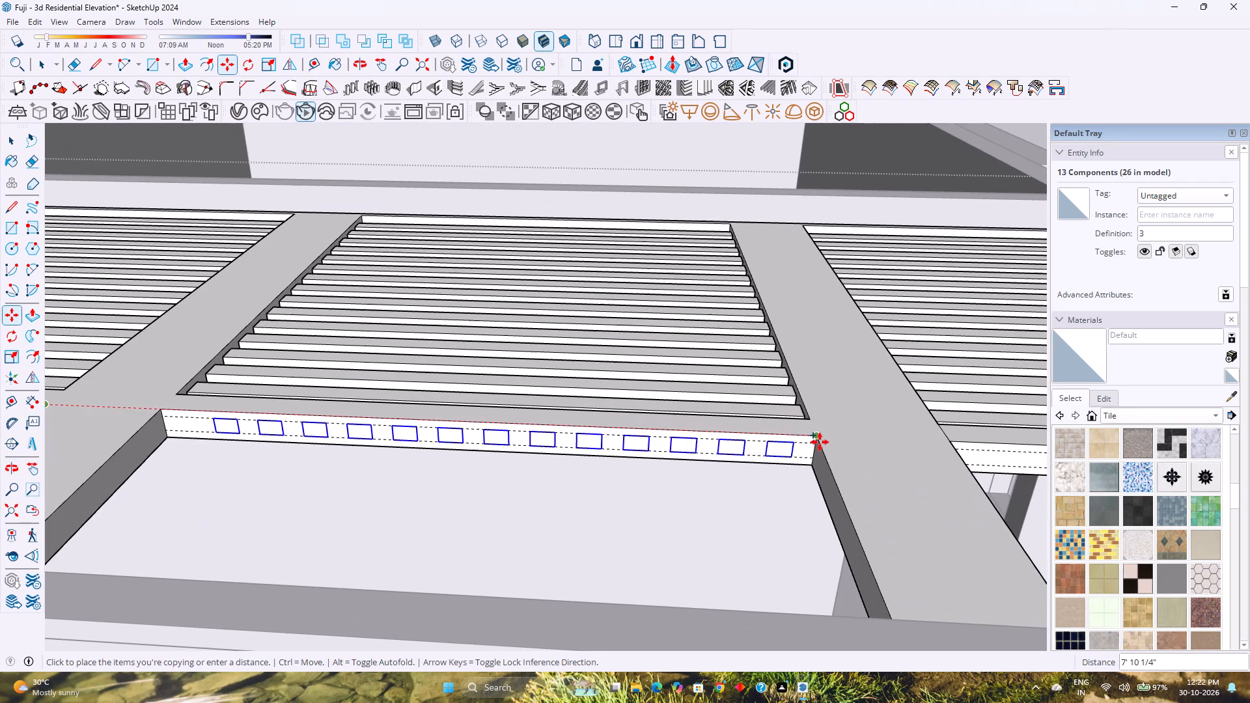
double_click(819, 436)
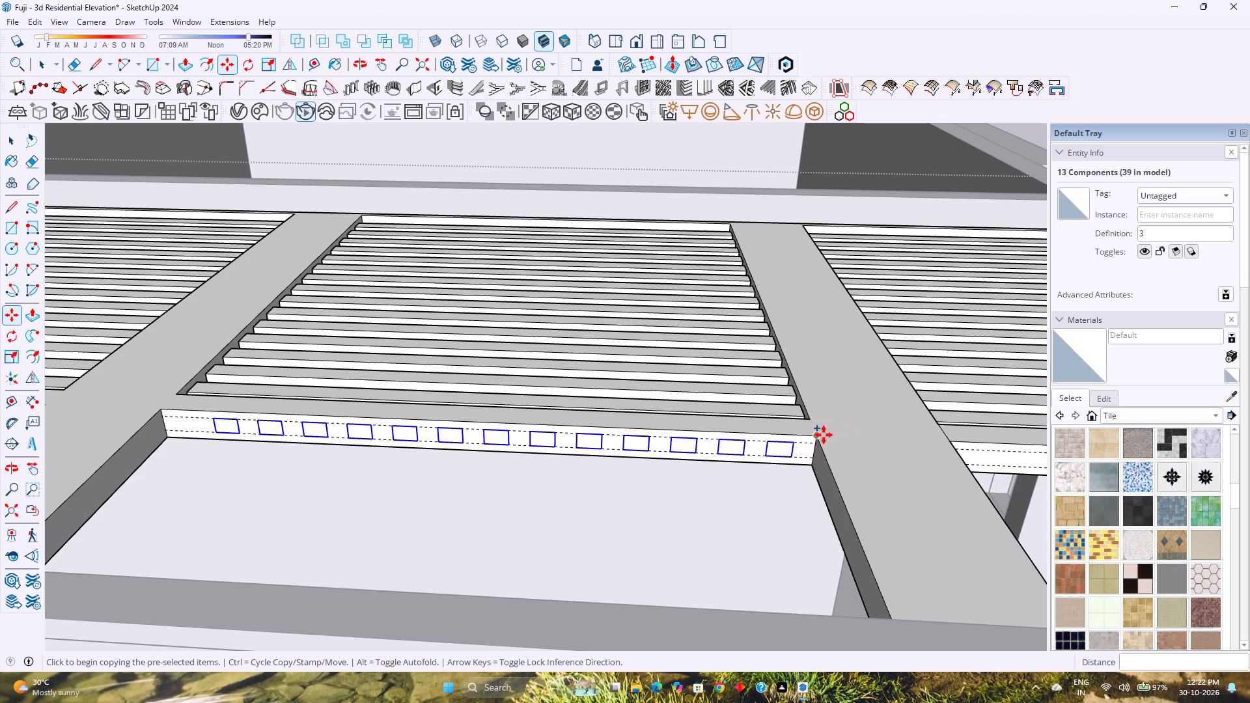
Copy the 13 rectangle components about 7' 6 1/4" along to the fourth bay's front beam, matching the beam's end corner.
left_click(821, 435)
scroll(875, 433, "down", 3)
middle_click_drag(873, 434, 257, 455, "shift")
scroll(260, 451, "down", 1)
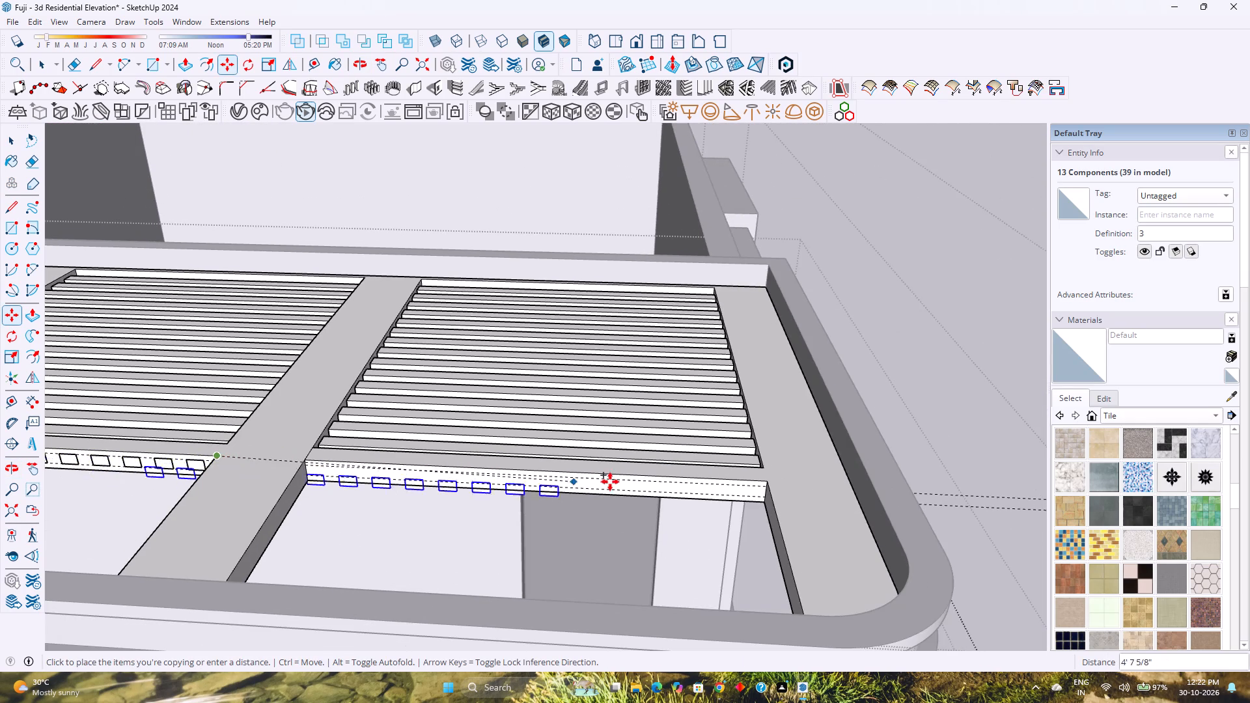
scroll(697, 476, "up", 6)
left_click(822, 485)
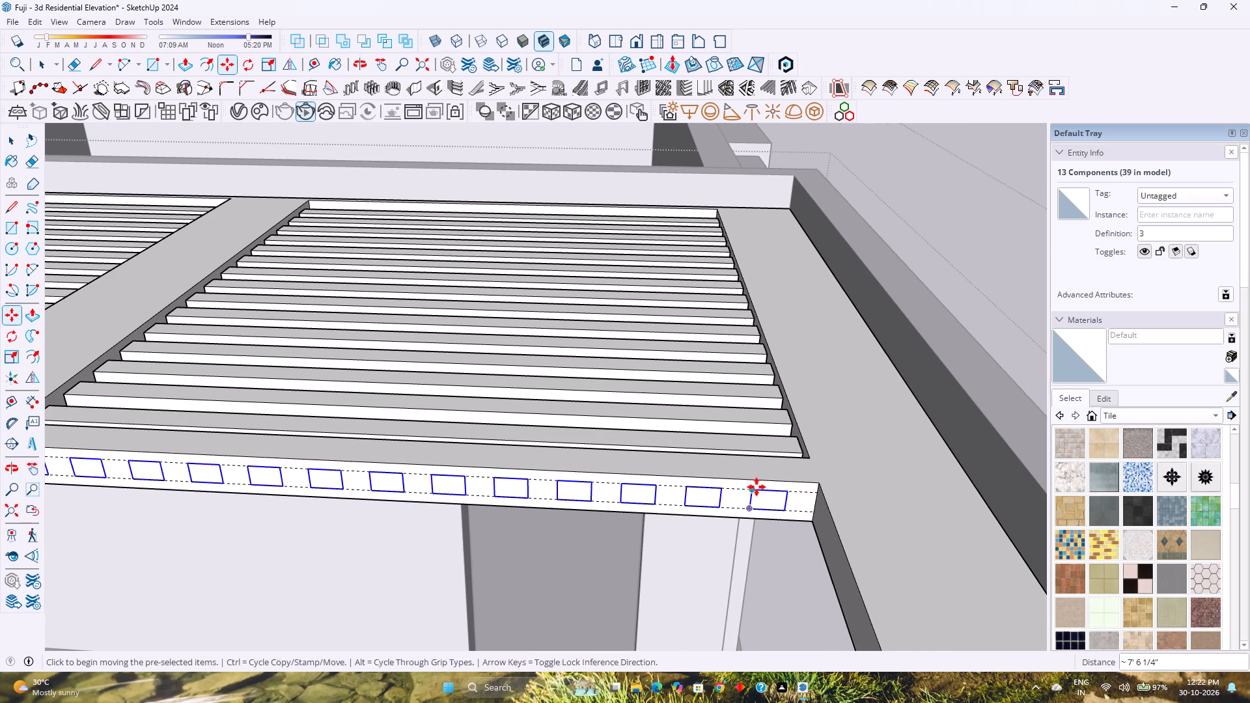
Edit one rectangle component and extrude its face 3' to the roof's front edge, turning all instances into slats.
key("space")
scroll(745, 528, "up", 2)
double_click(773, 477)
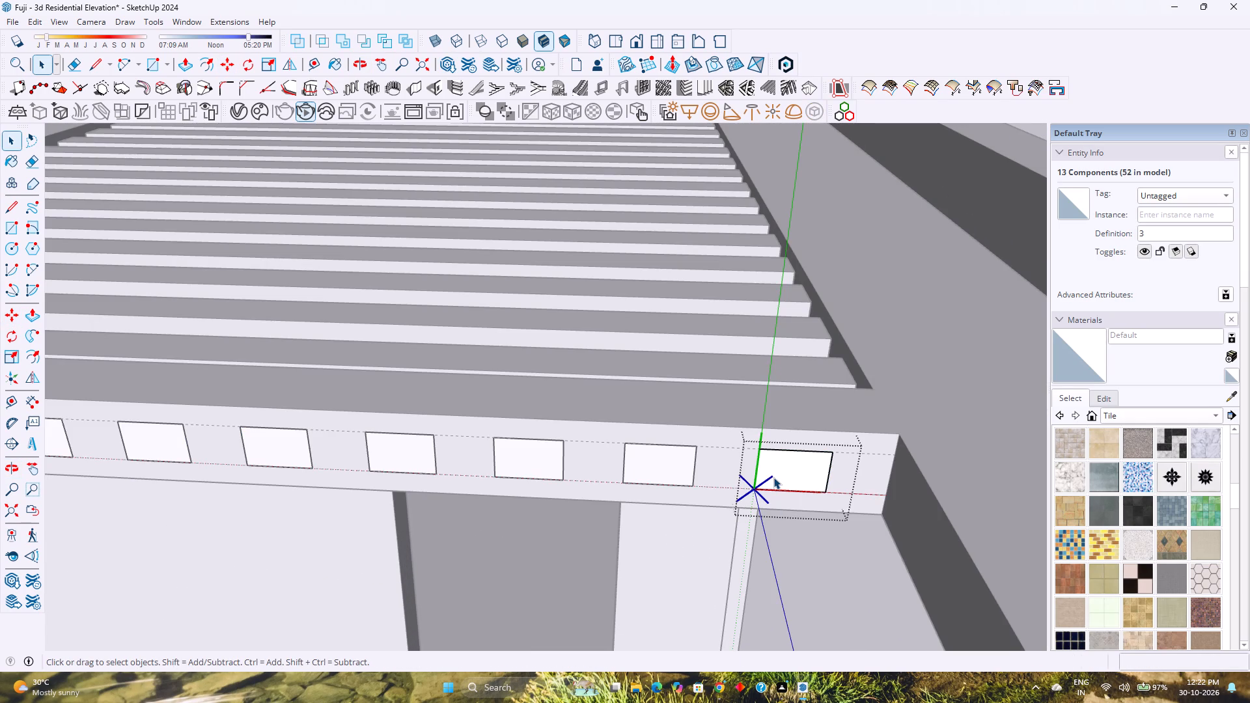
key("p")
left_click(775, 477)
scroll(795, 524, "down", 15)
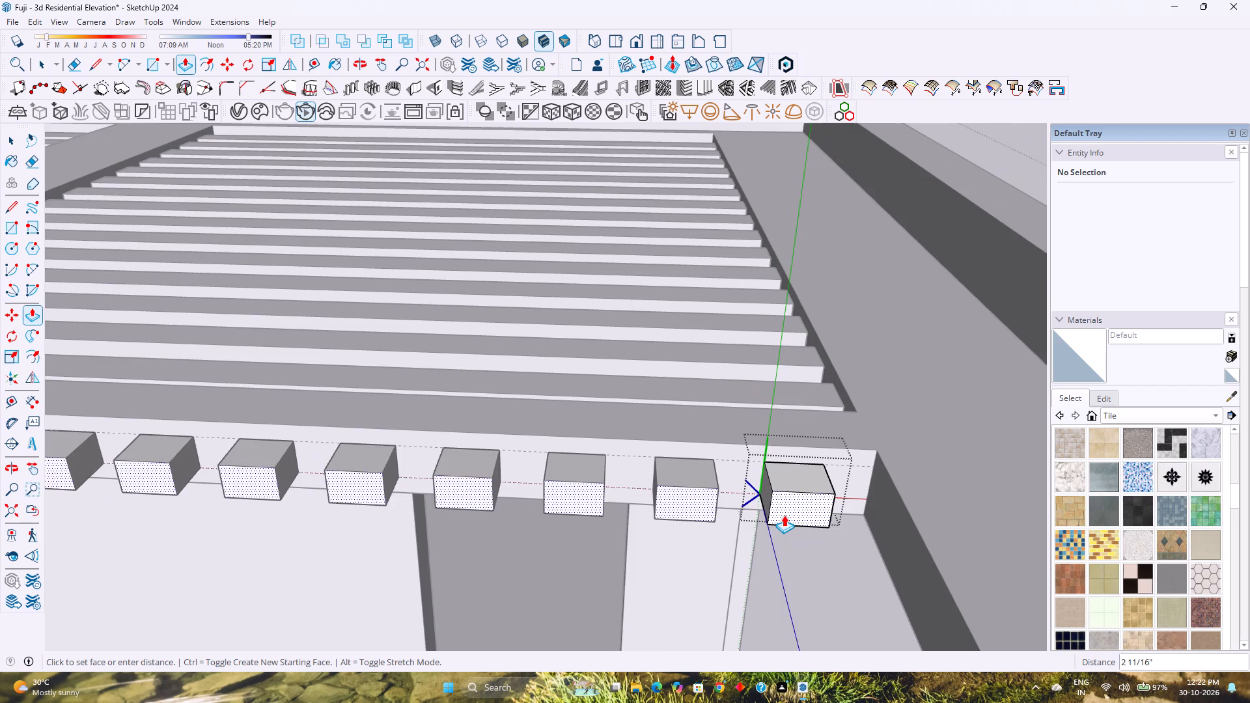
scroll(784, 515, "down", 20)
scroll(784, 515, "down", 1)
middle_click_drag(792, 528, 841, 575)
middle_click_drag(827, 564, 753, 498, "shift")
scroll(753, 498, "down", 1, "shift")
middle_click_drag(760, 493, 928, 579)
scroll(818, 486, "up", 1)
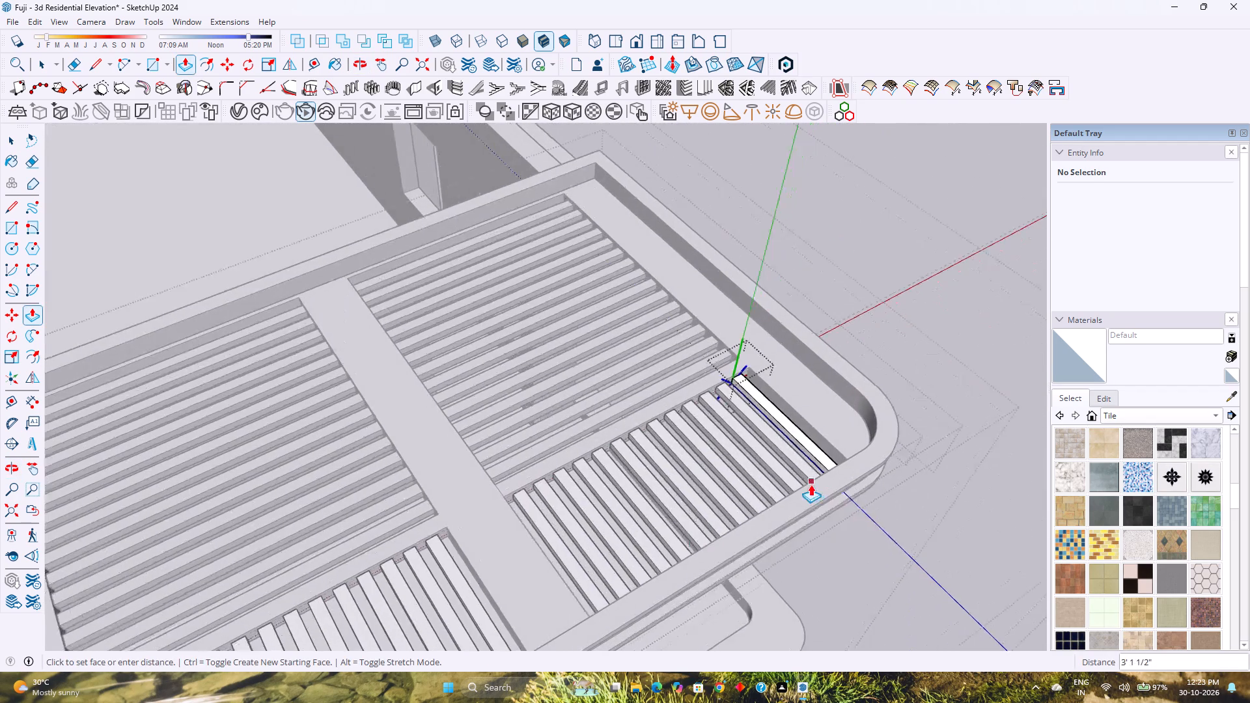
scroll(811, 484, "up", 1)
middle_click_drag(810, 484, 1007, 582)
scroll(1007, 582, "up", 1)
scroll(729, 366, "up", 2)
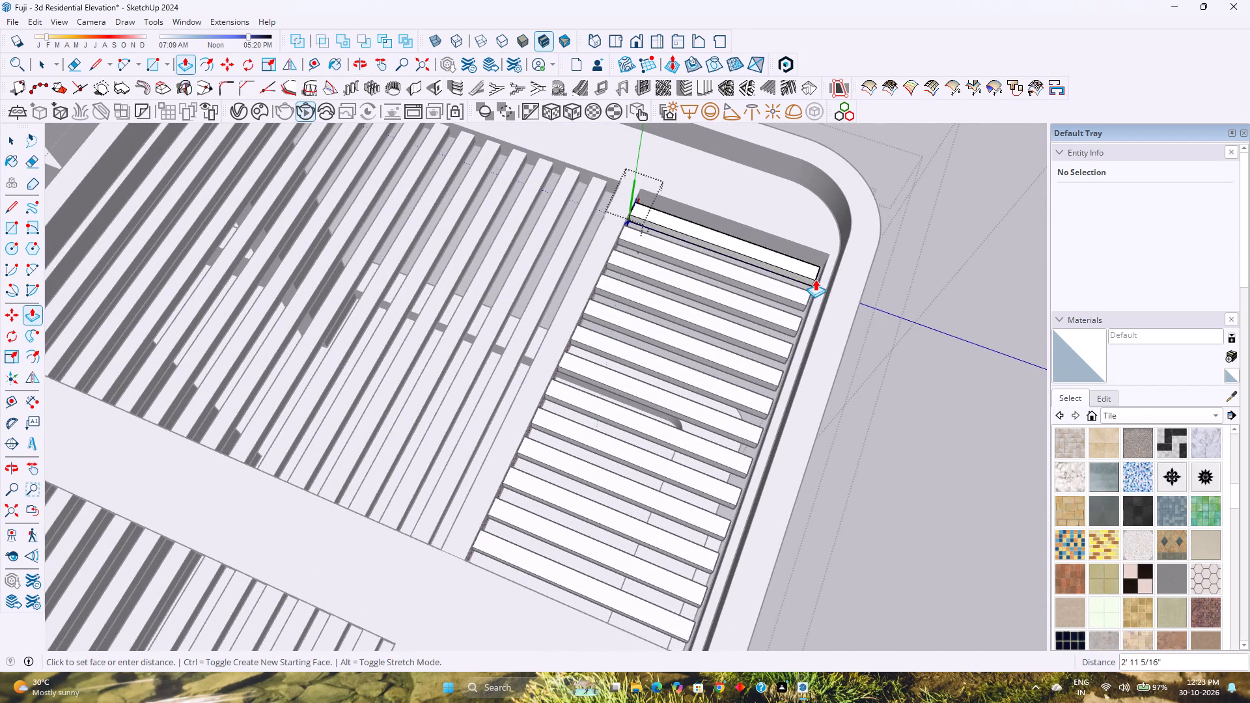
left_click(827, 258)
middle_click_drag(778, 430, 761, 427)
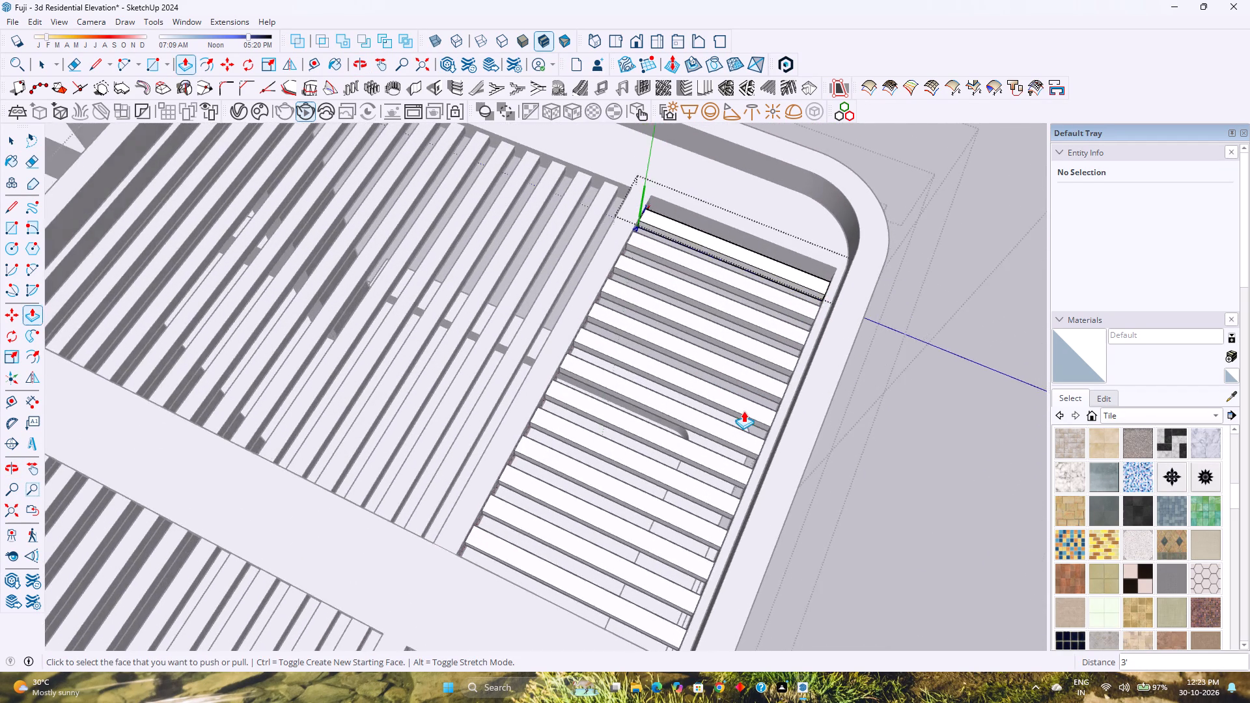
scroll(742, 405, "down", 14)
scroll(751, 494, "down", 4)
middle_click_drag(758, 499, 631, 414)
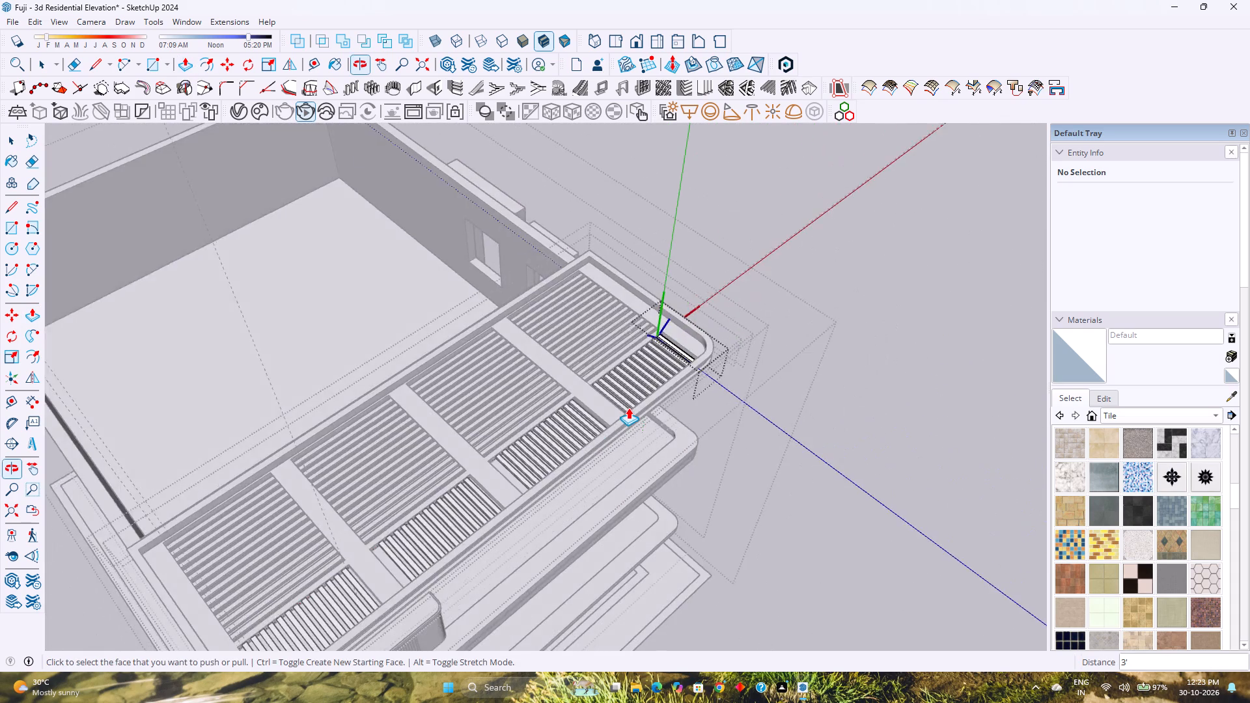
scroll(628, 407, "down", 5)
key("space")
key("Escape")
Delete all construction guides from the model.
scroll(536, 436, "down", 2)
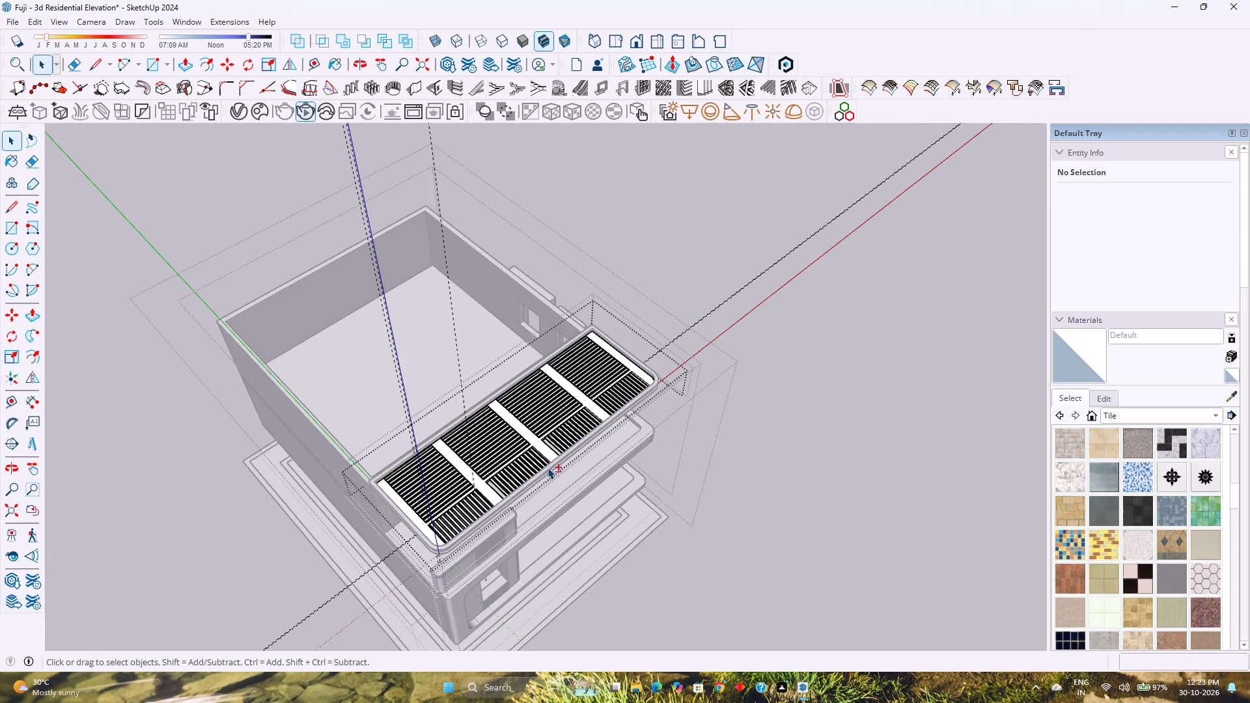
middle_click_drag(554, 471, 632, 573, "shift")
middle_click_drag(633, 568, 380, 439)
middle_click(374, 434)
middle_click_drag(379, 452, 463, 581, "shift")
middle_click_drag(447, 573, 360, 494)
middle_click(360, 494)
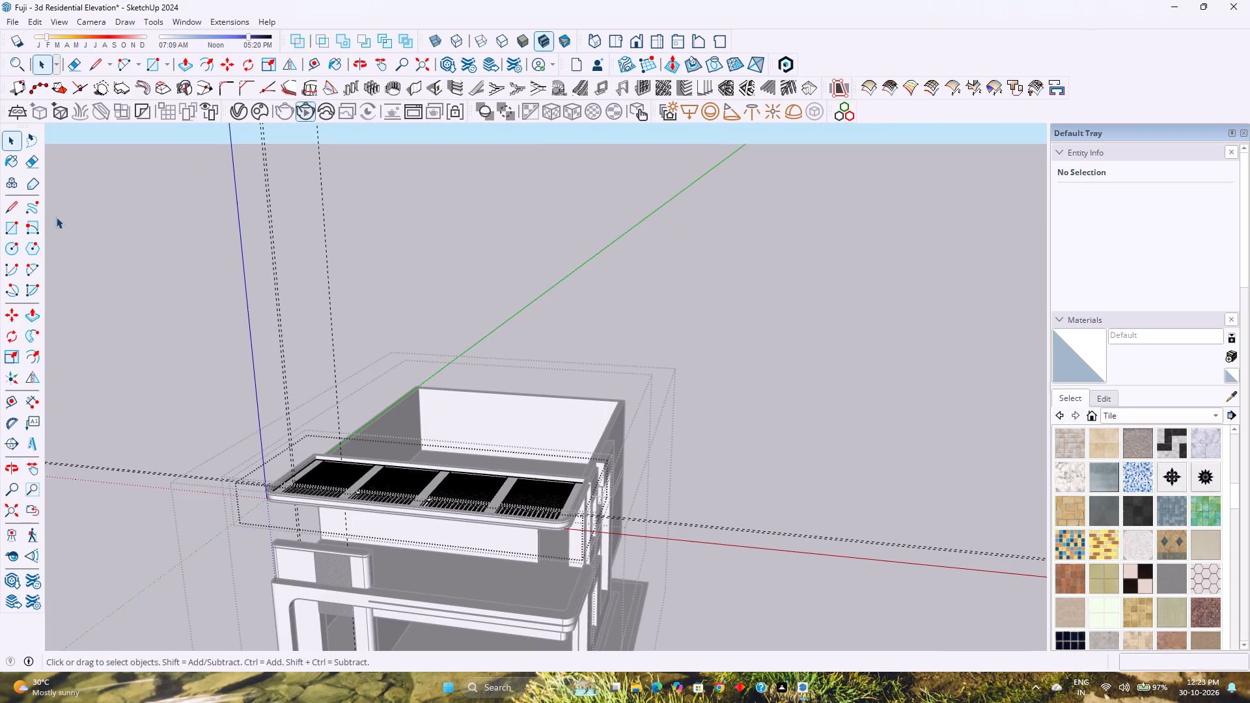
left_click(32, 23)
left_click(100, 150)
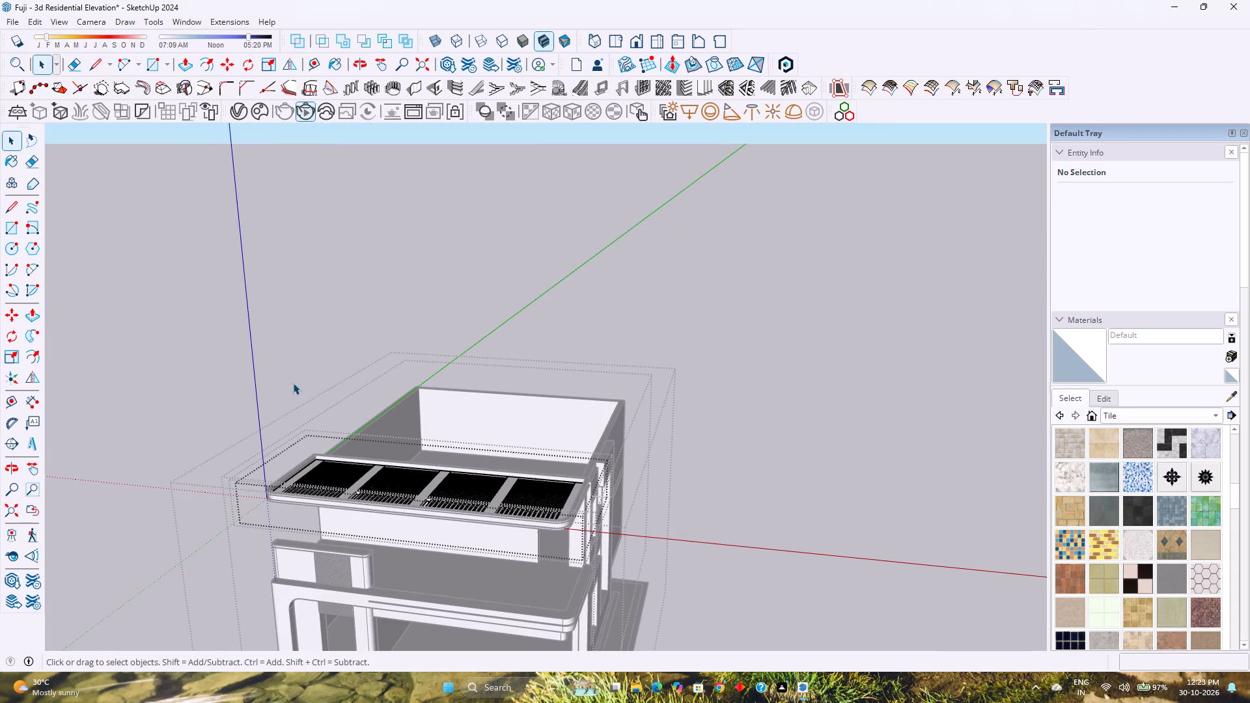
Save the model.
middle_click_drag(324, 413, 375, 305)
middle_click(375, 305)
middle_click_drag(441, 437, 363, 336)
middle_click(363, 336)
middle_click_drag(389, 323, 430, 393, "shift")
middle_click_drag(436, 393, 398, 350)
key("ctrl+s")
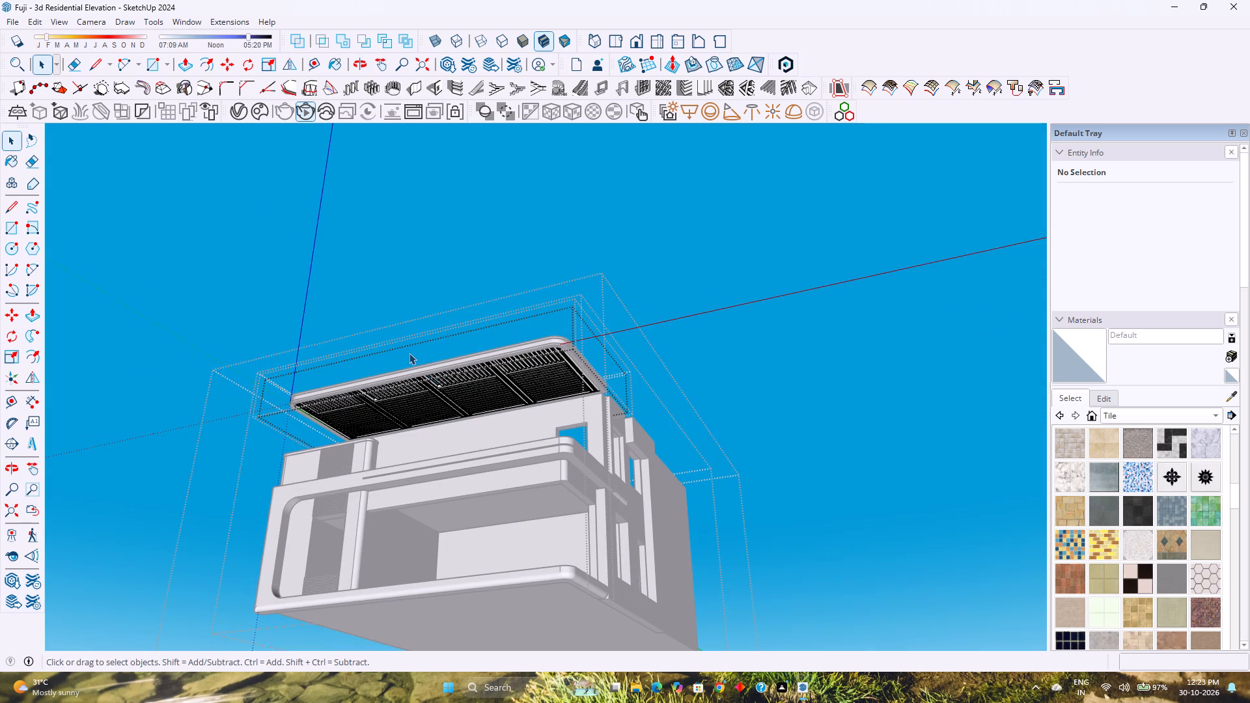
Examine the front slats' spacing across the roof bays from below.
middle_click_drag(446, 409, 482, 359)
middle_click(483, 359)
scroll(503, 397, "down", 3)
middle_click_drag(494, 394, 601, 362)
scroll(447, 385, "up", 5)
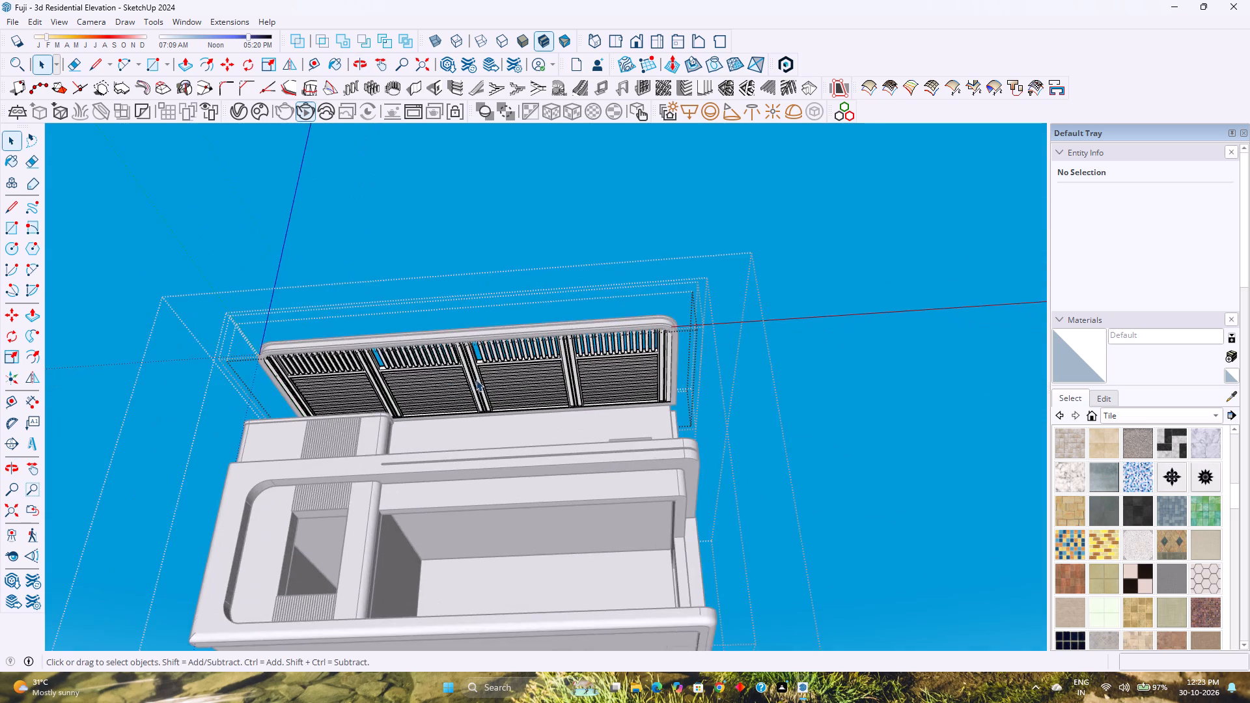
scroll(476, 379, "up", 9)
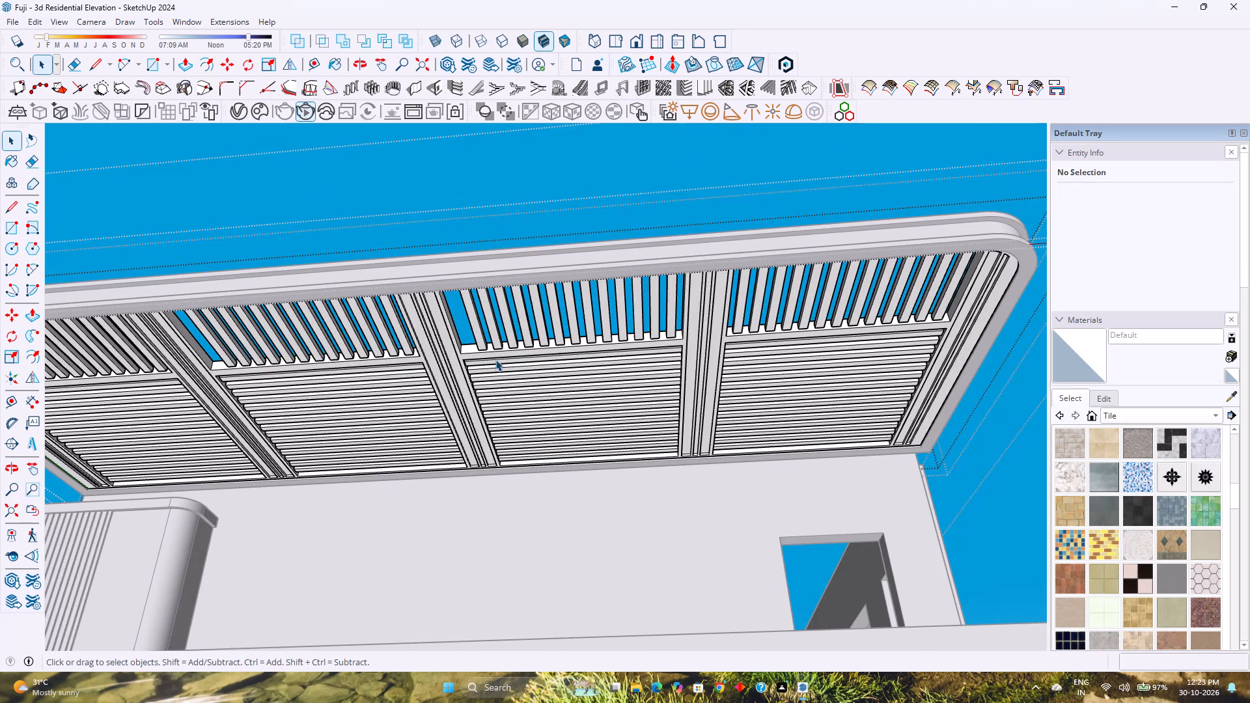
scroll(495, 359, "down", 4)
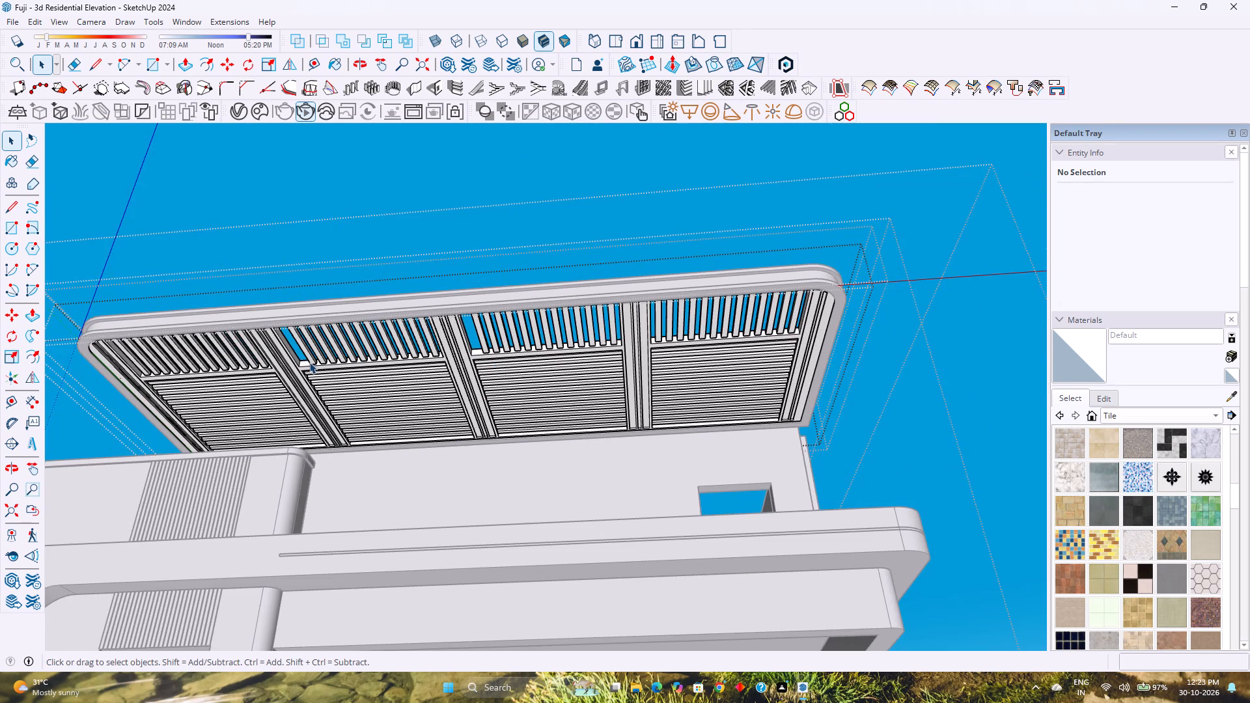
scroll(283, 365, "up", 3)
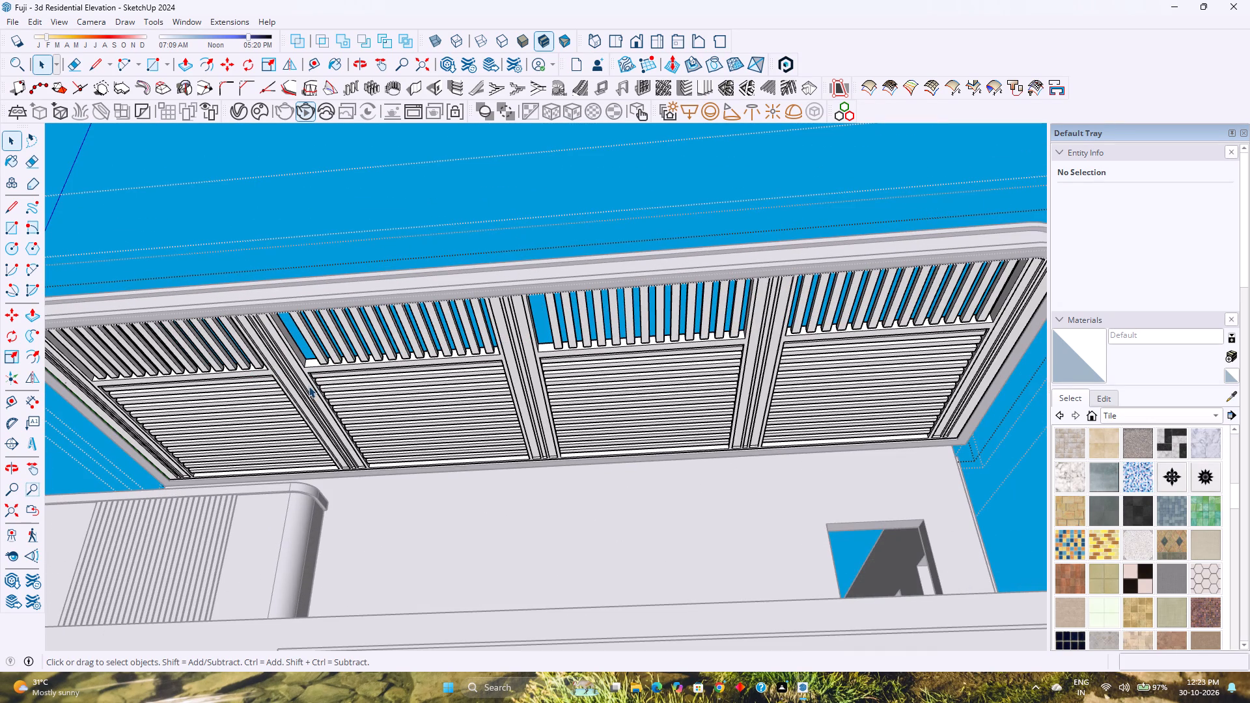
Copy the first front slat in each of the two middle bays about 5 5/8" into the gap beside the adjacent beam.
double_click(309, 386)
scroll(309, 386, "up", 6)
left_click(326, 344)
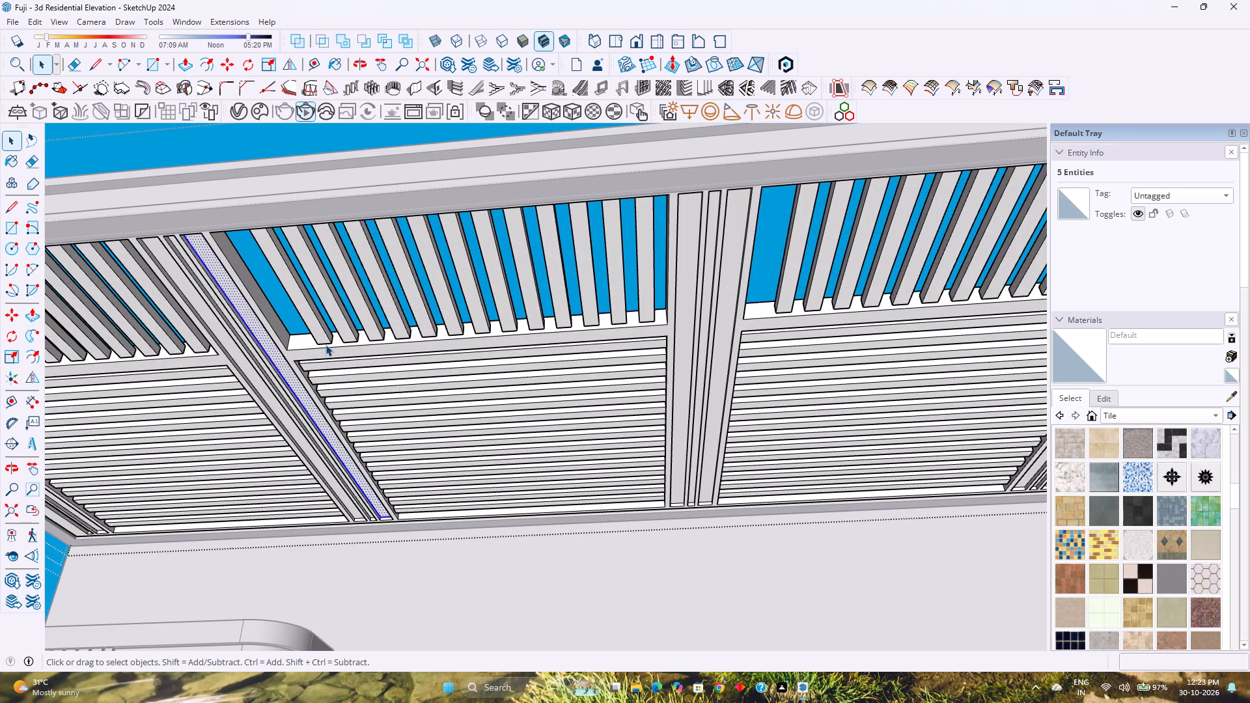
middle_click_drag(417, 359, 320, 359)
middle_click(318, 359)
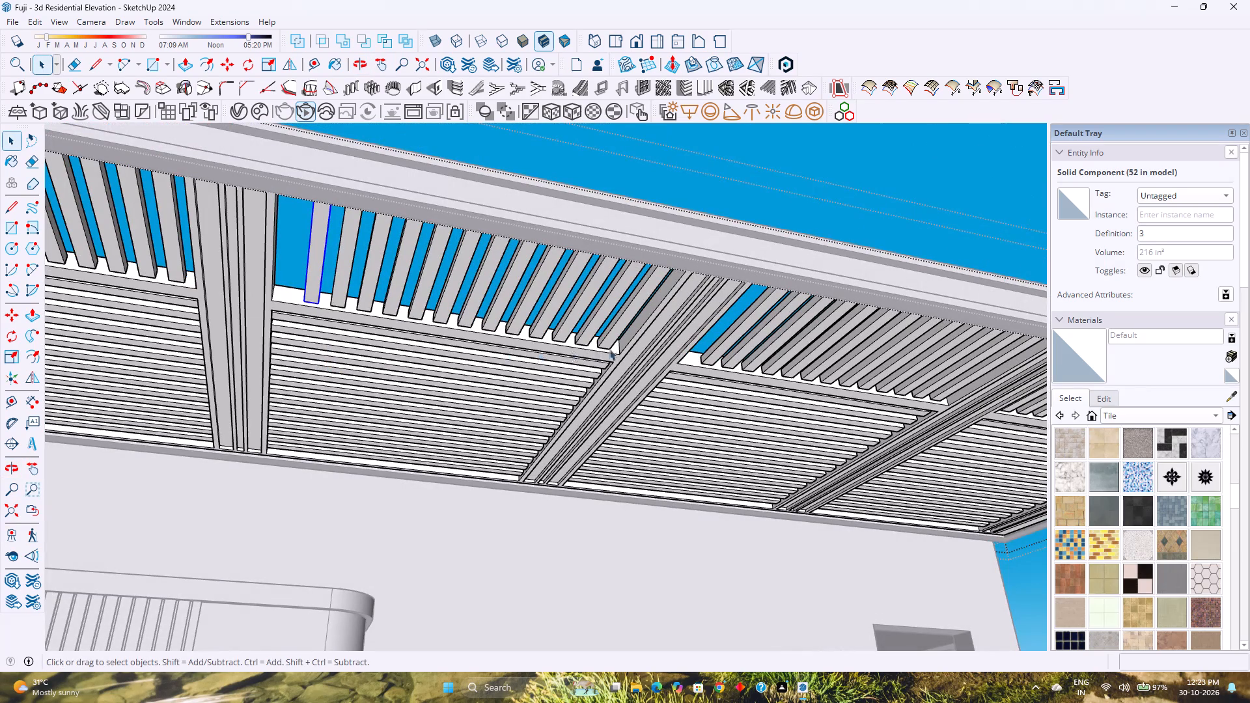
left_click(715, 353, "shift")
middle_click(723, 381)
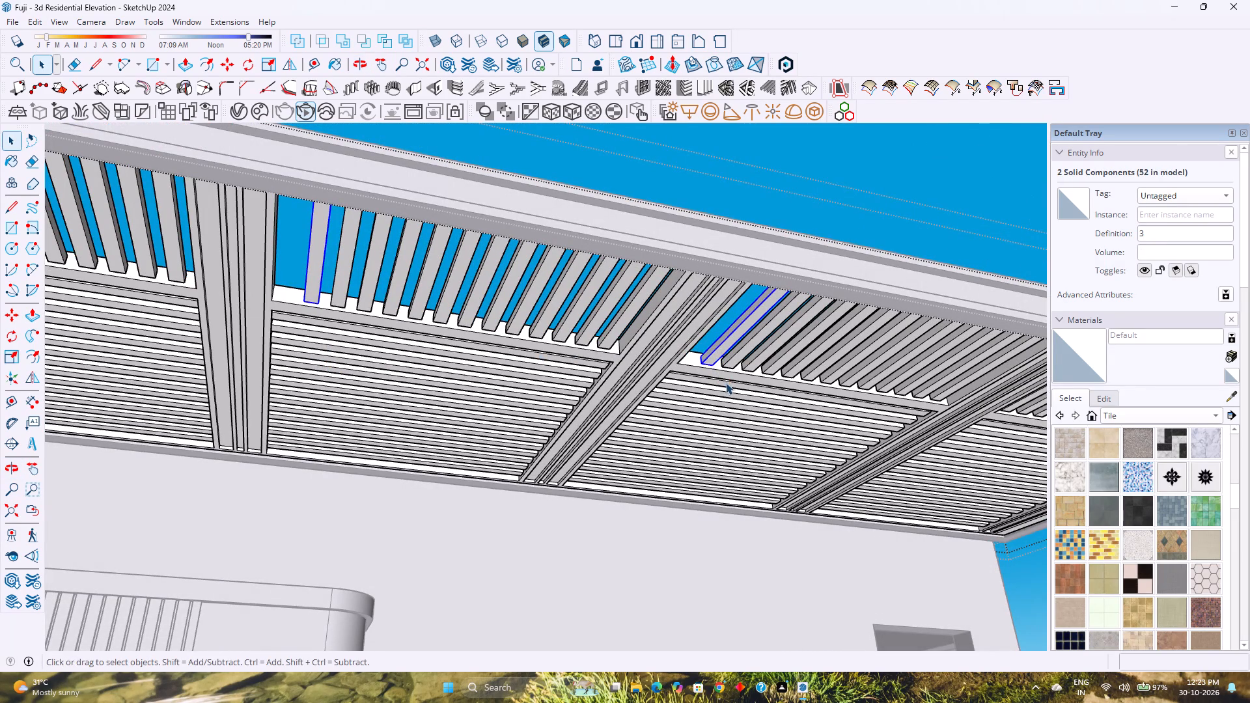
middle_click_drag(728, 386, 453, 359, "shift")
middle_click(453, 359, "shift")
middle_click_drag(633, 398, 492, 374)
middle_click(492, 374)
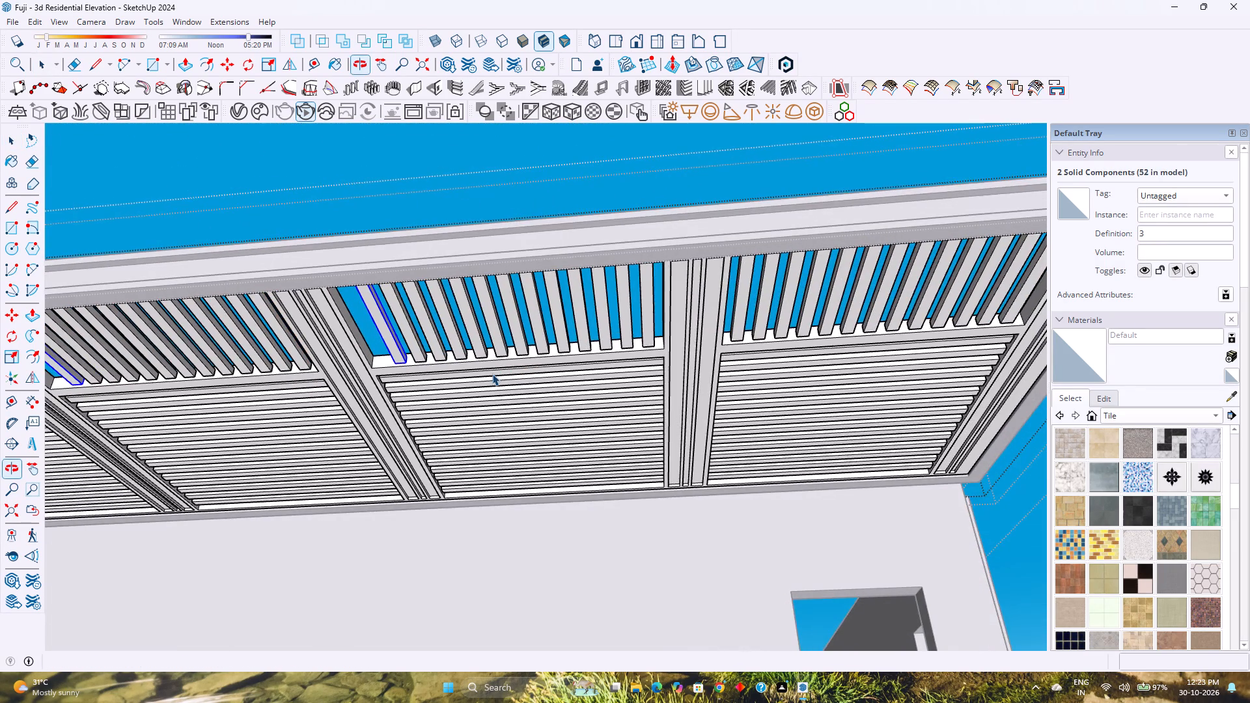
scroll(484, 370, "up", 3)
middle_click_drag(483, 369, 666, 391, "shift")
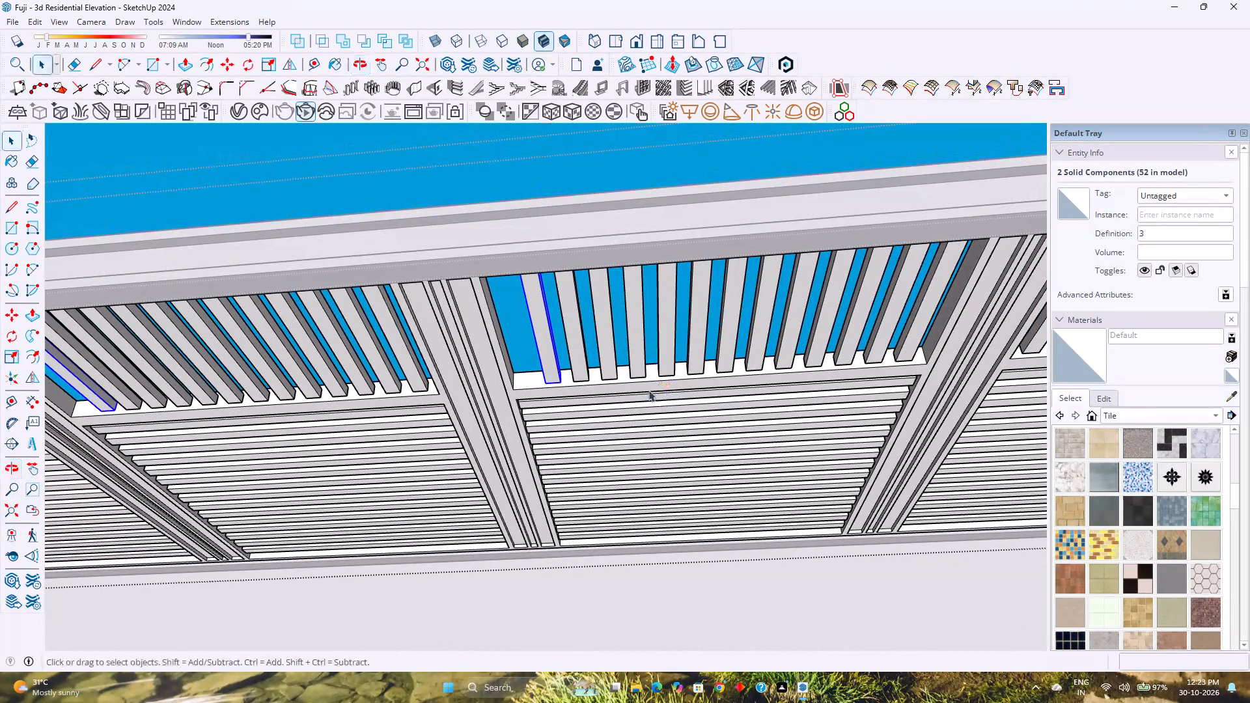
scroll(570, 380, "up", 7)
key("m")
scroll(589, 377, "up", 4)
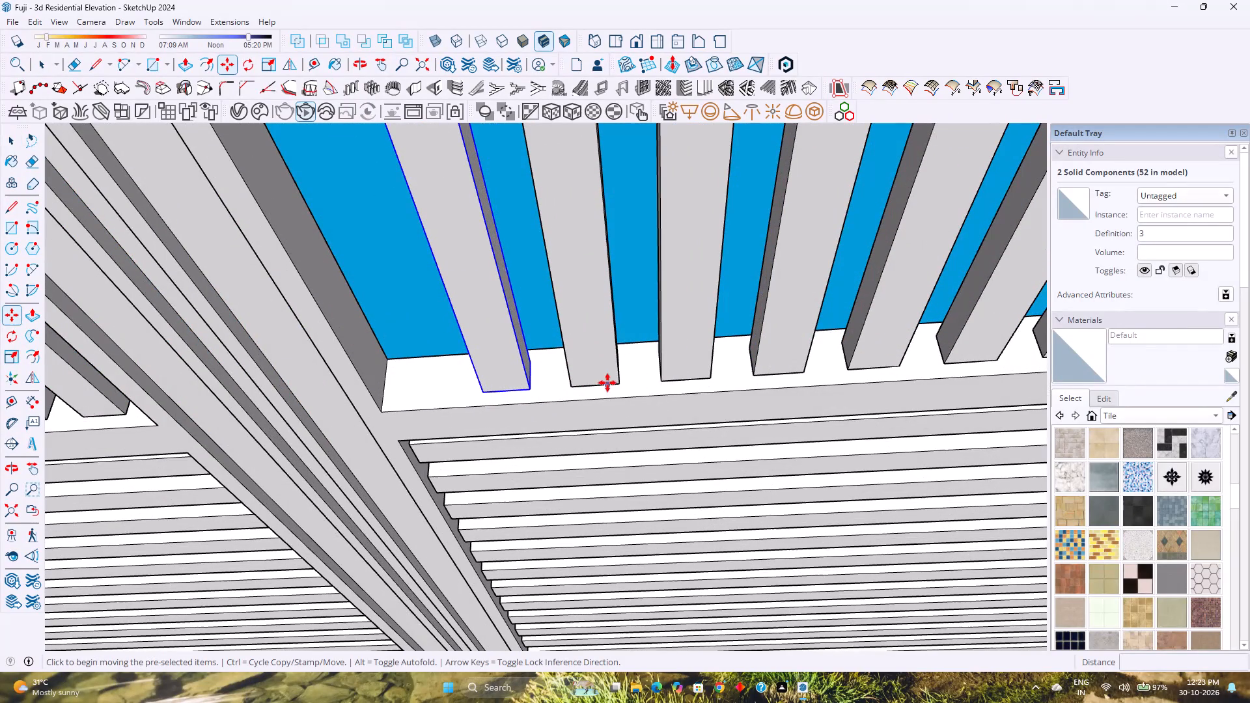
left_click(621, 383)
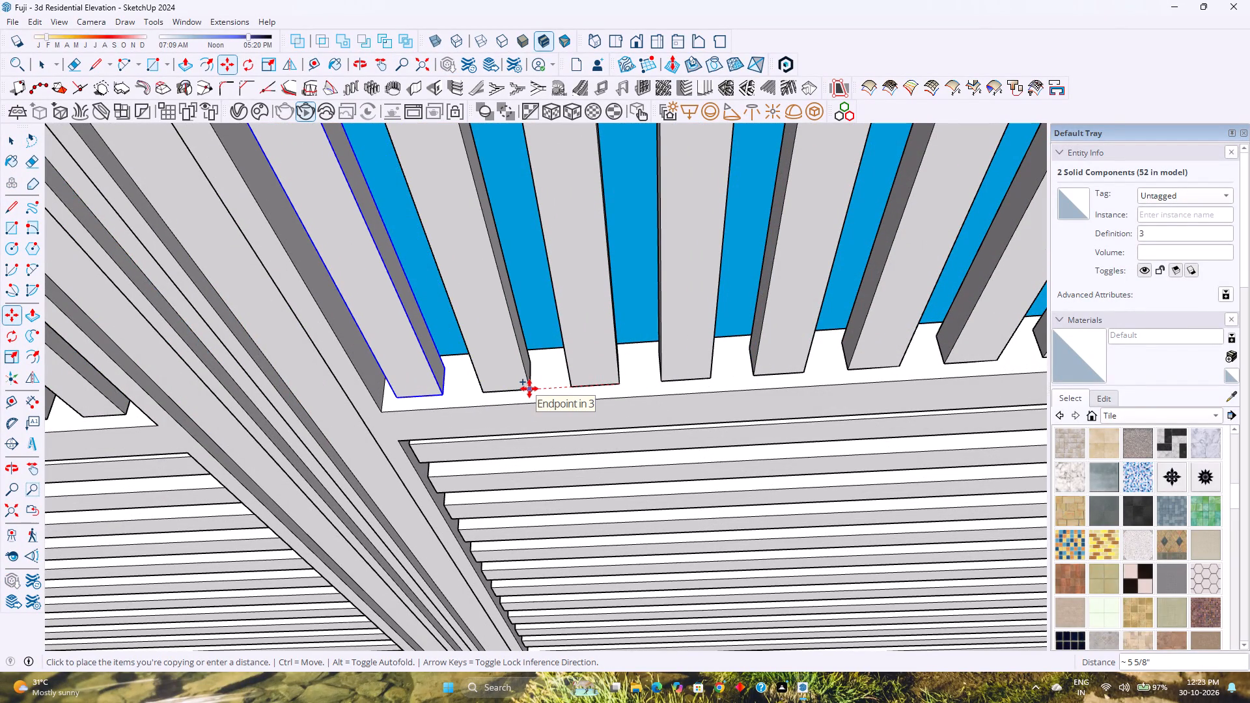
scroll(529, 389, "down", 17)
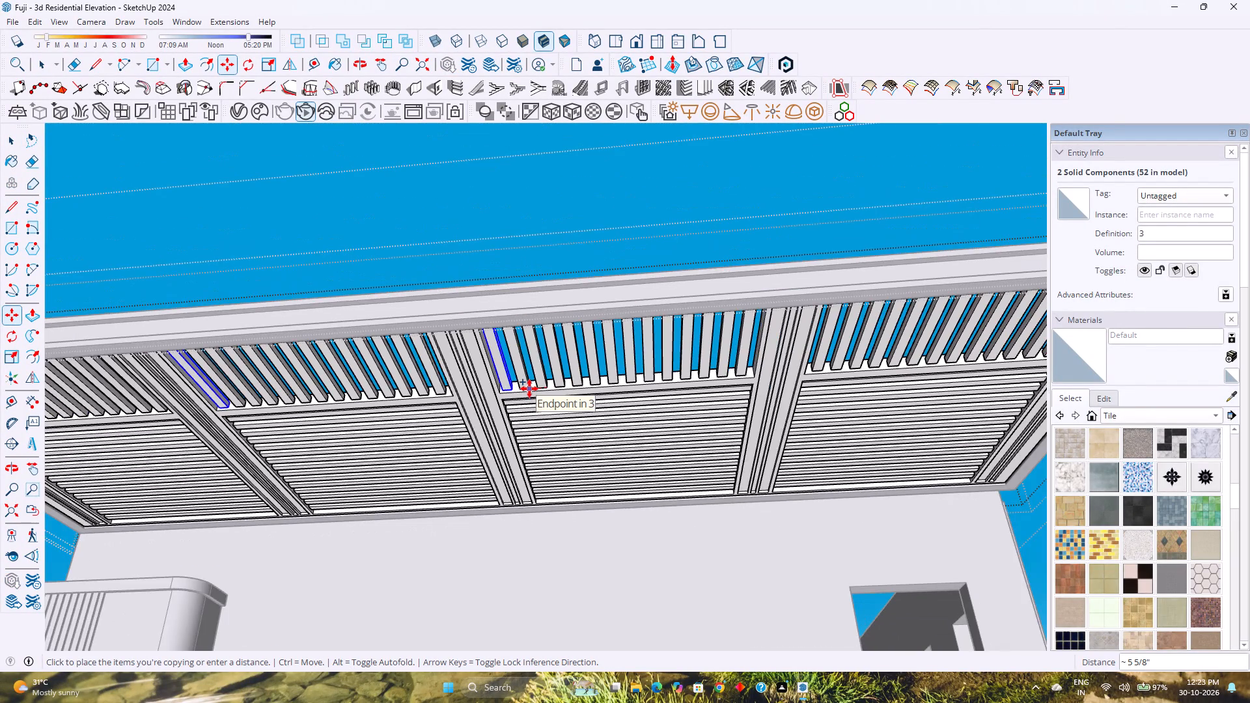
scroll(529, 389, "down", 2)
middle_click_drag(529, 389, 603, 401)
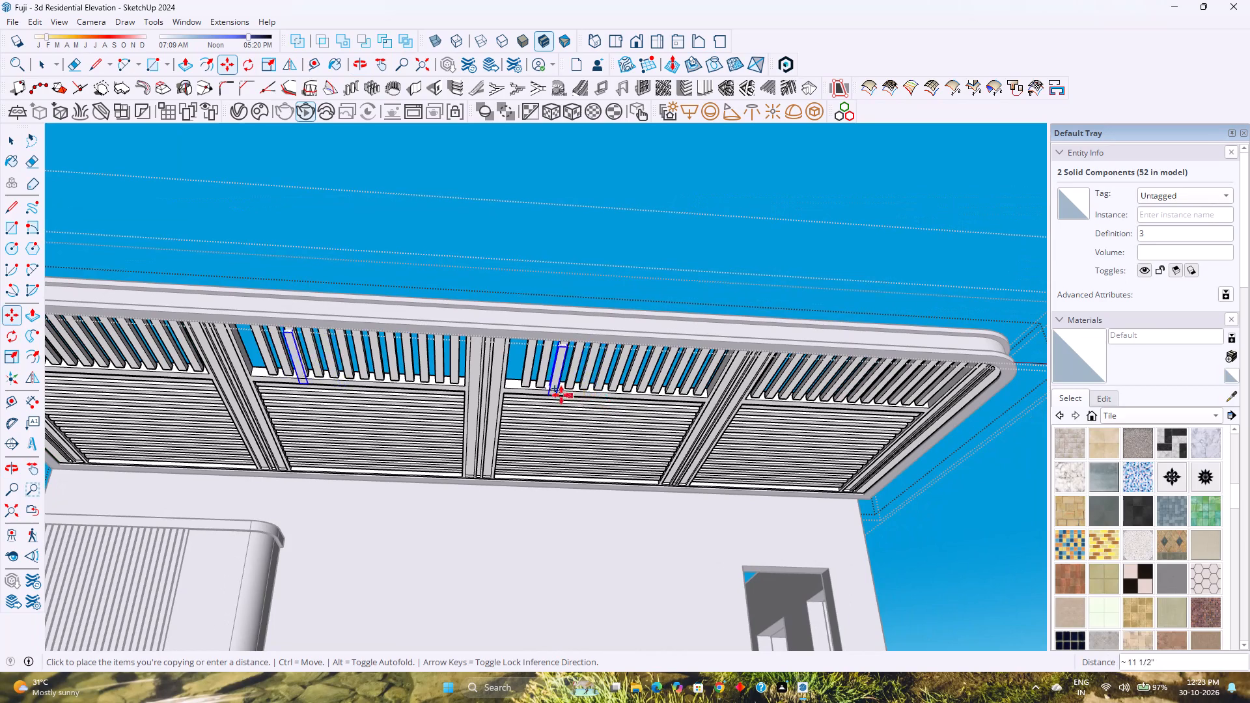
scroll(531, 389, "up", 3)
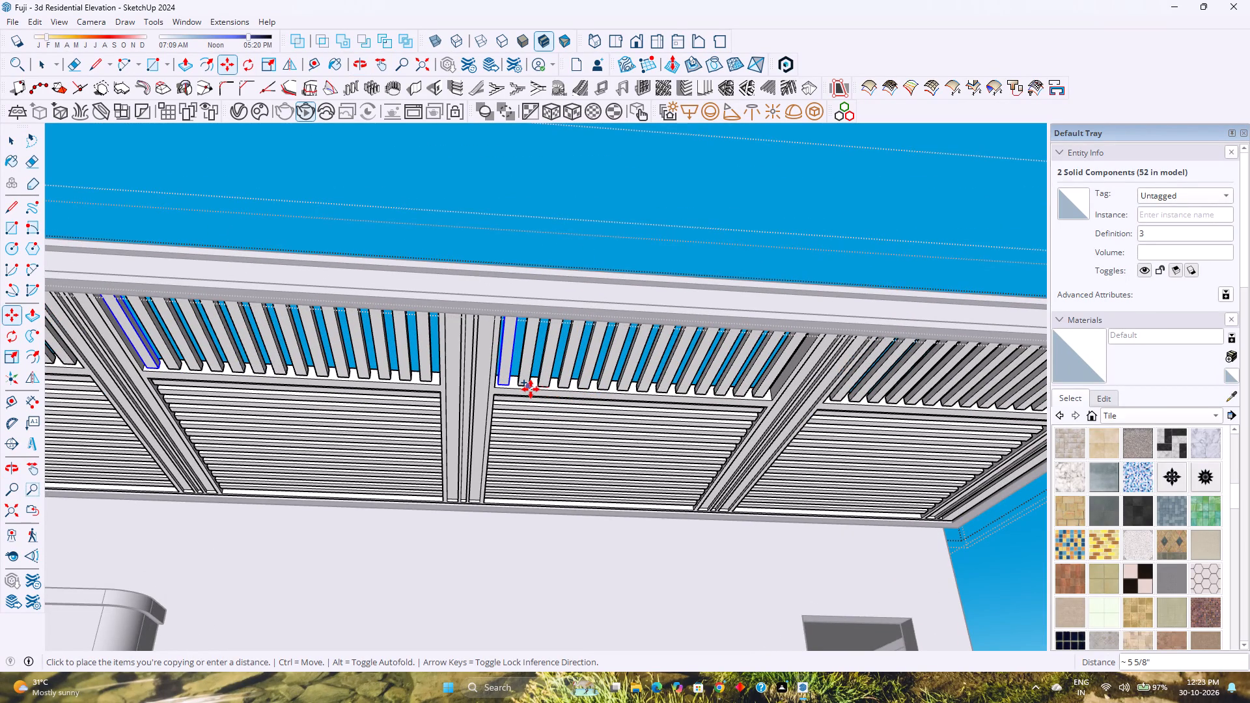
left_click(531, 389)
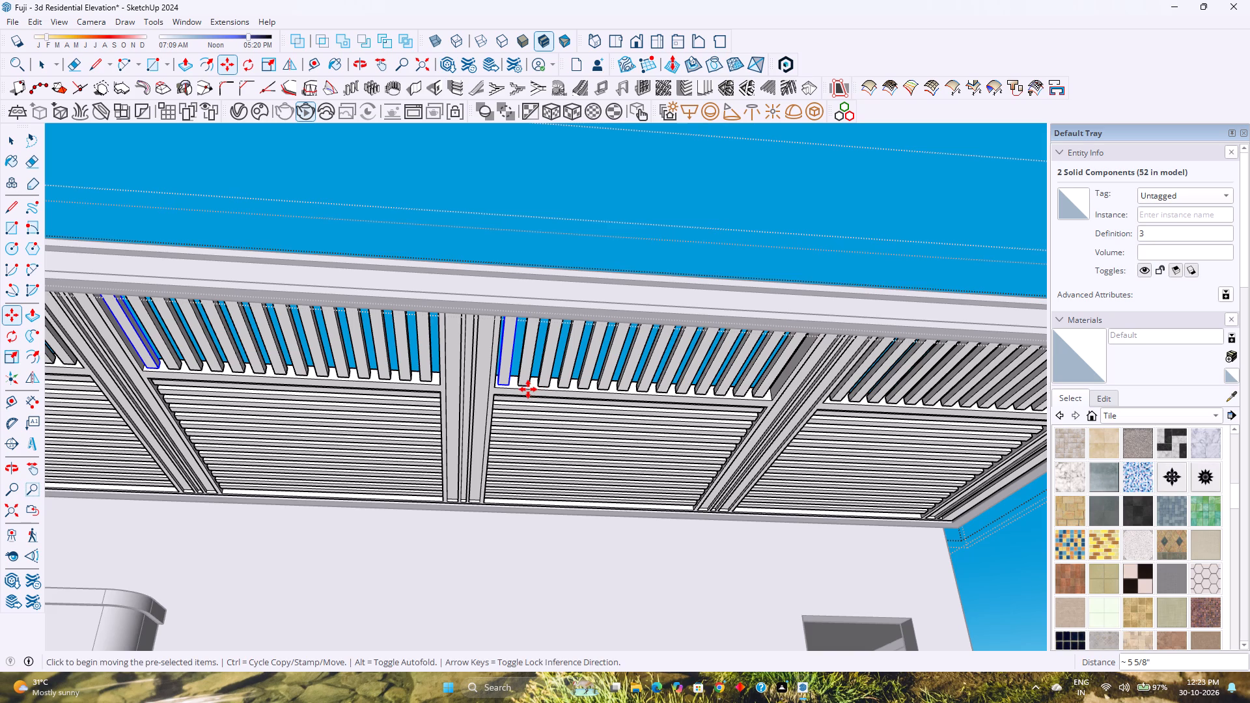
key("space")
Examine the front slats in the middle bays from above, including the two added copies.
scroll(508, 396, "down", 4)
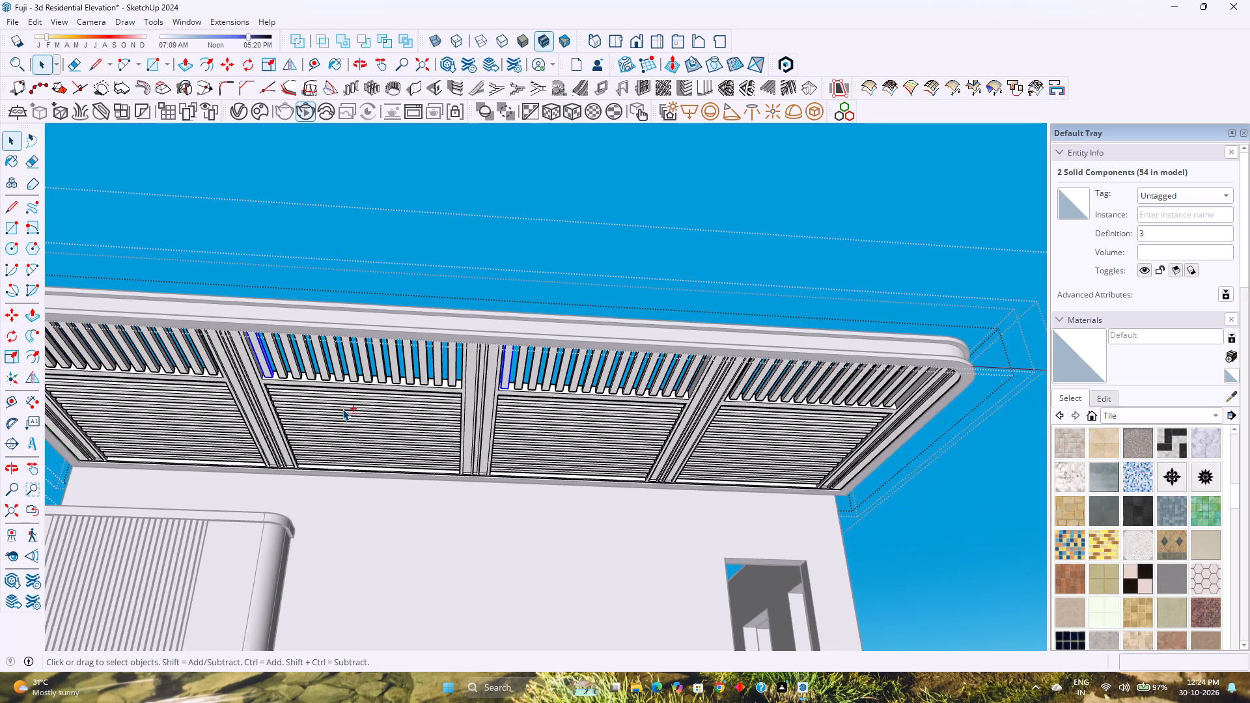
middle_click_drag(342, 409, 557, 418, "shift")
middle_click_drag(570, 391, 512, 545)
middle_click_drag(523, 435, 523, 554)
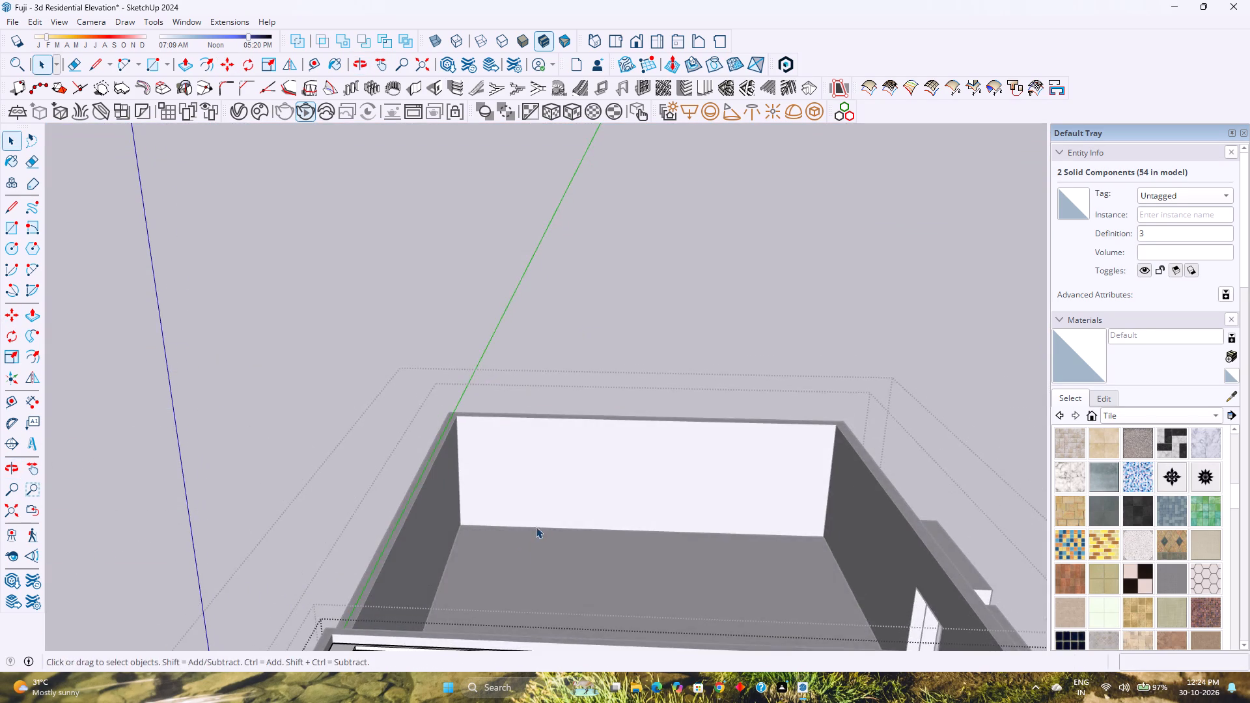
middle_click_drag(538, 527, 490, 364, "shift")
scroll(428, 432, "up", 6)
middle_click_drag(425, 434, 446, 500)
middle_click(446, 500)
scroll(403, 448, "up", 2)
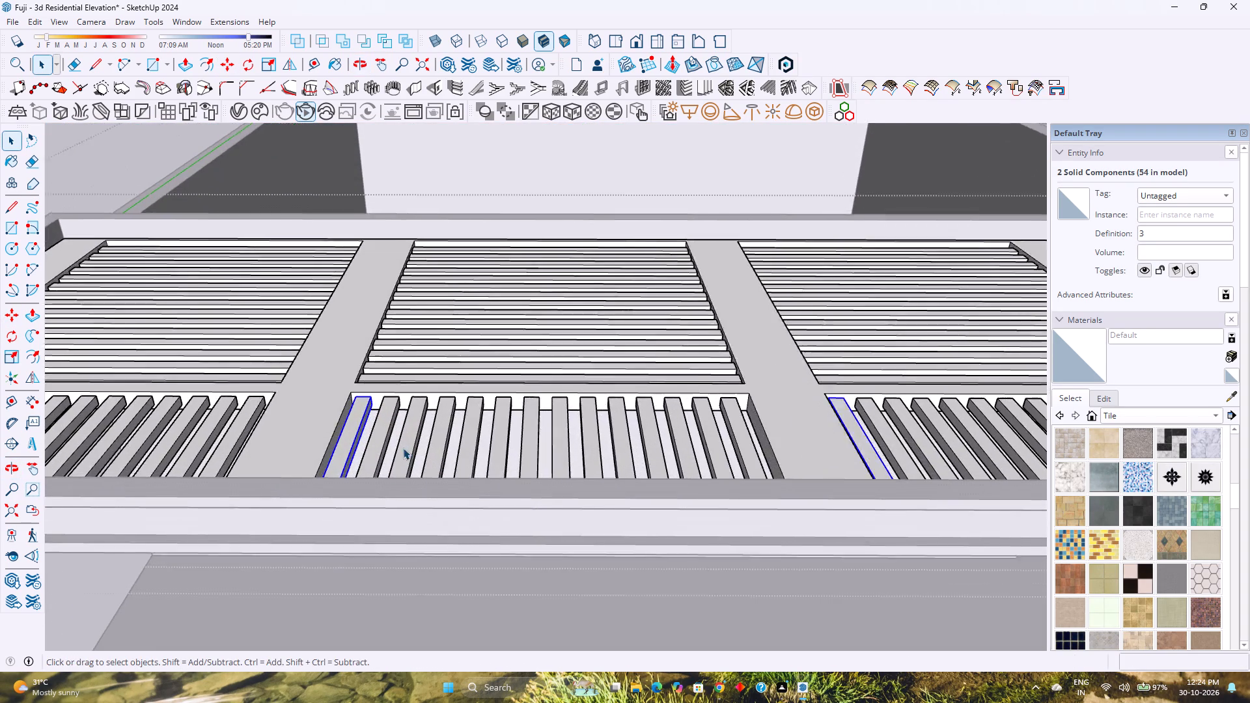
scroll(403, 448, "up", 4)
scroll(401, 447, "down", 8)
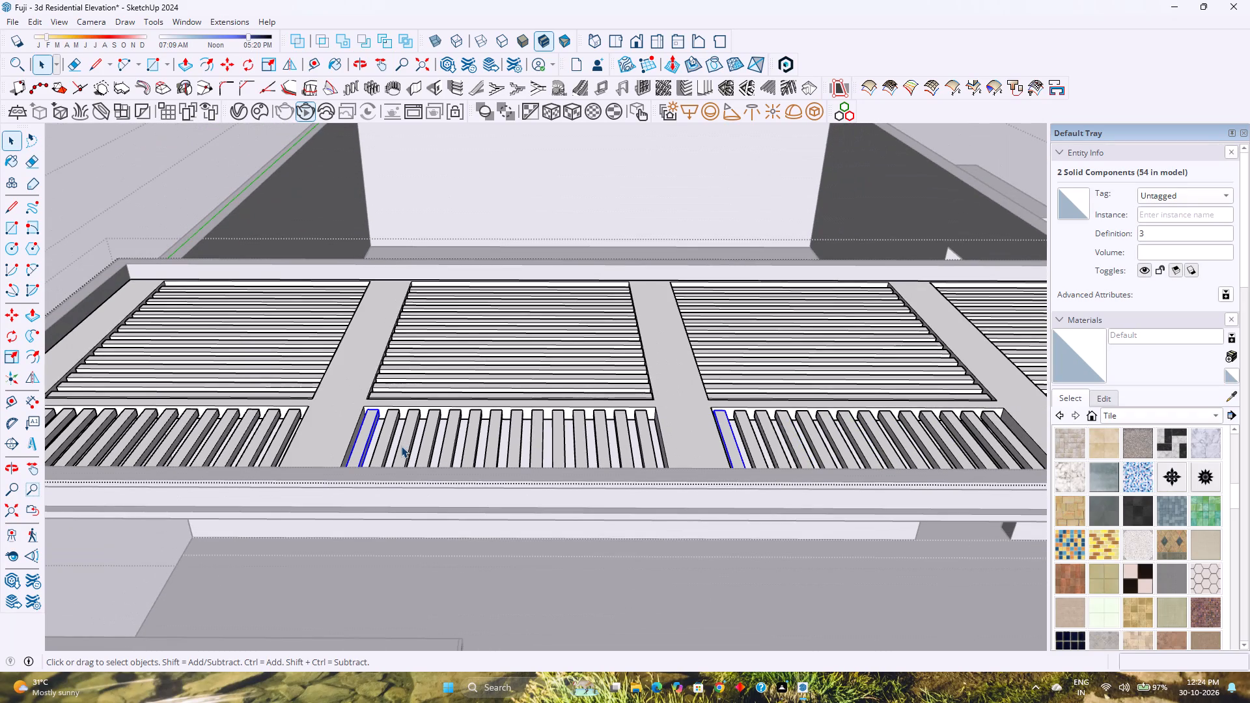
Undo the front slat copies, the slat extrusions and the middle bays' profiles, back to the first bay's row of flat slat profiles.
scroll(401, 446, "down", 1)
middle_click_drag(401, 446, 410, 497)
middle_click_drag(410, 467, 337, 456, "shift")
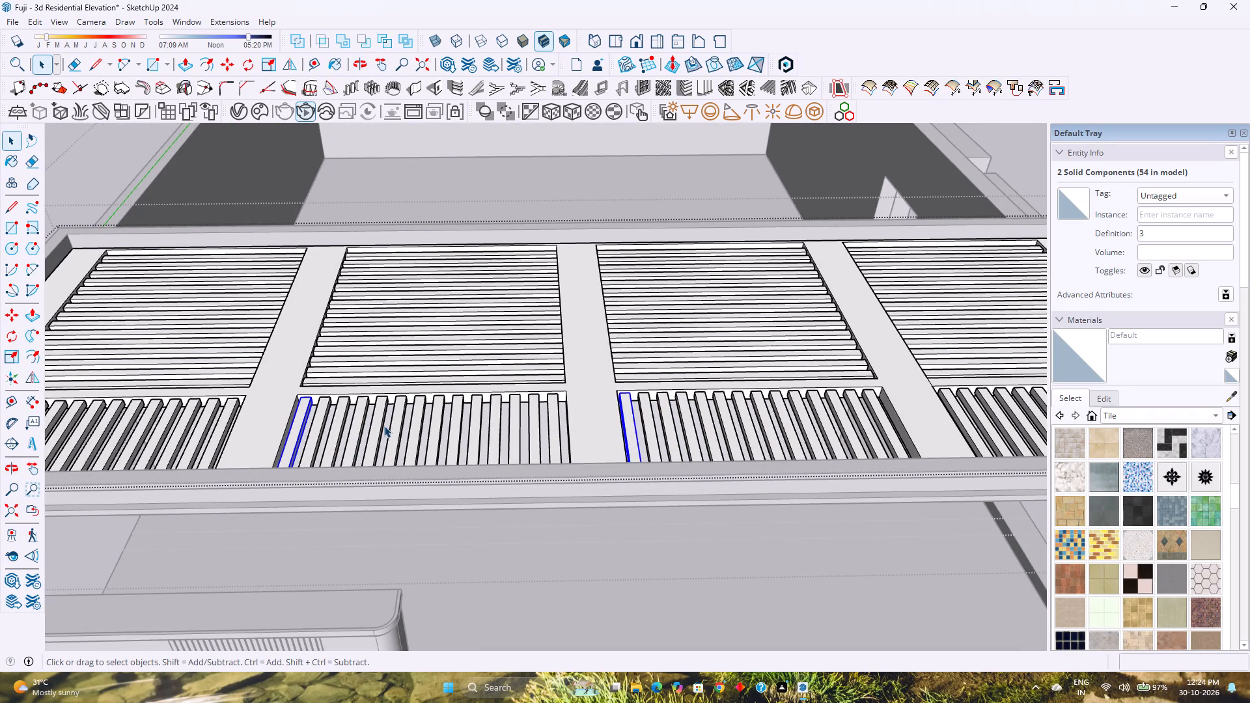
key("ctrl+z")
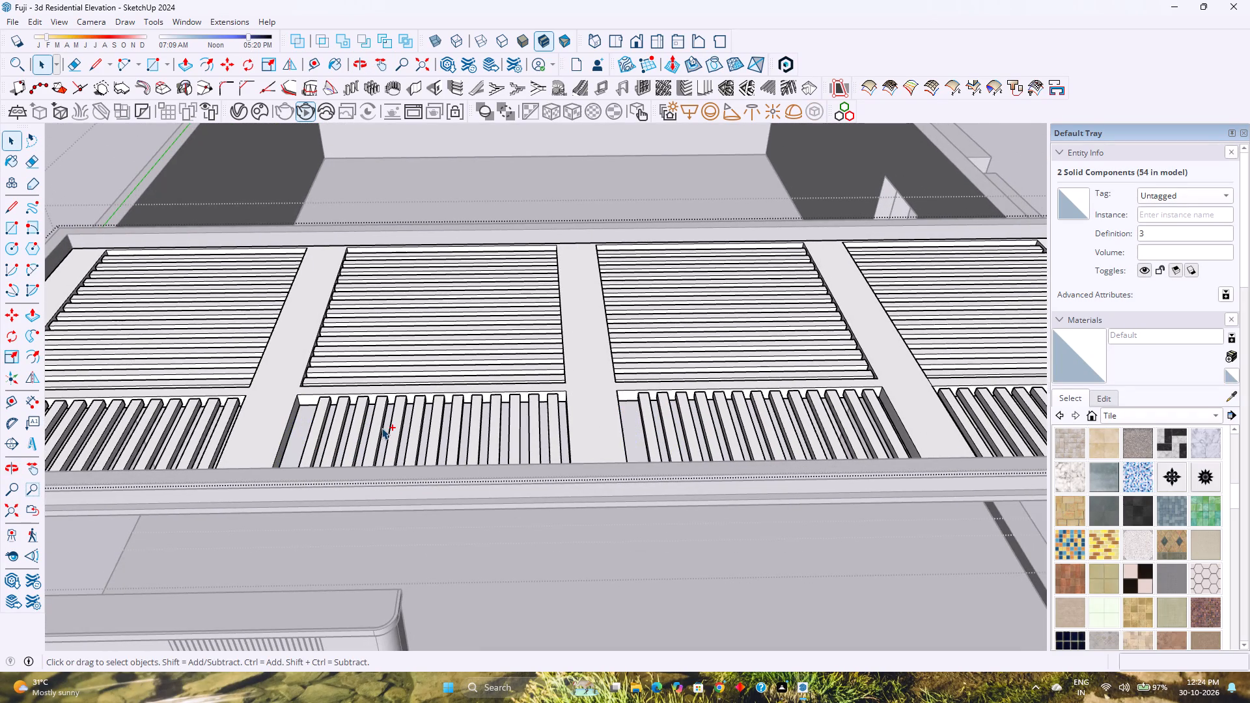
key("ctrl+z")
key("ctrl+z")
key("ctrl+z")
key("ctrl+z")
key("ctrl+z")
key("ctrl+z")
key("ctrl+z")
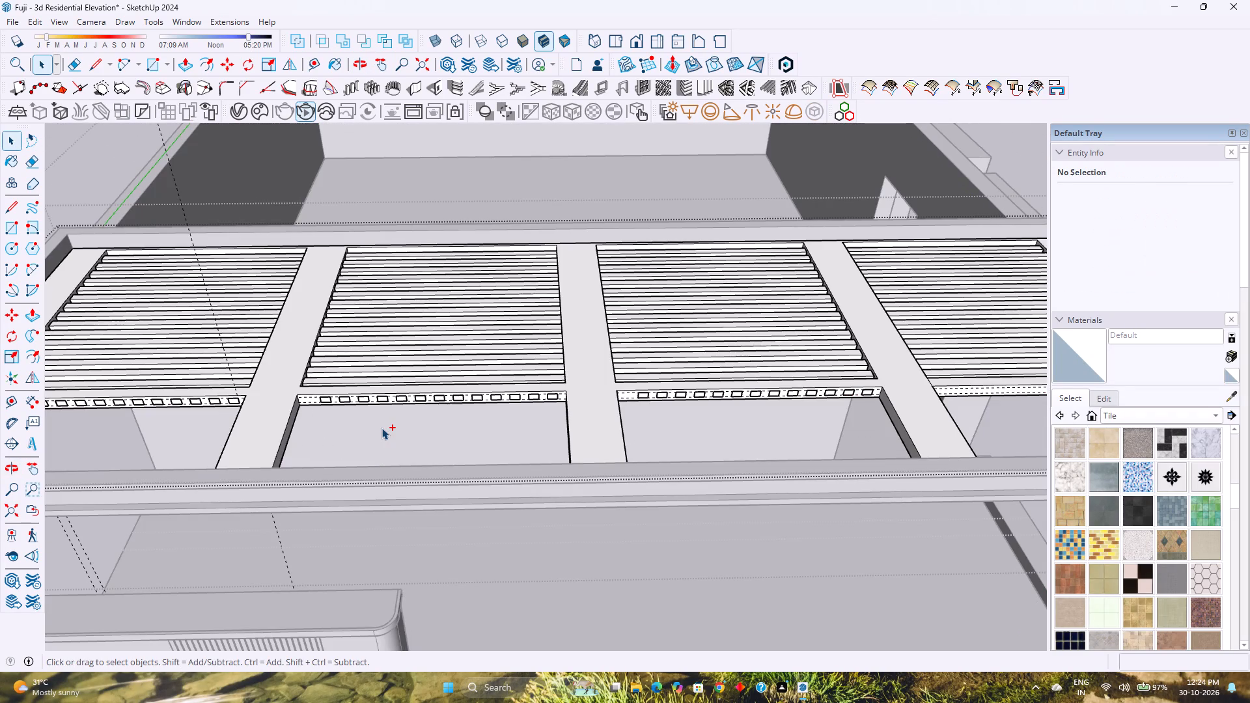
key("ctrl+z")
key("ctrl+z")
Place a guide 2.5" from the beam shared with the first bay on the second bay's front rail face.
middle_click_drag(365, 428, 569, 450, "shift")
middle_click(569, 450, "shift")
middle_click_drag(639, 439, 615, 440, "shift")
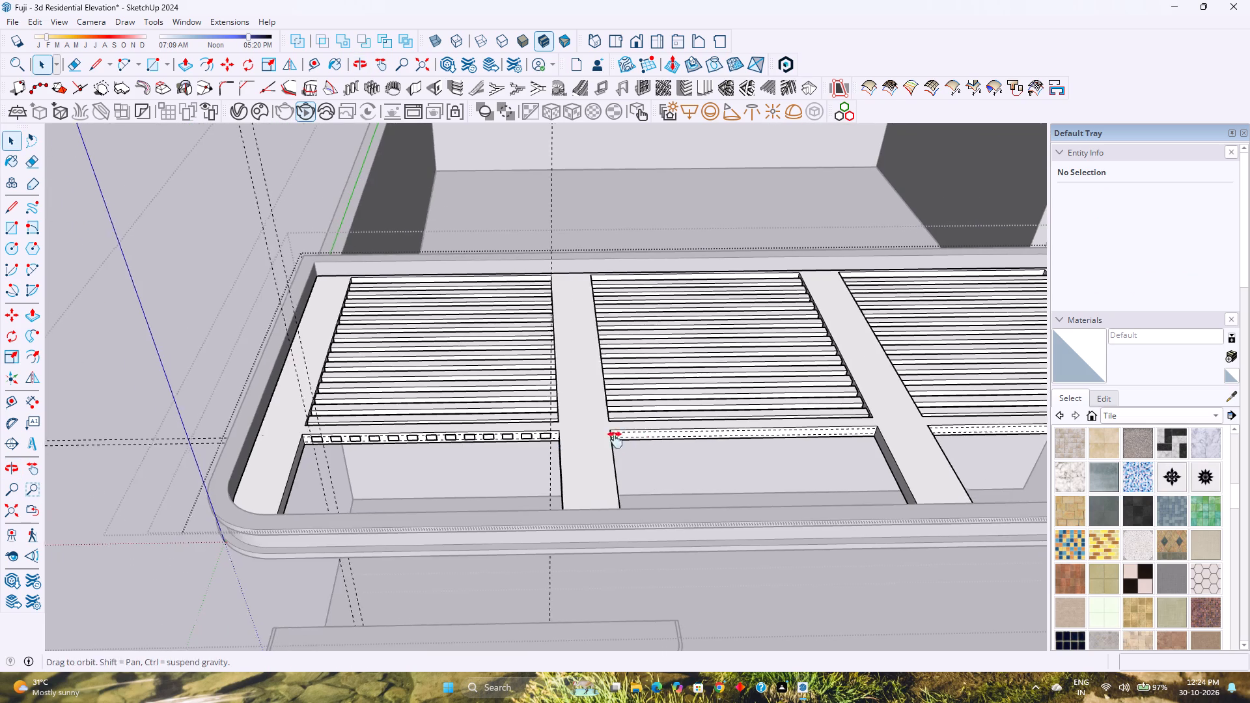
middle_click_drag(615, 440, 504, 442, "shift")
middle_click(504, 442, "shift")
scroll(506, 441, "up", 3)
middle_click_drag(515, 441, 340, 447, "shift")
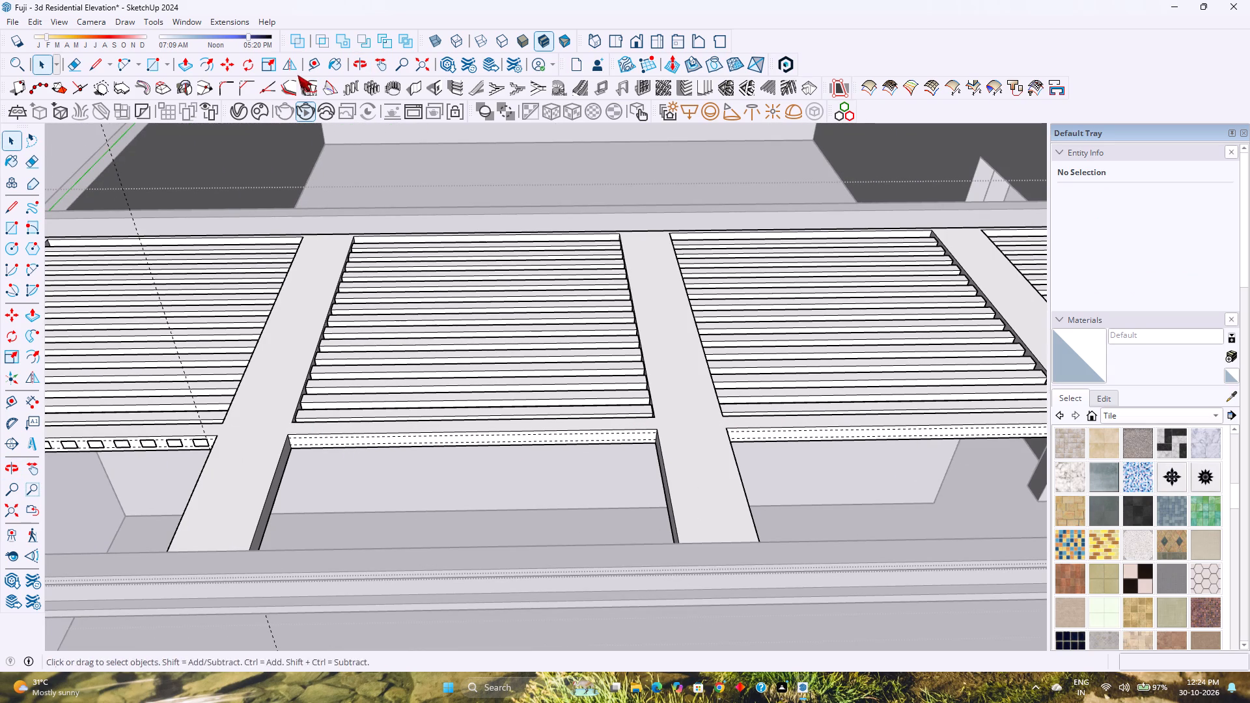
left_click(293, 67)
left_click(311, 64)
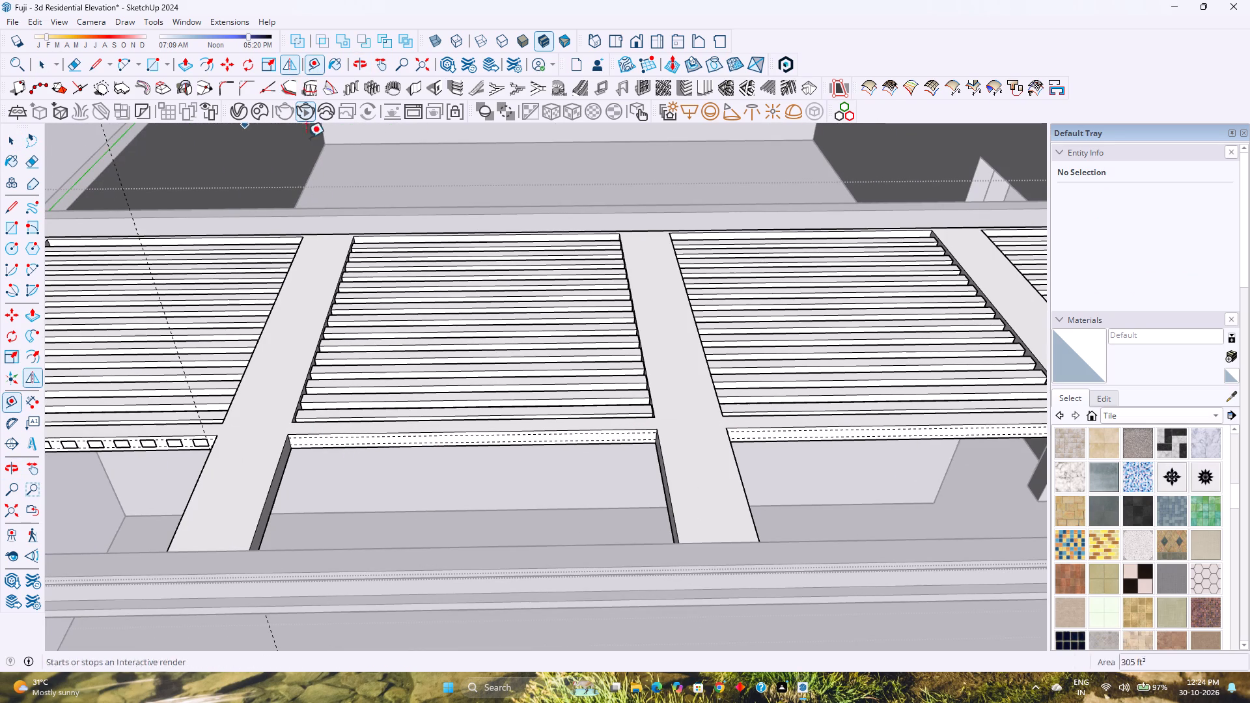
scroll(302, 466, "up", 7)
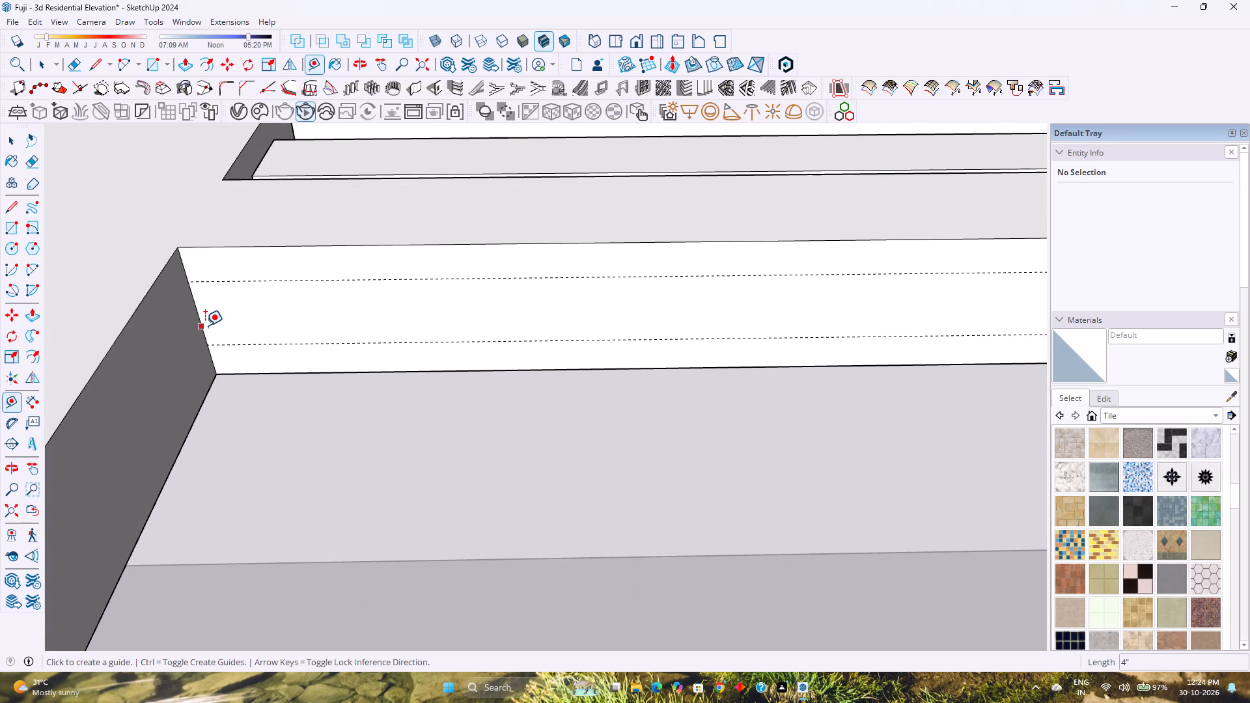
left_click(205, 325)
type("2.5")
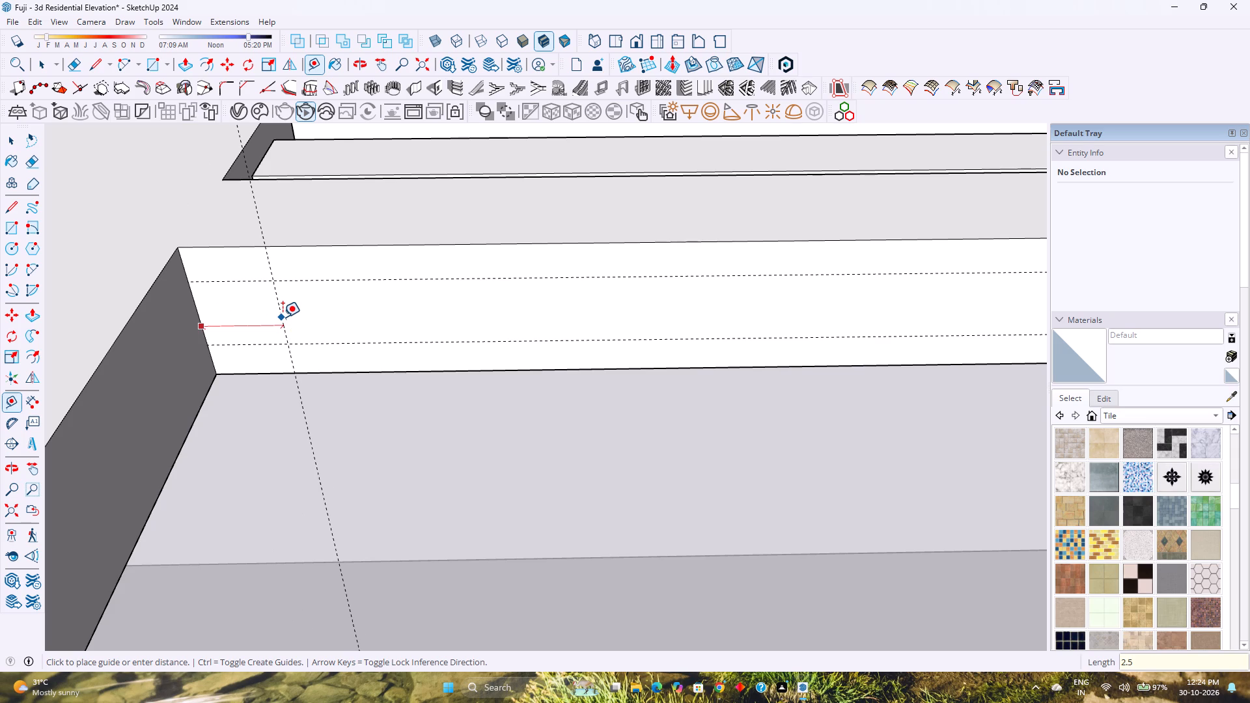
key("Return")
Place a matching guide 2.5" in from the opposite beam on the second bay's front rail face.
scroll(283, 317, "down", 9)
middle_click_drag(306, 324, 179, 369, "shift")
middle_click(179, 369, "shift")
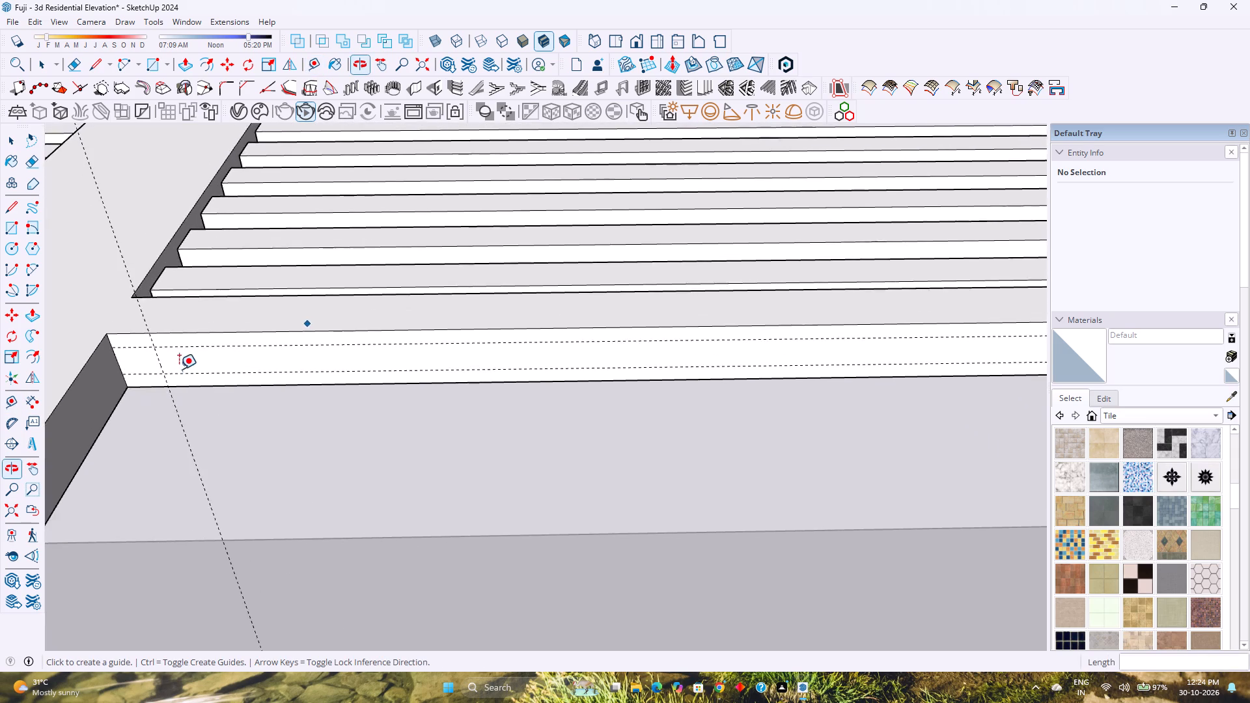
scroll(184, 365, "down", 9)
scroll(704, 372, "up", 3)
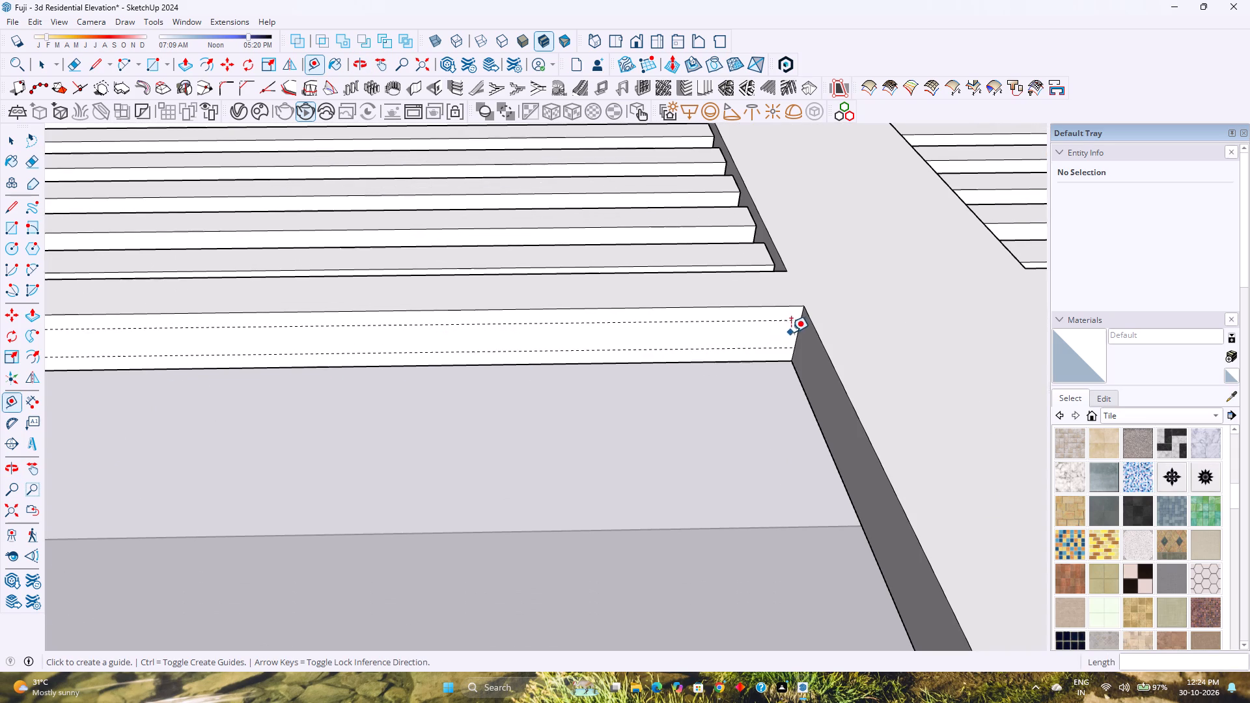
left_click(796, 330)
type("2.5")
key("Return")
key("space")
Copy the first bay's last slat profile across the beam to the near guide on the second bay's rail.
scroll(716, 307, "down", 12)
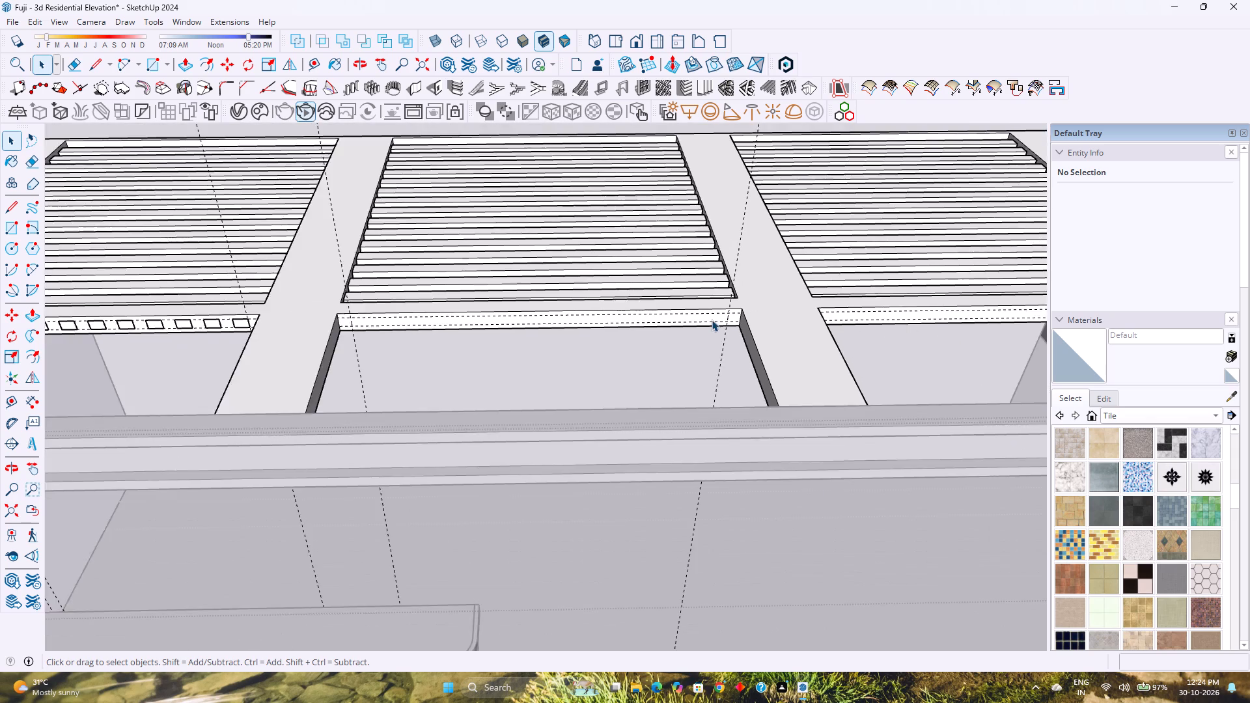
scroll(712, 320, "down", 2)
middle_click_drag(253, 379, 344, 407, "shift")
middle_click(344, 407, "shift")
scroll(432, 356, "up", 3)
left_click(439, 379)
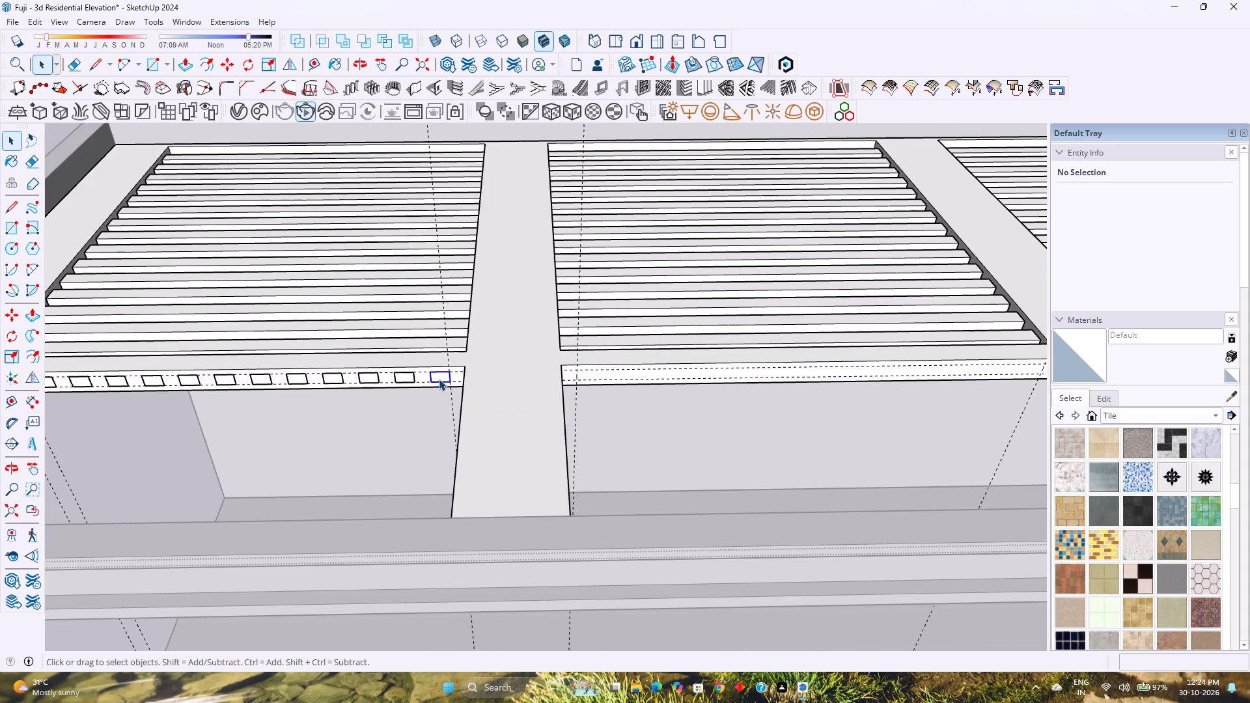
key("m")
scroll(435, 372, "up", 4)
left_click(428, 372)
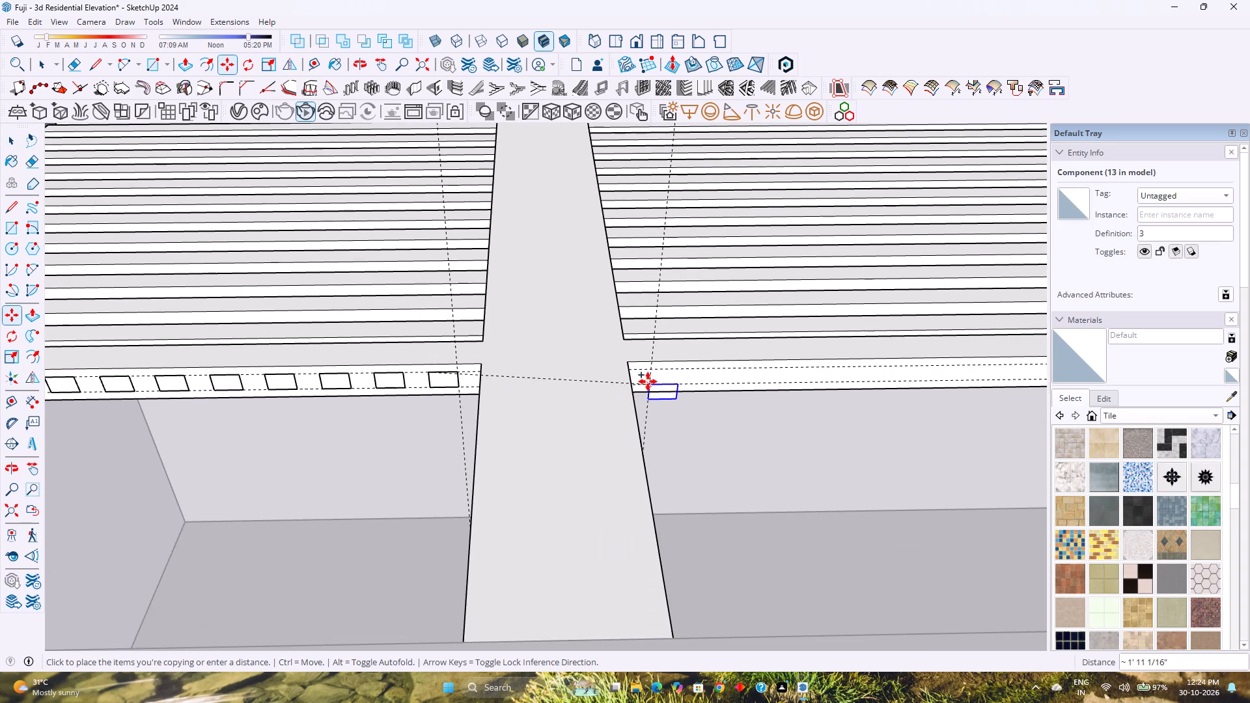
left_click(654, 370)
Copy the second bay's slat profile 5' 11 1/4" to the far guide and divide the span into 13 equal spaces.
middle_click_drag(651, 398, 505, 401, "shift")
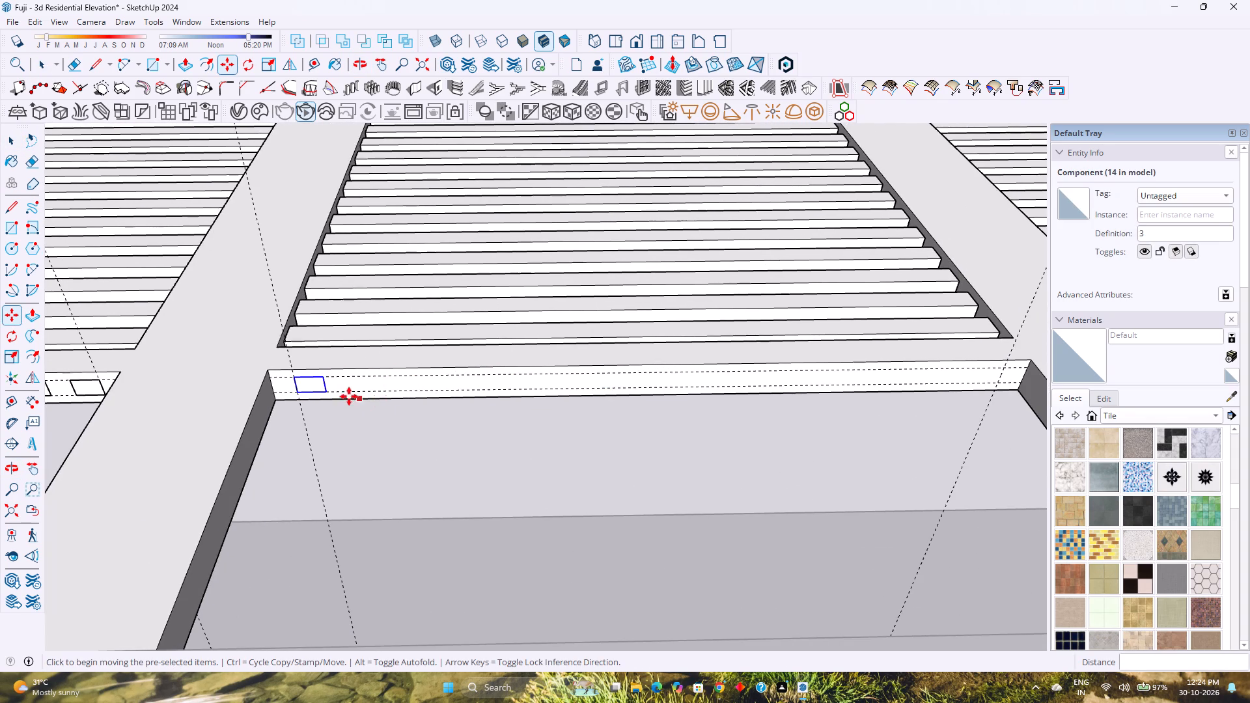
left_click(325, 394)
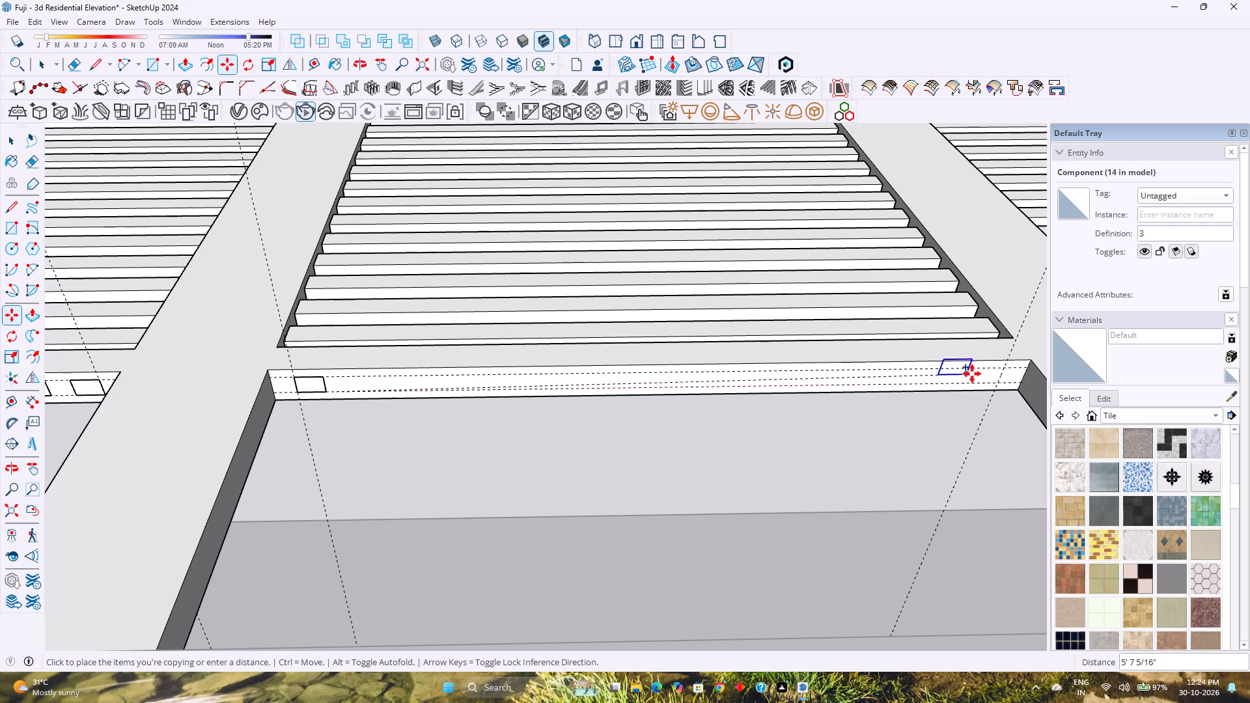
left_click(997, 383)
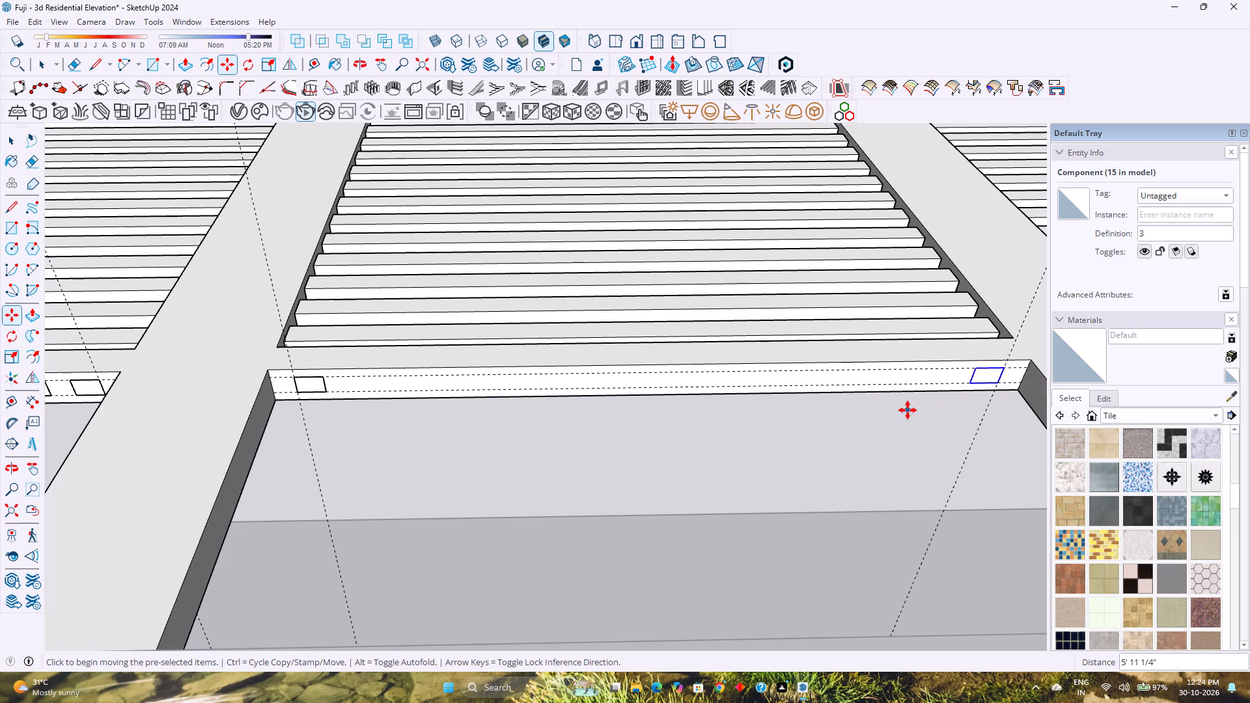
type("/13")
key("Return")
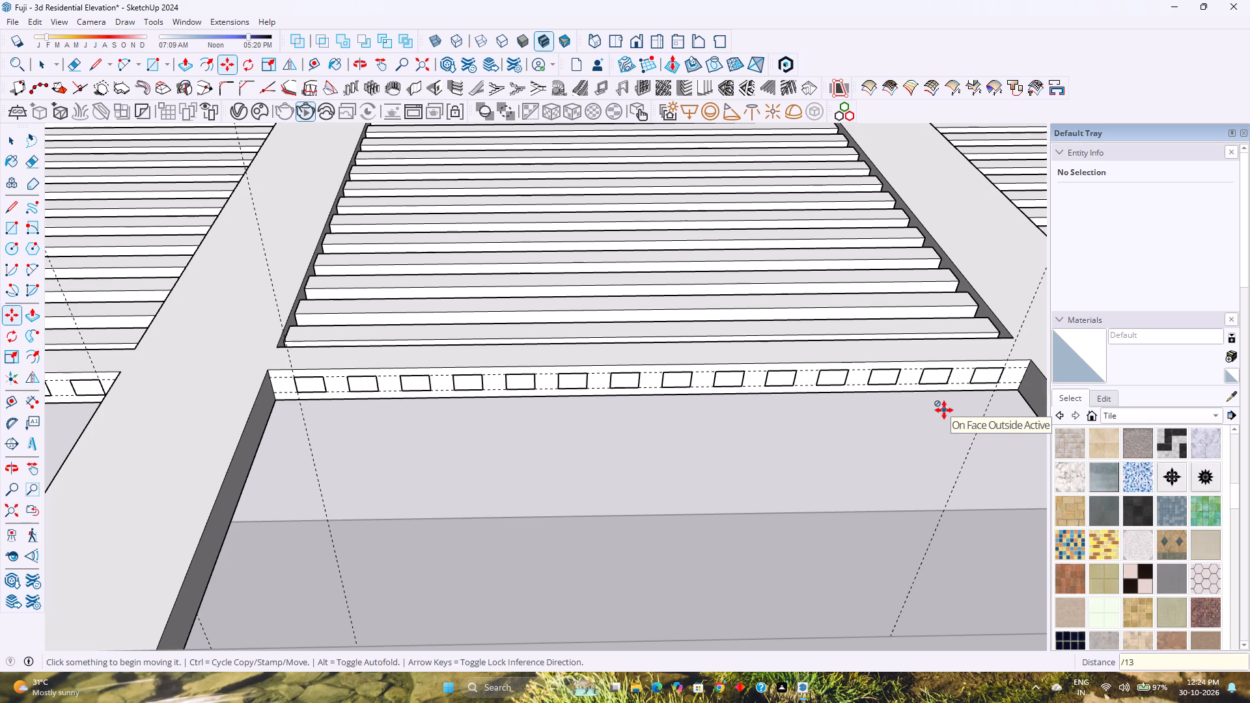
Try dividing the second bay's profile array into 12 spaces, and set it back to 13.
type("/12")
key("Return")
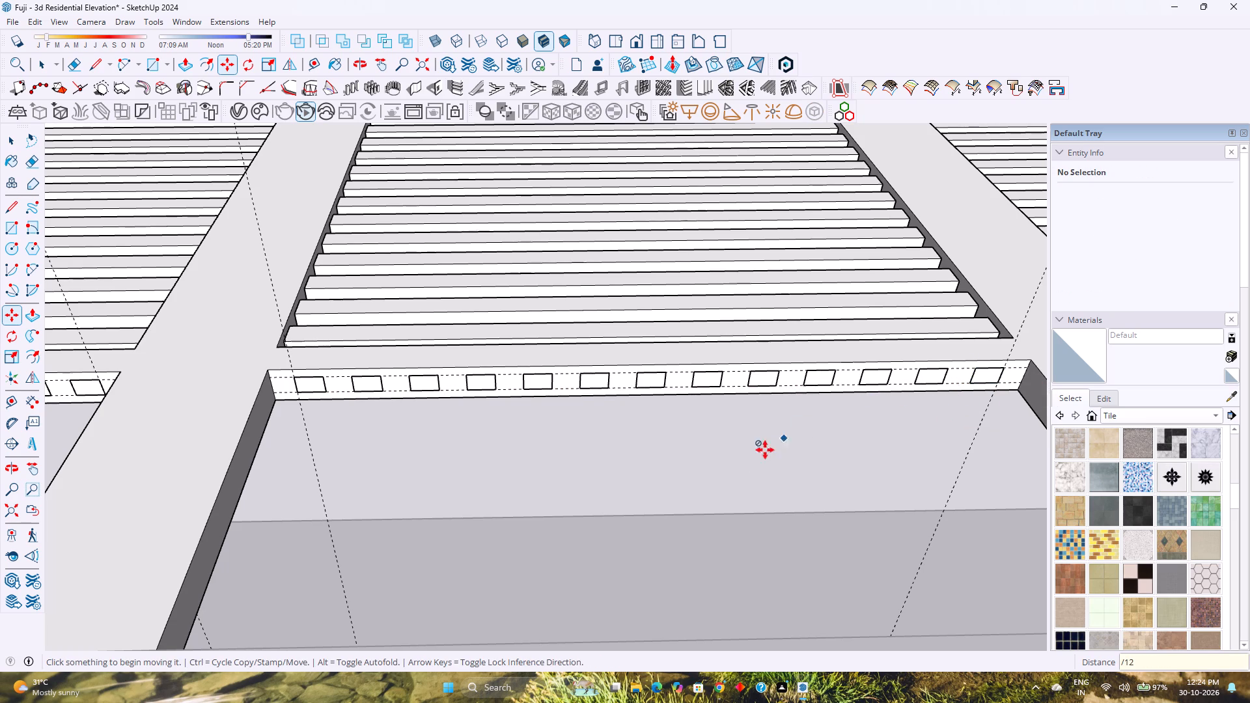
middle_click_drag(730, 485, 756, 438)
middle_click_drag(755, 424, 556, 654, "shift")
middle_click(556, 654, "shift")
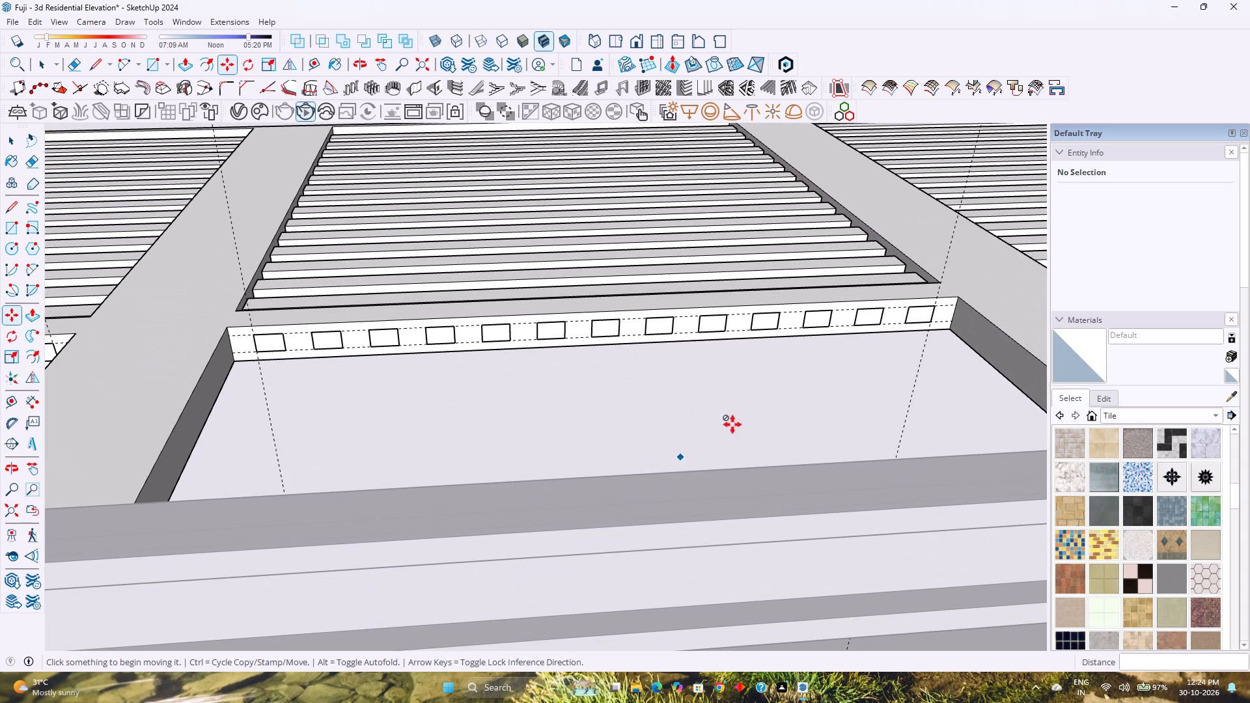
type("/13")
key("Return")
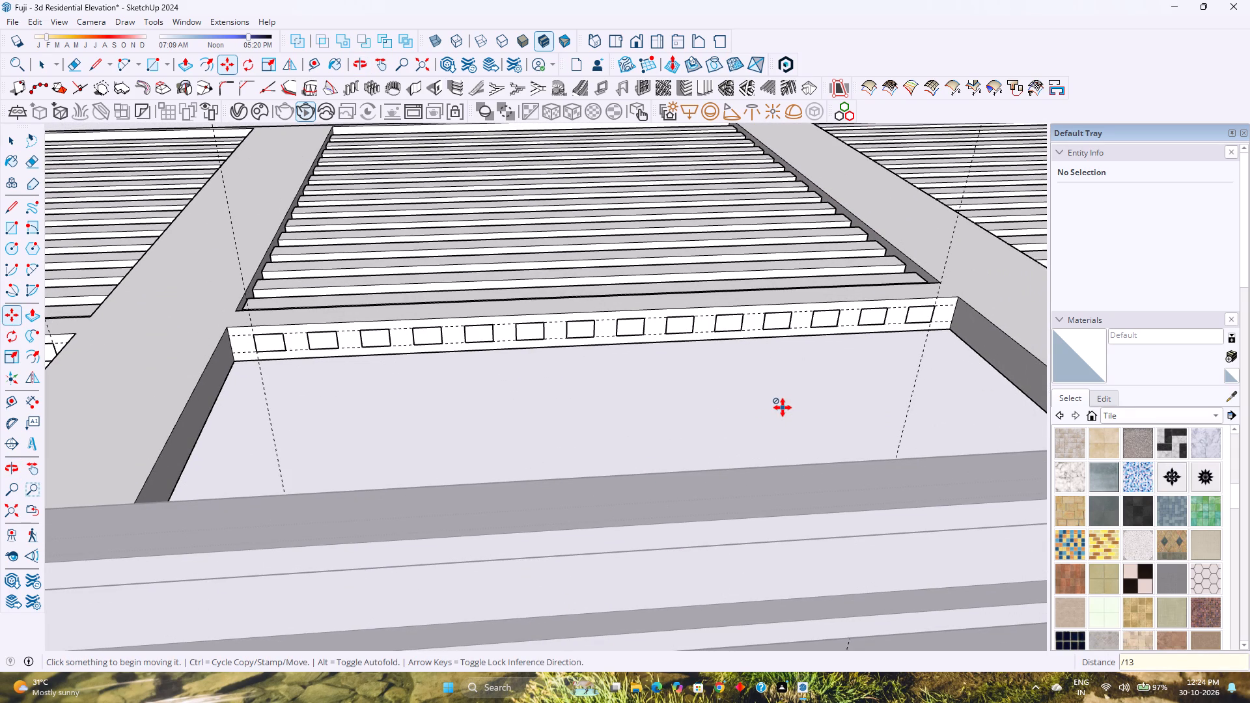
Copy all 13 slat profiles of the first bay about 23' 2 3/4" along the frame onto the opposite end bay's front rail.
key("space")
scroll(751, 366, "down", 3)
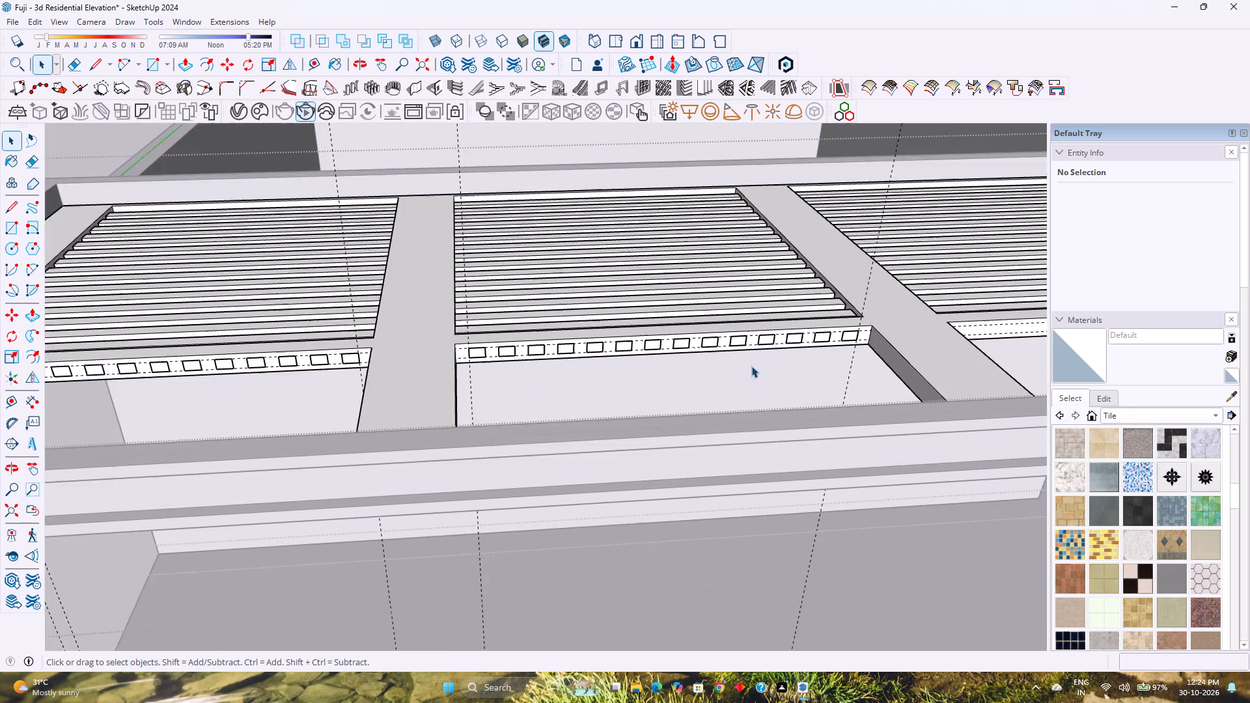
scroll(751, 366, "down", 4)
scroll(540, 372, "up", 8)
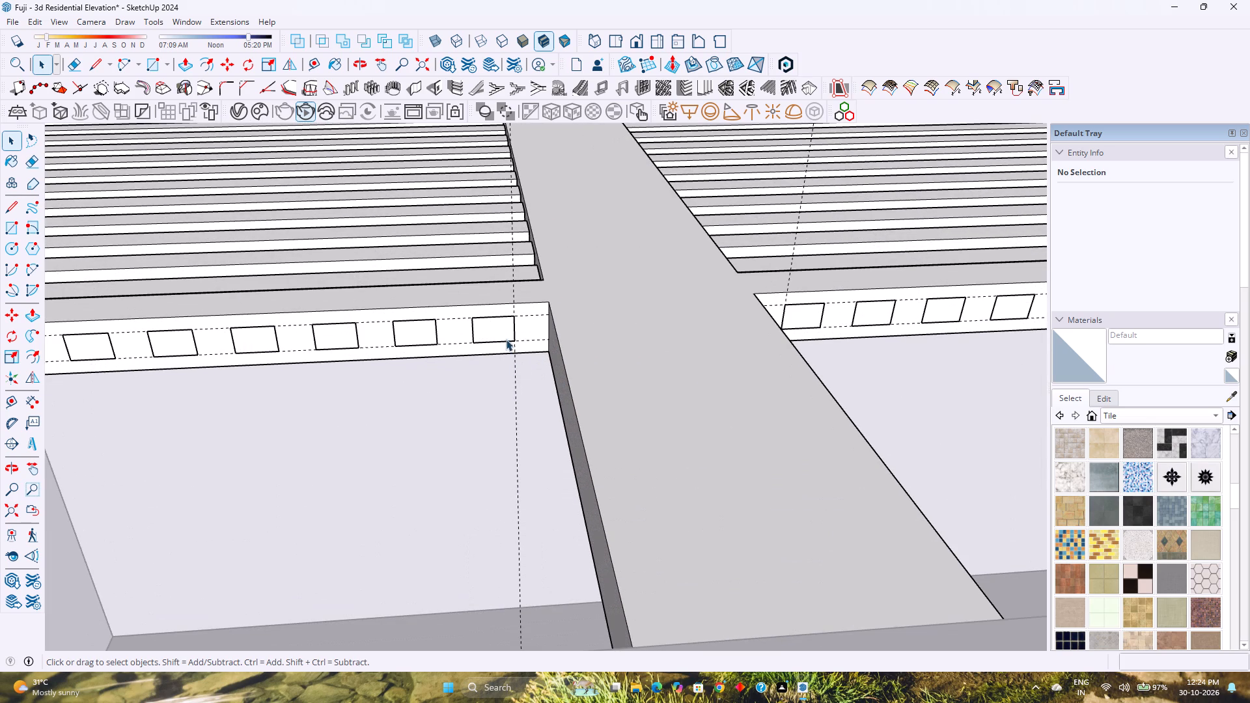
left_click(506, 333)
right_click(506, 333)
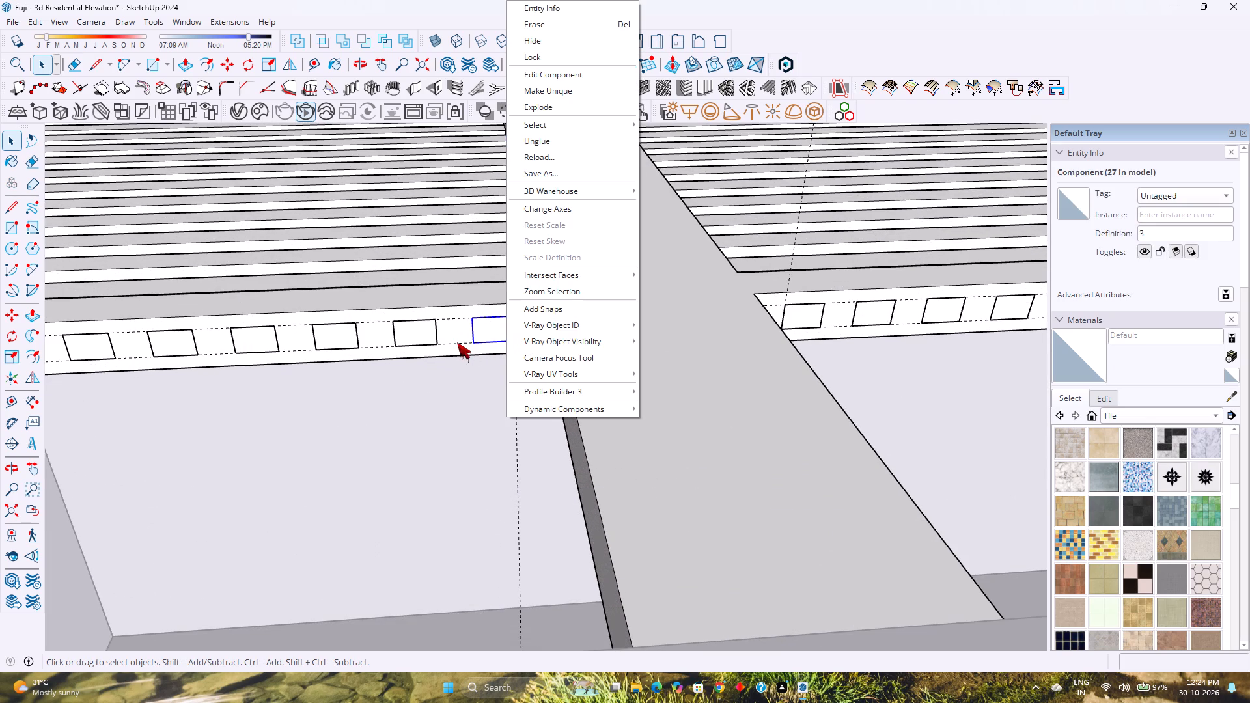
key("Escape")
left_click(426, 338)
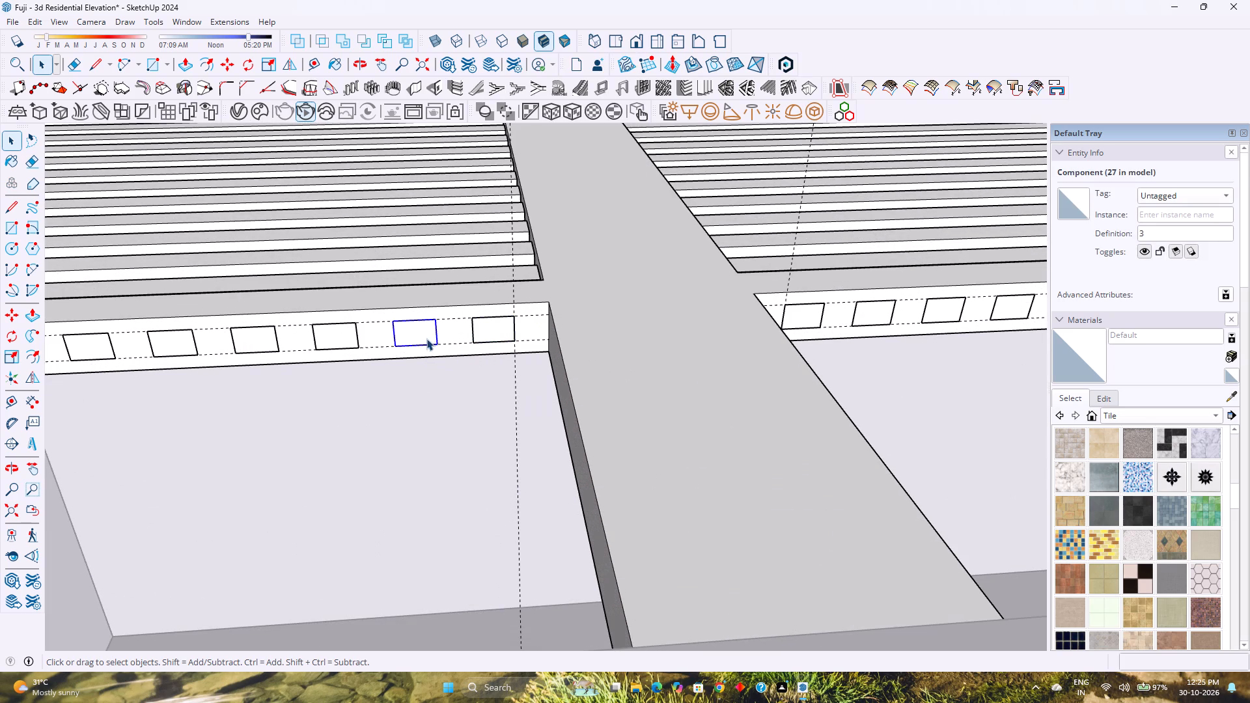
left_click(494, 331, "ctrl")
left_click(351, 345, "ctrl")
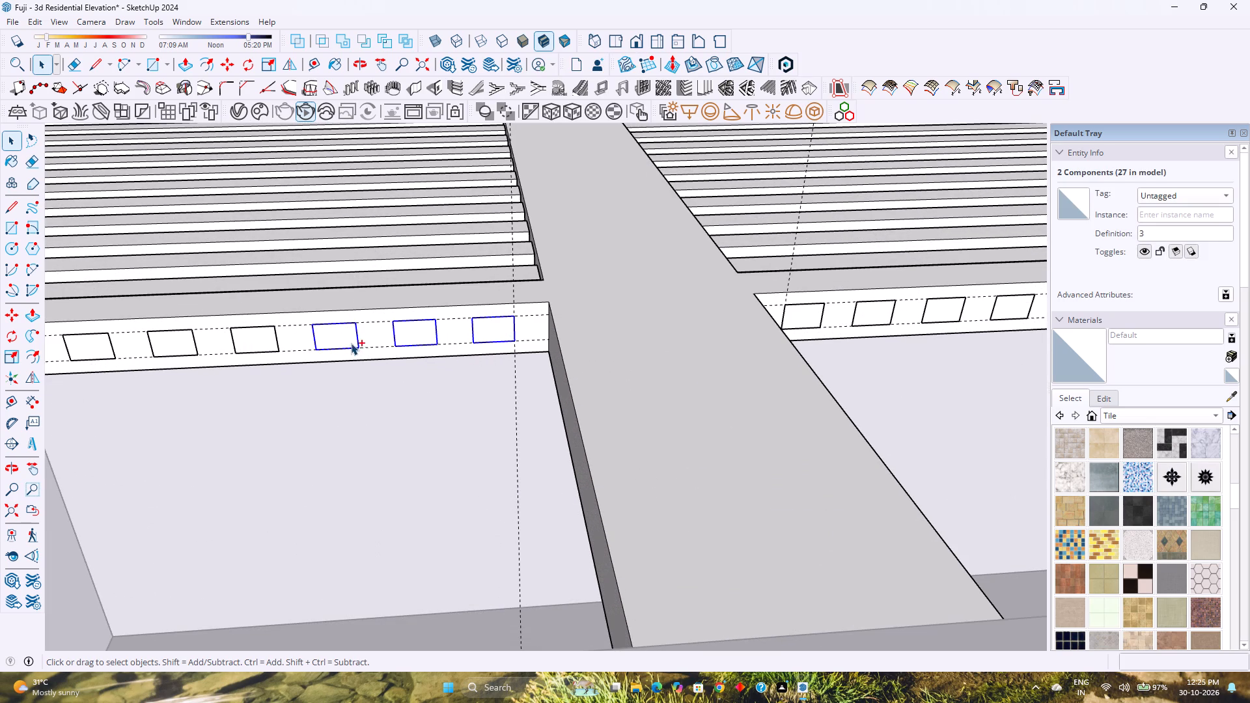
left_click(249, 346, "ctrl")
scroll(249, 346, "down", 3)
middle_click_drag(249, 346, 505, 344, "shift")
middle_click(505, 344, "shift")
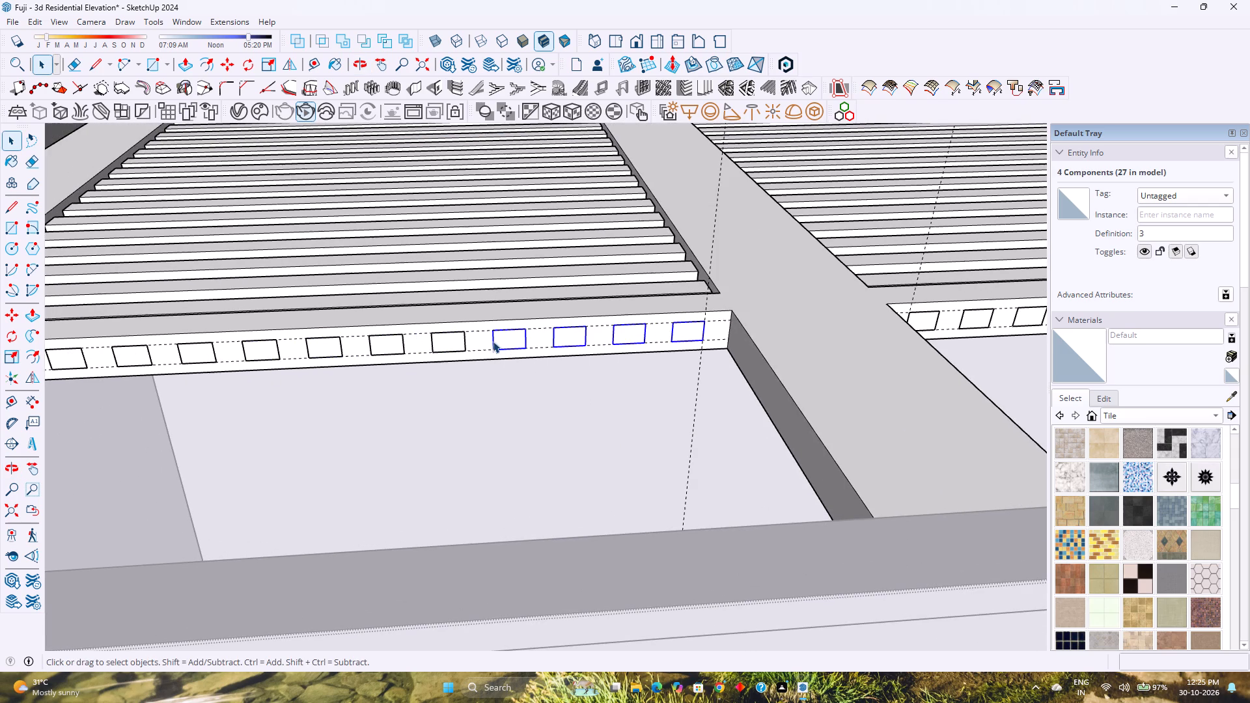
left_click(454, 343, "ctrl")
left_click(393, 346, "ctrl")
left_click(333, 350, "ctrl")
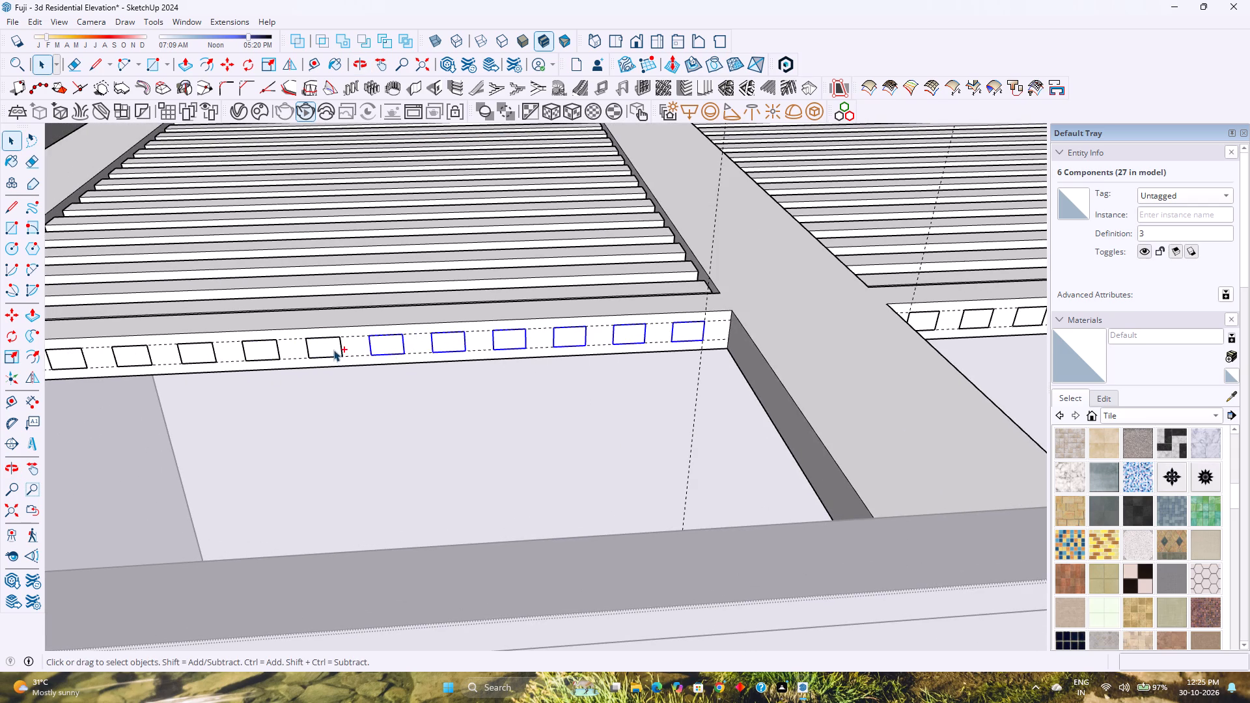
left_click(273, 353, "ctrl")
left_click(202, 354, "ctrl")
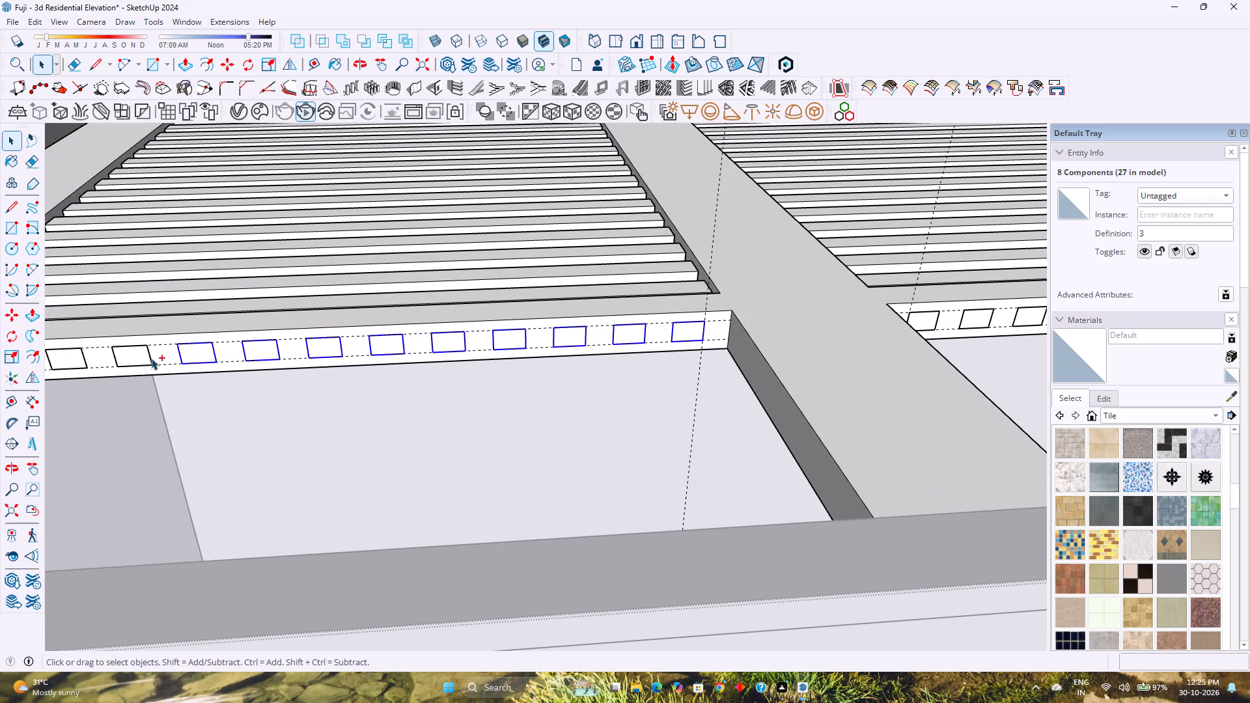
left_click(139, 358, "ctrl")
middle_click_drag(189, 354, 514, 372, "shift")
left_click(404, 375, "ctrl")
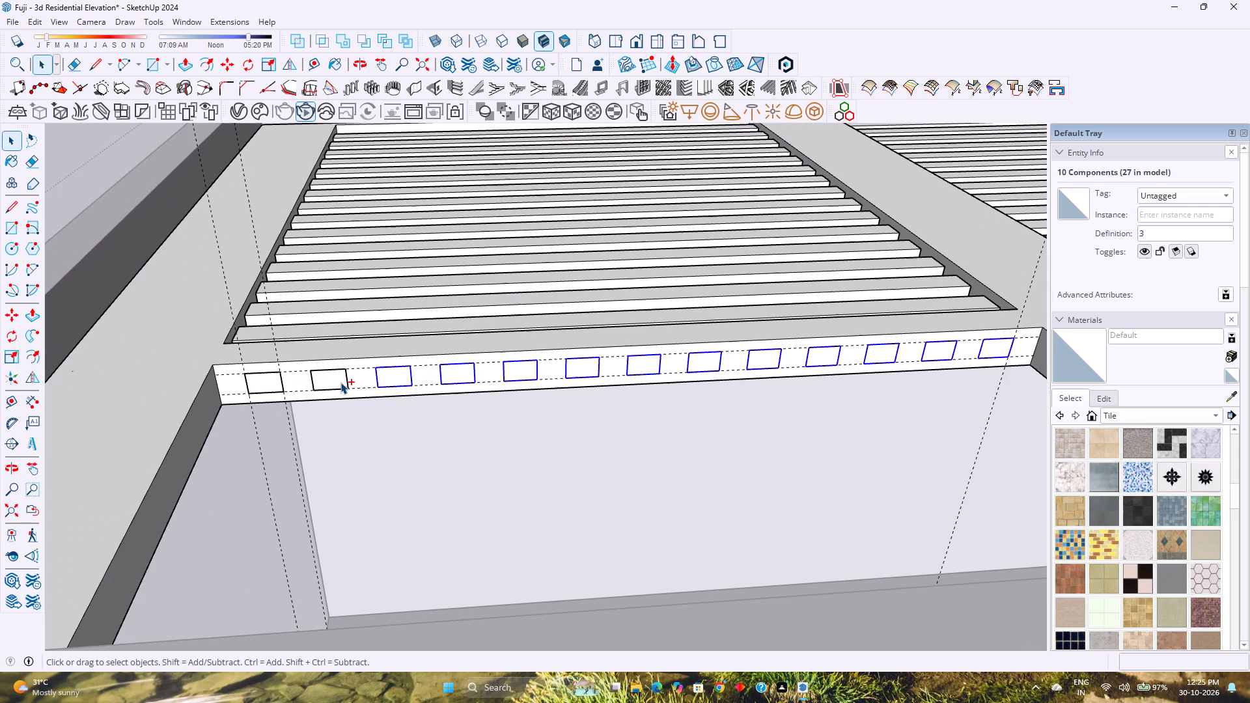
left_click(339, 382, "ctrl")
left_click(266, 384, "ctrl")
scroll(289, 391, "down", 5)
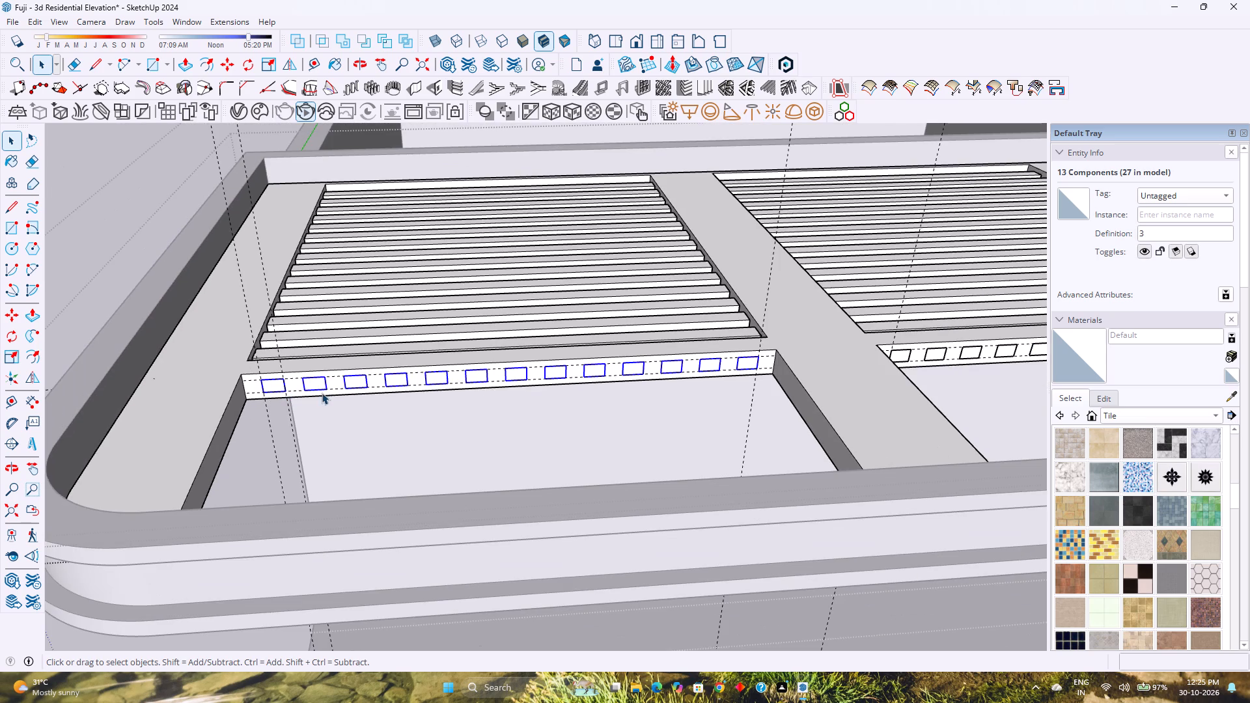
key("m")
scroll(760, 357, "up", 3)
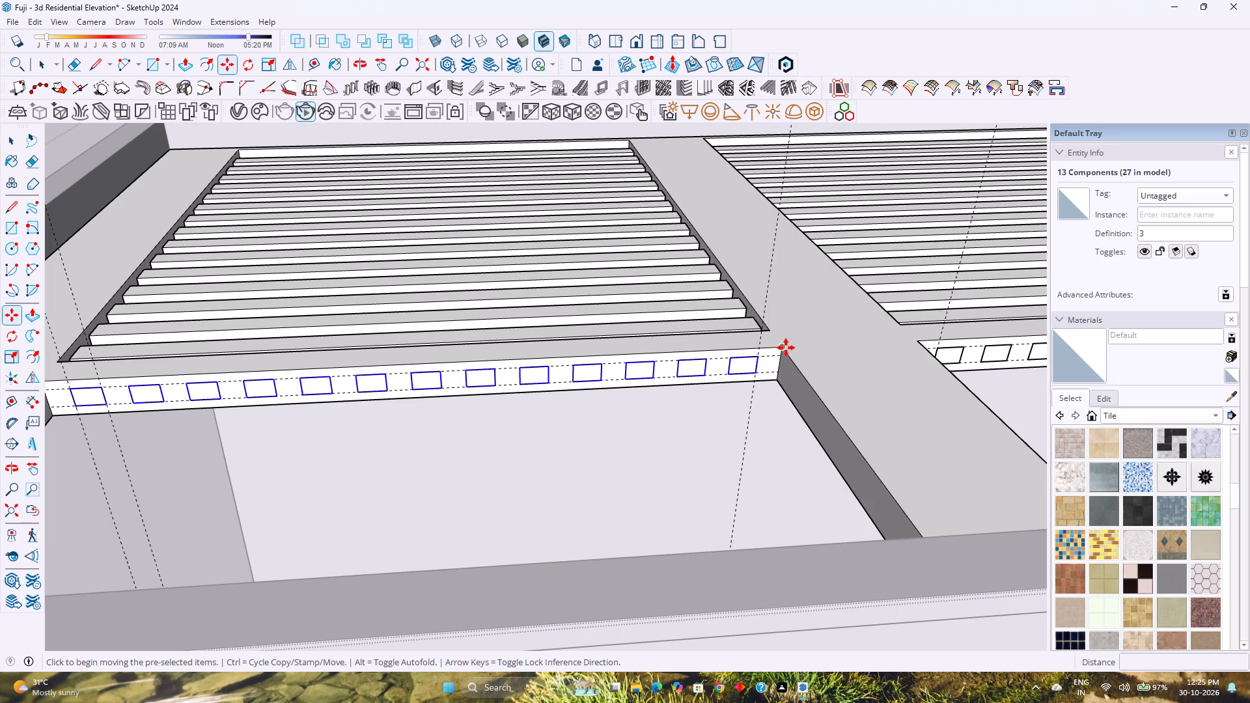
left_click(786, 348)
scroll(771, 346, "down", 5)
middle_click_drag(880, 331, 531, 435, "shift")
scroll(529, 435, "down", 3)
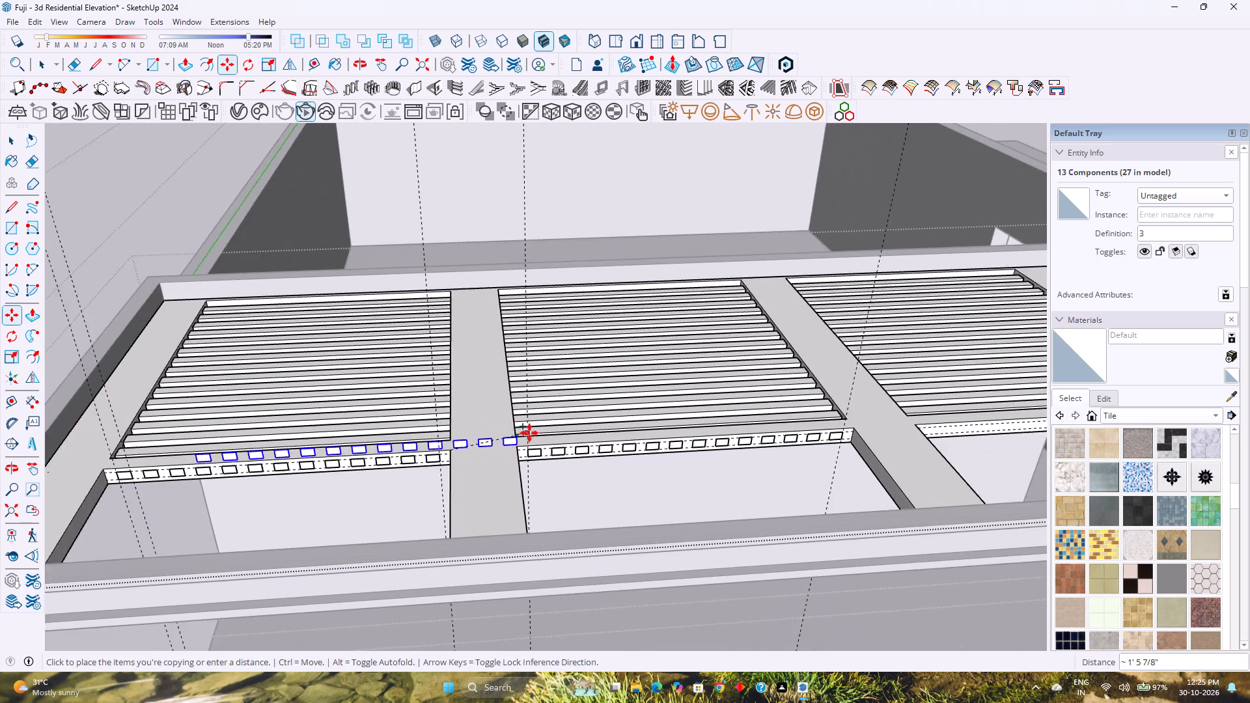
scroll(529, 433, "down", 2)
middle_click_drag(708, 419, 285, 476, "shift")
middle_click_drag(828, 473, 559, 480, "shift")
scroll(691, 478, "up", 6)
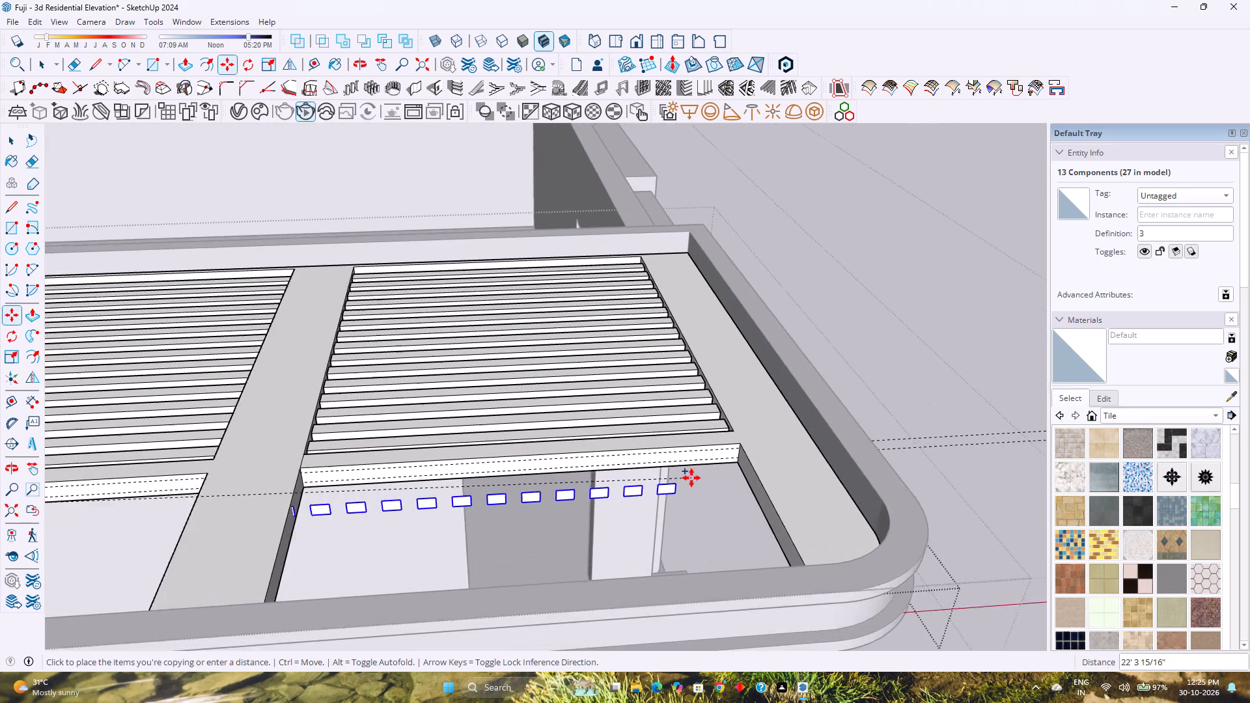
scroll(691, 478, "up", 1)
left_click(742, 441)
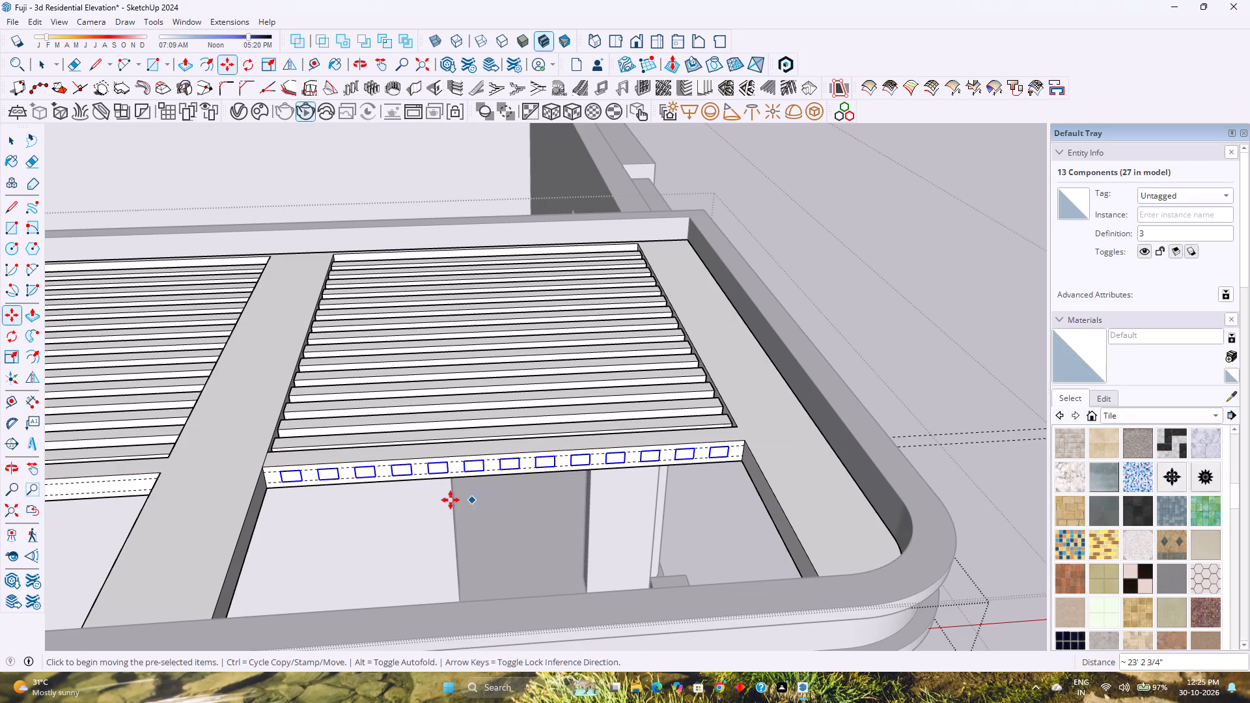
Copy all 14 slat profiles of the second bay 7' 10 1/4" along the frame onto the empty third bay's front rail.
middle_click_drag(451, 500, 683, 493, "shift")
key("space")
scroll(525, 484, "down", 1)
middle_click_drag(410, 498, 820, 454, "shift")
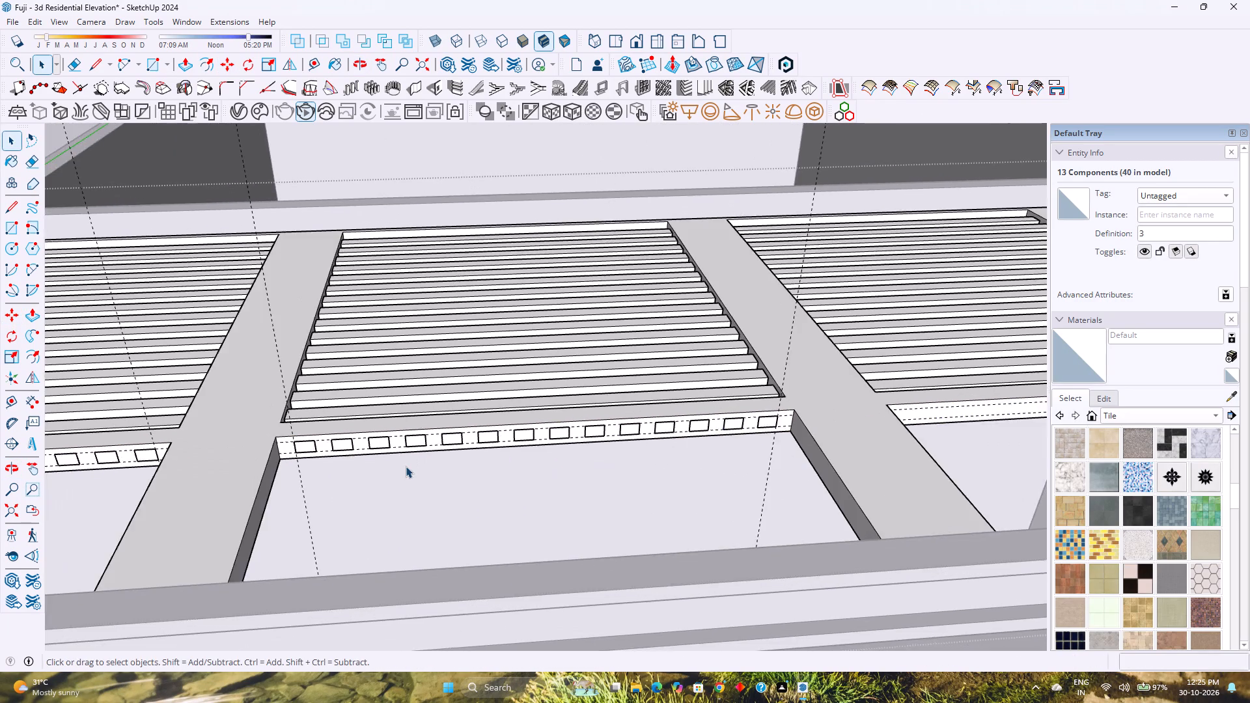
scroll(406, 466, "up", 2)
left_click(247, 435)
left_click(301, 434, "ctrl")
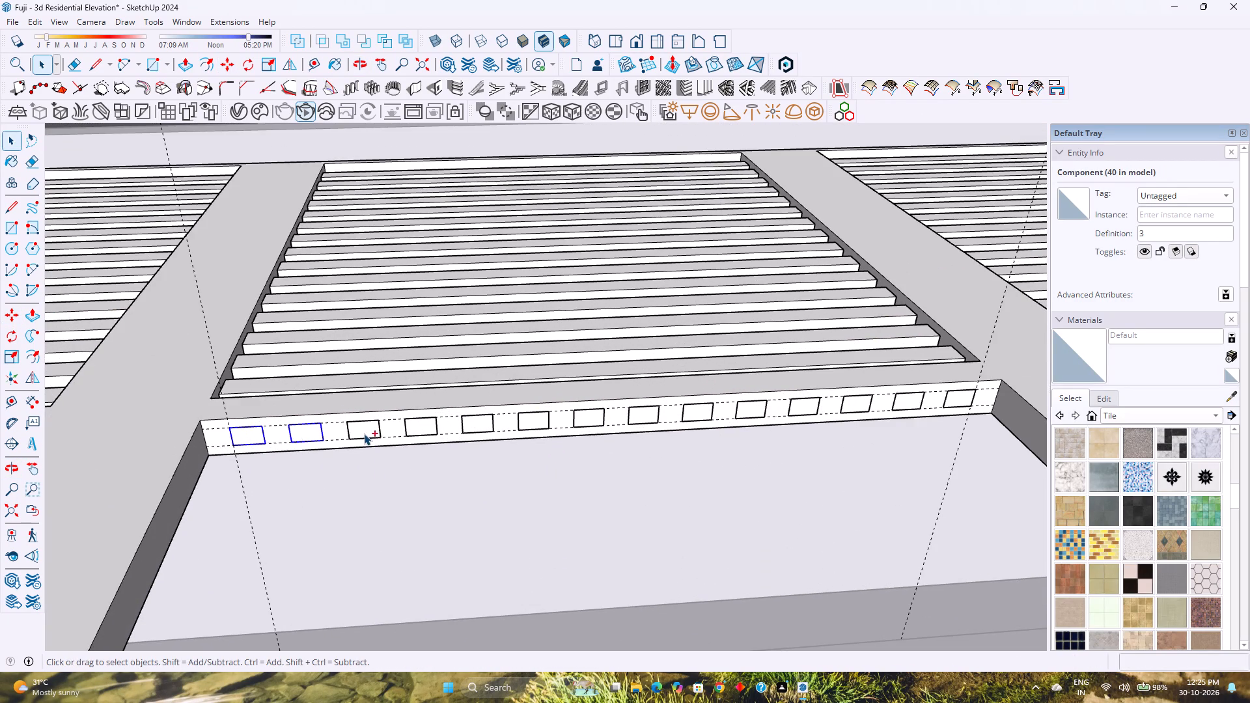
left_click(363, 430, "ctrl")
left_click(424, 430, "ctrl")
left_click(484, 424, "ctrl")
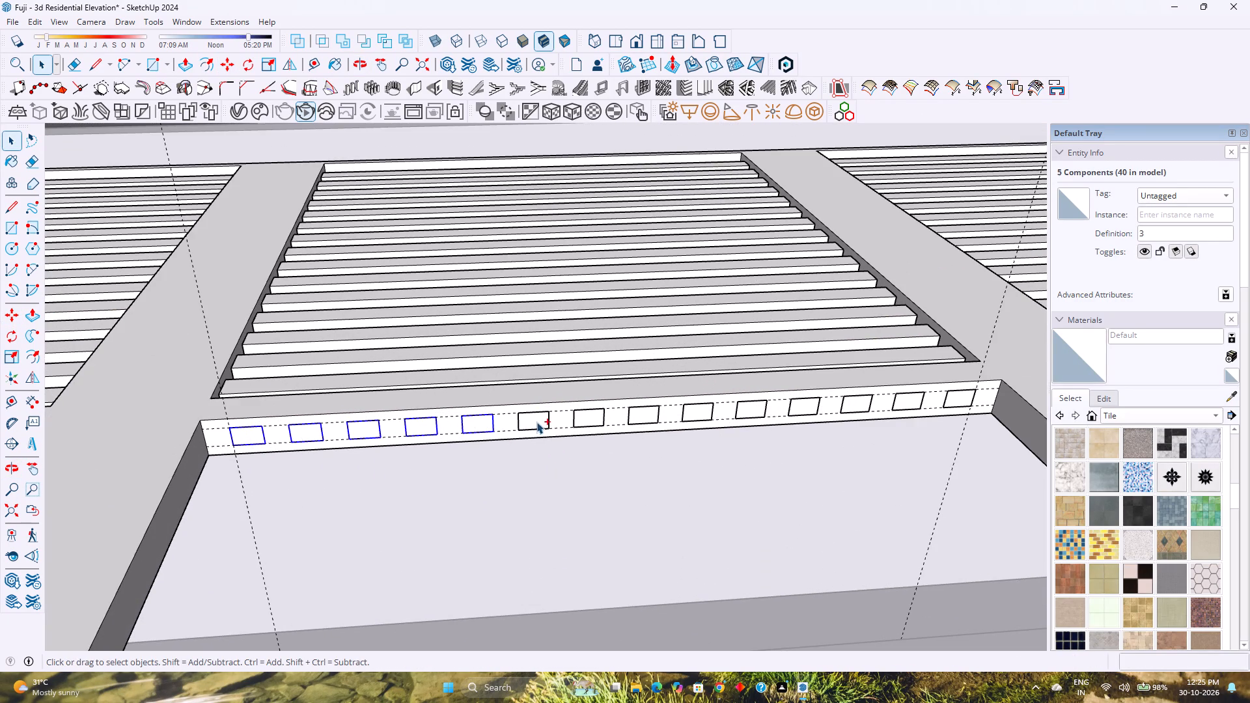
left_click(536, 422, "ctrl")
left_click(581, 422, "ctrl")
left_click(634, 416, "ctrl")
left_click(699, 410, "ctrl")
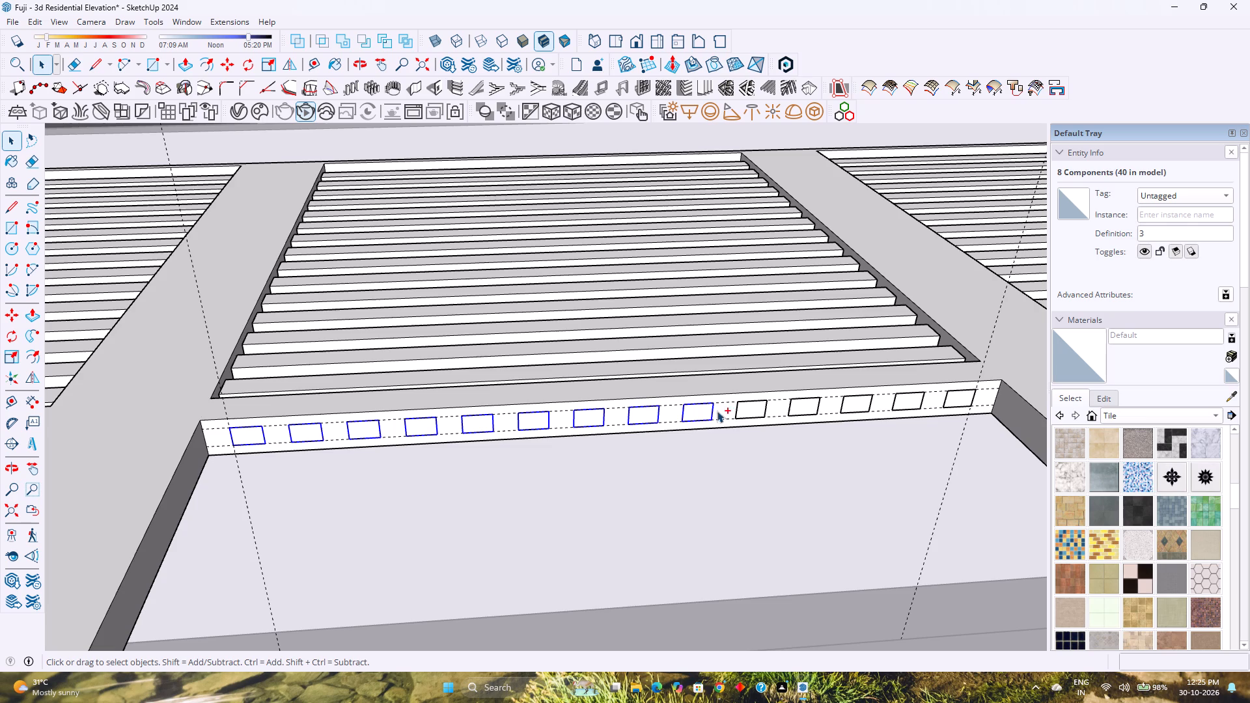
left_click(753, 411, "ctrl")
left_click(799, 409, "ctrl")
left_click(857, 402, "ctrl")
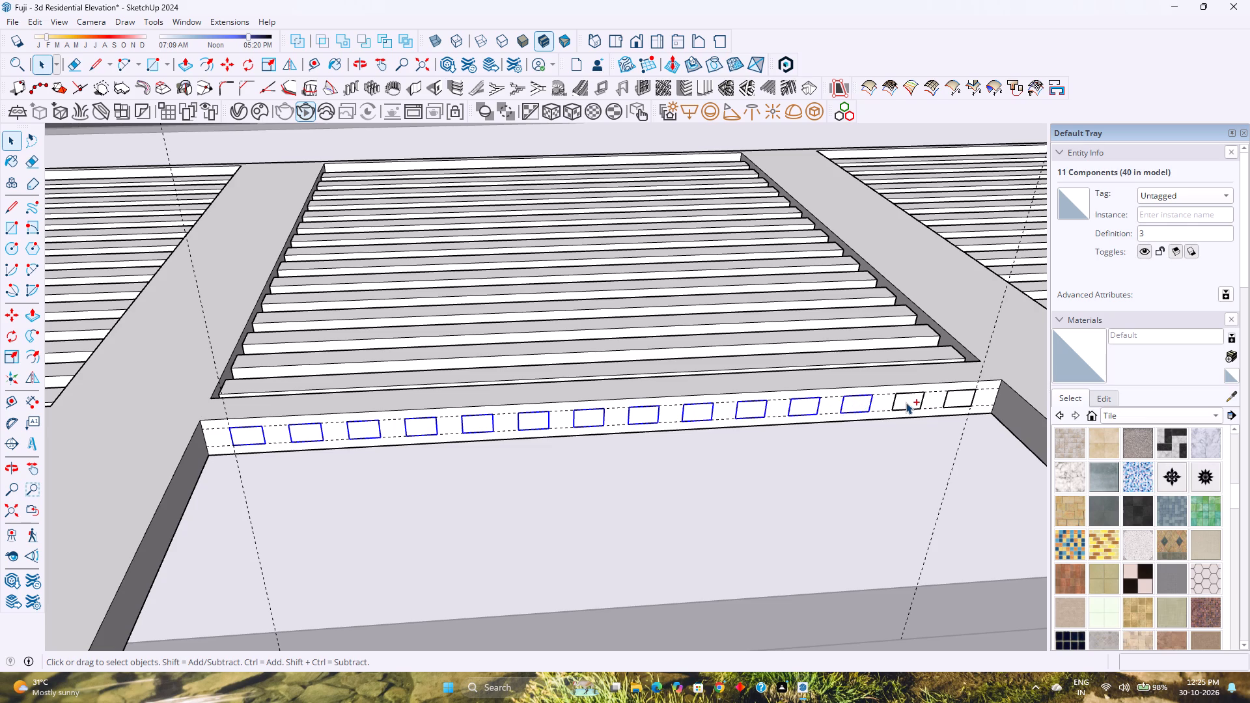
left_click(906, 402, "ctrl")
middle_click_drag(883, 411, 705, 428, "shift")
left_click(777, 419, "ctrl")
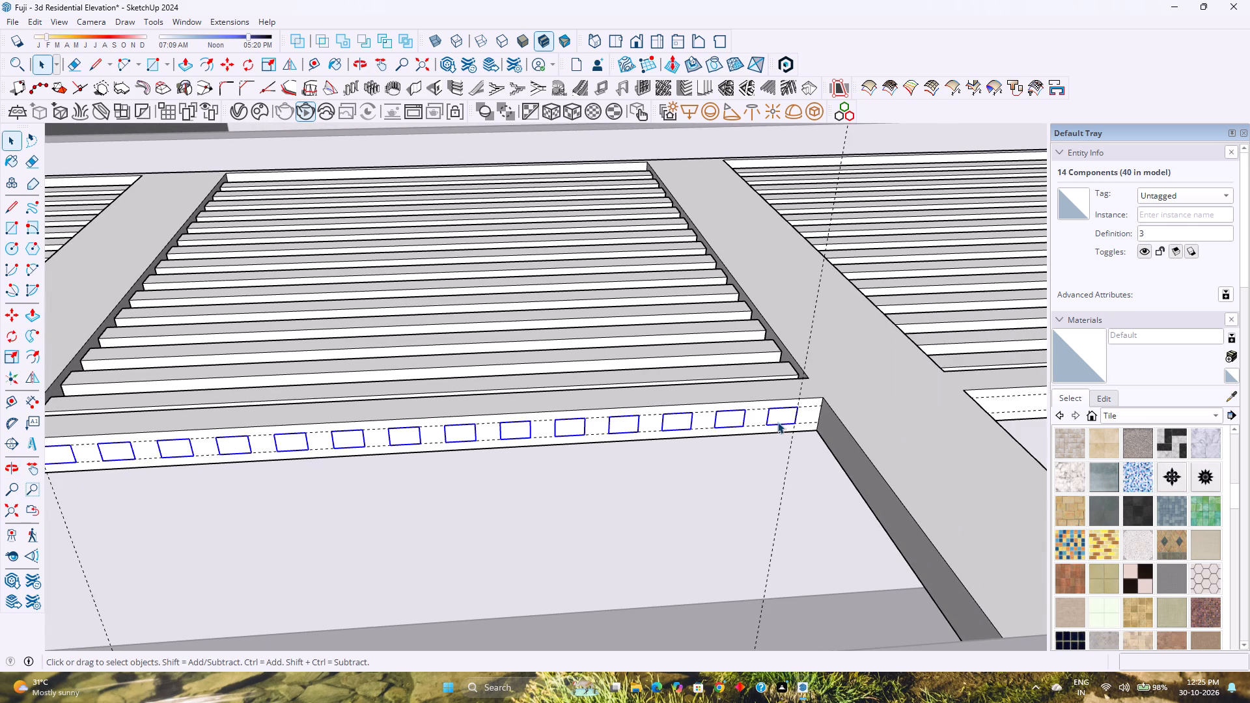
key("m")
left_click(826, 398)
scroll(848, 400, "down", 4)
middle_click_drag(846, 400, 268, 501, "shift")
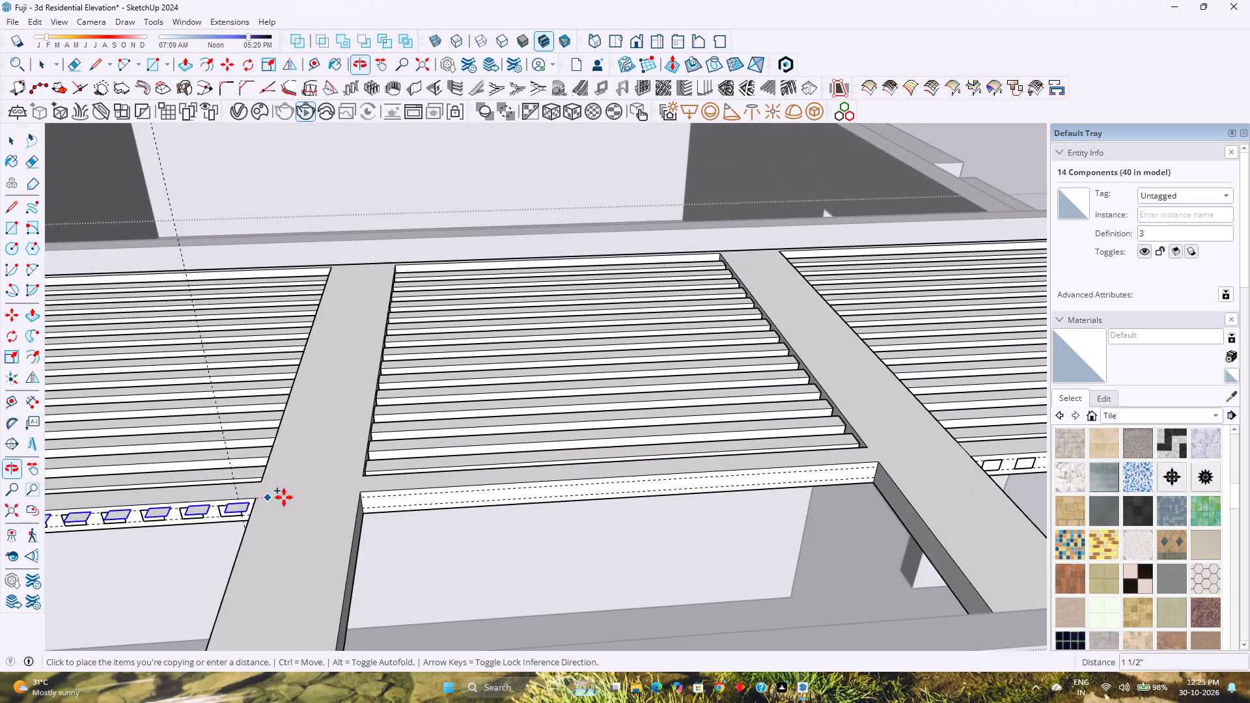
scroll(362, 488, "down", 4)
scroll(721, 478, "up", 4)
left_click(726, 467)
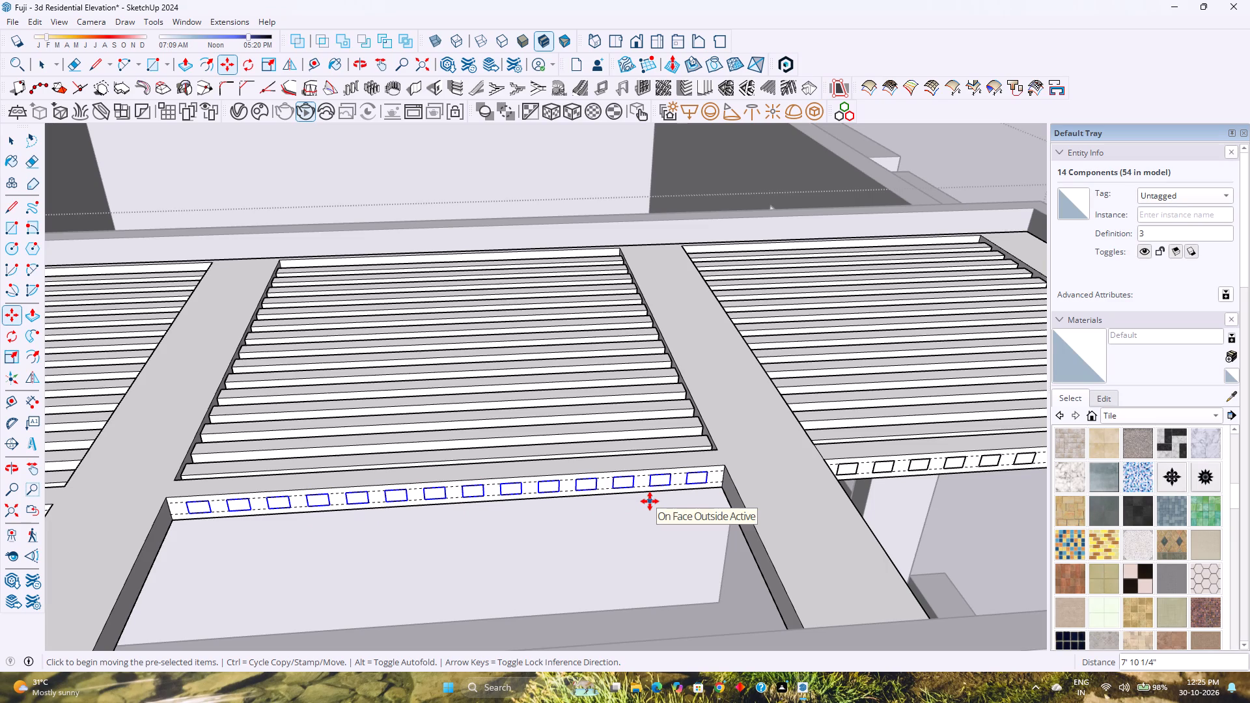
key("space")
key("space")
Edit the third bay's last slat profile component and Push/Pull its face 3' to the outer front beam.
scroll(696, 486, "up", 3)
double_click(693, 477)
scroll(693, 477, "up", 4)
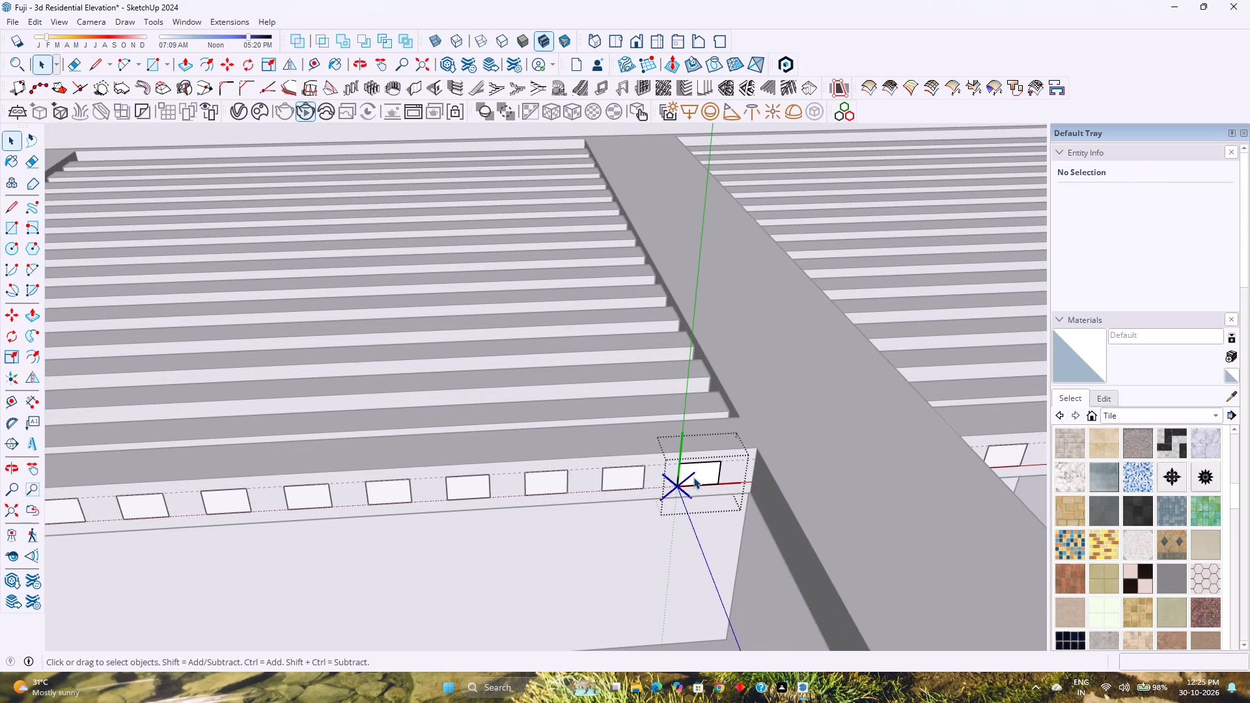
key("p")
left_click(693, 477)
scroll(713, 517, "down", 13)
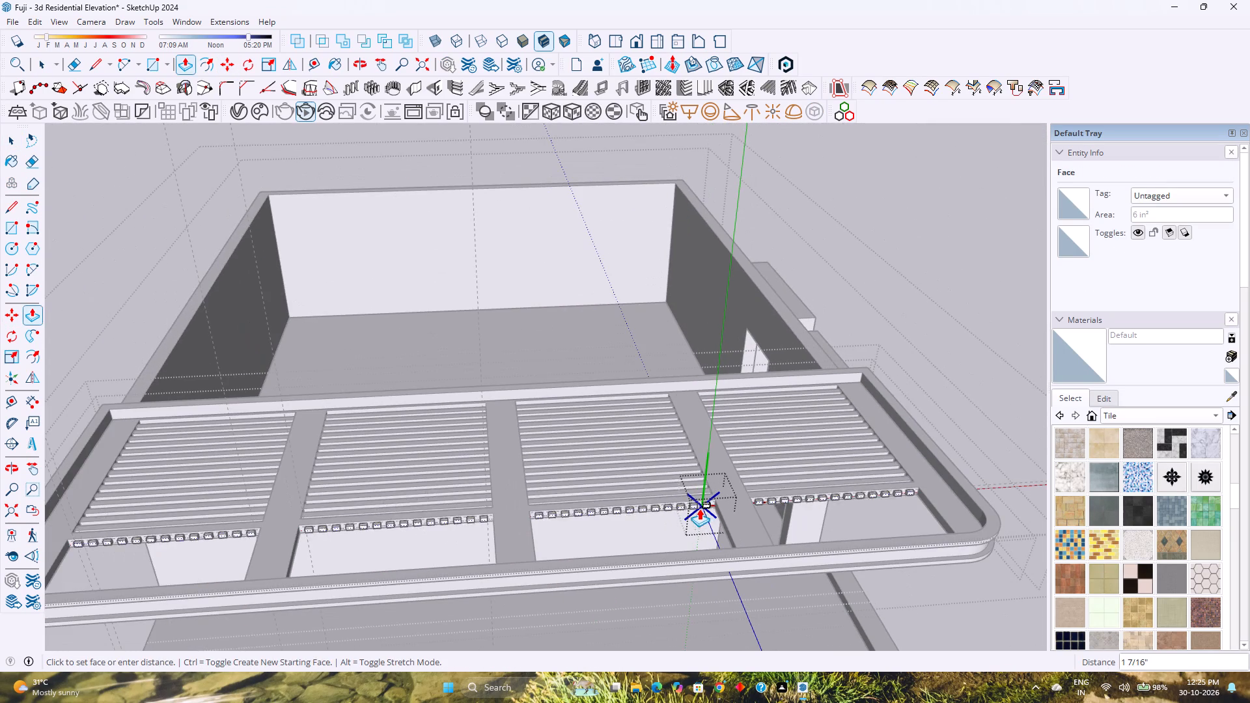
middle_click_drag(662, 478, 657, 465, "shift")
middle_click_drag(652, 467, 962, 538)
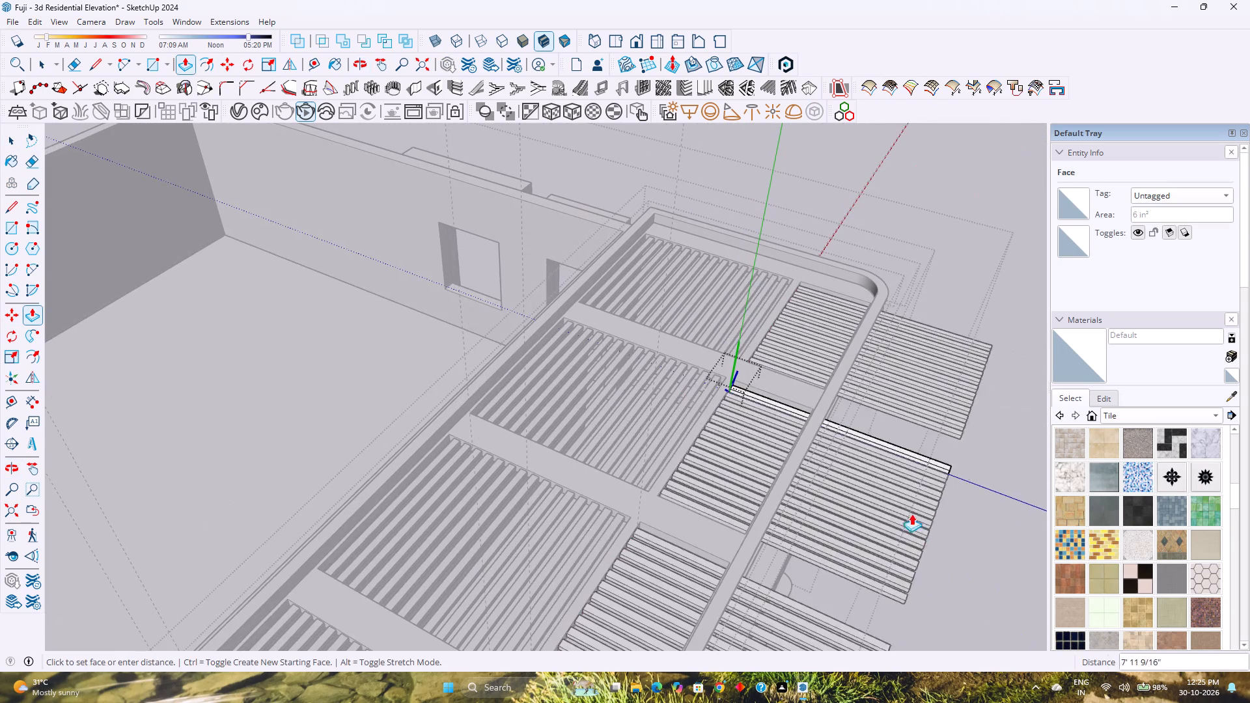
middle_click_drag(589, 434, 637, 493)
middle_click_drag(685, 497, 511, 499)
middle_click_drag(673, 509, 751, 479, "shift")
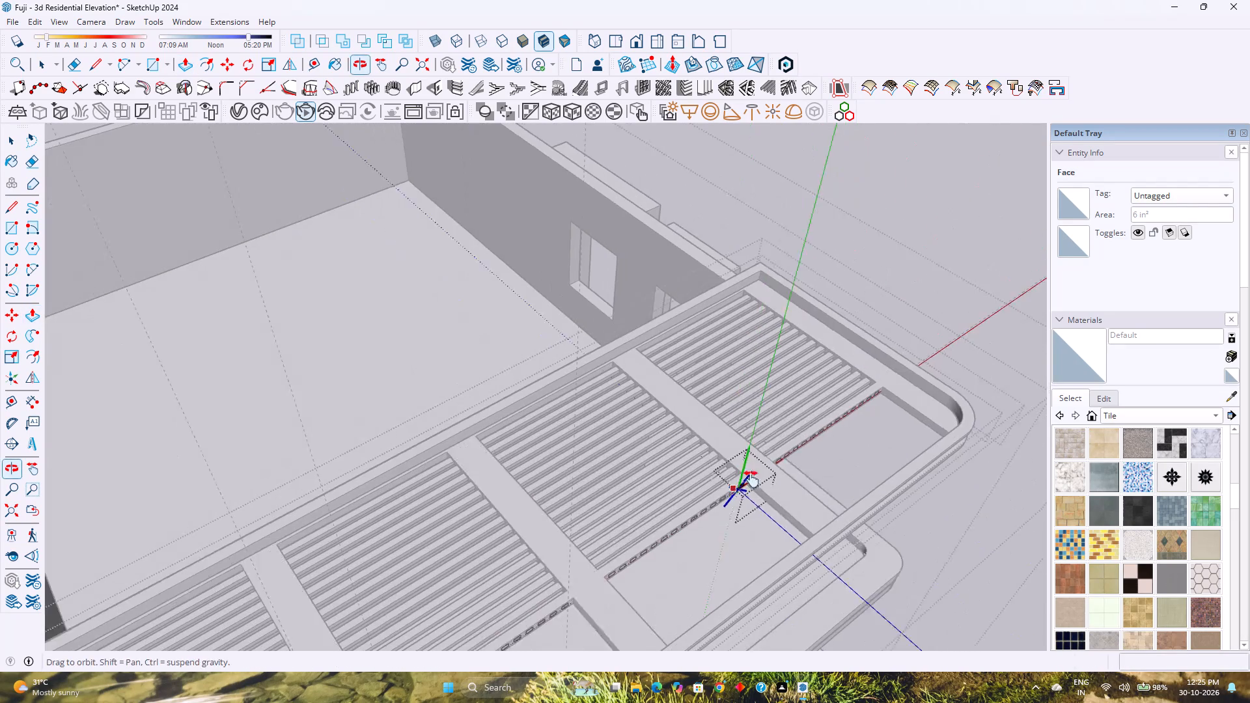
middle_click_drag(751, 479, 780, 441, "shift")
middle_click_drag(569, 544, 844, 538)
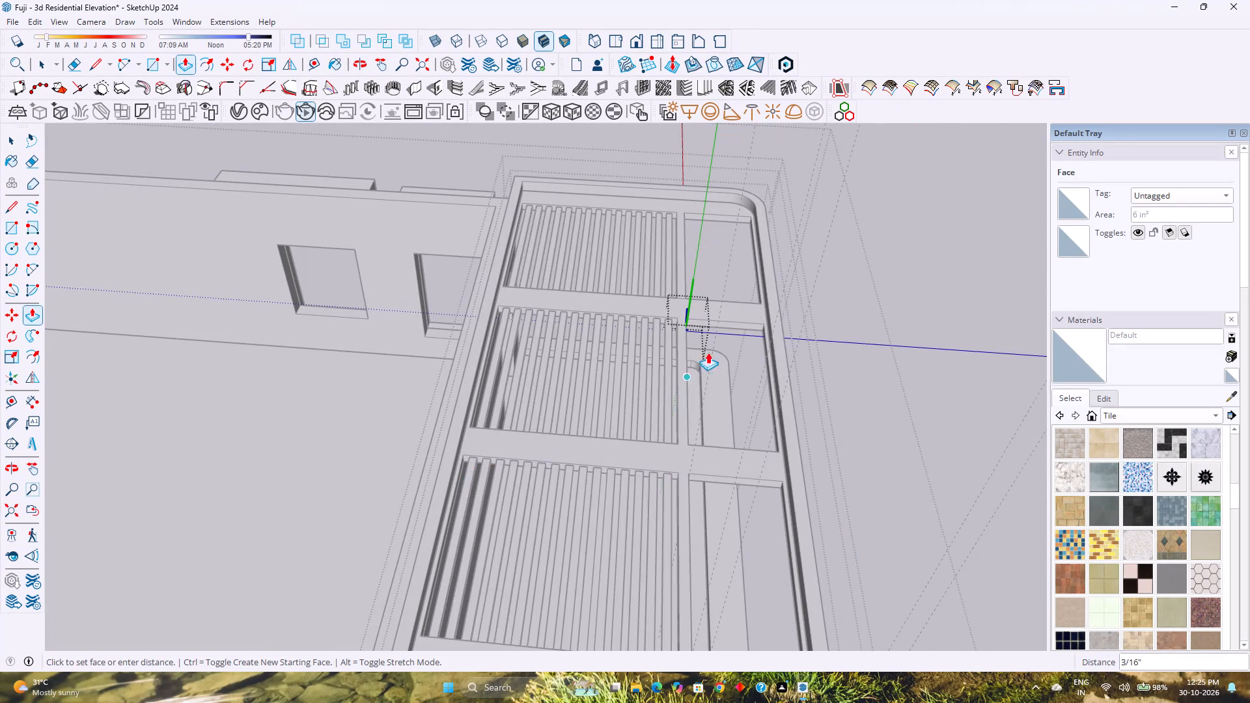
scroll(754, 319, "up", 8)
left_click(773, 330)
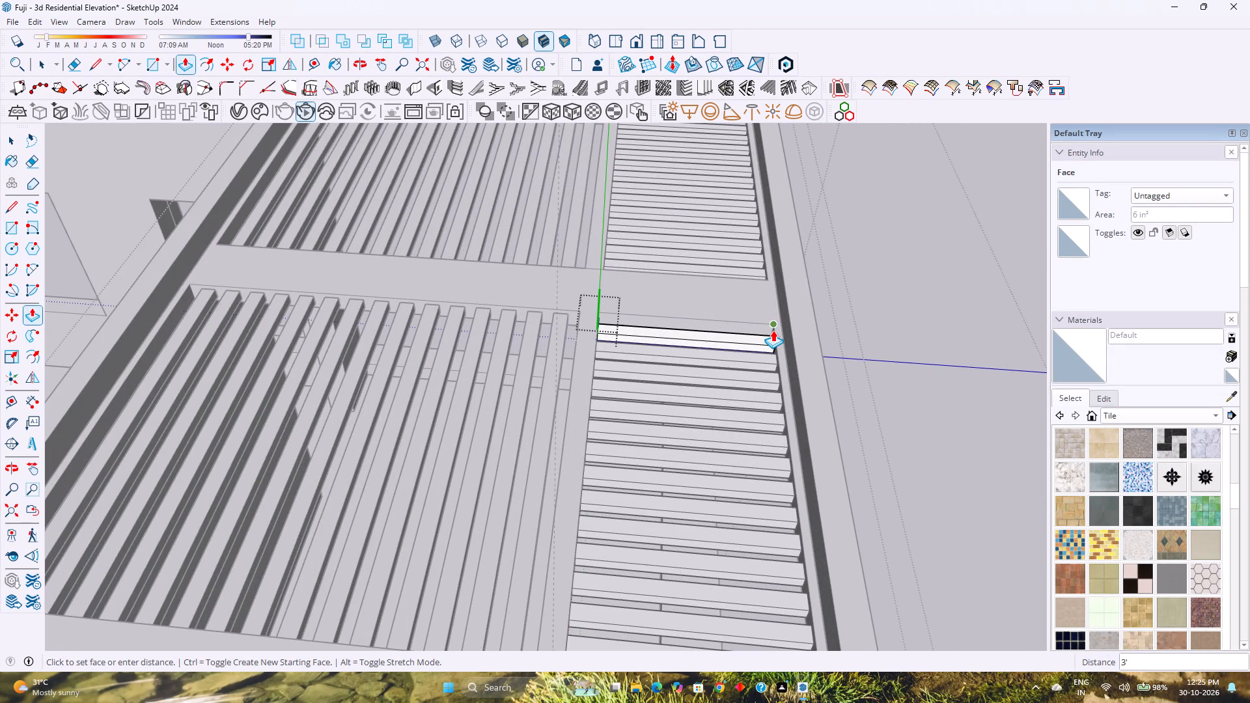
key("space")
key("Escape")
Examine the extruded front slats across all four bays of the roof frame from above and from the front.
scroll(644, 415, "down", 4)
middle_click_drag(702, 460, 596, 440)
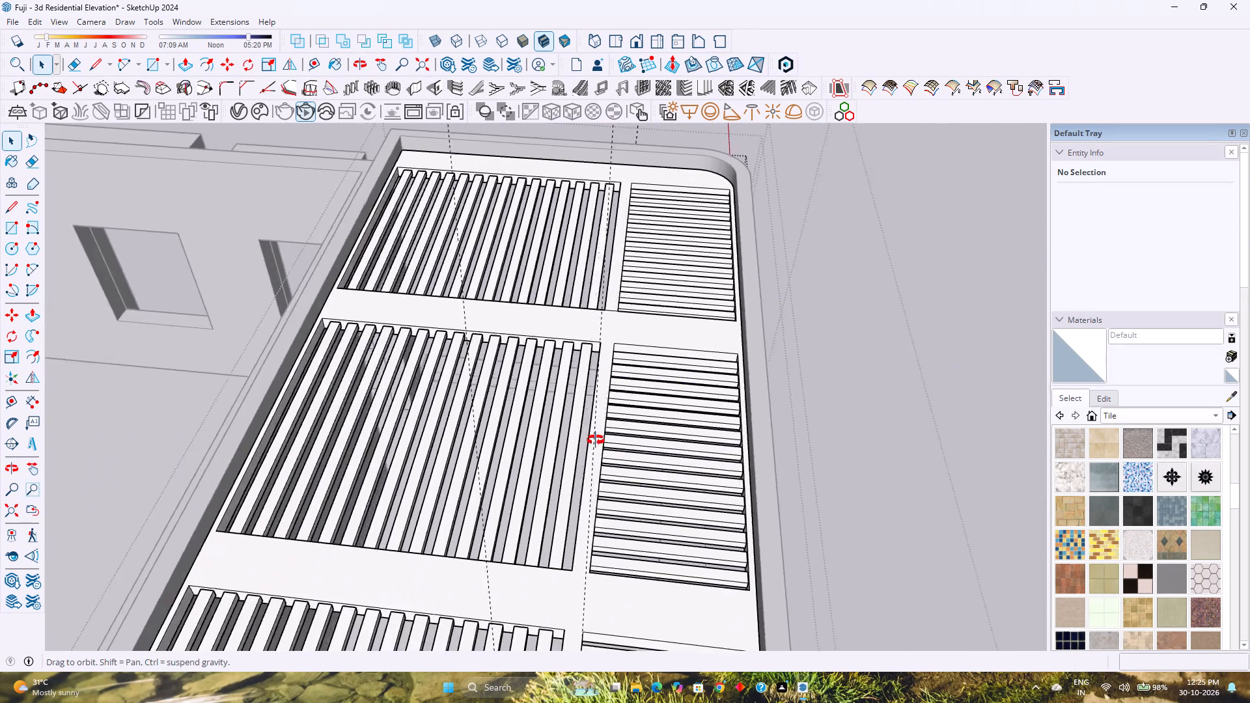
middle_click_drag(596, 440, 411, 392)
scroll(411, 389, "down", 3)
middle_click_drag(532, 461, 619, 551, "shift")
middle_click_drag(610, 559, 422, 426)
middle_click(422, 426)
scroll(417, 413, "down", 2, "shift")
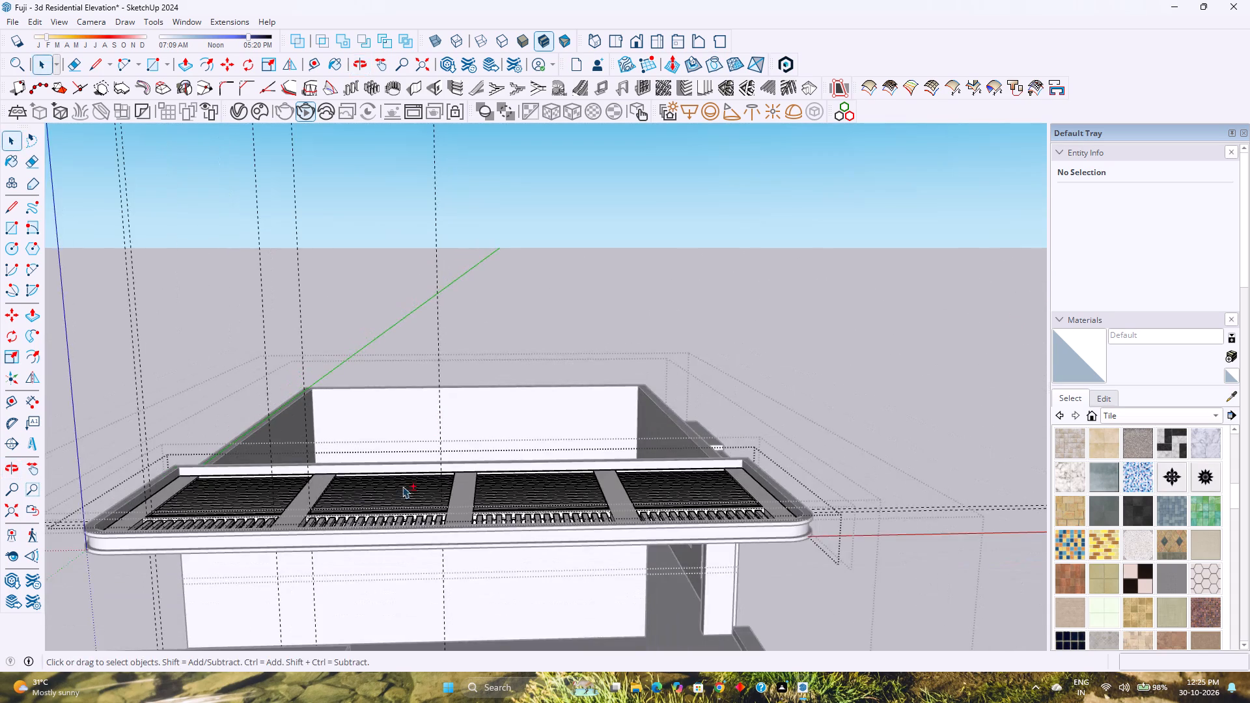
middle_click_drag(402, 488, 459, 467, "shift")
middle_click_drag(503, 547, 436, 436)
middle_click(436, 435)
middle_click_drag(440, 438, 529, 562, "shift")
middle_click(529, 562, "shift")
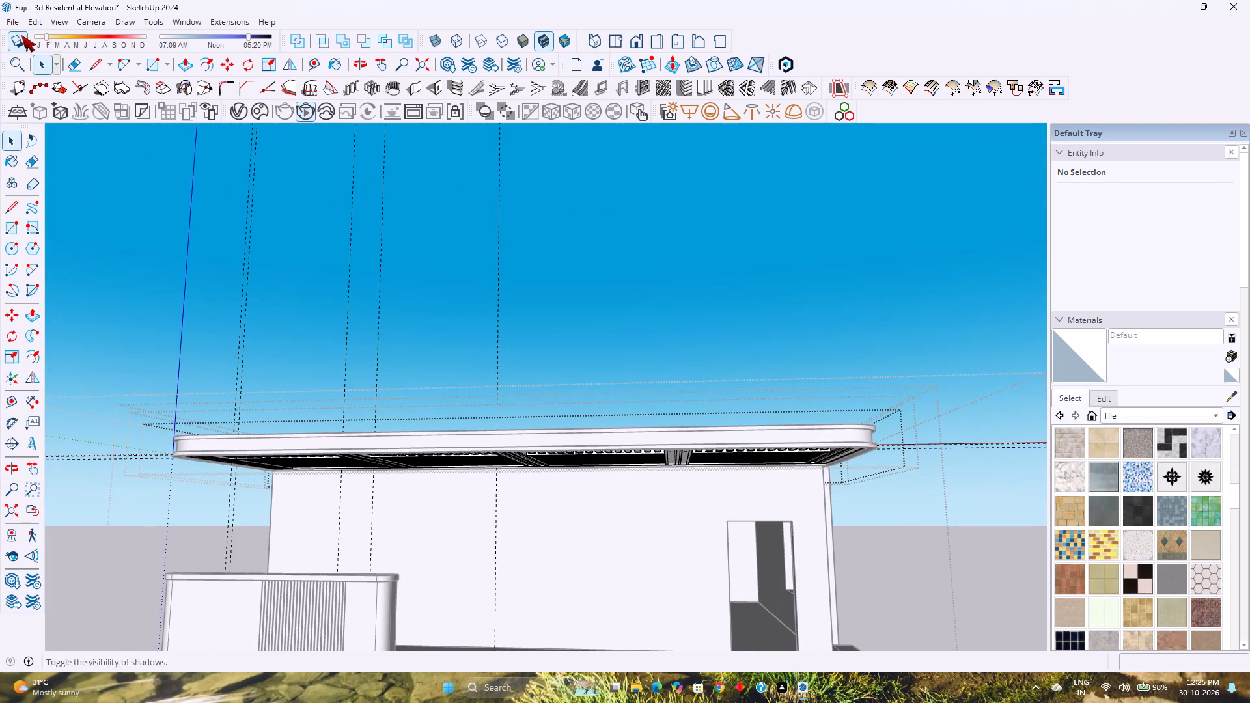
Delete all the guide lines in the model.
left_click(33, 20)
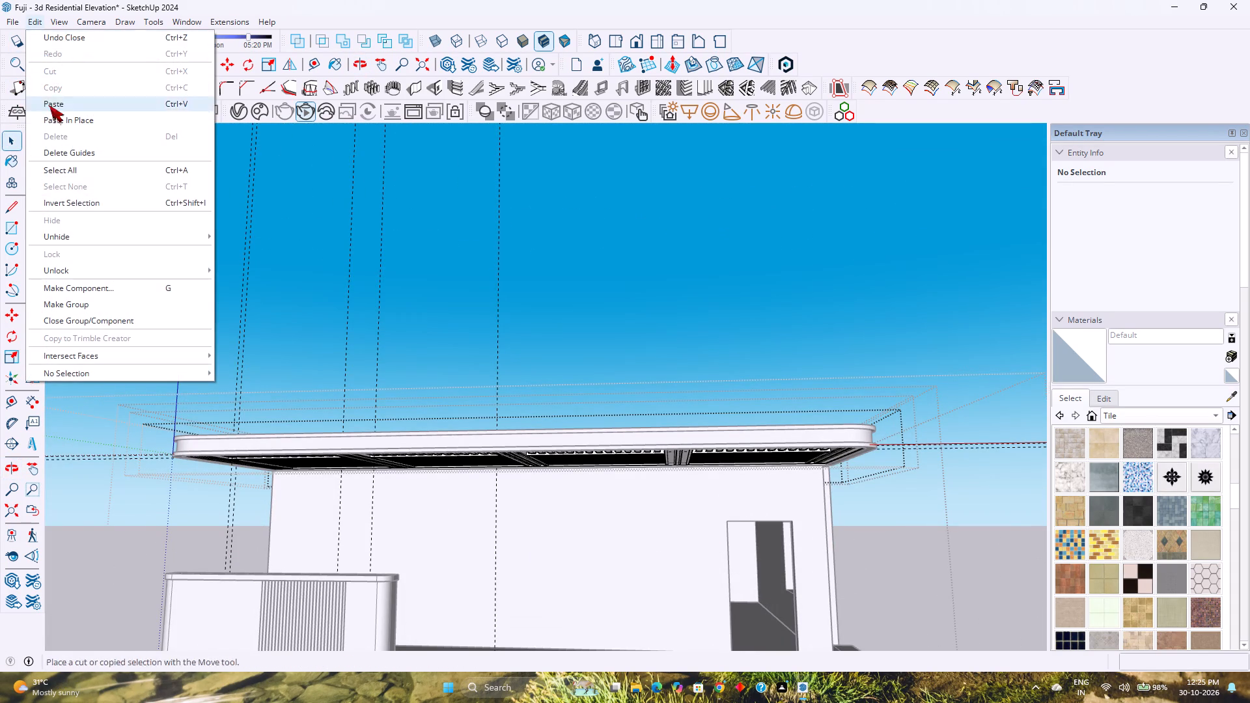
left_click(90, 151)
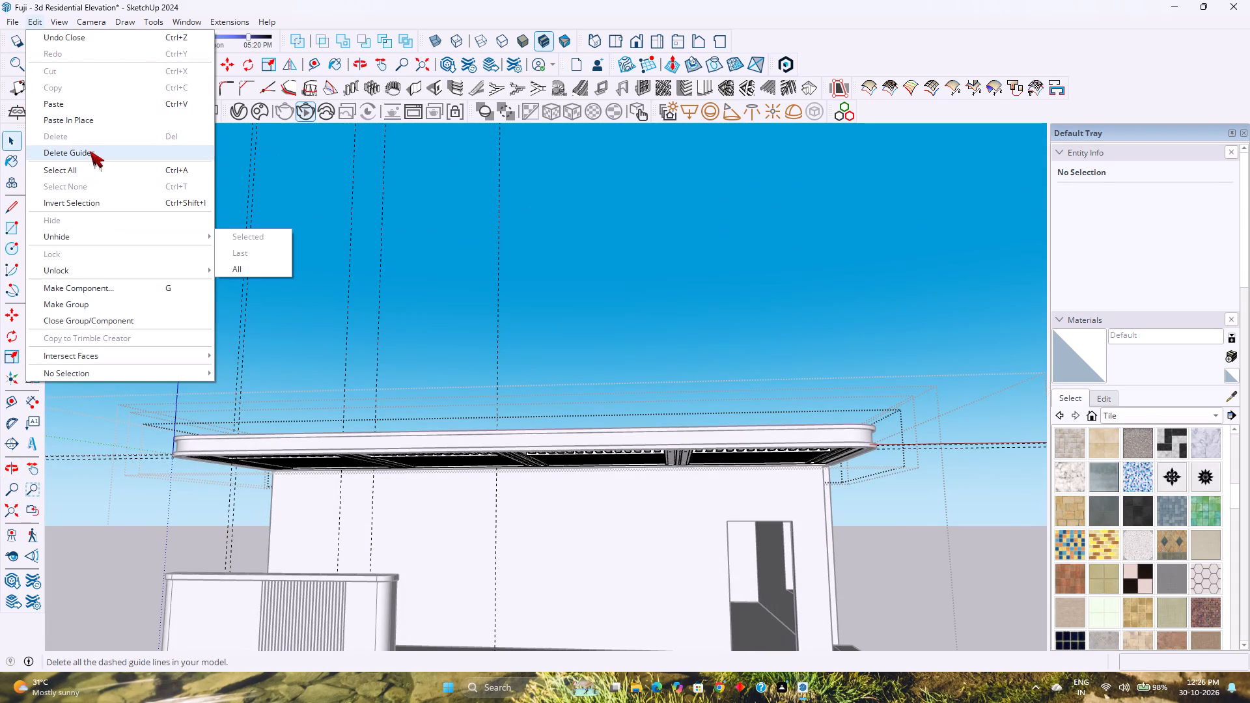
View the slatted roof frame from below and save the model.
middle_click_drag(367, 366, 345, 277)
scroll(490, 363, "up", 3)
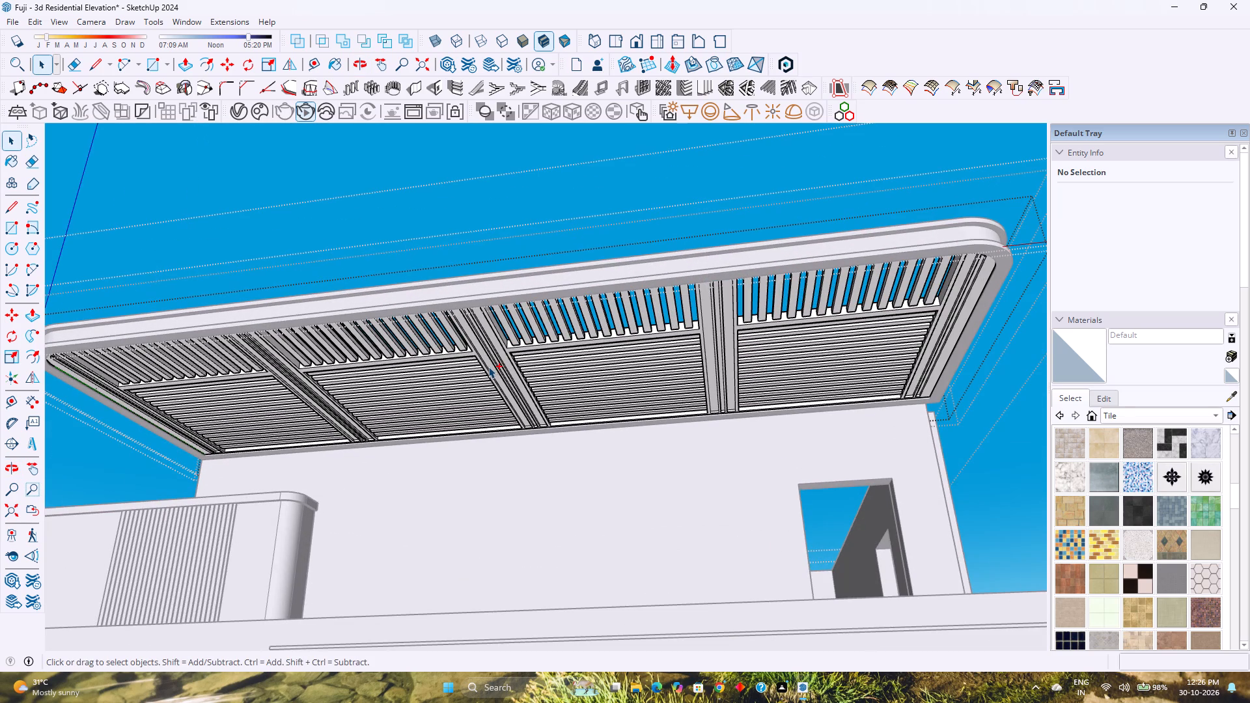
key("ctrl+s")
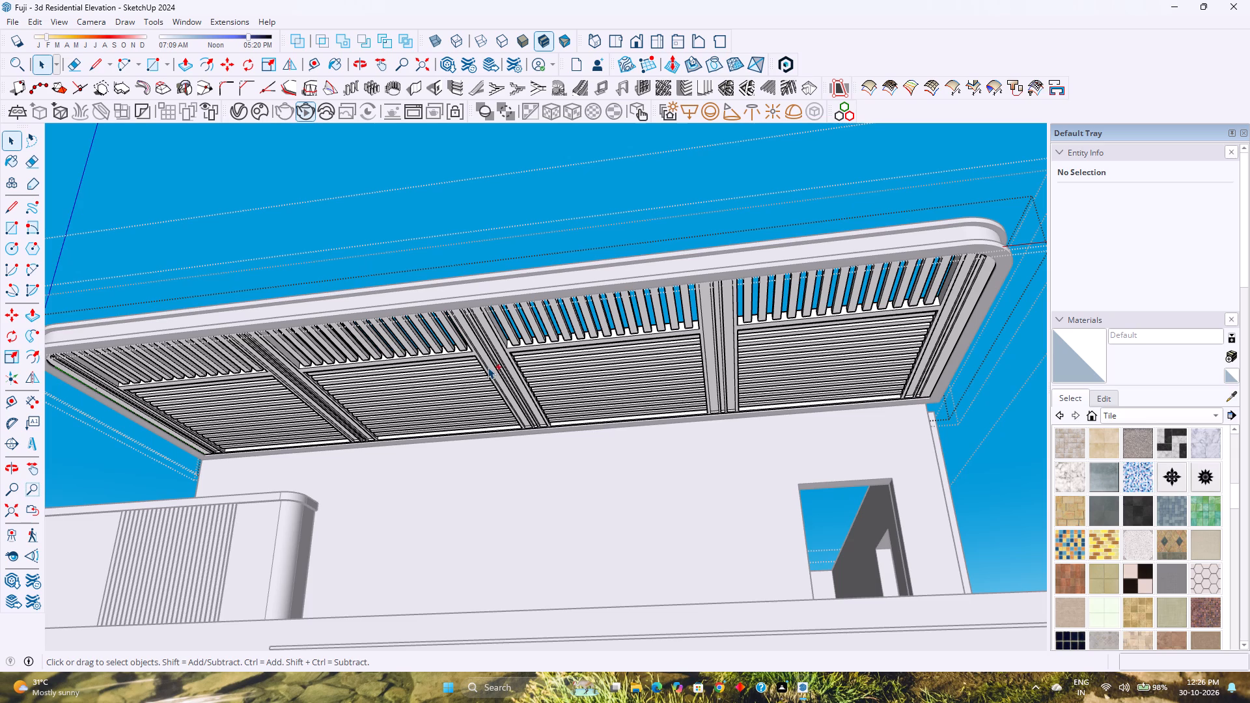
key("ctrl+s")
Examine the roof frame and the upper storey walls from below, the side and above, leaving the open group.
scroll(546, 435, "down", 2)
middle_click_drag(660, 441, 542, 475)
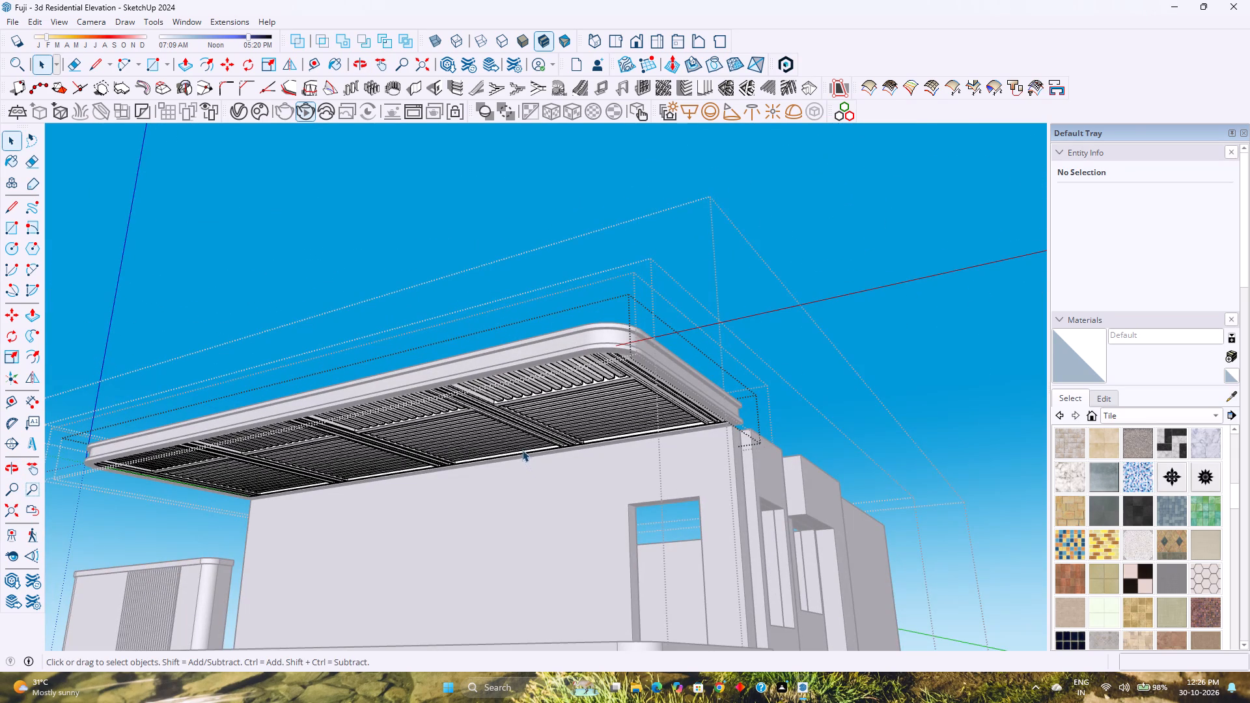
middle_click_drag(614, 418, 460, 565)
middle_click(460, 565)
scroll(773, 467, "up", 1)
middle_click_drag(773, 467, 545, 501)
scroll(473, 487, "down", 3)
key("Escape")
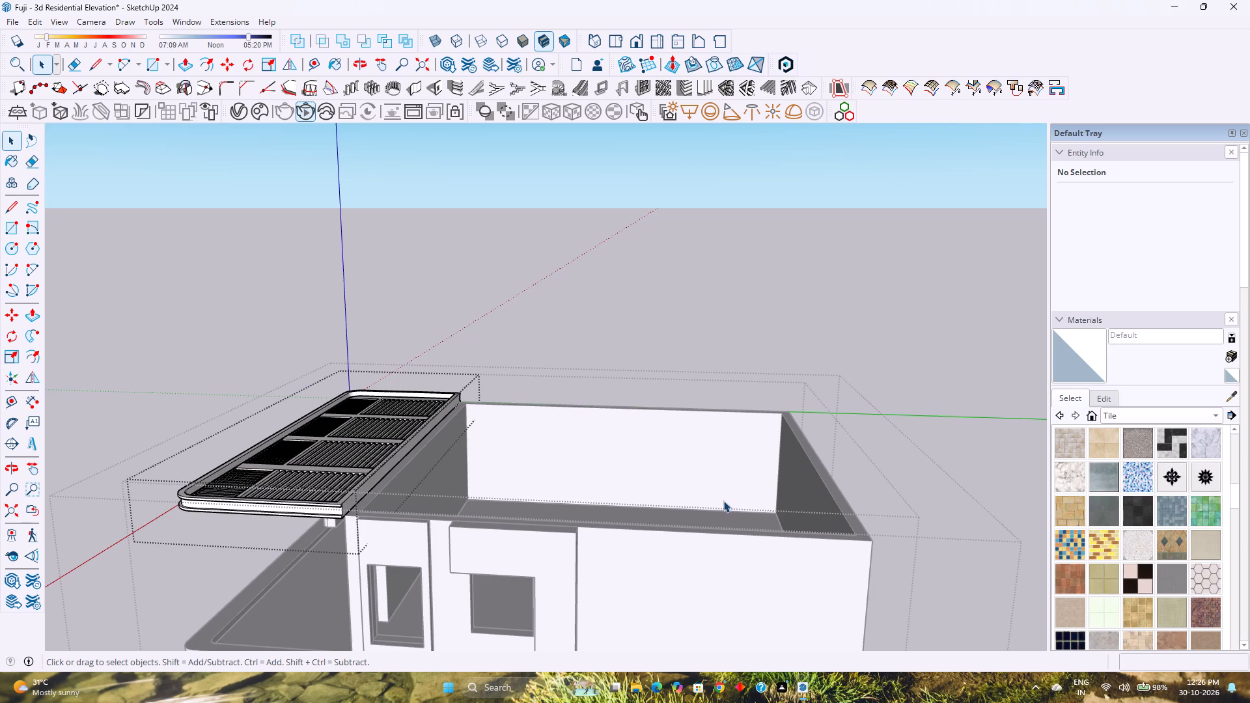
key("Escape")
middle_click_drag(704, 536, 779, 573)
middle_click(779, 573)
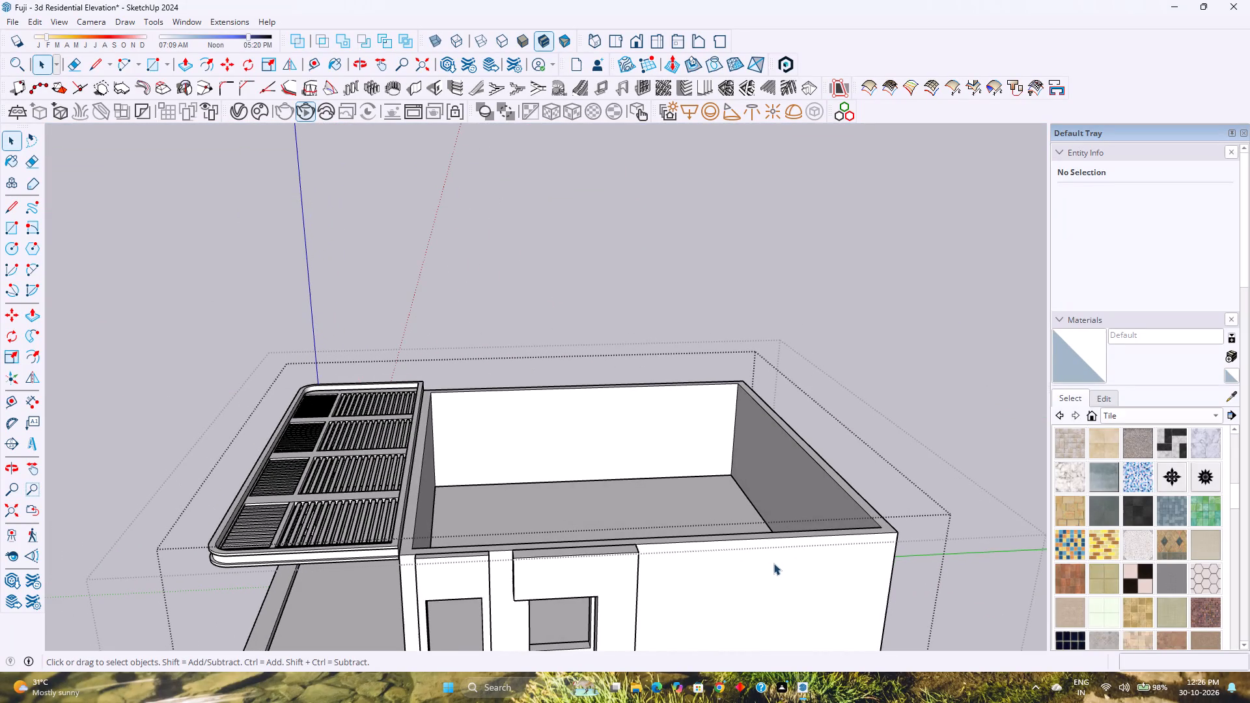
Save the model again.
key("ctrl+s")
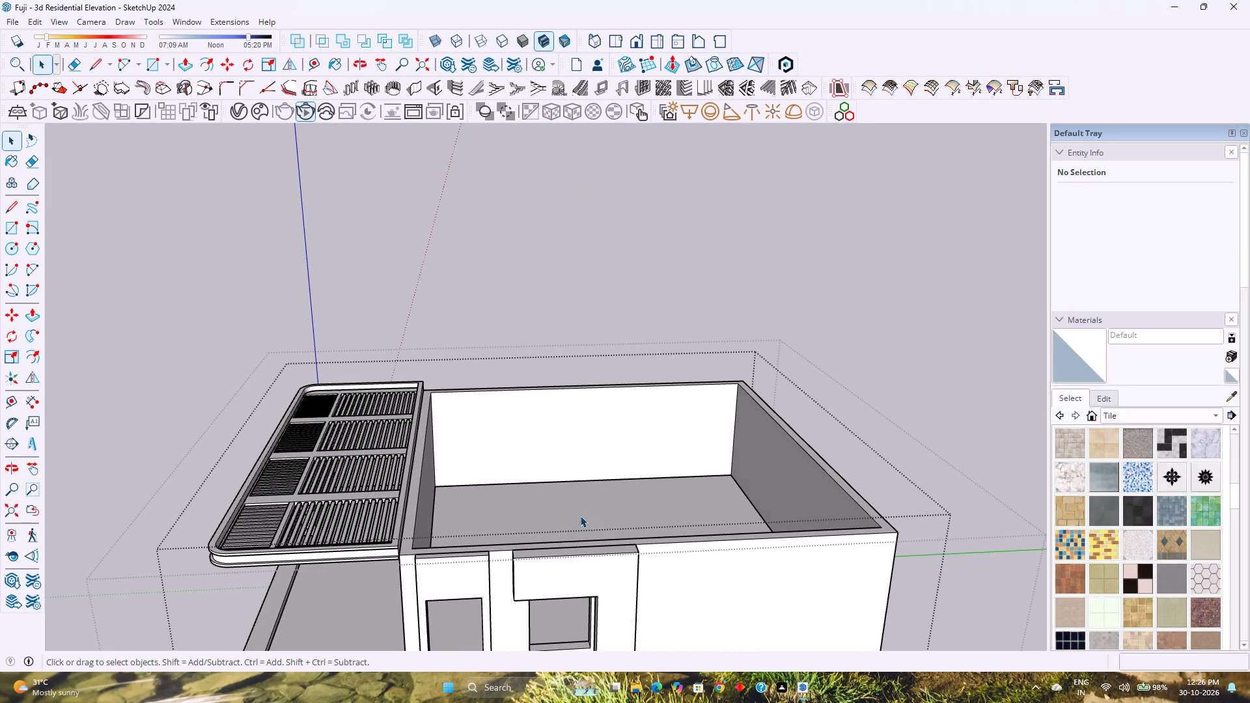
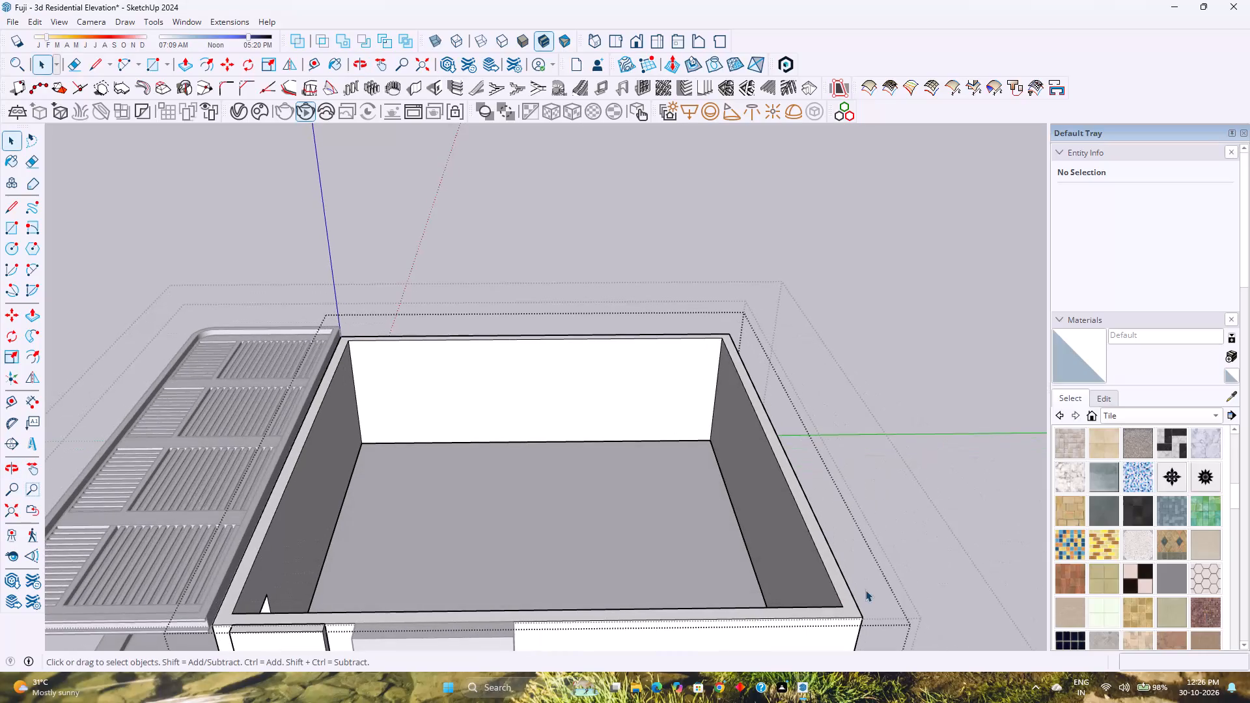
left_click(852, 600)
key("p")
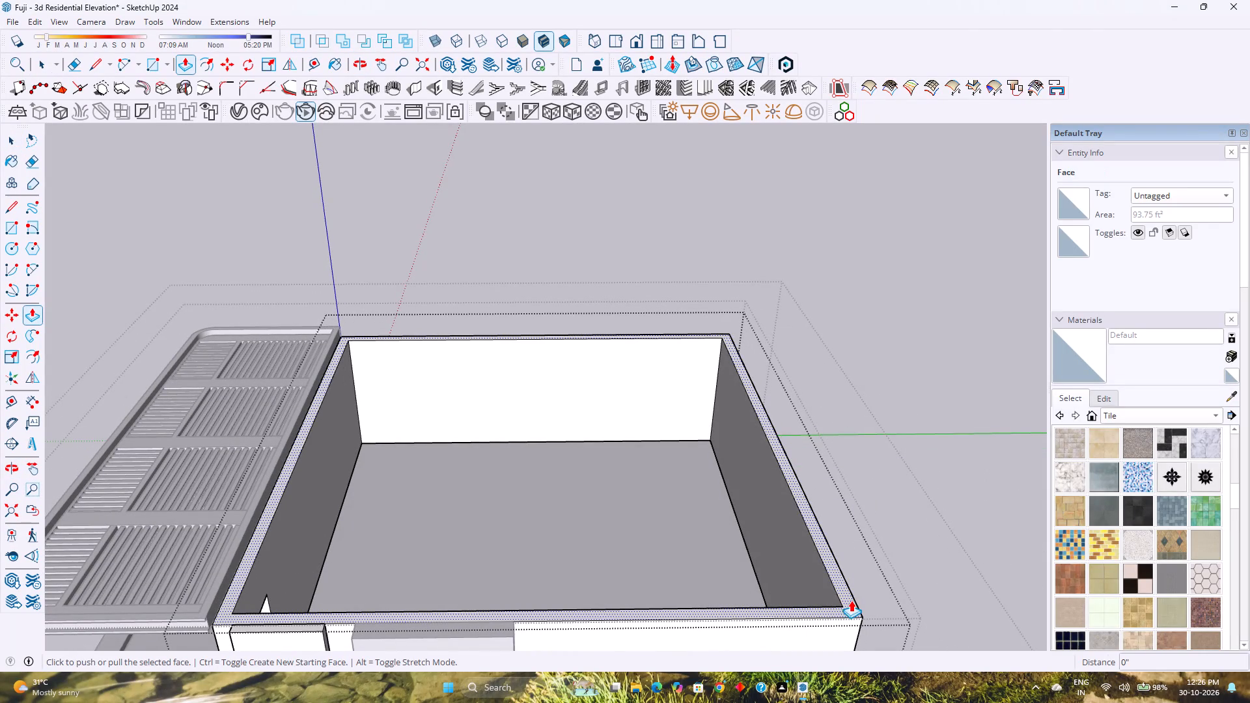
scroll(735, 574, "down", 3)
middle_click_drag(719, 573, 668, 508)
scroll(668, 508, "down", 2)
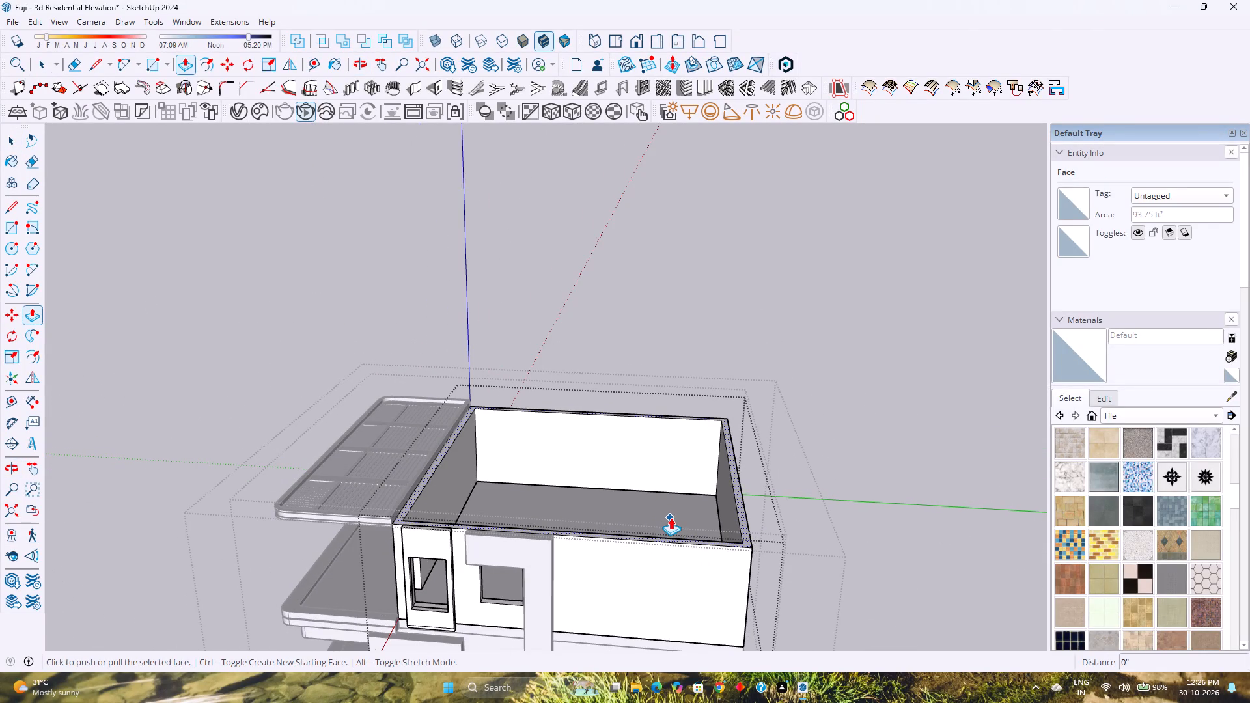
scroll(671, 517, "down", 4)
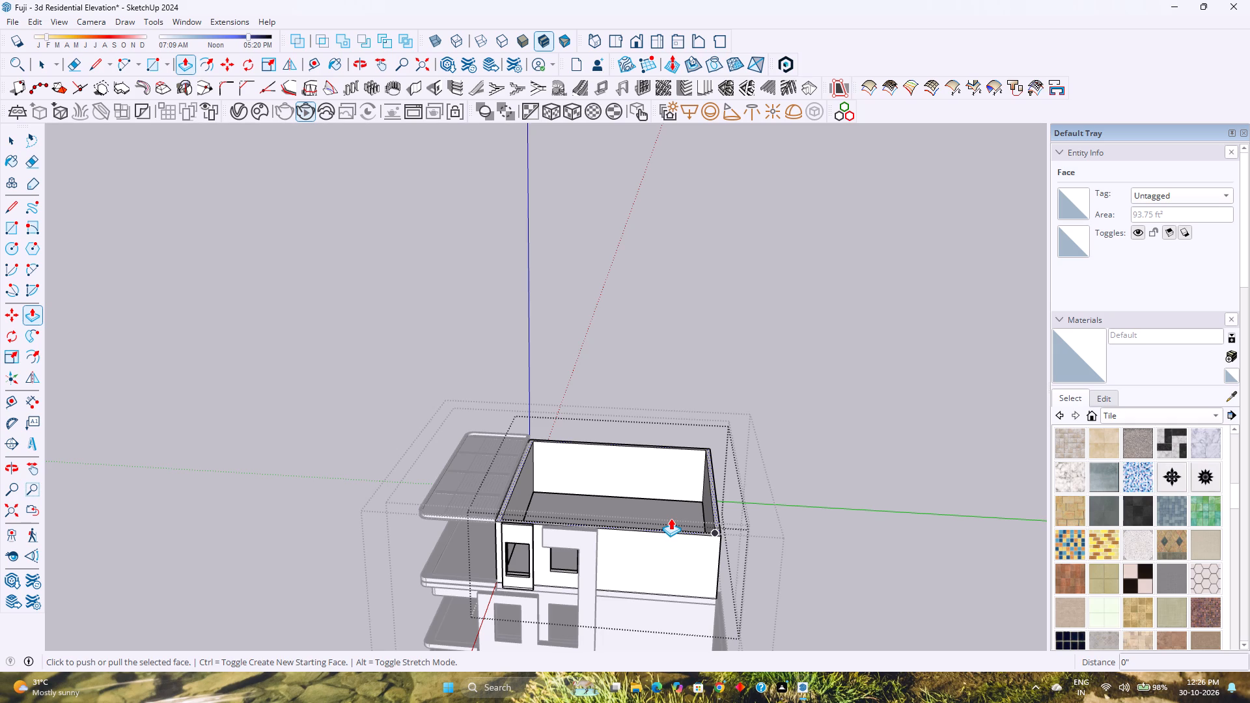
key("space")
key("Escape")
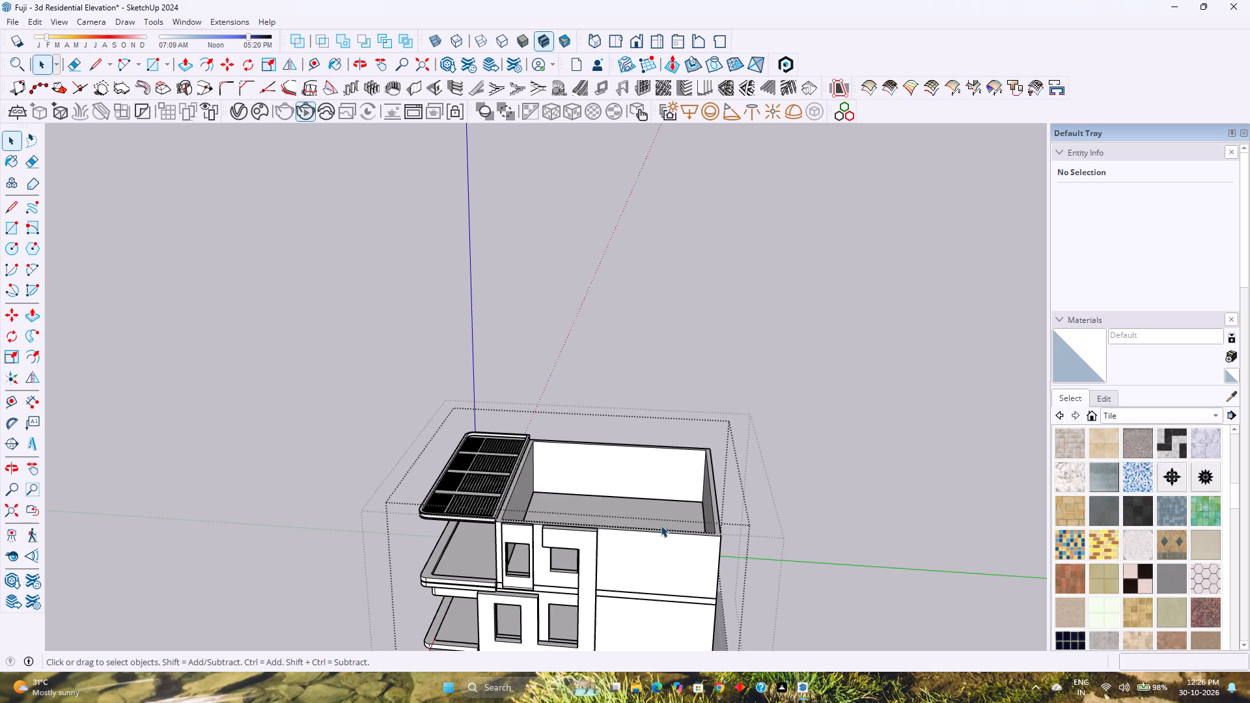
Examine the whole building from above, including the open-topped upper storey and the slatted roof frame.
scroll(657, 523, "down", 2)
middle_click_drag(656, 528, 682, 569)
scroll(672, 515, "up", 1)
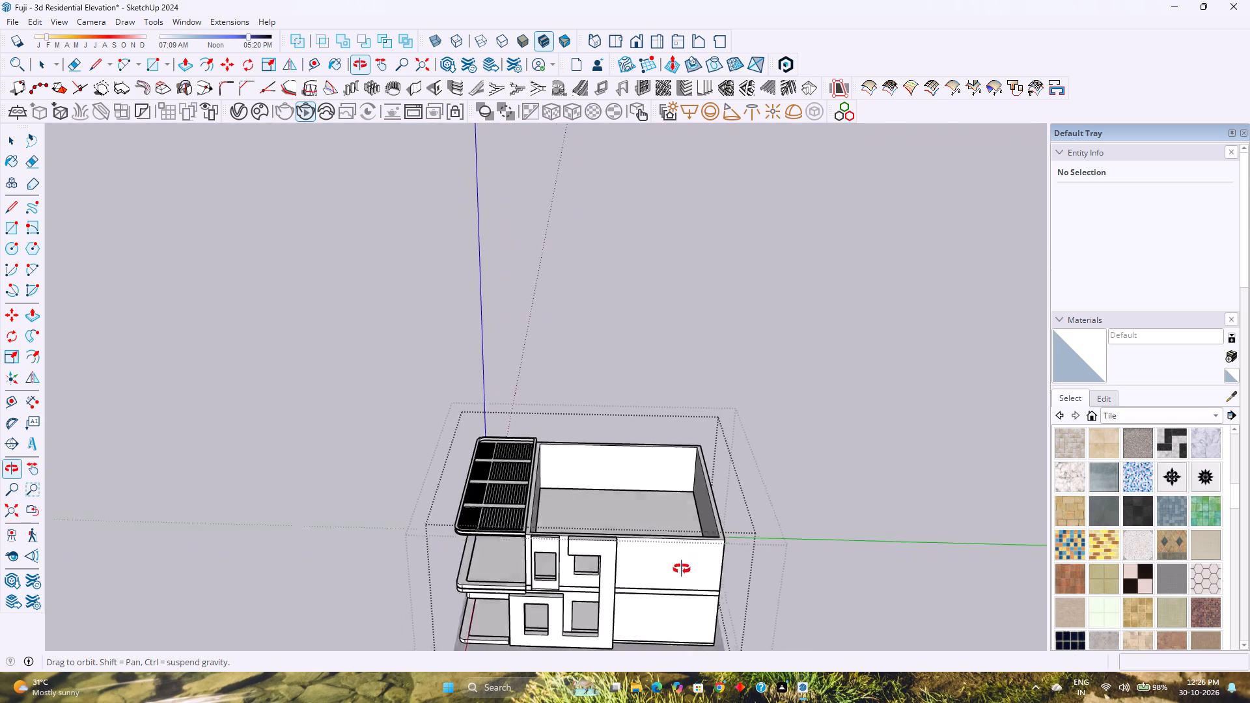
middle_click_drag(682, 569, 428, 597)
middle_click_drag(499, 572, 740, 512)
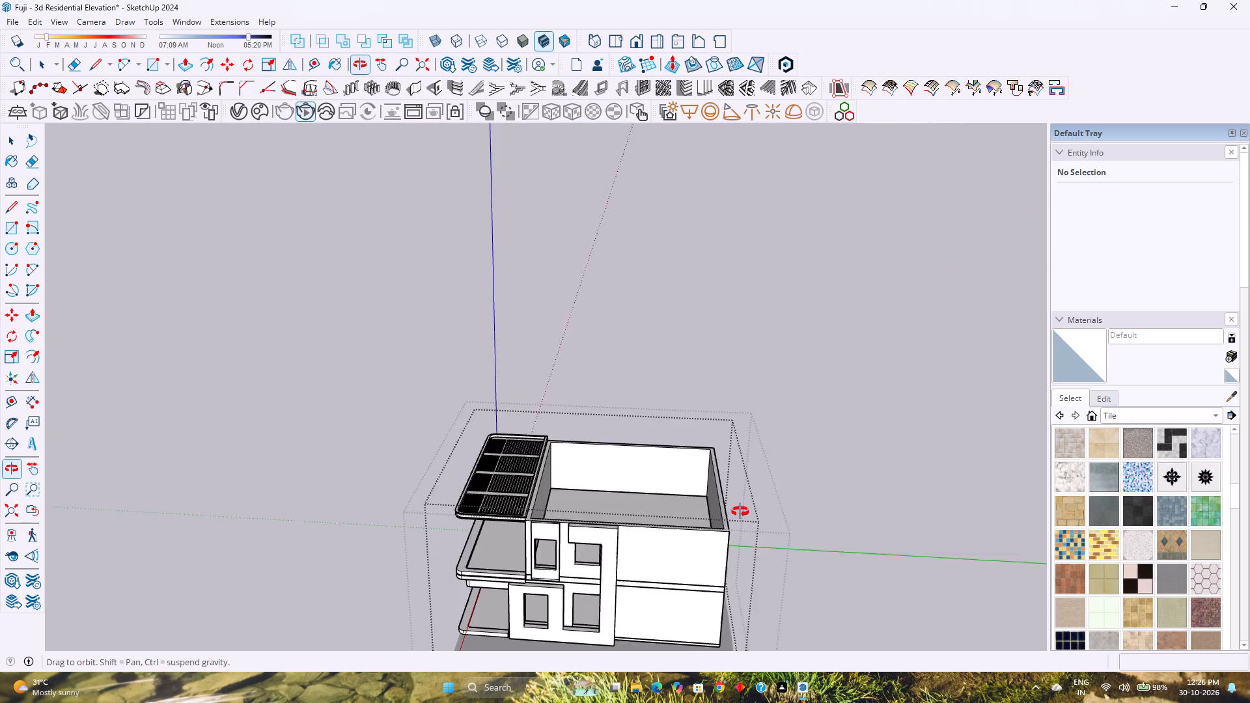
middle_click_drag(740, 512, 745, 499)
middle_click(745, 499)
scroll(747, 493, "down", 3)
middle_click_drag(723, 542, 575, 489, "shift")
middle_click(574, 489, "shift")
middle_click_drag(568, 486, 585, 578)
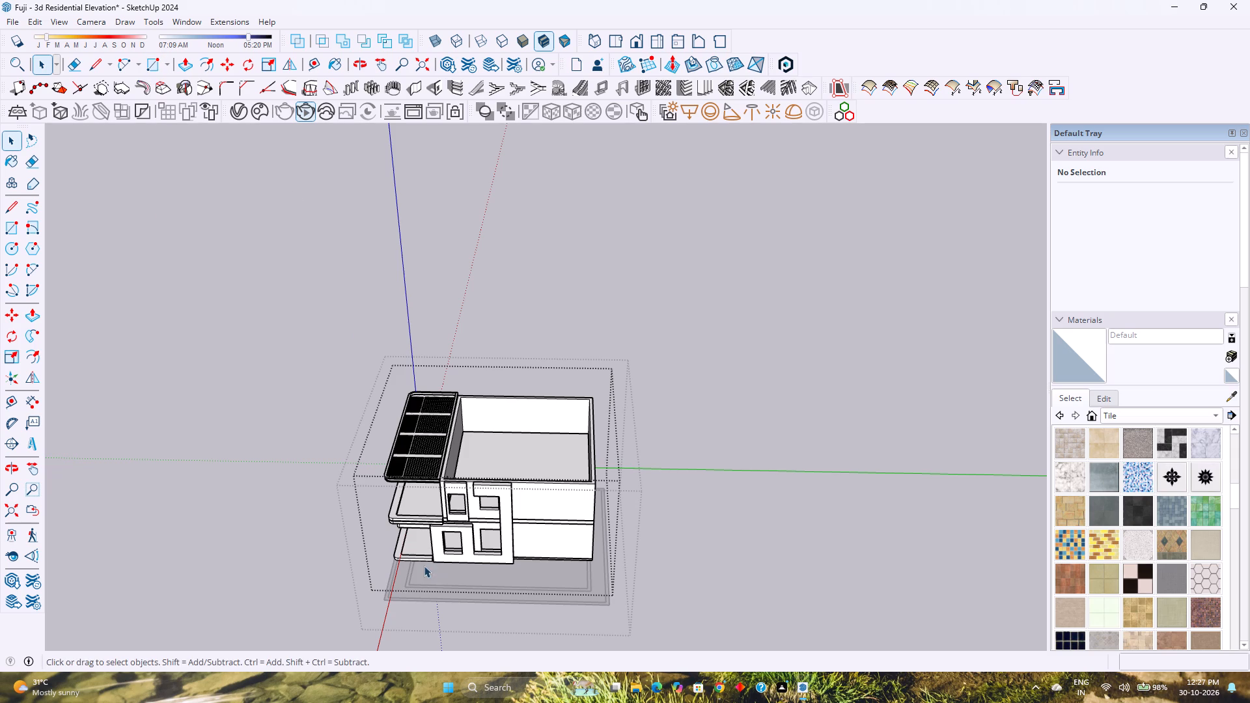
Open the front frame group and outline a 6" by 10' strip on its side face, beside the ground-floor wall.
scroll(424, 566, "up", 4)
middle_click_drag(396, 564, 912, 497)
middle_click_drag(560, 540, 813, 487)
scroll(509, 566, "up", 3)
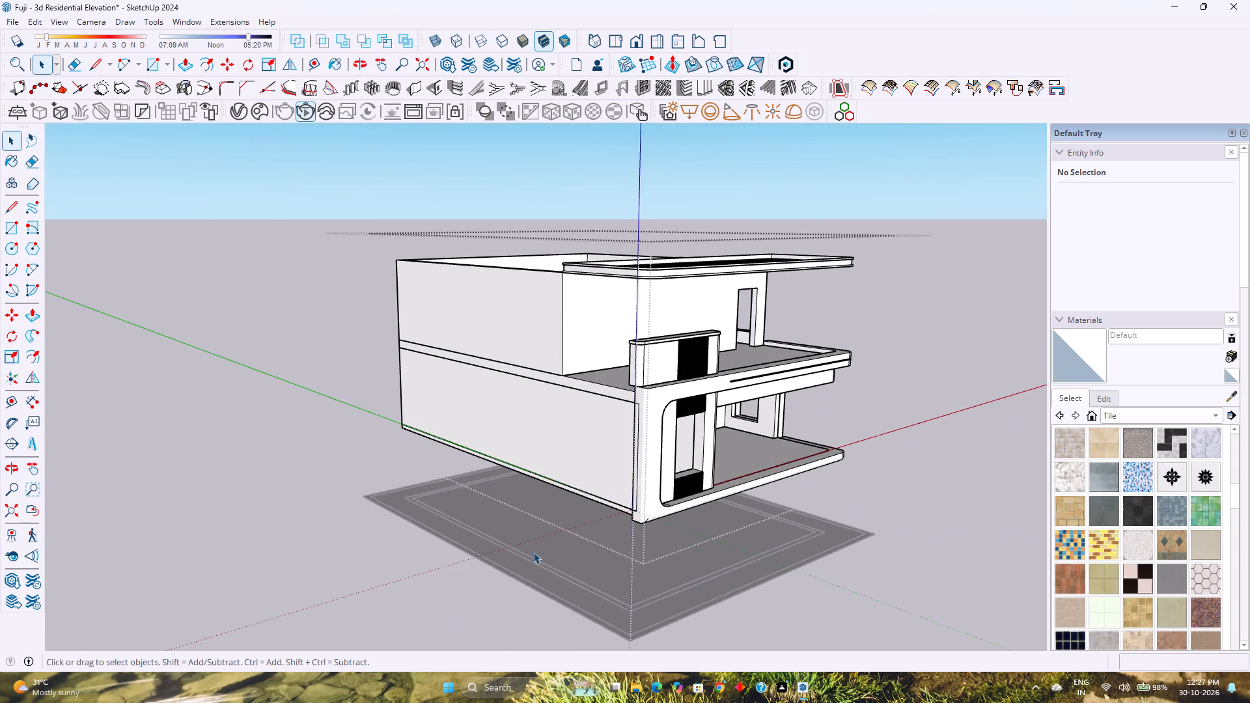
middle_click_drag(540, 549, 775, 540)
scroll(787, 474, "up", 11)
middle_click_drag(766, 468, 590, 471)
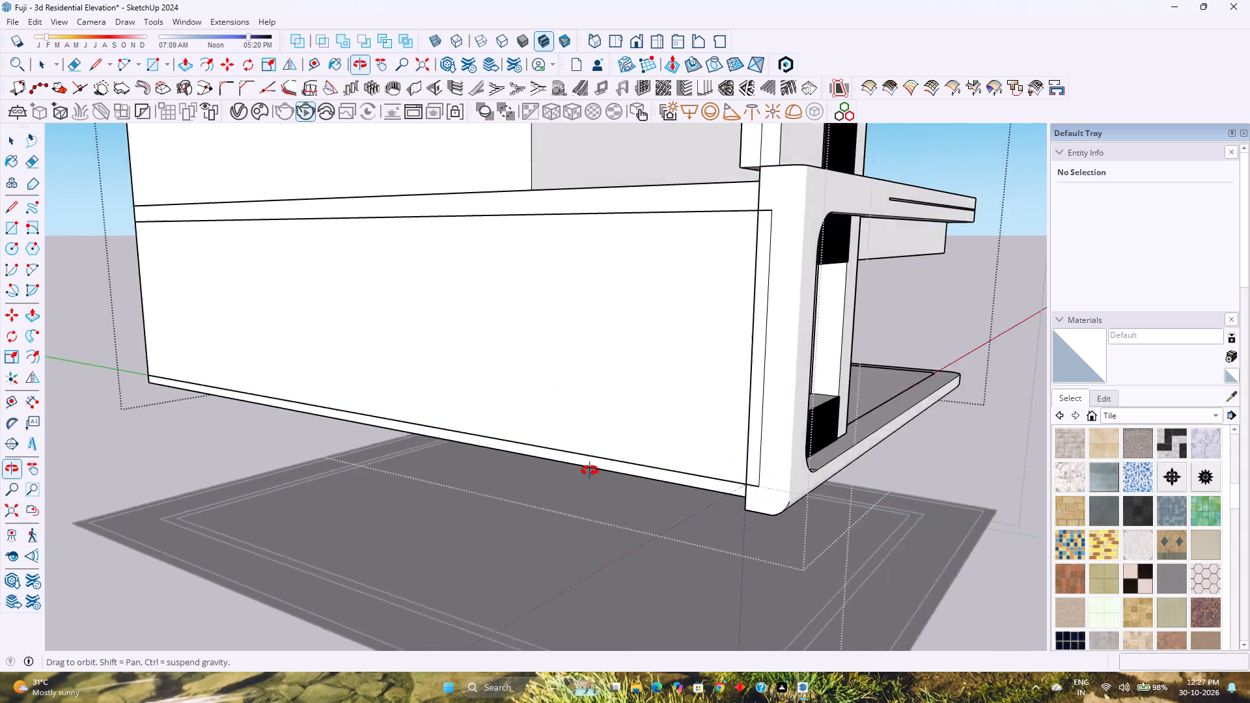
middle_click_drag(590, 471, 743, 529)
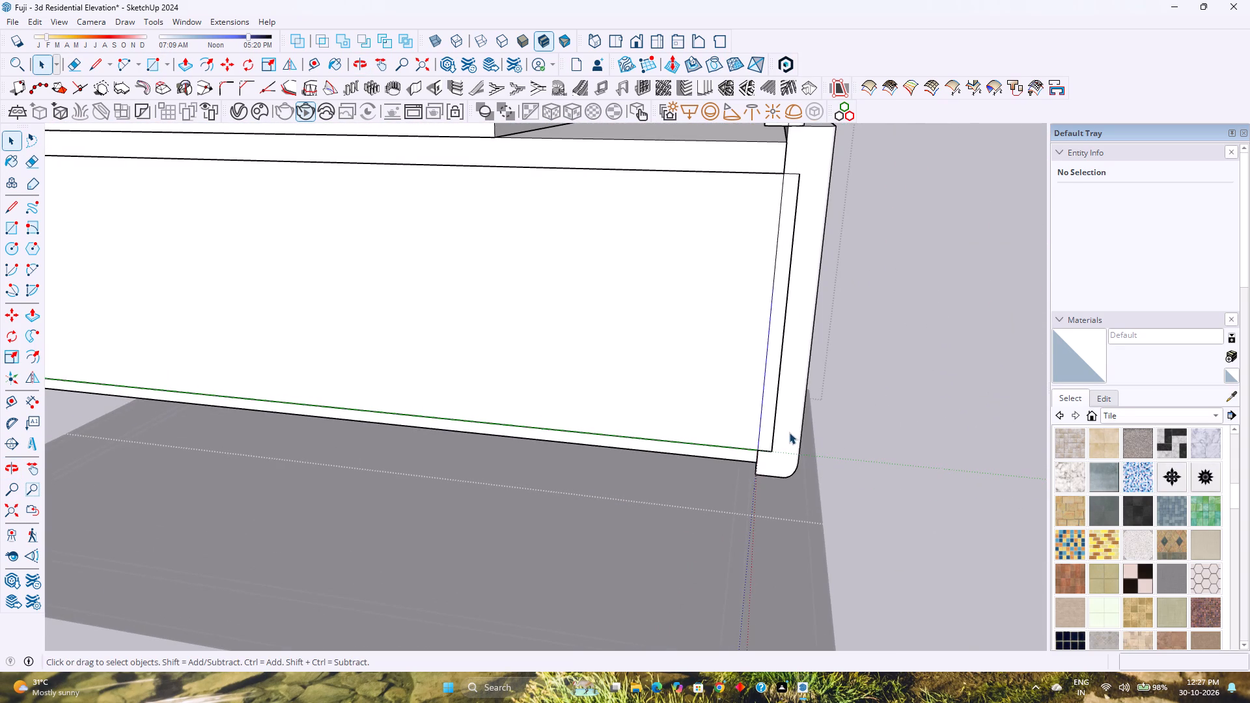
double_click(789, 432)
scroll(788, 432, "up", 2)
middle_click_drag(781, 429, 728, 588, "shift")
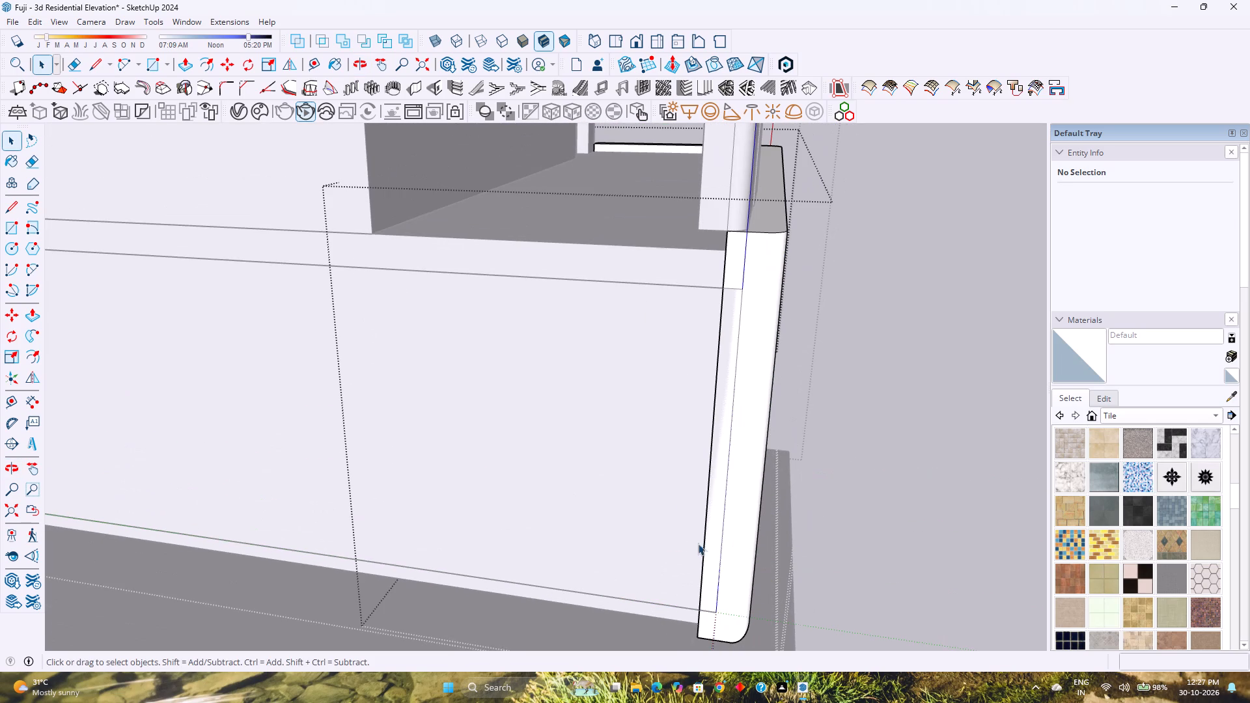
left_click(92, 65)
left_click(721, 284)
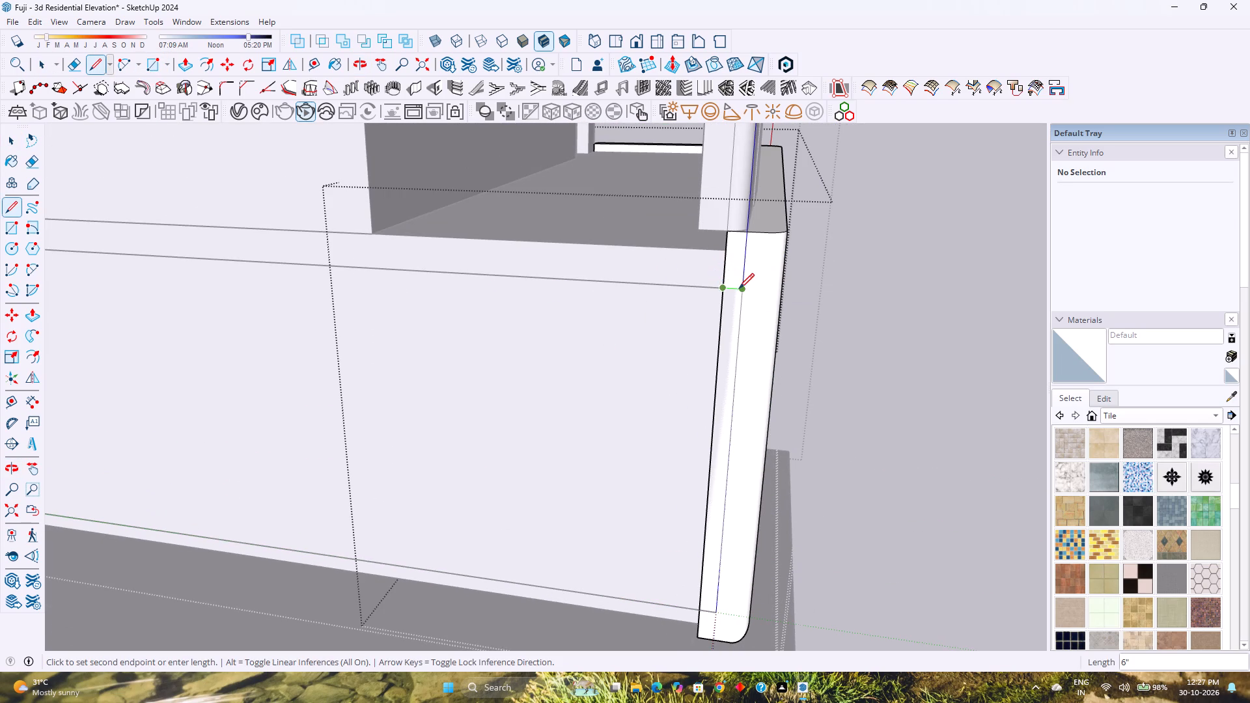
left_click(739, 288)
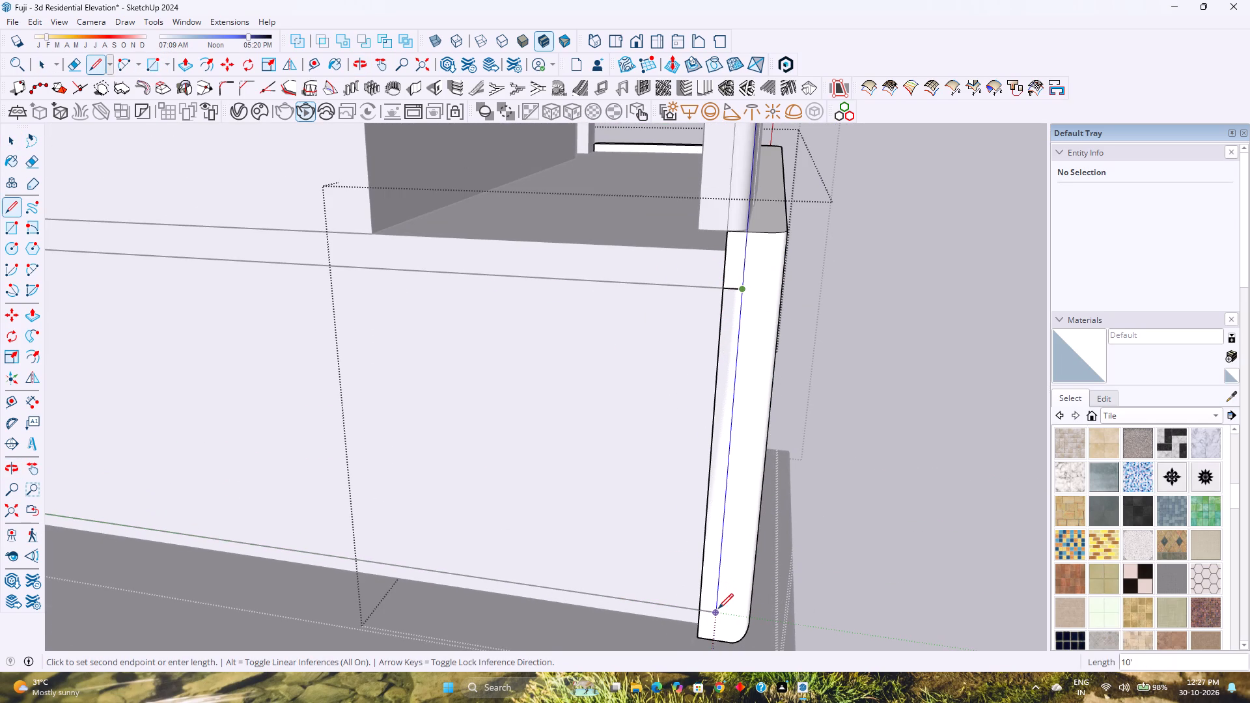
left_click(718, 610)
left_click(700, 611)
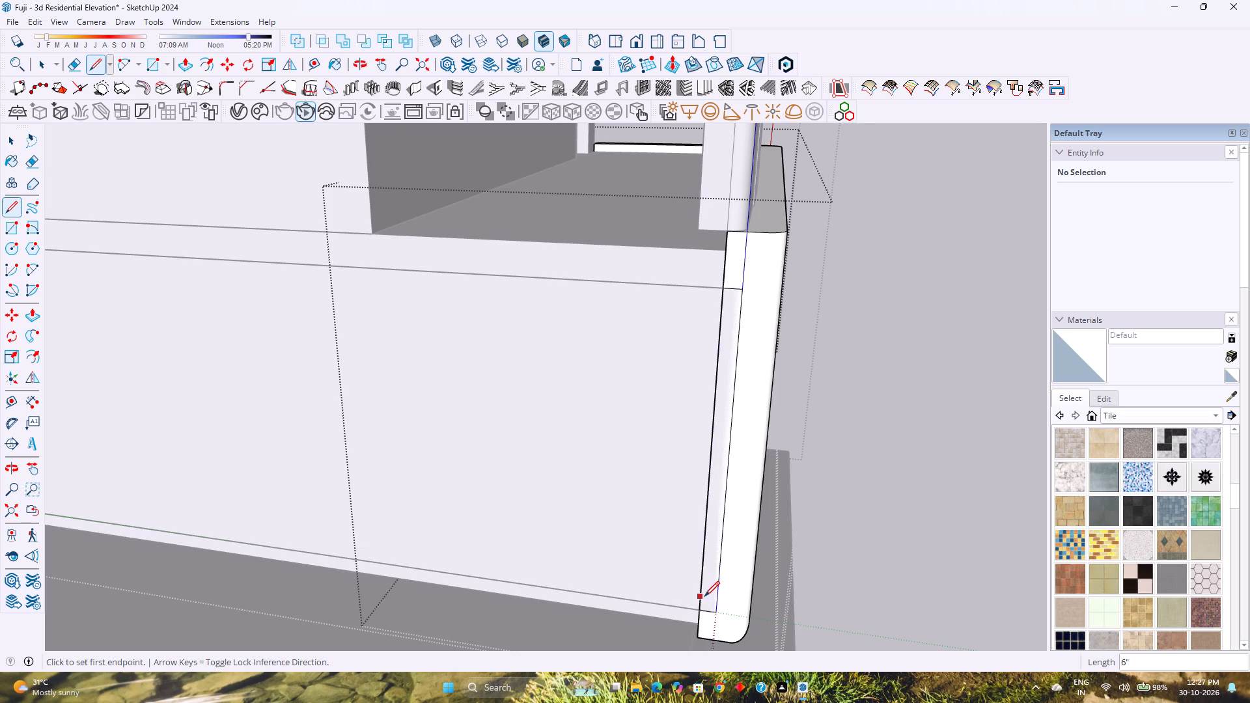
Push the outlined strip 9" into the front frame and leave the group.
key("p")
left_click(708, 579)
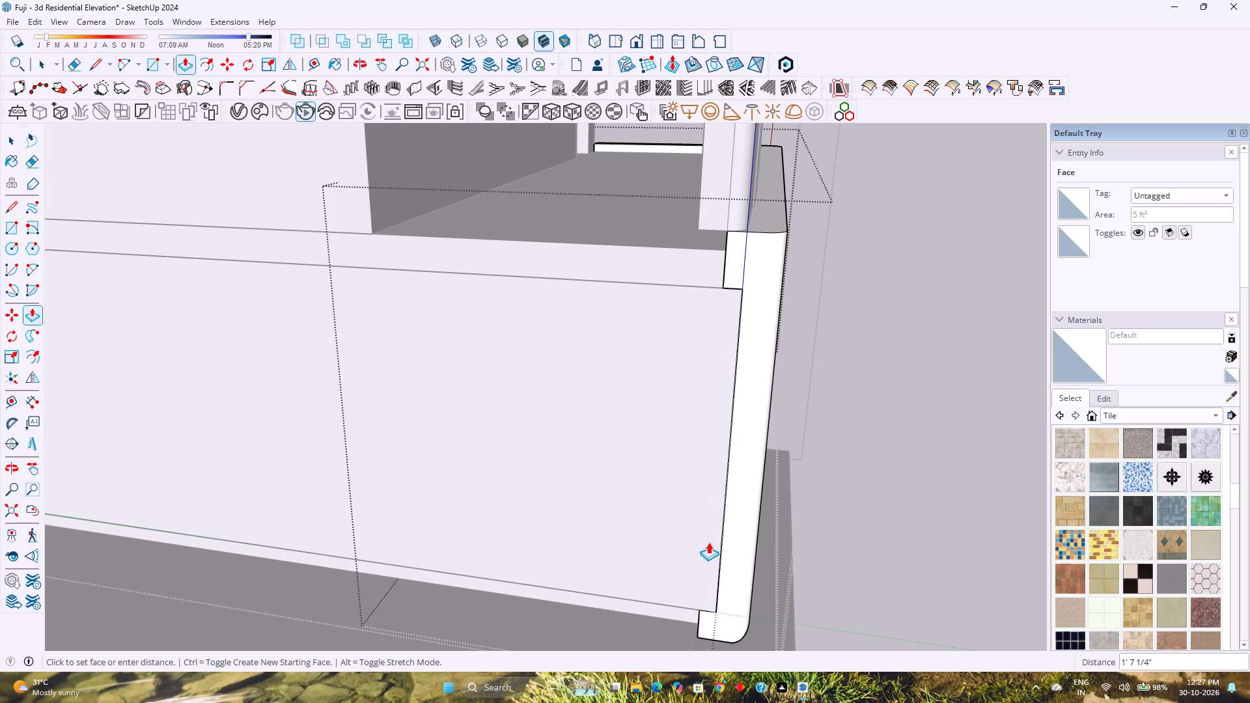
key("9")
key("Return")
middle_click_drag(721, 549, 426, 557)
middle_click(425, 557)
scroll(440, 557, "down", 4)
middle_click_drag(574, 562, 395, 546)
scroll(396, 544, "down", 1)
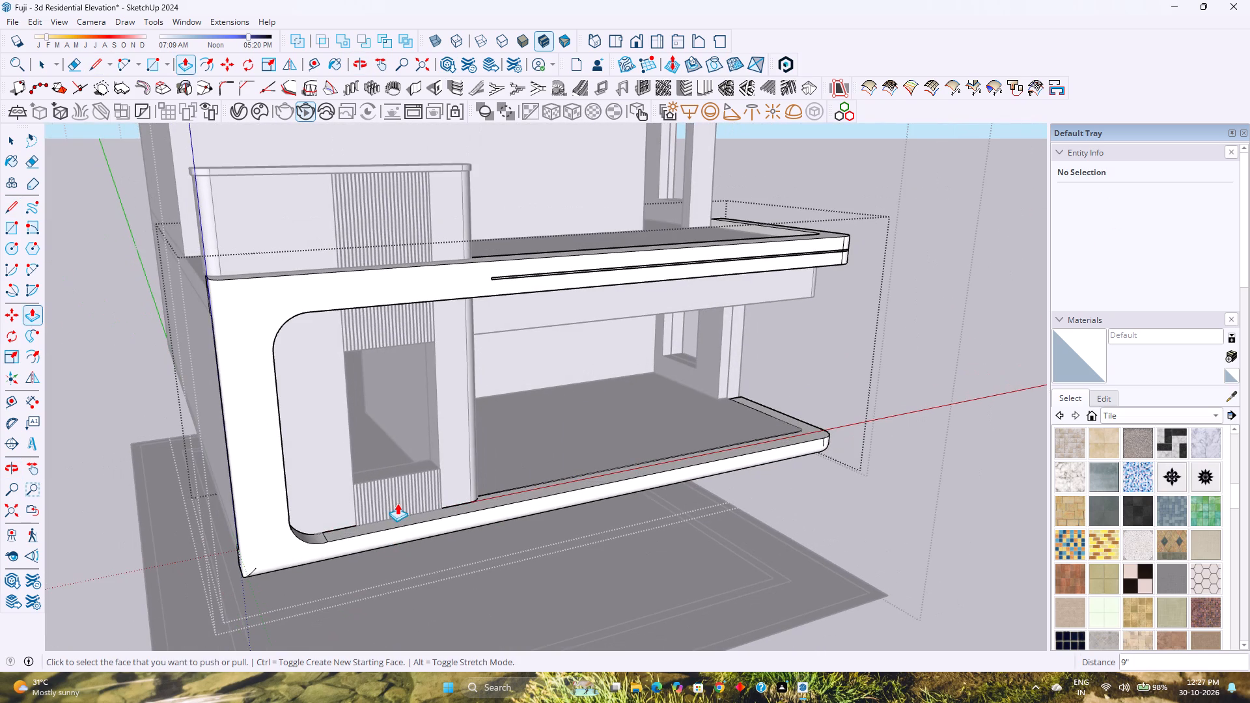
key("space")
key("Escape")
Check the front frame, balcony and roof underside from the front, and save the model.
middle_click_drag(398, 503, 458, 549, "shift")
middle_click_drag(460, 549, 148, 536)
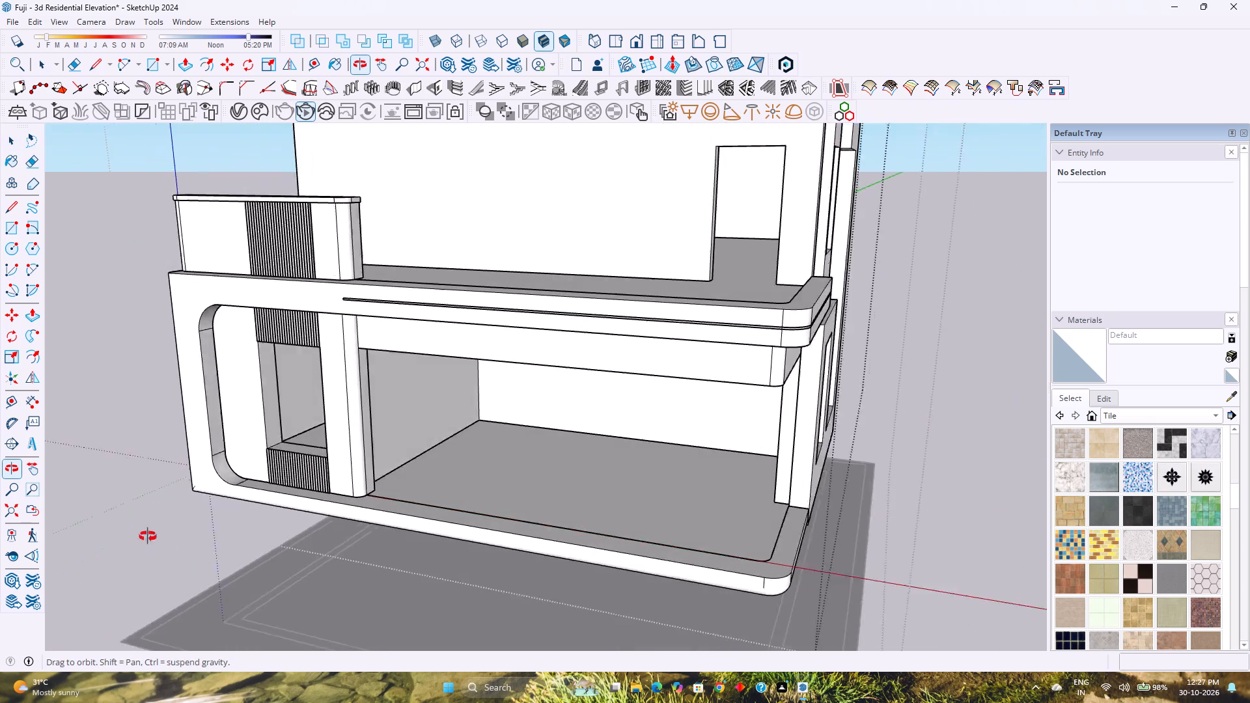
middle_click_drag(148, 536, 146, 536)
middle_click_drag(161, 522, 215, 587, "shift")
middle_click_drag(223, 570, 357, 546)
middle_click_drag(357, 546, 363, 544)
key("Escape")
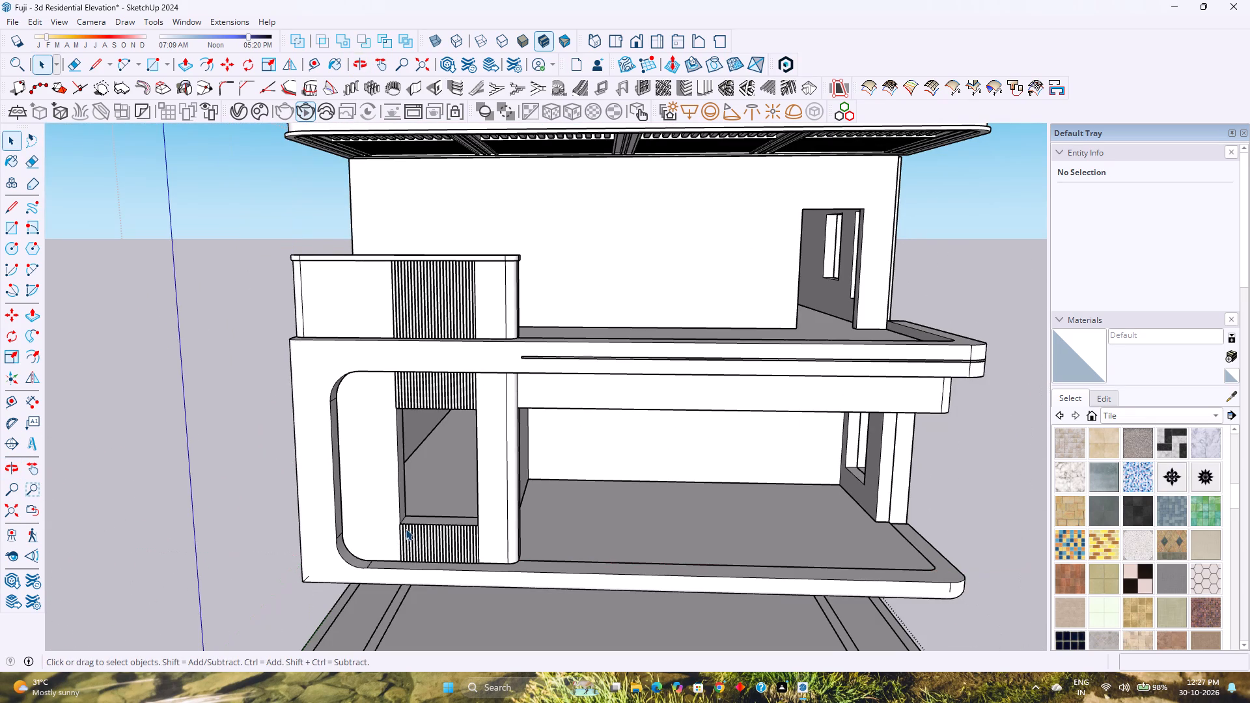
middle_click_drag(522, 502, 496, 627, "shift")
scroll(496, 627, "down", 1, "shift")
middle_click_drag(505, 597, 464, 523)
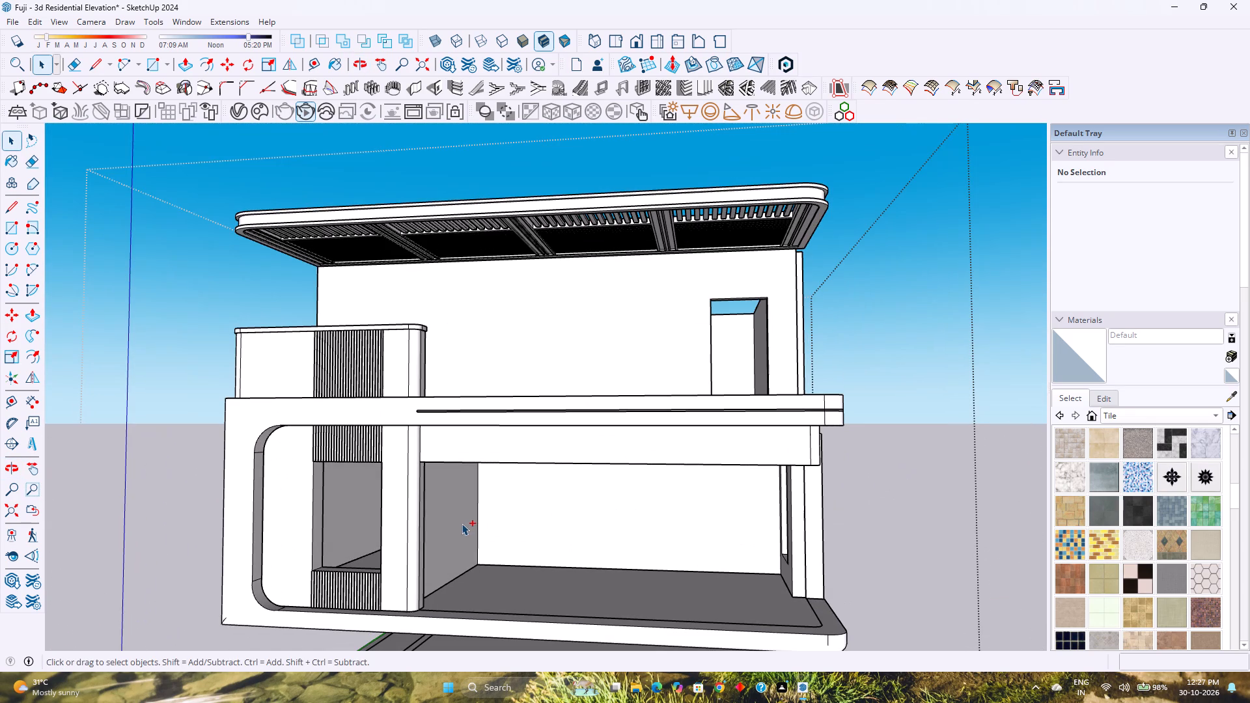
key("ctrl+s")
Examine the side wall, the front elevation and the open top of the upper storey.
middle_click_drag(346, 511, 703, 516)
scroll(783, 540, "up", 4)
middle_click_drag(806, 409, 849, 426)
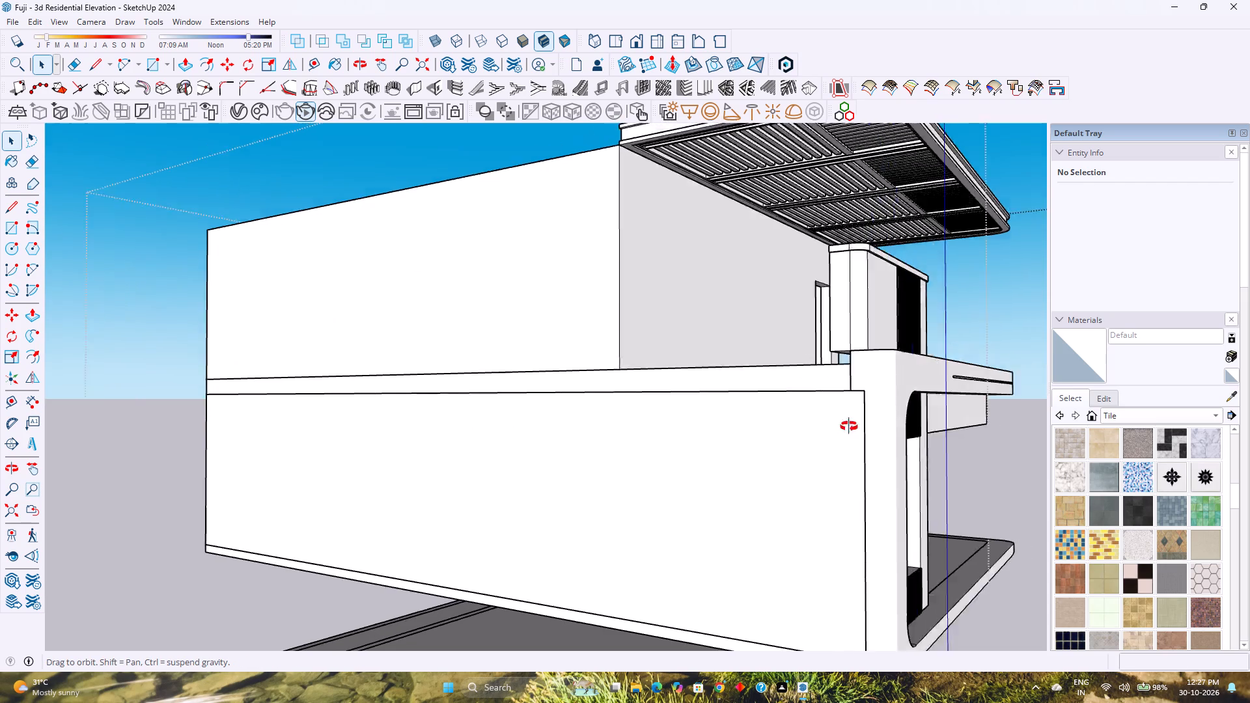
middle_click_drag(849, 426, 520, 474)
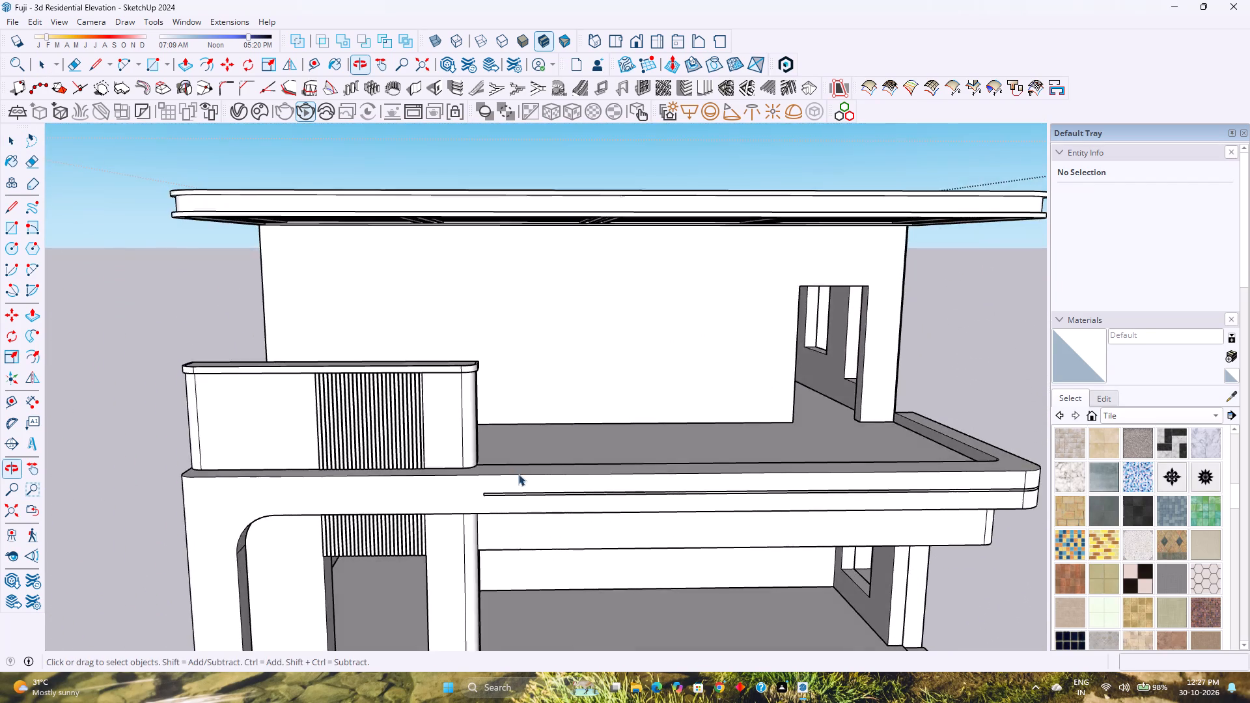
scroll(516, 474, "down", 3)
middle_click_drag(538, 488, 406, 424)
middle_click(406, 424)
scroll(545, 438, "down", 1)
middle_click_drag(599, 452, 479, 501)
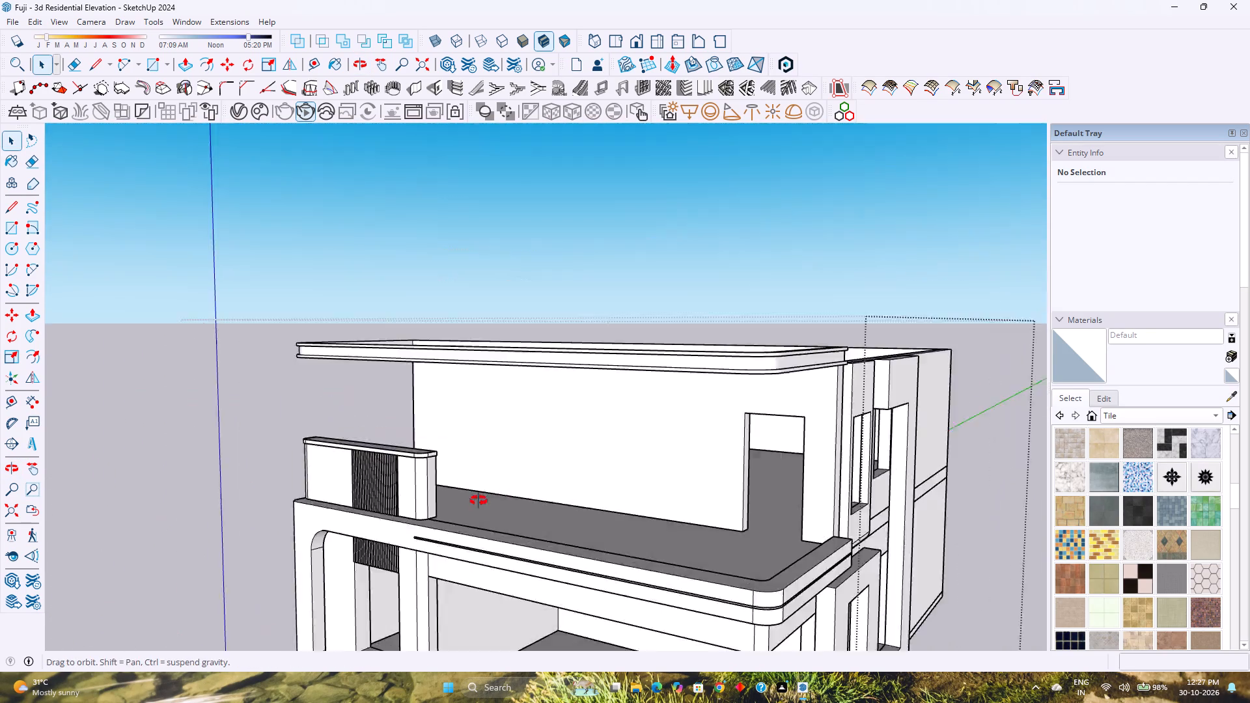
middle_click_drag(479, 501, 285, 547)
scroll(472, 473, "up", 2)
middle_click_drag(471, 473, 339, 525)
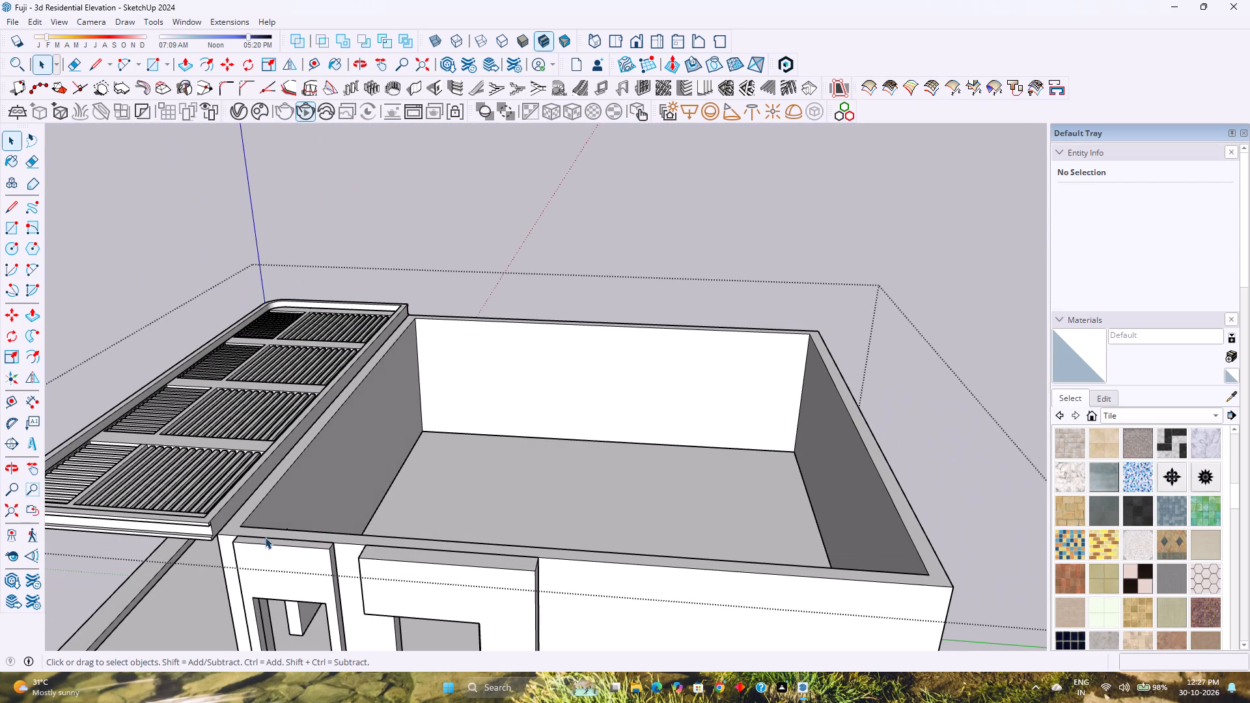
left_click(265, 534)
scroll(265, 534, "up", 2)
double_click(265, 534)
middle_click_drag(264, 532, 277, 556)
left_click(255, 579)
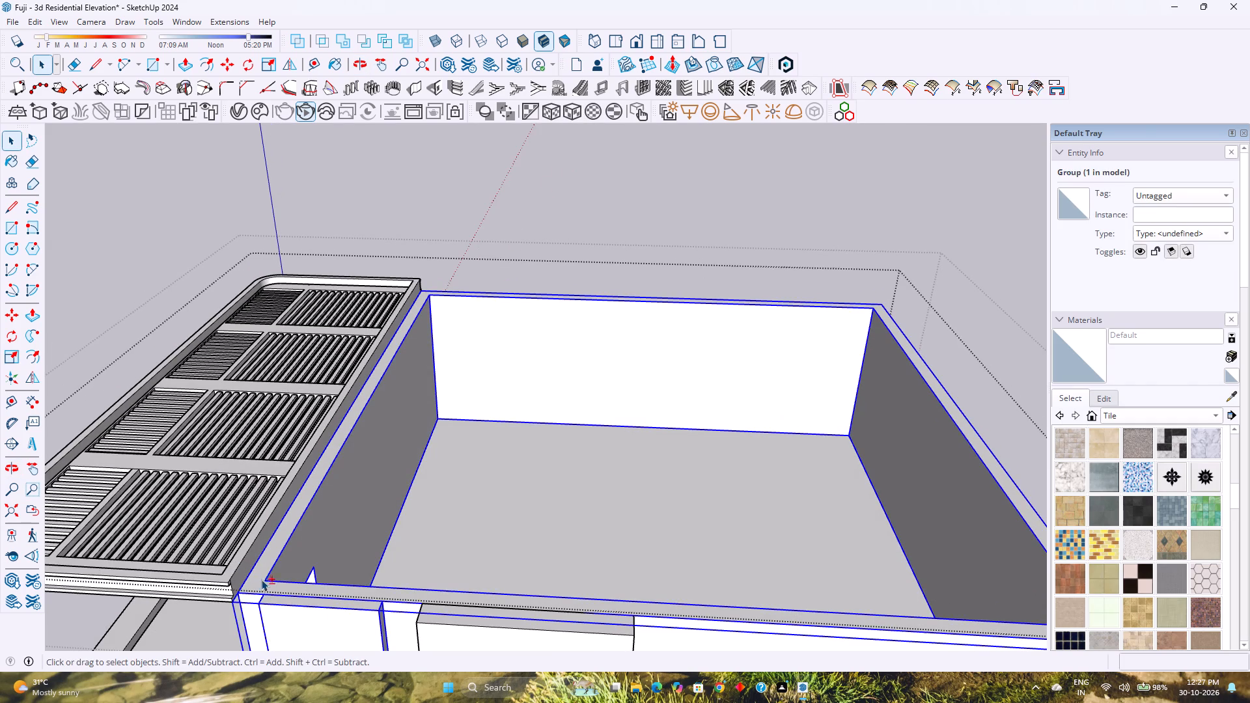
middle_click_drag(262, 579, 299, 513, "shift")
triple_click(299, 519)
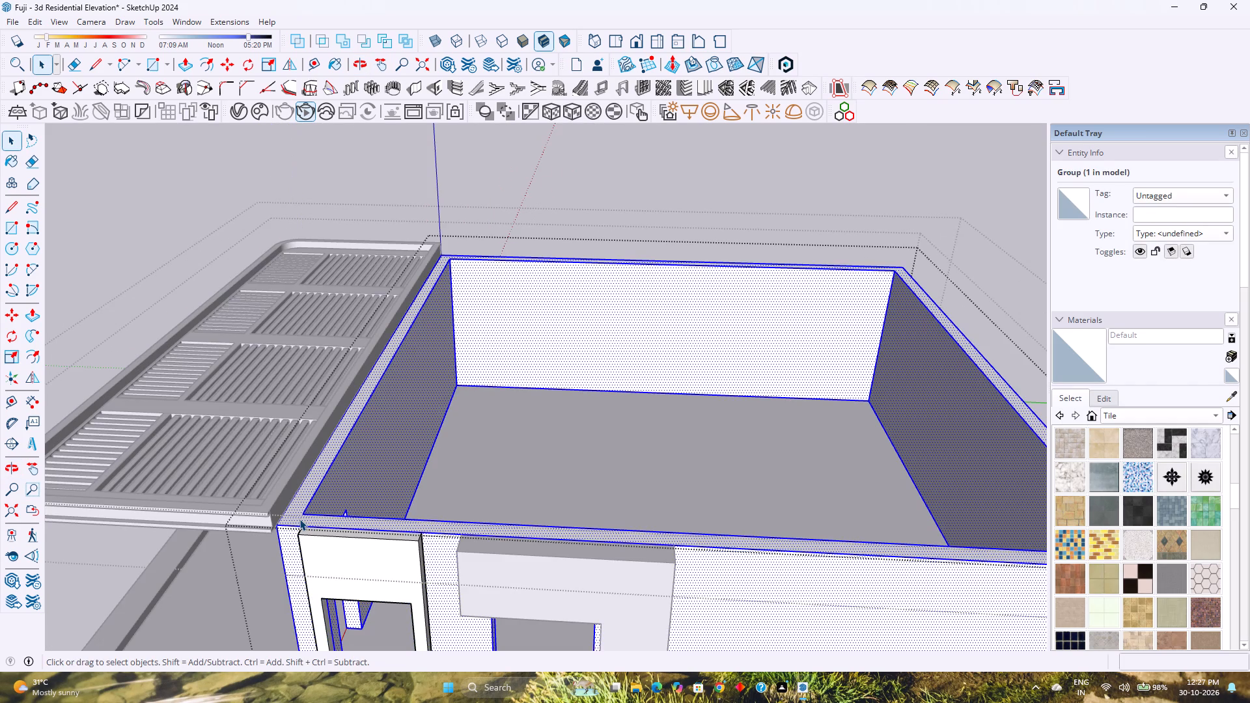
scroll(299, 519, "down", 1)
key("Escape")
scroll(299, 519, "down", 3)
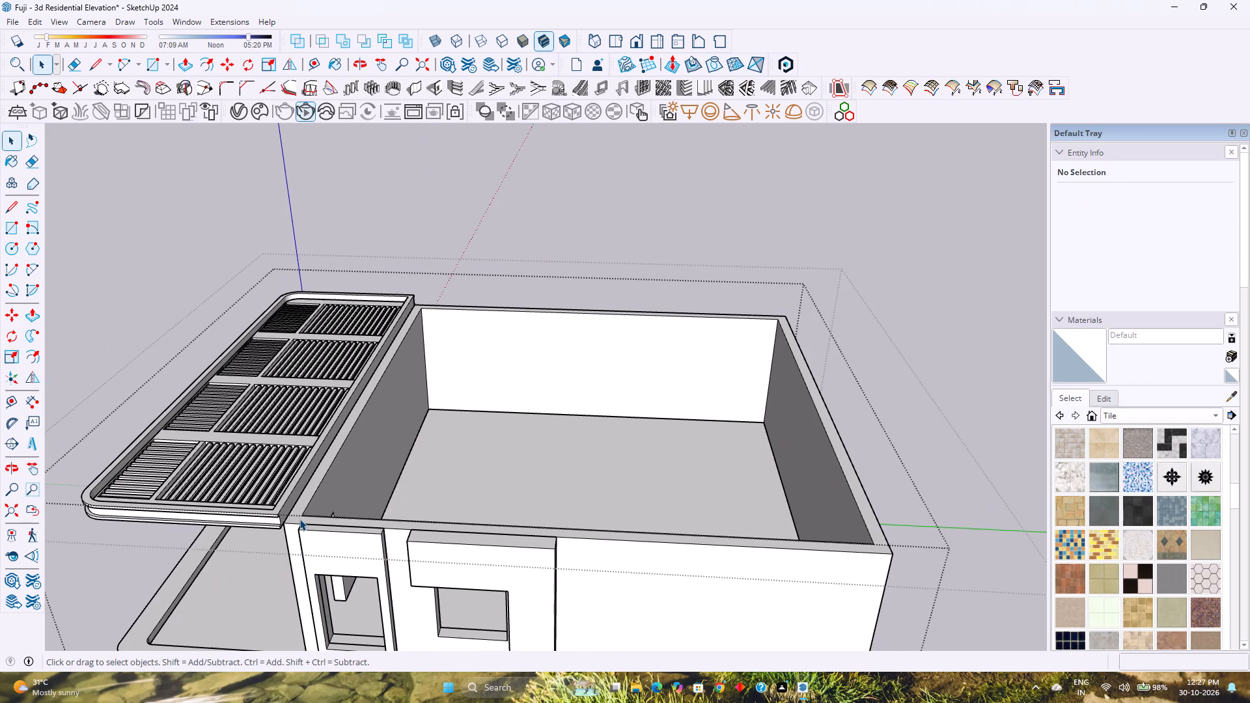
Draw a 30' 6" by 30' 6" rectangle between the inner top corners of the upper storey walls.
middle_click_drag(300, 519, 402, 506)
scroll(402, 491, "down", 4)
middle_click_drag(404, 491, 339, 537)
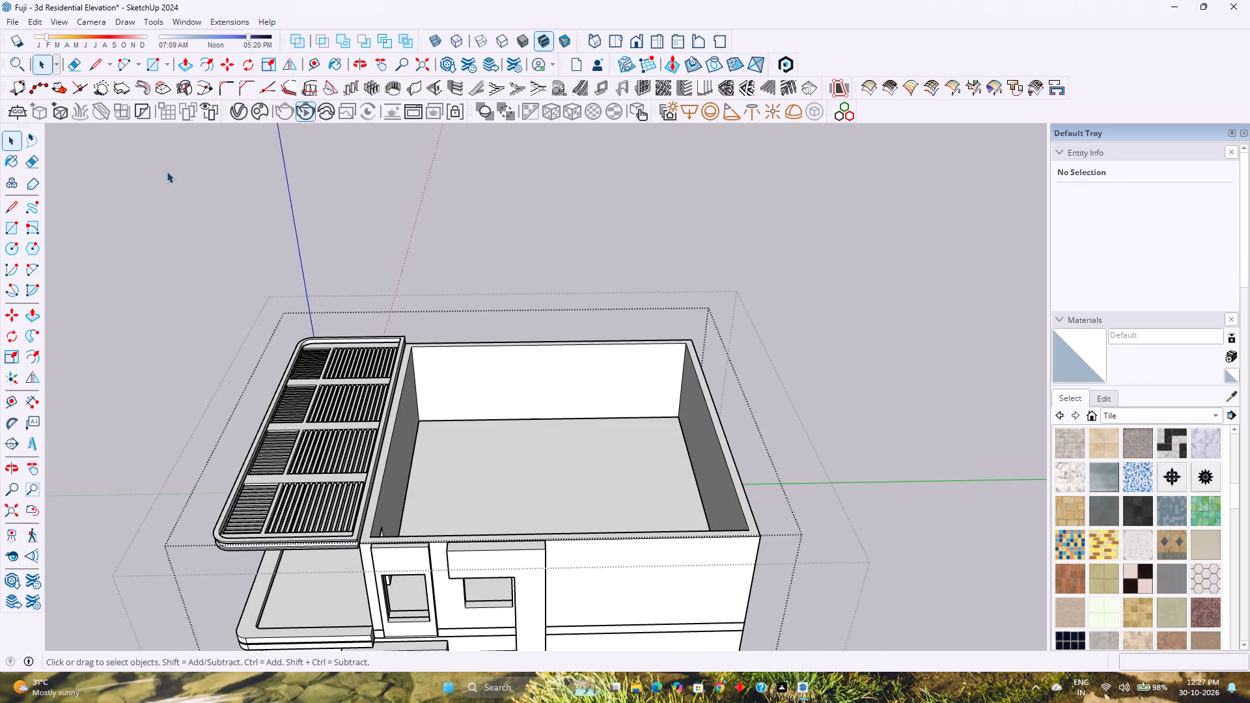
left_click(154, 68)
scroll(414, 348, "up", 5)
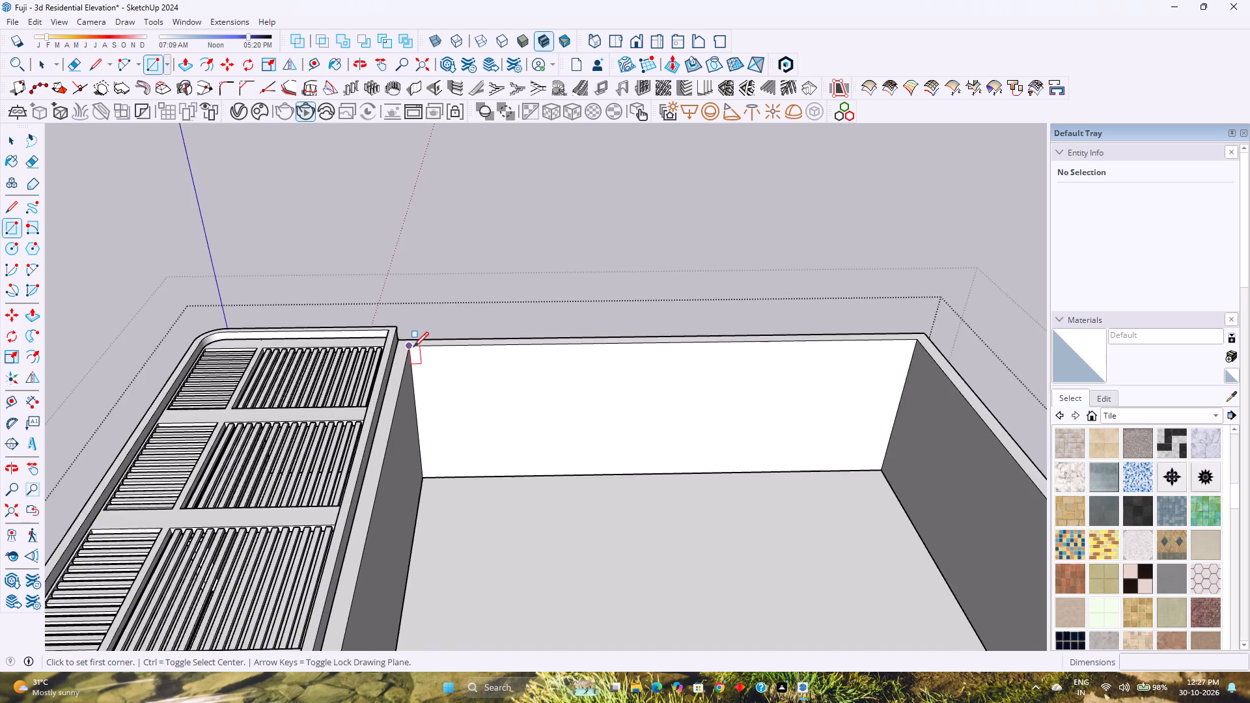
scroll(413, 347, "up", 3)
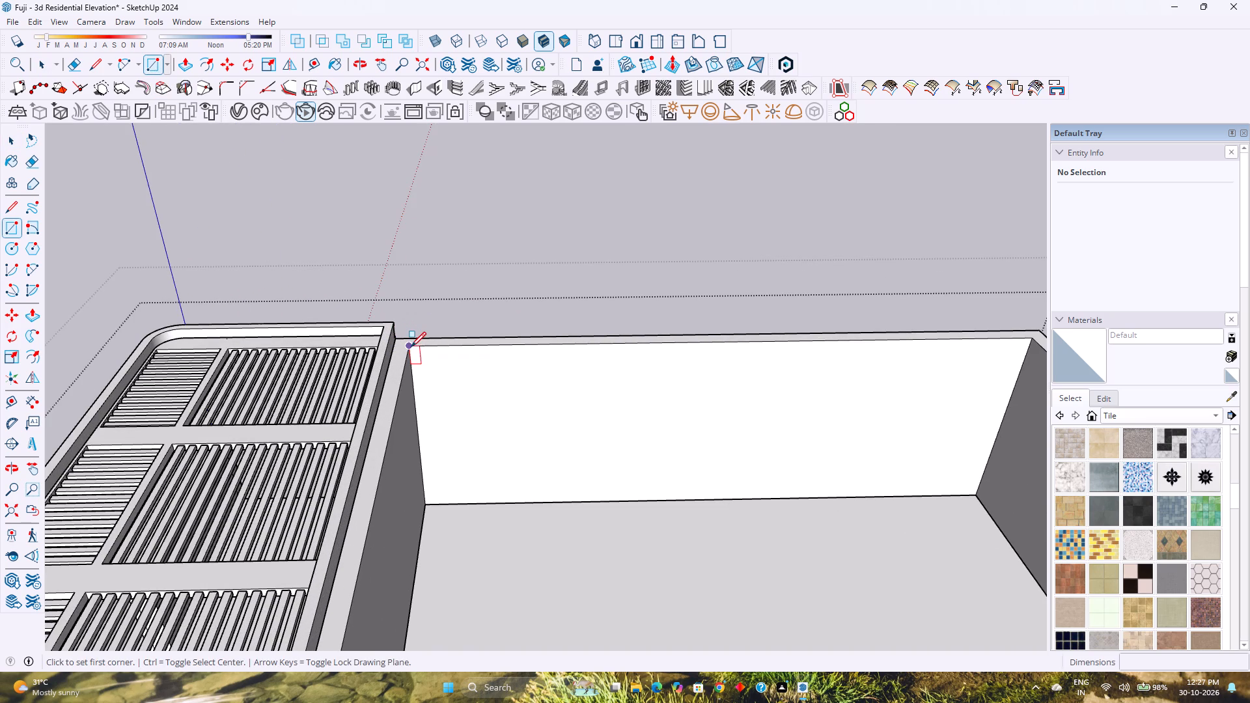
left_click(411, 347)
scroll(447, 371, "down", 9)
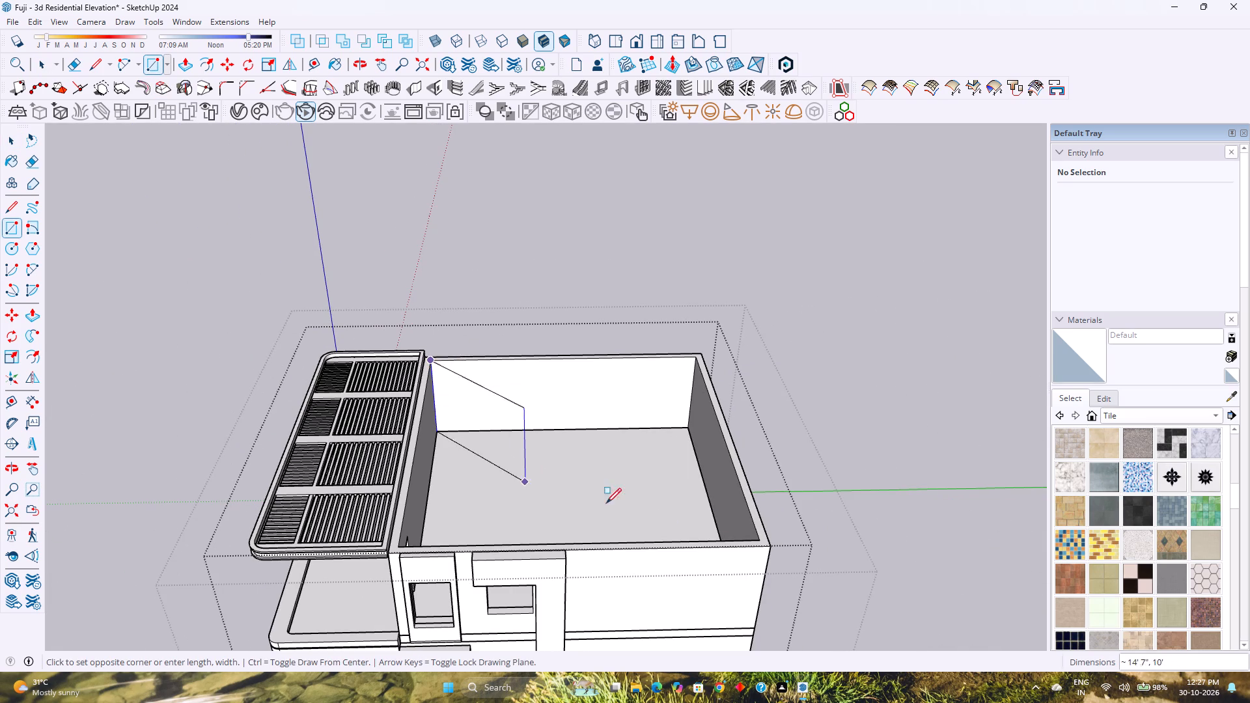
left_click(759, 539)
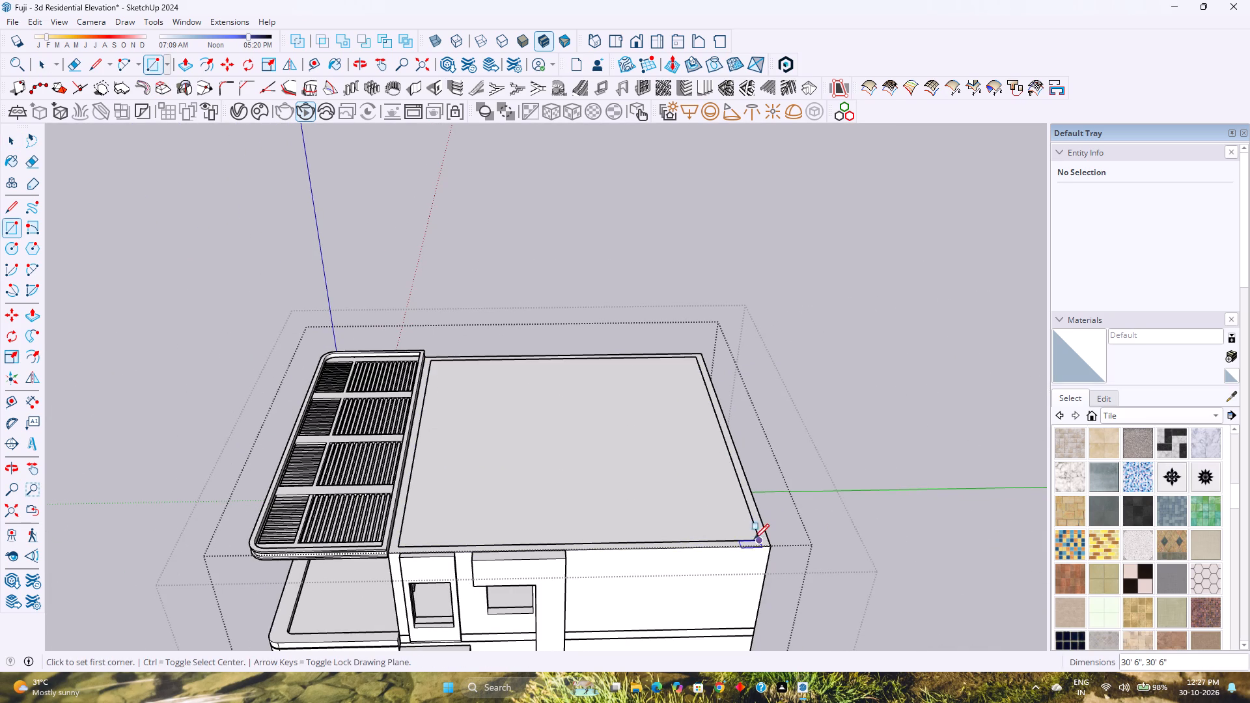
Group the new roof rectangle's face and edges.
key("space")
double_click(669, 510)
right_click(669, 510)
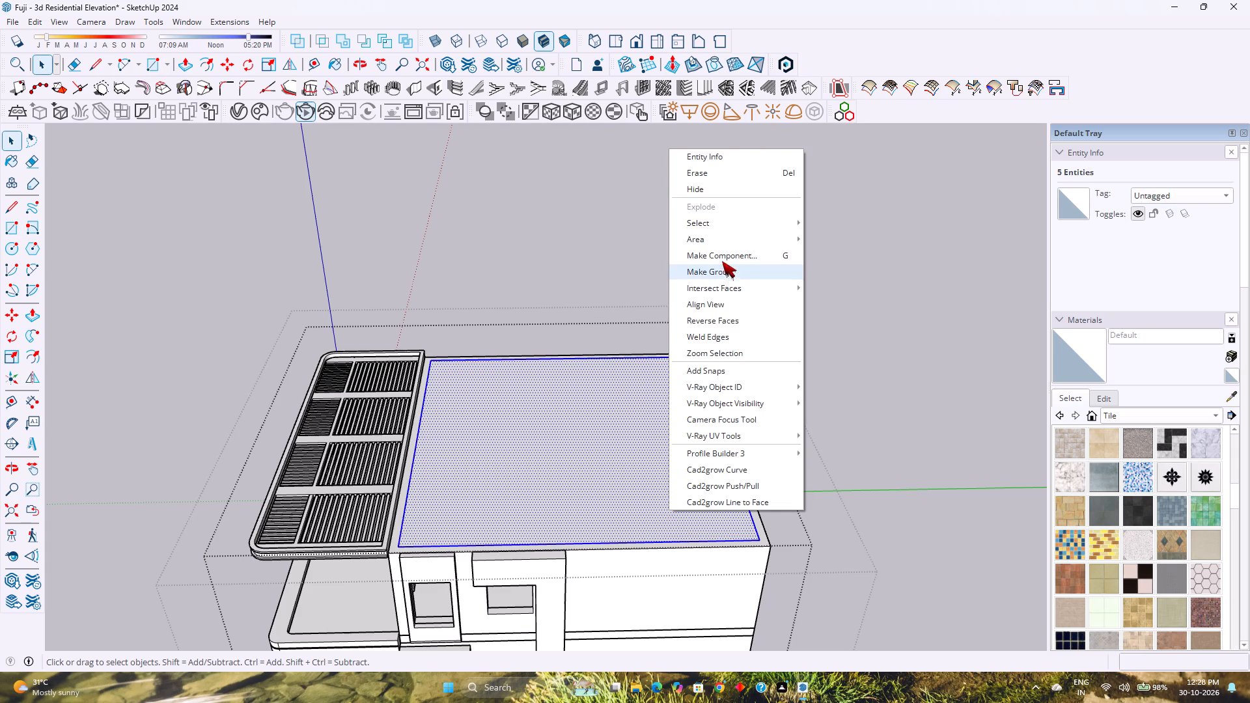
left_click(720, 270)
Open the roof rectangle's group and extrude its face 6" upward as a roof slab.
double_click(620, 422)
key("p")
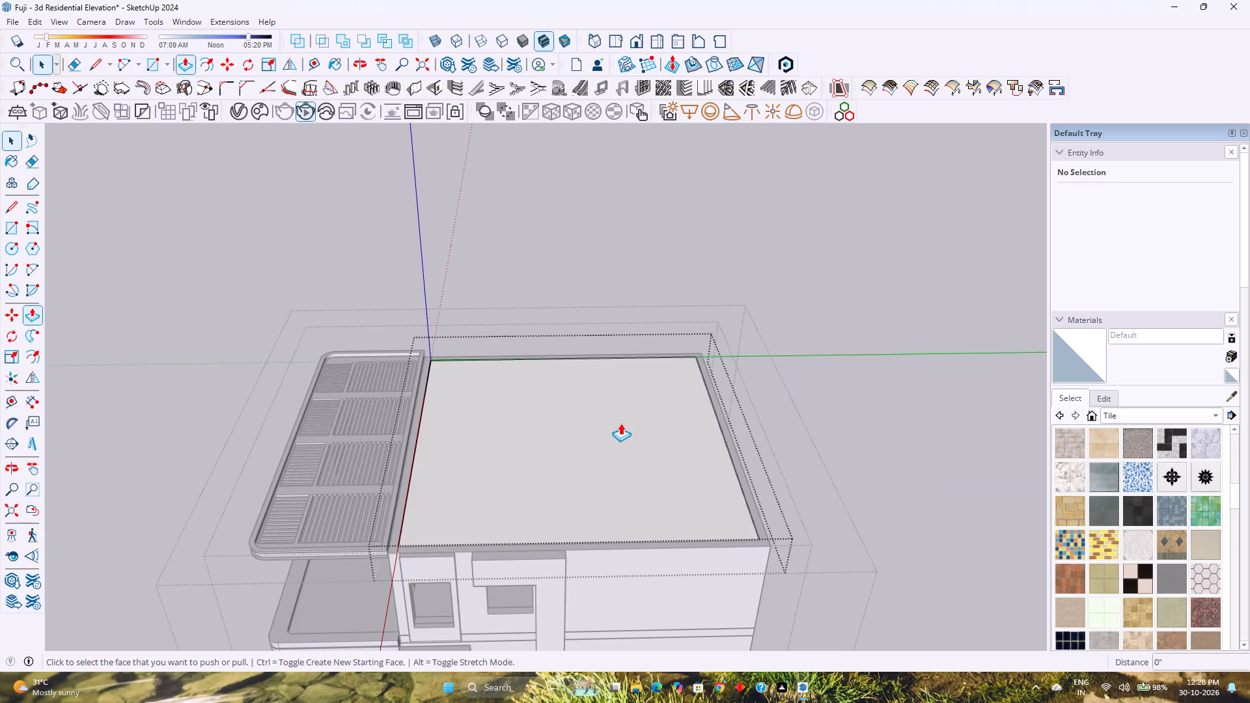
left_click(620, 423)
key("6")
key("Return")
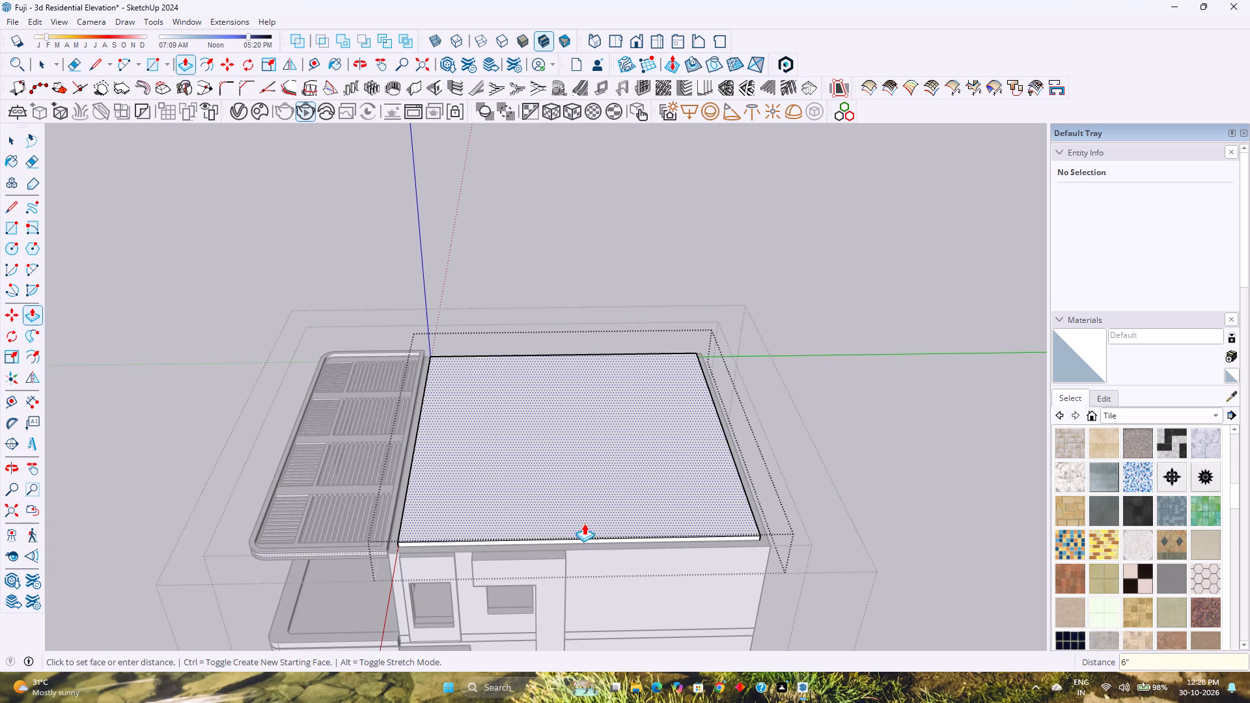
double_click(600, 491)
middle_click_drag(592, 516, 522, 466)
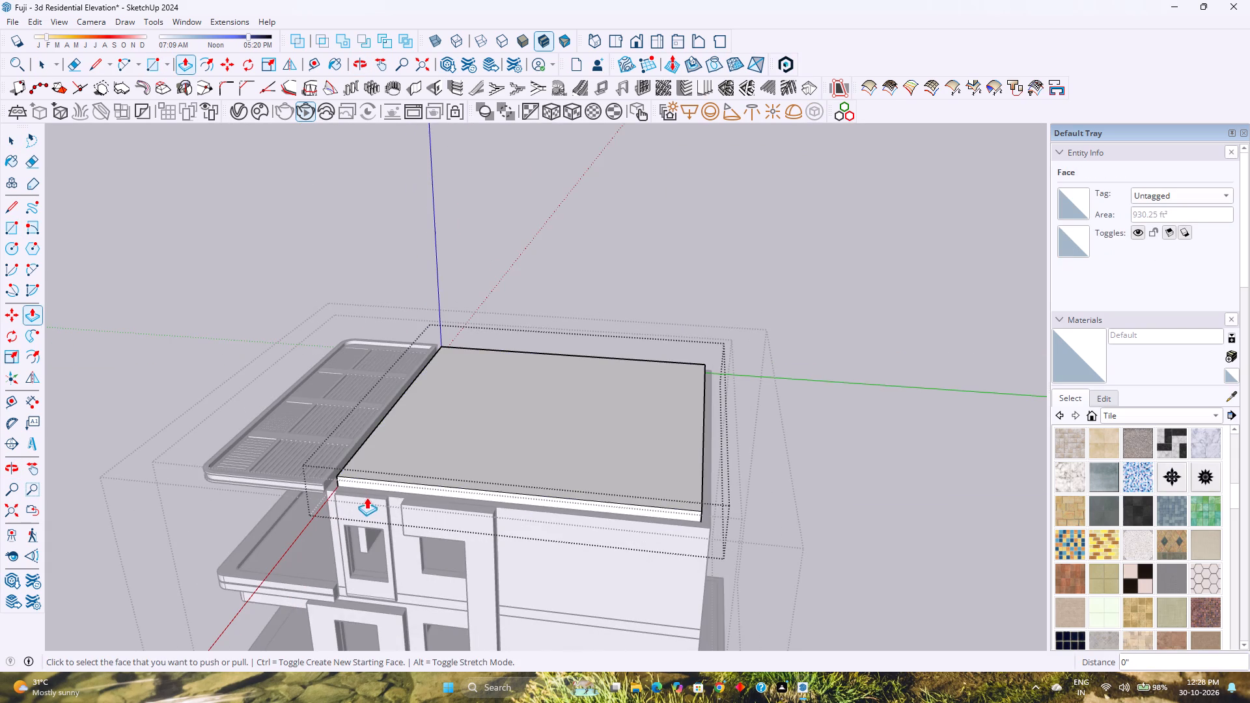
Extend the roof slab's edges on the window side and the slatted roof side 9" outward to cover the walls.
scroll(346, 493, "up", 3)
middle_click_drag(343, 490, 428, 436)
middle_click(428, 436)
left_click(434, 435)
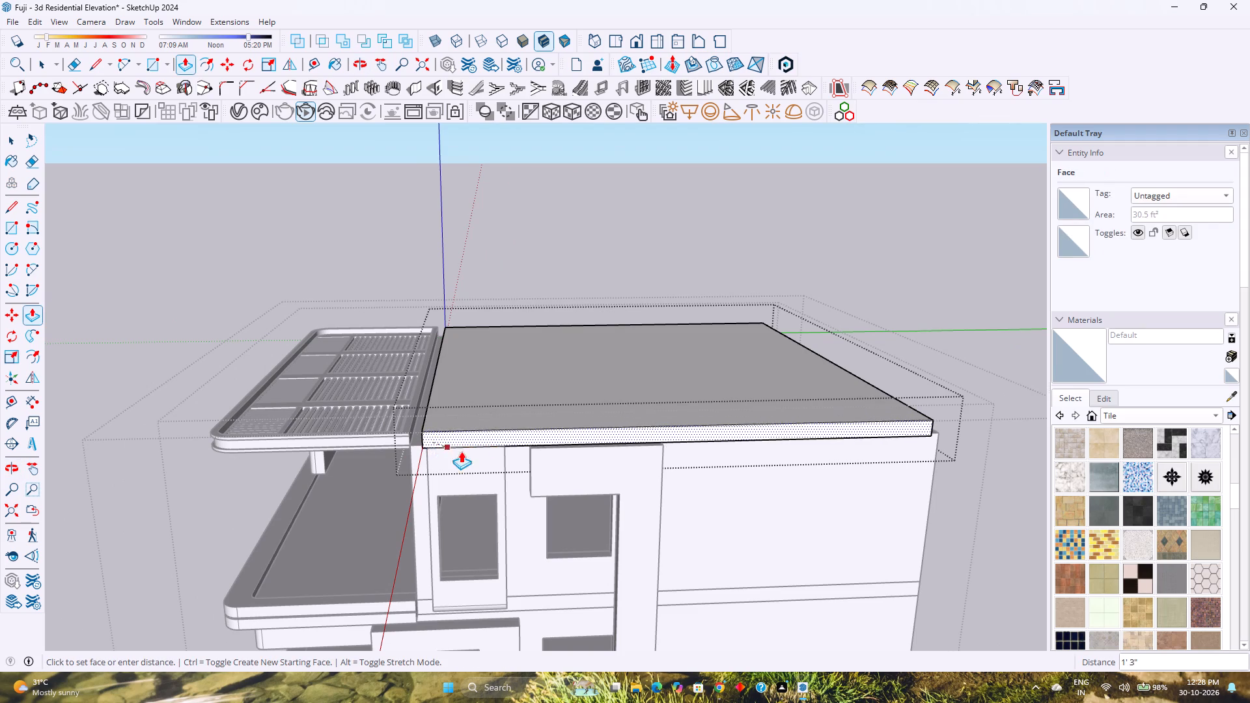
left_click(735, 478)
scroll(449, 450, "up", 4)
middle_click_drag(428, 435, 583, 435)
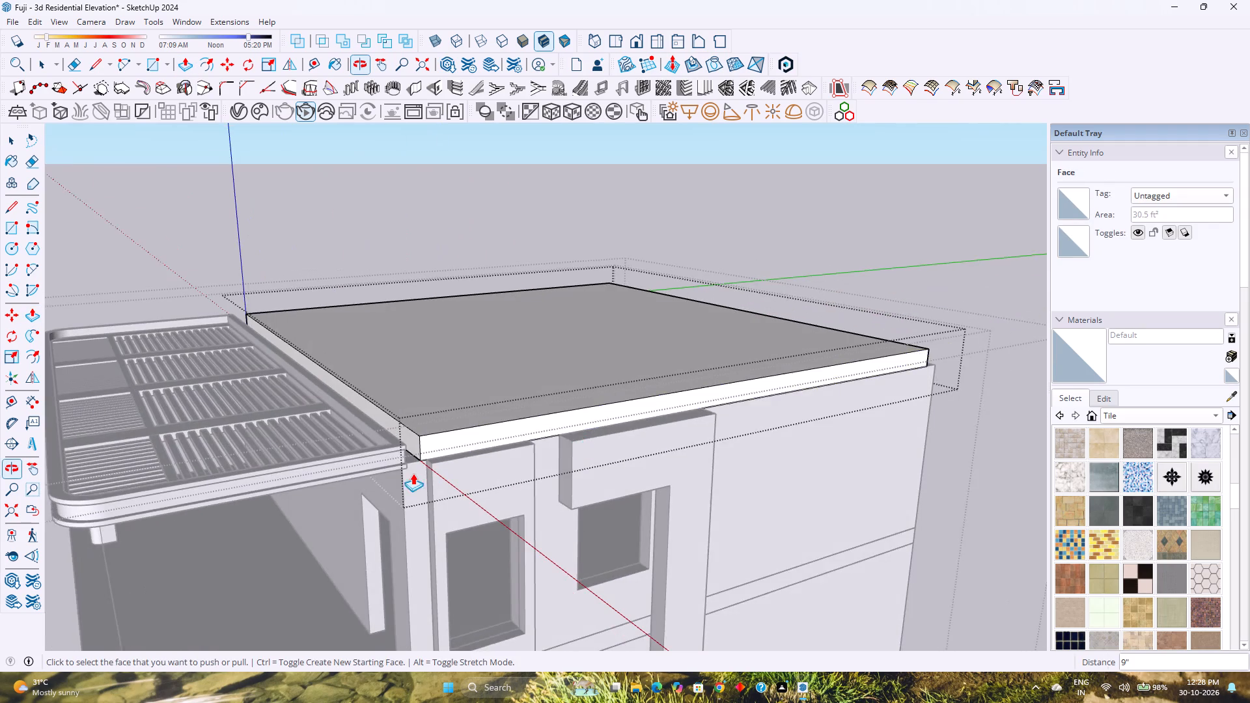
scroll(409, 473, "up", 4)
left_click(421, 443)
left_click(402, 488)
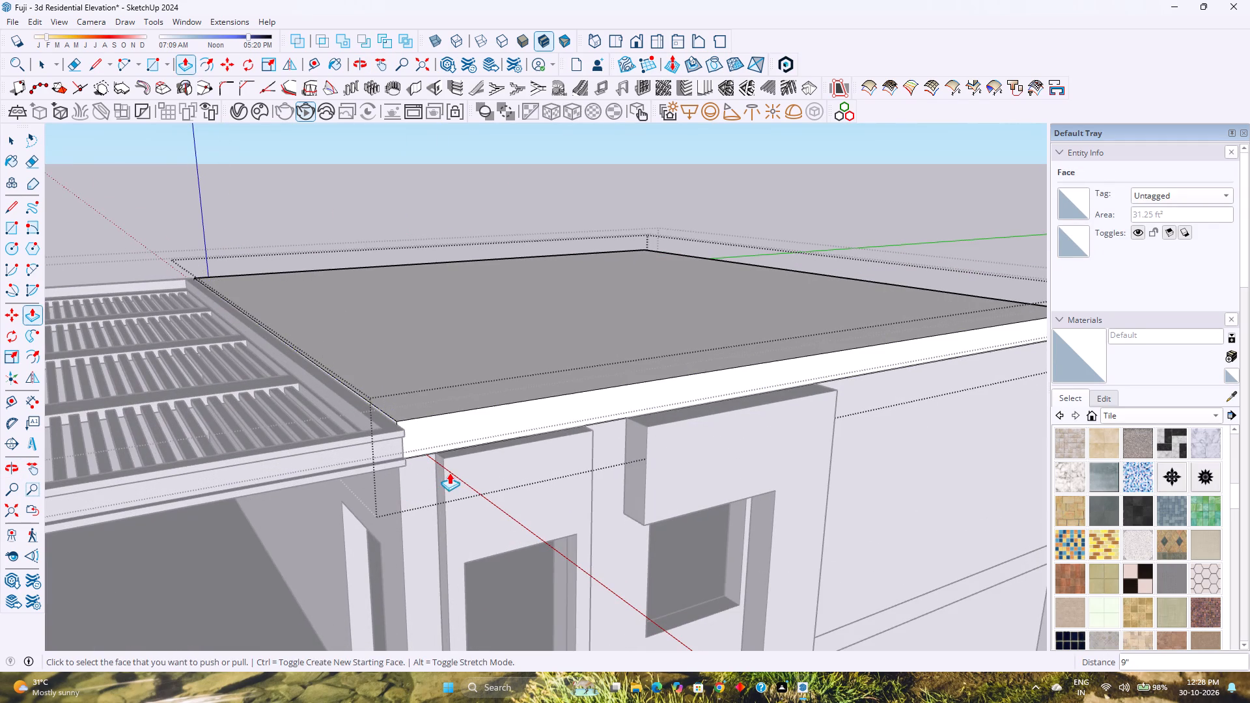
Extend the roof slab's rear edge and remaining side edge 9" outward, and close the slab group.
middle_click_drag(449, 473, 318, 477)
scroll(318, 472, "down", 6)
scroll(318, 472, "up", 1)
scroll(318, 472, "down", 4)
middle_click_drag(546, 474, 286, 469)
scroll(458, 430, "up", 3)
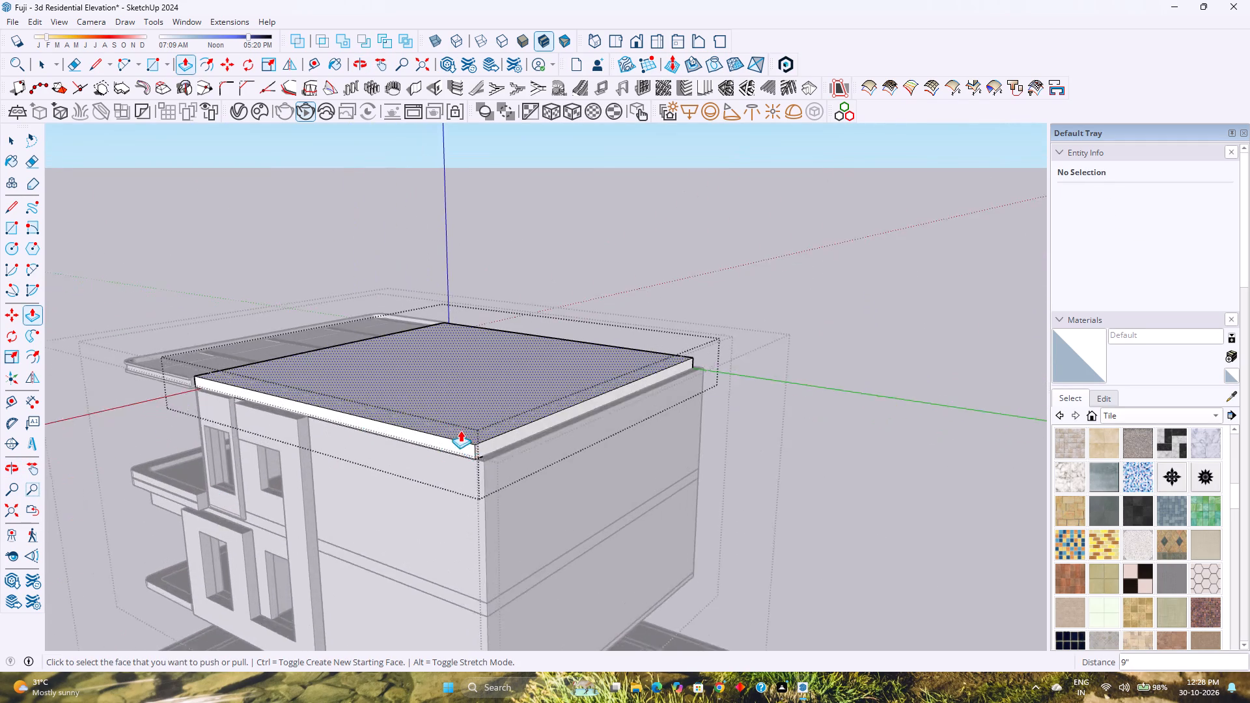
scroll(460, 430, "up", 4)
left_click(482, 450)
left_click(495, 469)
middle_click_drag(540, 472, 310, 476)
scroll(395, 463, "down", 5)
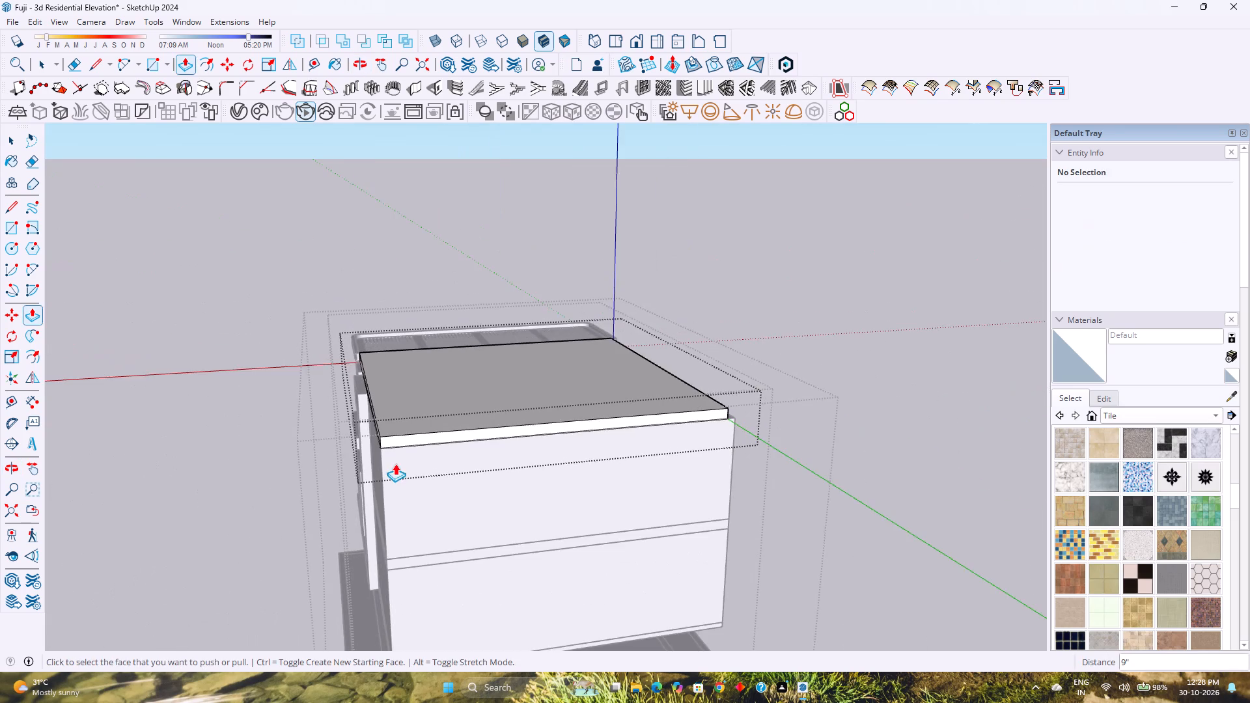
middle_click_drag(560, 470, 171, 468)
scroll(423, 399, "up", 3)
left_click(414, 397)
left_click(366, 443)
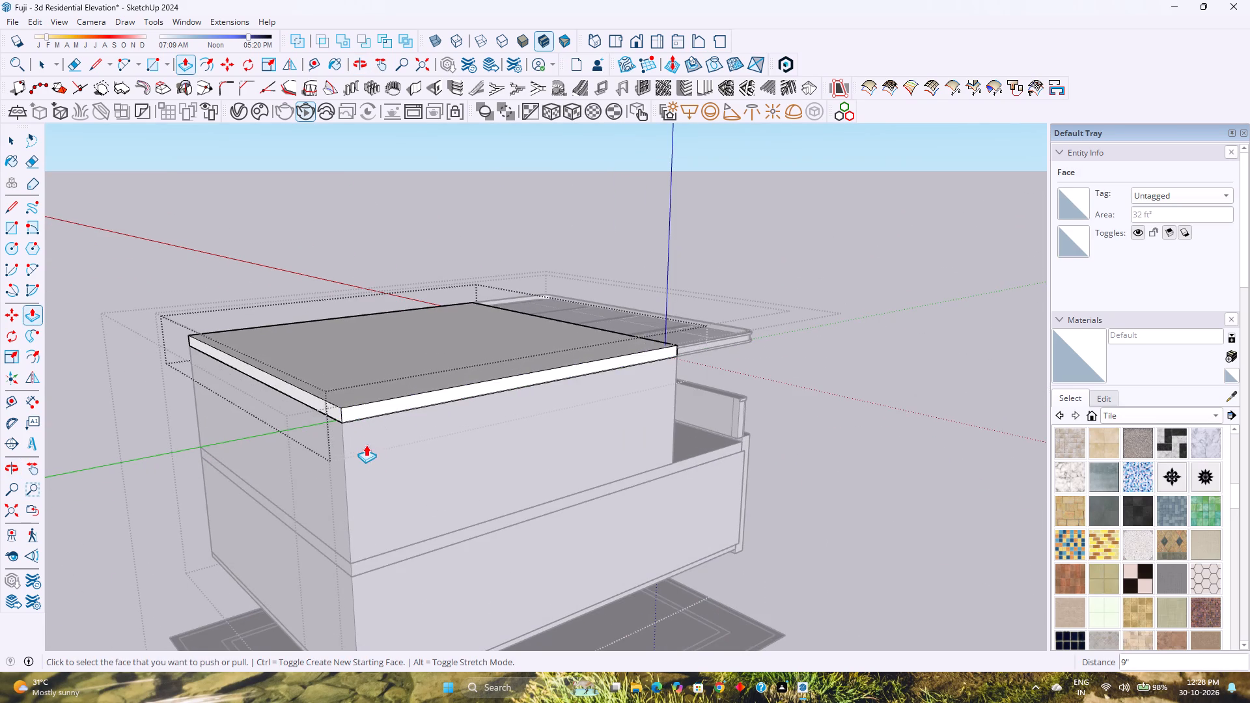
scroll(385, 452, "down", 4)
key("space")
key("Escape")
Save the residential elevation model.
middle_click_drag(458, 443, 164, 475)
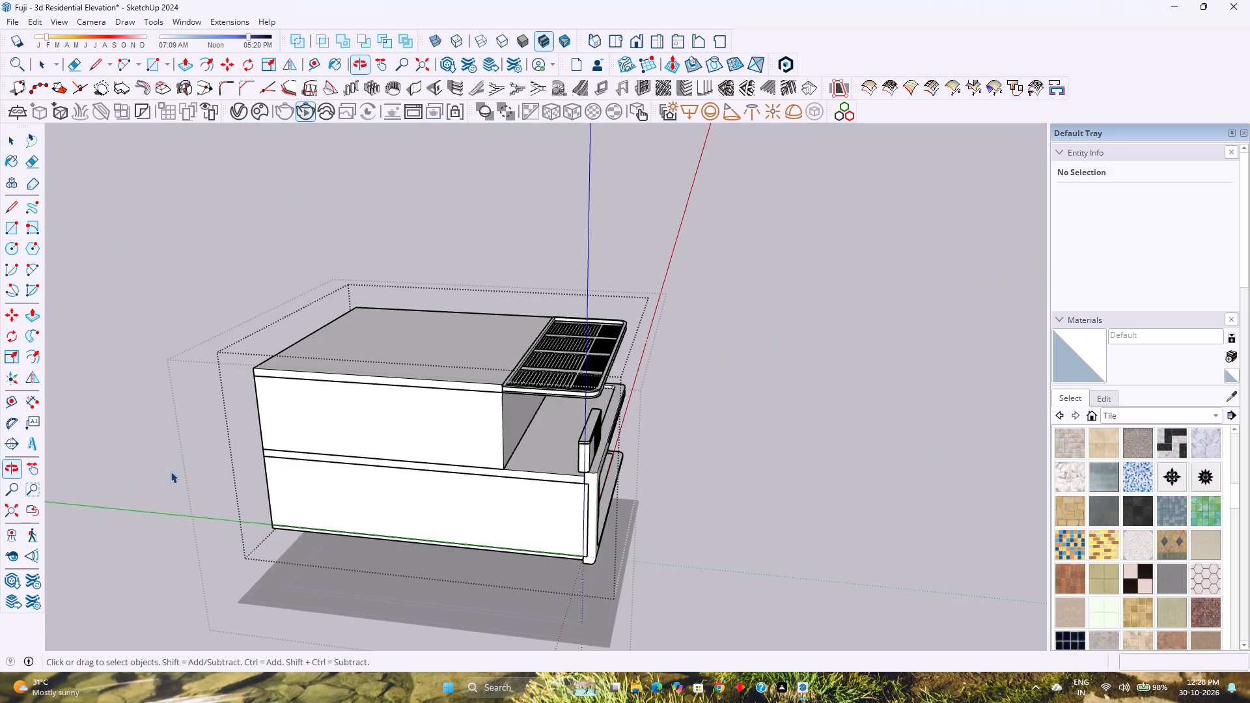
middle_click_drag(395, 441, 499, 532, "shift")
middle_click_drag(534, 532, 145, 436)
middle_click_drag(361, 424, 433, 519, "shift")
middle_click_drag(445, 514, 199, 500)
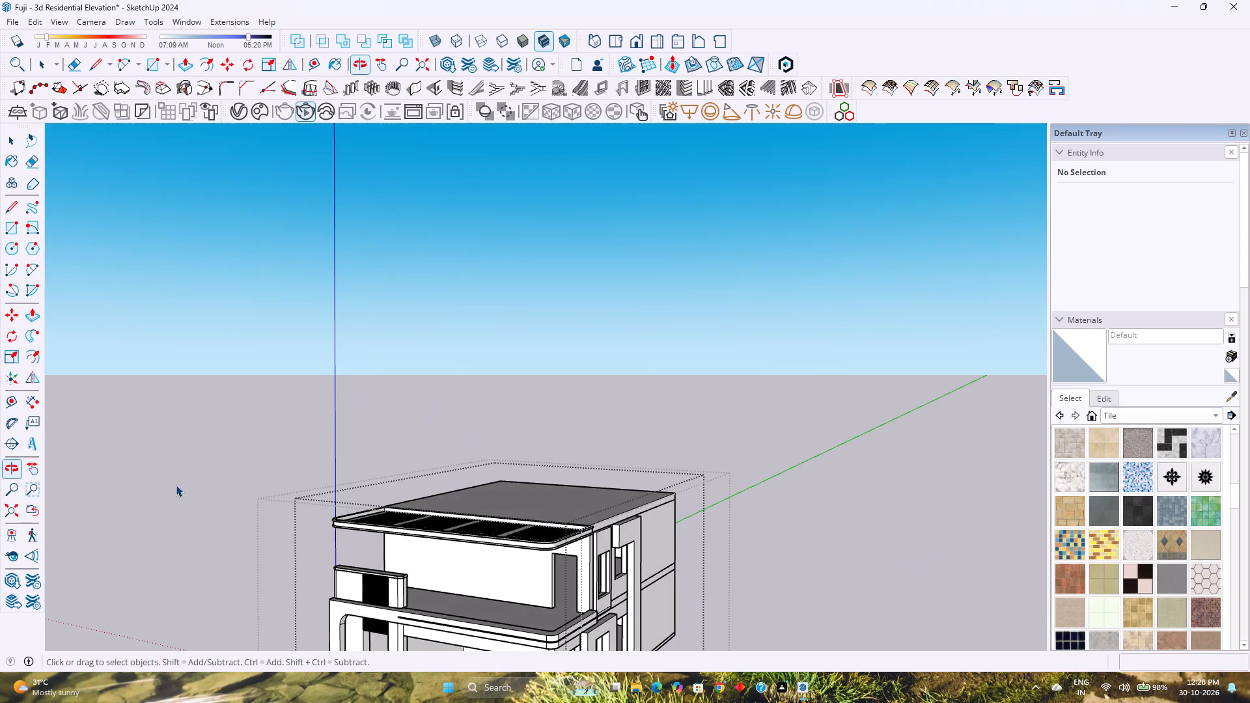
key("ctrl+s")
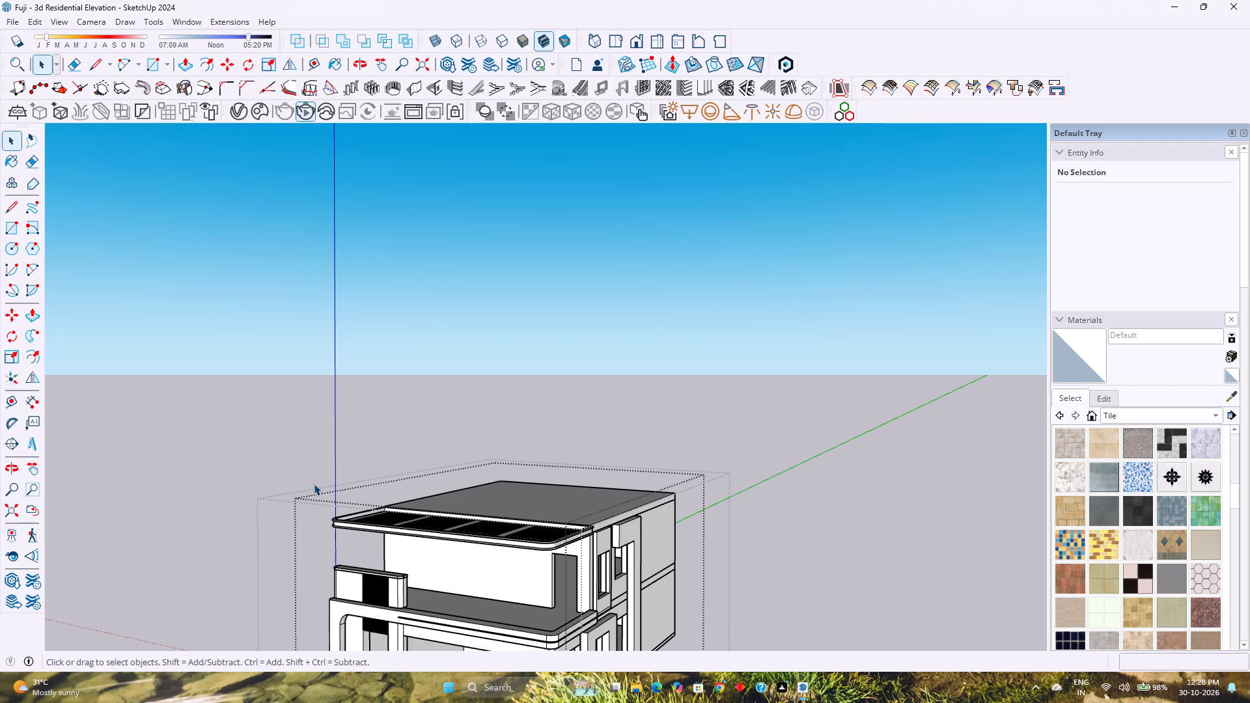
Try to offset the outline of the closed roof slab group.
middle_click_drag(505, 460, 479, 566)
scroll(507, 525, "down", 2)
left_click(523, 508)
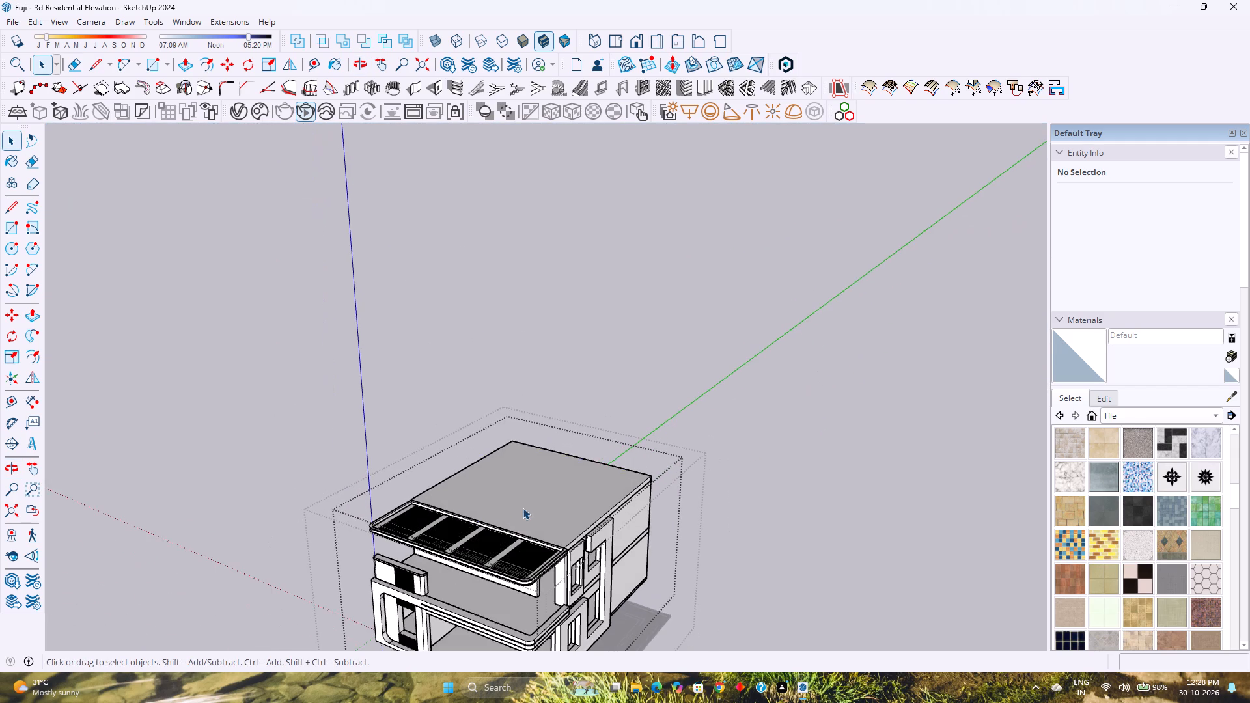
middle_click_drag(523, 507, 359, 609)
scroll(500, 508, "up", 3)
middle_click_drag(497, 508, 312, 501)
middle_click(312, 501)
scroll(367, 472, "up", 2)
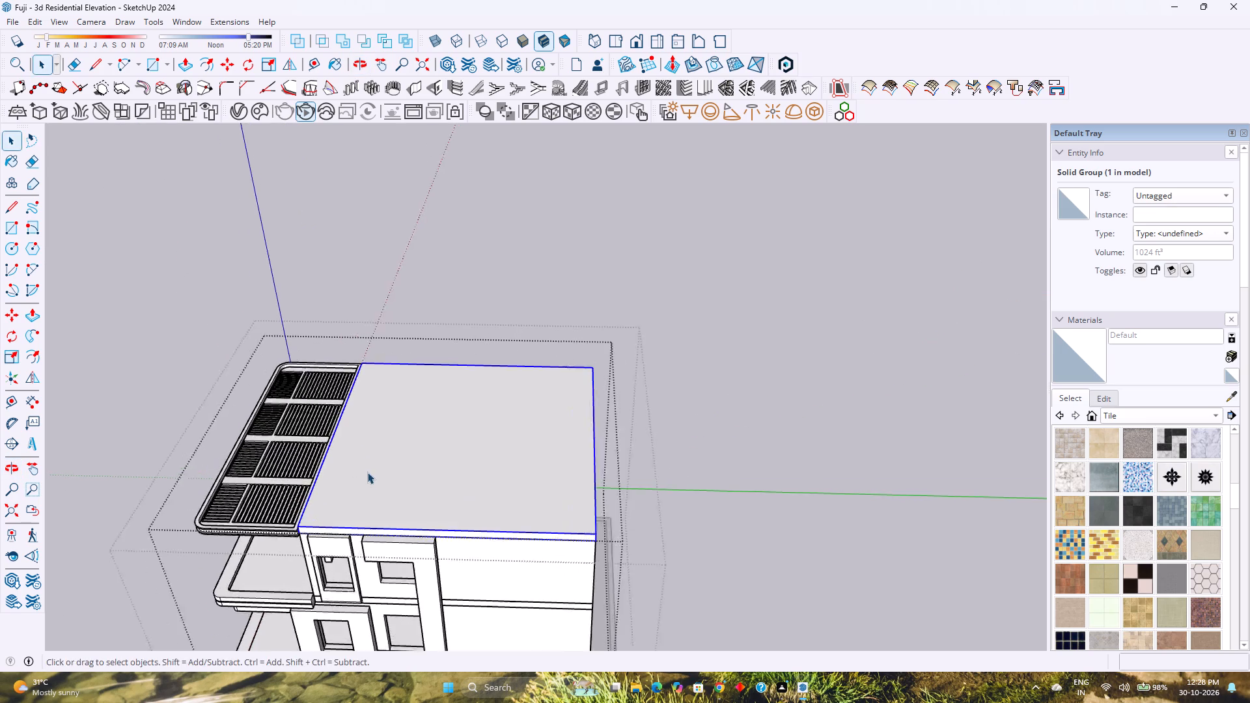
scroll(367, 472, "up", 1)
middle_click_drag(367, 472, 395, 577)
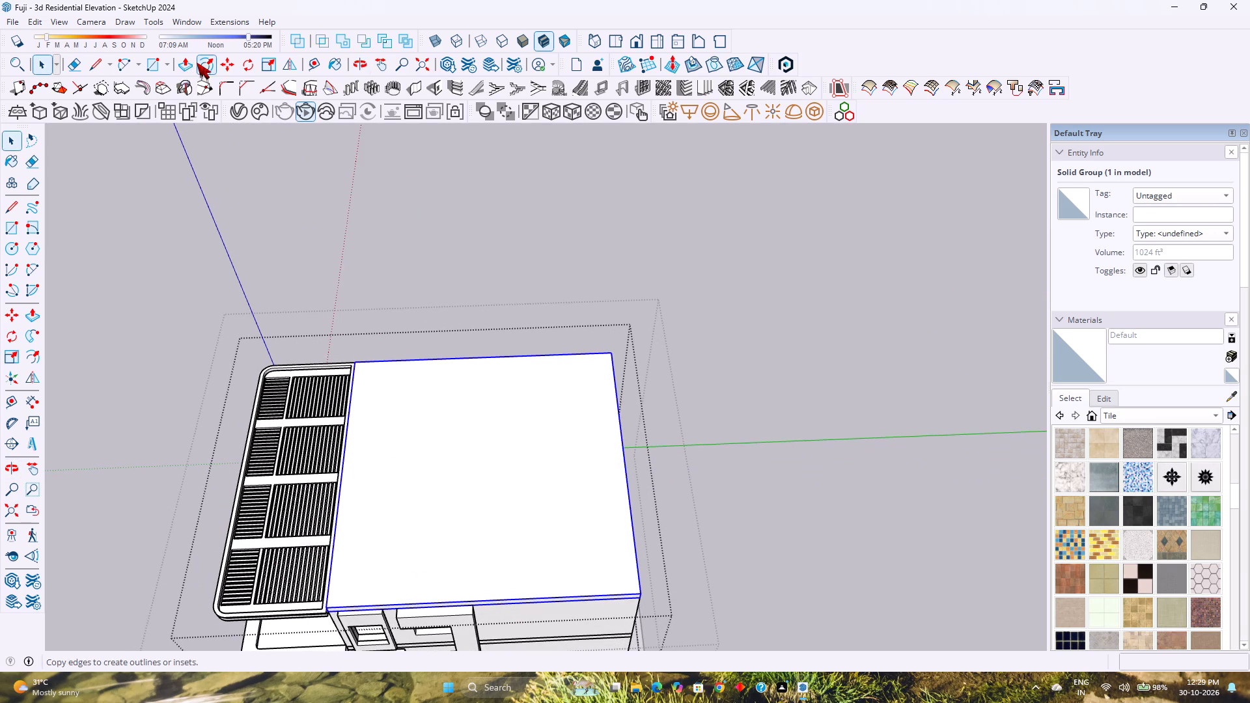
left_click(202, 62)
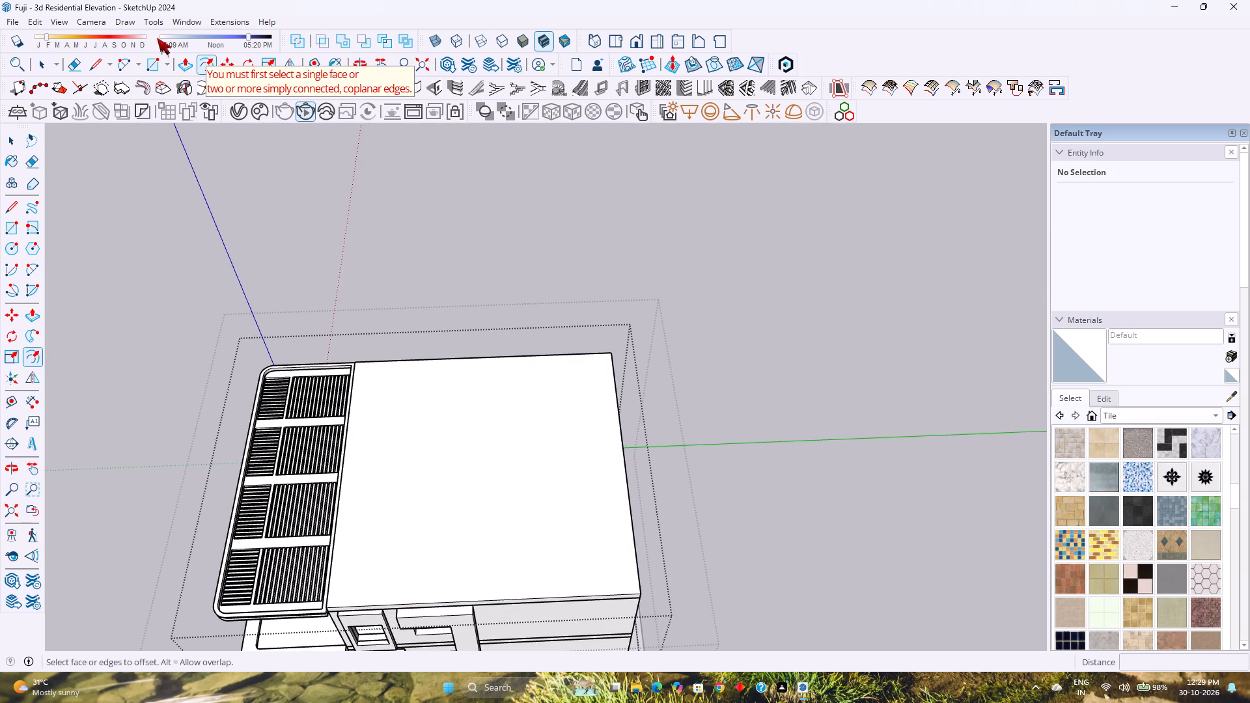
Draw a 32' by 32' rectangle over the top of the roof slab between its opposite corners.
left_click(149, 61)
scroll(367, 383, "up", 9)
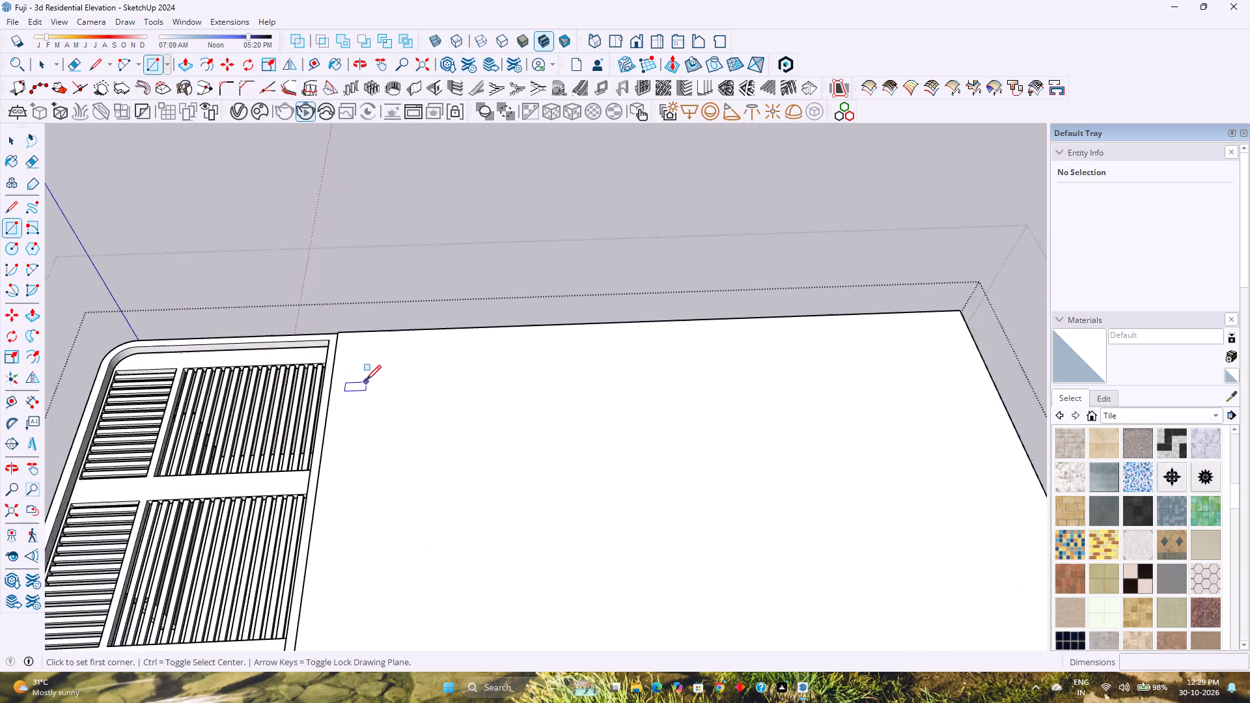
scroll(366, 380, "up", 2)
left_click(334, 320)
scroll(367, 347, "down", 14)
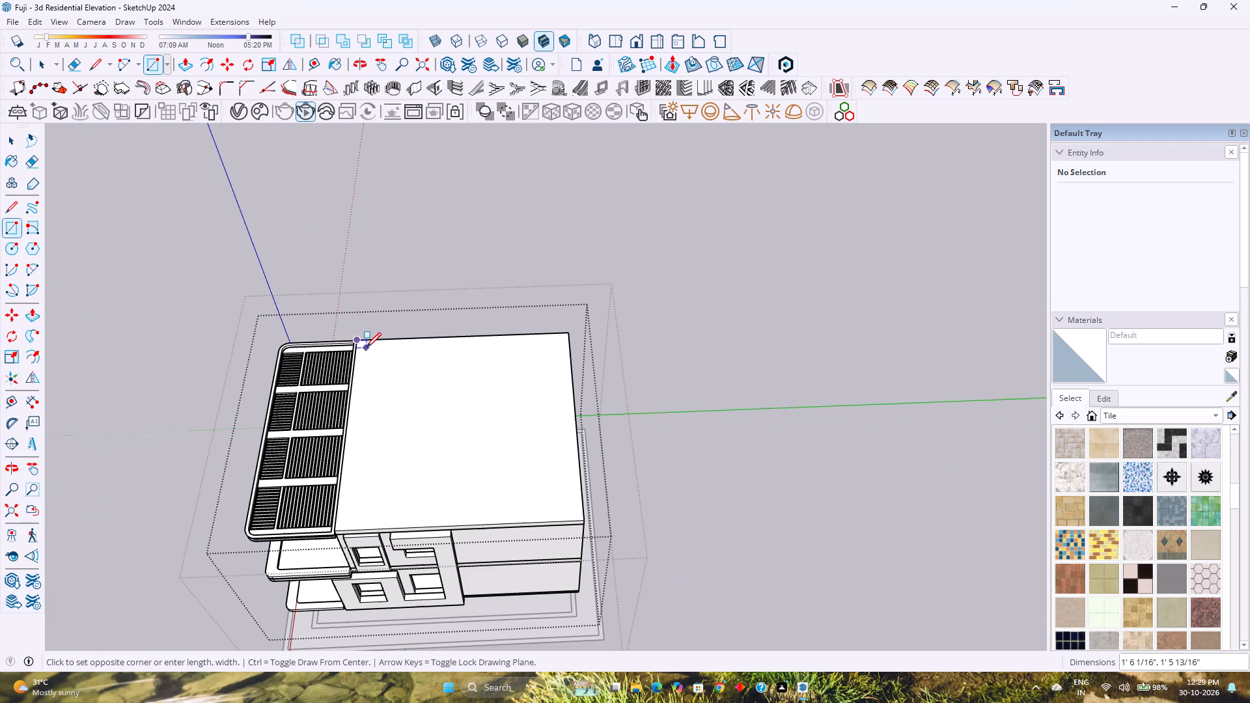
left_click(581, 517)
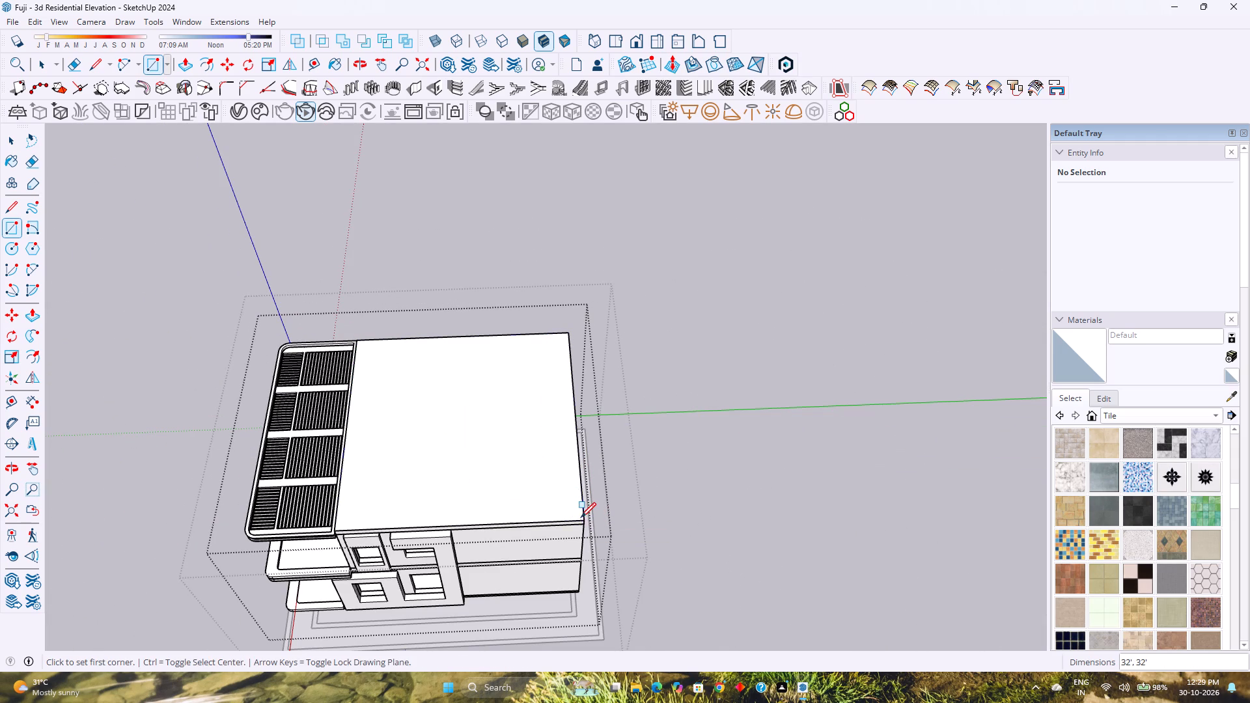
Offset the new roof rectangle 9" inward and delete the inner face, leaving a perimeter band.
key("space")
left_click(521, 463)
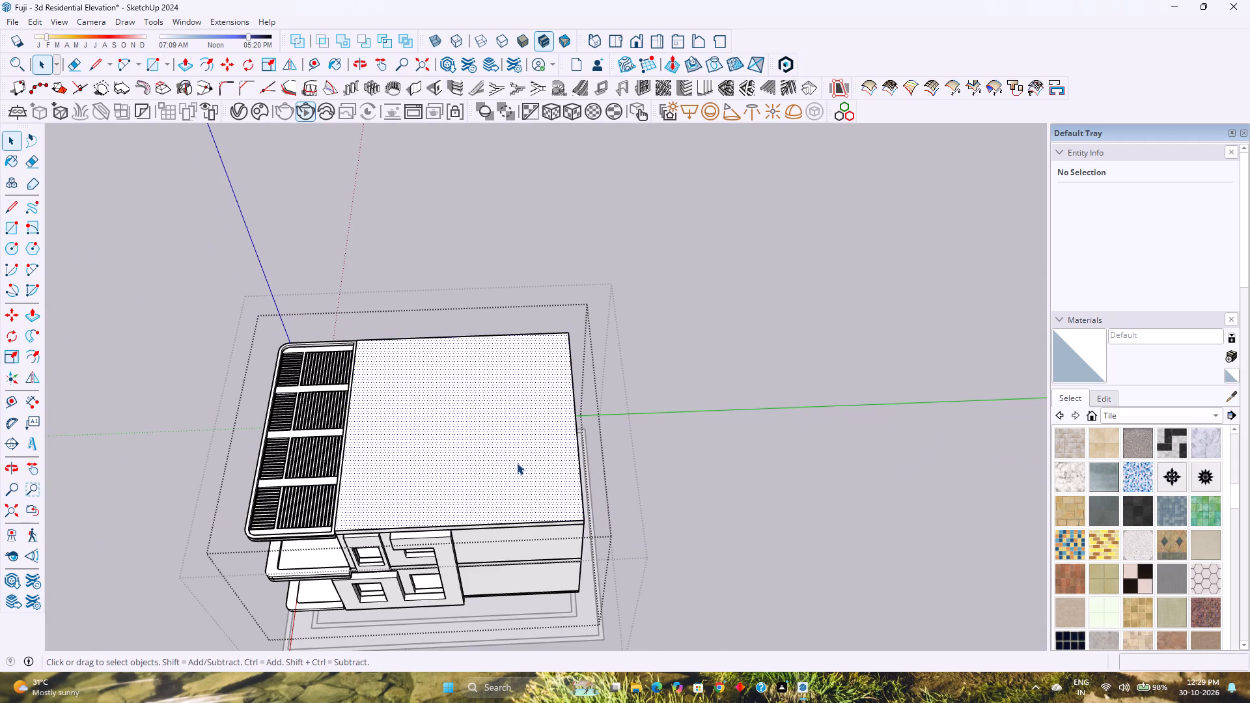
scroll(377, 396, "up", 2)
scroll(352, 215, "up", 2)
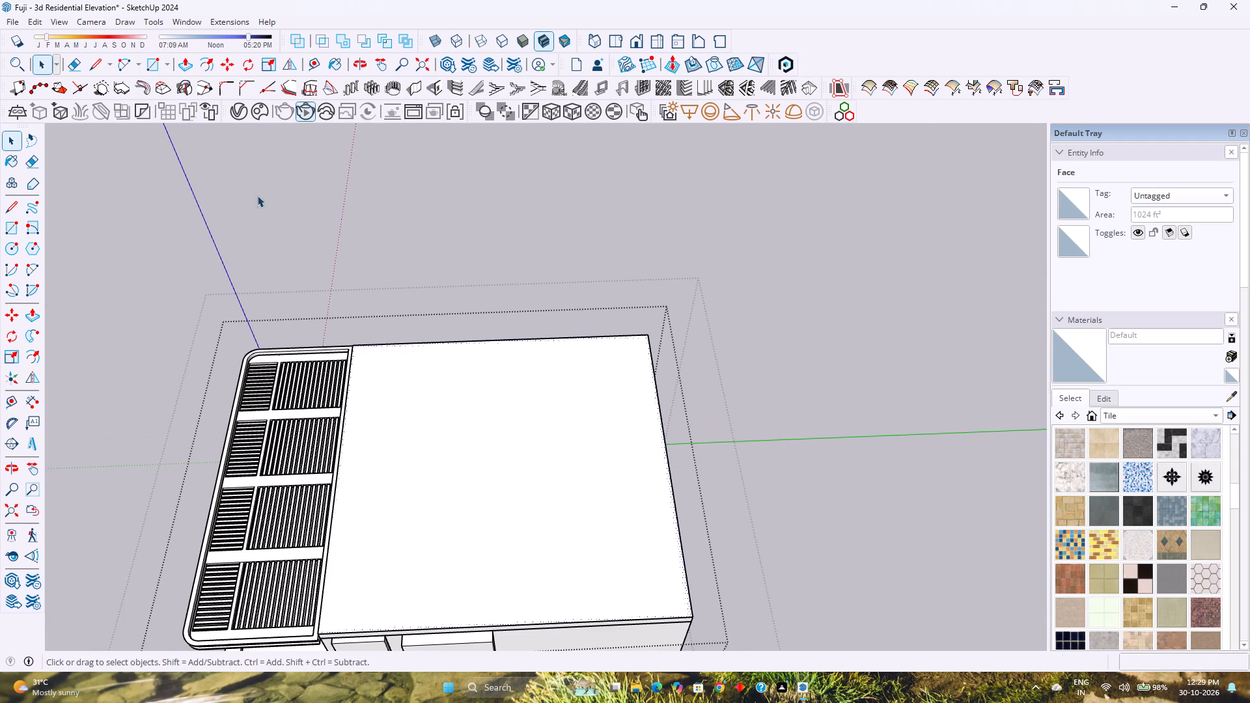
left_click(210, 65)
left_click(413, 357)
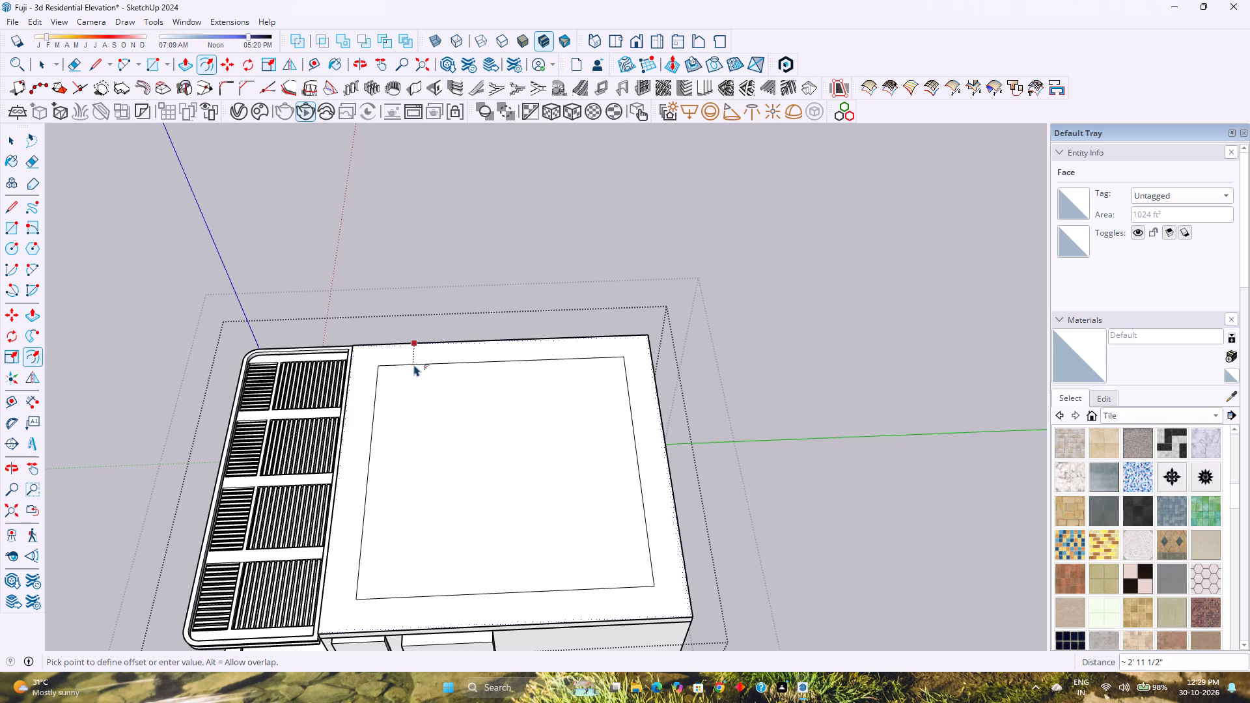
key("9")
key("Return")
key("space")
left_click(421, 380)
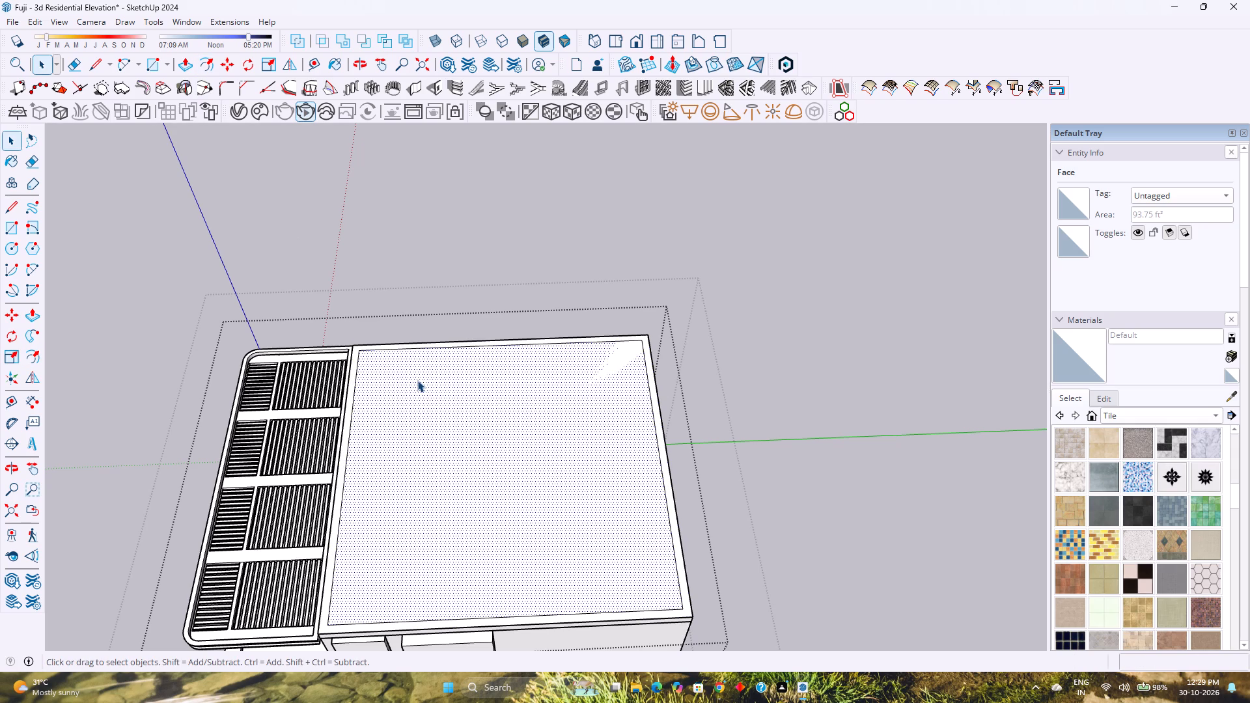
key("Delete")
Group the face and edges of the roof's perimeter band.
scroll(309, 460, "up", 3)
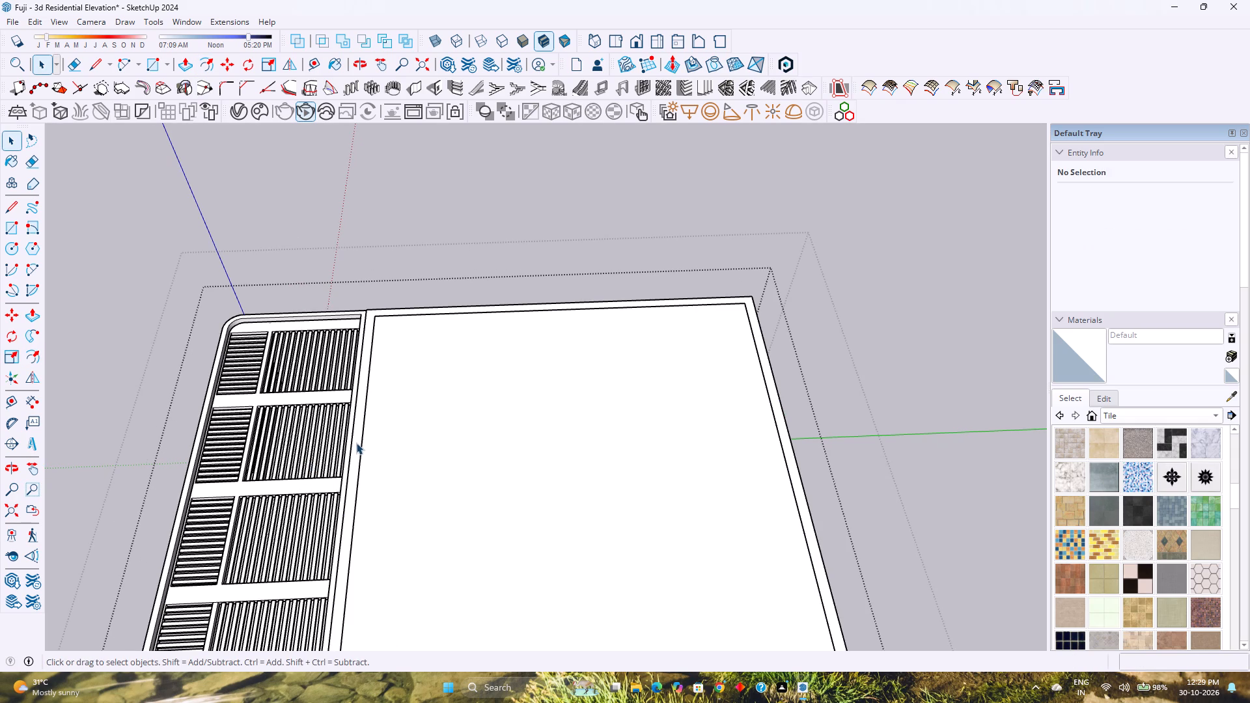
double_click(356, 443)
right_click(356, 443)
left_click(414, 206)
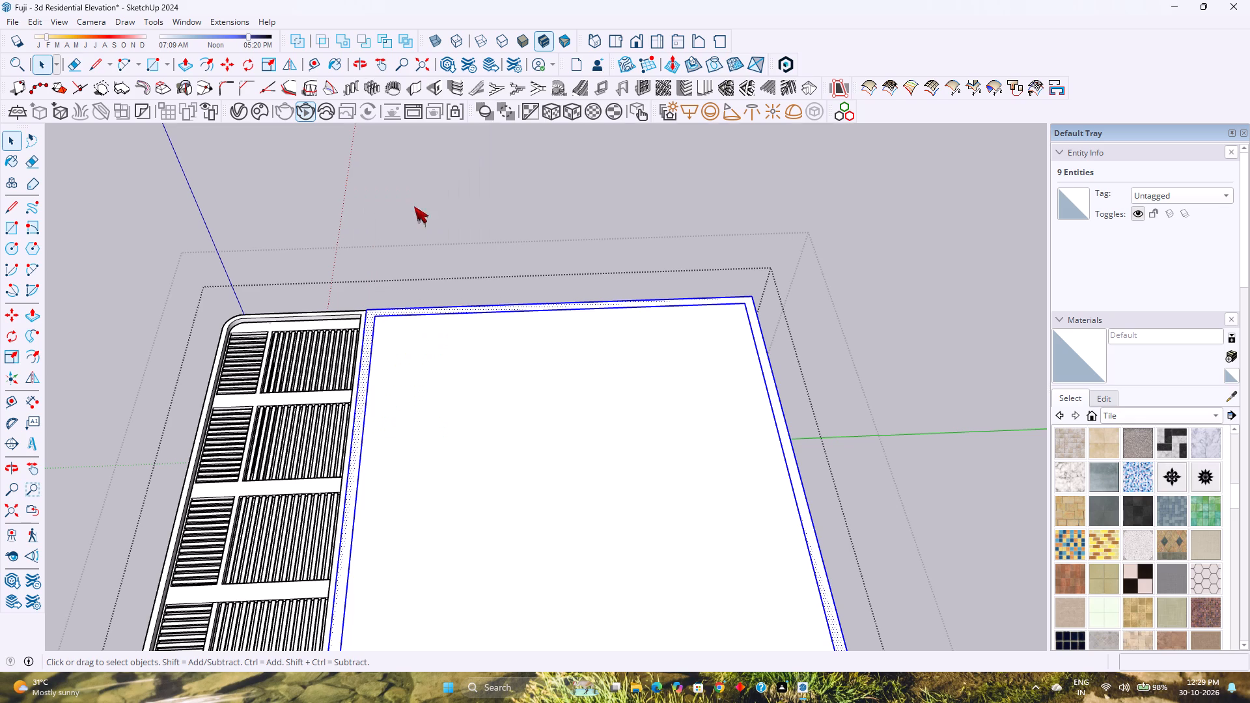
Open the perimeter band's group and extrude its face 4' upward as a parapet wall.
double_click(365, 346)
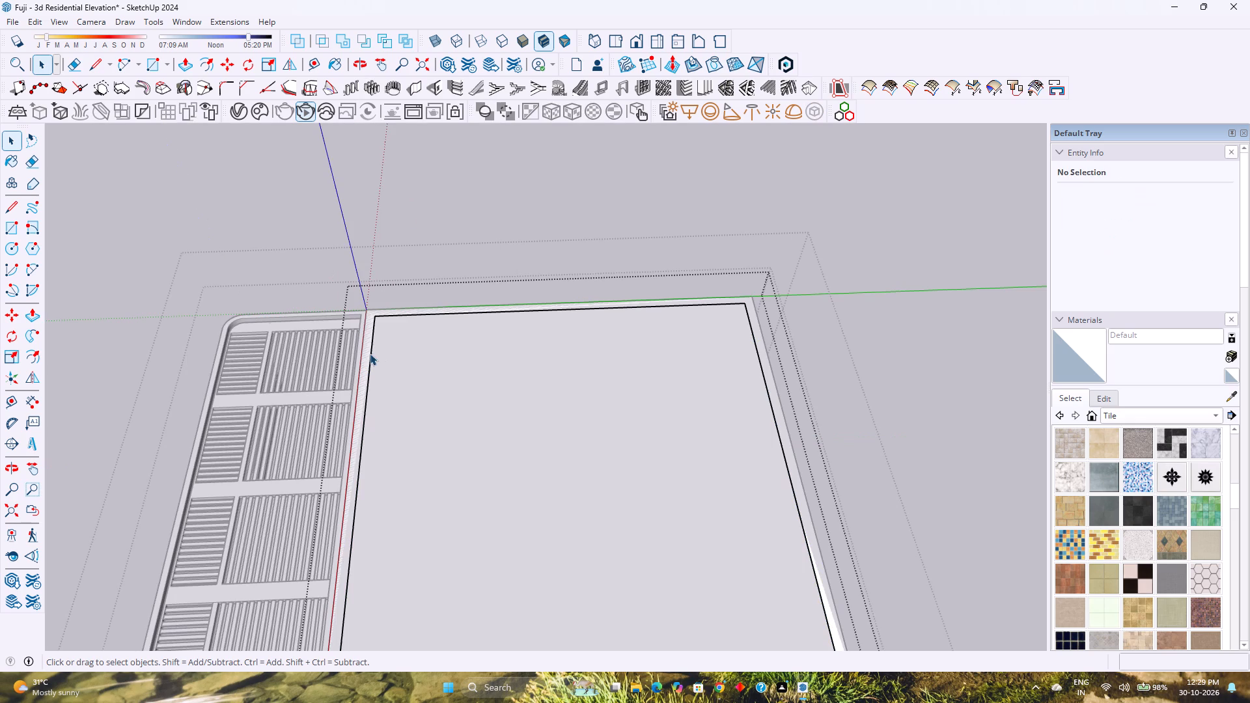
key("p")
left_click(370, 353)
key("4")
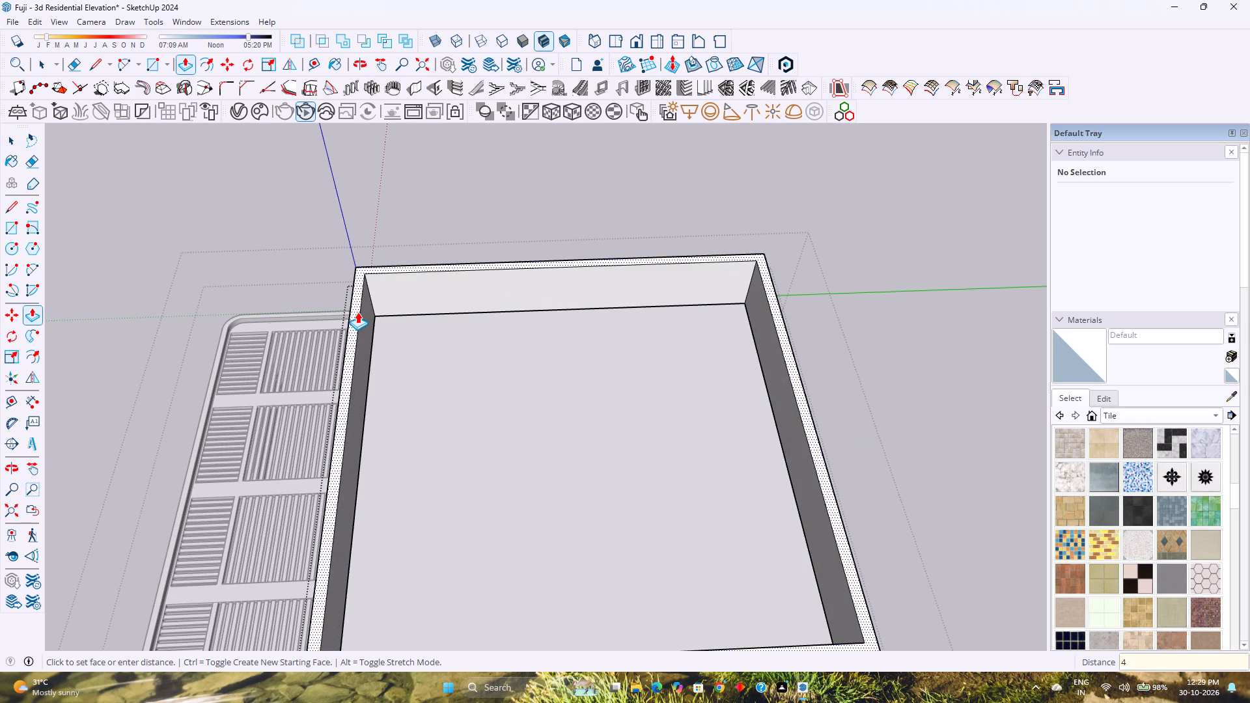
key("apostrophe")
key("Return")
key("space")
scroll(359, 334, "down", 4)
middle_click_drag(344, 398, 467, 262)
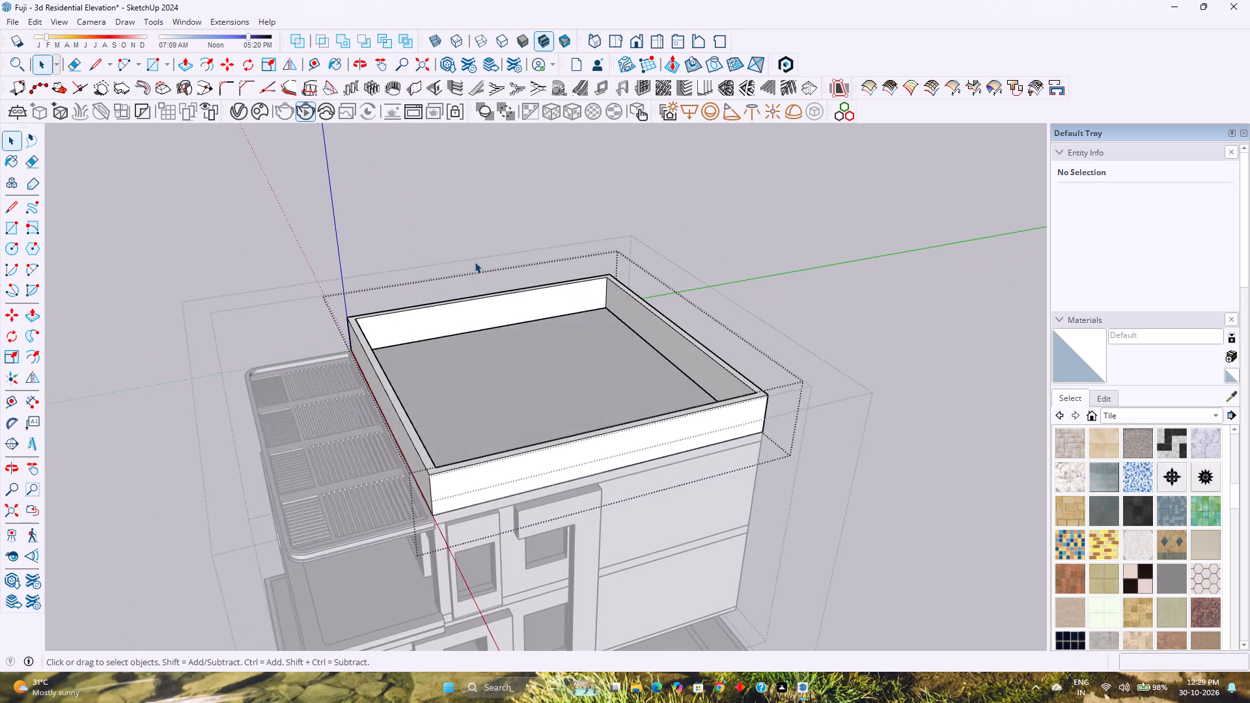
scroll(475, 262, "down", 2)
key("Escape")
Examine the new parapet against the front elevation, the slatted roof frame and the side wall's window frames.
middle_click_drag(408, 424, 381, 505, "shift")
middle_click_drag(381, 510, 515, 355)
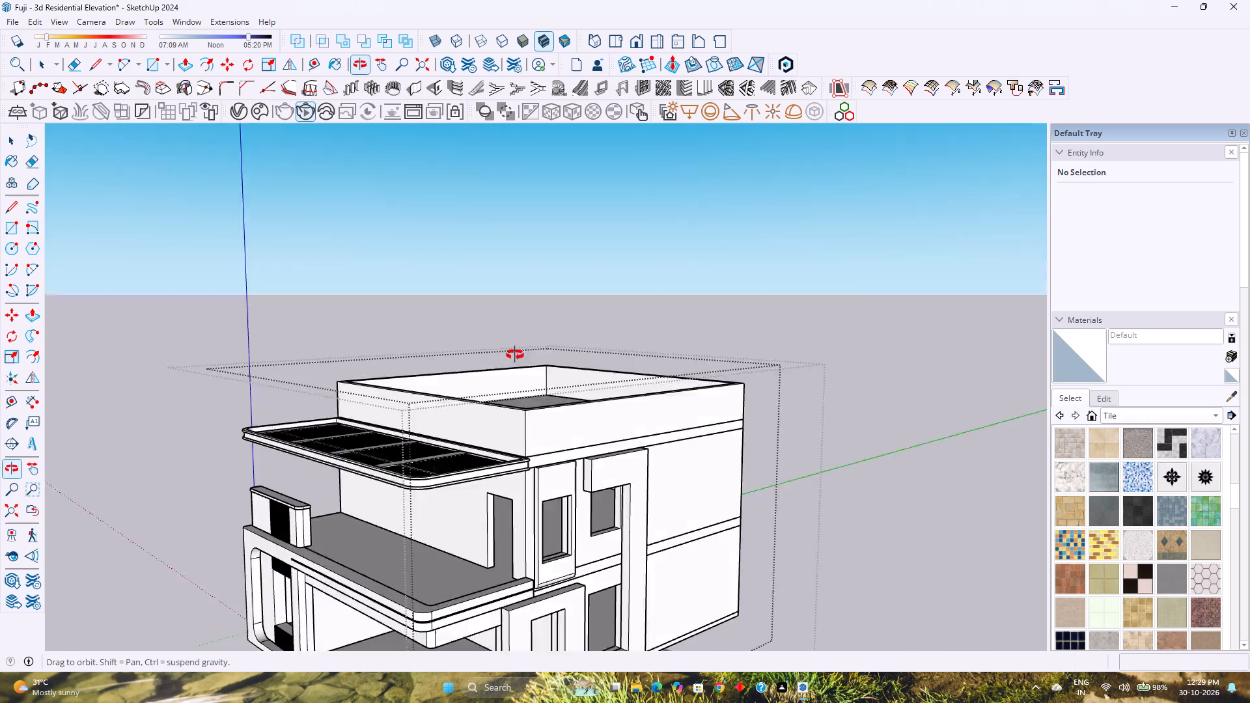
middle_click_drag(515, 355, 520, 350)
middle_click(523, 346)
middle_click_drag(540, 349, 443, 362, "shift")
middle_click_drag(386, 417, 520, 317)
scroll(521, 333, "down", 2)
middle_click_drag(520, 334, 466, 399)
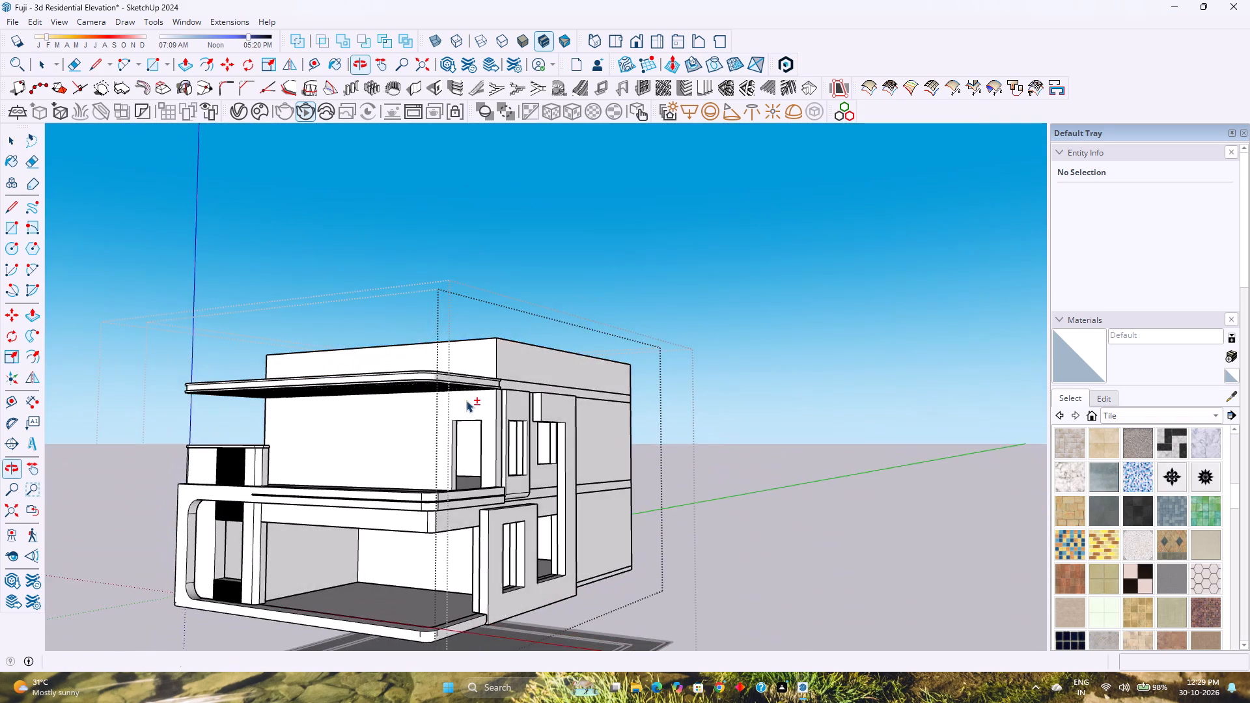
middle_click_drag(467, 402, 546, 360, "shift")
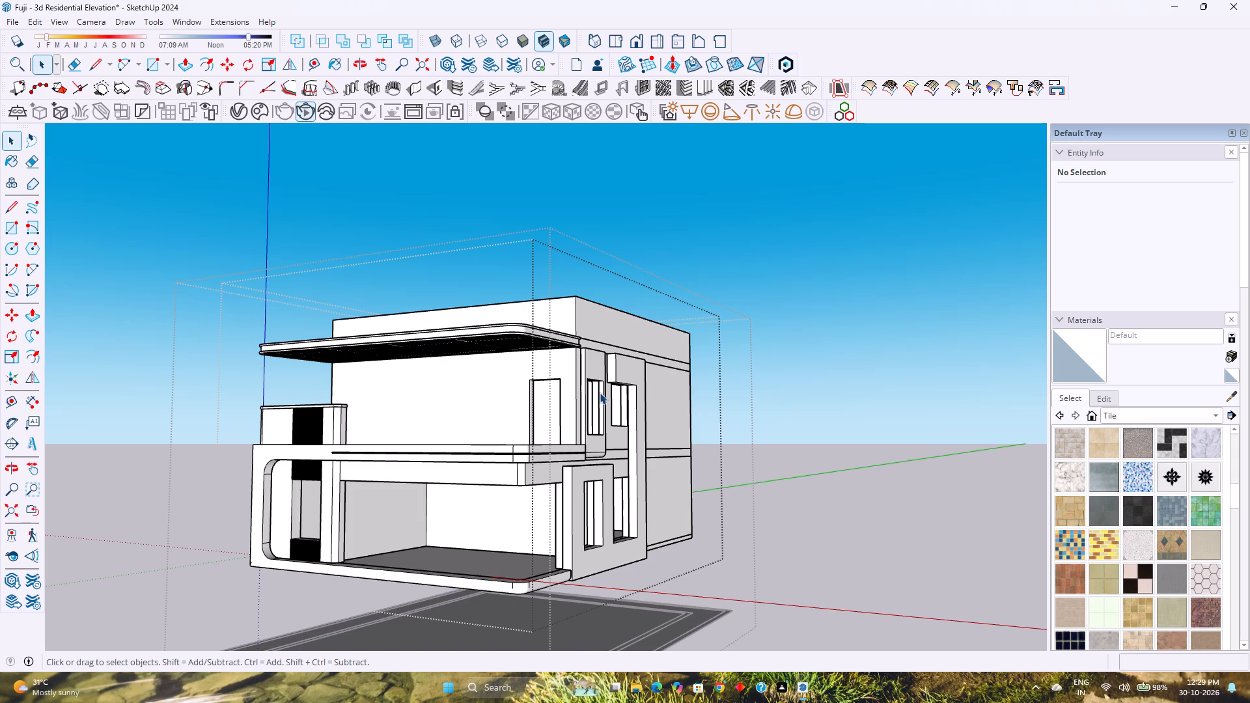
middle_click_drag(643, 382, 436, 499)
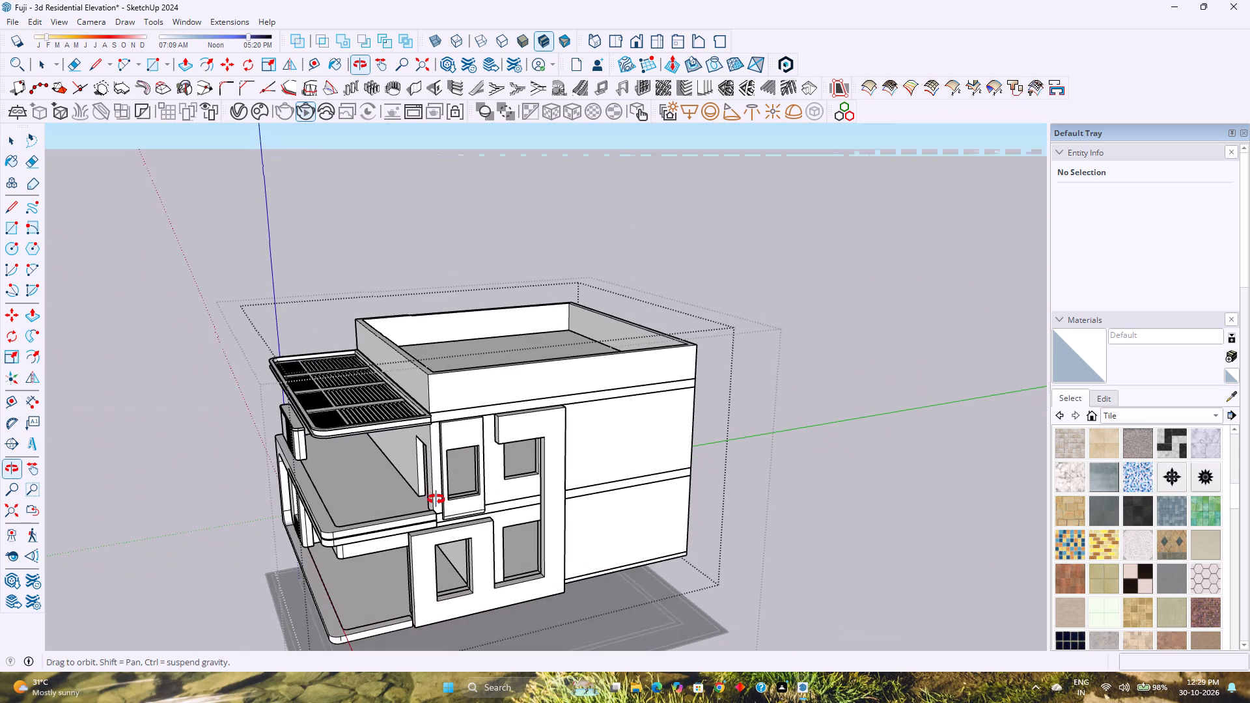
middle_click_drag(436, 499, 437, 499)
Open the upper storey's corner window frame group and extrude its top face 5' upward, level with the parapet top.
double_click(479, 435)
scroll(474, 434, "up", 3)
middle_click_drag(474, 434, 509, 512)
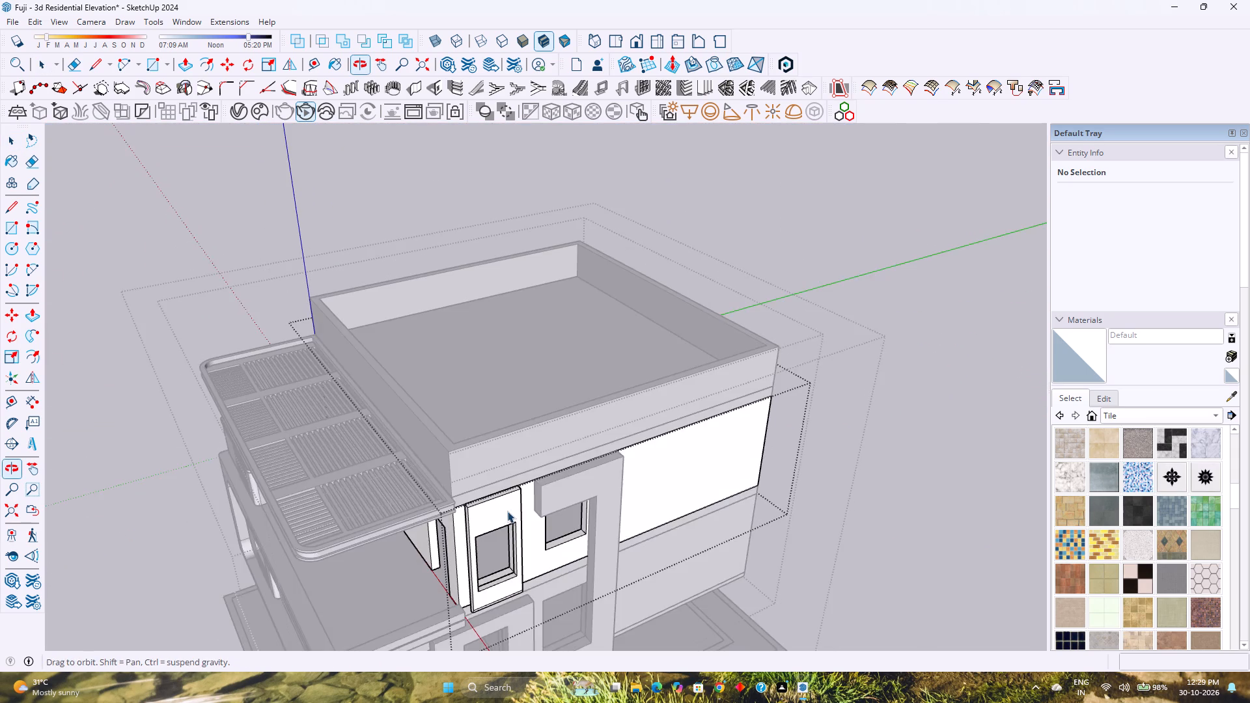
scroll(506, 503, "up", 4)
left_click(499, 489)
double_click(499, 489)
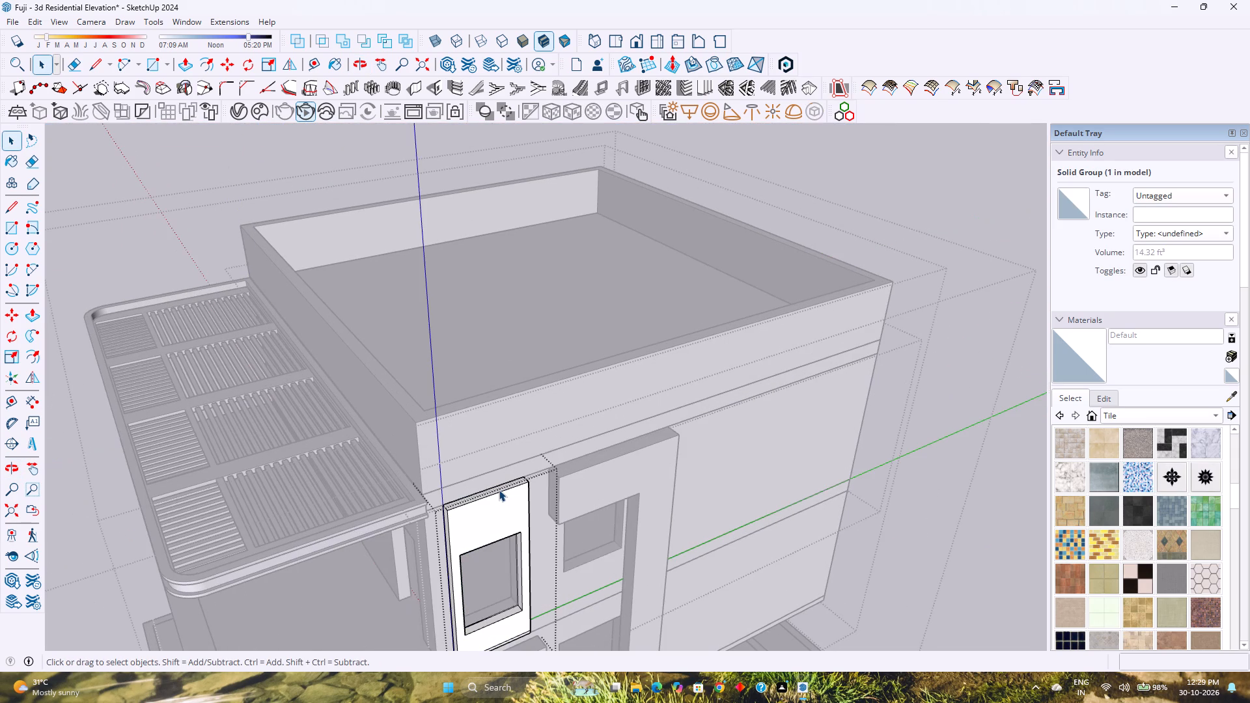
key("p")
scroll(496, 489, "up", 2)
left_click(496, 489)
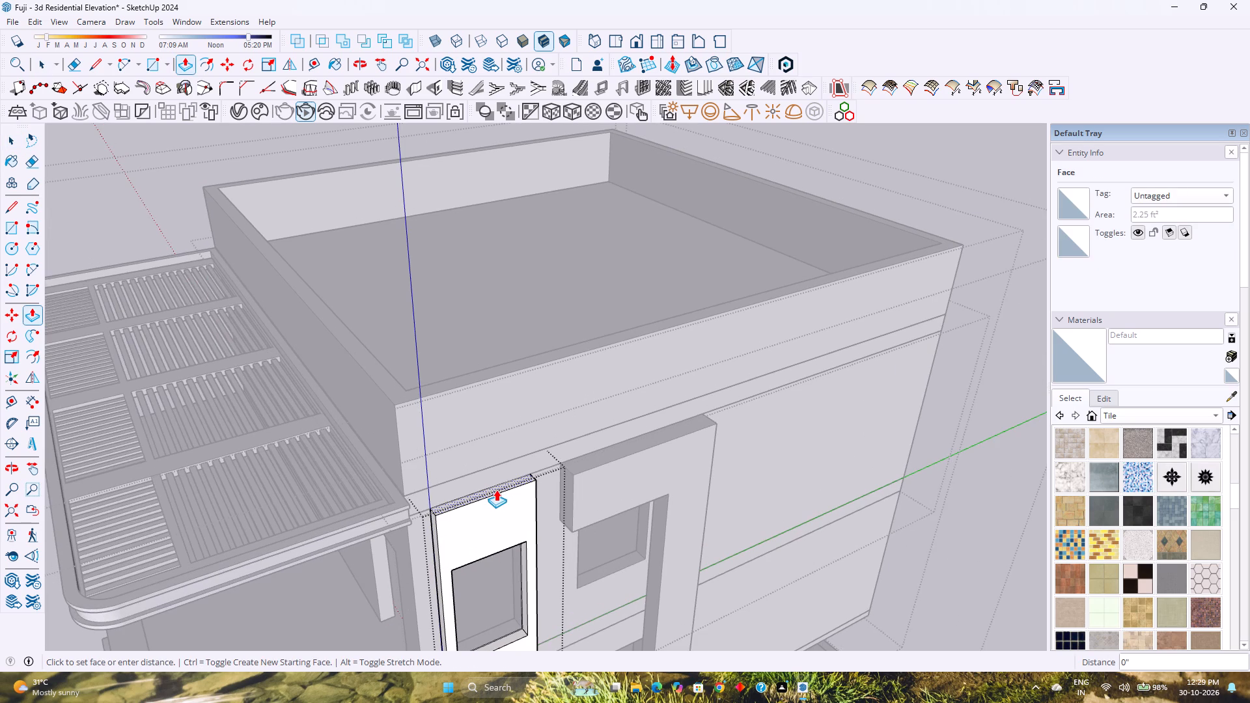
left_click(402, 402)
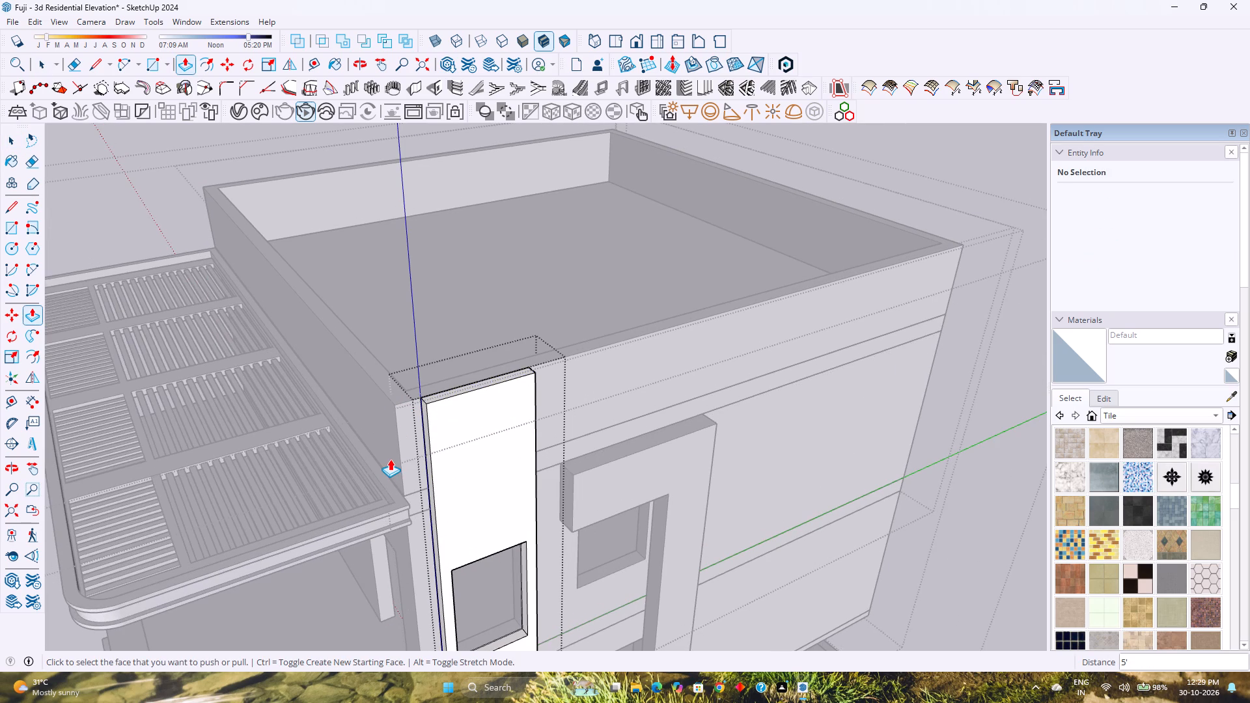
scroll(426, 507, "up", 5)
middle_click_drag(424, 507, 216, 536)
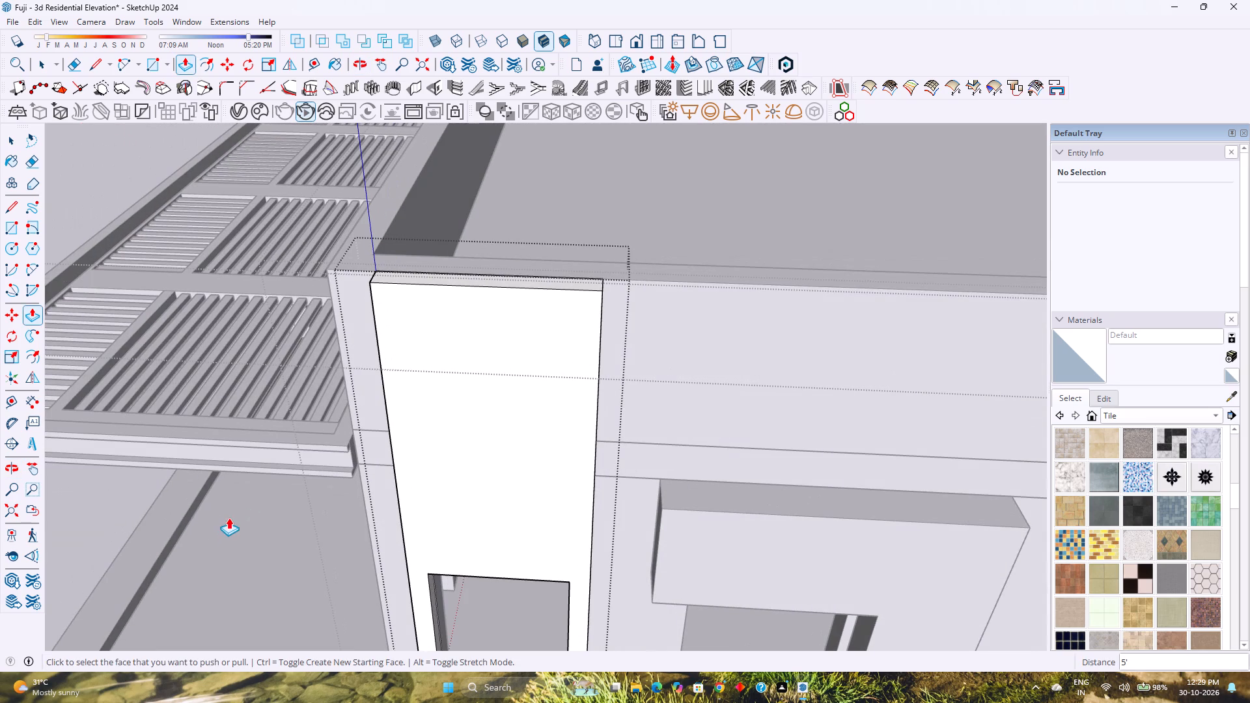
Open the slatted roof frame's edge band group and delete the short vertical edge at its end beside the corner window frame.
key("space")
key("Escape")
scroll(309, 475, "up", 7)
key("Escape")
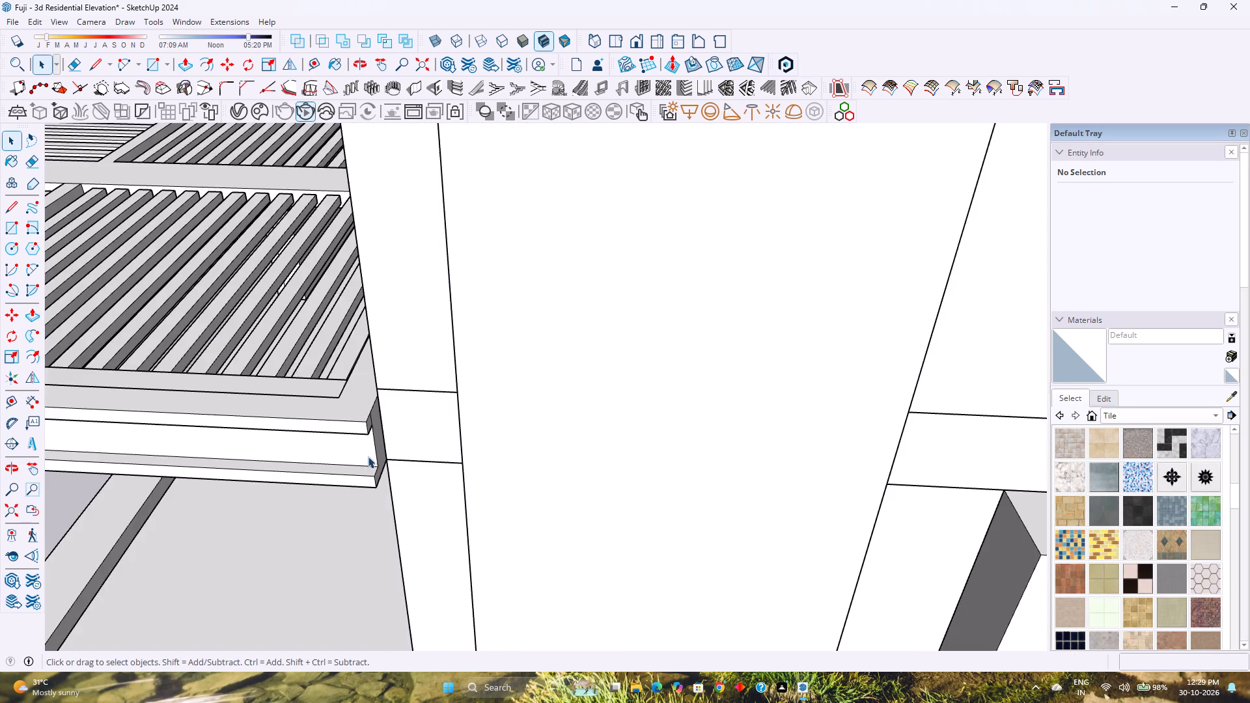
scroll(393, 446, "up", 4)
middle_click_drag(390, 446, 312, 462)
double_click(359, 395)
left_click(354, 388)
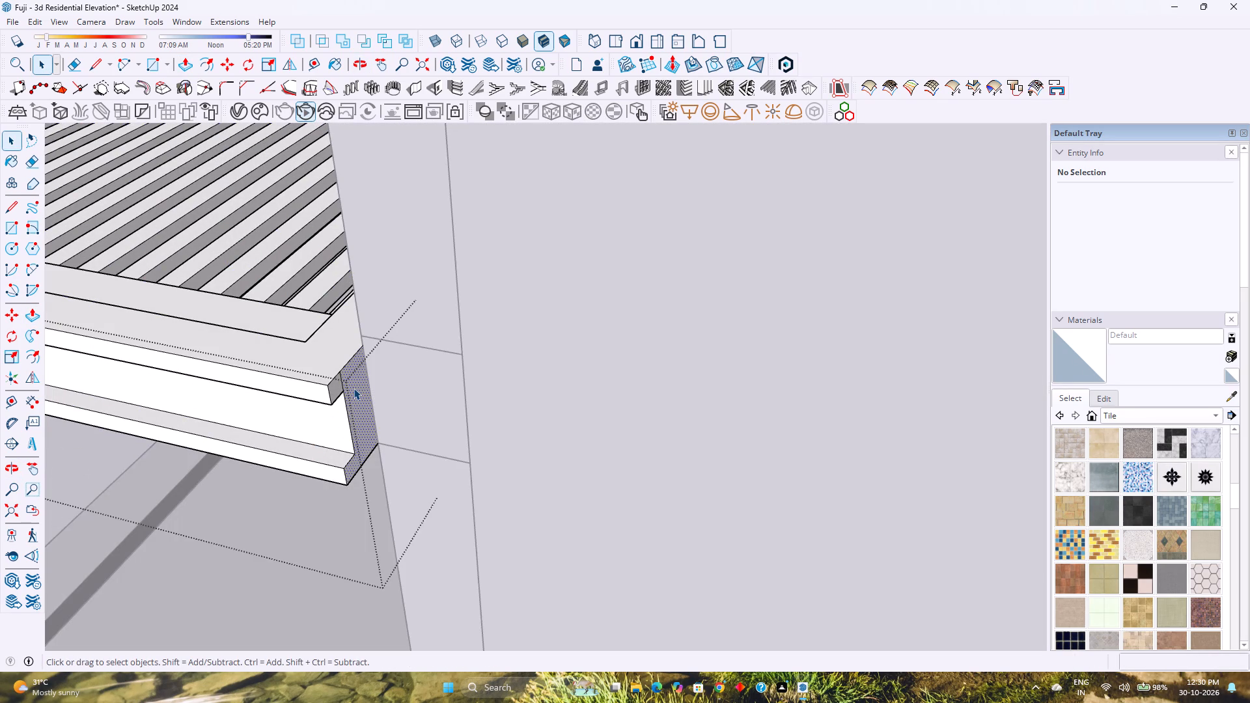
scroll(354, 388, "up", 3)
left_click(339, 378)
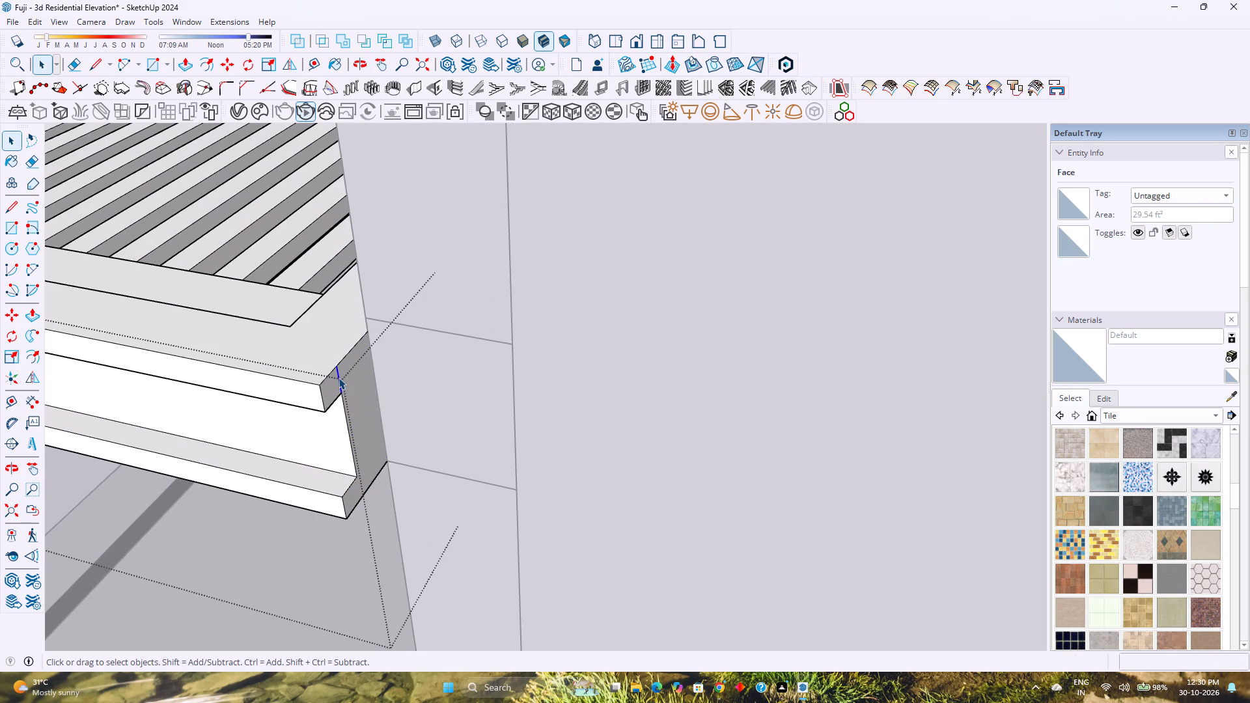
key("Delete")
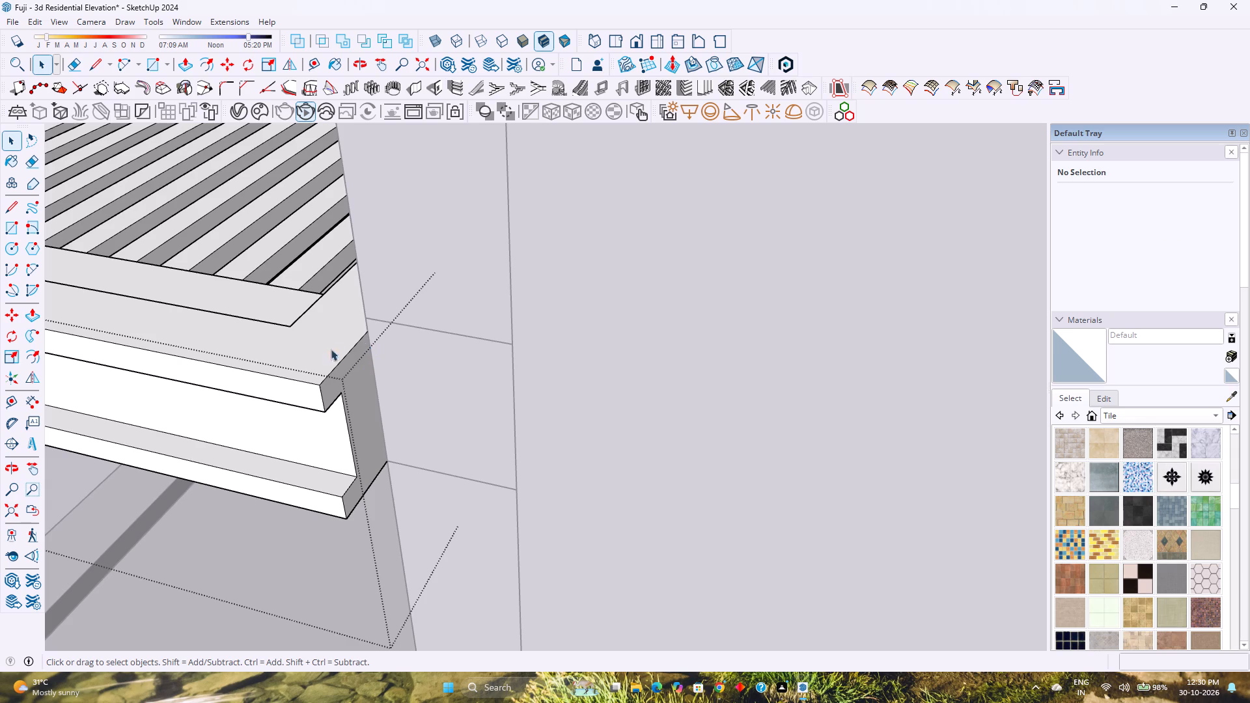
Draw a vertical line about 11" long along the band's end and extrude the end face 1' along the corner window frame.
key("l")
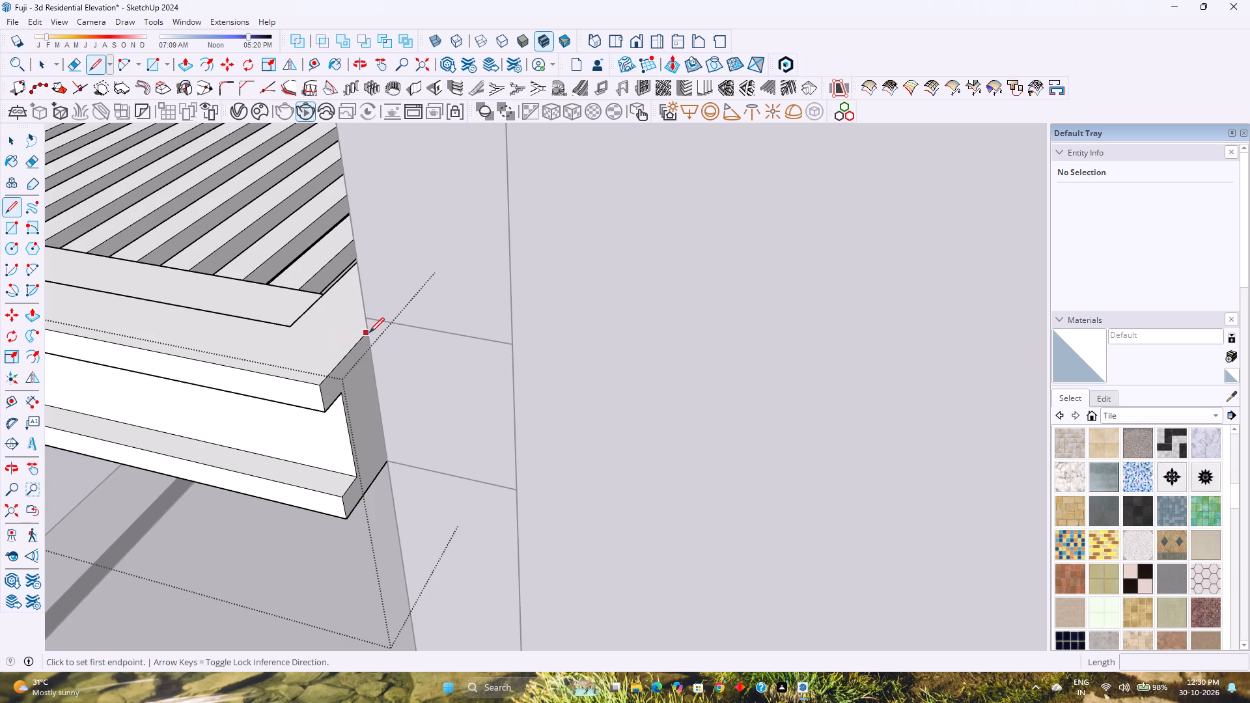
left_click(370, 331)
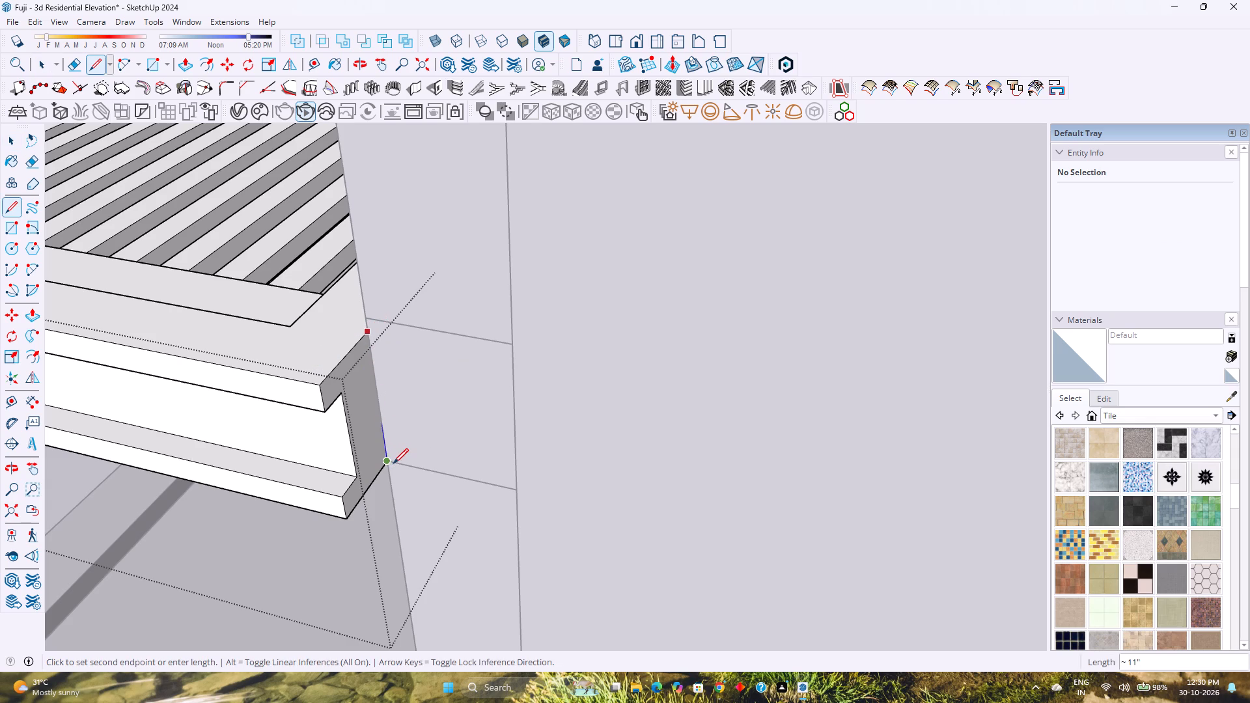
left_click(392, 463)
key("p")
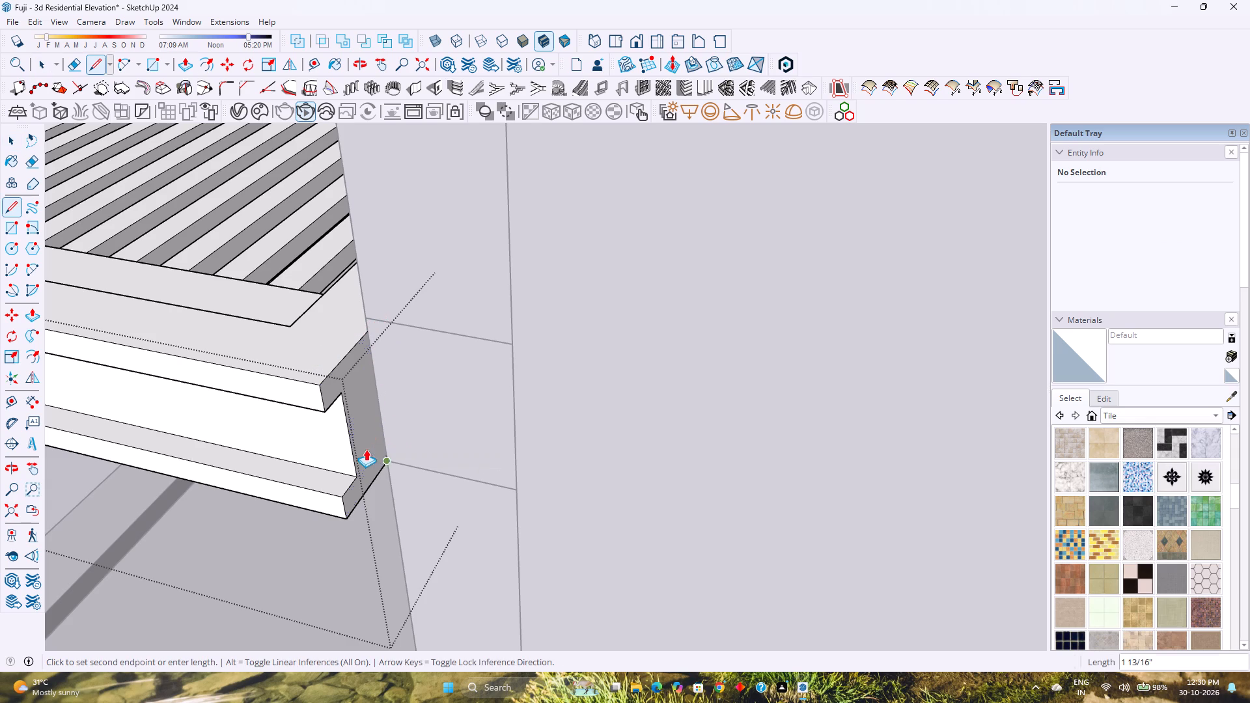
left_click(357, 436)
scroll(469, 450, "down", 11)
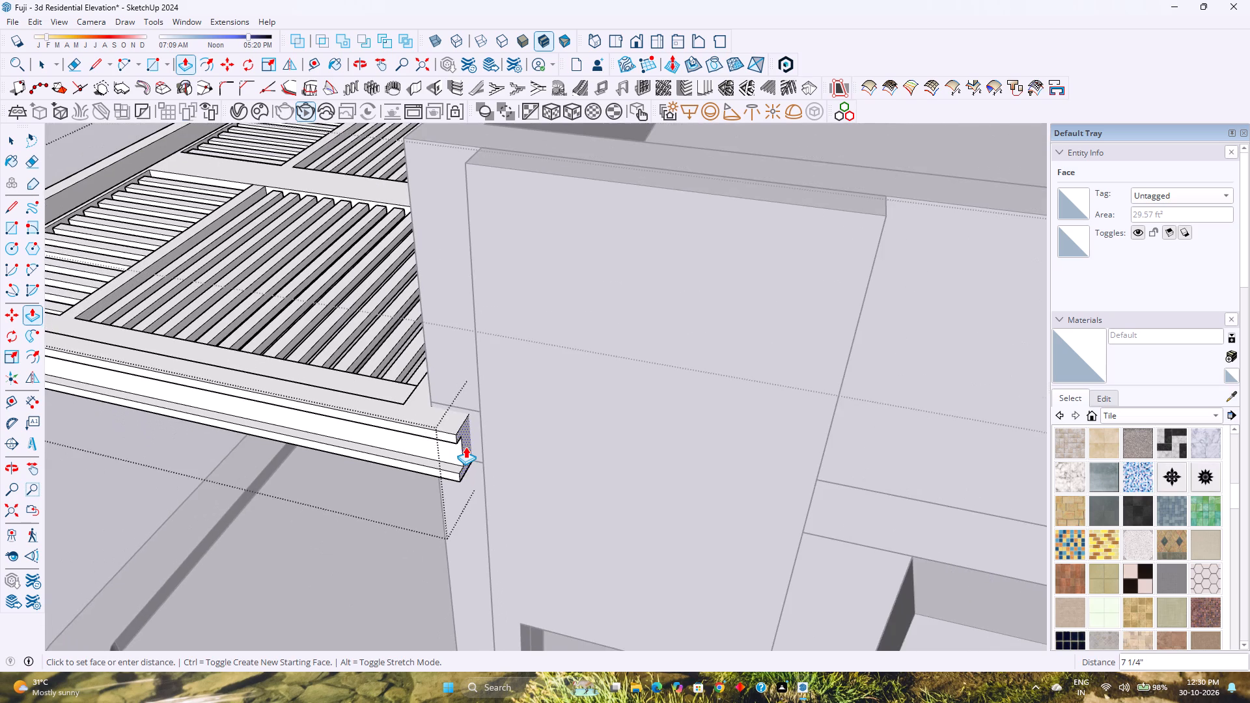
middle_click_drag(466, 447, 529, 450)
left_click(492, 421)
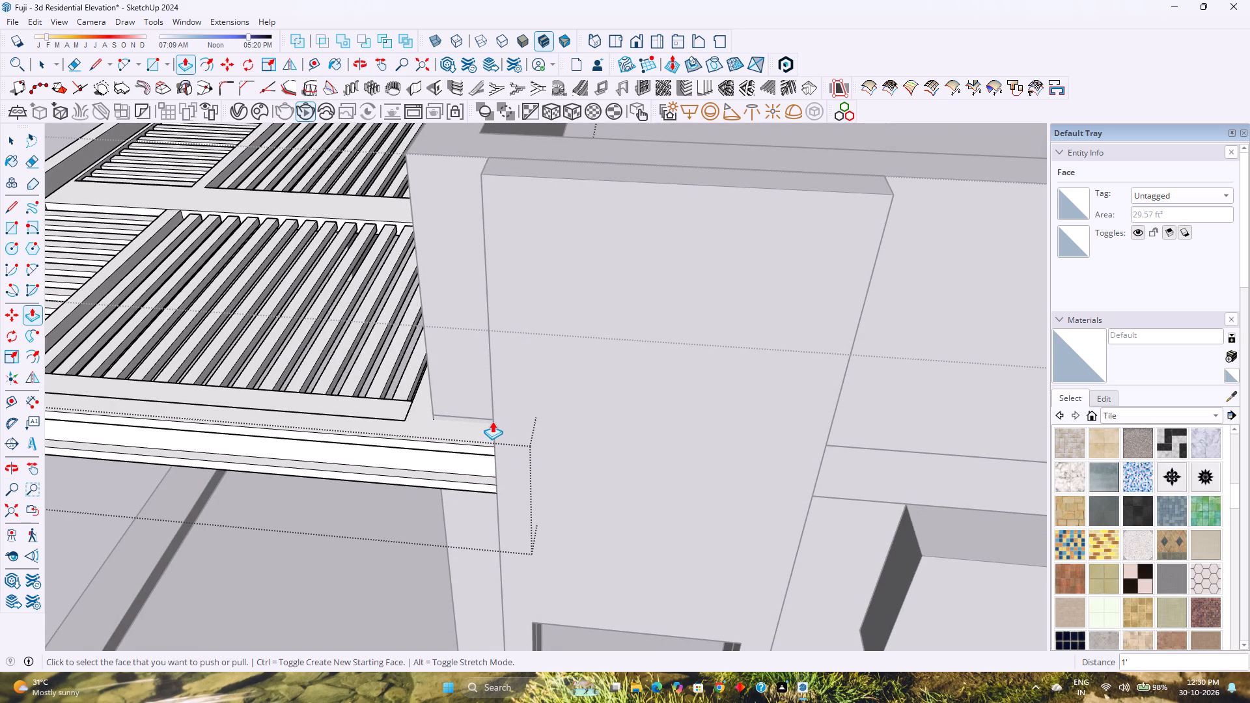
key("space")
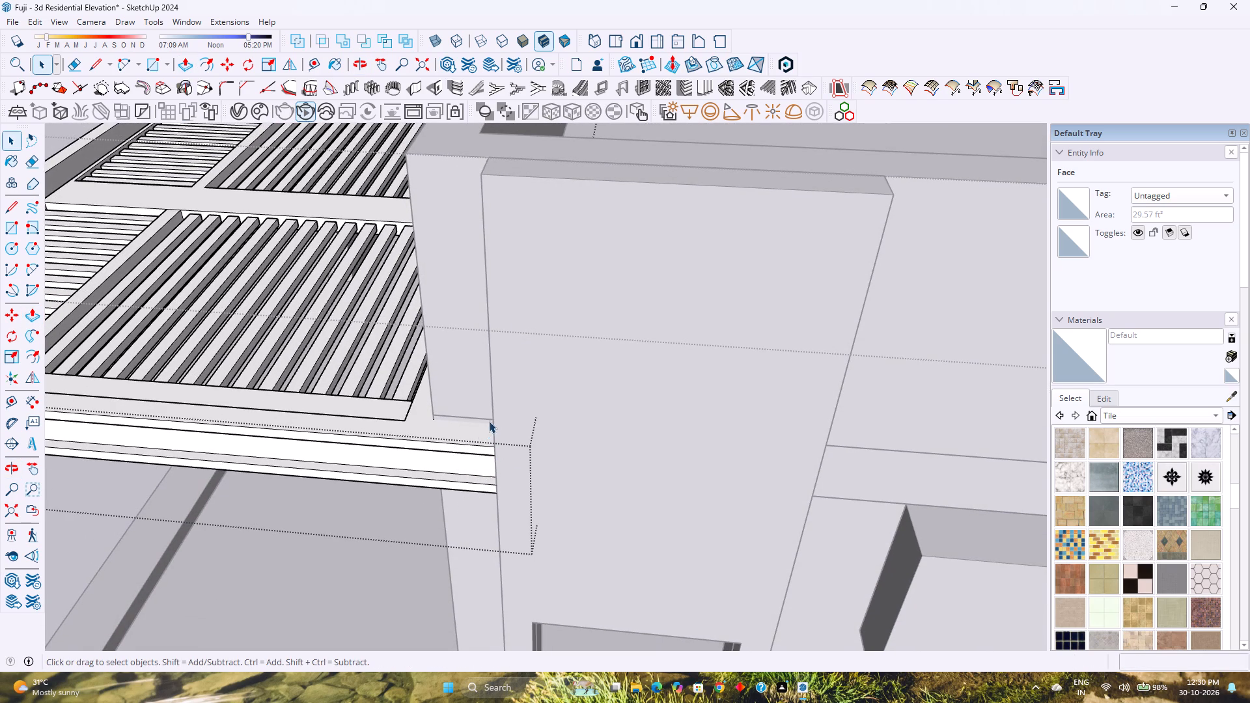
key("Escape")
Examine the extended roof band and how it meets the corner window frame and parapet.
scroll(478, 428, "down", 1)
middle_click_drag(462, 453, 702, 404)
scroll(680, 403, "down", 2)
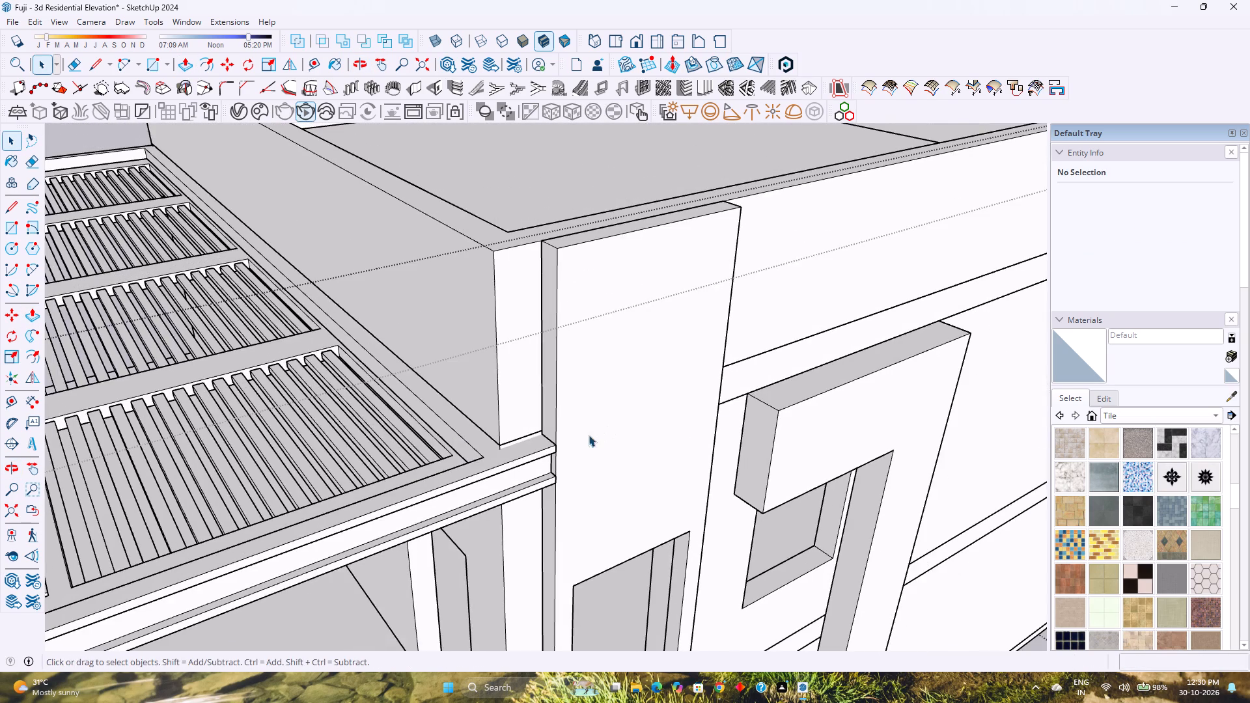
middle_click_drag(679, 413, 718, 405)
scroll(712, 403, "down", 5)
middle_click_drag(594, 446, 697, 350)
scroll(698, 348, "down", 3)
middle_click_drag(618, 476, 617, 445)
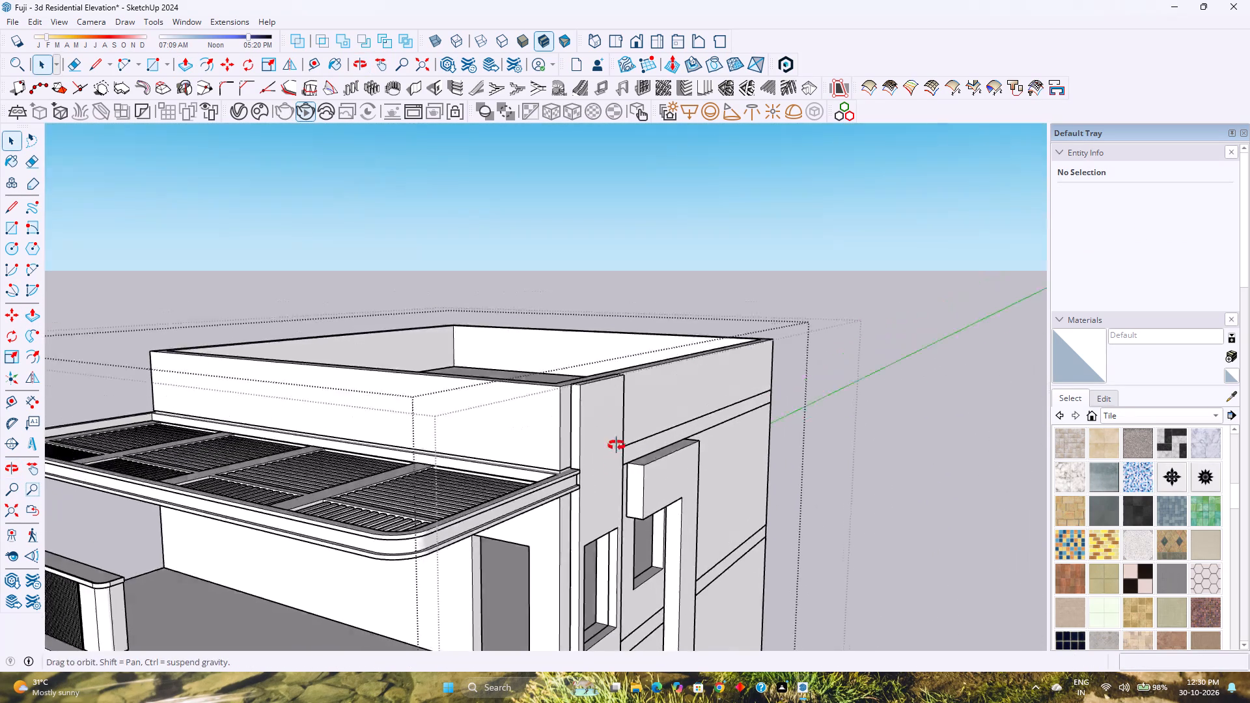
middle_click_drag(617, 445, 622, 415)
scroll(626, 415, "down", 3)
Save the model.
key("ctrl+s")
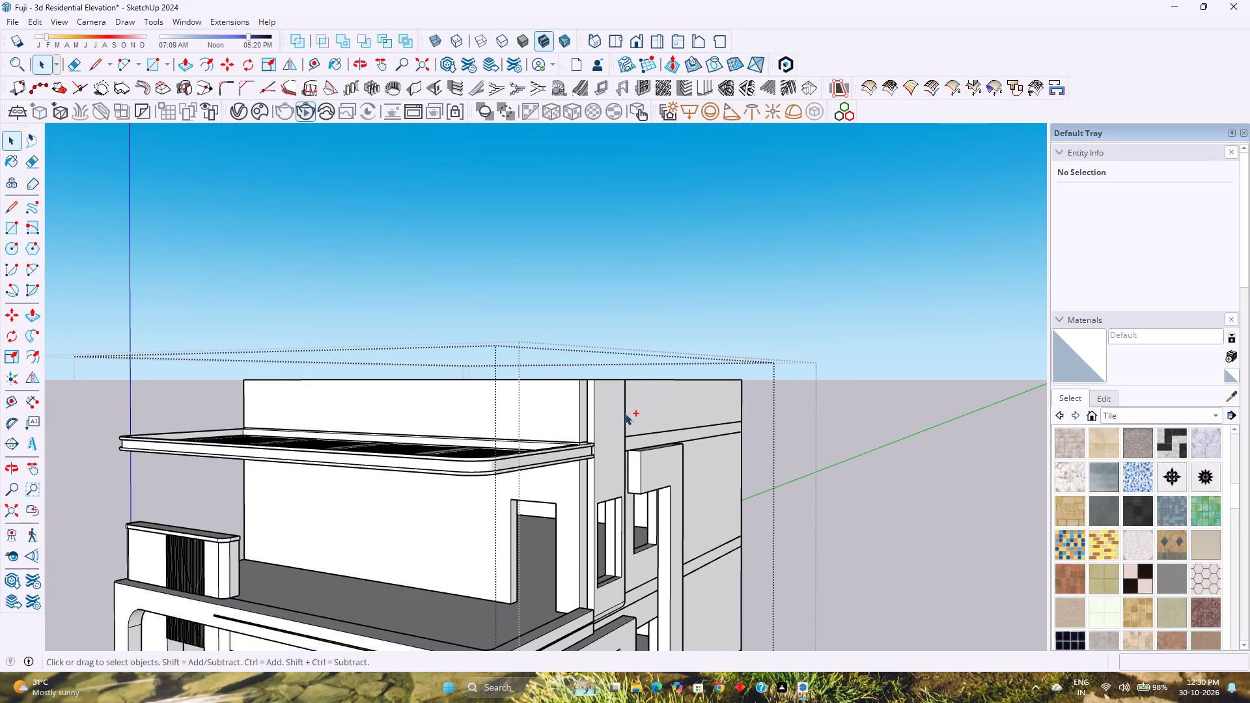
Open the side wall's stepped window frame group and extrude its upper top face 5' upward, level with the parapet top.
scroll(599, 422, "down", 3)
middle_click_drag(612, 453, 564, 394)
scroll(574, 395, "down", 1)
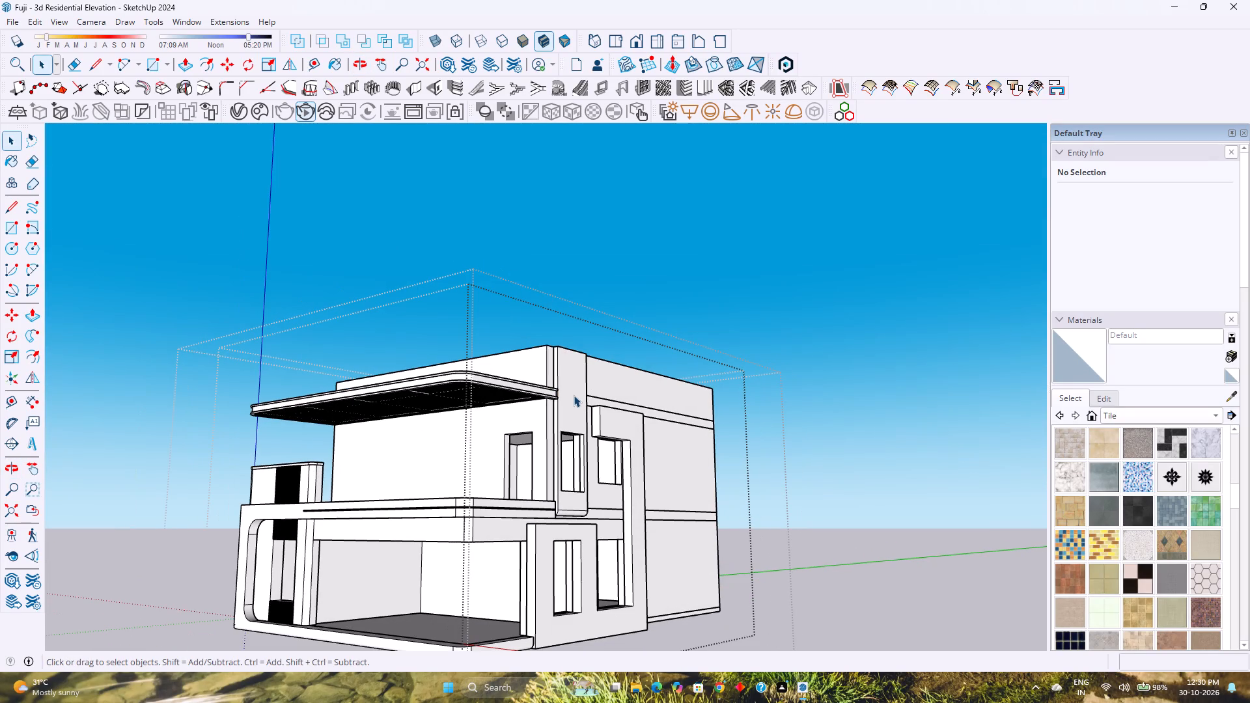
scroll(565, 400, "down", 1)
middle_click_drag(568, 403, 551, 480)
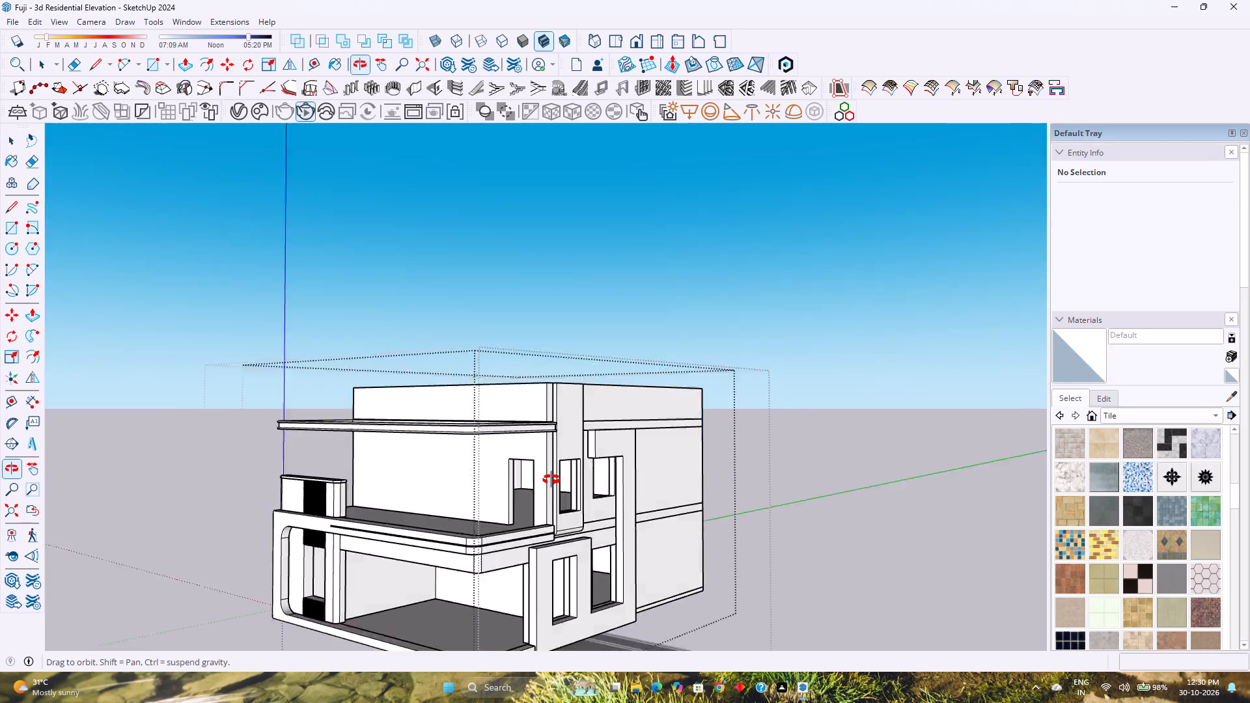
middle_click_drag(551, 480, 480, 563)
middle_click(480, 563)
scroll(564, 511, "up", 2)
middle_click_drag(583, 490, 473, 571)
scroll(483, 532, "up", 3)
double_click(483, 531)
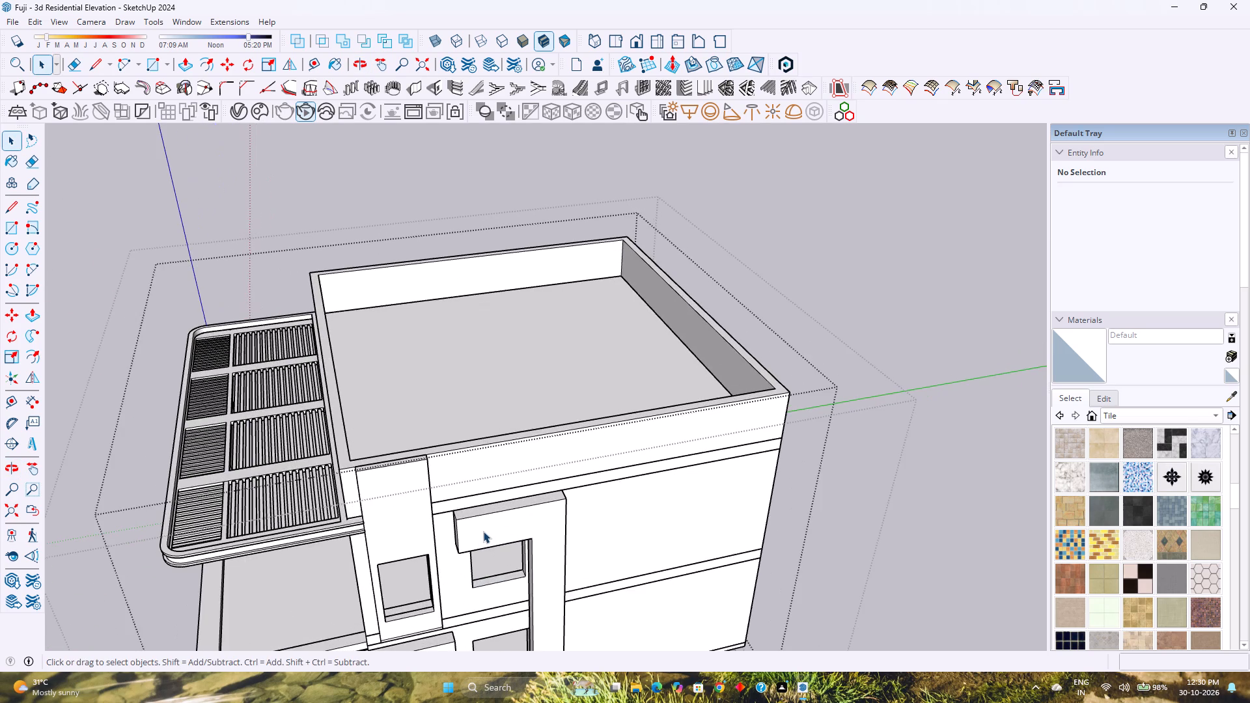
scroll(483, 531, "up", 3)
middle_click_drag(483, 531, 566, 586)
left_click(598, 570)
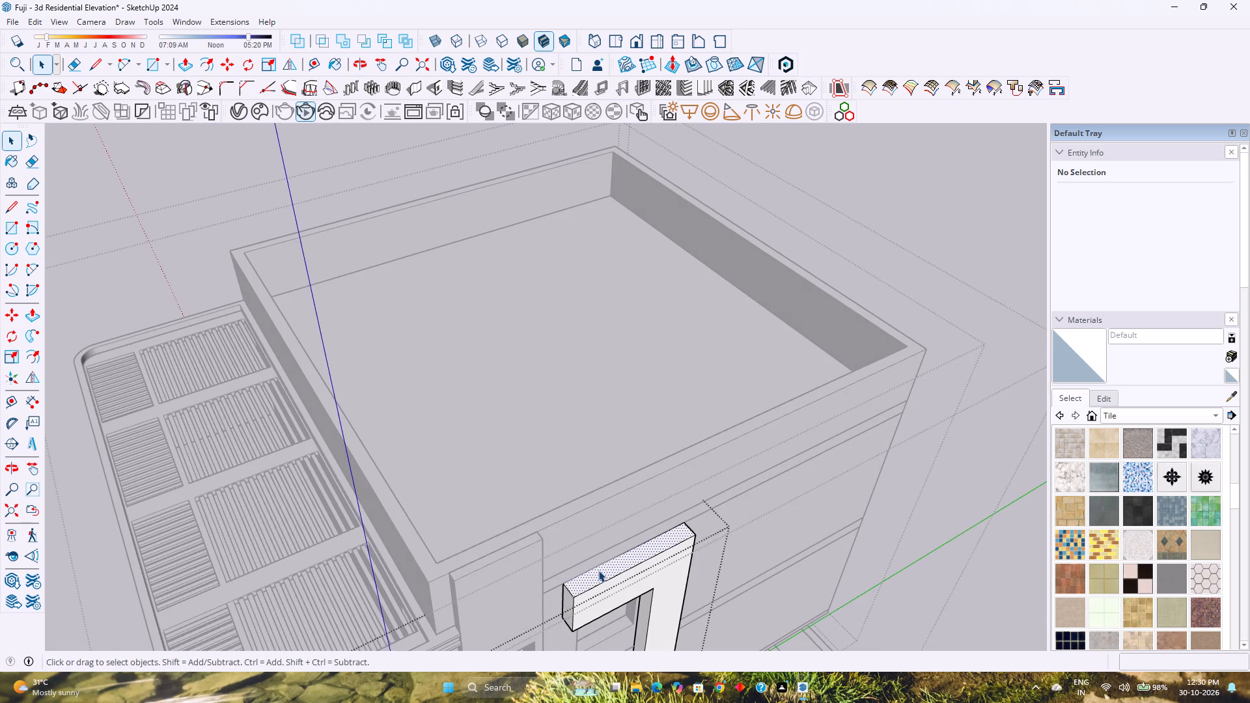
key("p")
left_click(596, 570)
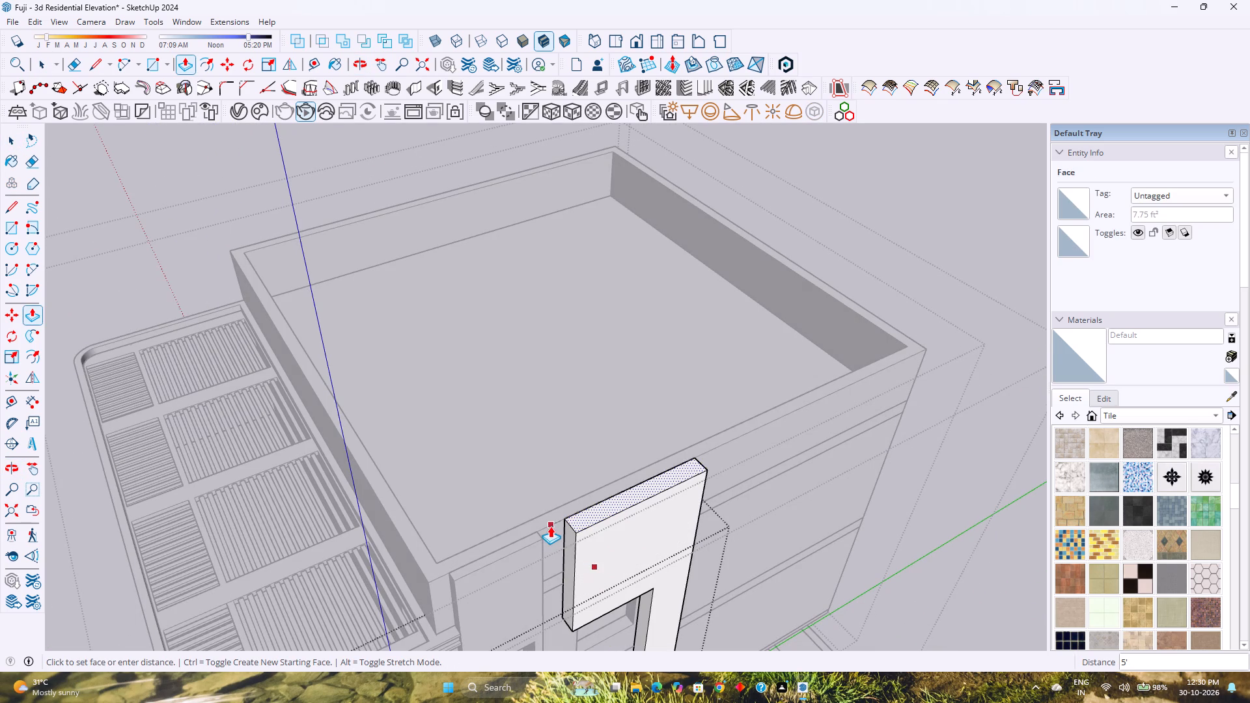
left_click(550, 526)
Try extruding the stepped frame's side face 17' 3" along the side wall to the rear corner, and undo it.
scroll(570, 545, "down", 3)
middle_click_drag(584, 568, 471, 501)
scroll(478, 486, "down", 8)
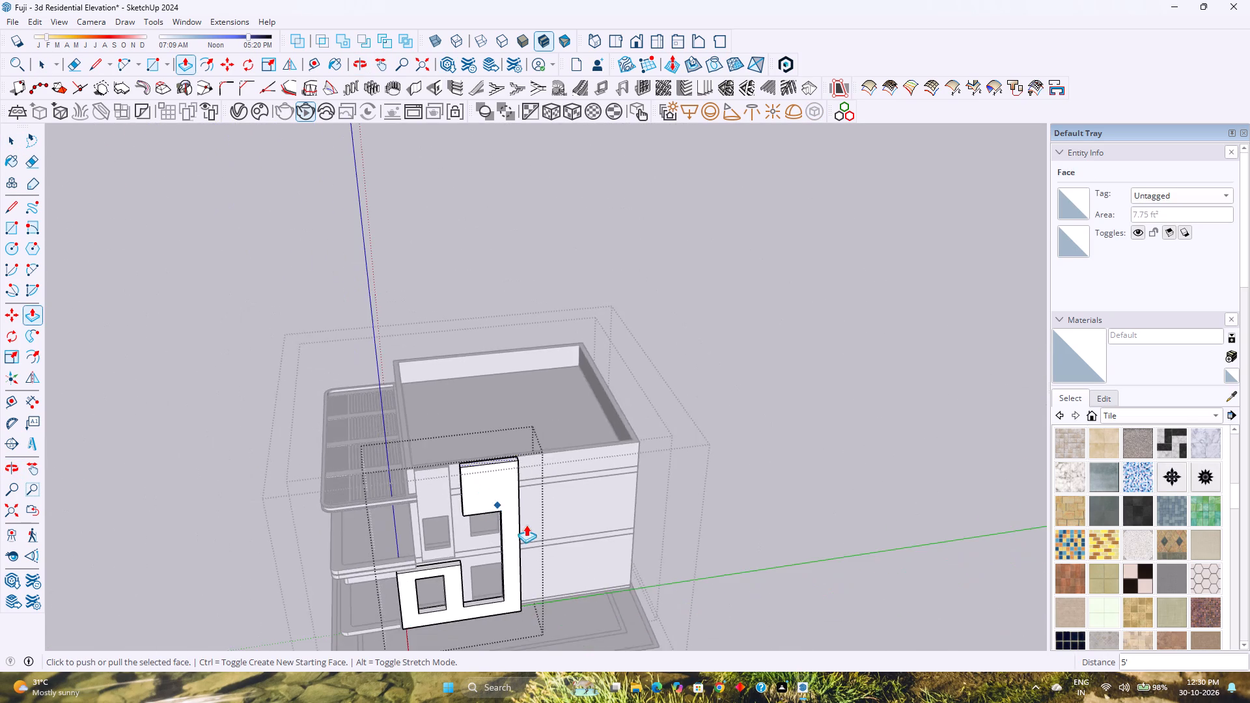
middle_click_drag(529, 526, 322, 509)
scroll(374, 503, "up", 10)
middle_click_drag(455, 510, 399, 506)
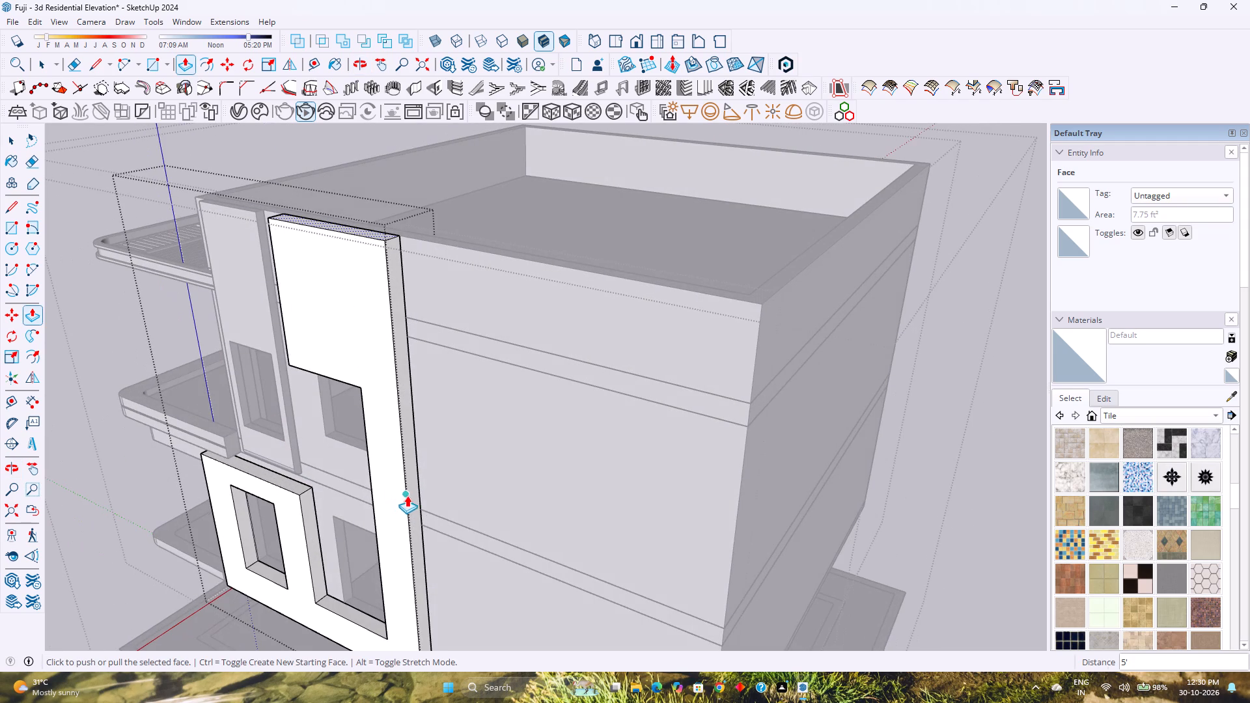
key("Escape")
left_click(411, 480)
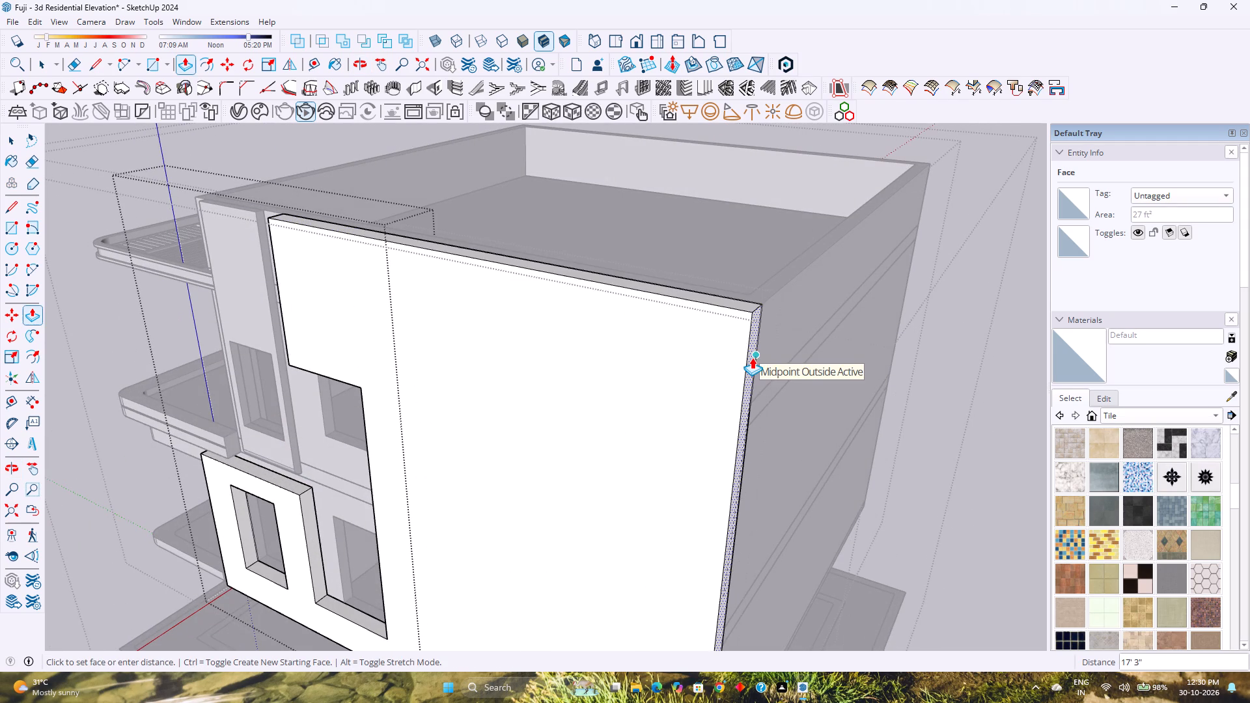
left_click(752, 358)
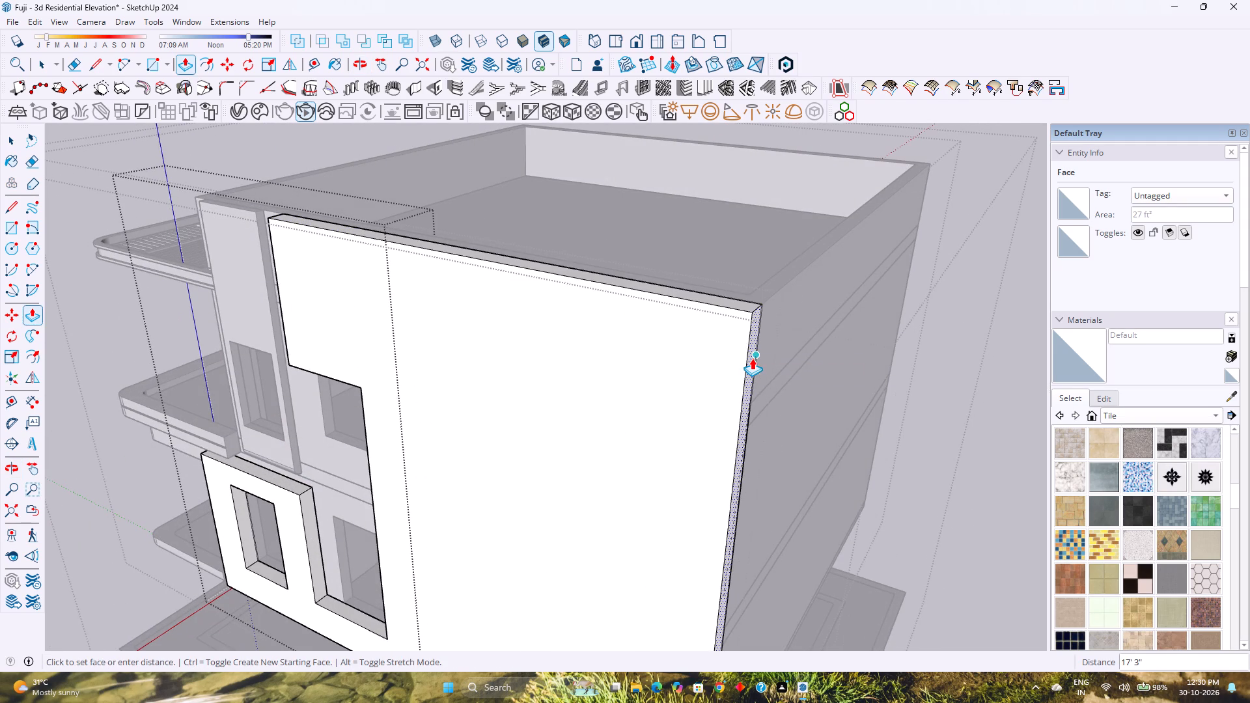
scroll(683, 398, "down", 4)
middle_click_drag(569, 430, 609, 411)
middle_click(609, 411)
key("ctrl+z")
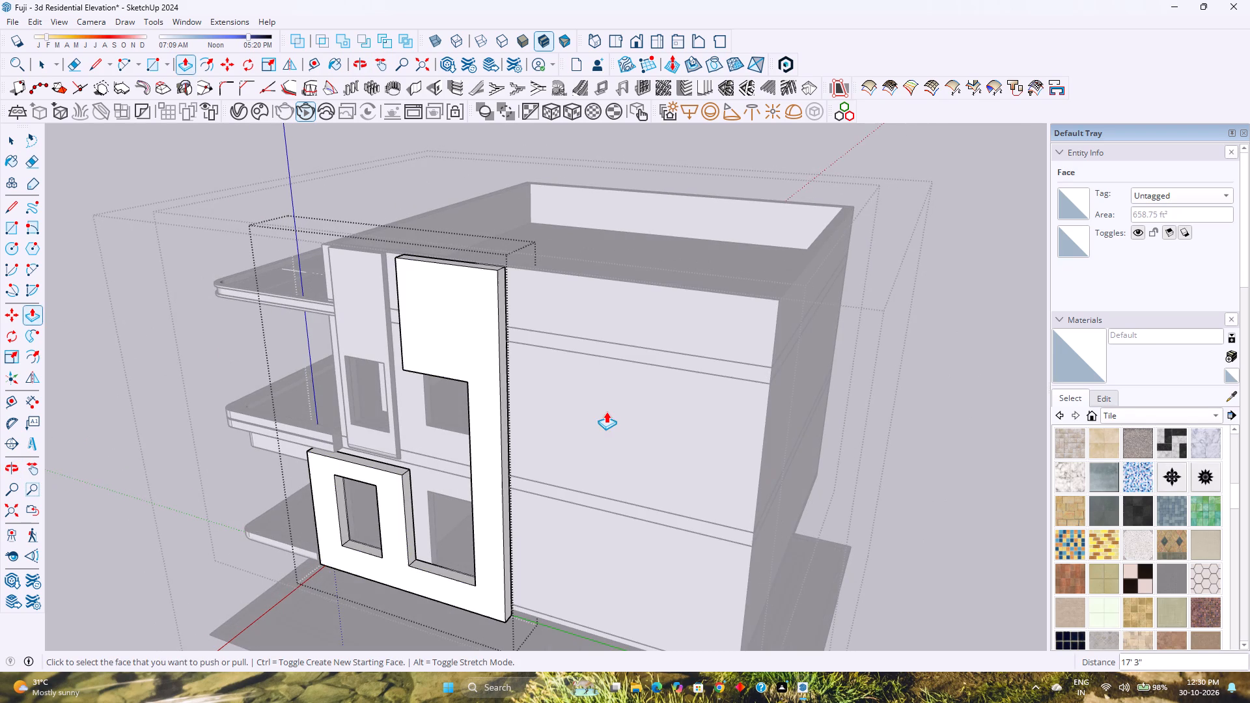
Place a vertical guide 2' 6" from the window opening's edge, along the stepped frame's outer edge.
left_click(316, 70)
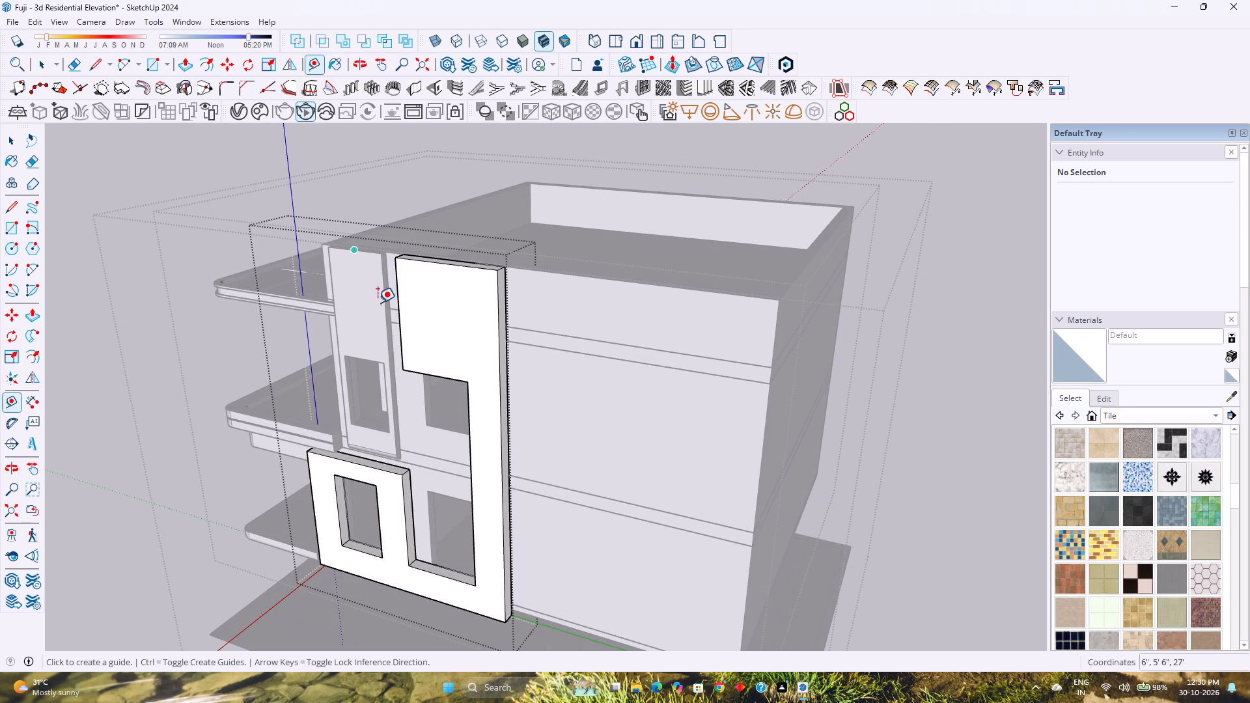
left_click(467, 441)
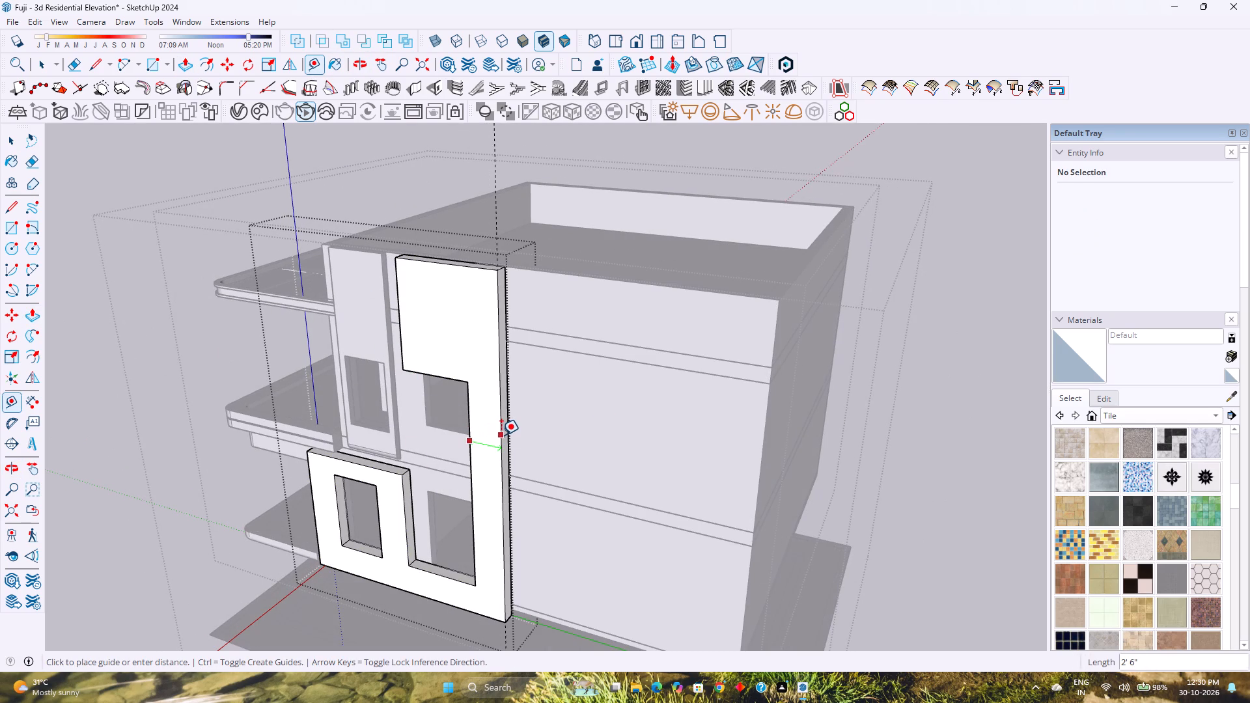
left_click(501, 435)
Extrude the stepped frame's side face 17' 3" along the side wall to the building's rear corner.
key("p")
scroll(493, 448, "up", 3)
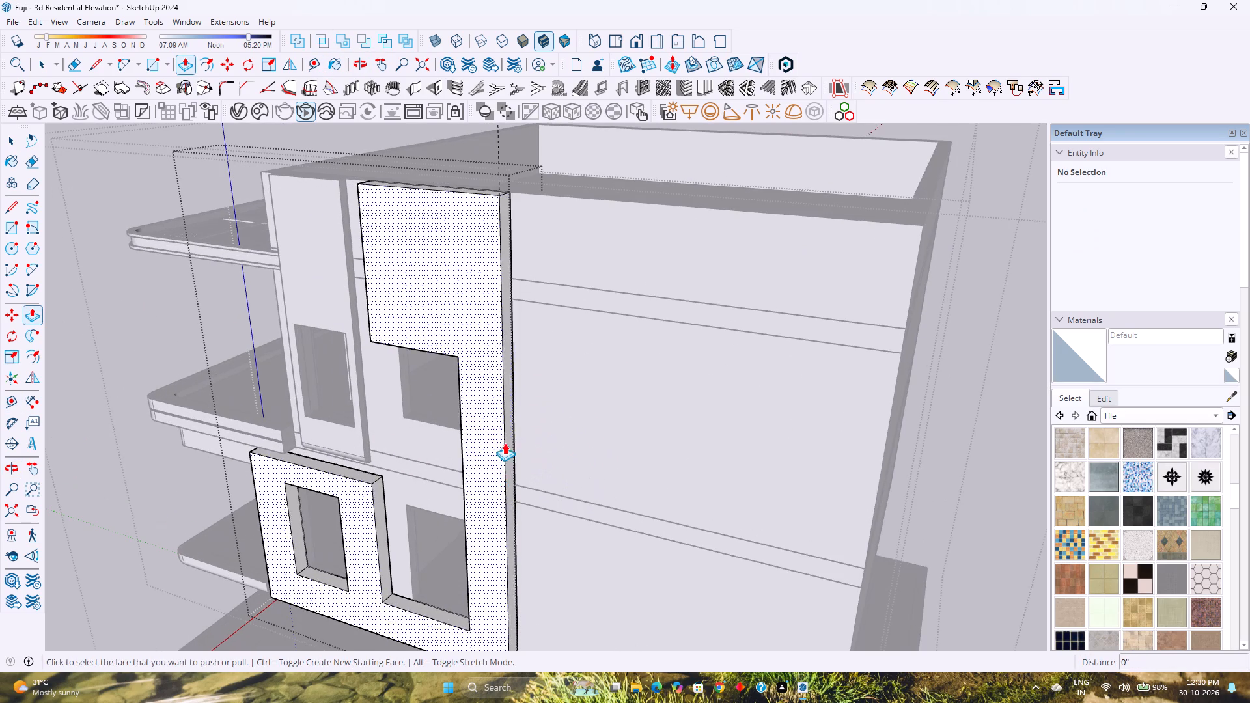
left_click(509, 441)
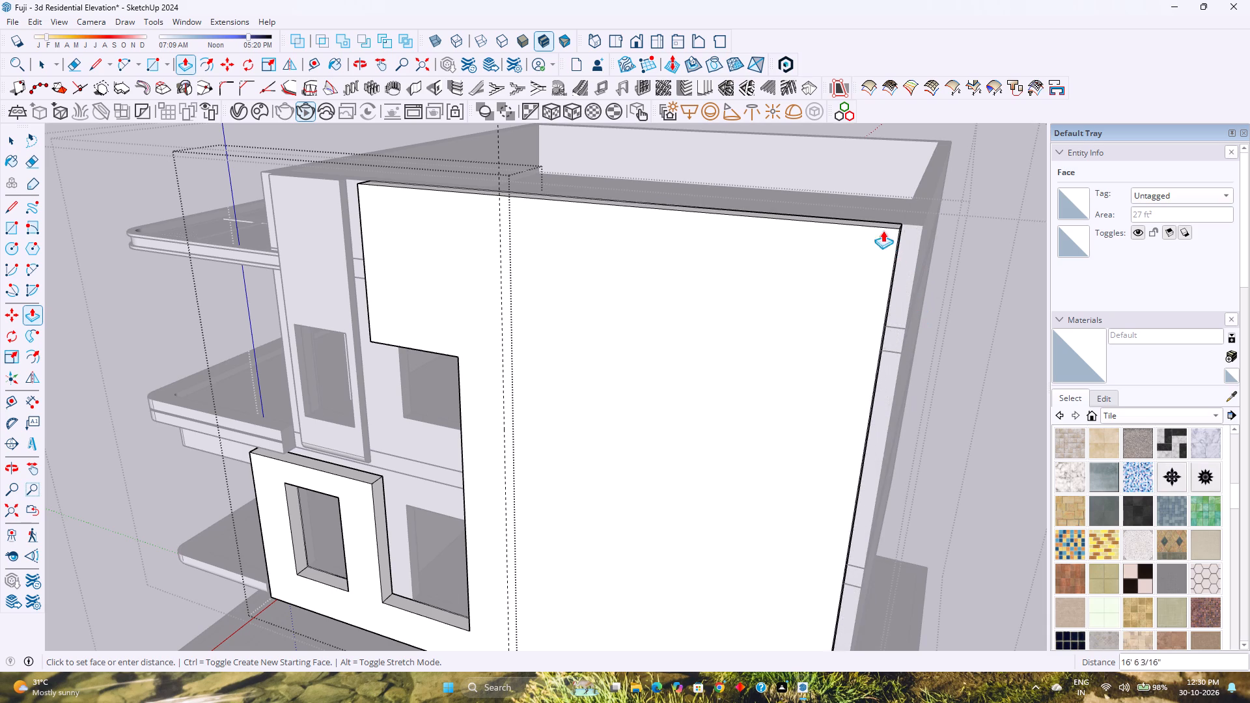
middle_click_drag(919, 289, 799, 275)
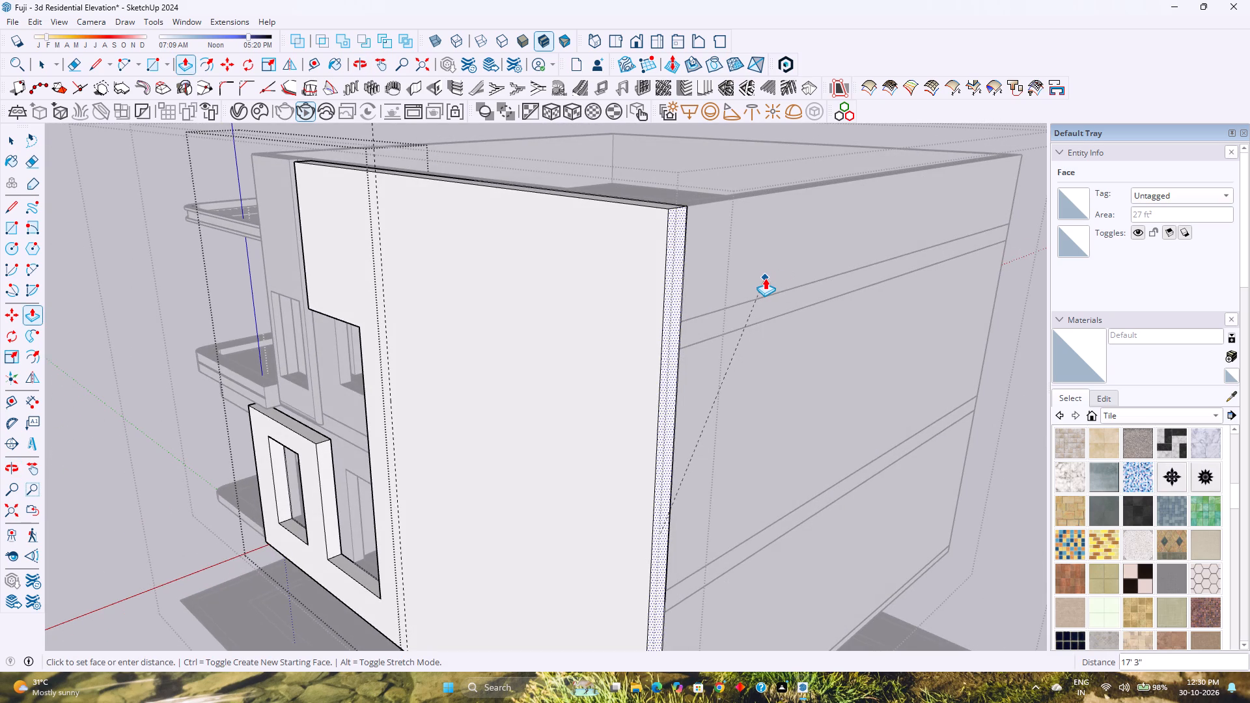
left_click(765, 278)
Examine the extended side wall panel against the guide, window openings, parapet and slatted roof.
scroll(693, 331, "down", 7)
middle_click_drag(568, 410, 663, 361)
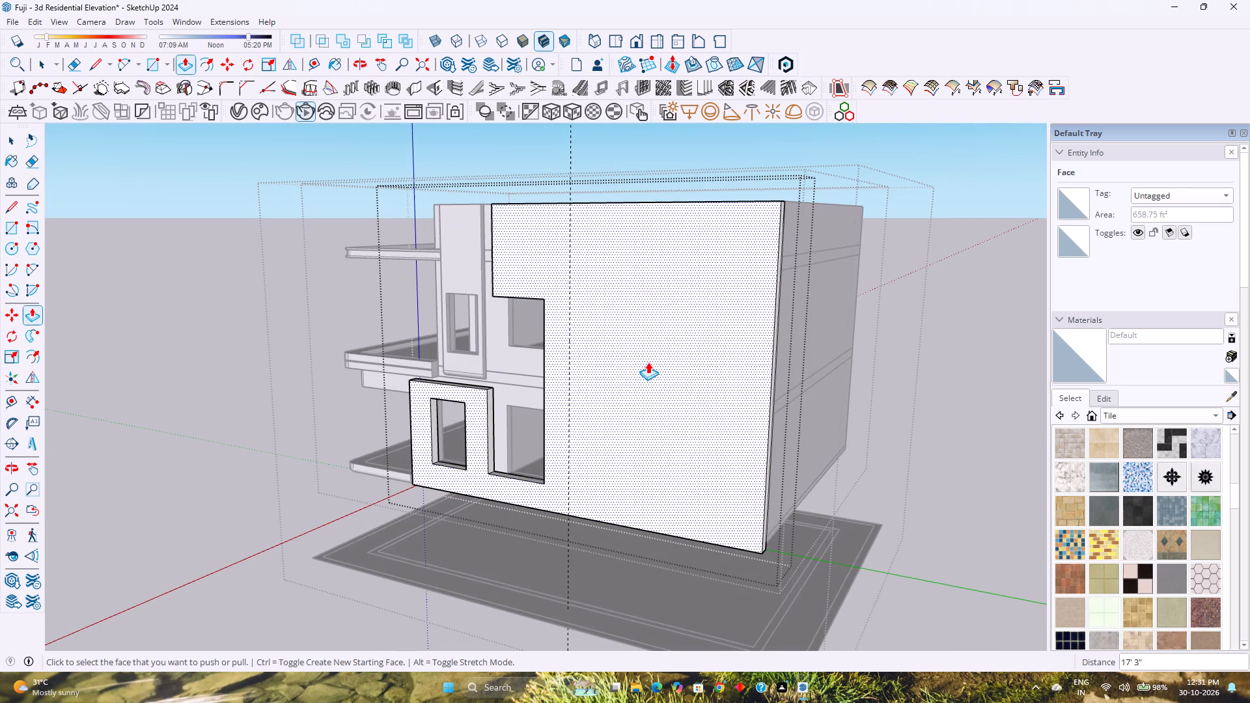
middle_click_drag(623, 366, 688, 381)
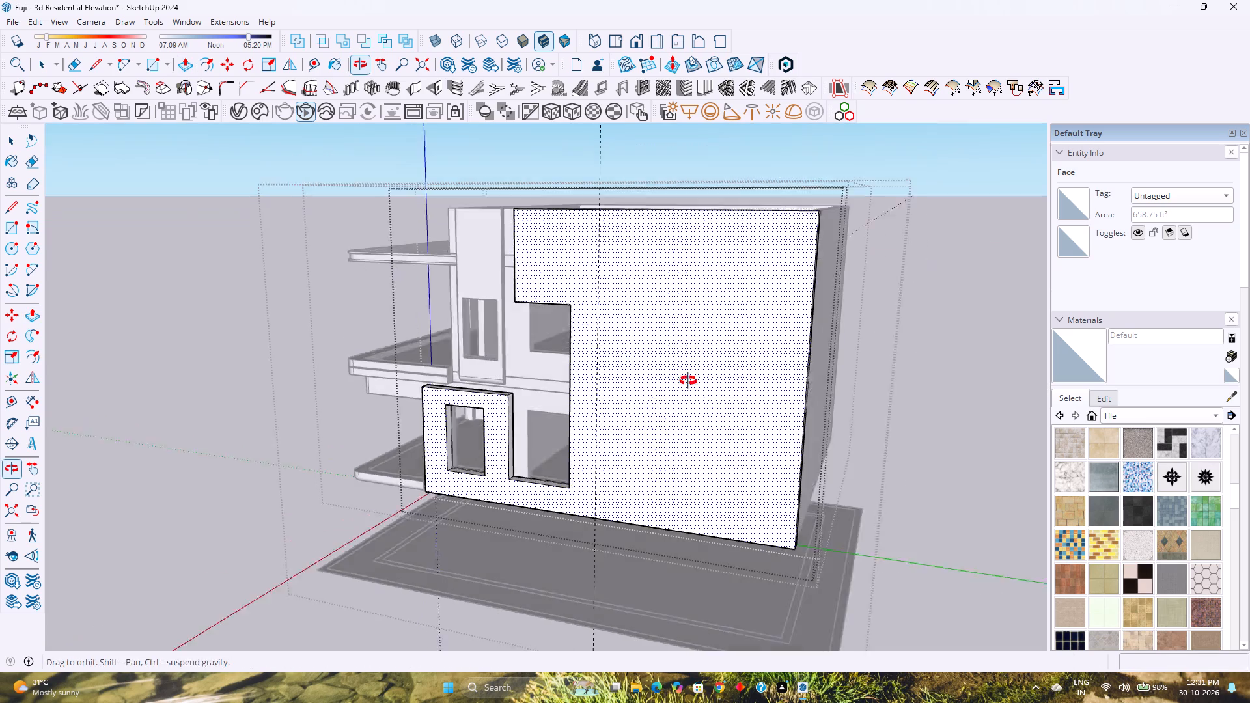
middle_click_drag(688, 381, 703, 386)
scroll(703, 386, "down", 1)
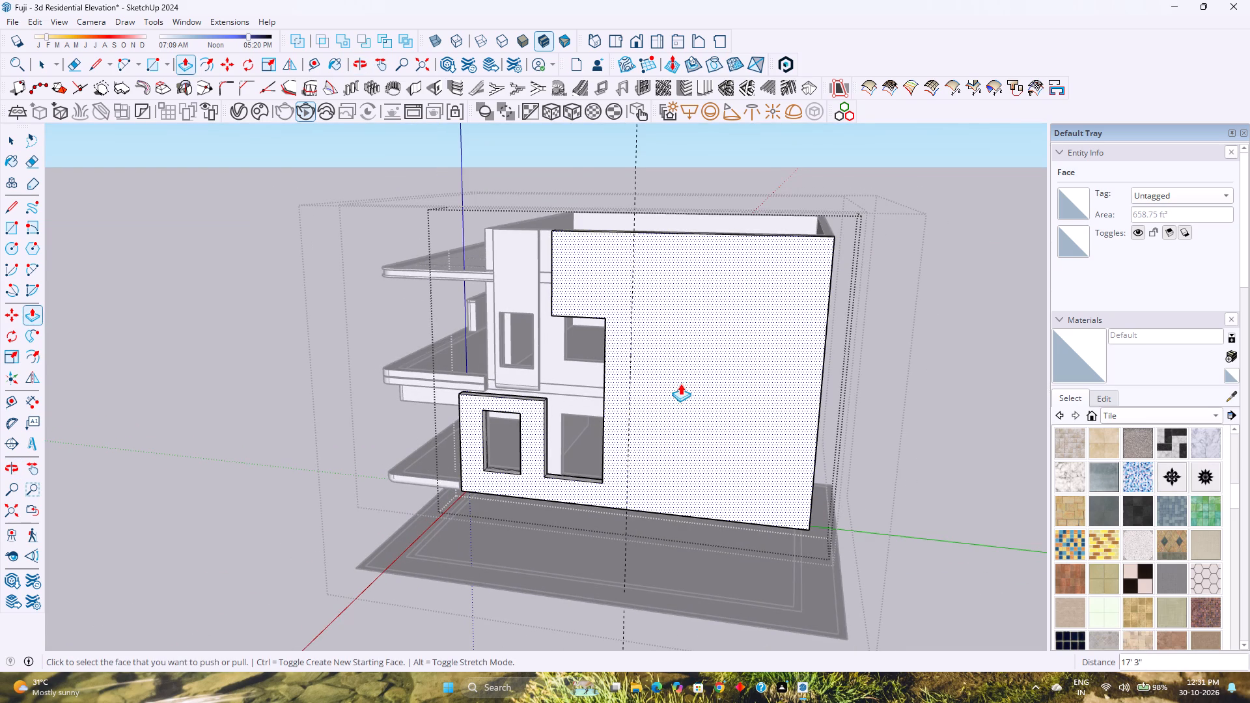
middle_click_drag(665, 385, 460, 458, "shift")
middle_click_drag(458, 459, 621, 516)
middle_click_drag(603, 512, 649, 521)
middle_click_drag(648, 520, 520, 503, "shift")
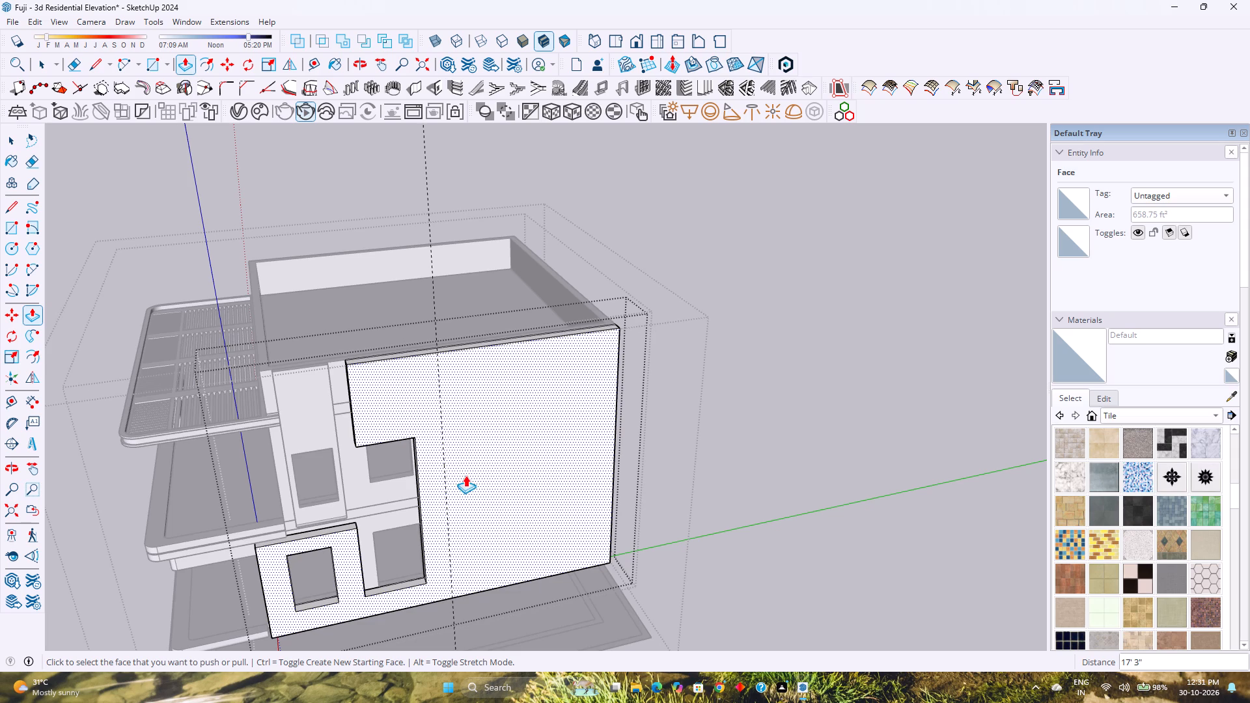
middle_click_drag(457, 474, 389, 437)
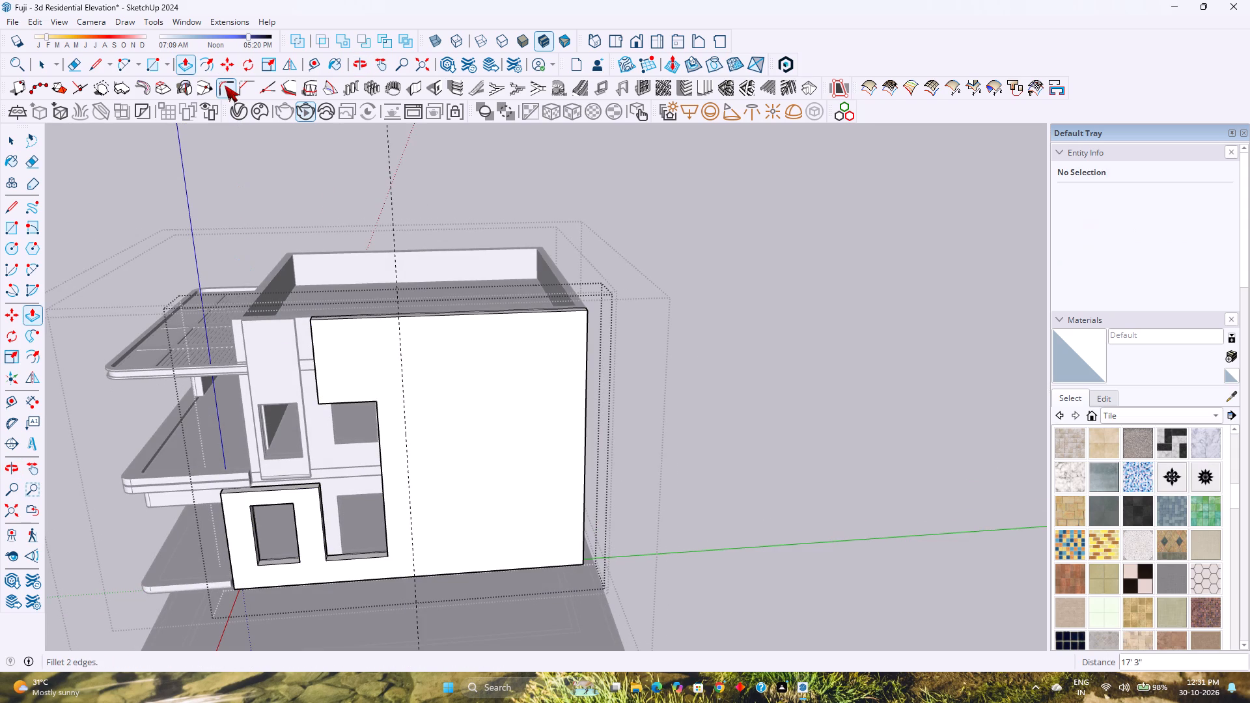
Place two vertical guides on the side wall panel, one 2' 6" in from its rear edge and another 4' further in.
left_click(308, 64)
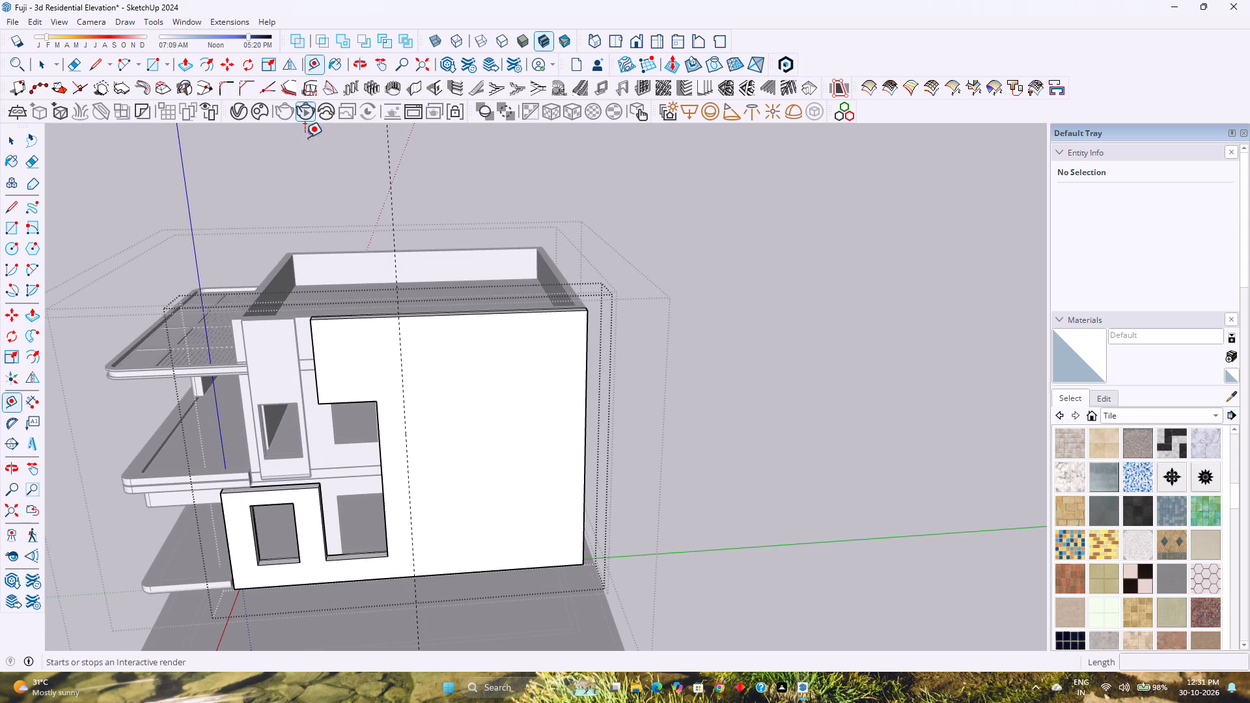
left_click(408, 426)
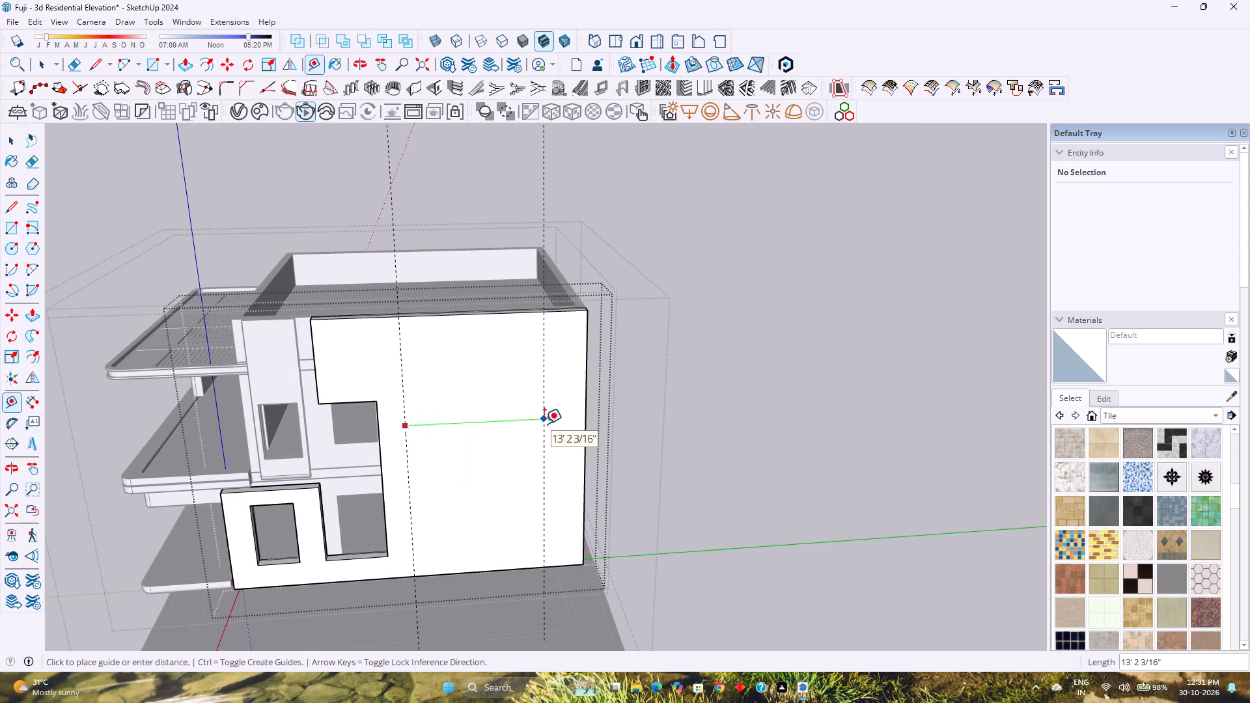
key("Escape")
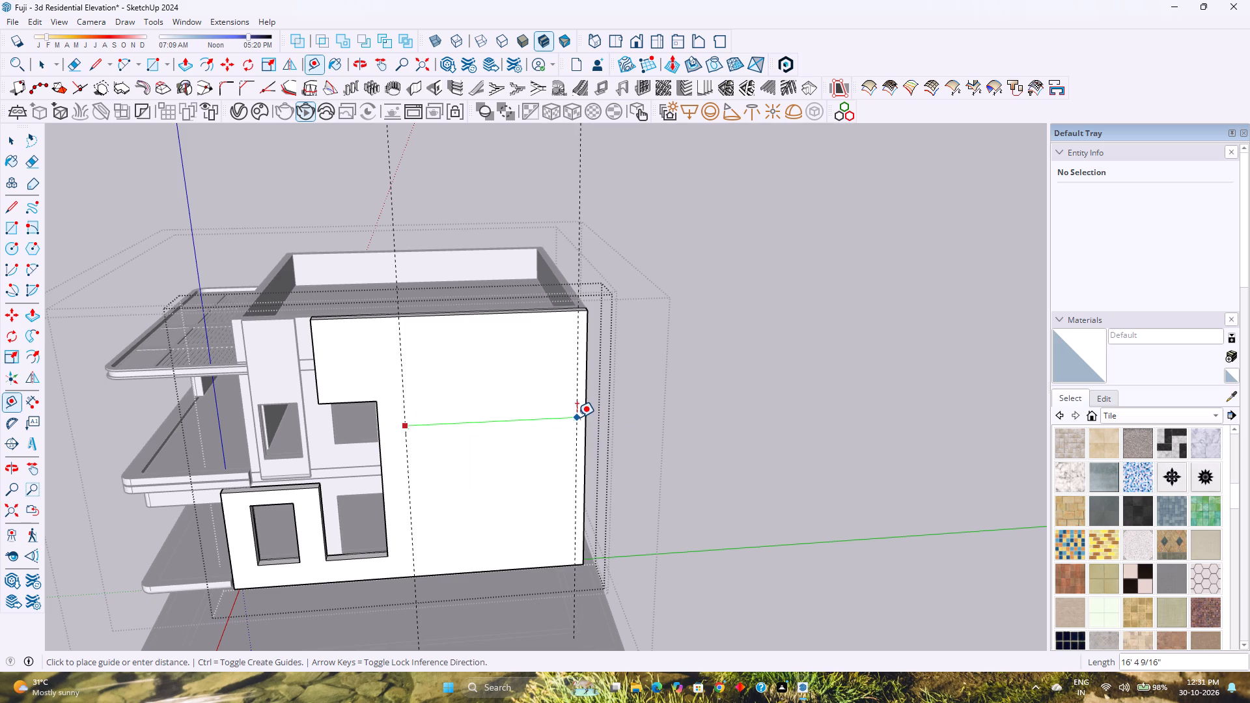
left_click(583, 413)
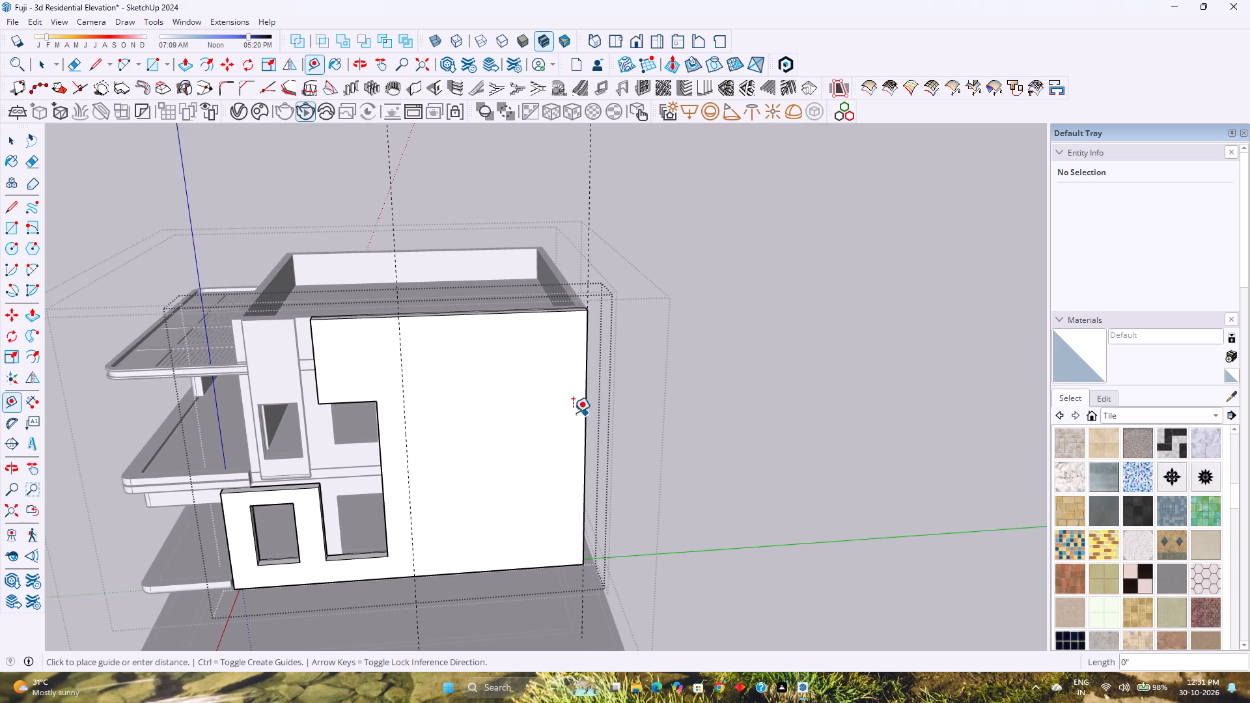
type("2'6\"")
key("Return")
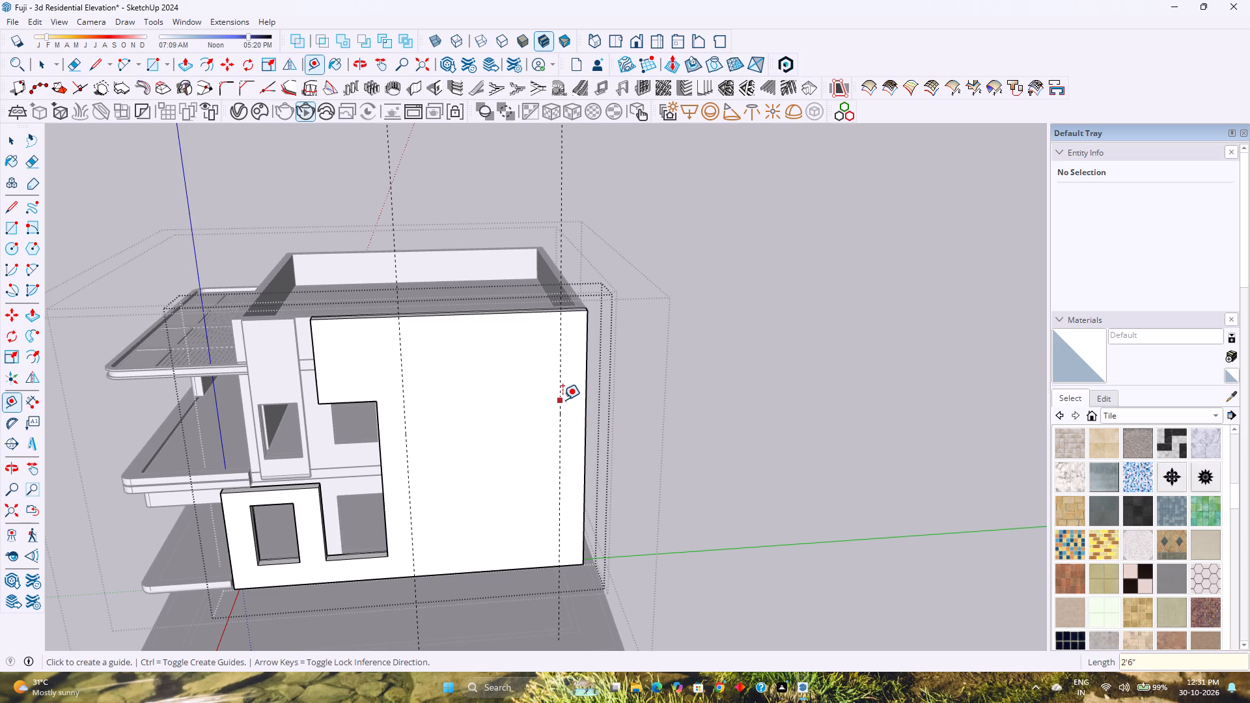
left_click(562, 397)
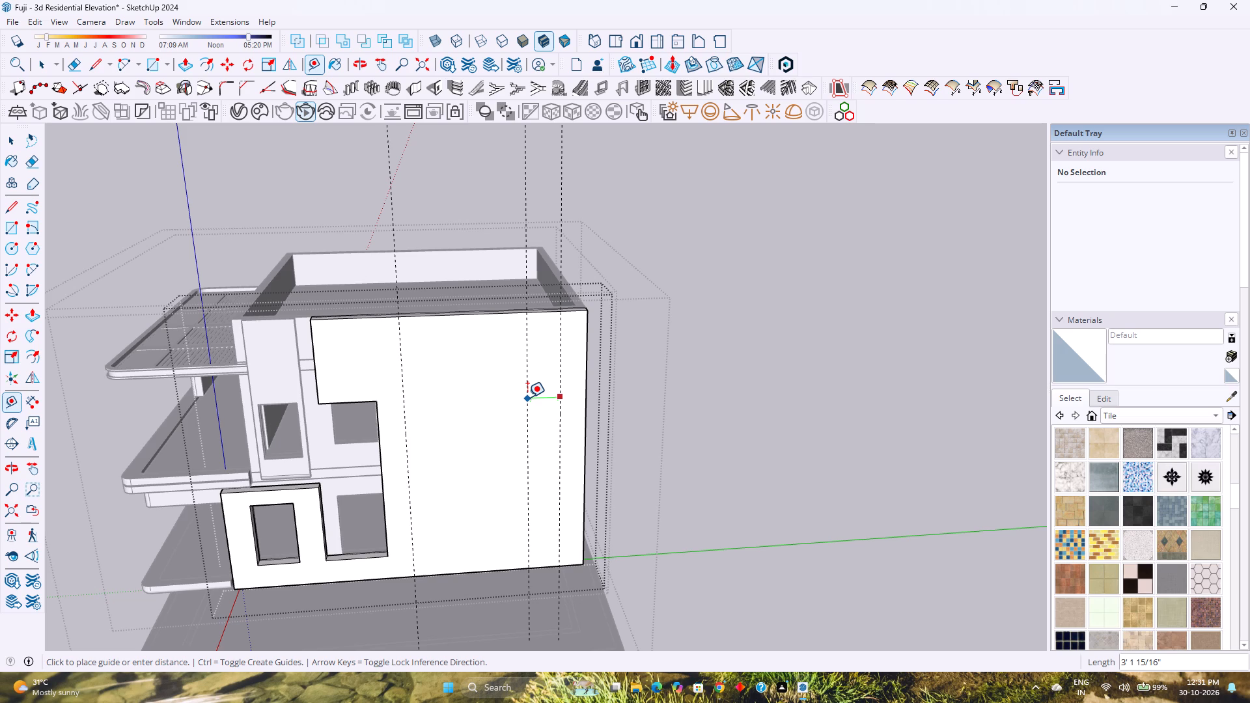
type("4'")
key("Return")
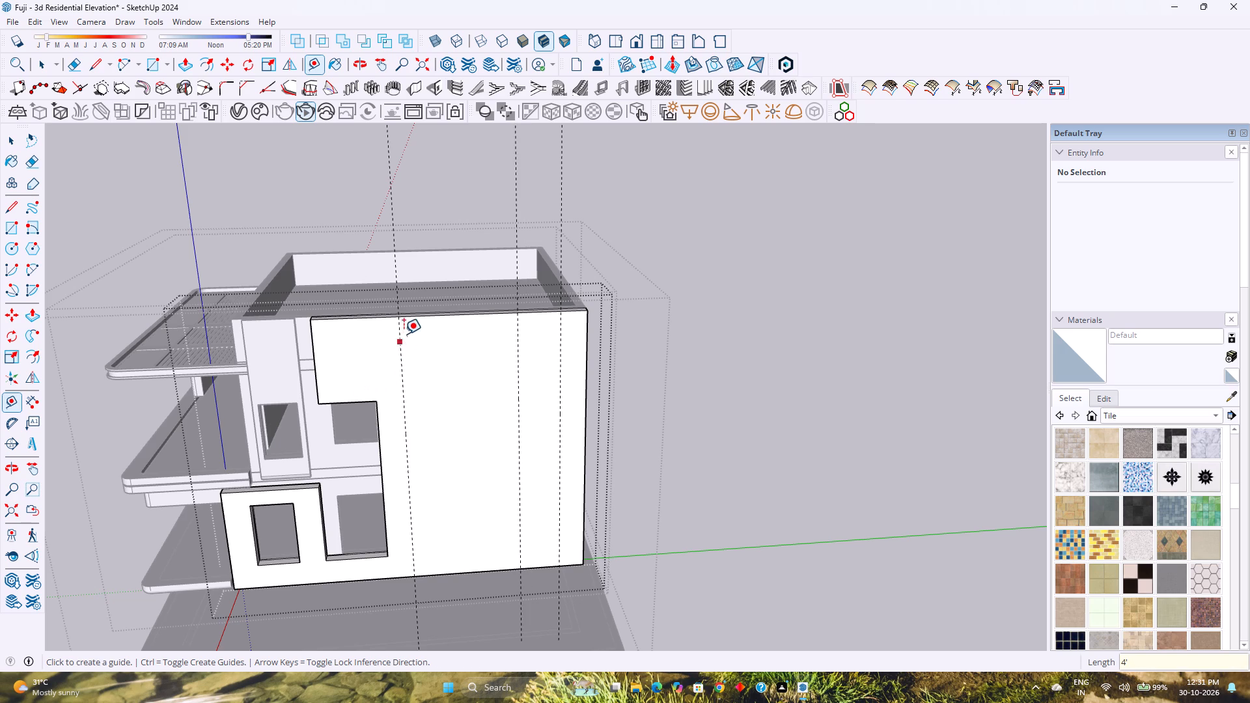
Place a horizontal guide 4' below the side wall panel's top edge.
left_click(413, 318)
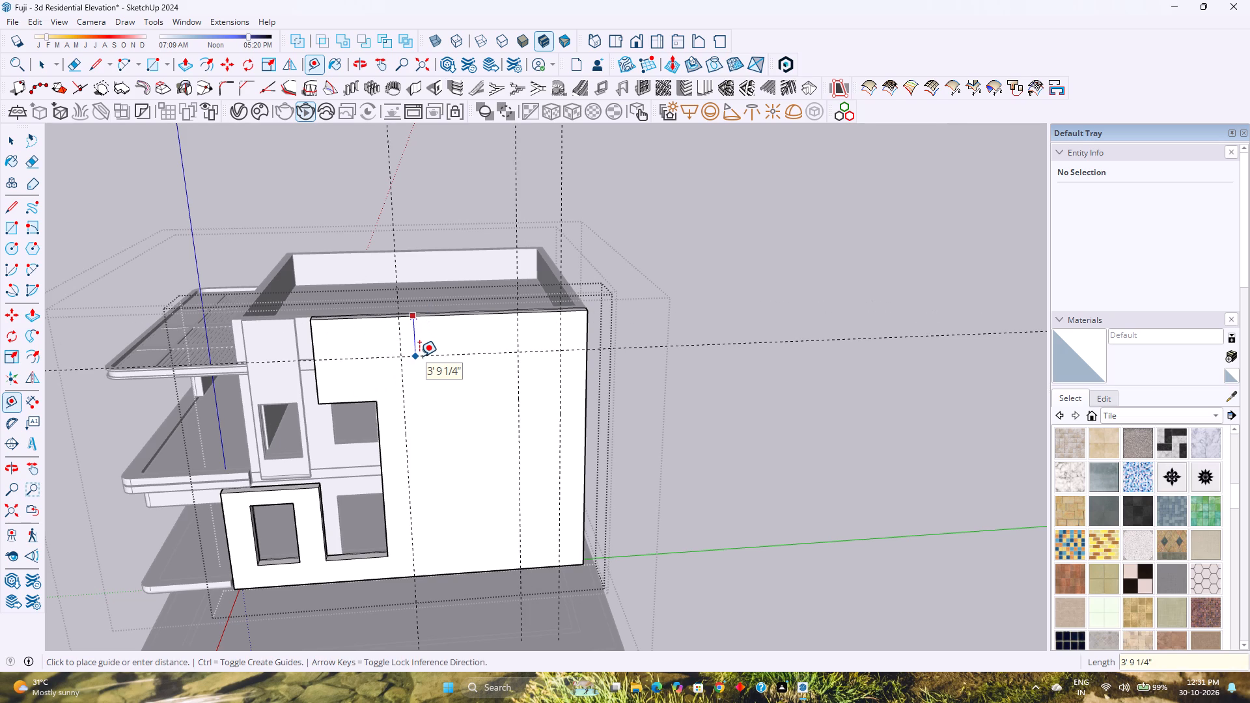
type("4'")
key("Return")
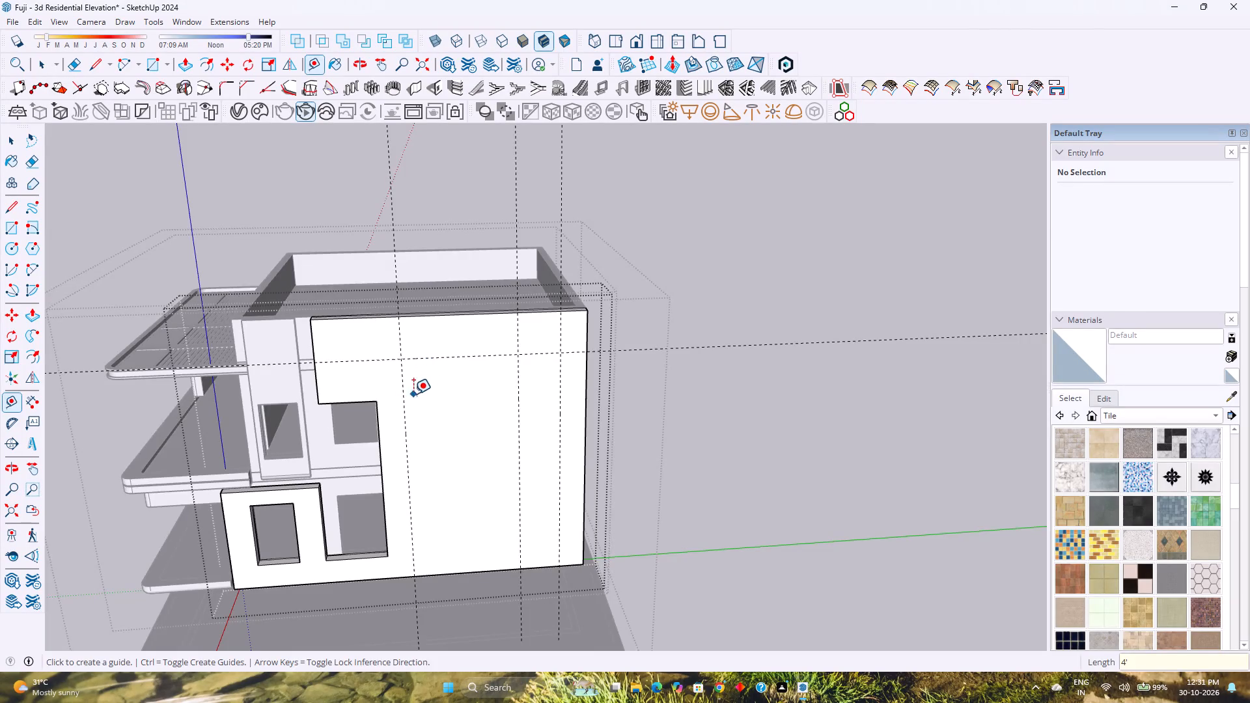
Outline a panel along the guides with a 10' 9" top edge and a rear edge slanting to the rear guide at the wall's base.
middle_click_drag(413, 394, 445, 341)
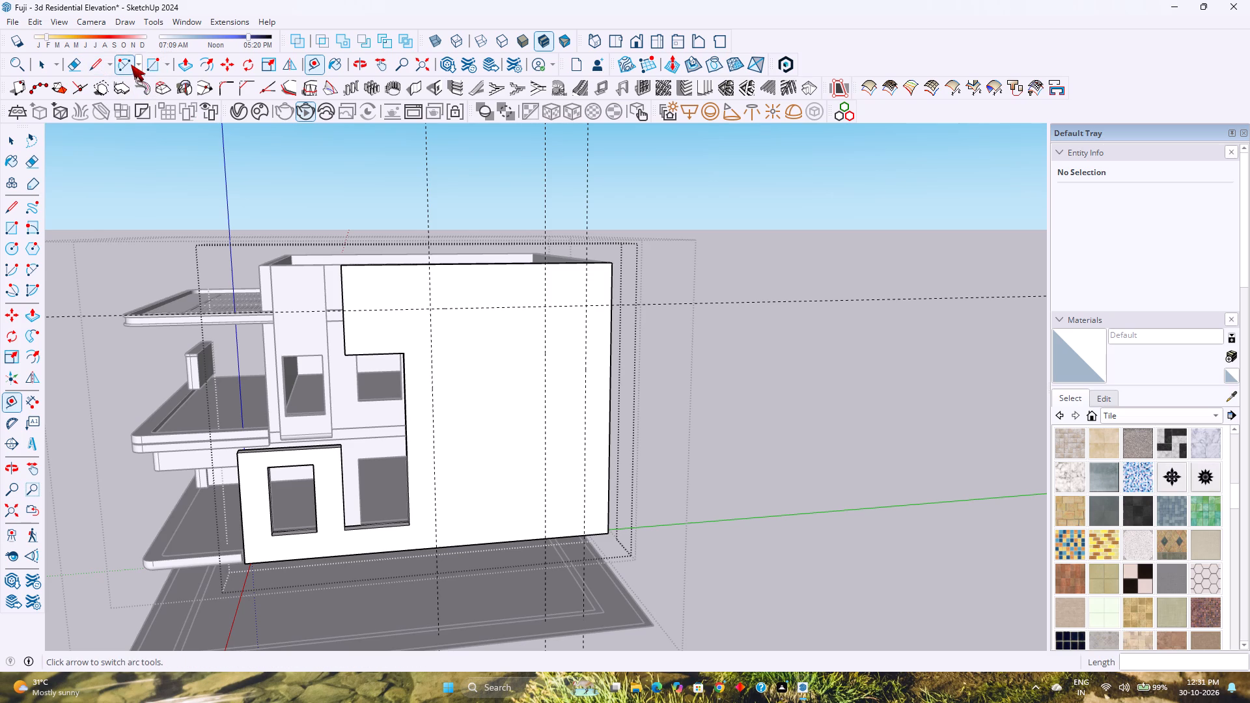
left_click(101, 67)
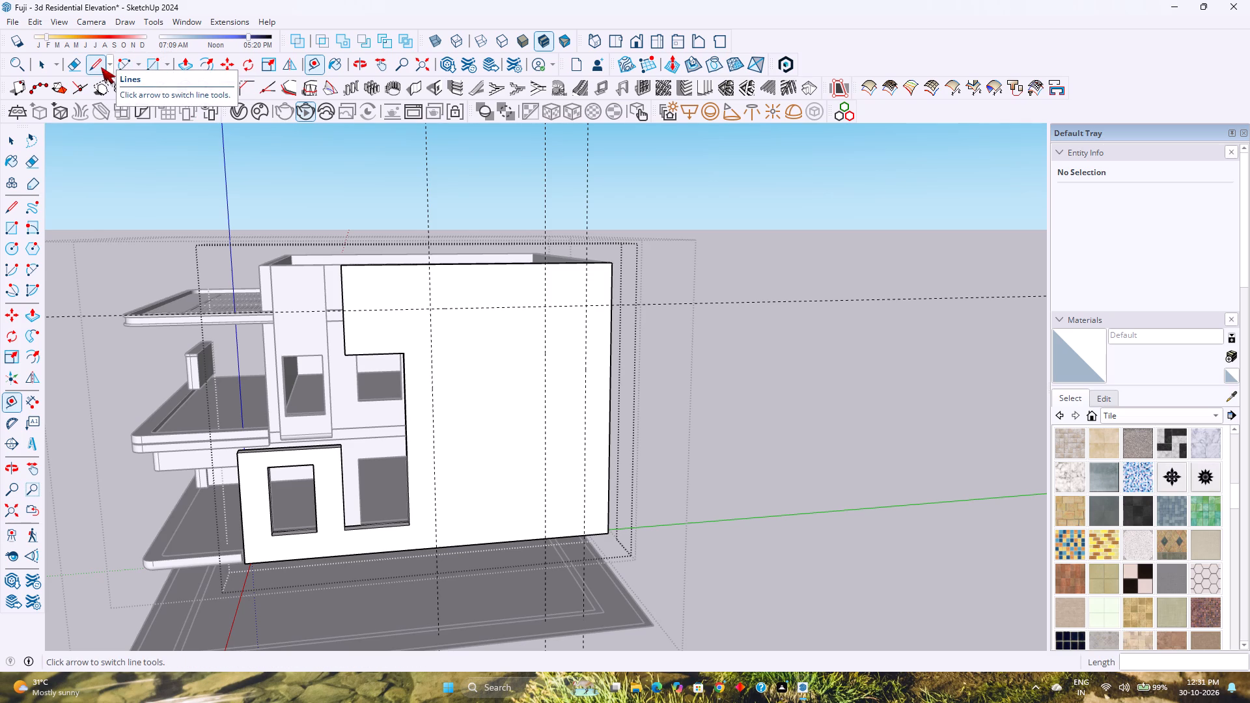
left_click(437, 549)
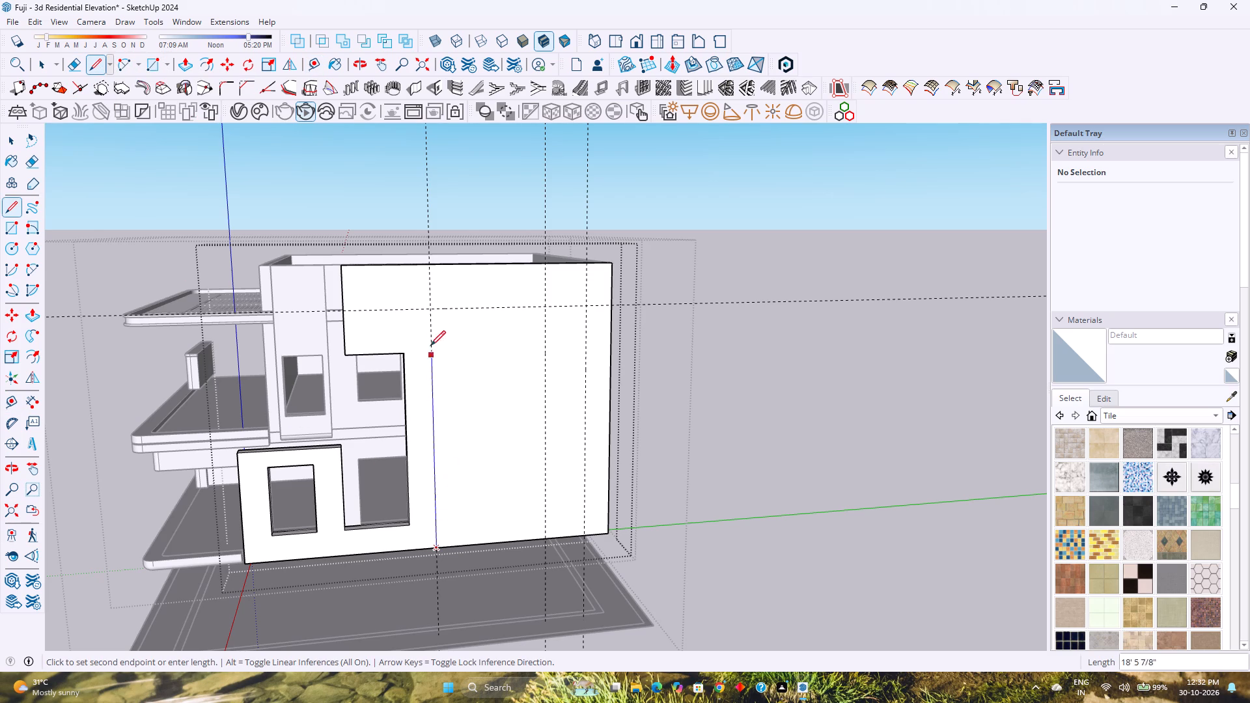
left_click(434, 310)
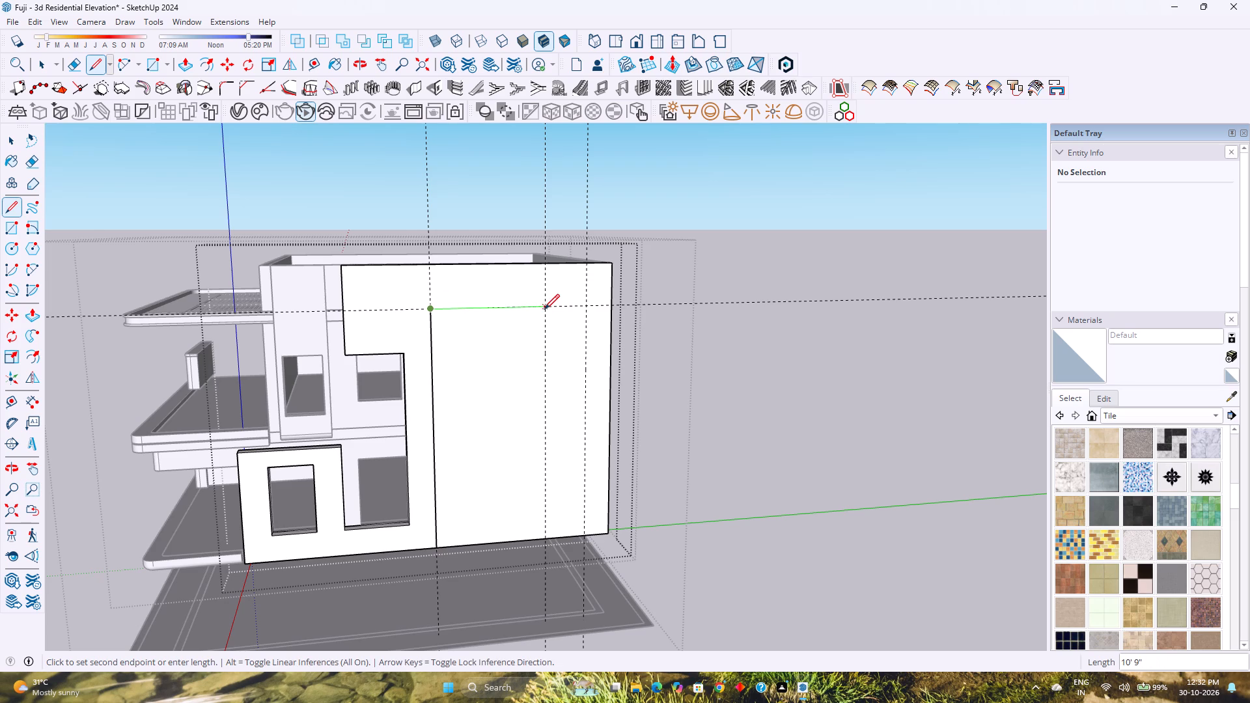
left_click(544, 309)
left_click(587, 533)
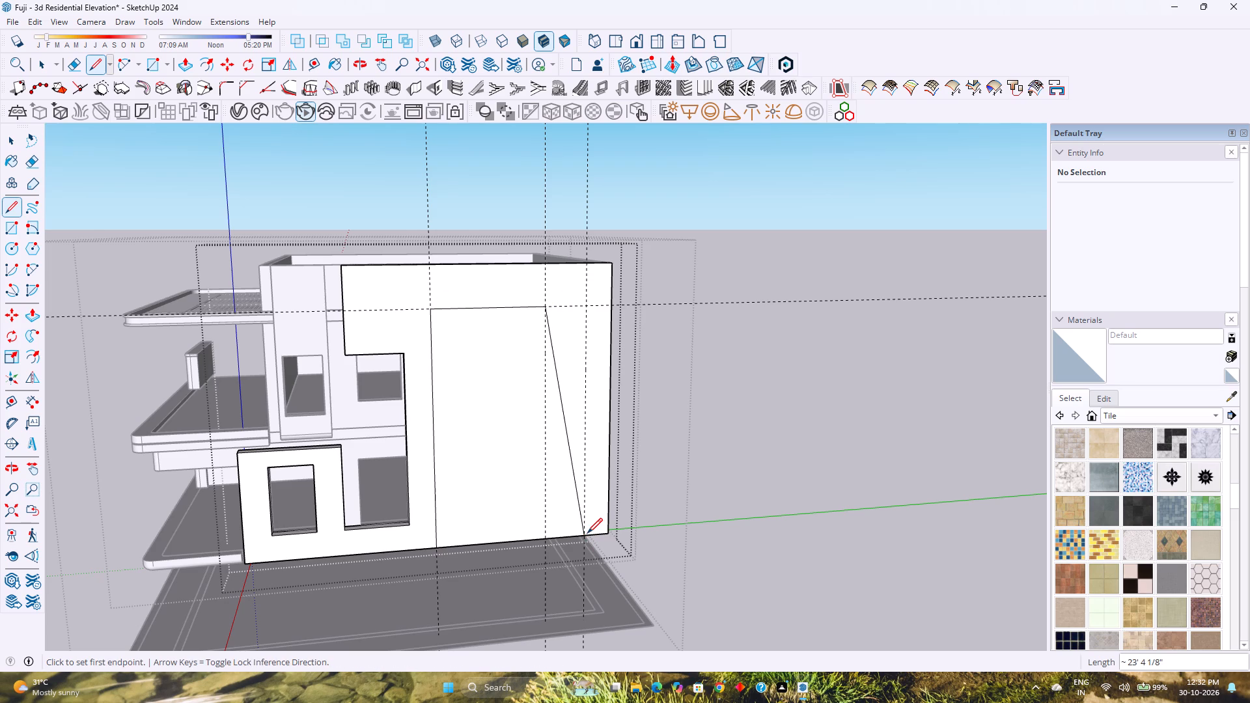
key("space")
Place guides for the outline's slanted upper corner, 2' below its top line and 2' inward from the corner's vertical guide.
middle_click_drag(492, 493, 745, 435)
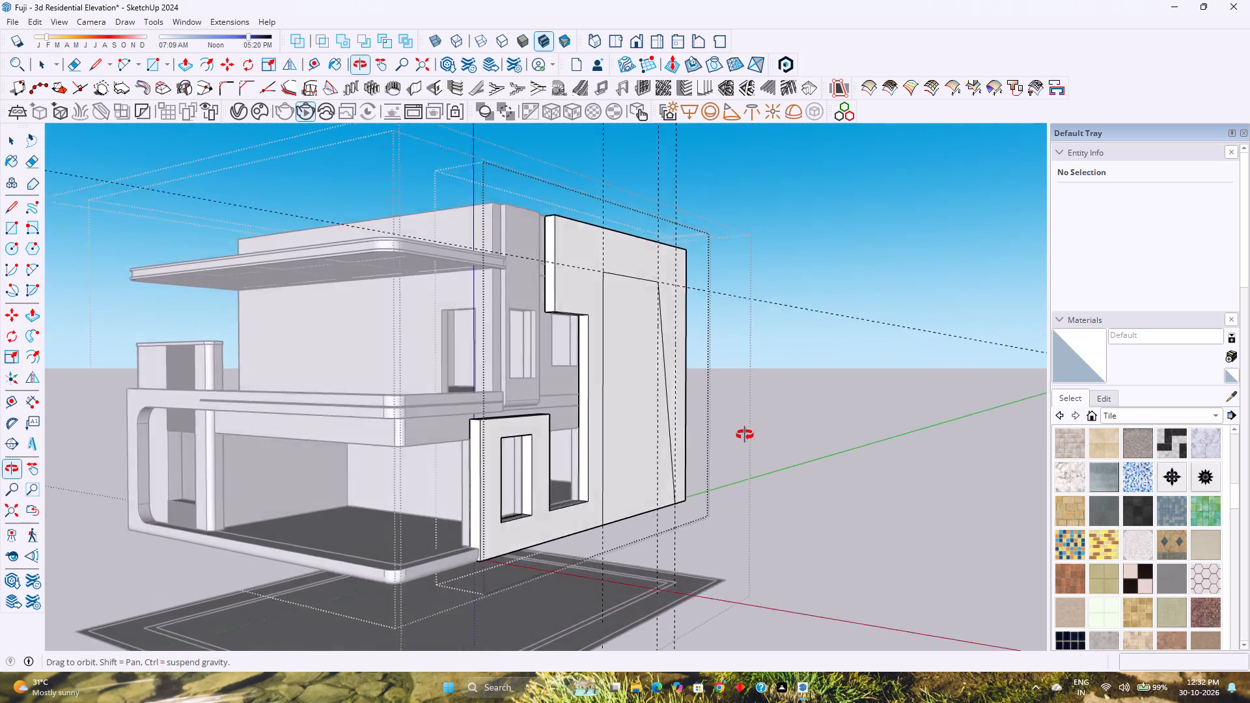
middle_click_drag(745, 435, 760, 429)
scroll(694, 317, "up", 5)
middle_click_drag(672, 313, 479, 359)
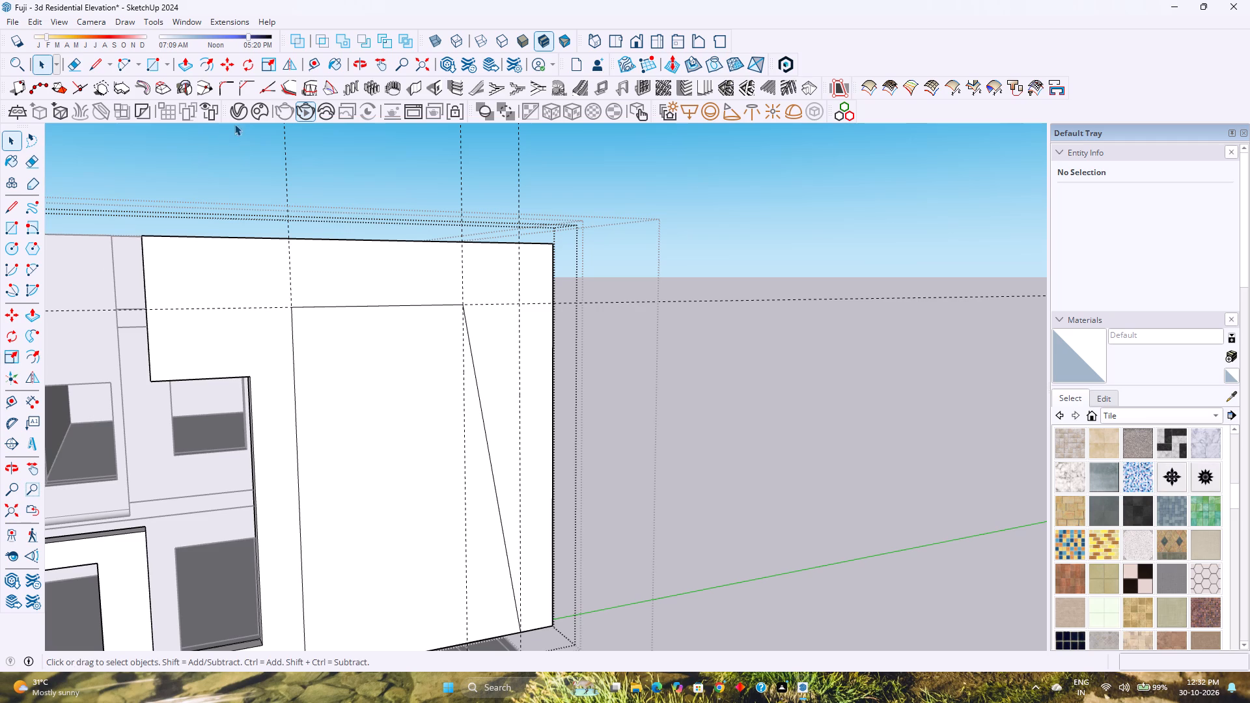
left_click(313, 70)
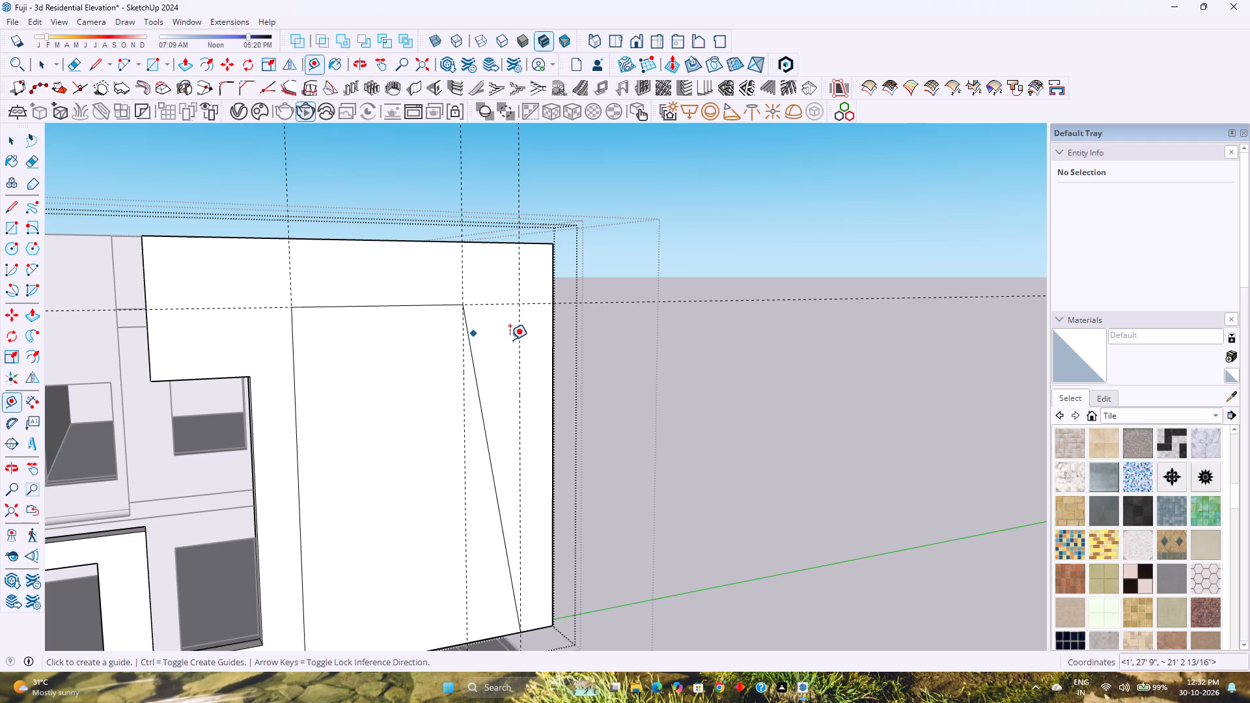
left_click(538, 305)
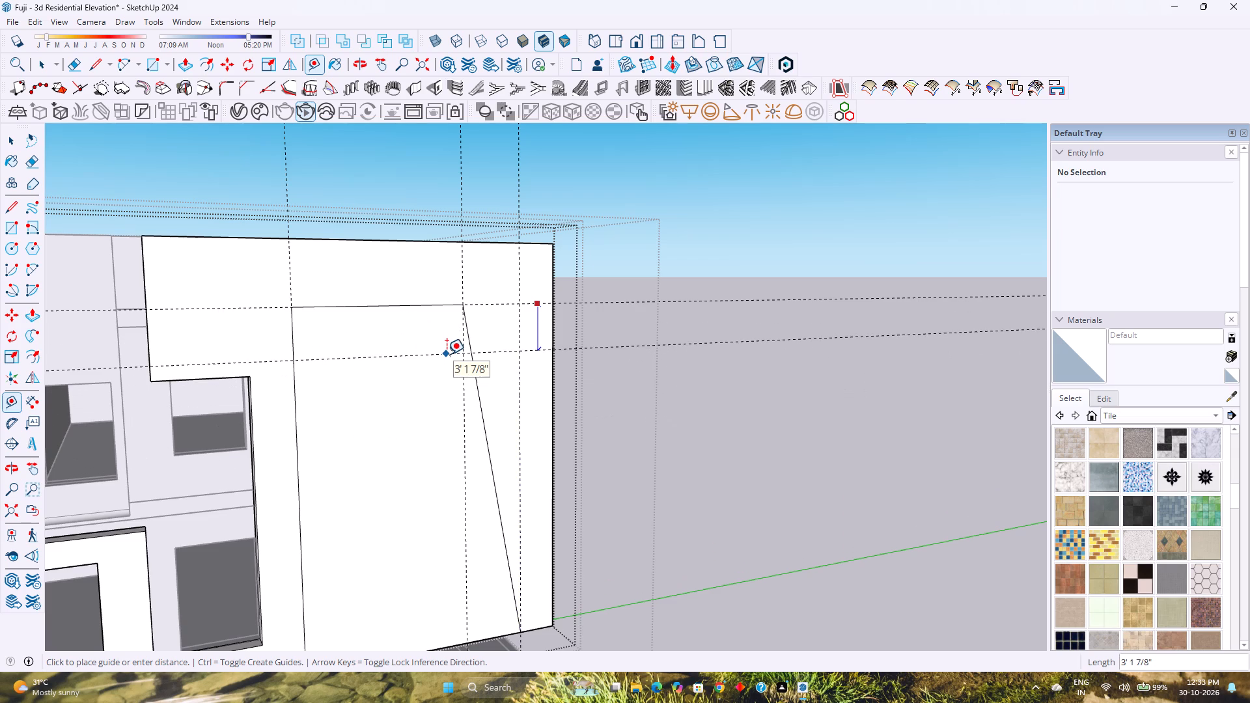
type("2'")
key("Return")
scroll(446, 354, "up", 5)
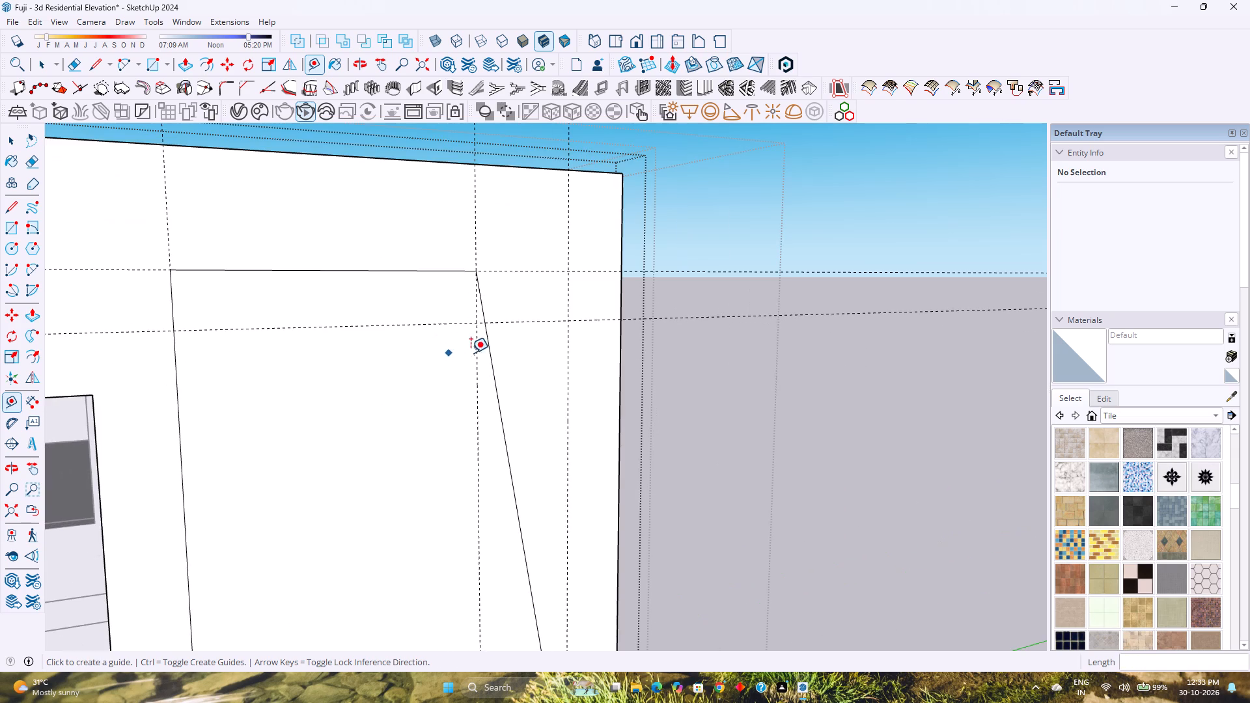
left_click(479, 363)
type("2'")
key("Return")
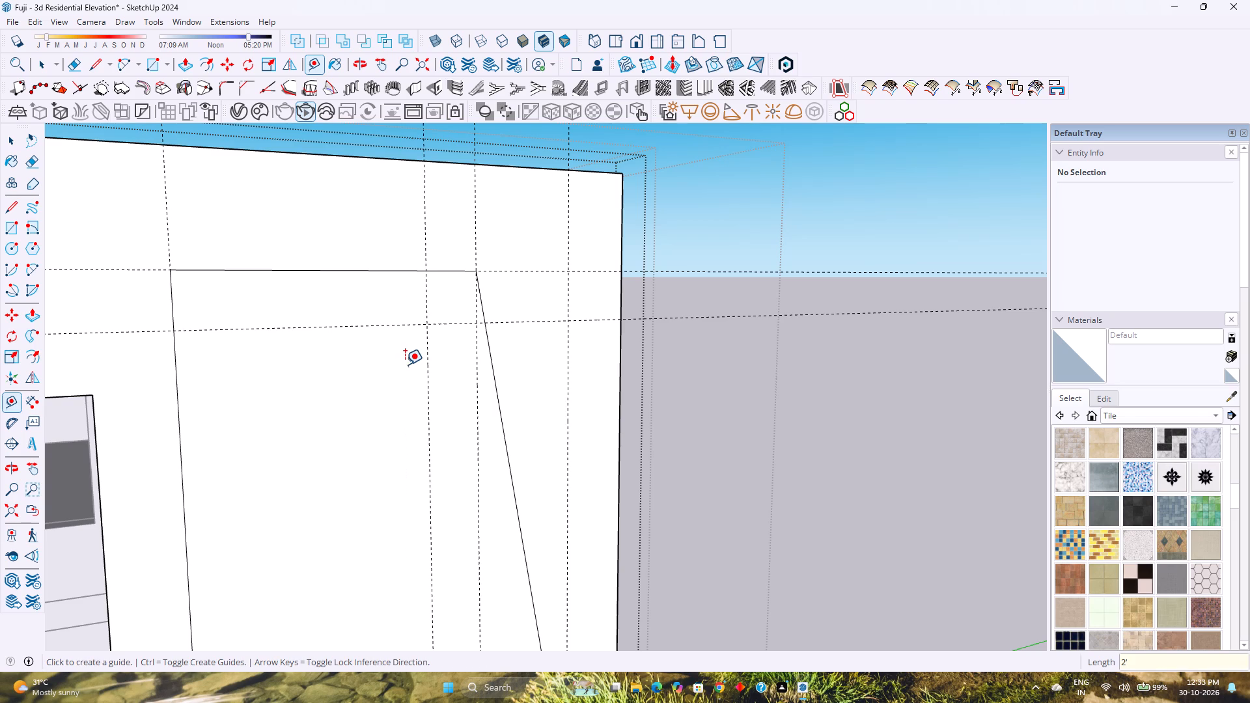
Round the outline's slanted upper corner with a tangent arc of about 2' 4 9/16" radius between the new guides, trimming the corner.
scroll(405, 365, "up", 5)
middle_click_drag(471, 340, 413, 392)
middle_click(413, 392)
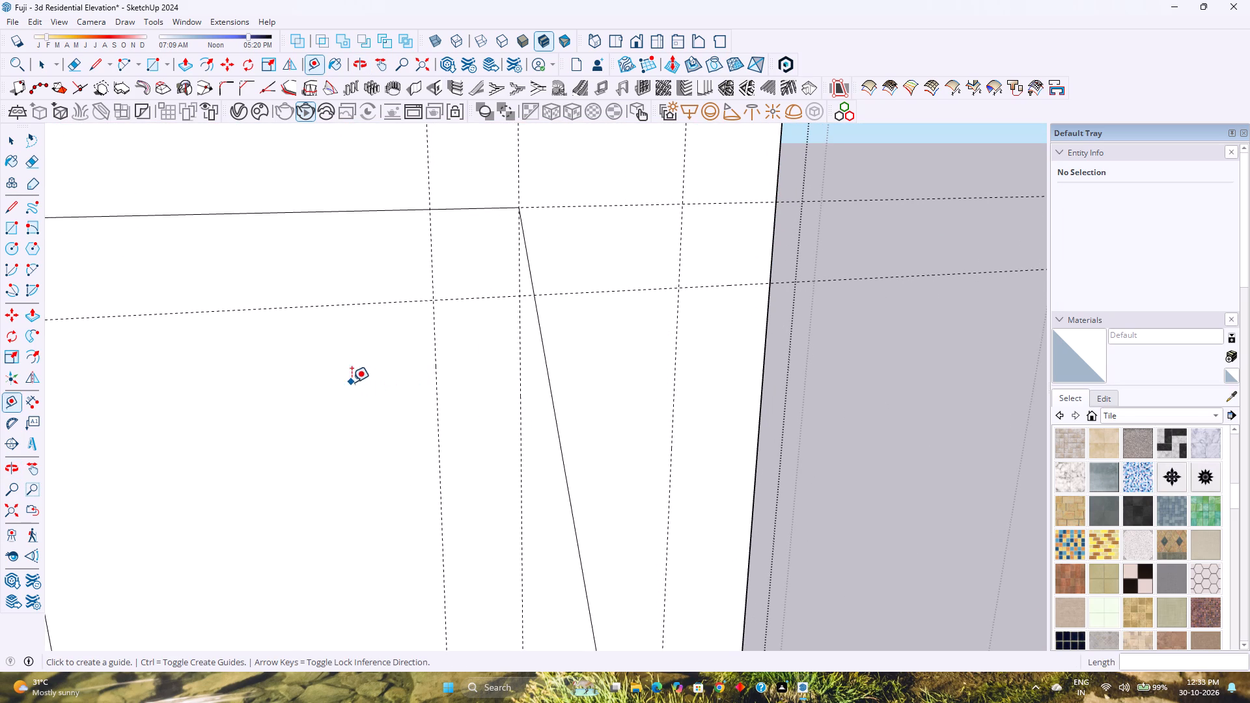
key("a")
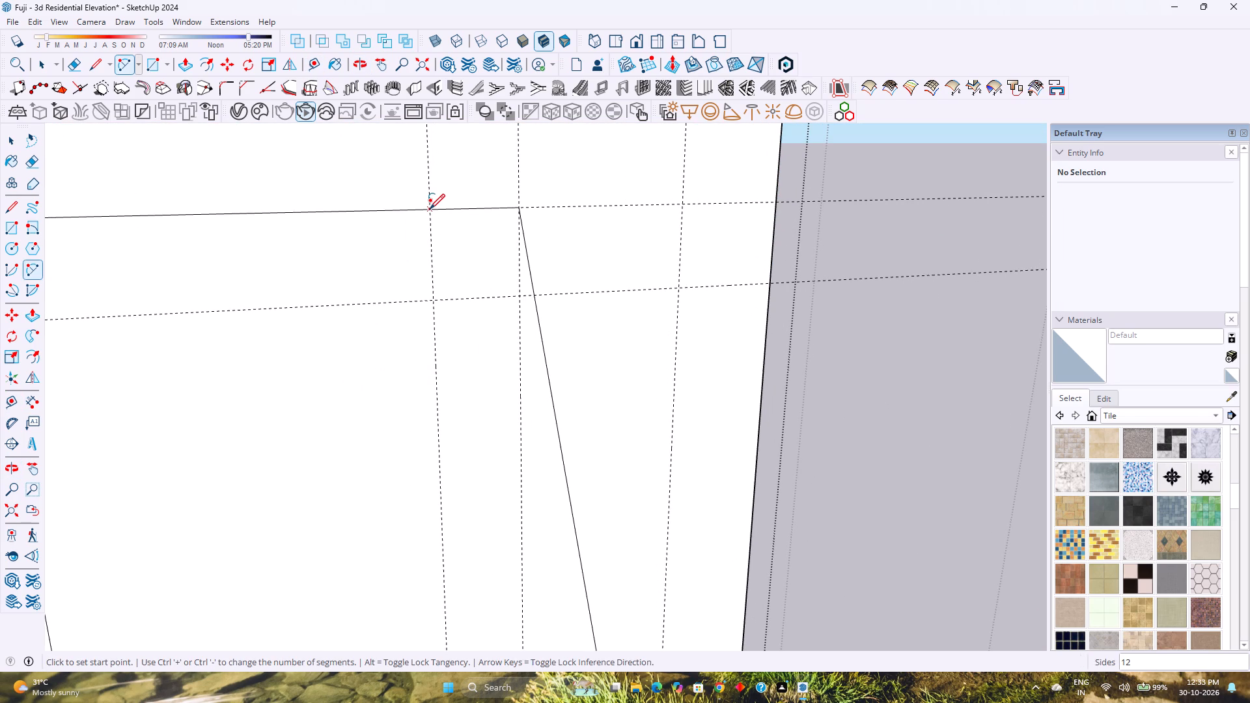
left_click(430, 209)
double_click(537, 295)
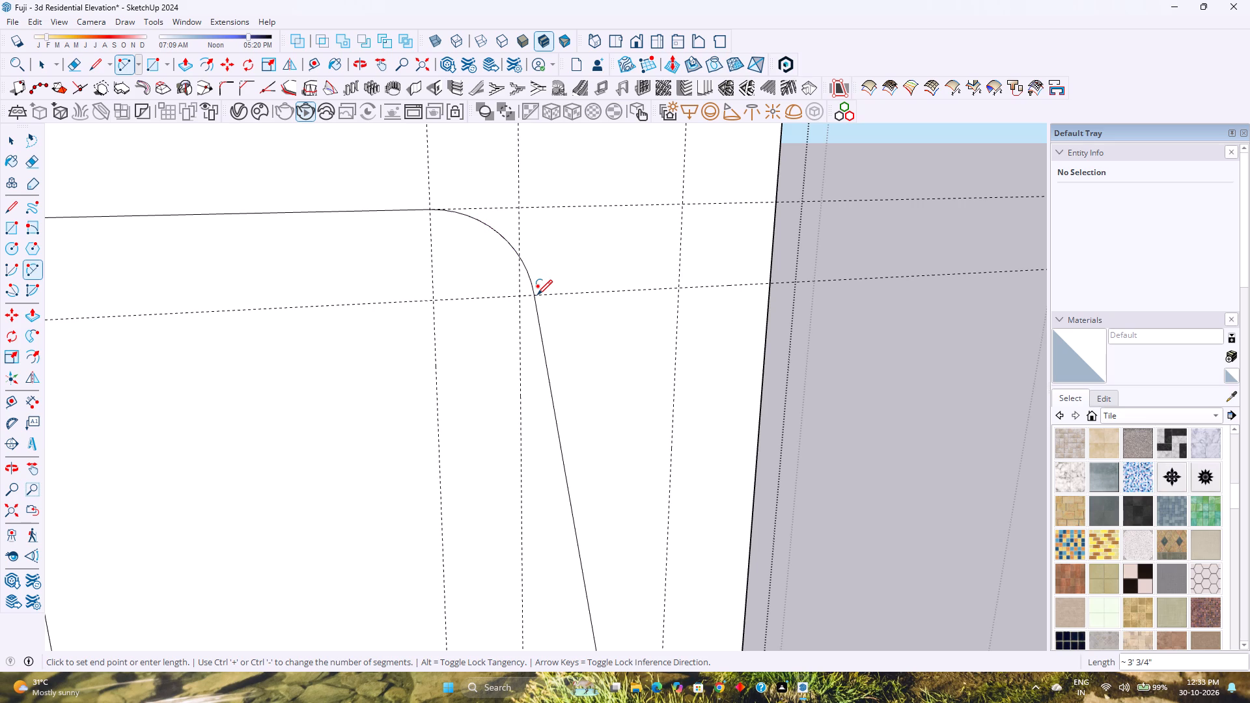
key("space")
Set the rounded corner arc's segment count to 150.
left_click(507, 241)
scroll(525, 263, "down", 3)
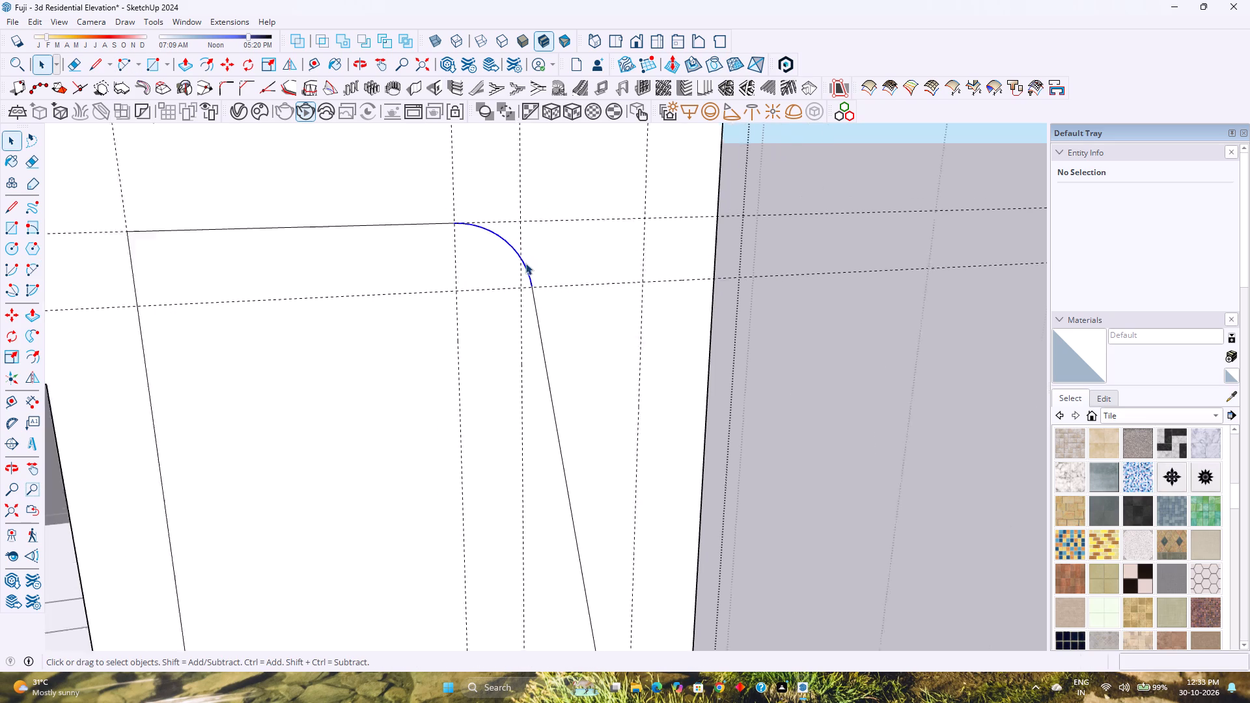
scroll(525, 263, "down", 1)
scroll(714, 336, "down", 2)
middle_click_drag(587, 366, 706, 335)
scroll(710, 335, "down", 3)
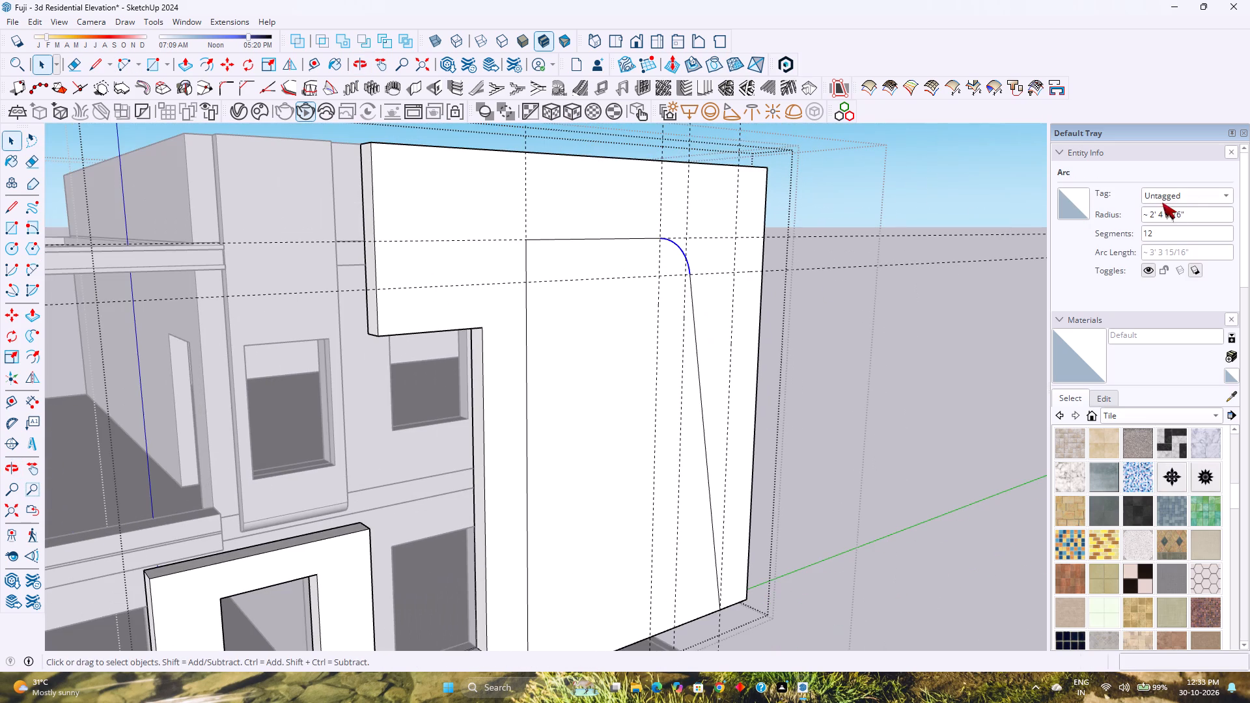
left_click(1163, 238)
key("0")
key("Return")
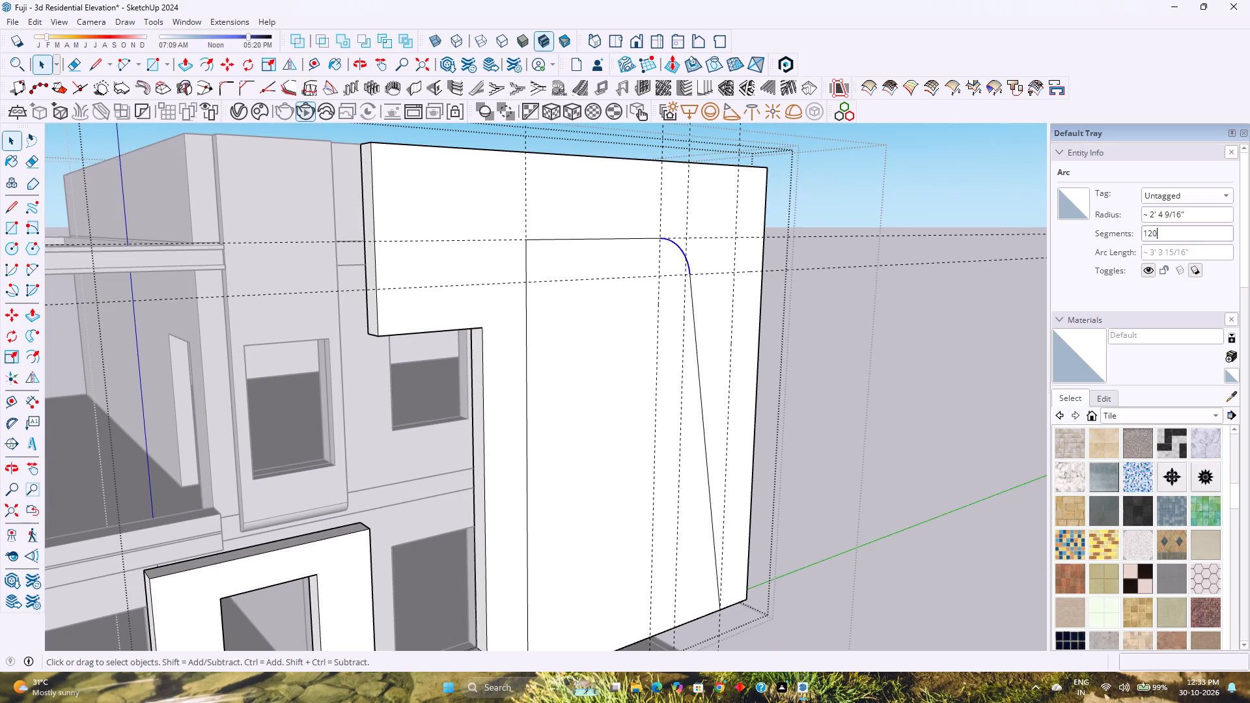
left_click(1163, 238)
left_click(1166, 243)
double_click(1176, 230)
type("1510")
key("BackSpace")
key("BackSpace")
key("0")
key("Return")
Recess the outlined tapered face 11" into the side wall panel with Push/Pull.
left_click(607, 387)
scroll(618, 383, "down", 2)
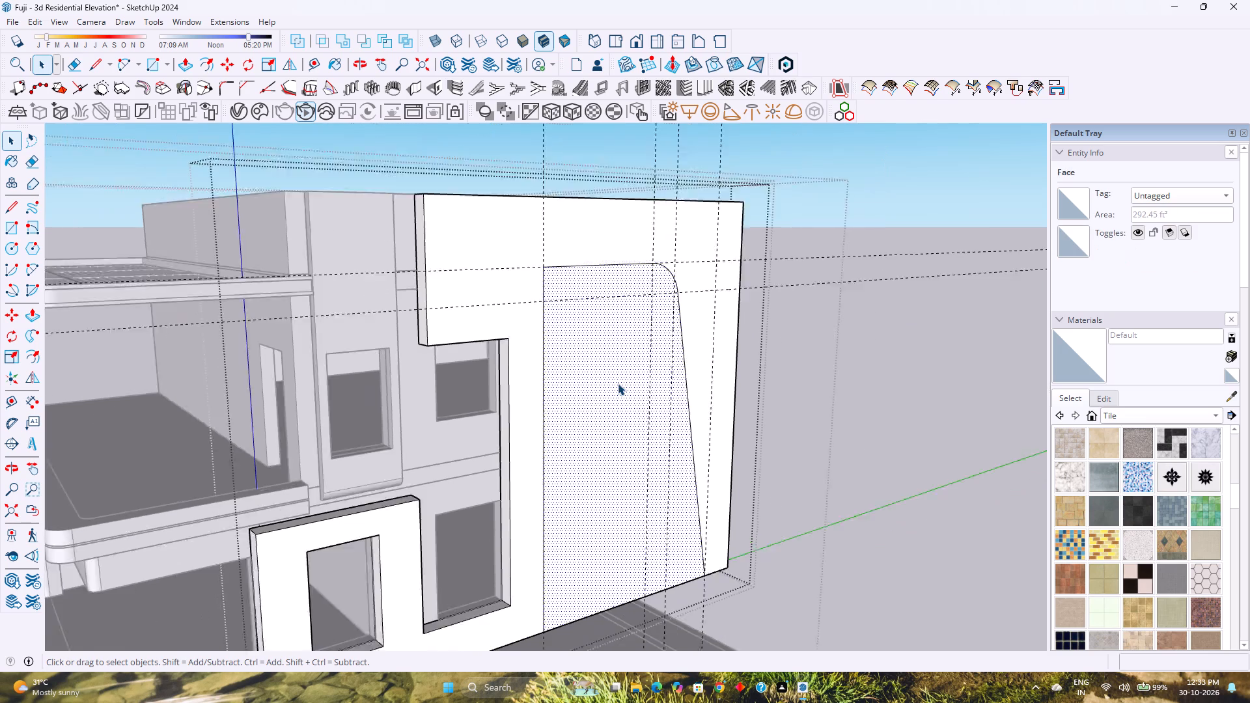
scroll(618, 383, "down", 2)
middle_click_drag(605, 383, 557, 404)
key("p")
left_click(557, 404)
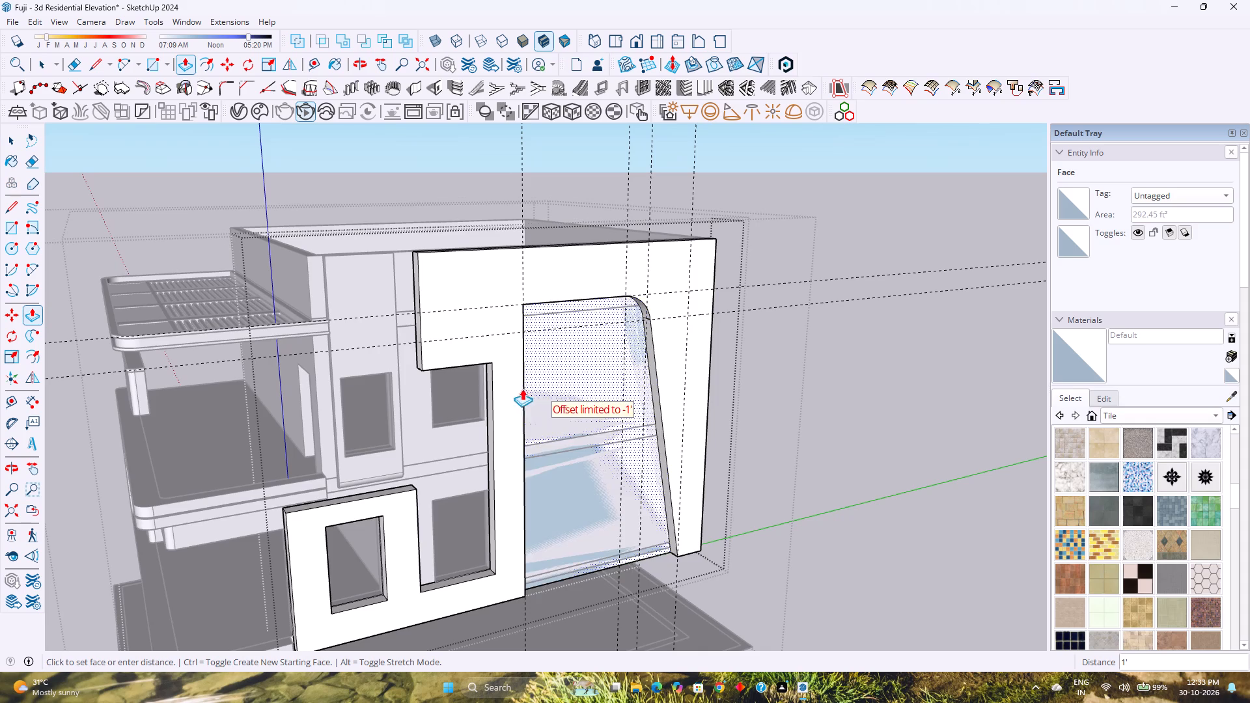
scroll(432, 363, "up", 3)
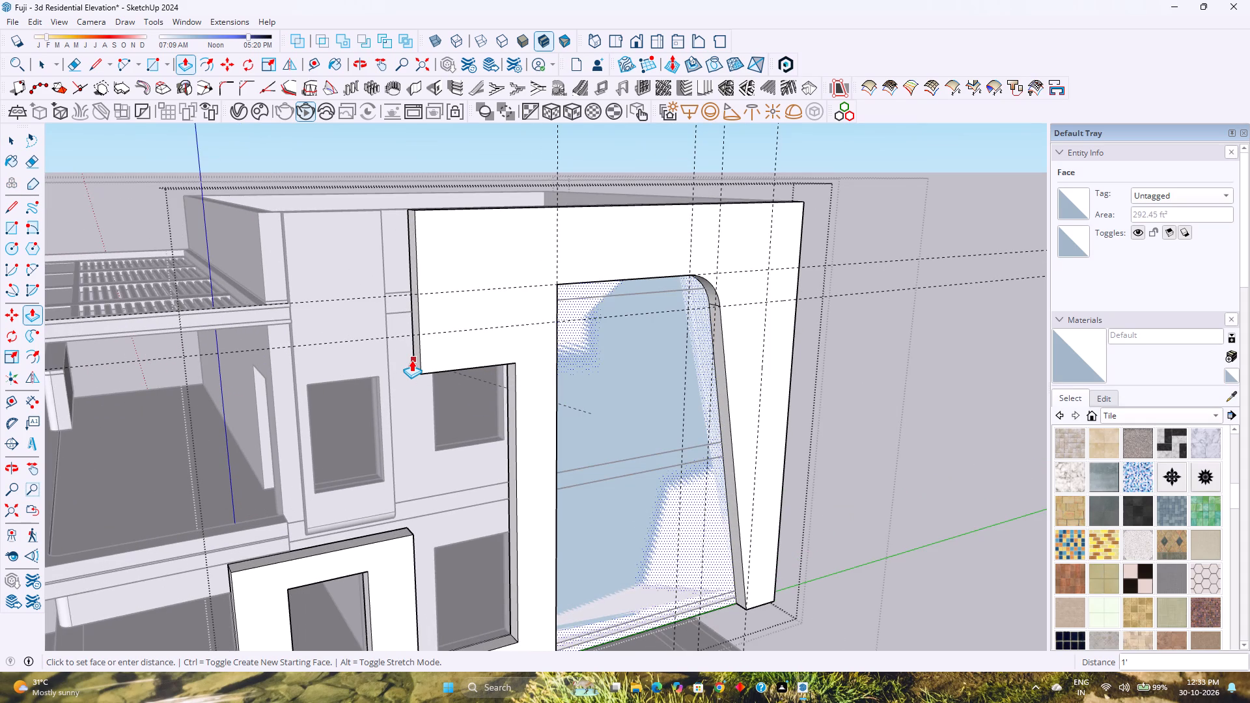
type("11")
key("Return")
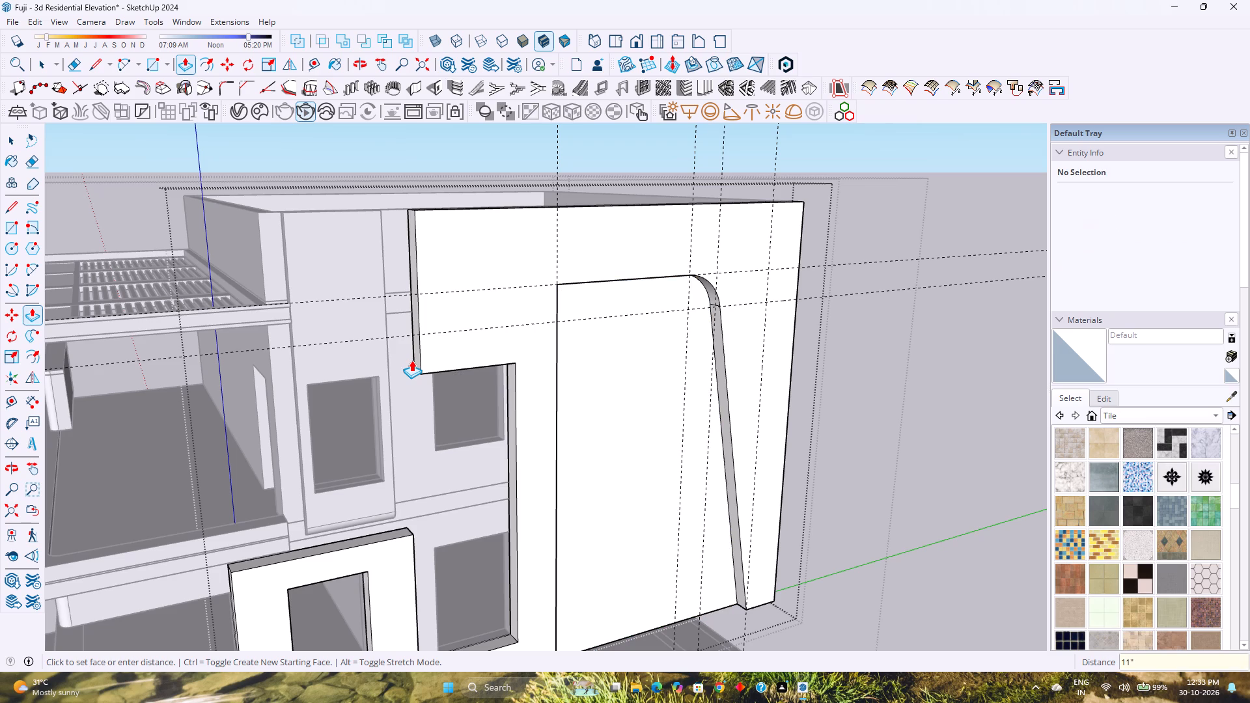
key("space")
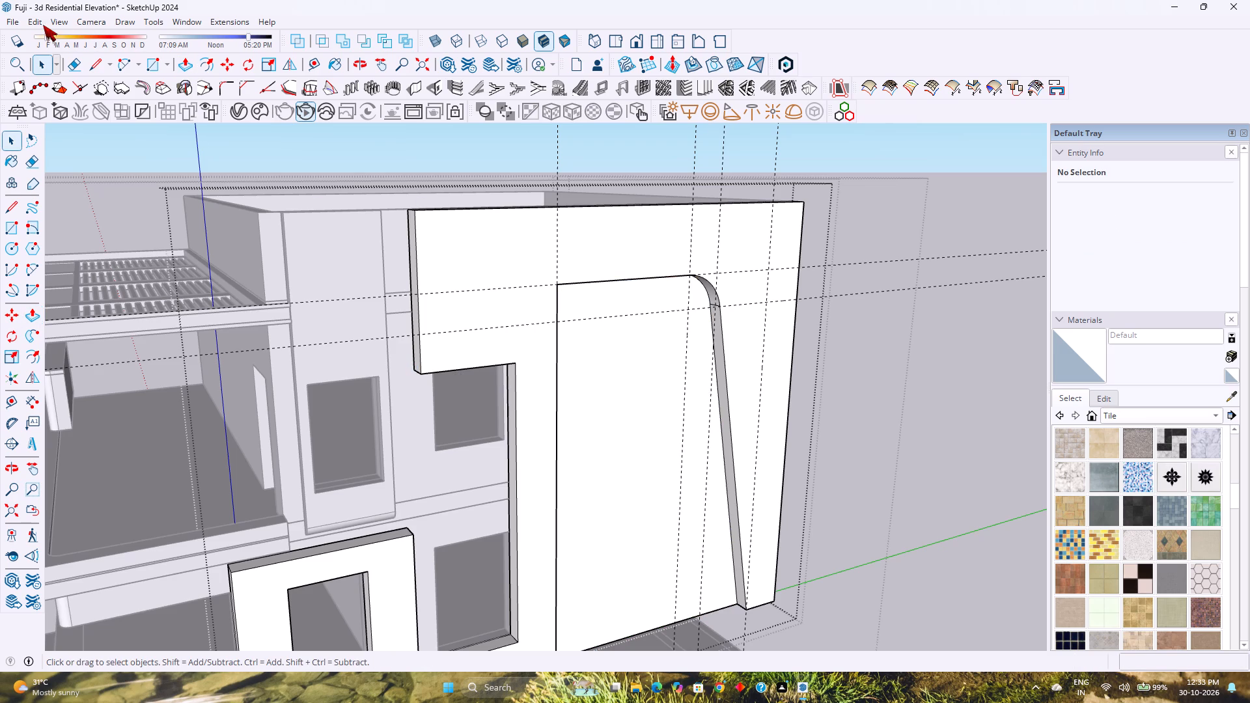
Delete all the guides from the model.
left_click(40, 24)
left_click(142, 158)
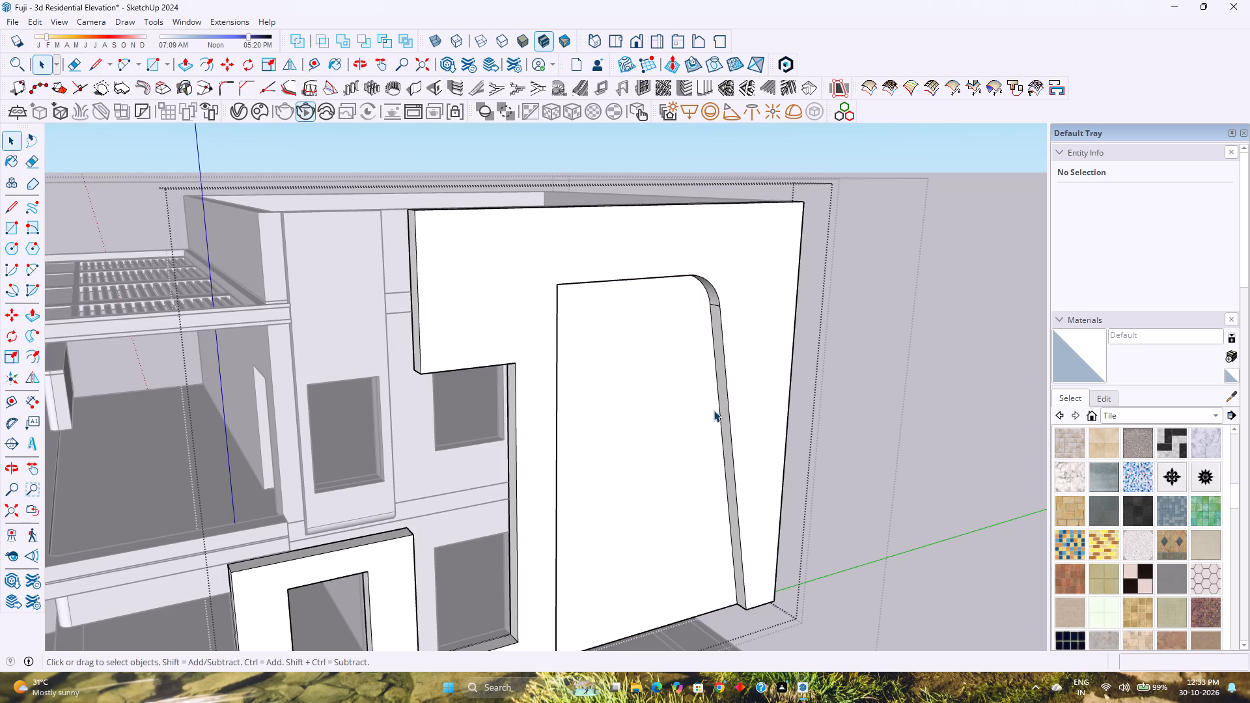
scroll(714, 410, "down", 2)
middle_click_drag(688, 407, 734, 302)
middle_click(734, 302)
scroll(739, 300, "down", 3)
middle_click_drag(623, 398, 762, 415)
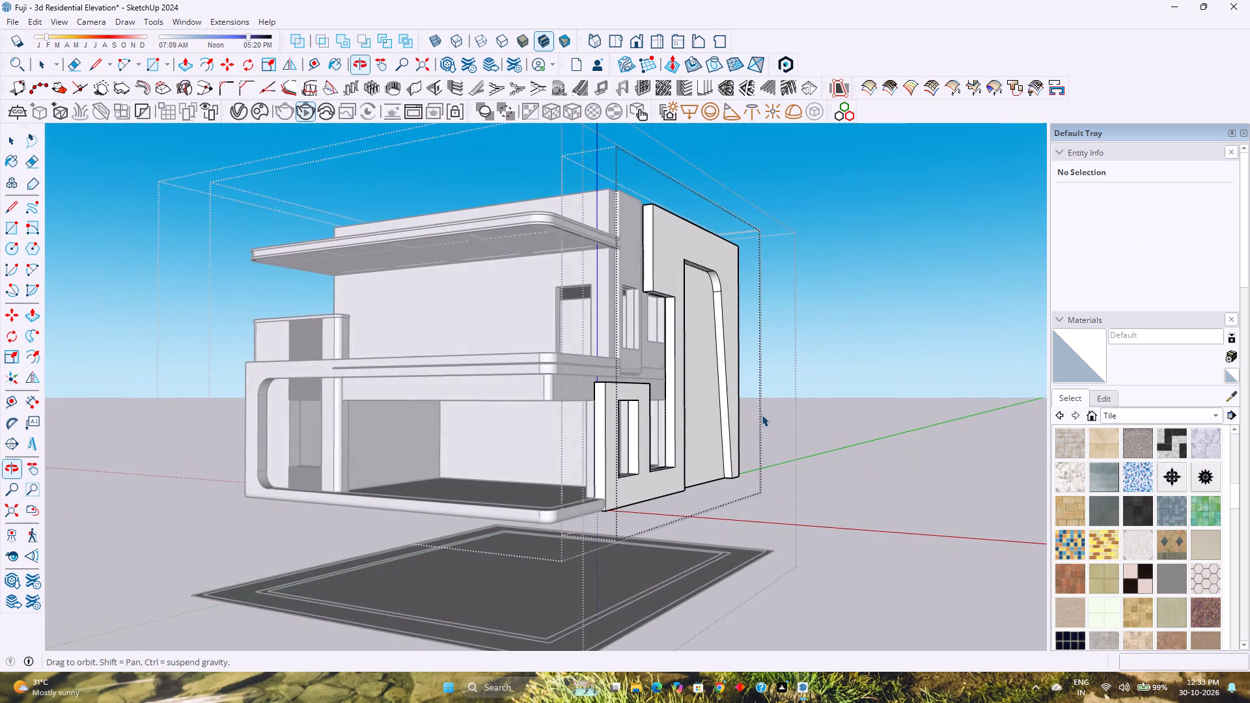
Examine the recessed tapered panel and the surrounding side wall face from the side and at an angle.
middle_click_drag(762, 415, 761, 415)
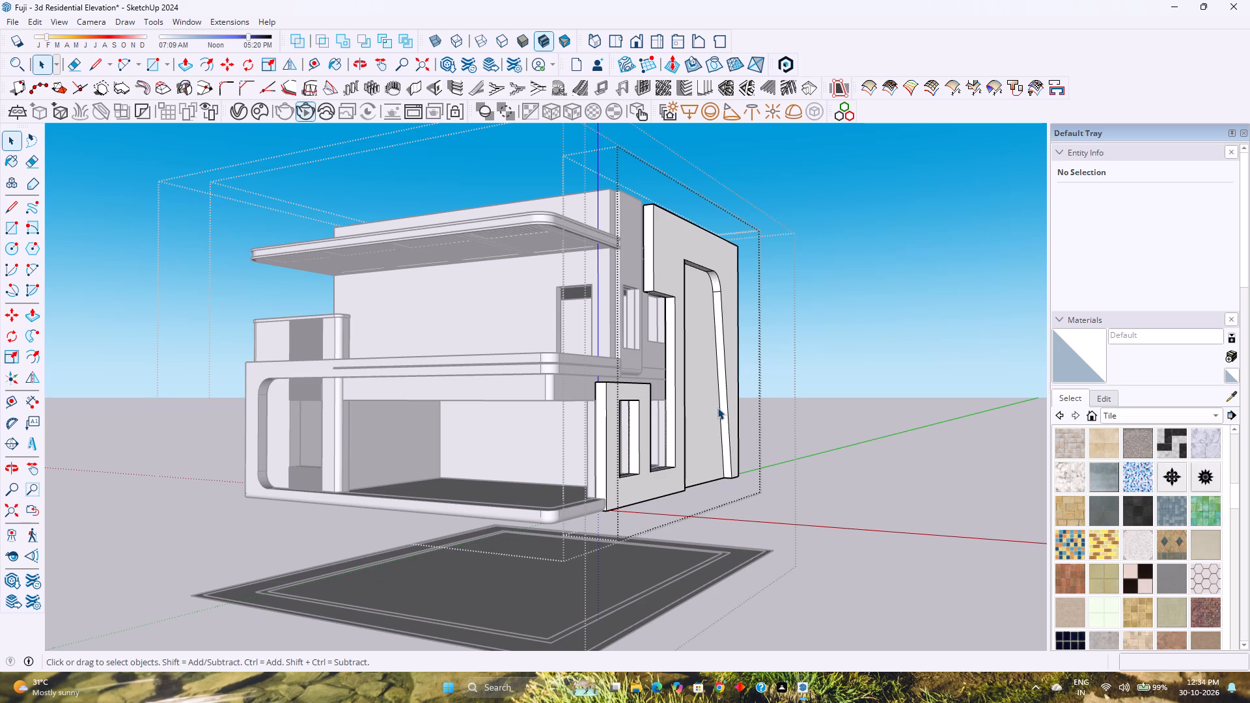
middle_click_drag(717, 407, 376, 419)
scroll(596, 368, "up", 2)
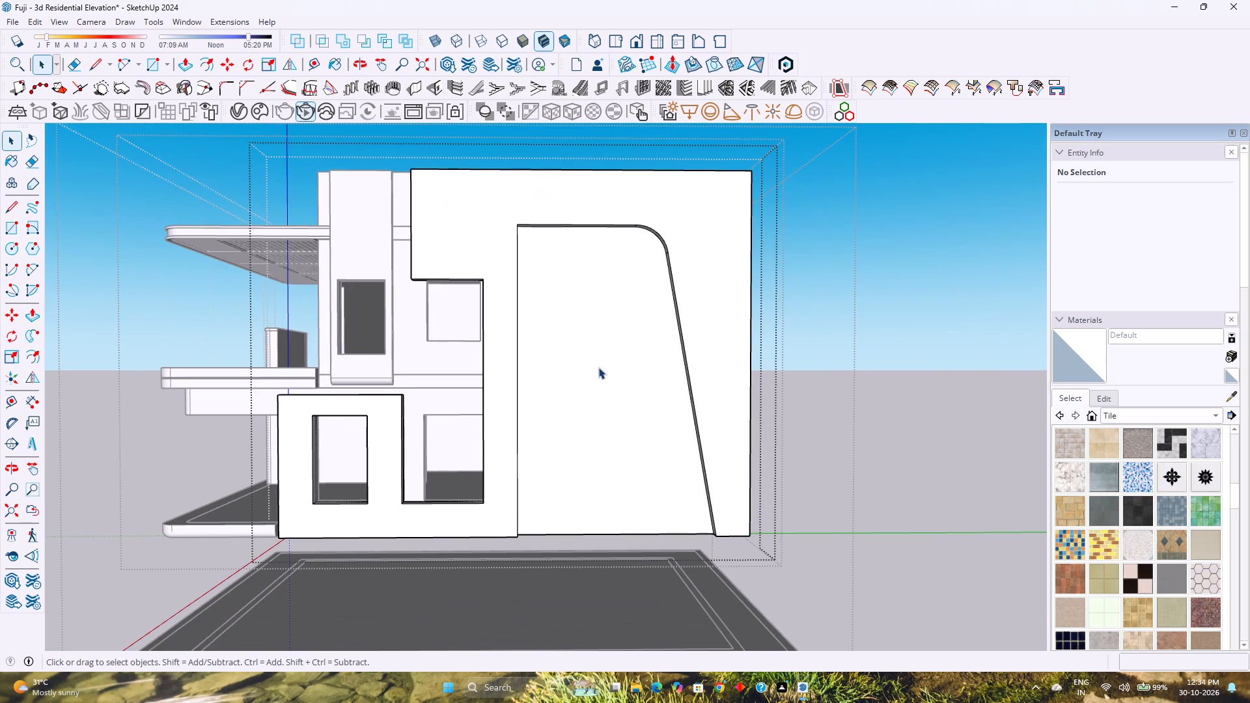
left_click(598, 367)
scroll(598, 367, "up", 3)
middle_click_drag(595, 367, 590, 385)
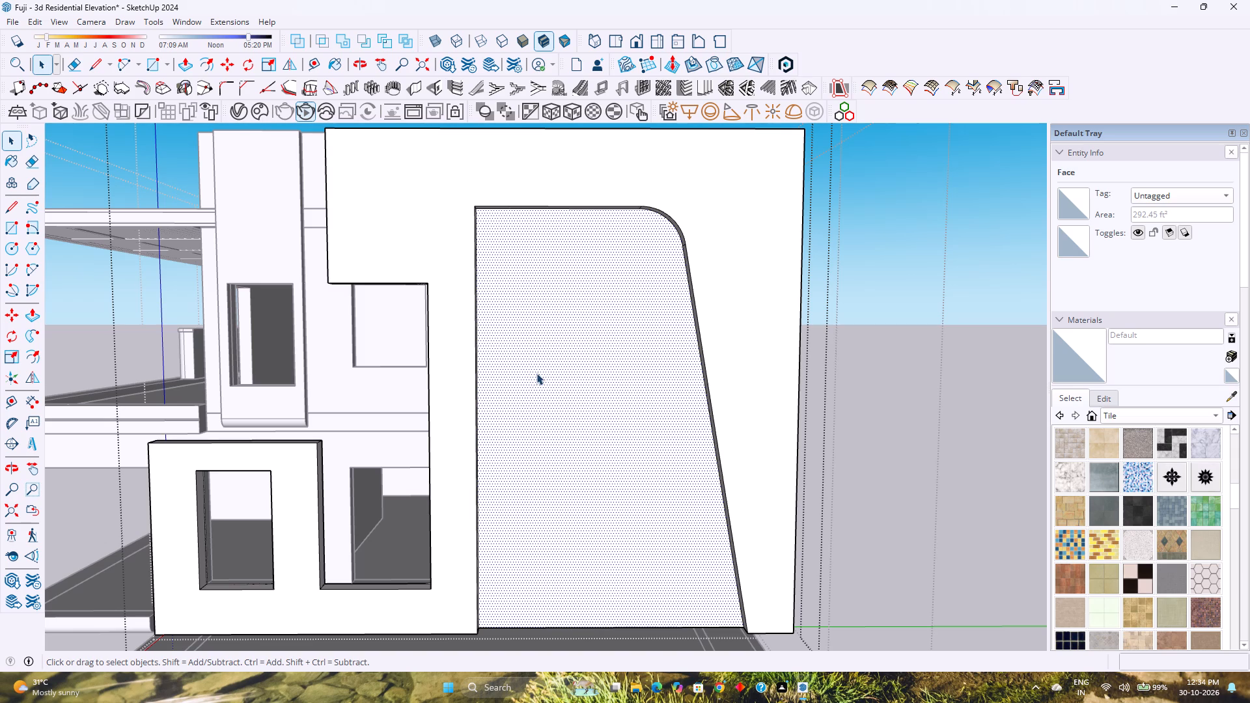
scroll(523, 356, "down", 2)
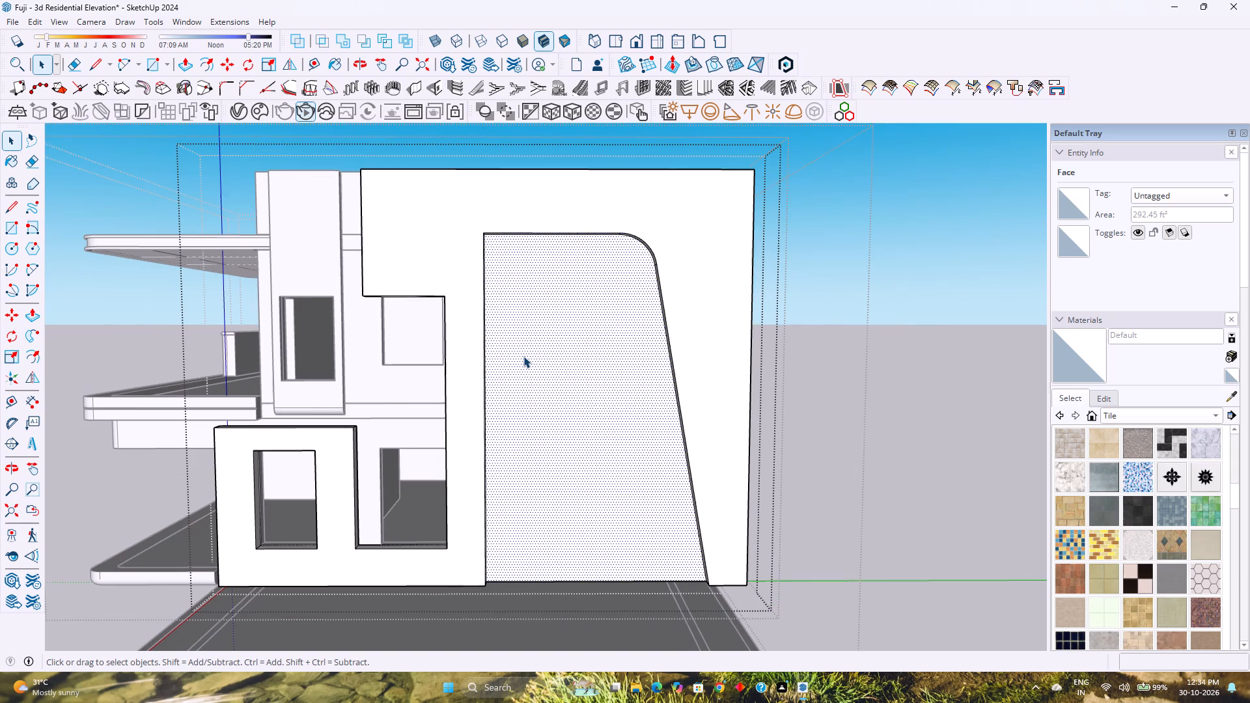
left_click(724, 323)
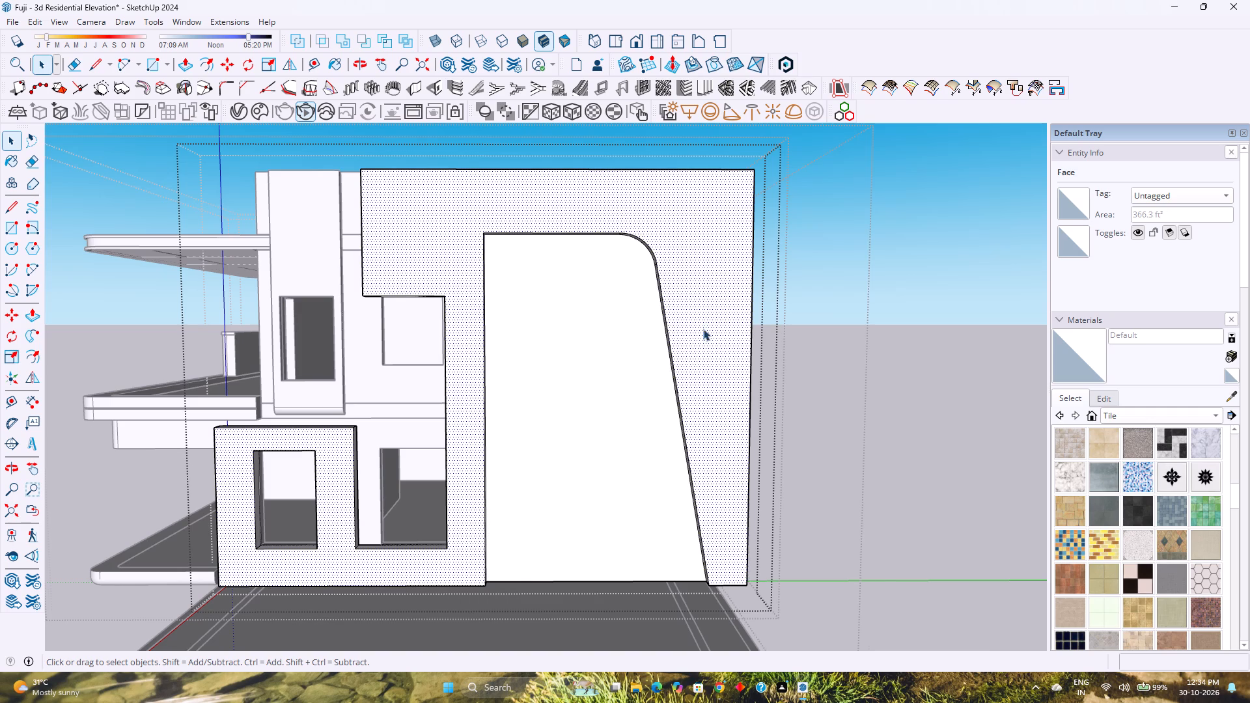
middle_click_drag(704, 329, 824, 350)
middle_click(824, 350)
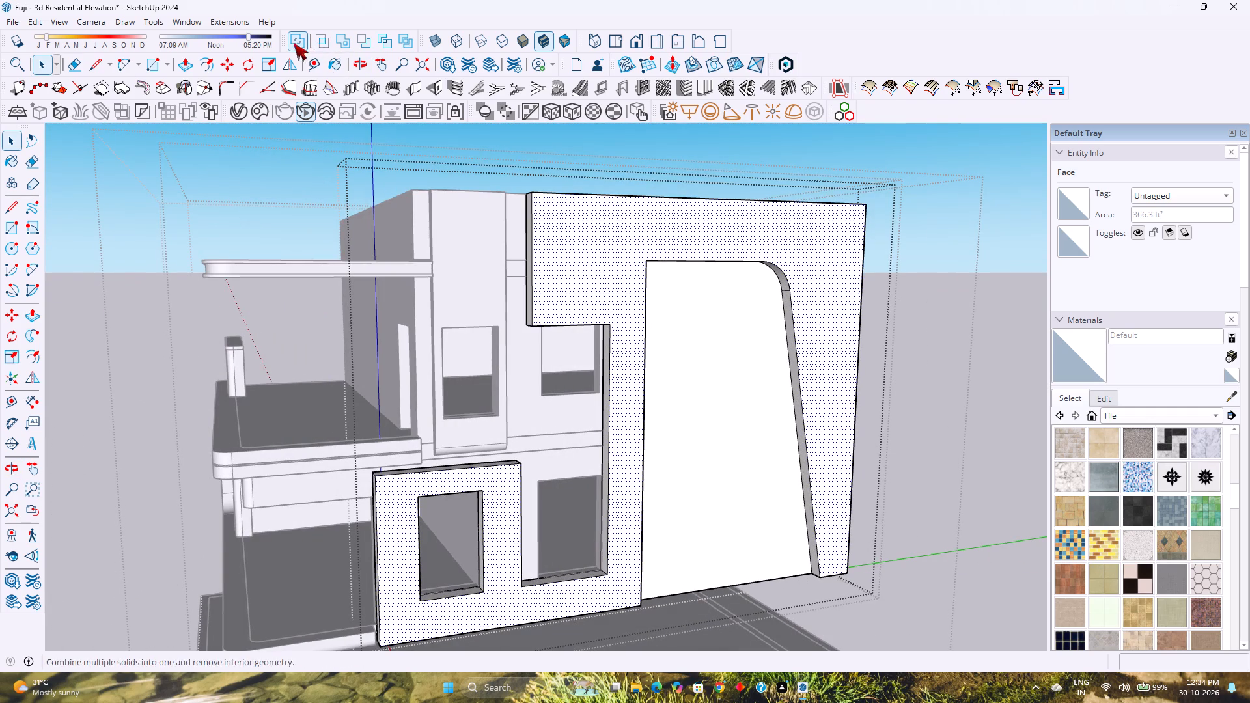
Place three horizontal guides on the recessed panel: 3'6" above its bottom edge, 6" above that, and another 5" higher.
left_click(316, 61)
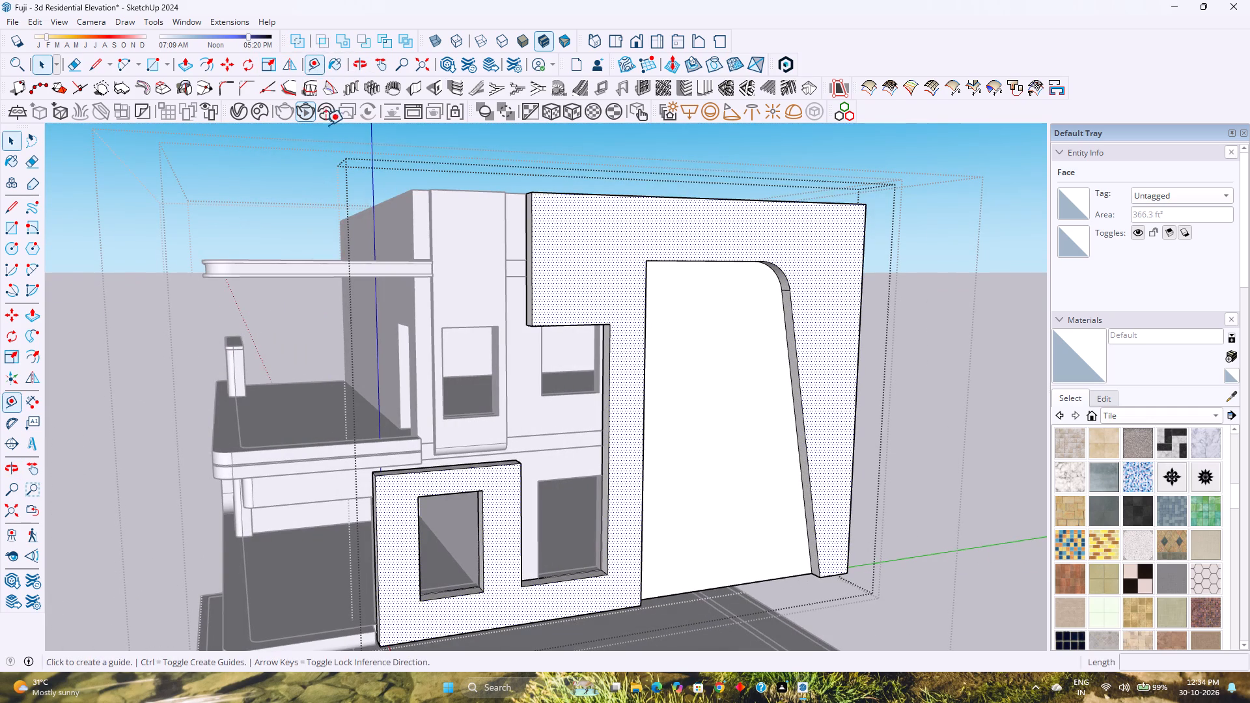
left_click(760, 582)
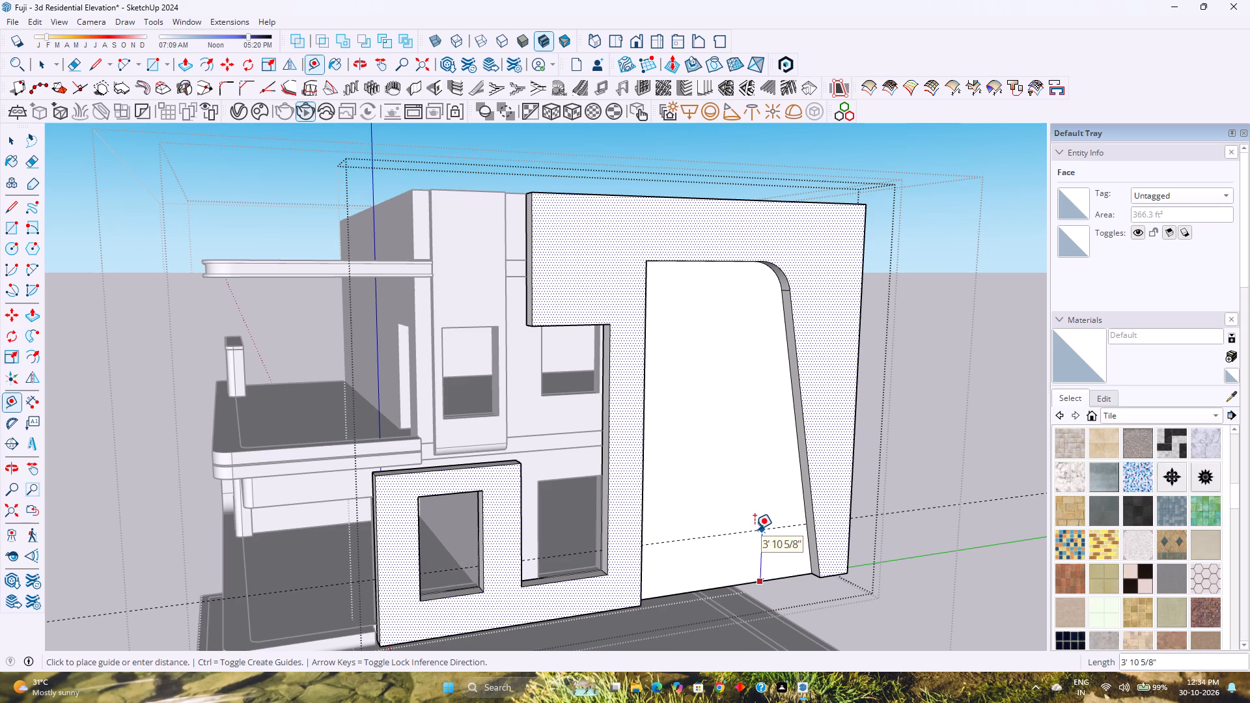
type("3'6\"")
key("Return")
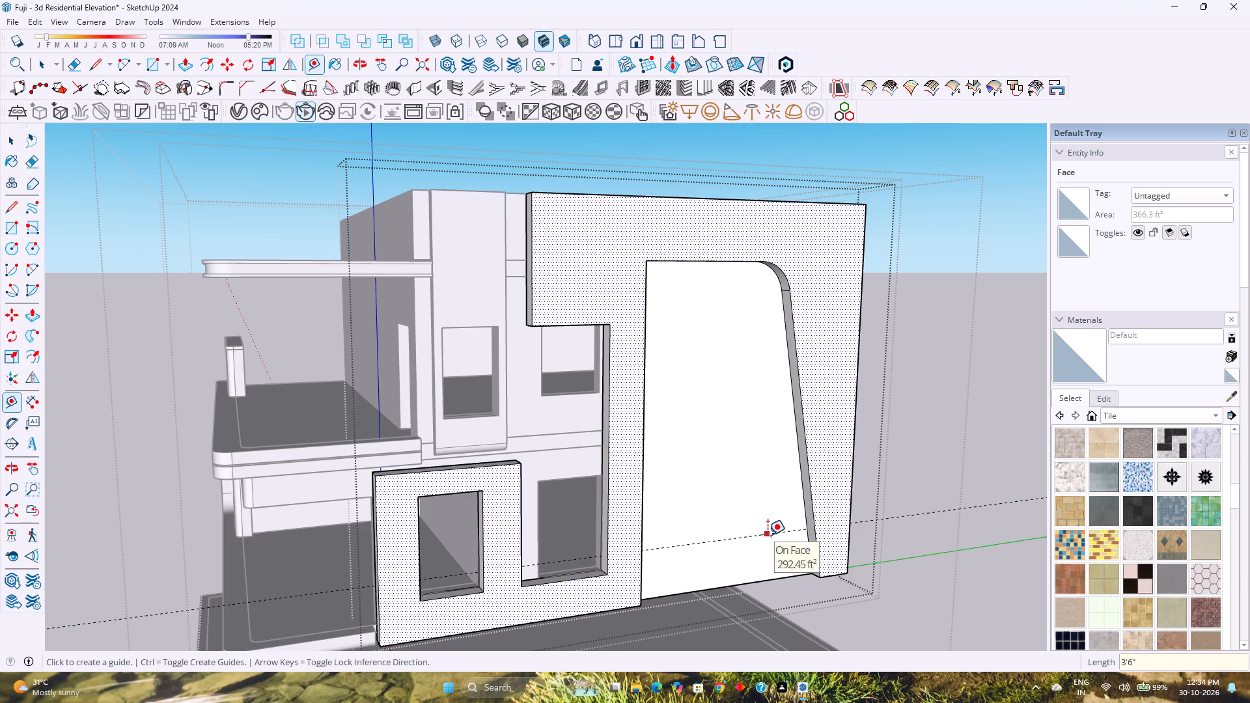
left_click(768, 535)
key("6")
key("Return")
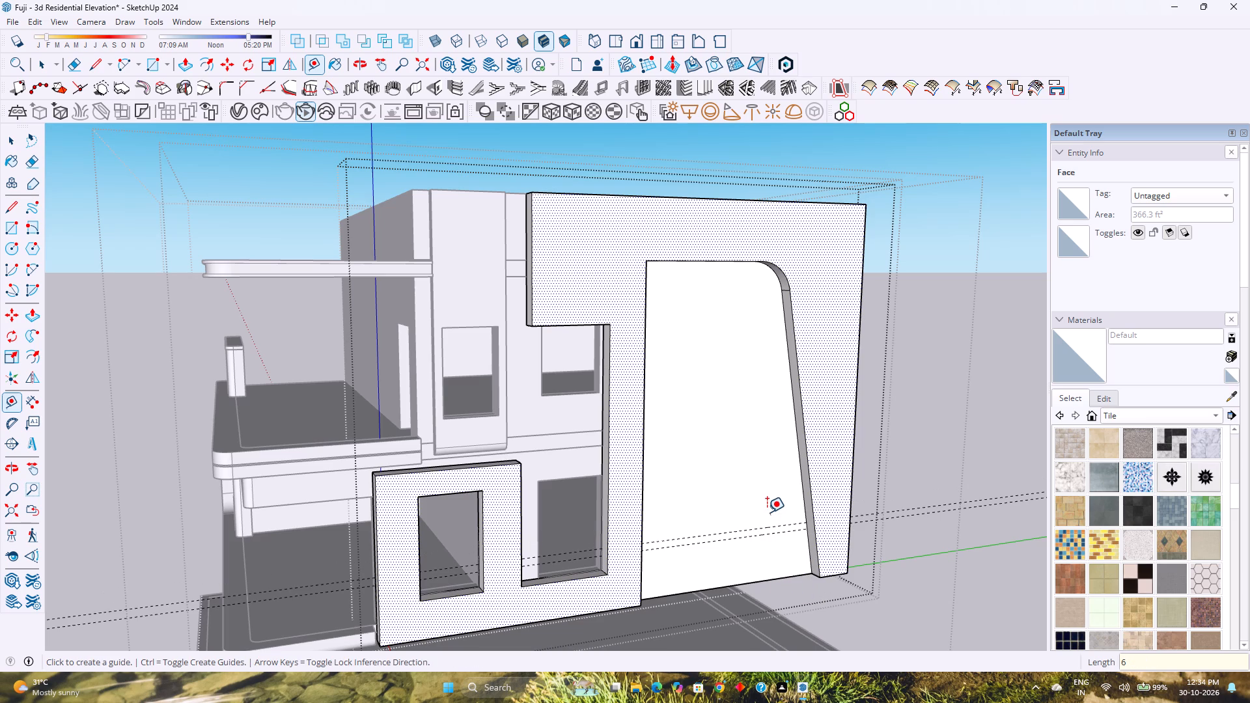
scroll(642, 568, "up", 3)
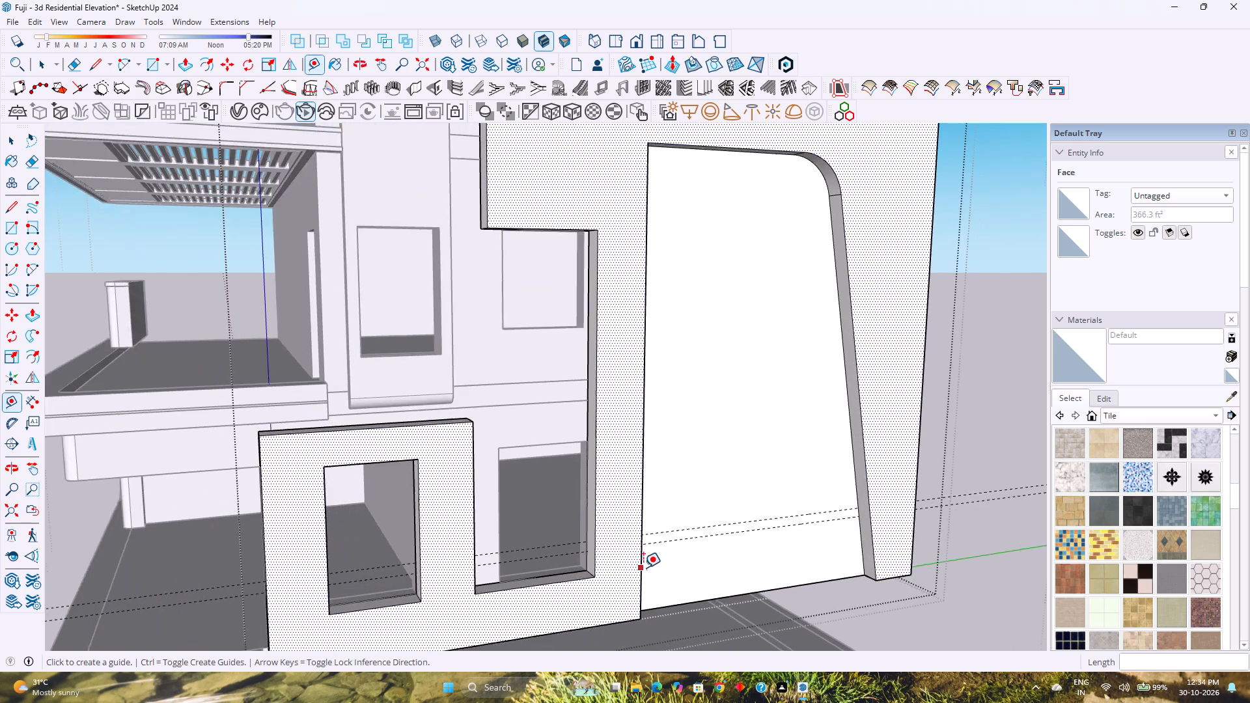
scroll(718, 545, "up", 2)
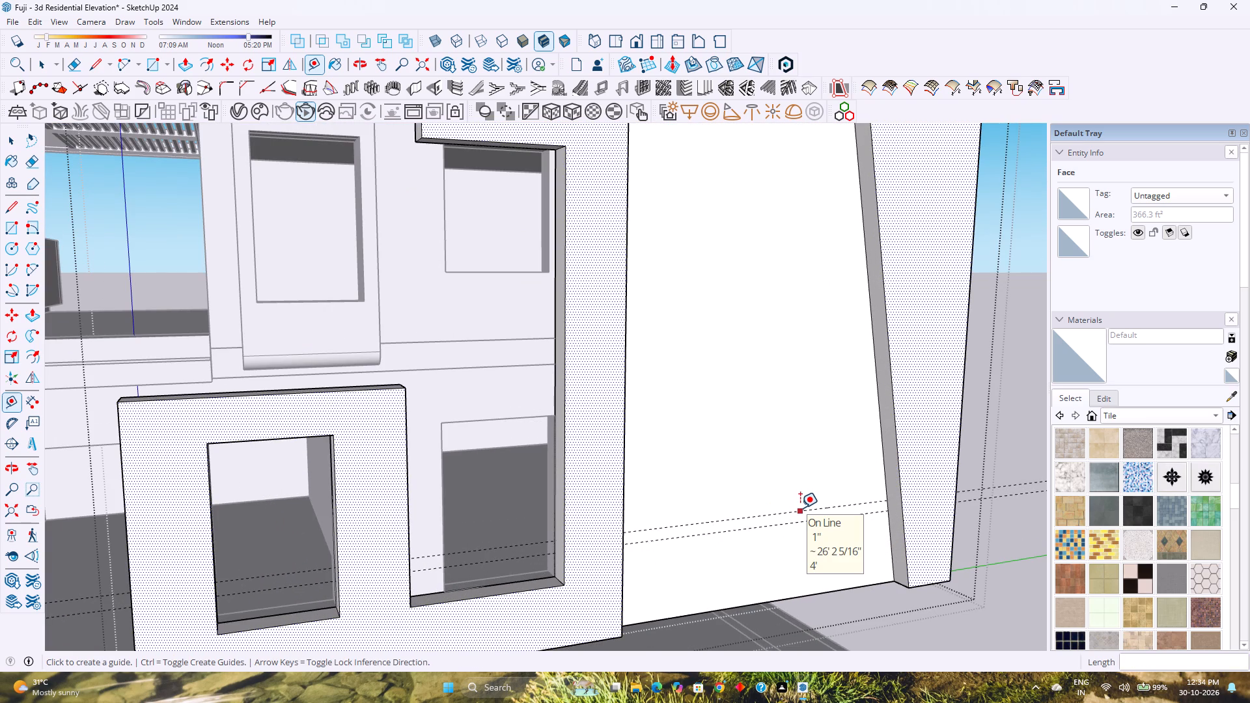
left_click(800, 508)
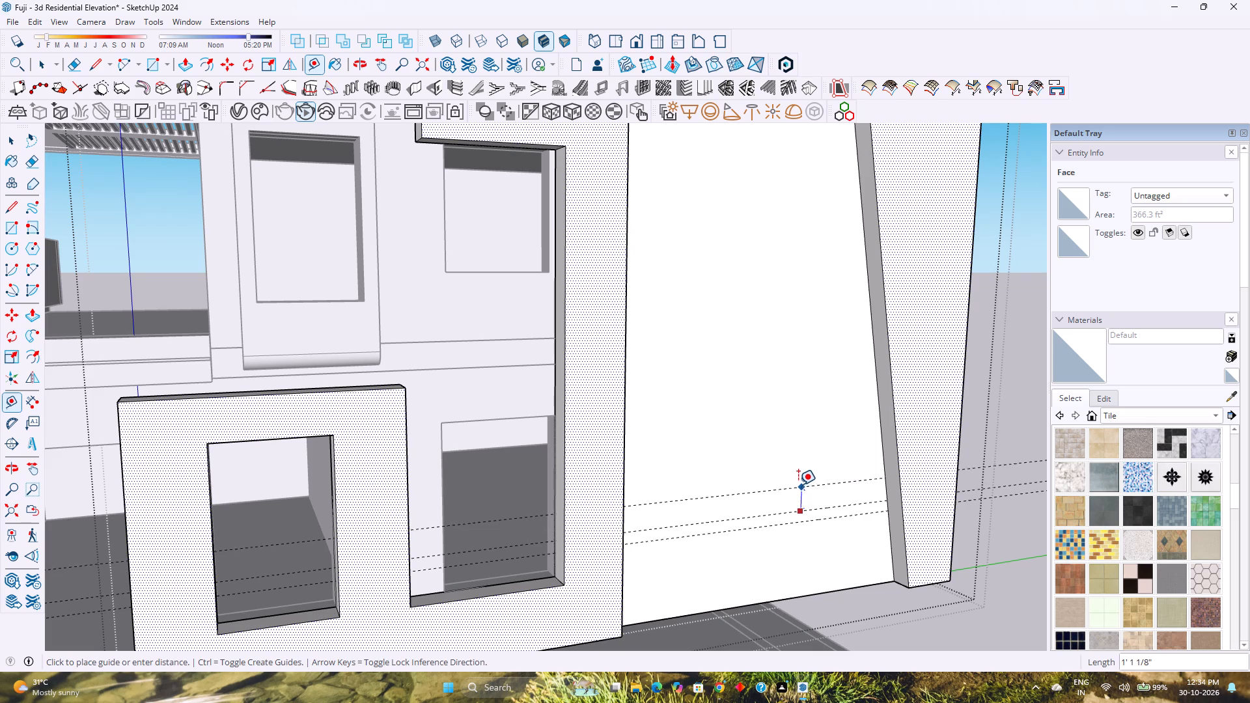
key("5")
key("Return")
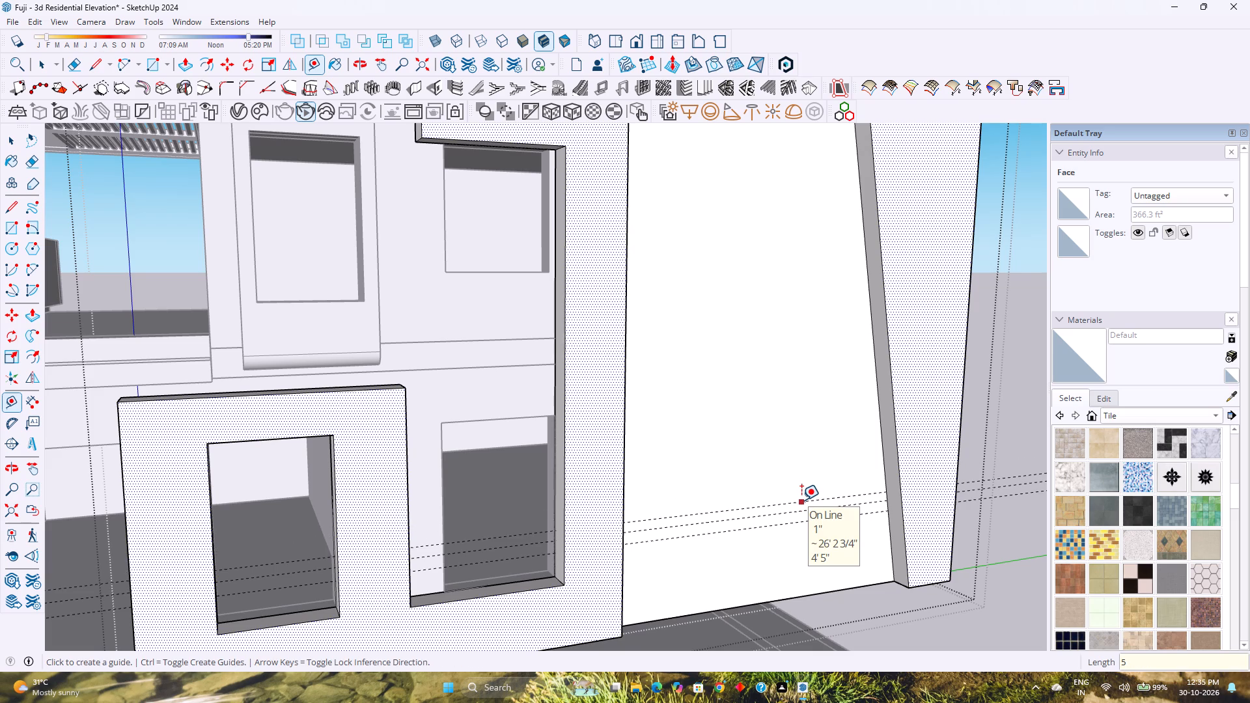
Place a vertical guide on the recessed panel 10' from its straight vertical edge.
scroll(762, 523, "up", 3)
middle_click_drag(770, 516, 609, 531, "shift")
middle_click_drag(607, 533, 796, 500)
scroll(627, 556, "up", 2)
middle_click_drag(627, 556, 423, 570)
middle_click(423, 570)
scroll(426, 565, "down", 4)
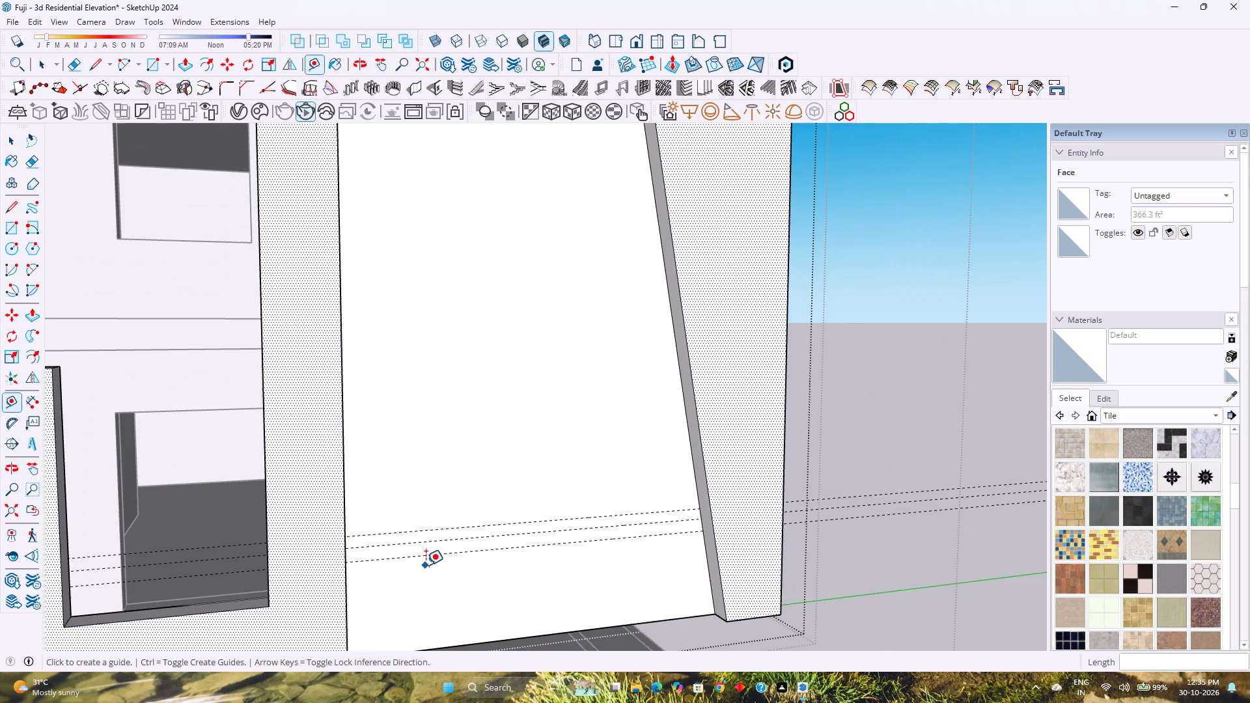
middle_click_drag(429, 521, 285, 546)
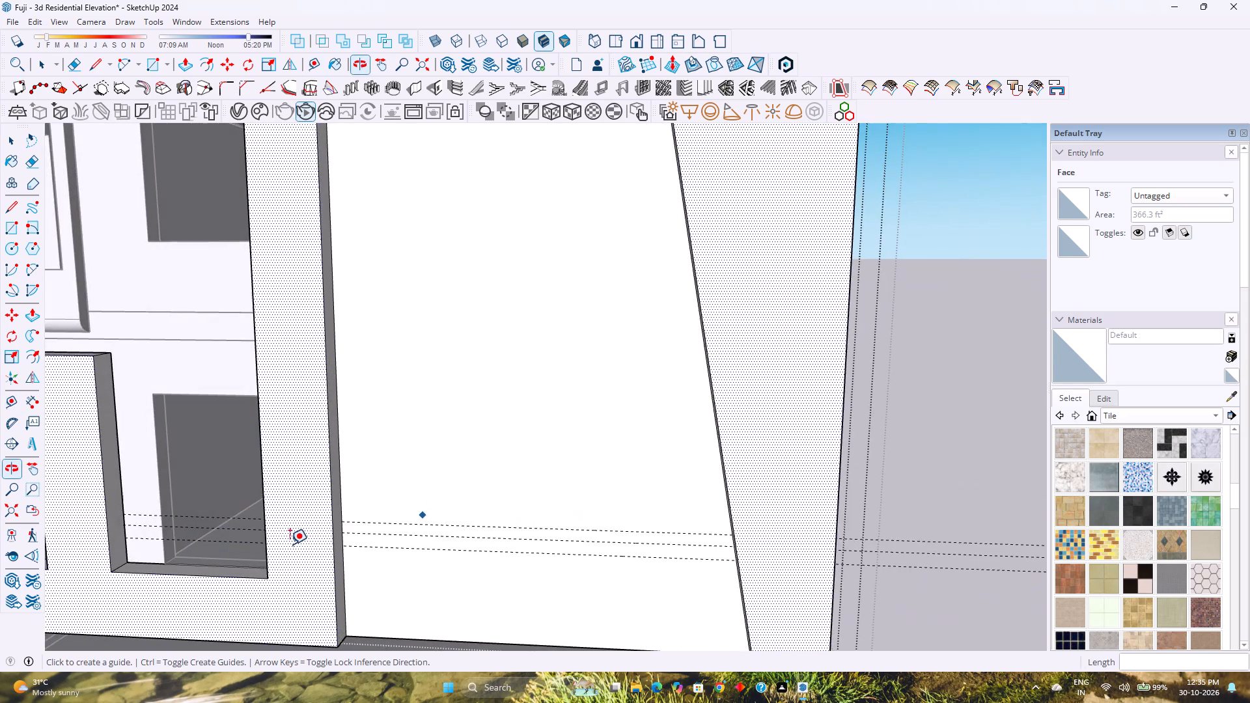
scroll(359, 512, "up", 3)
left_click(337, 493)
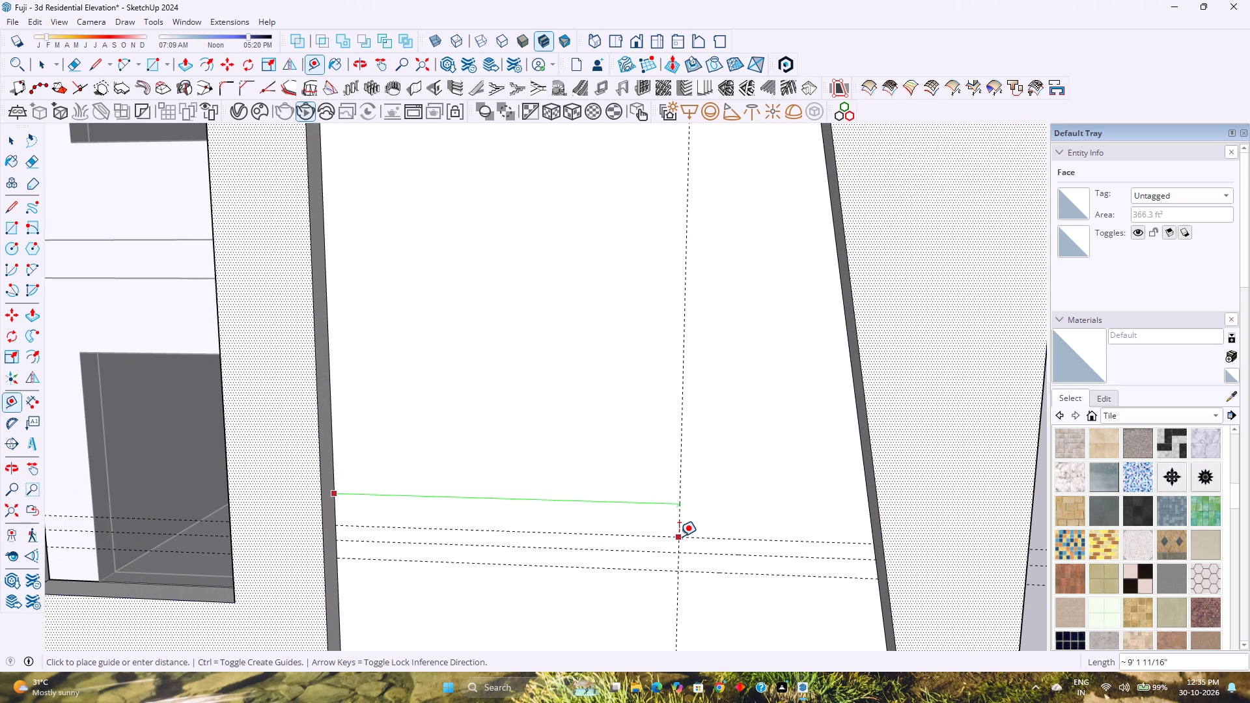
type("10'")
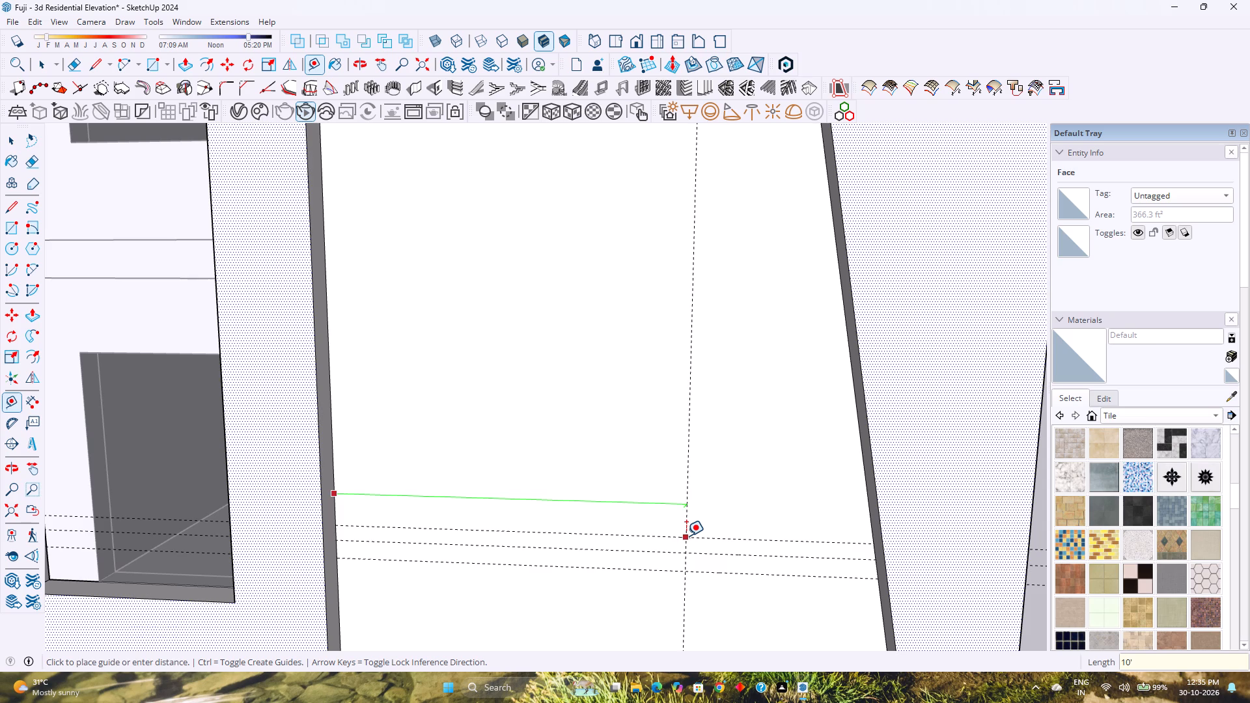
key("Return")
Place a second vertical guide 3' from the first one, towards the panel's slanted edge.
scroll(686, 536, "down", 4)
middle_click_drag(686, 536, 926, 497)
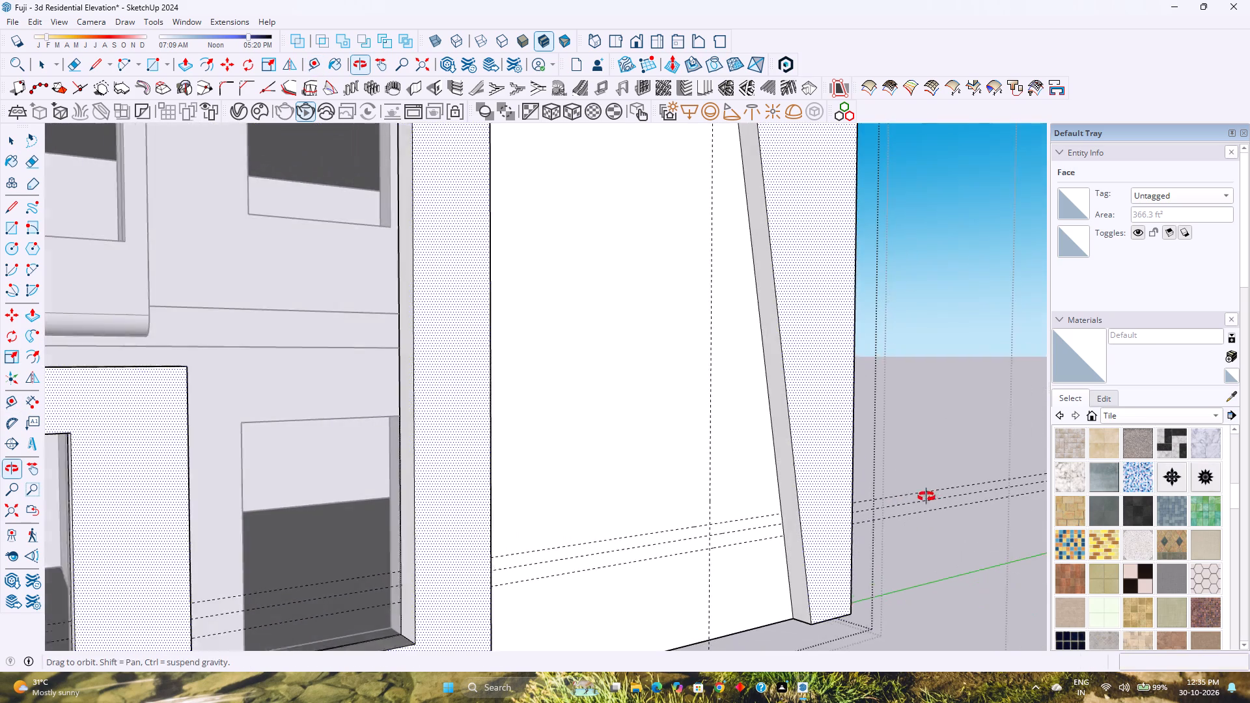
middle_click_drag(926, 497, 930, 496)
scroll(876, 506, "down", 3)
middle_click_drag(772, 545, 720, 521)
middle_click(720, 521)
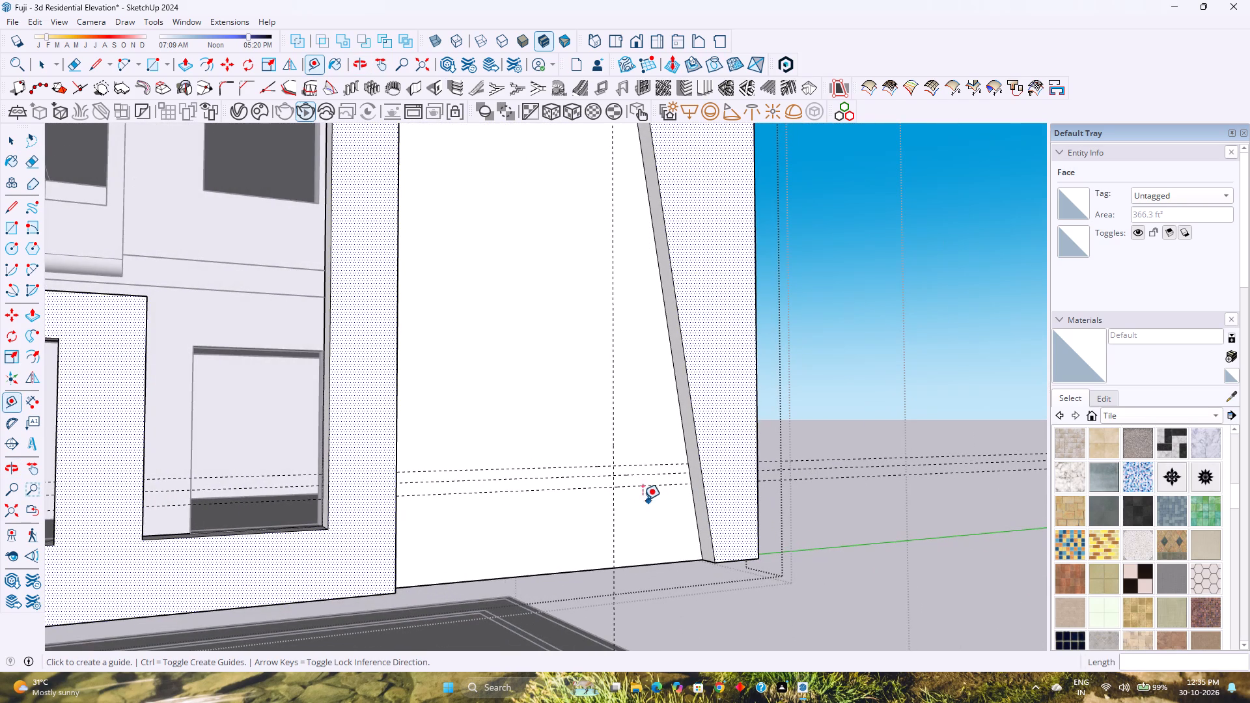
scroll(624, 463, "up", 1)
left_click(616, 435)
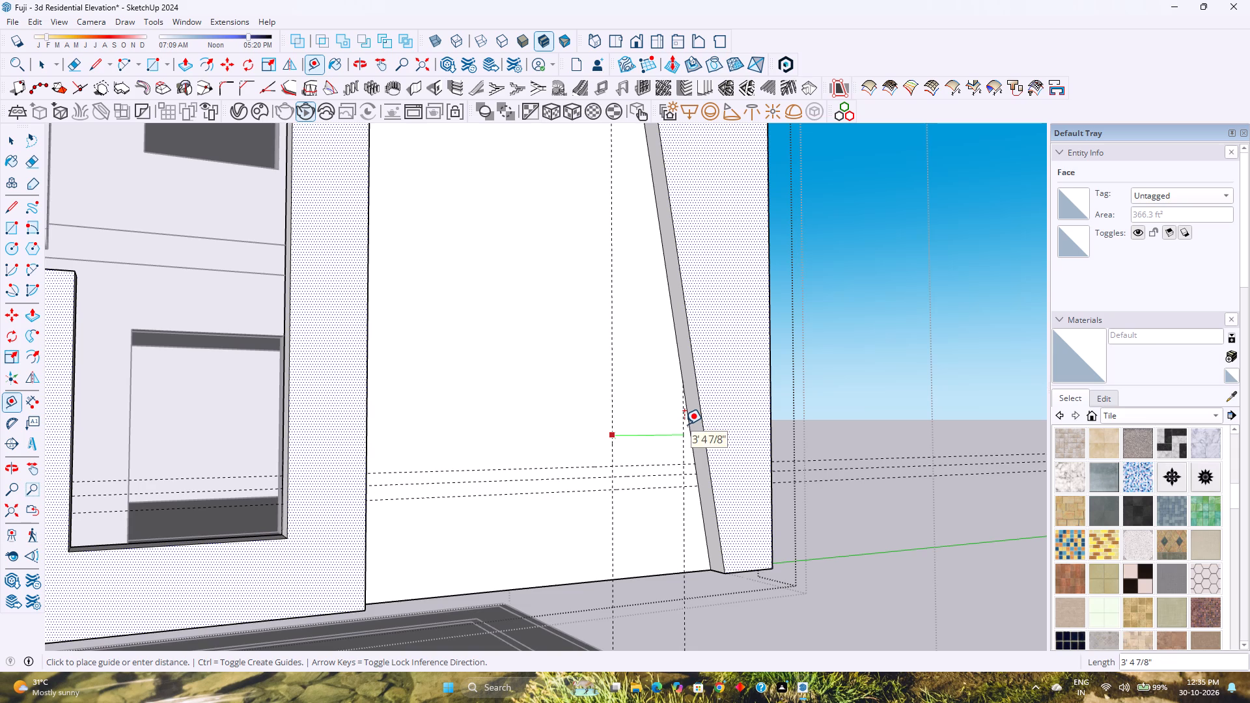
type("3'")
key("Return")
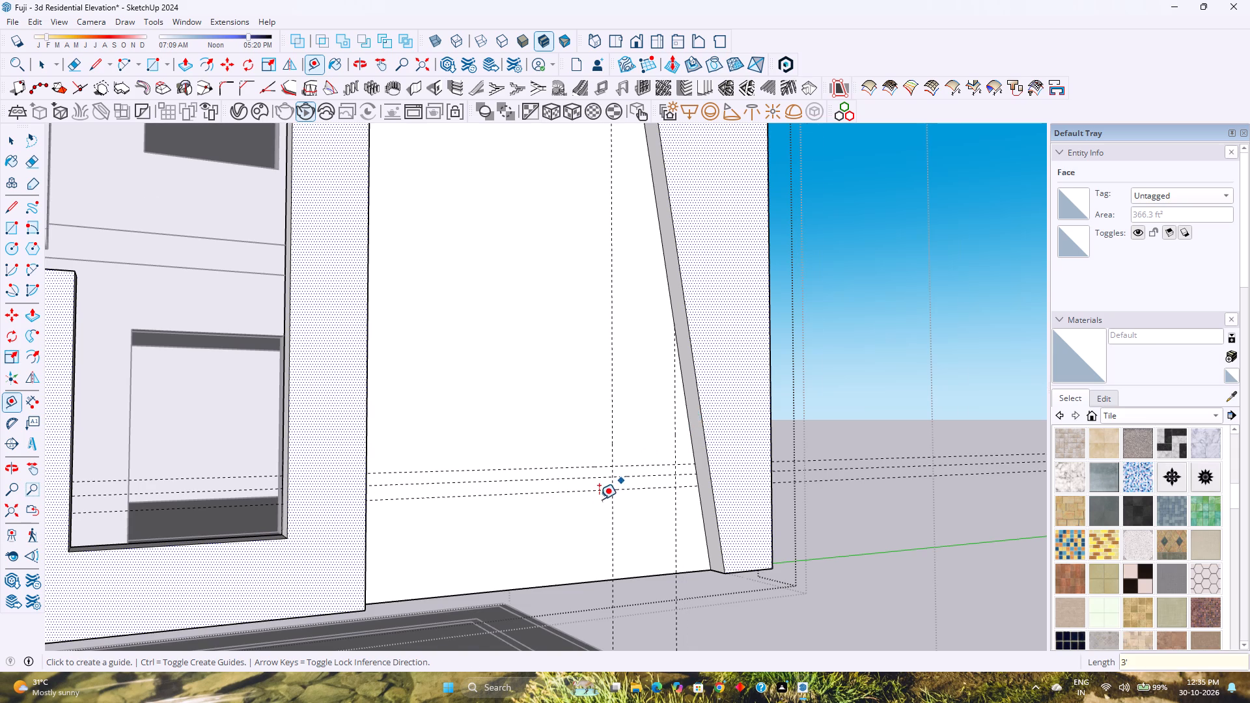
Draw a 3' by 6" rectangle on the recessed panel between the vertical guides and the two lower horizontal guides.
scroll(599, 499, "up", 2)
middle_click_drag(599, 499, 488, 568)
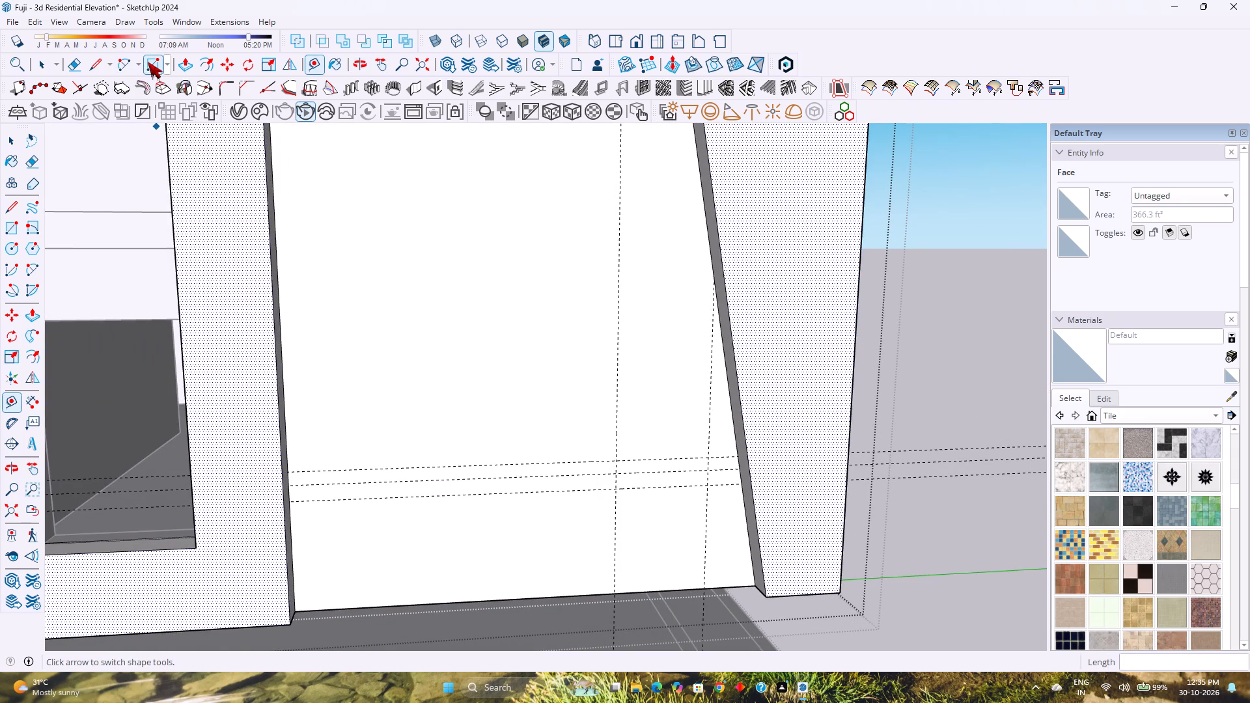
left_click(148, 62)
scroll(633, 488, "up", 3)
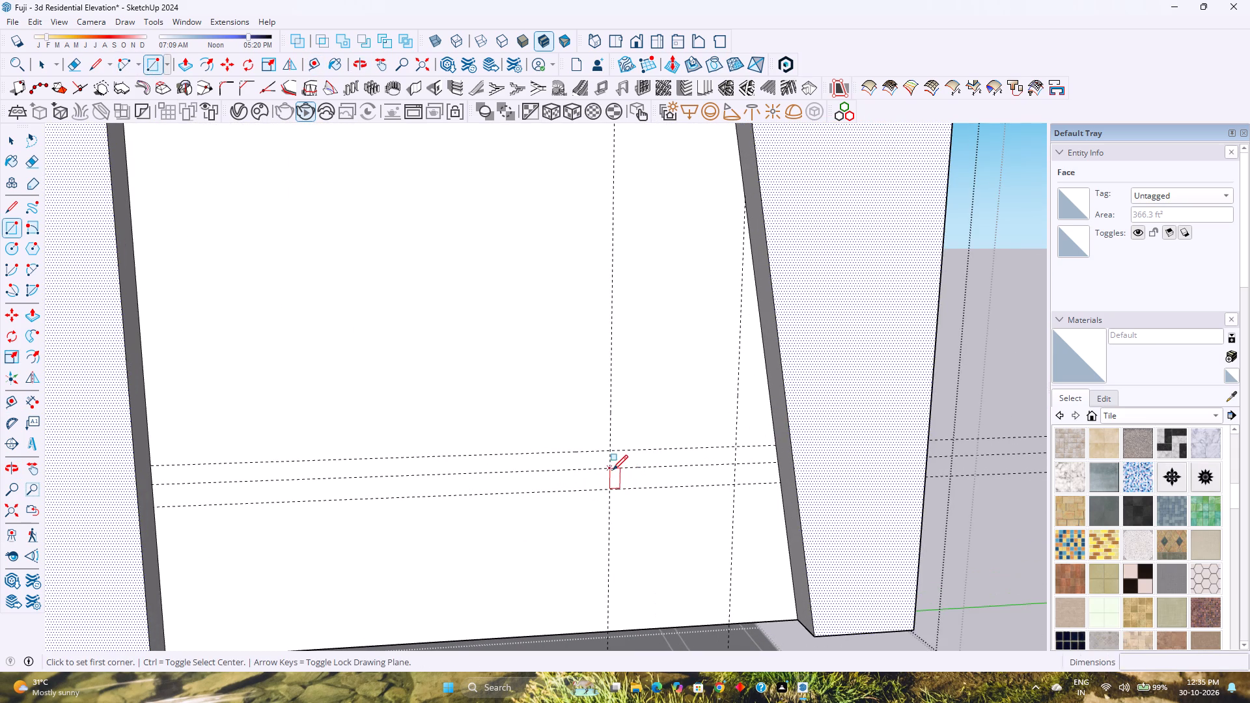
left_click(613, 470)
left_click(736, 488)
key("space")
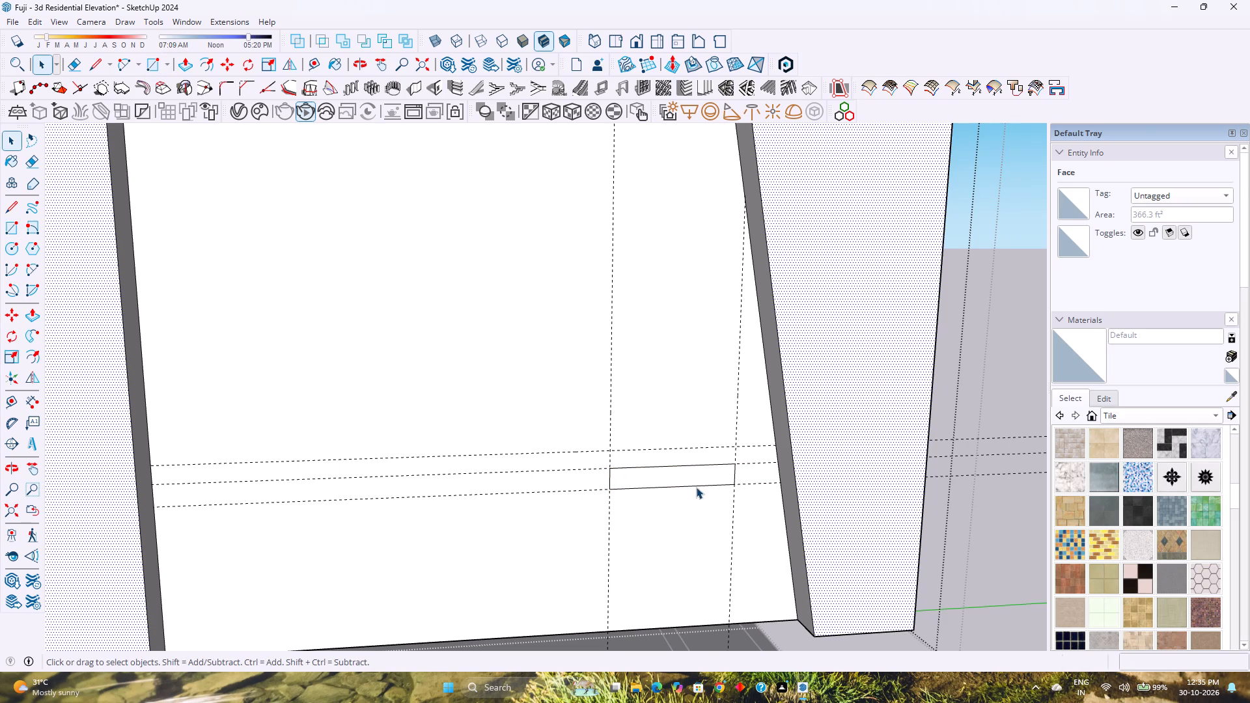
Move the rectangle's face and edges about 8' 11 9/16" along the green axis, clear of the side wall.
double_click(693, 480)
right_click(693, 480)
double_click(693, 480)
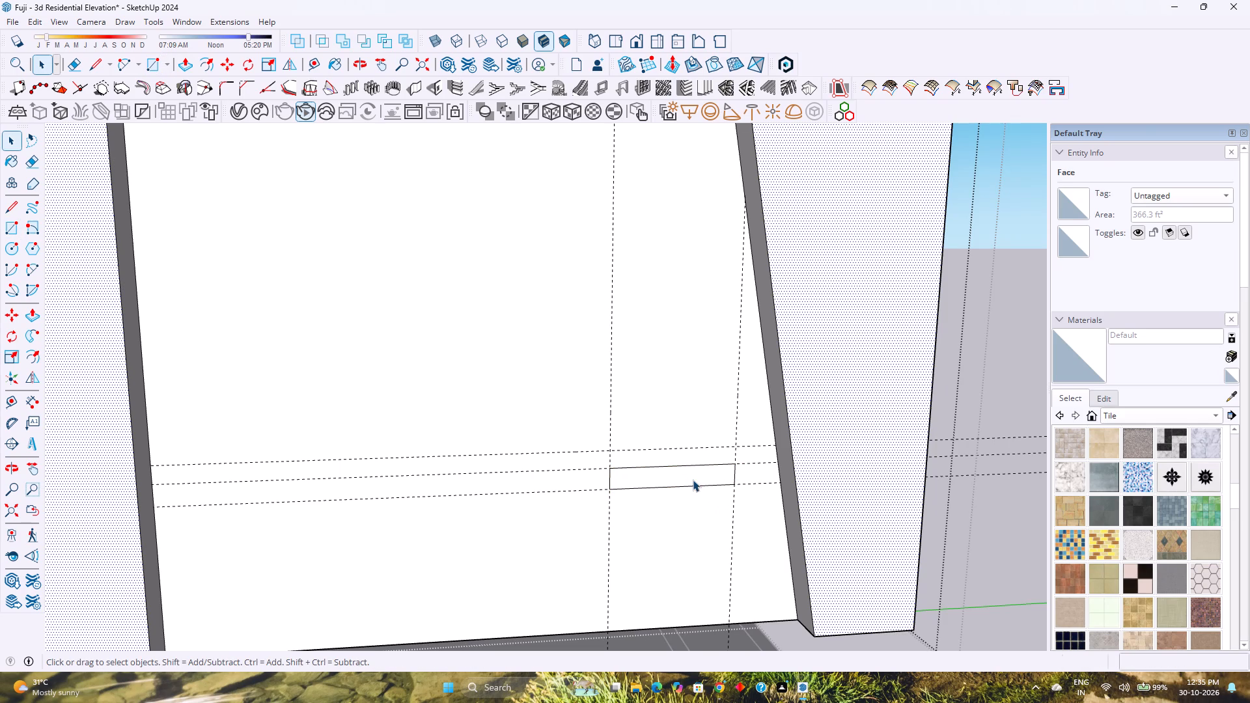
double_click(693, 480)
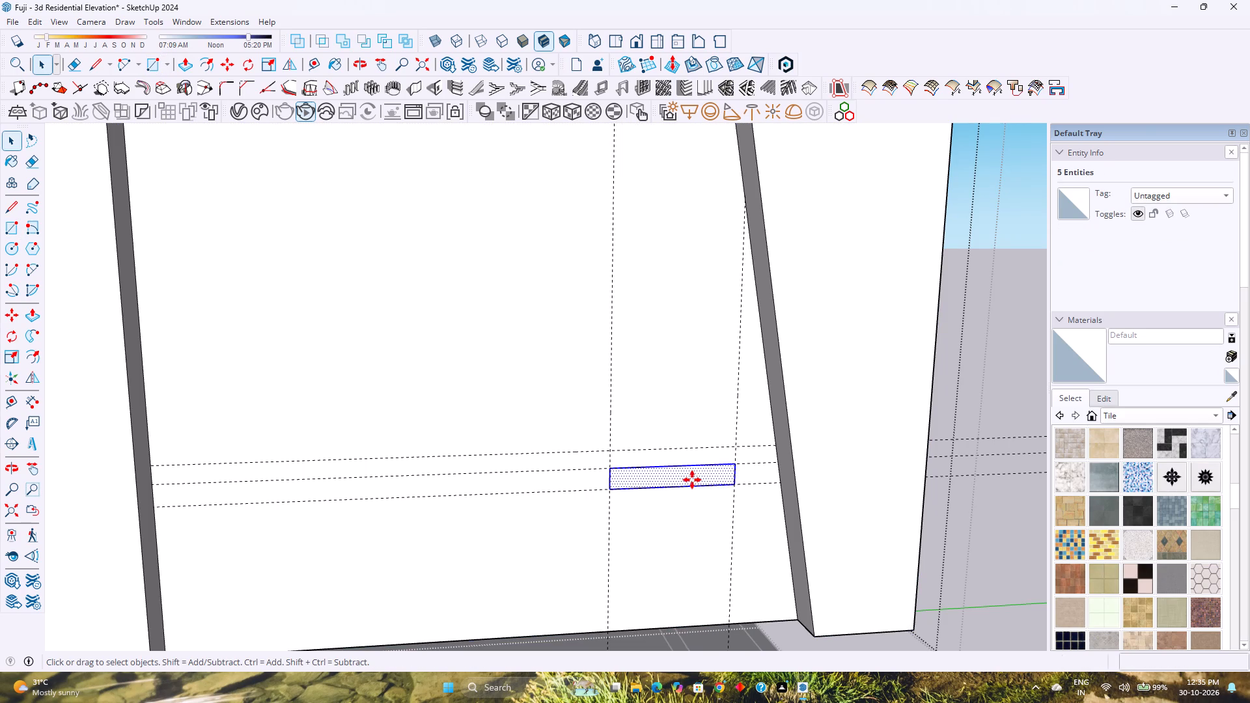
key("m")
left_click(737, 484)
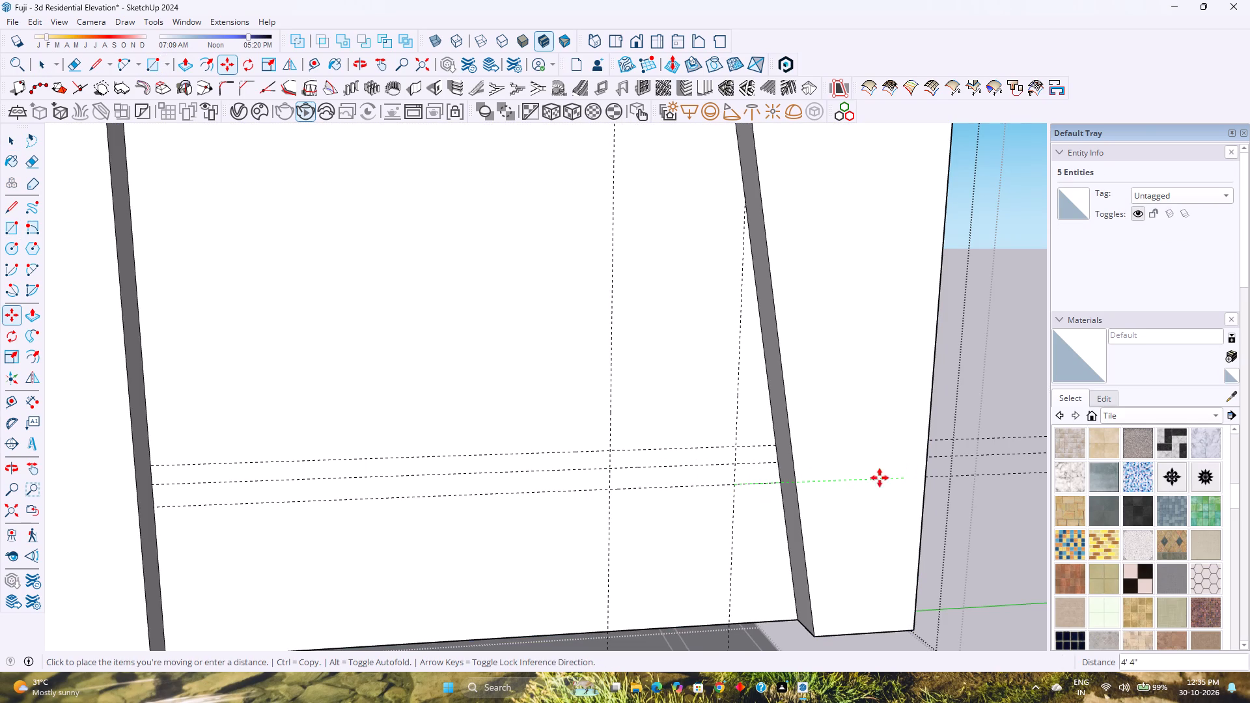
middle_click_drag(921, 471, 635, 470, "shift")
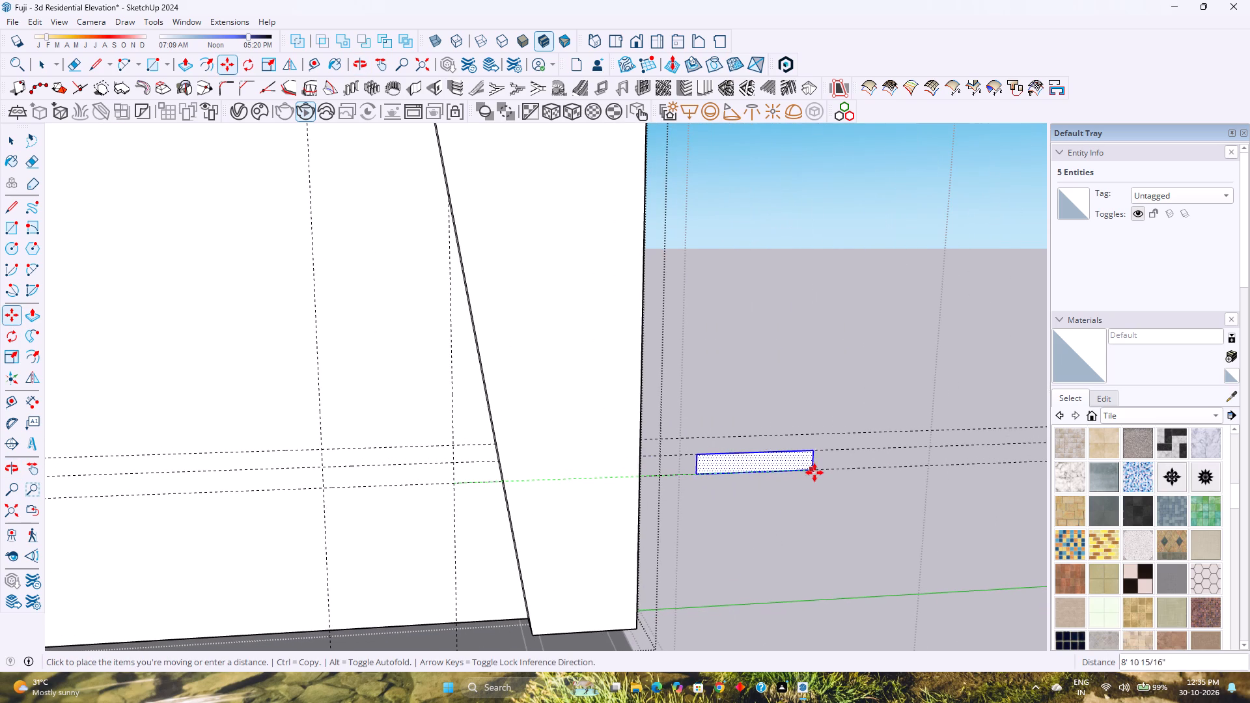
left_click(814, 473)
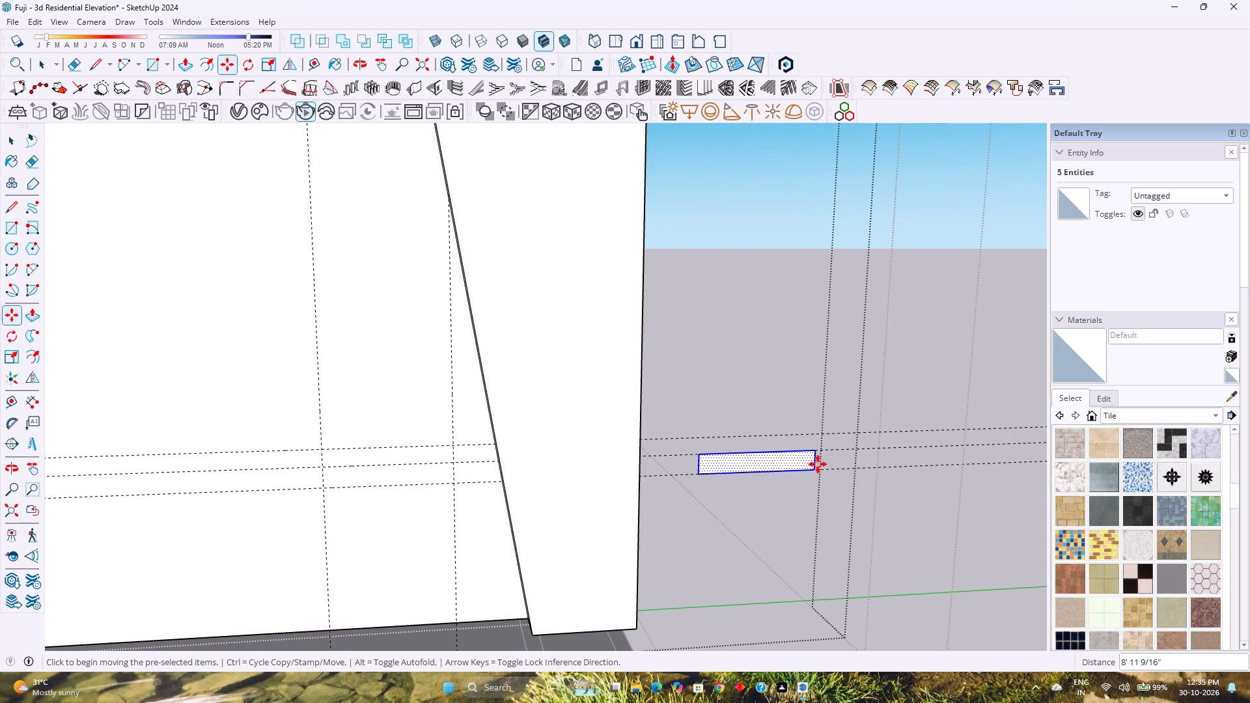
Make the moved rectangle a group and move it back to its original place between the guides on the recessed panel.
right_click(780, 461)
left_click(844, 224)
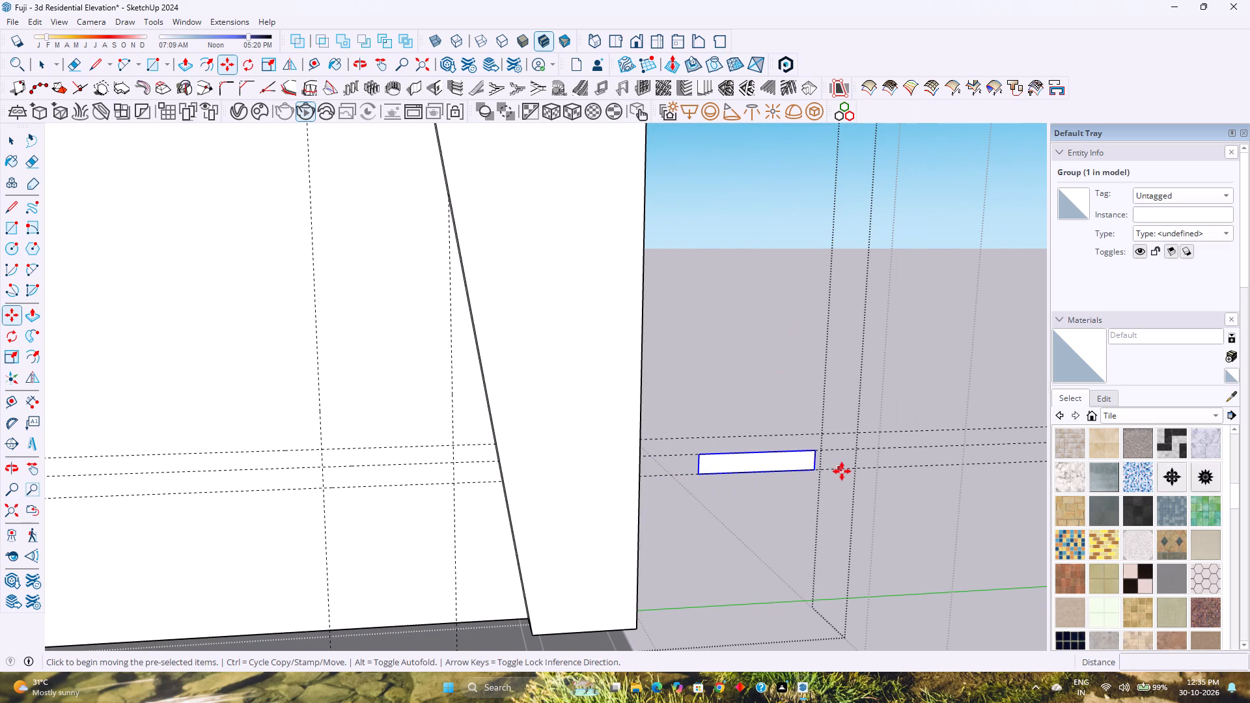
left_click(817, 469)
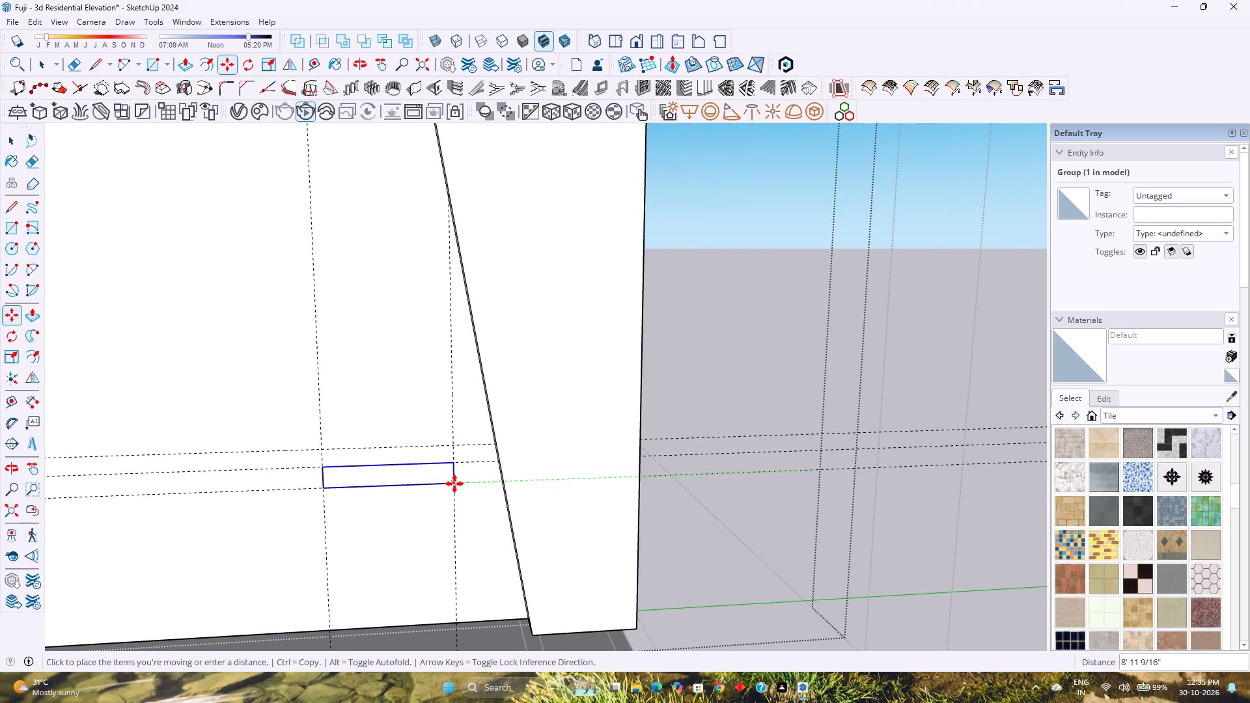
left_click(454, 484)
key("space")
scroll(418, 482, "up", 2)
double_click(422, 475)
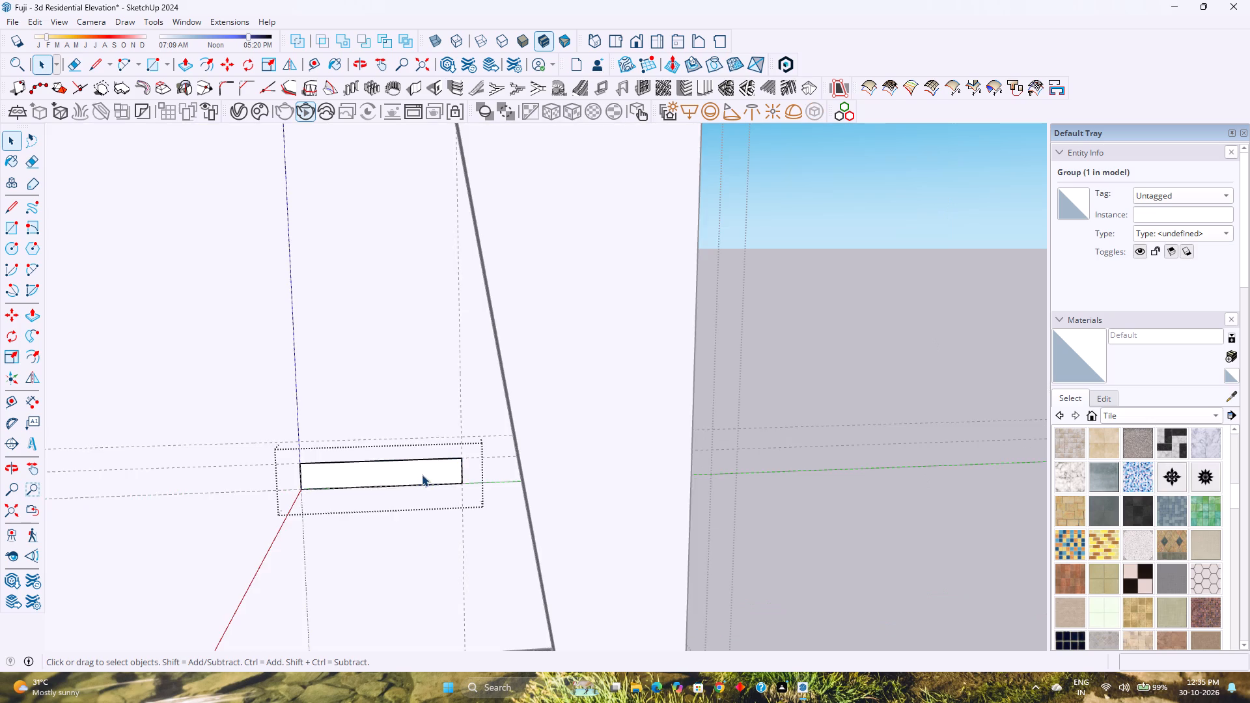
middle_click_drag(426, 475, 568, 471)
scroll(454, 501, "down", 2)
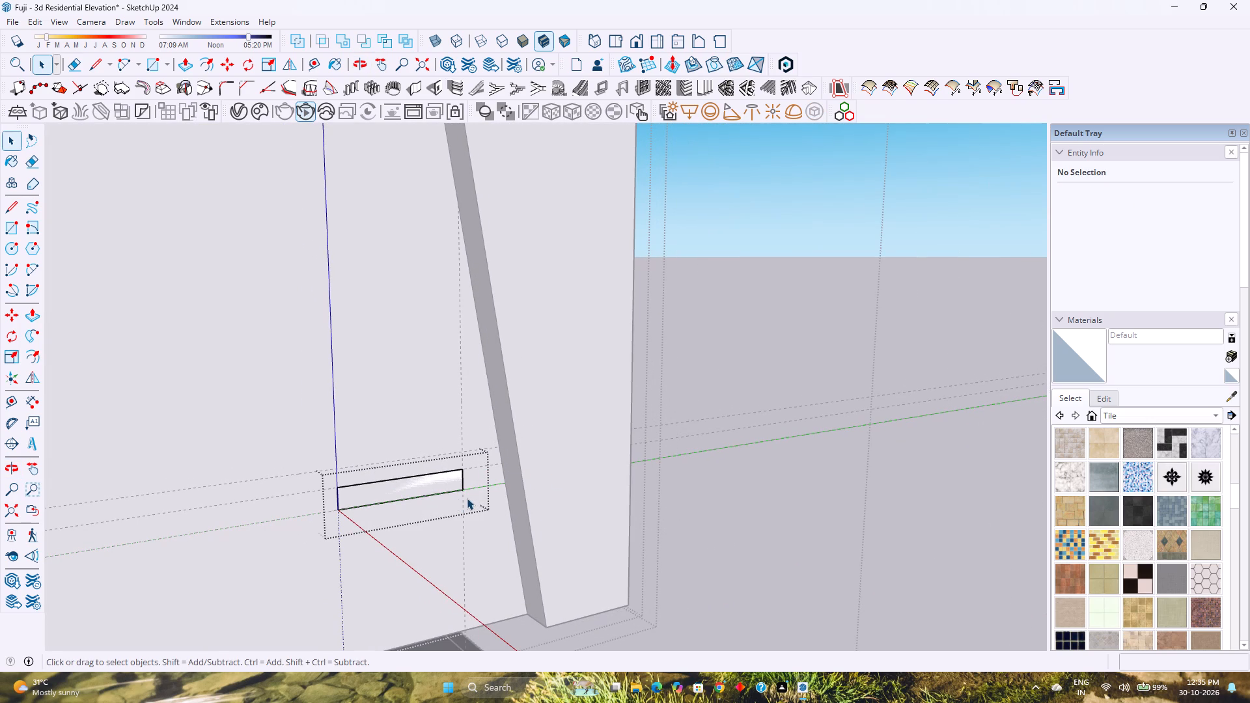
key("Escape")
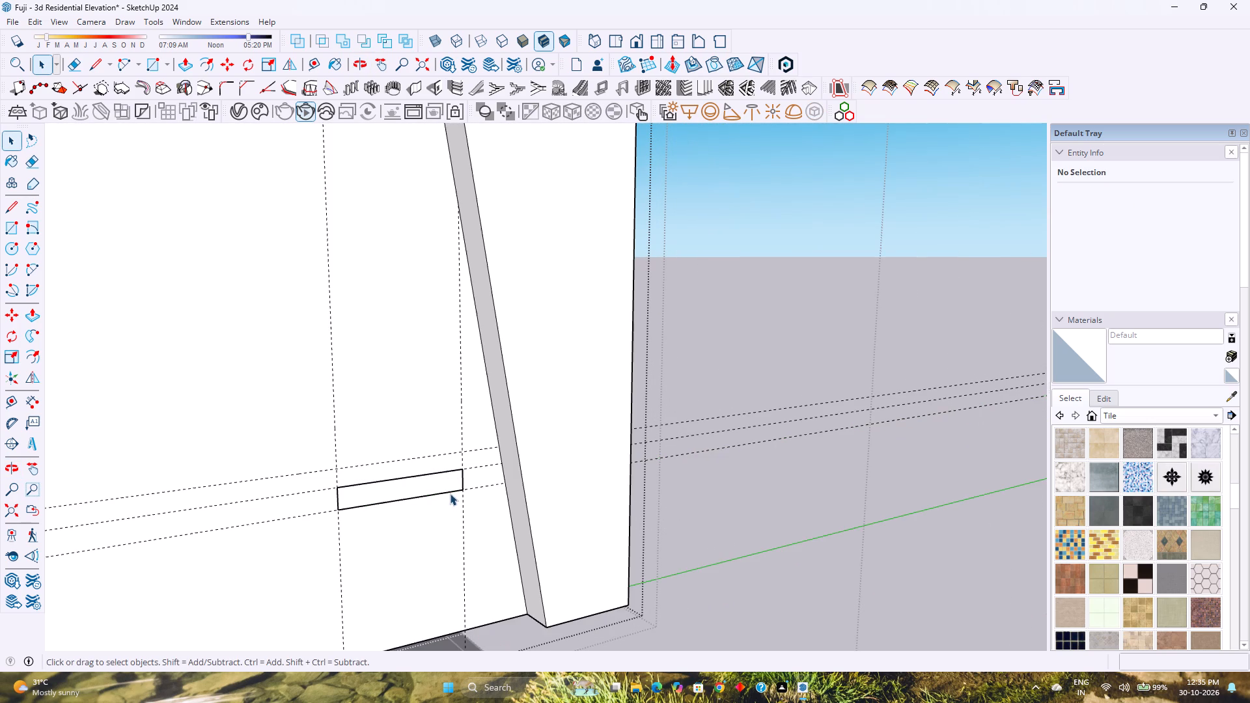
Make the grouped rectangle on the recessed panel a component named 4.
left_click(444, 488)
right_click(444, 488)
left_click(510, 258)
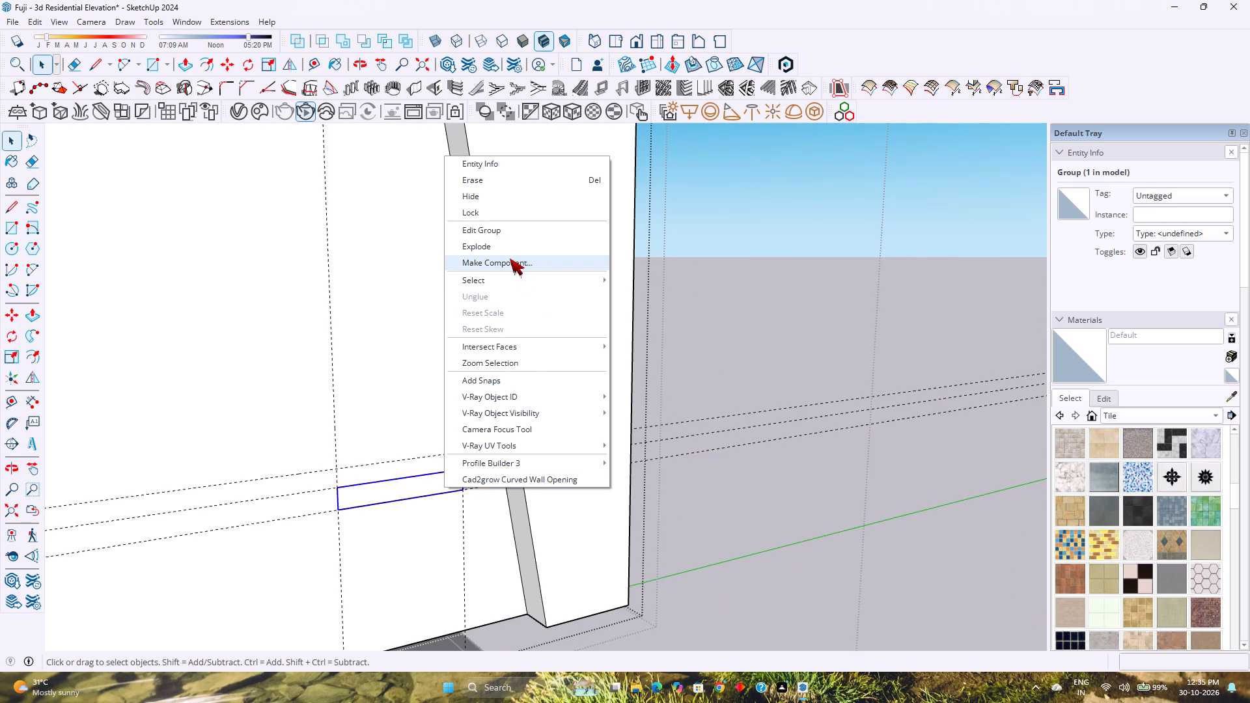
key("4")
key("Return")
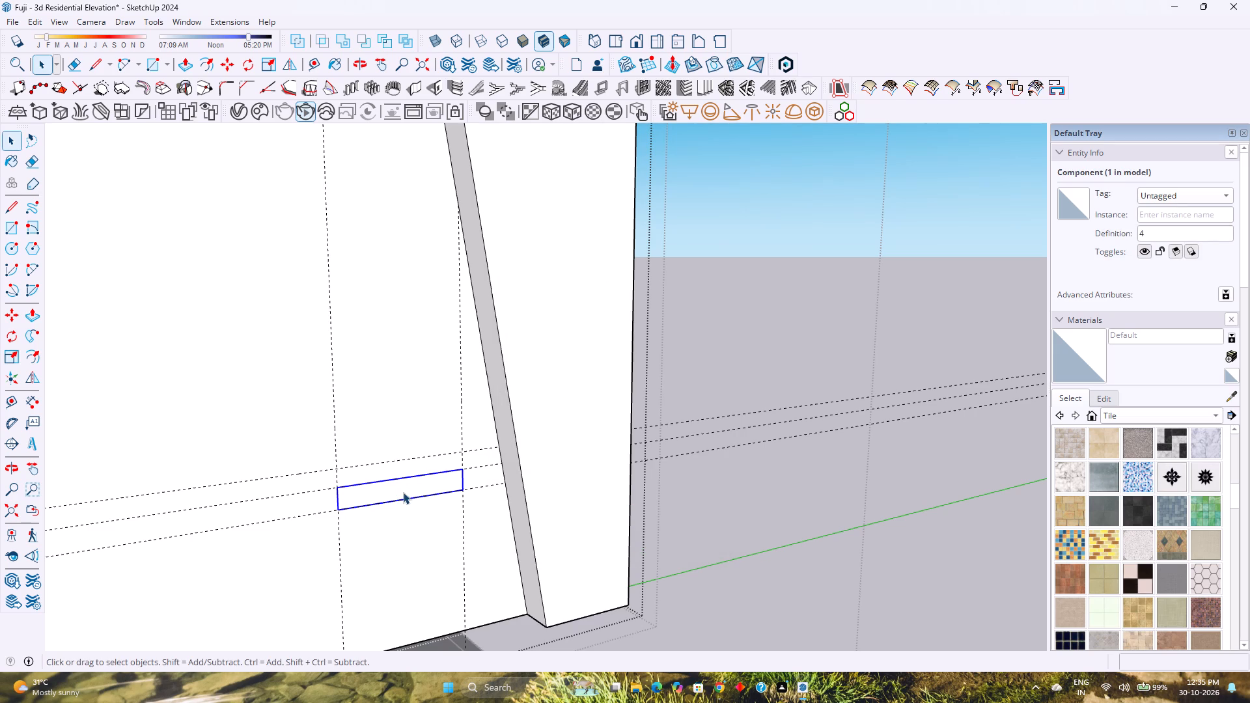
Copy the rectangle component 11" straight up between the vertical guides and multiply the copy by 2.
key("m")
scroll(327, 516, "up", 1)
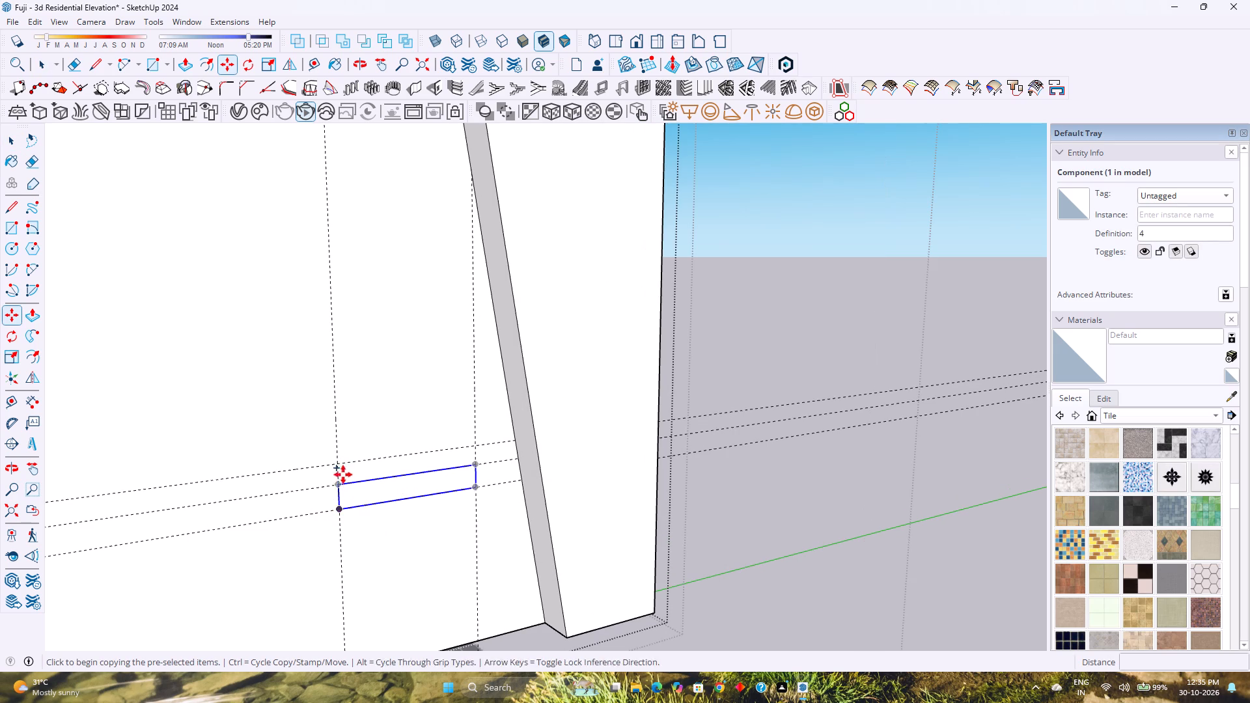
left_click(340, 510)
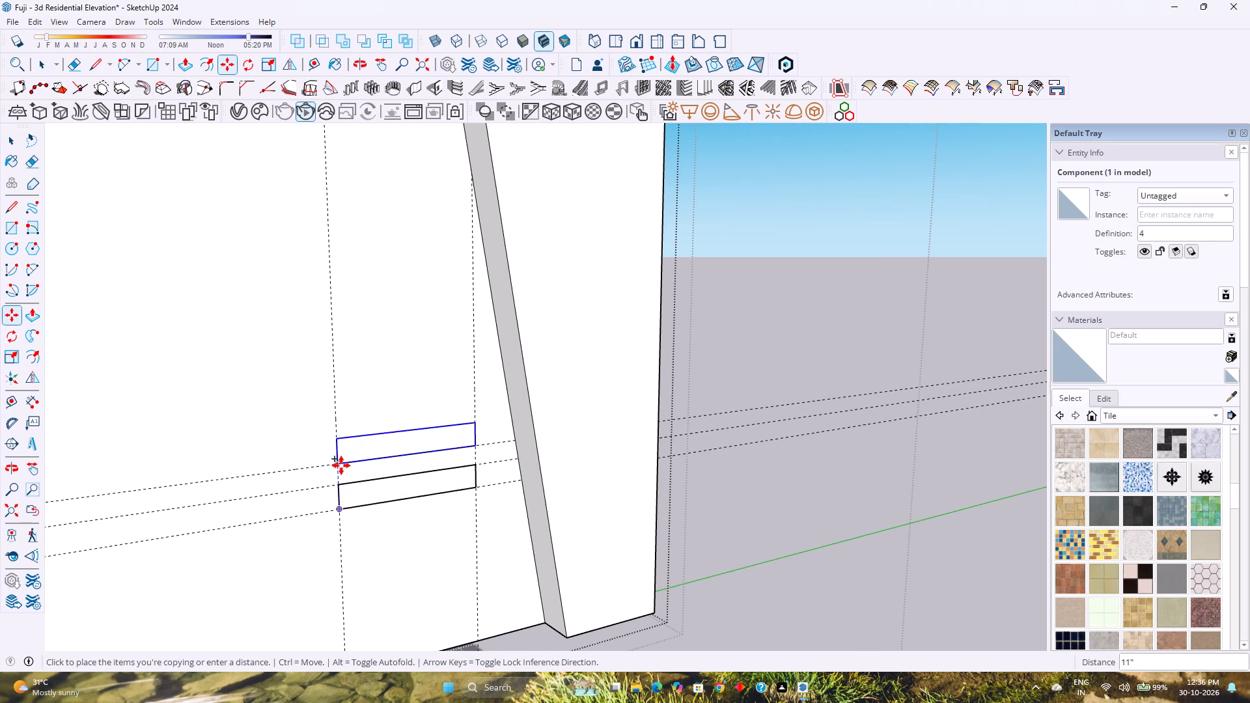
scroll(337, 465, "up", 3)
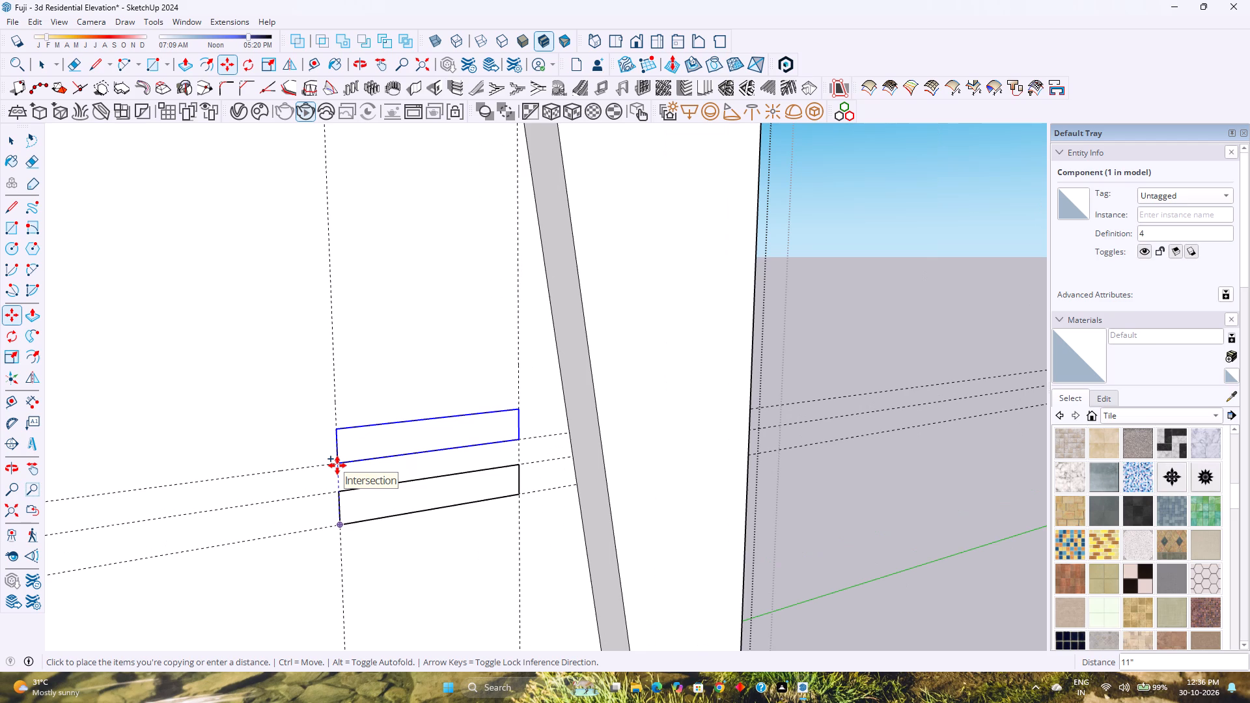
left_click(337, 465)
type("*2")
key("Return")
key("space")
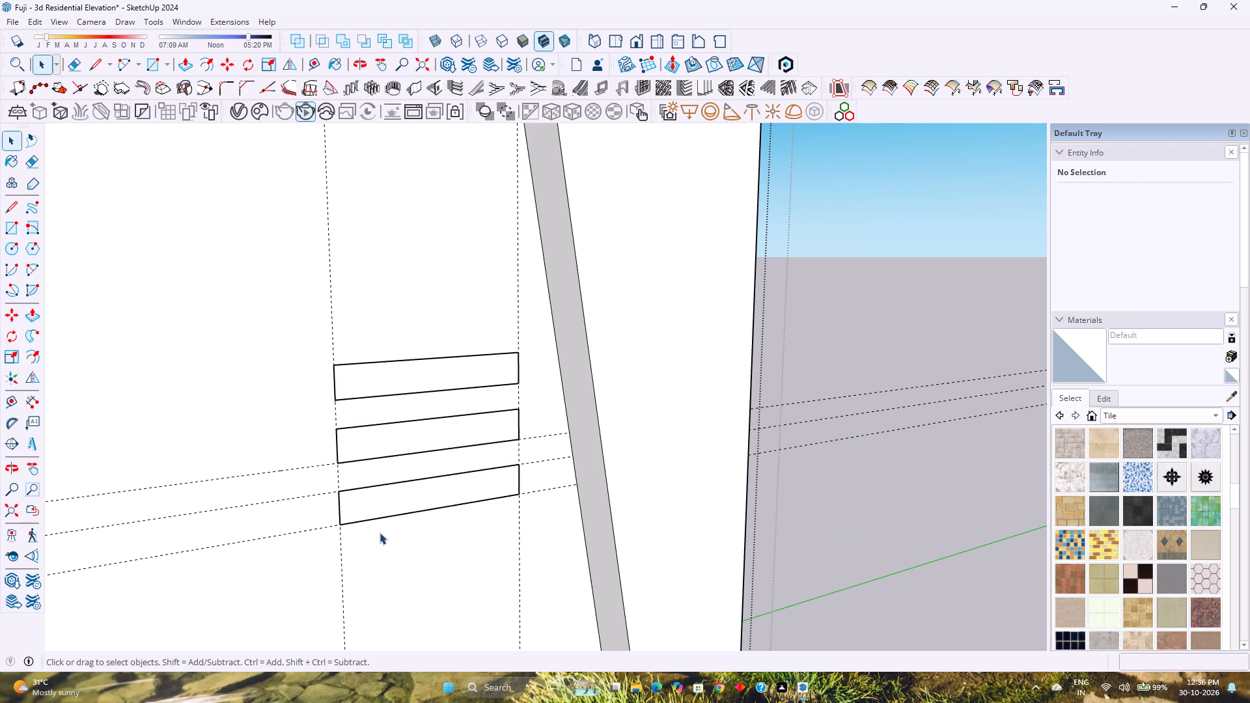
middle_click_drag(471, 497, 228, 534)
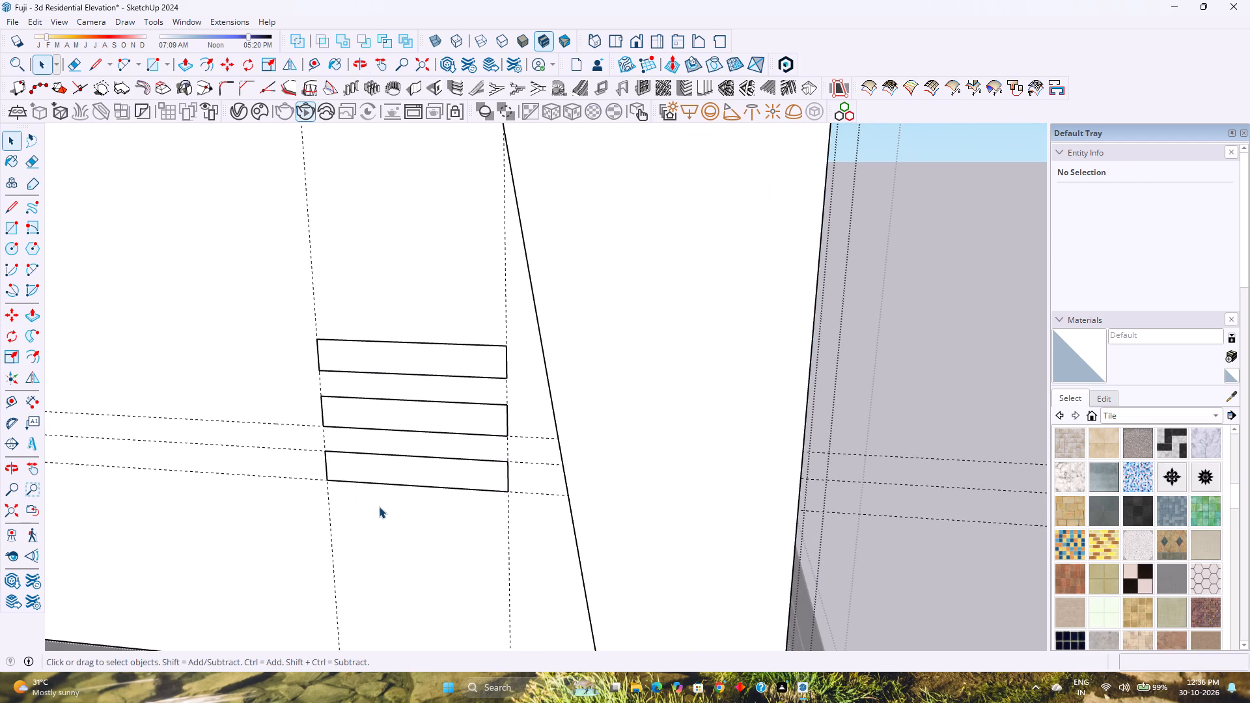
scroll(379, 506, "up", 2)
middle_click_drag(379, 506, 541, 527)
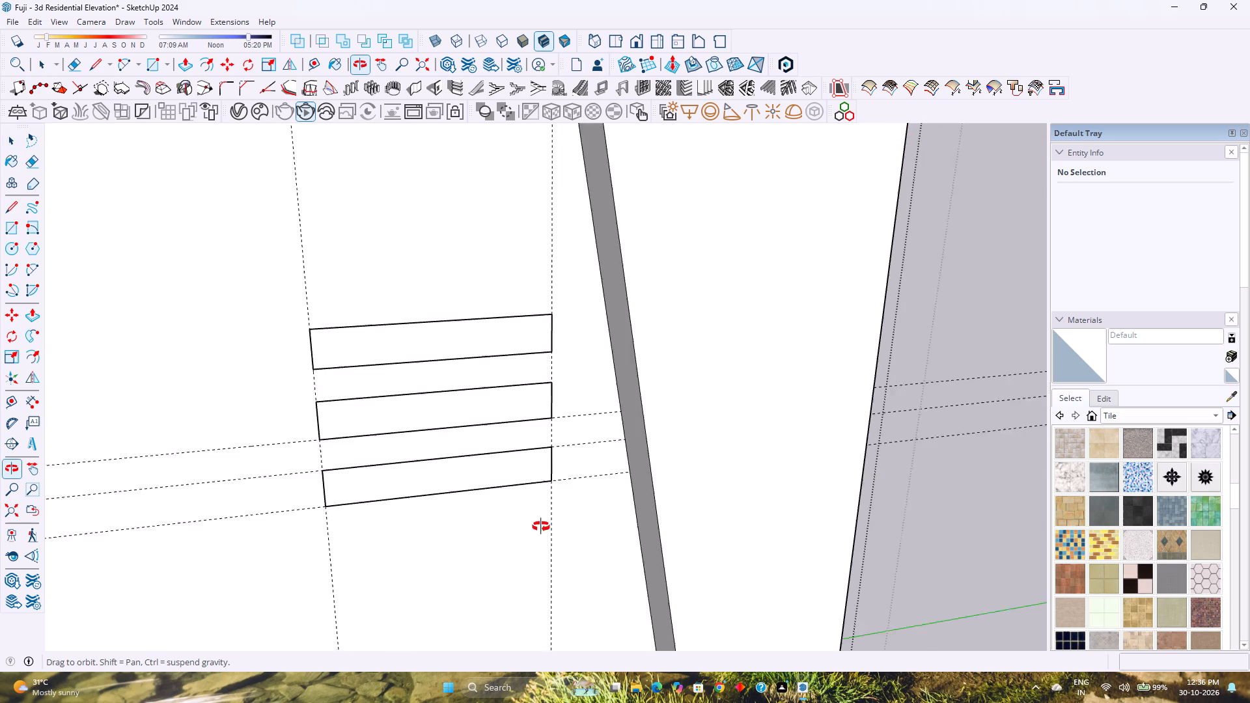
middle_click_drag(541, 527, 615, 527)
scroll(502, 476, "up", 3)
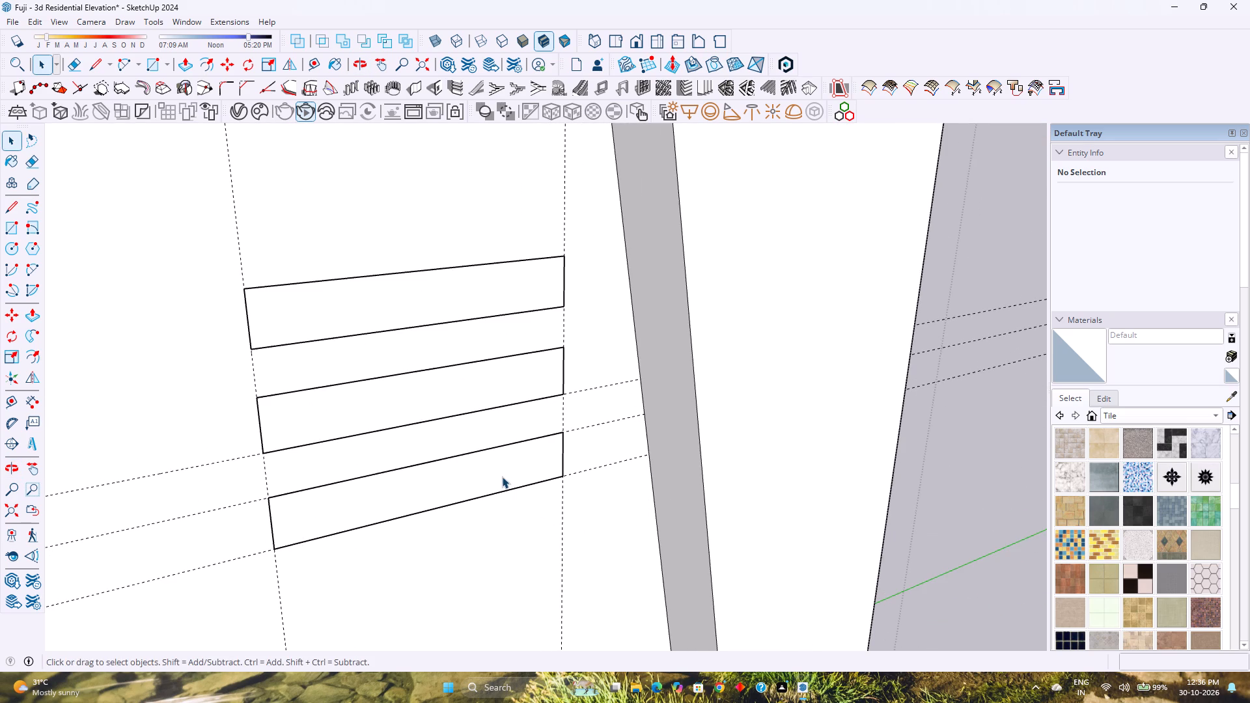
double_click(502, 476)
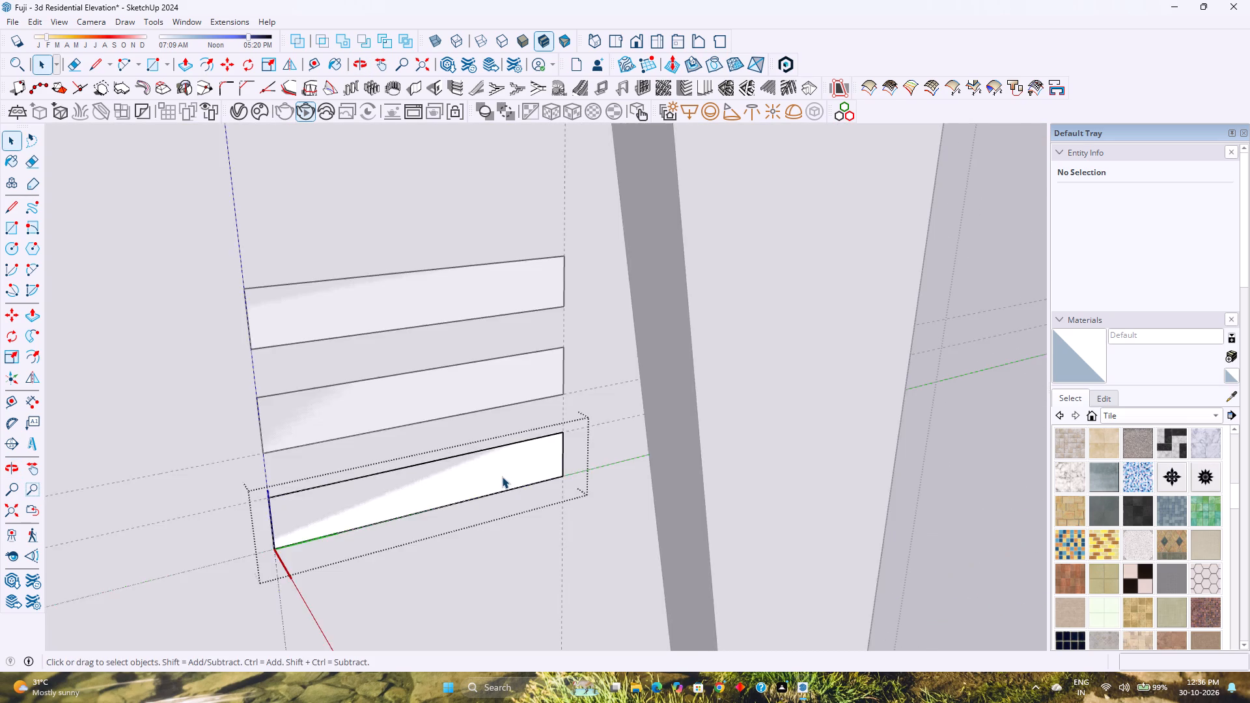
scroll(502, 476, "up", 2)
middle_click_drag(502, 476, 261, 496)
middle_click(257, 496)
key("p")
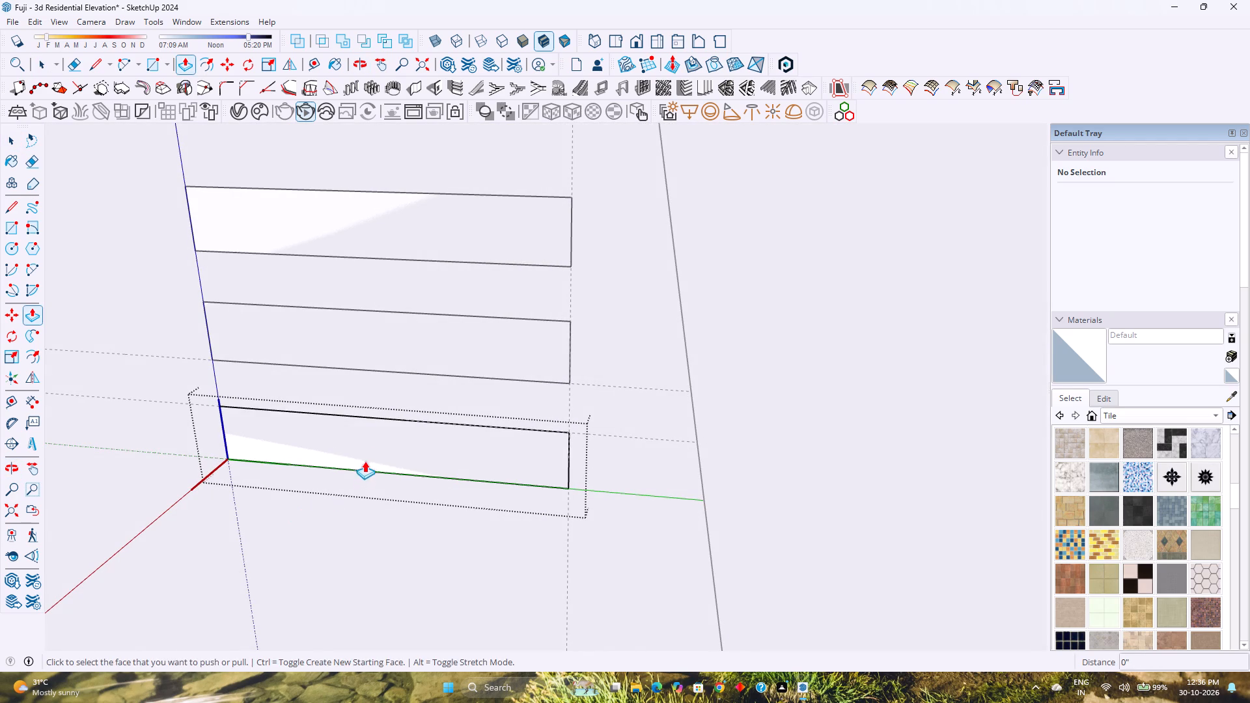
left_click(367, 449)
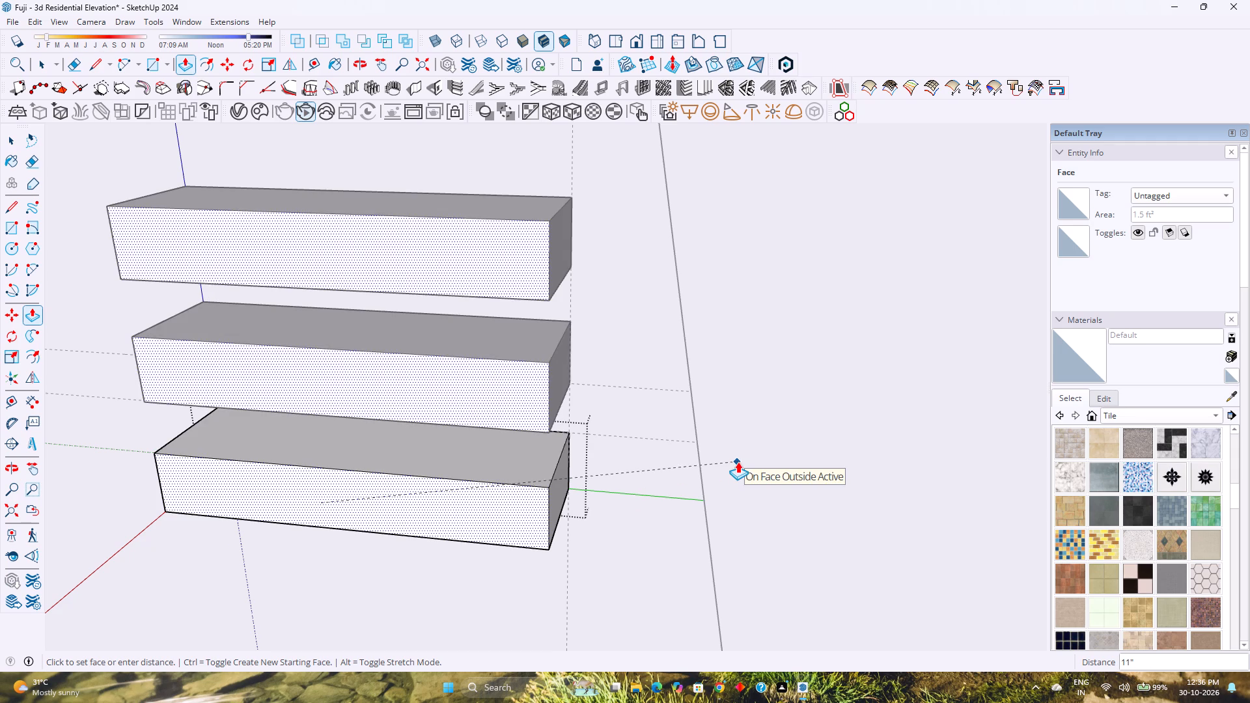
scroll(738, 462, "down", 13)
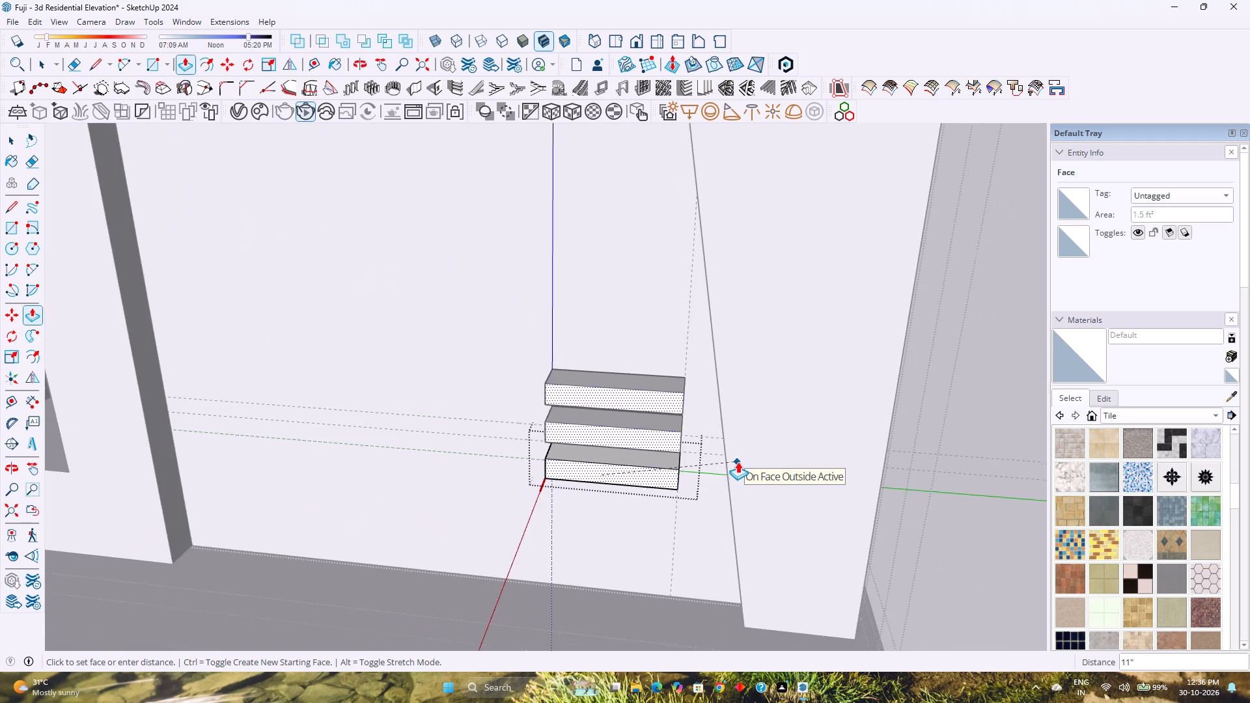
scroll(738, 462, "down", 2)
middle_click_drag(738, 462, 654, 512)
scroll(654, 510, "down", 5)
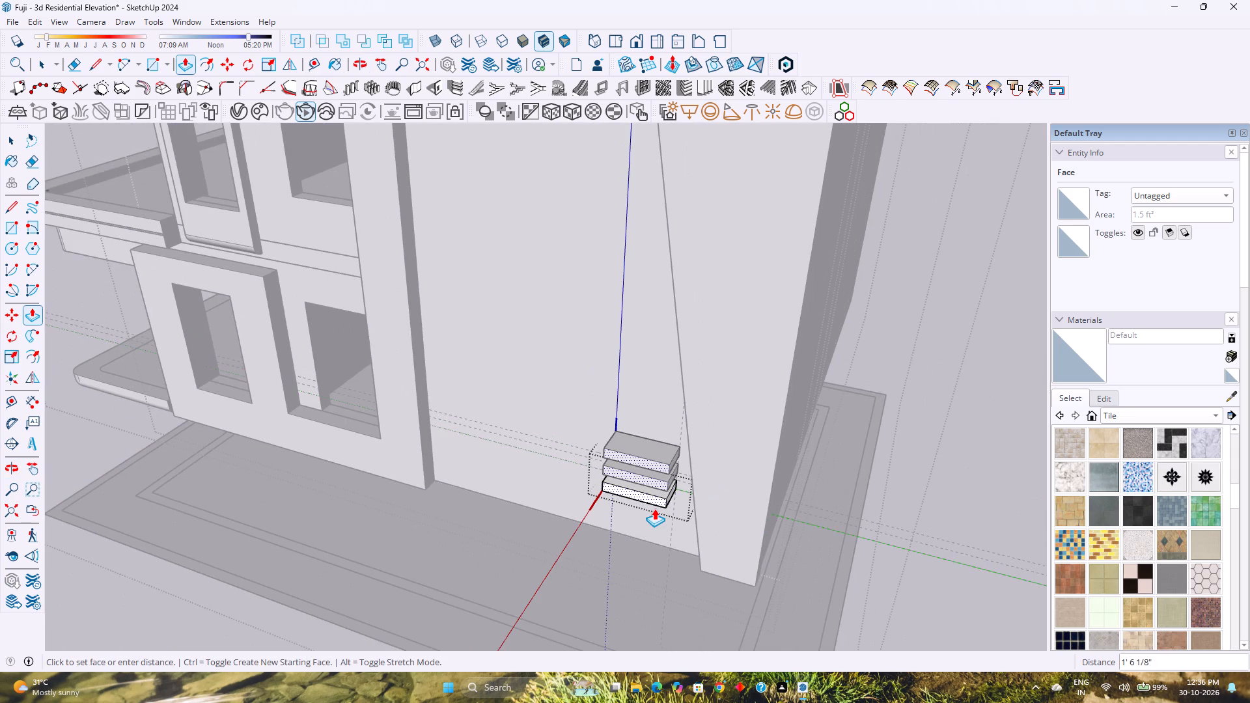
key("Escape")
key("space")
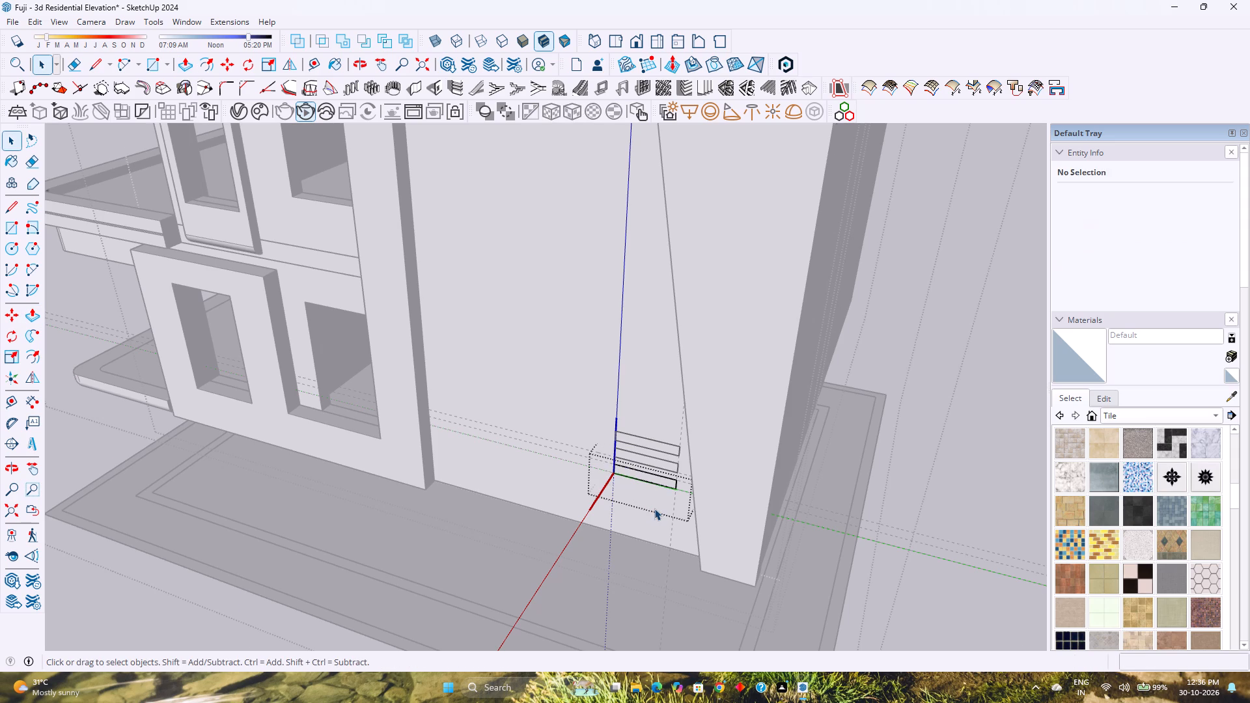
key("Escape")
Push the side wall's outer face, around the window opening and recessed panel, inward by 3".
middle_click_drag(589, 503, 567, 637, "shift")
middle_click_drag(312, 568, 598, 536)
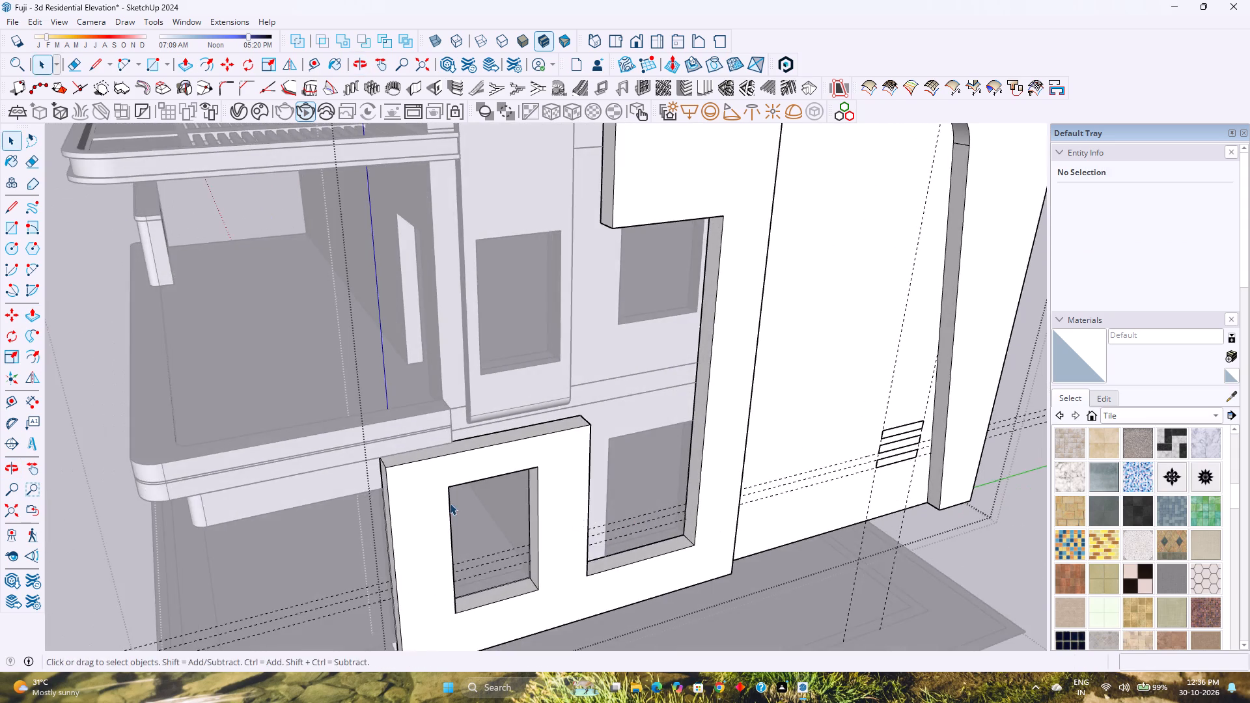
middle_click_drag(447, 503, 721, 401)
middle_click(721, 401)
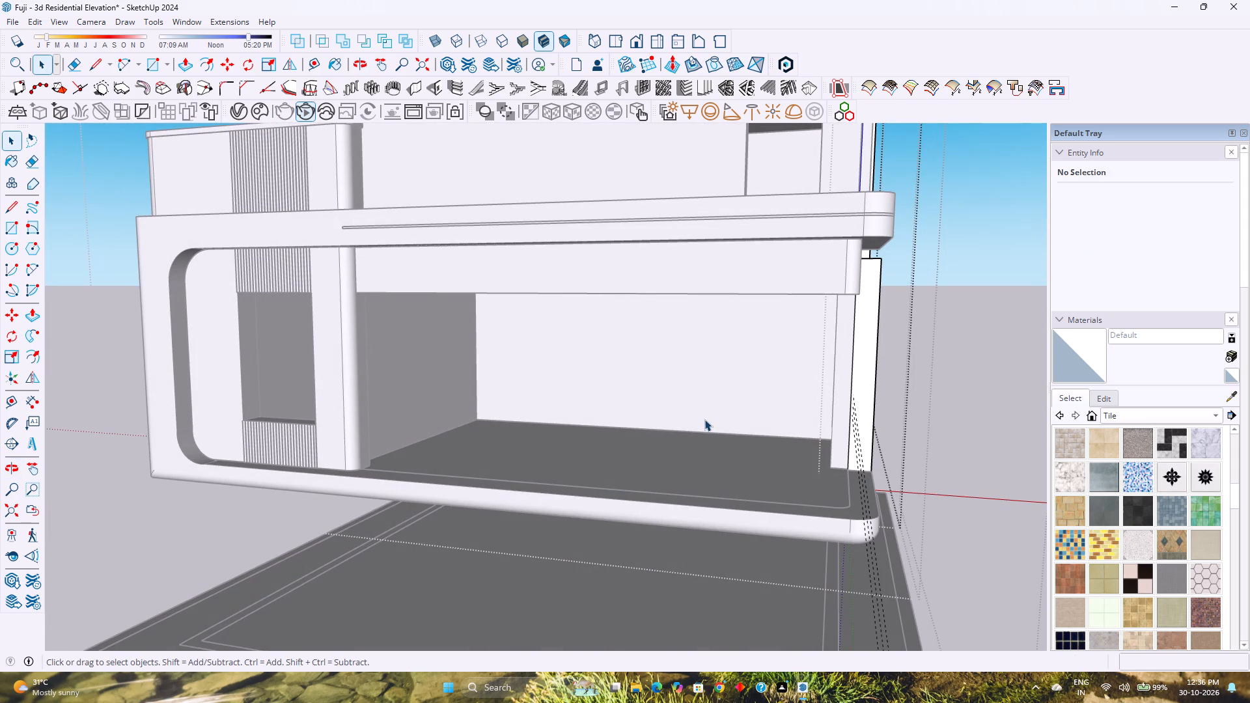
middle_click_drag(704, 419, 534, 471)
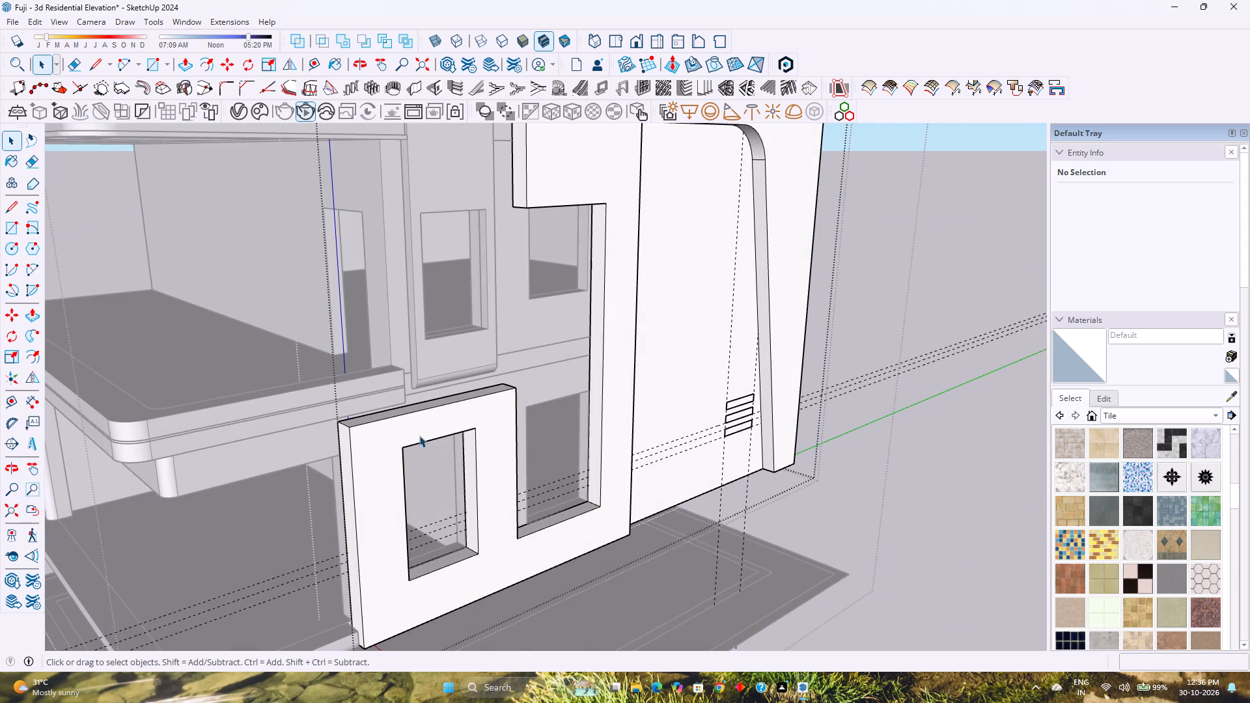
left_click(414, 434)
key("p")
left_click(414, 434)
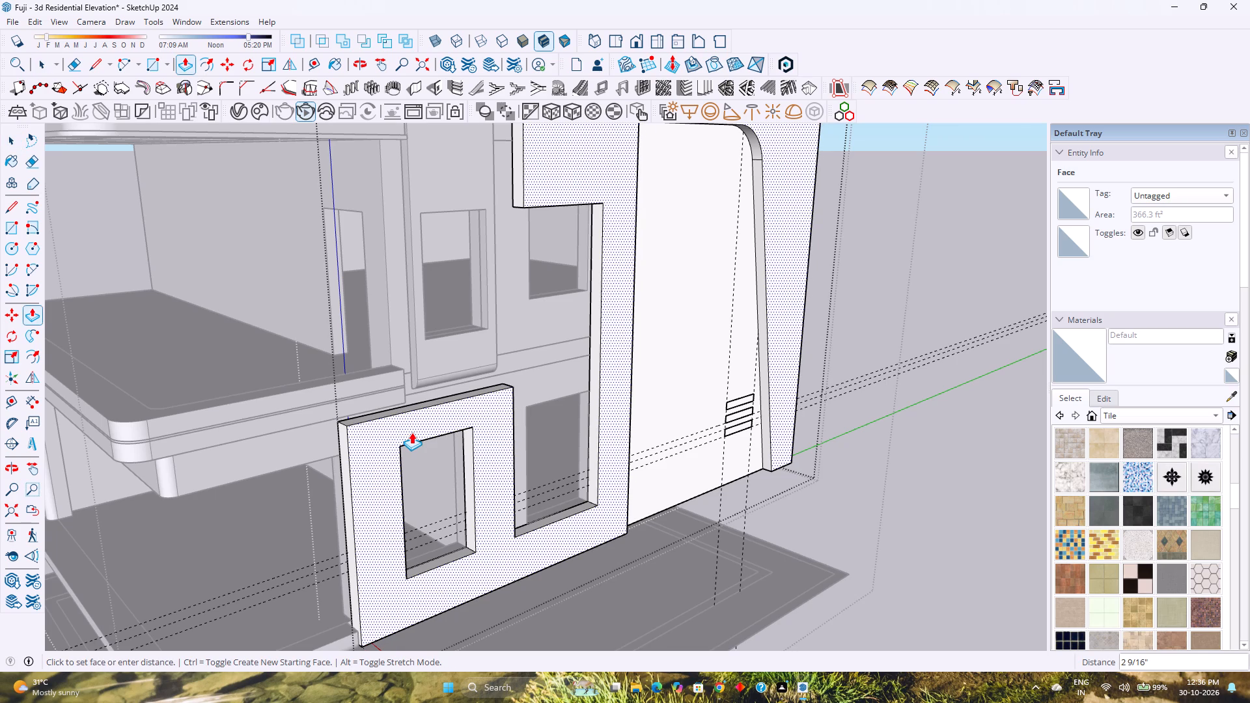
key("3")
key("Return")
Push the side wall's same outer face inward by a further 1".
middle_click_drag(389, 448, 523, 404)
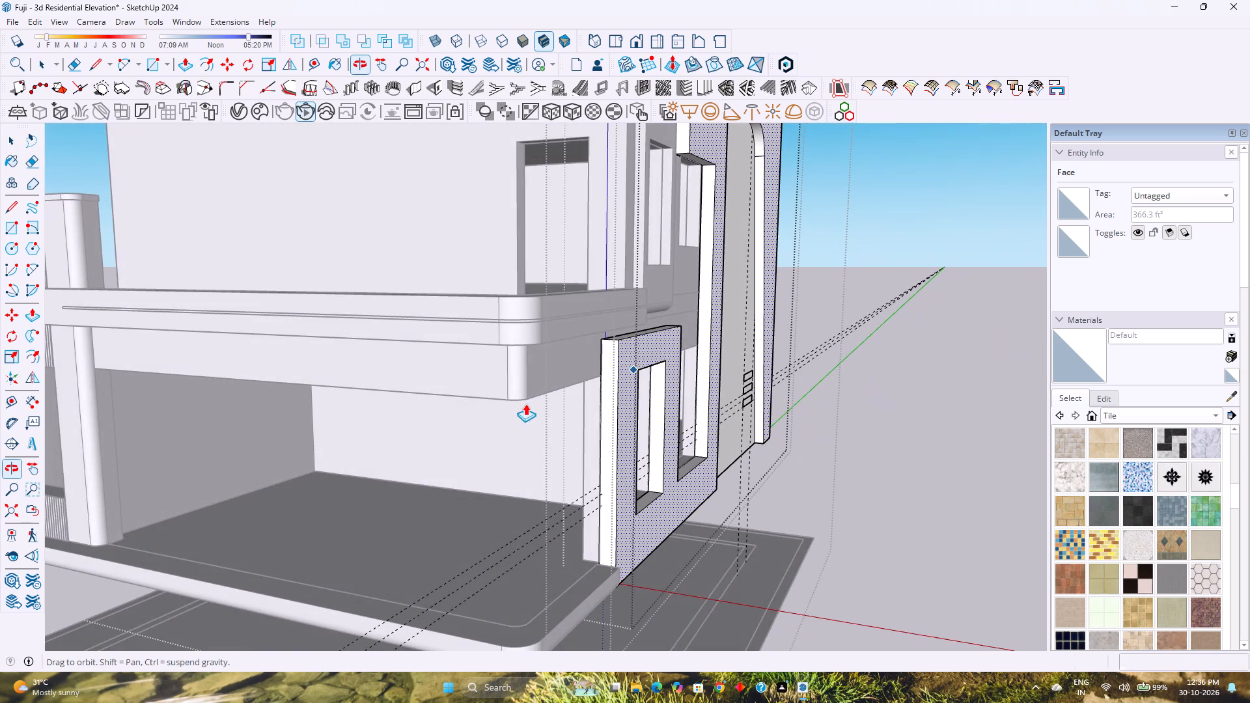
scroll(736, 403, "up", 3)
middle_click_drag(582, 404, 641, 399)
middle_click(641, 399)
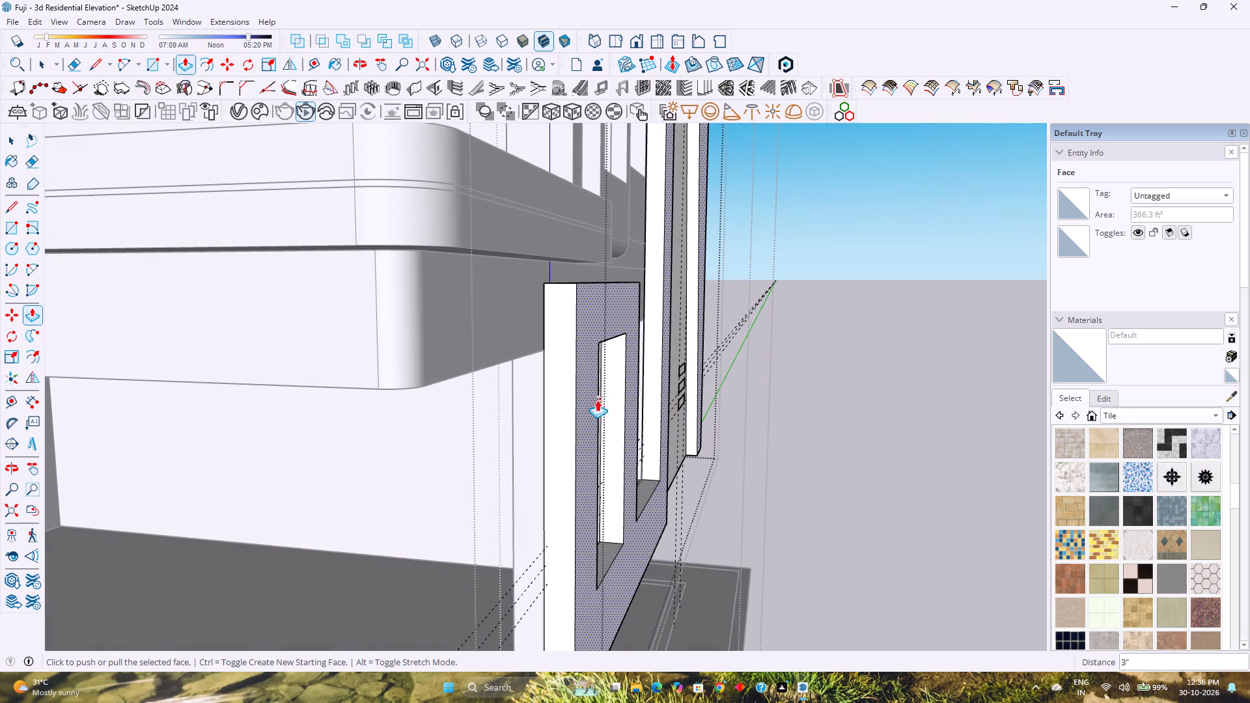
middle_click_drag(465, 369, 552, 298)
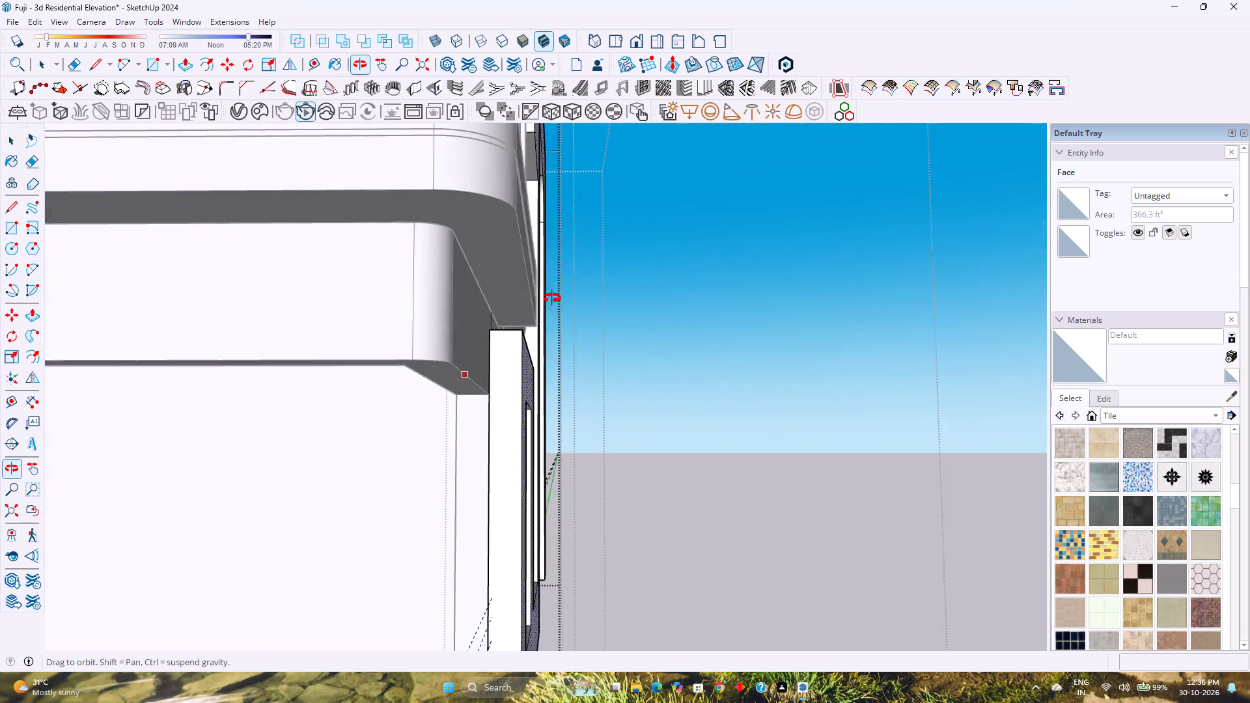
middle_click_drag(552, 298, 520, 331)
left_click(560, 342)
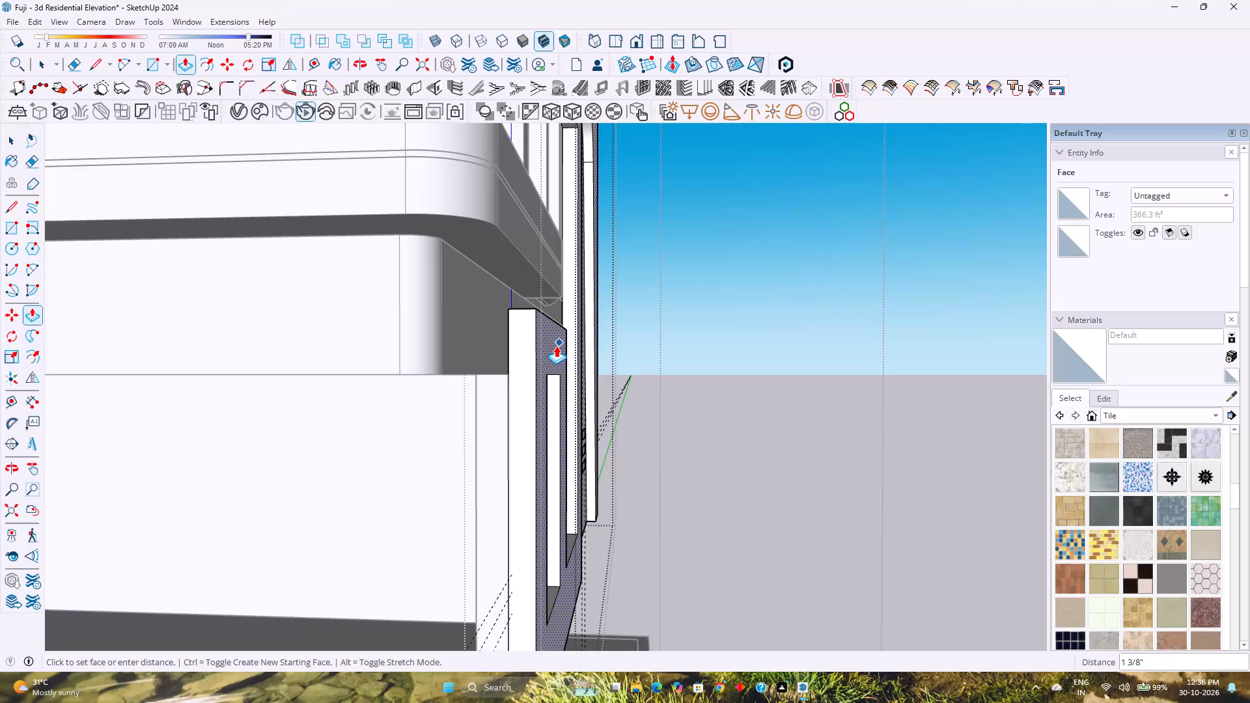
key("1")
key("Return")
scroll(500, 393, "up", 2)
middle_click_drag(500, 393, 458, 404)
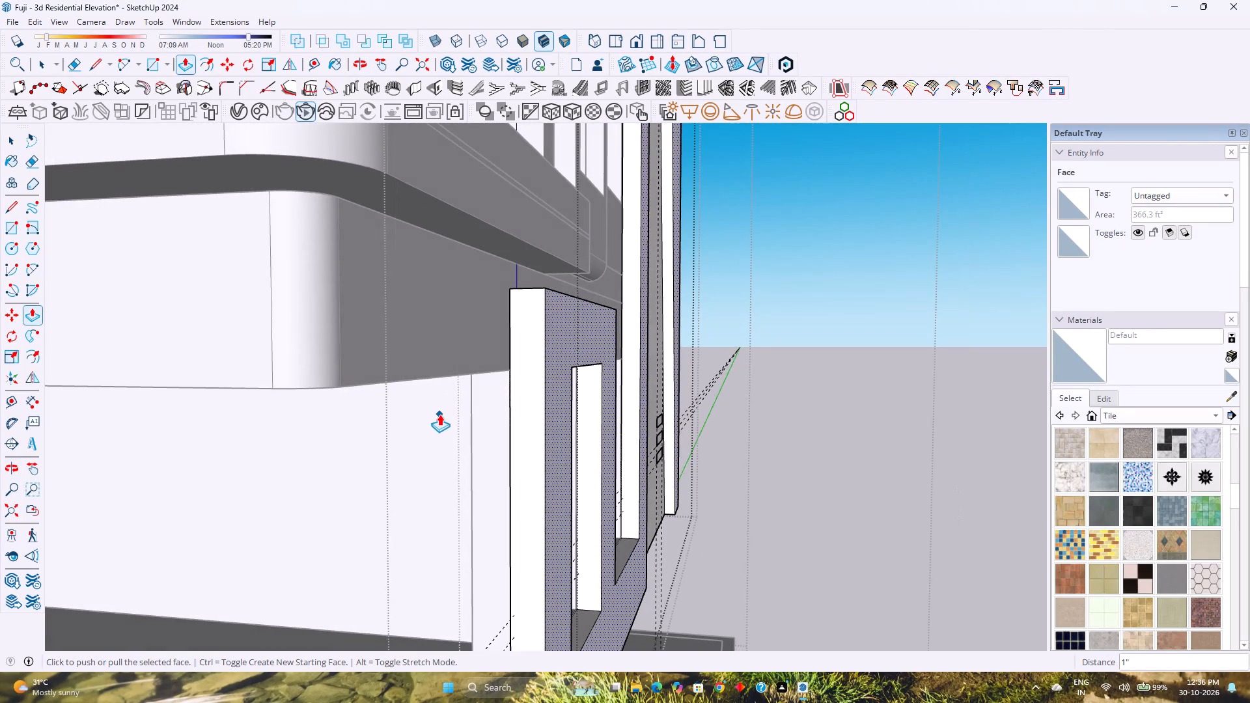
Check the side wall's thickness with a dimension on its top end edge, without placing it.
scroll(440, 413, "up", 2)
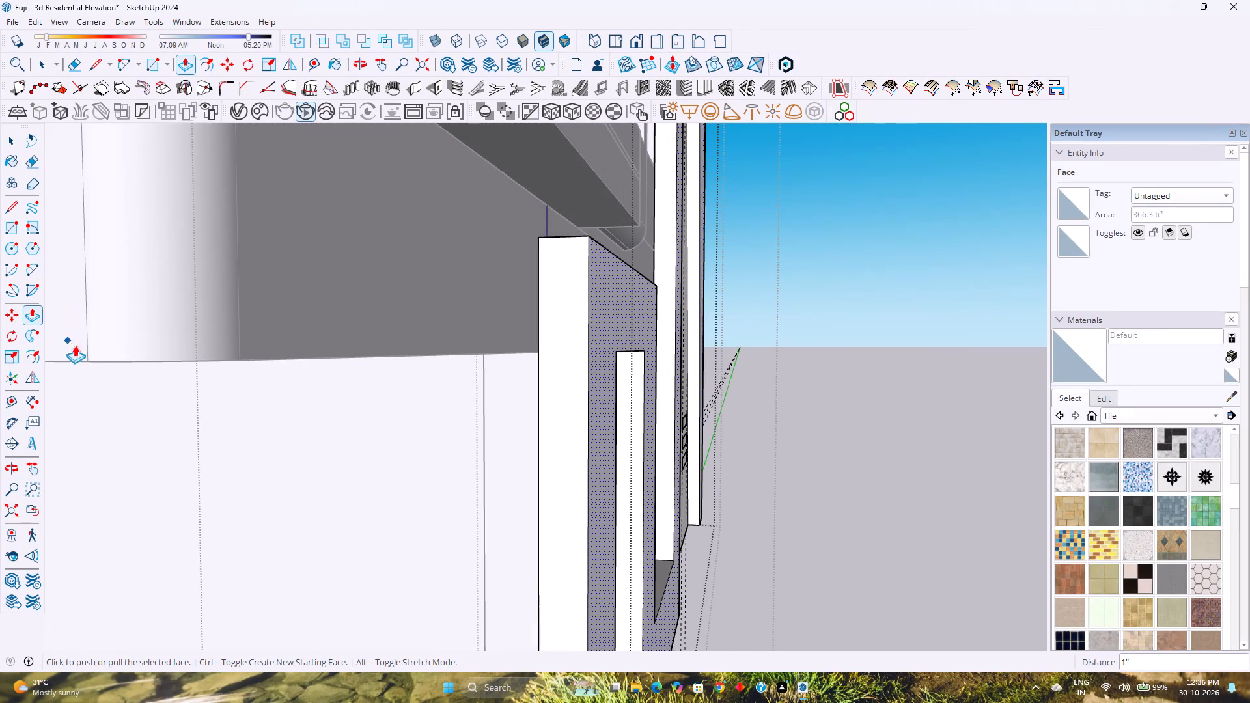
left_click(35, 398)
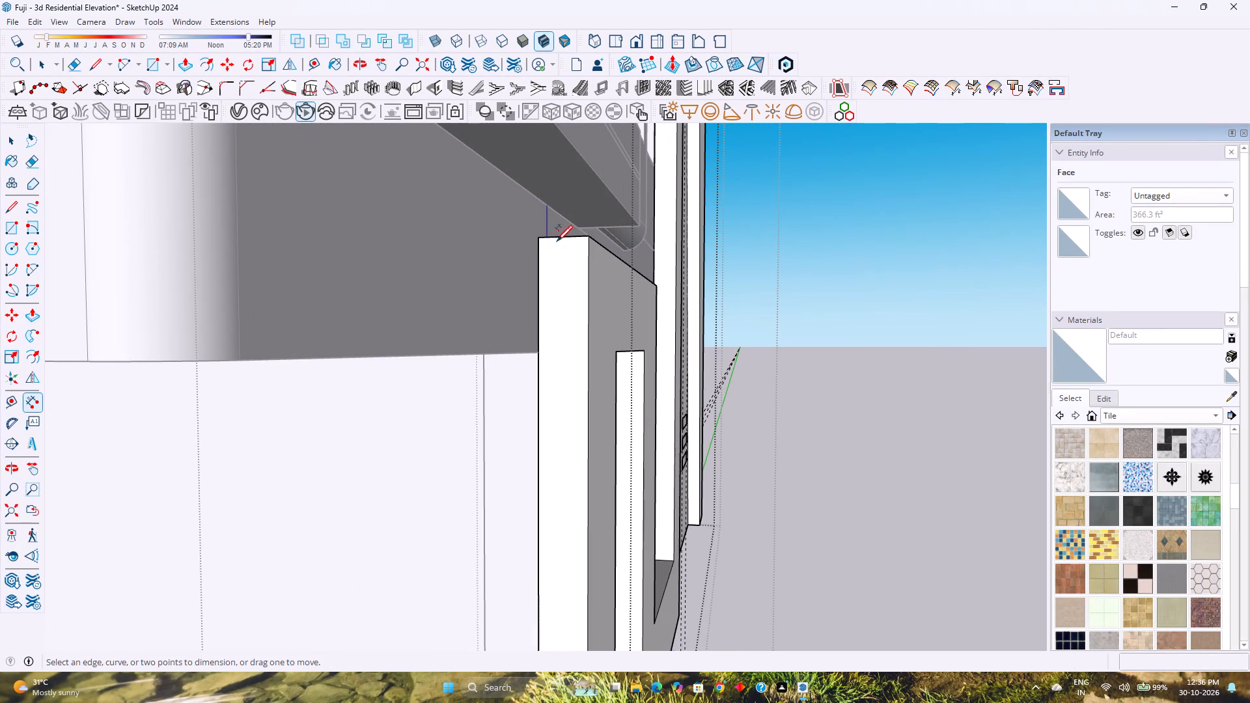
left_click(577, 235)
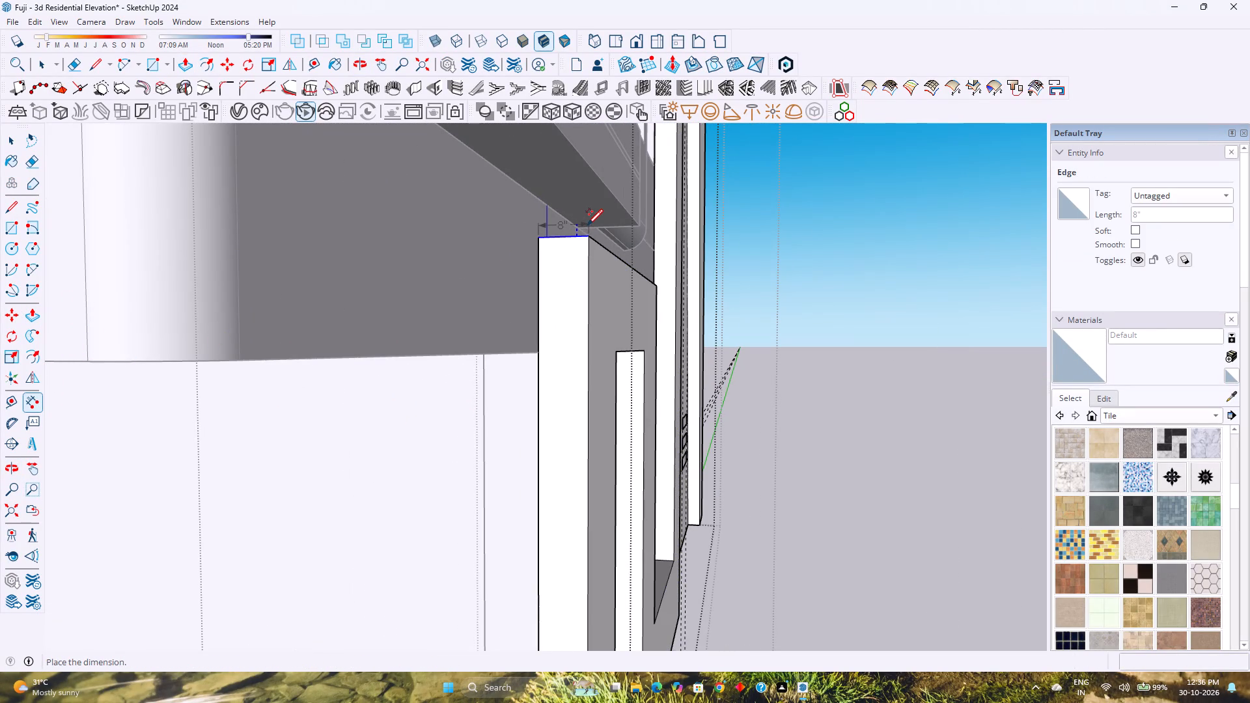
key("Escape")
Open the uppermost strip component and extrude its face 7", flush with the side wall's outer face.
scroll(503, 262, "down", 8)
middle_click_drag(611, 285, 527, 316)
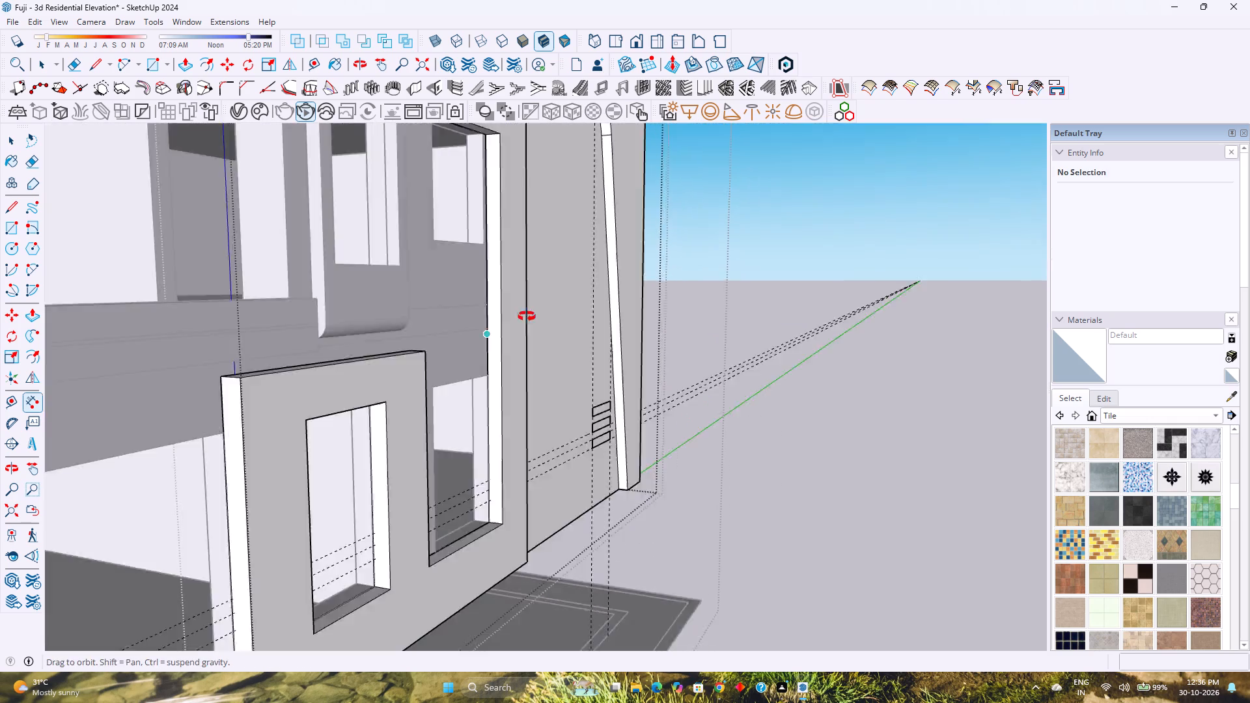
middle_click_drag(527, 316, 453, 332)
middle_click(452, 332)
scroll(453, 332, "down", 2)
key("space")
scroll(501, 413, "up", 1)
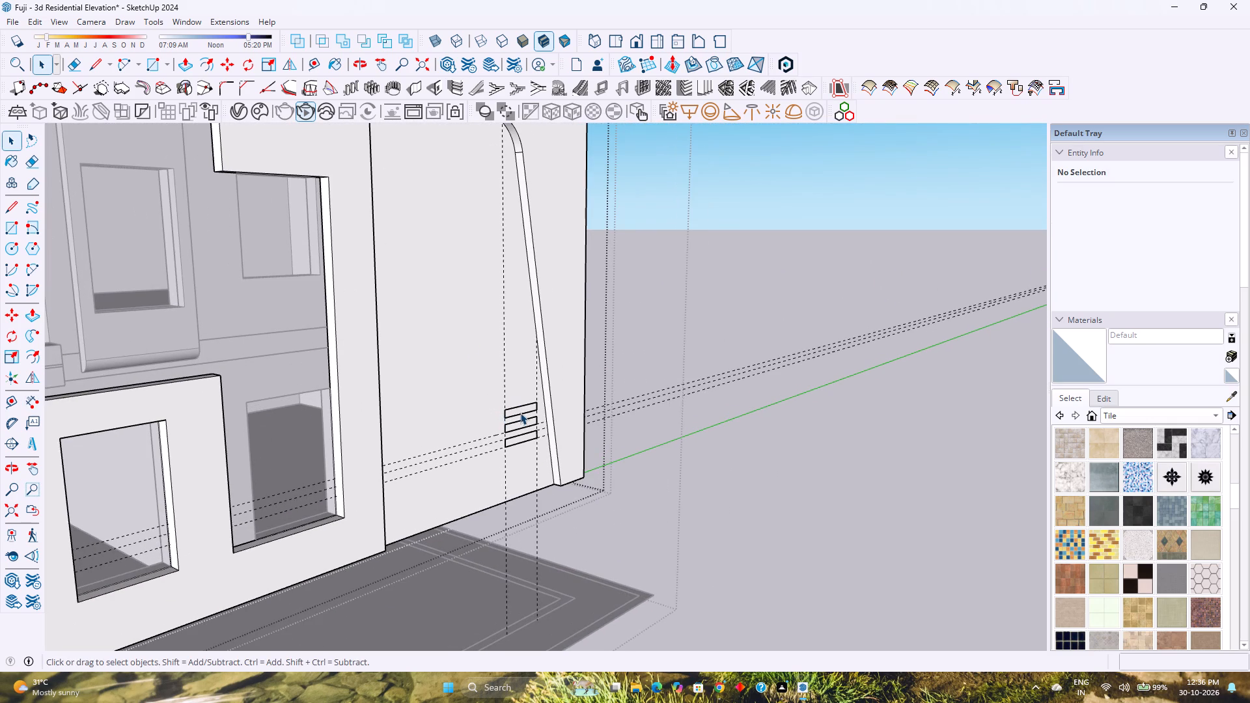
left_click(520, 413)
scroll(520, 413, "up", 4)
double_click(521, 410)
scroll(521, 410, "up", 3)
key("p")
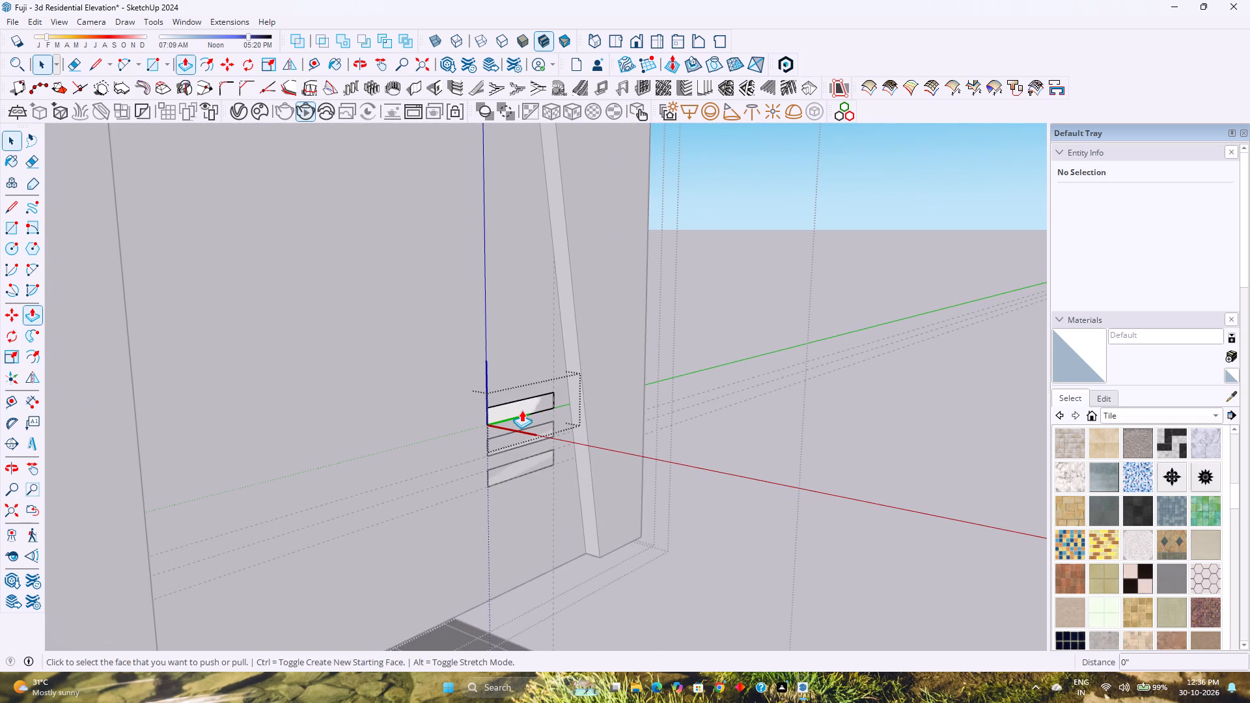
left_click(521, 409)
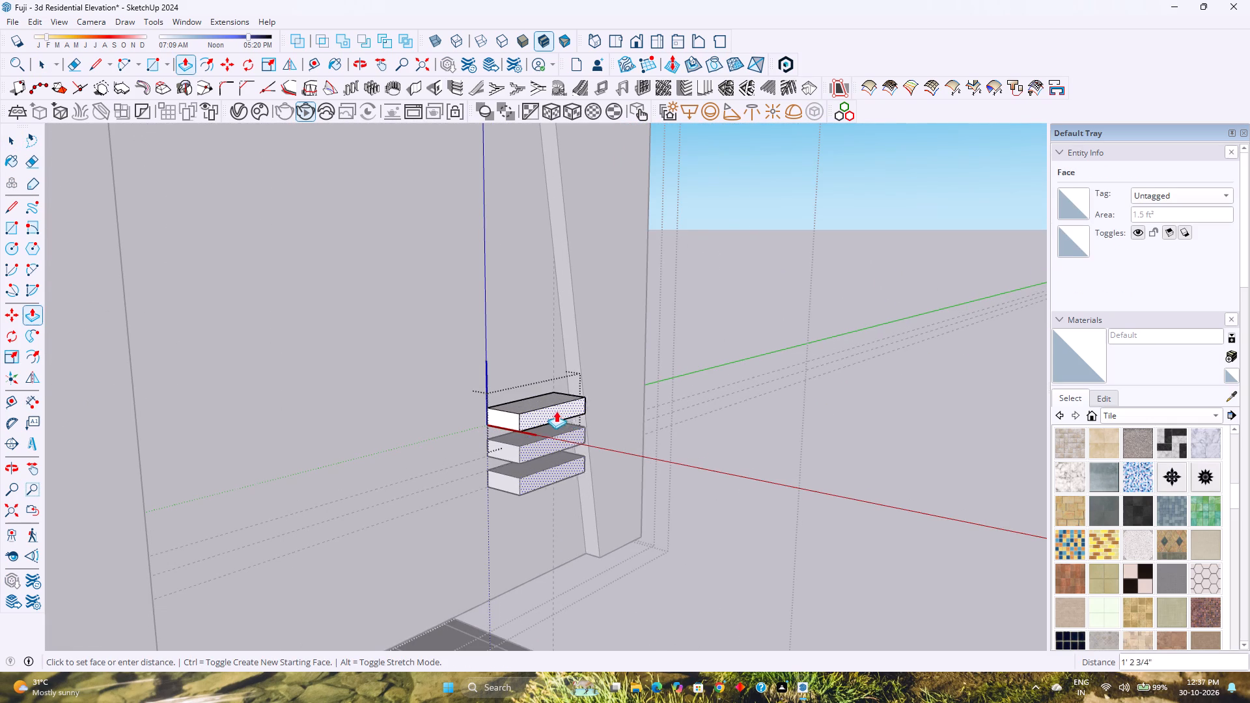
left_click(578, 354)
scroll(548, 403, "up", 5)
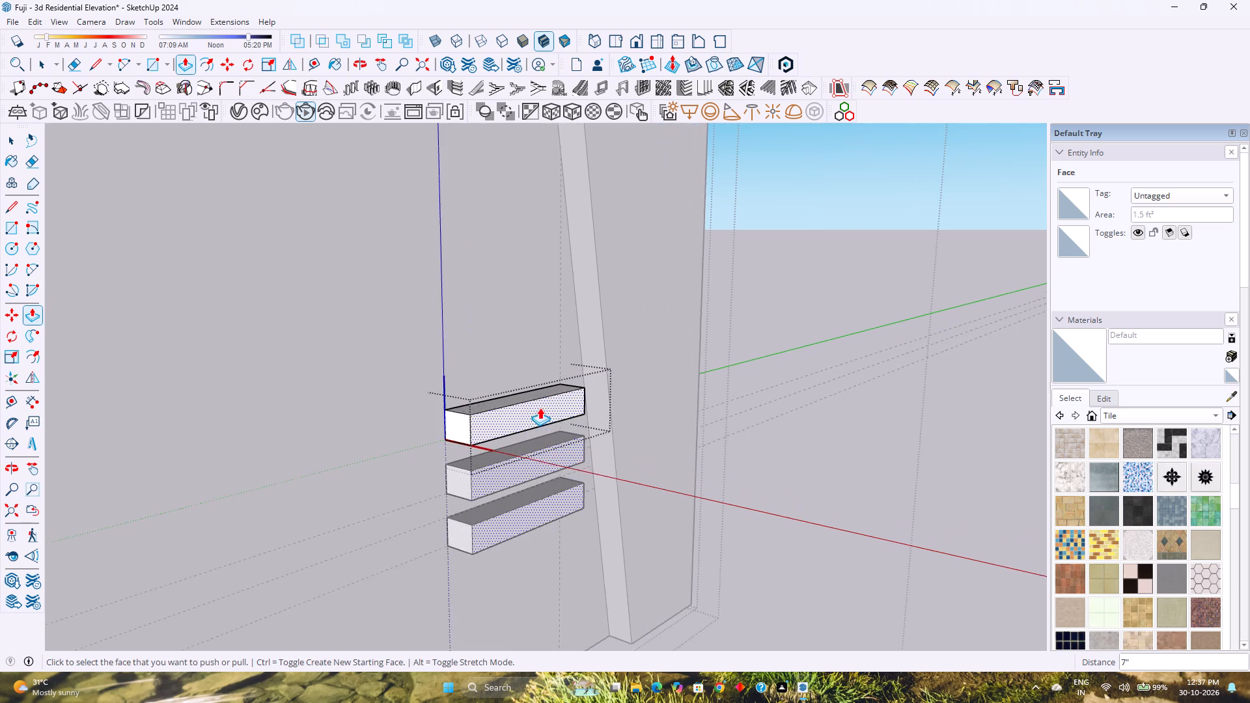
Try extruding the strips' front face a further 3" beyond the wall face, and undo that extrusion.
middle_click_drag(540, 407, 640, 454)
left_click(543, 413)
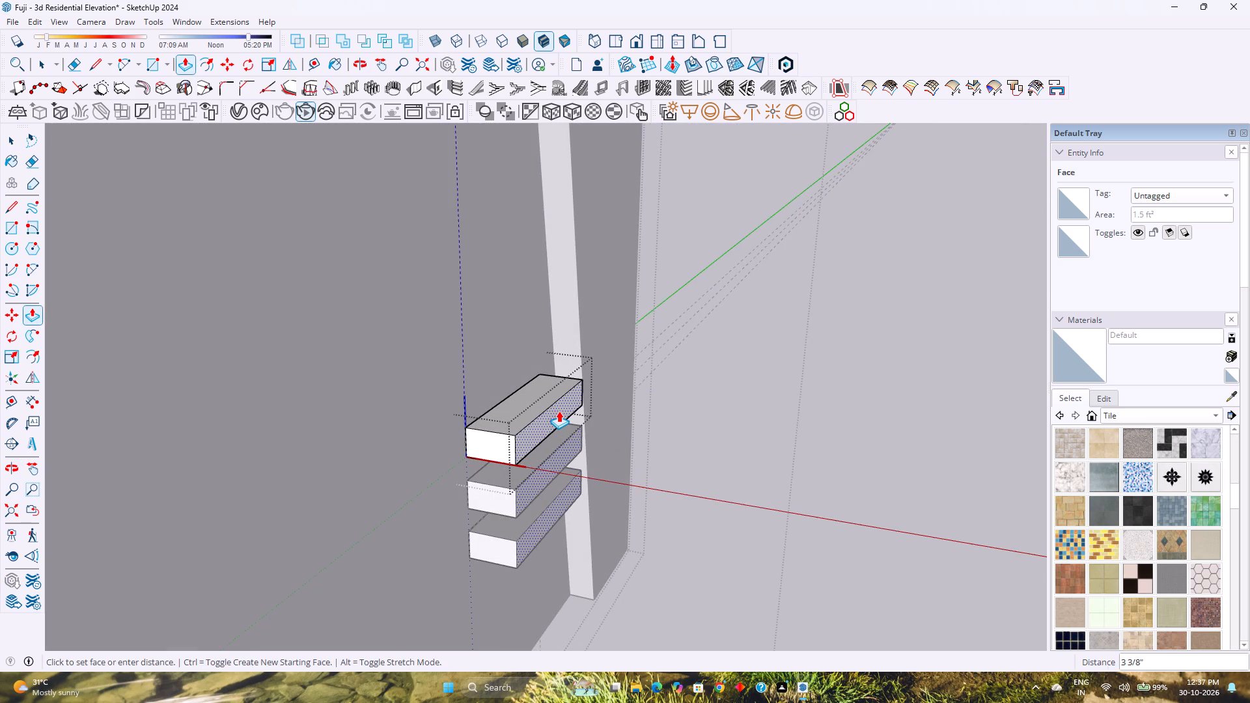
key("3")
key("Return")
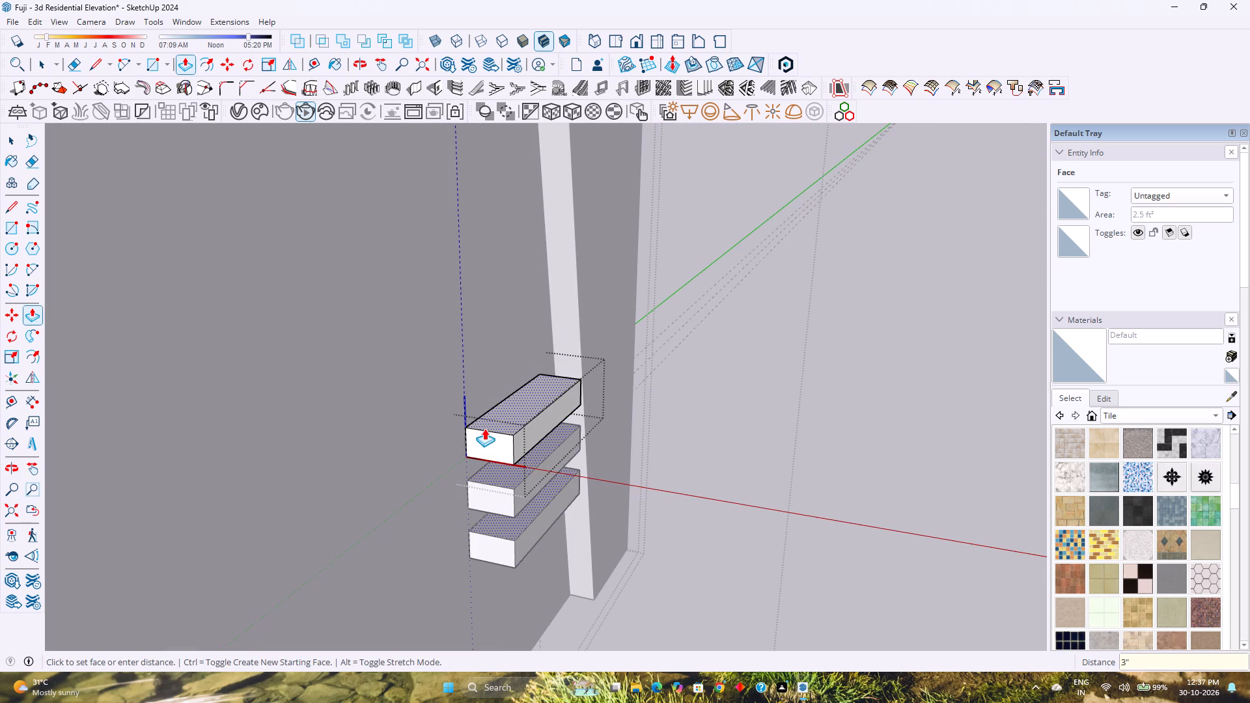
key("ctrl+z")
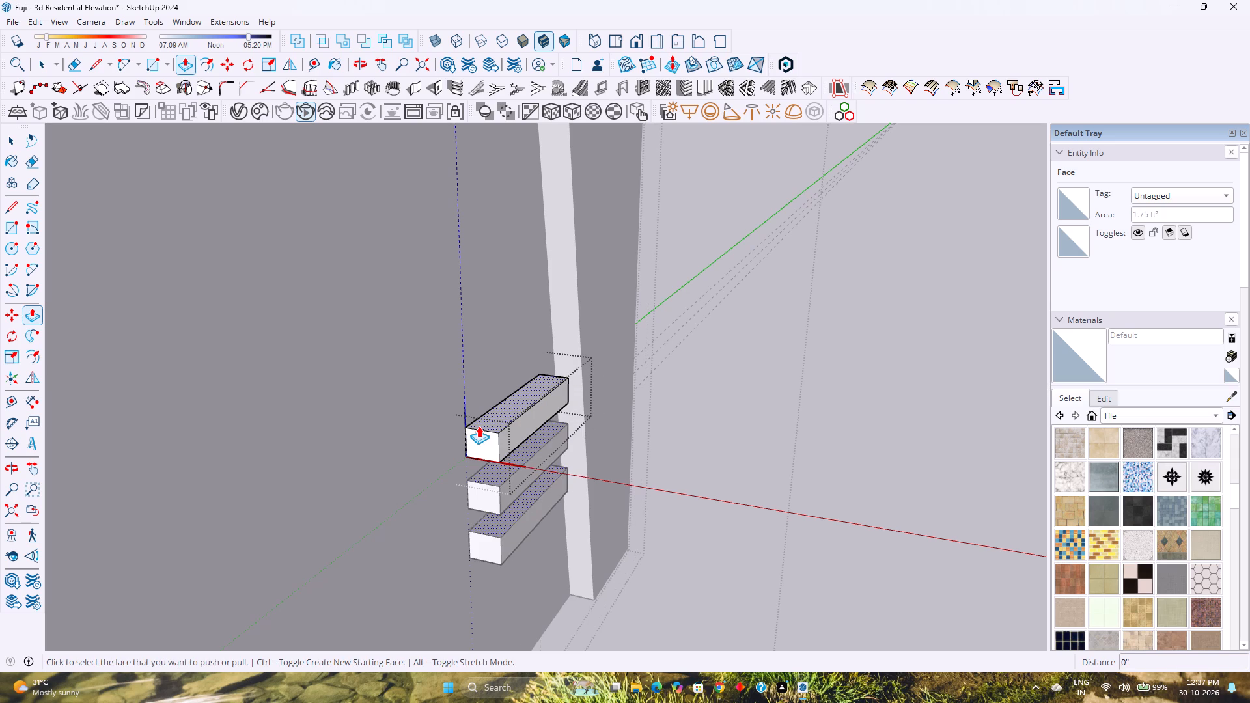
Extrude the strip component's front face 2" beyond the side wall's outer face.
left_click(527, 420)
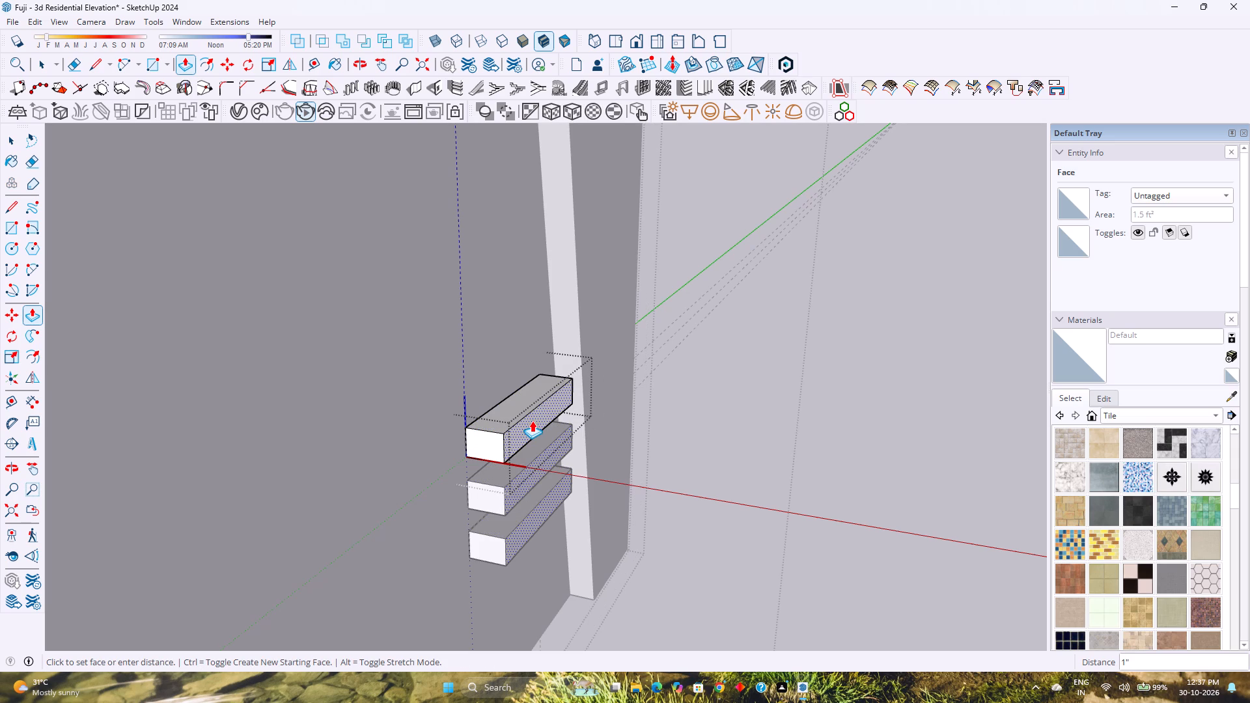
key("2")
key("Return")
Raise the strip component's top face by 3" and close the component.
middle_click_drag(501, 450, 501, 437)
left_click(513, 417)
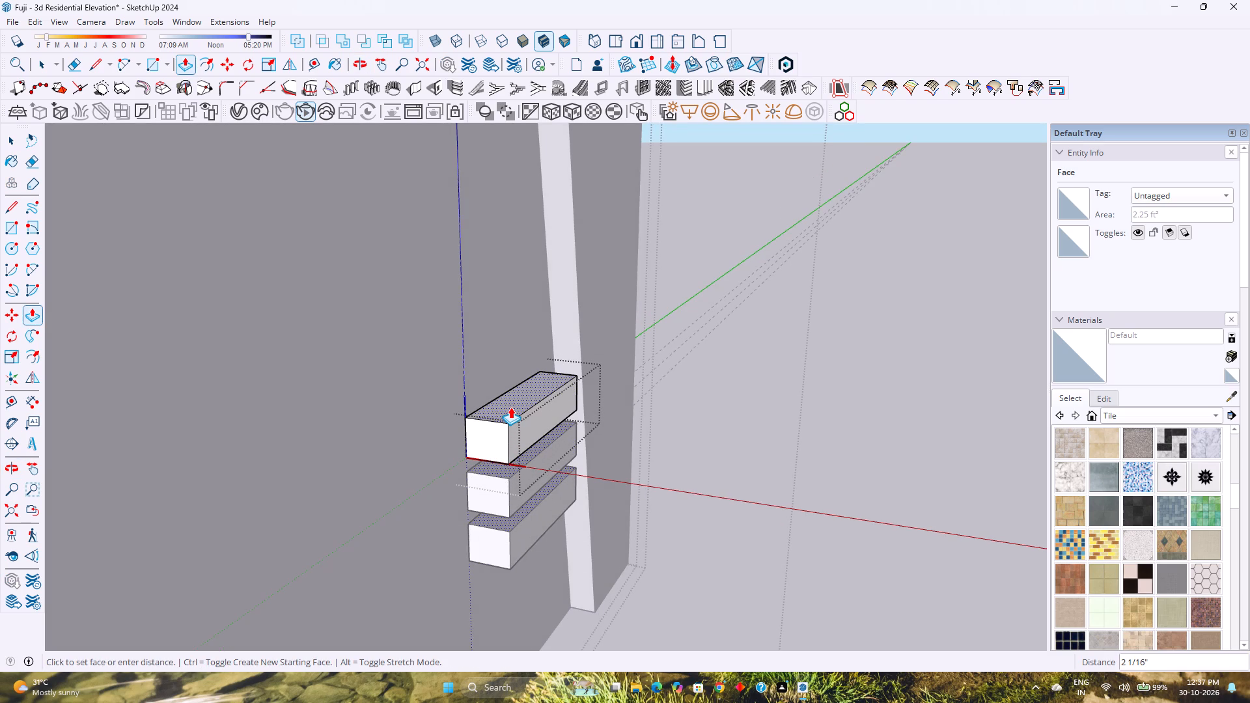
key("3")
key("Return")
key("space")
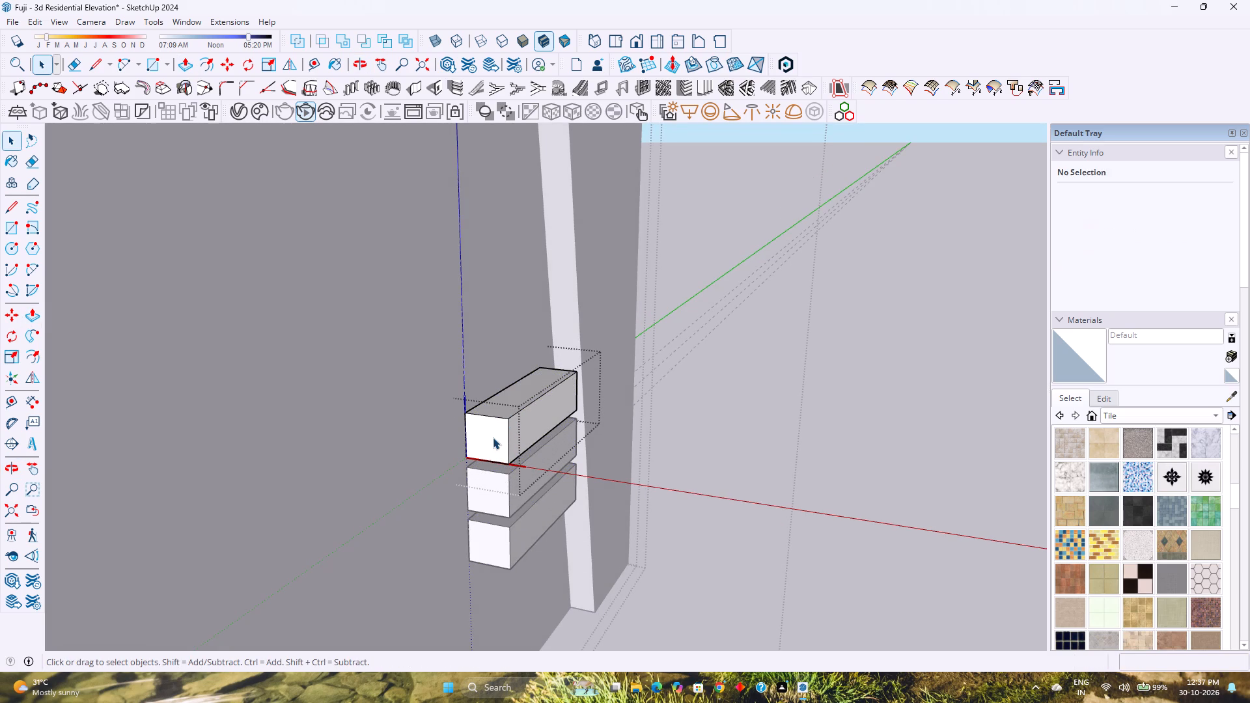
key("Escape")
Move the upper two strips straight up 5" to widen the gap above the lowest strip.
scroll(509, 506, "down", 2)
middle_click_drag(517, 520, 443, 458)
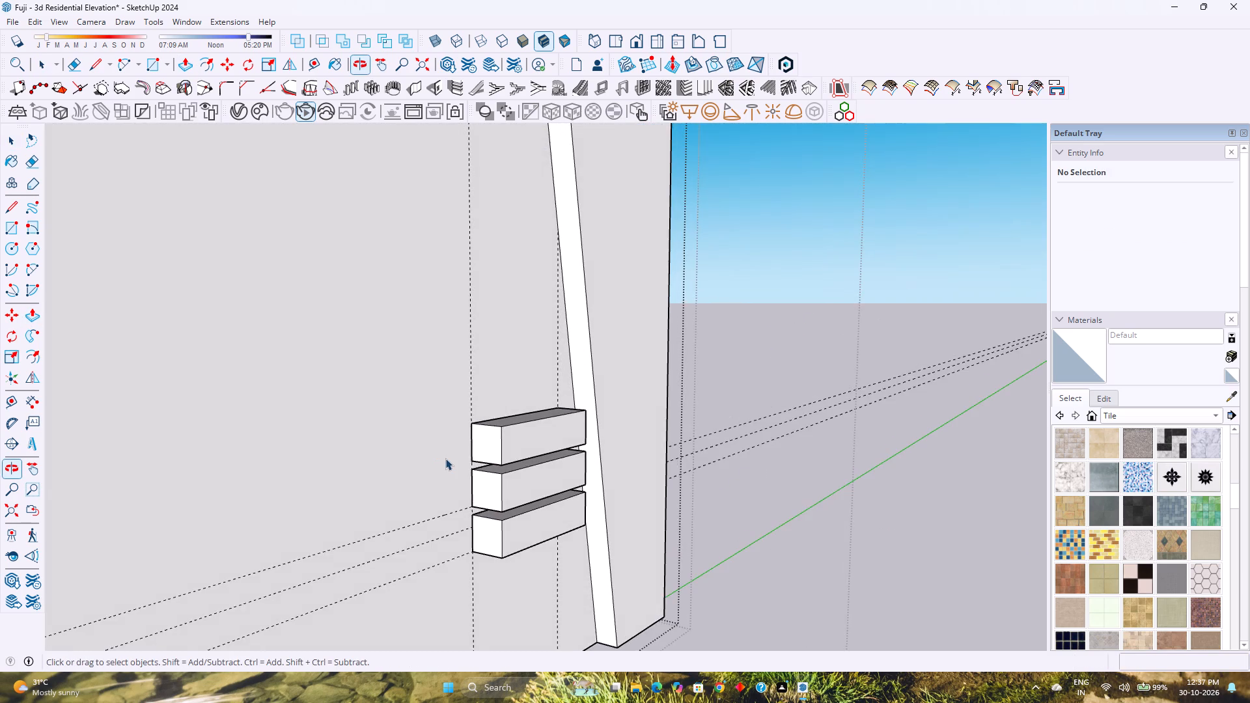
scroll(446, 458, "down", 2)
left_click(490, 482)
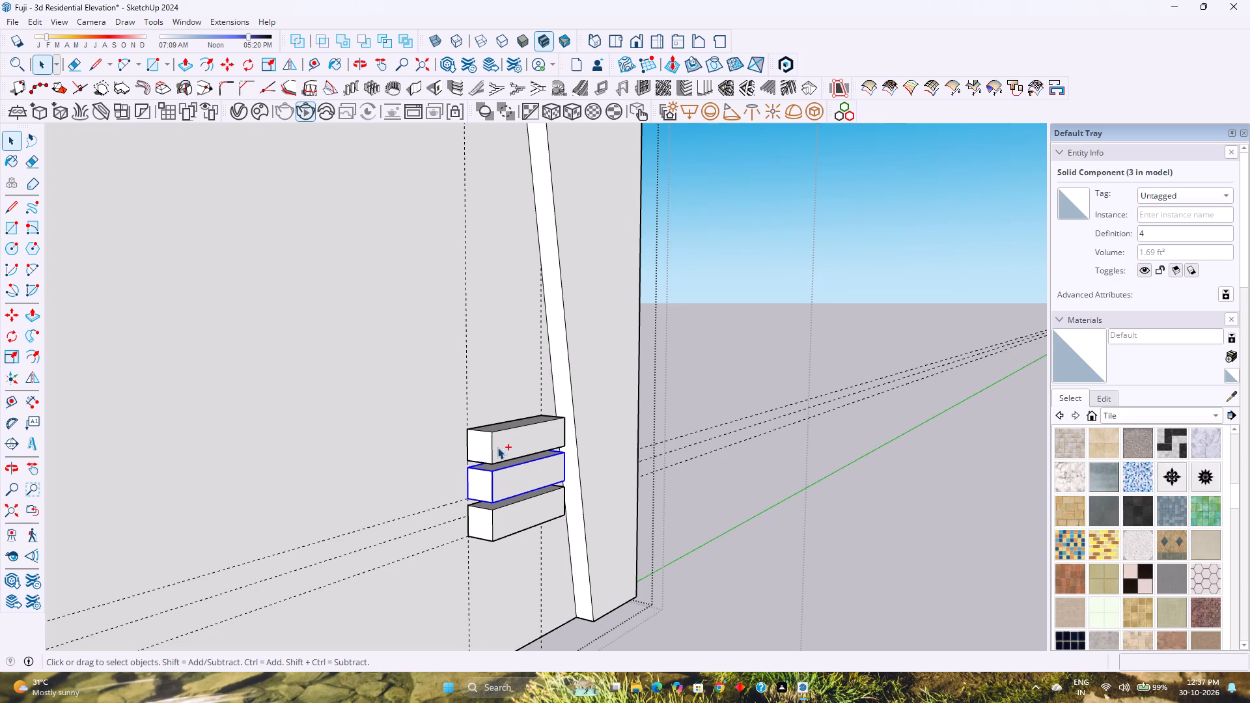
left_click(497, 447, "ctrl")
key("m")
scroll(460, 503, "up", 6)
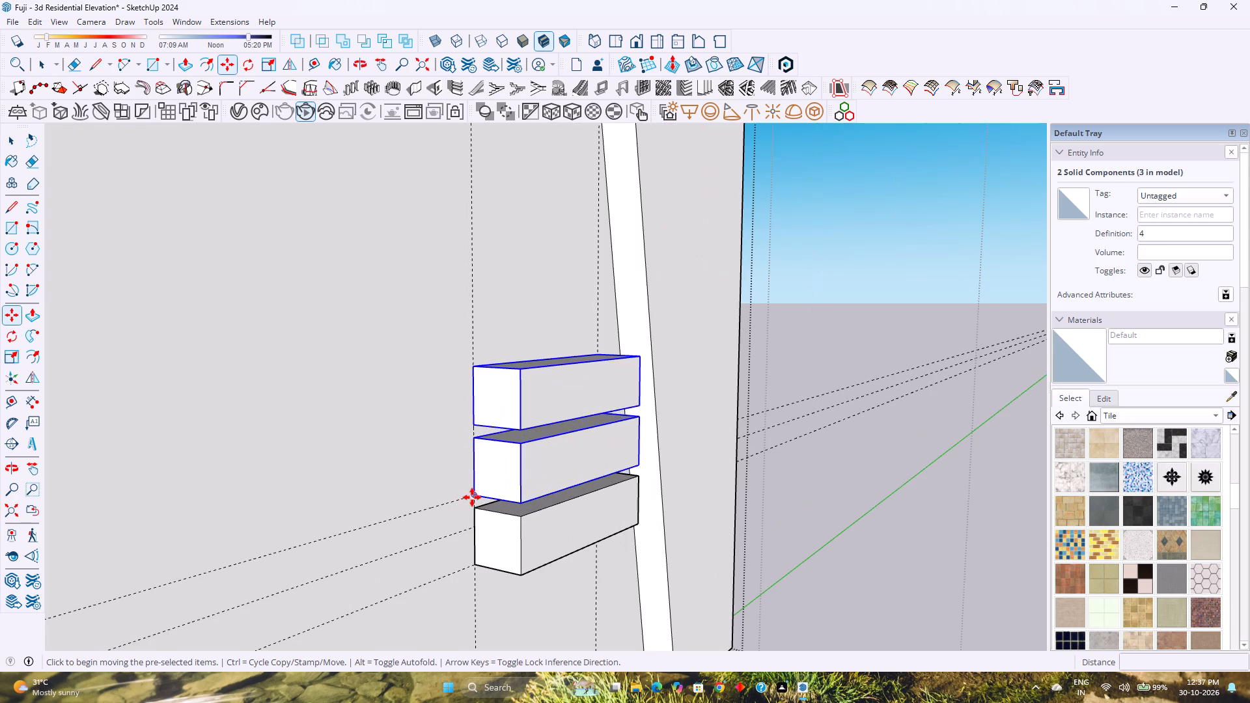
left_click(472, 497)
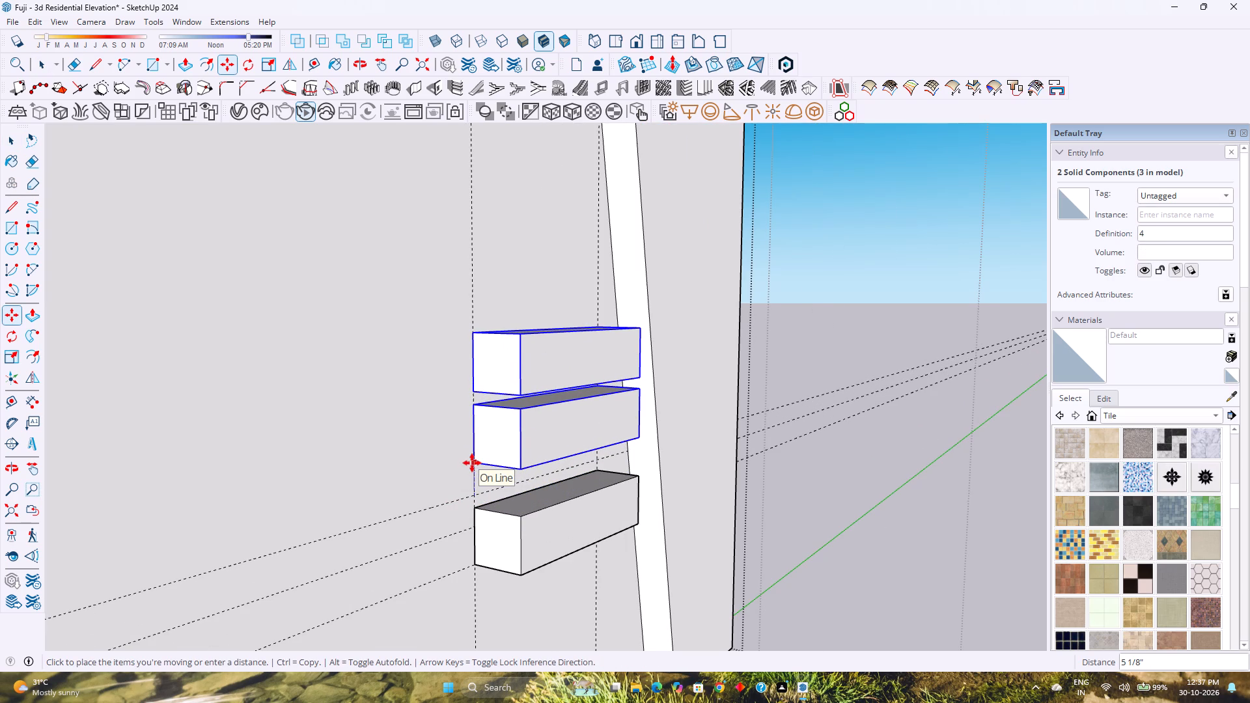
key("5")
key("Return")
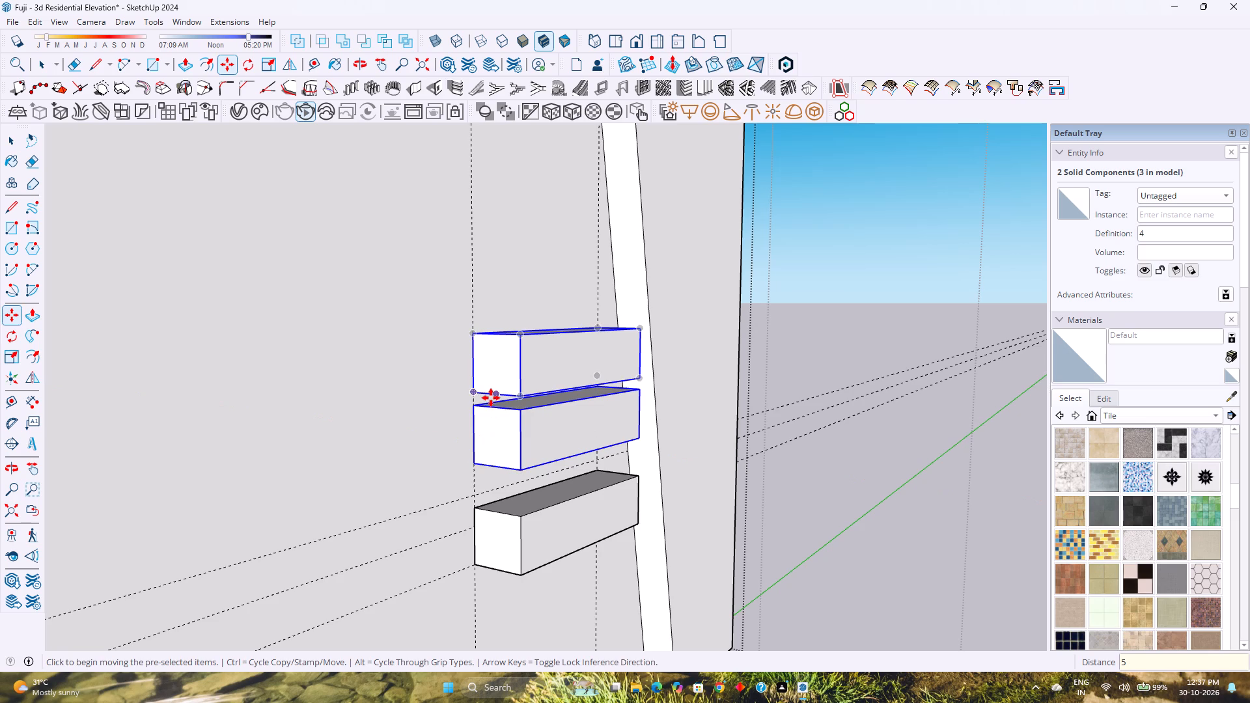
Move the uppermost strip alone straight up by a further 5".
key("space")
key("Escape")
left_click(510, 386)
triple_click(510, 386)
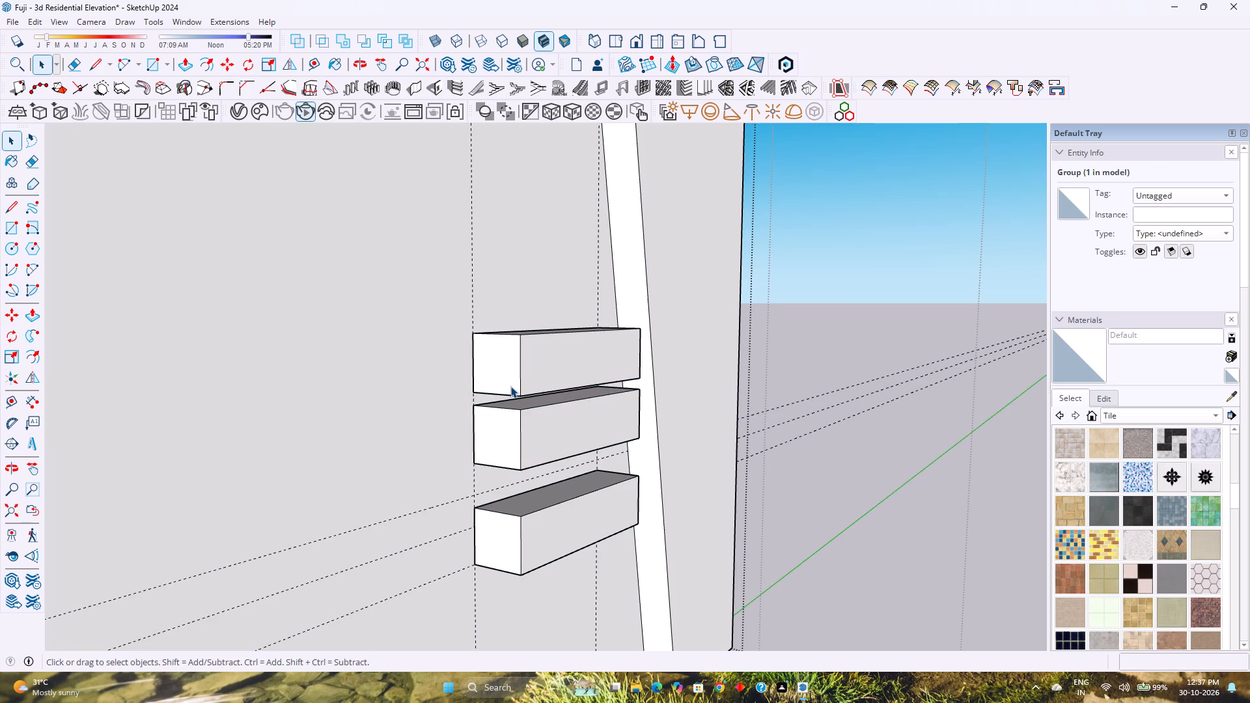
key("m")
left_click(476, 391)
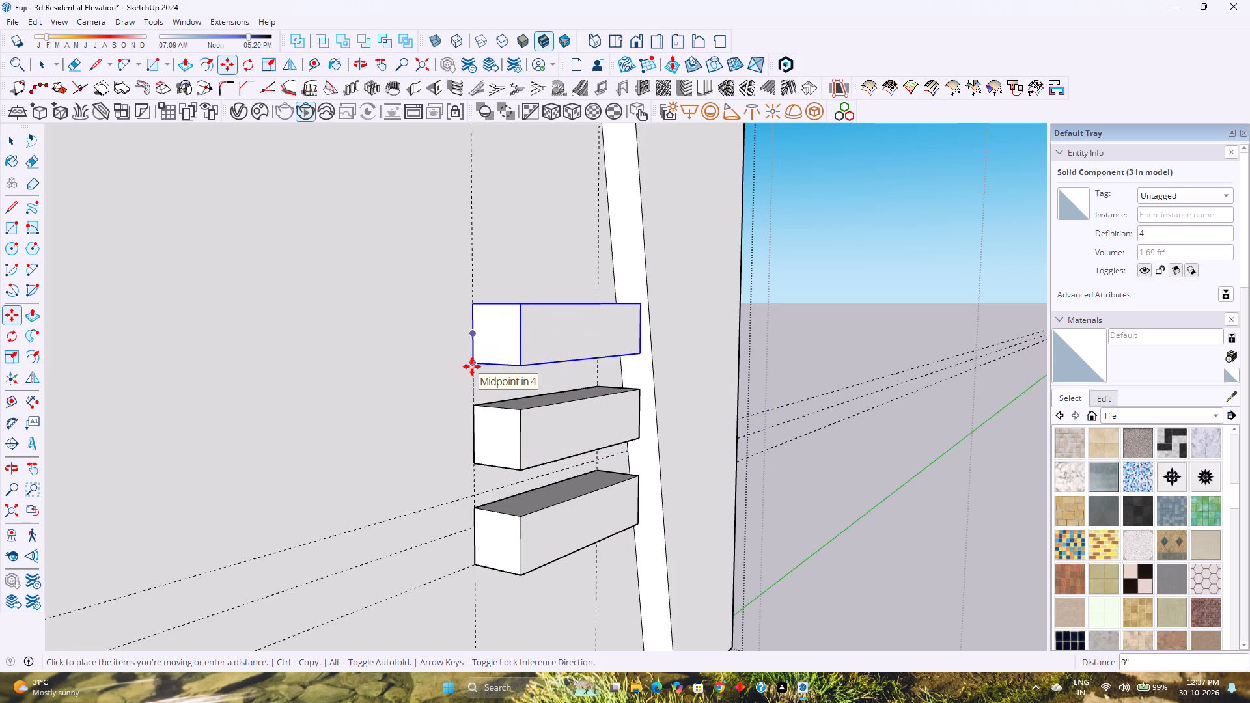
key("5")
key("Return")
key("space")
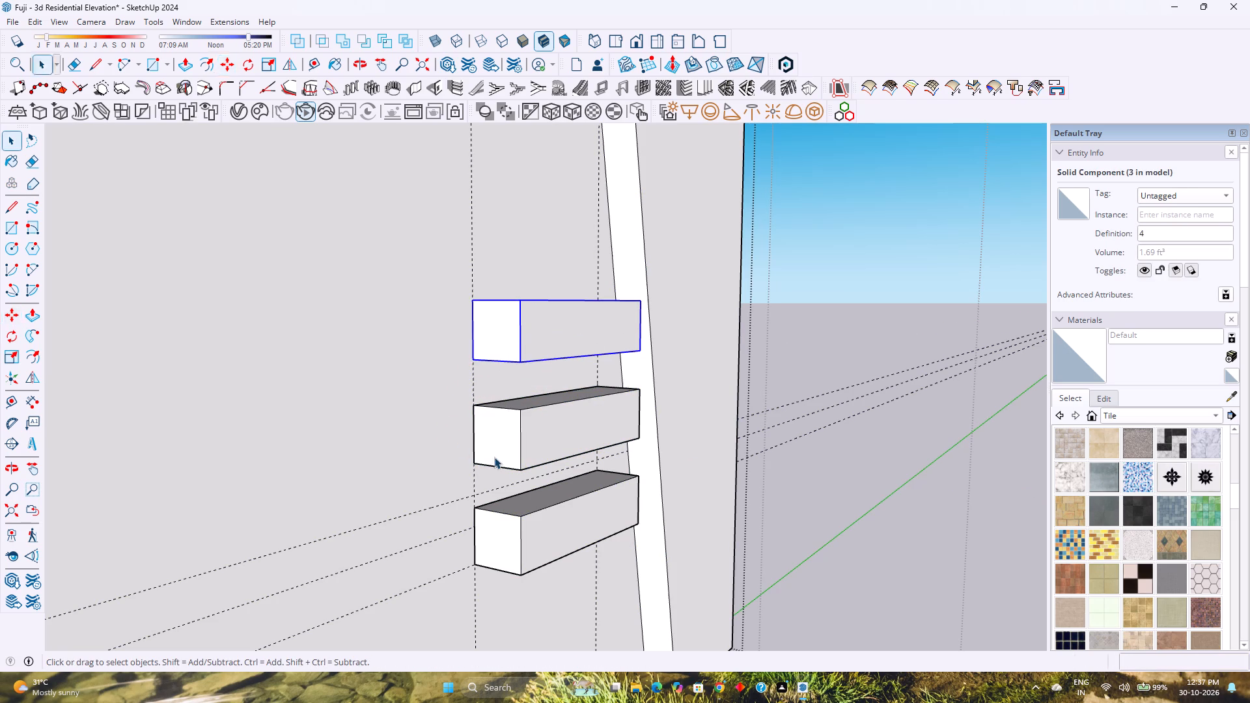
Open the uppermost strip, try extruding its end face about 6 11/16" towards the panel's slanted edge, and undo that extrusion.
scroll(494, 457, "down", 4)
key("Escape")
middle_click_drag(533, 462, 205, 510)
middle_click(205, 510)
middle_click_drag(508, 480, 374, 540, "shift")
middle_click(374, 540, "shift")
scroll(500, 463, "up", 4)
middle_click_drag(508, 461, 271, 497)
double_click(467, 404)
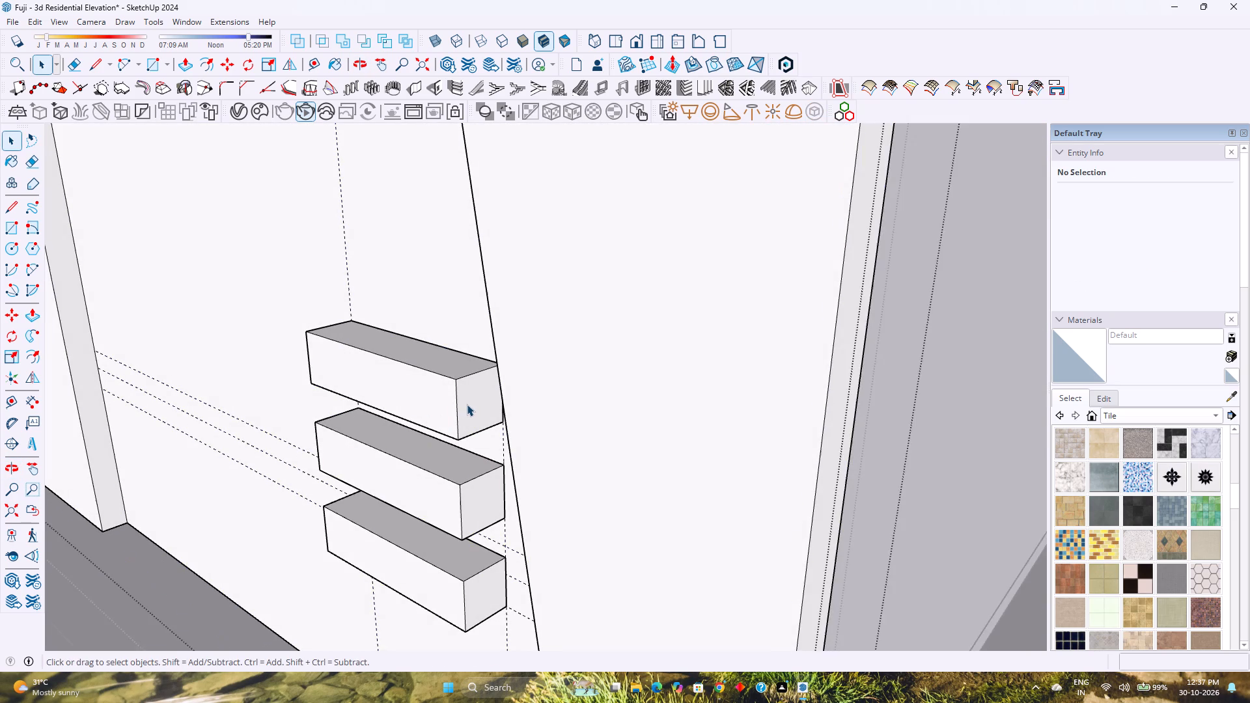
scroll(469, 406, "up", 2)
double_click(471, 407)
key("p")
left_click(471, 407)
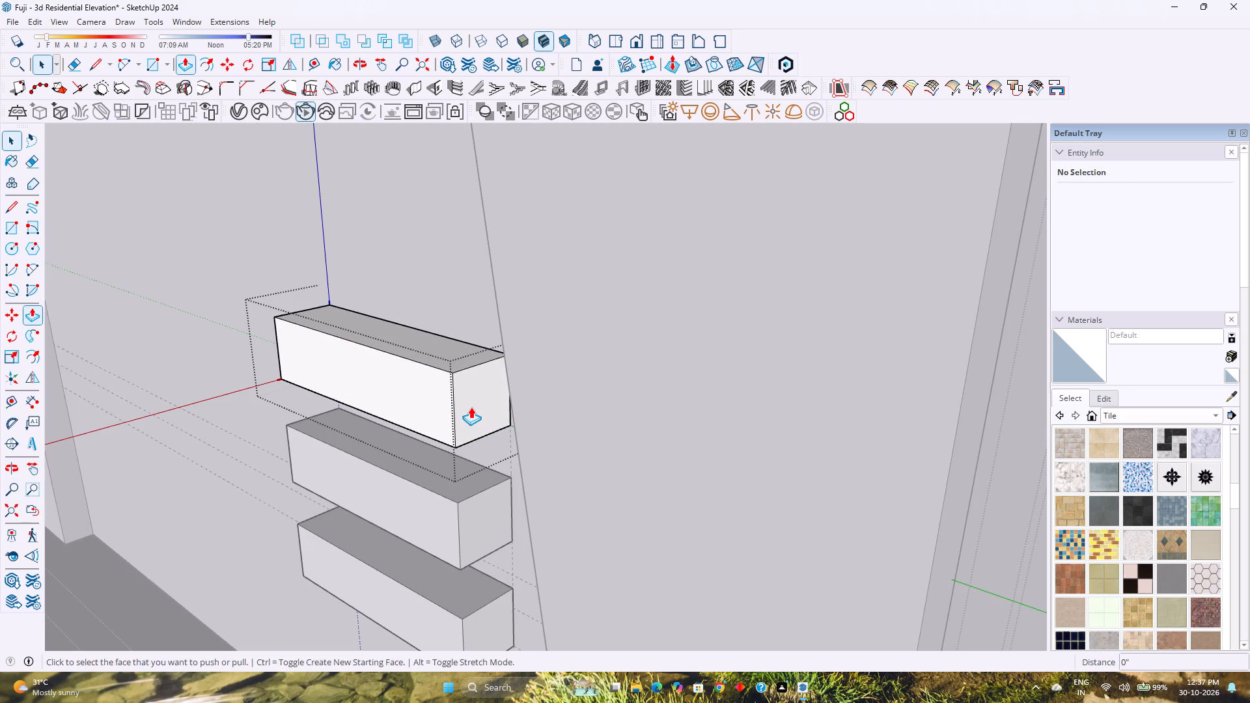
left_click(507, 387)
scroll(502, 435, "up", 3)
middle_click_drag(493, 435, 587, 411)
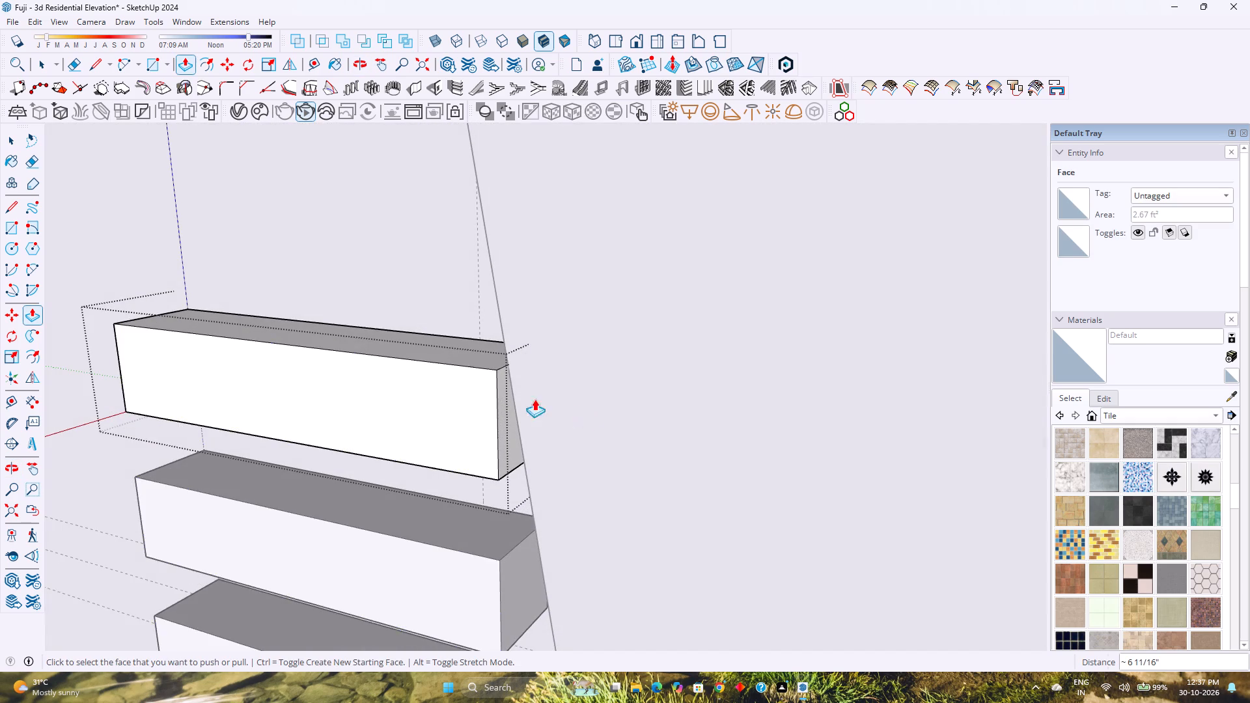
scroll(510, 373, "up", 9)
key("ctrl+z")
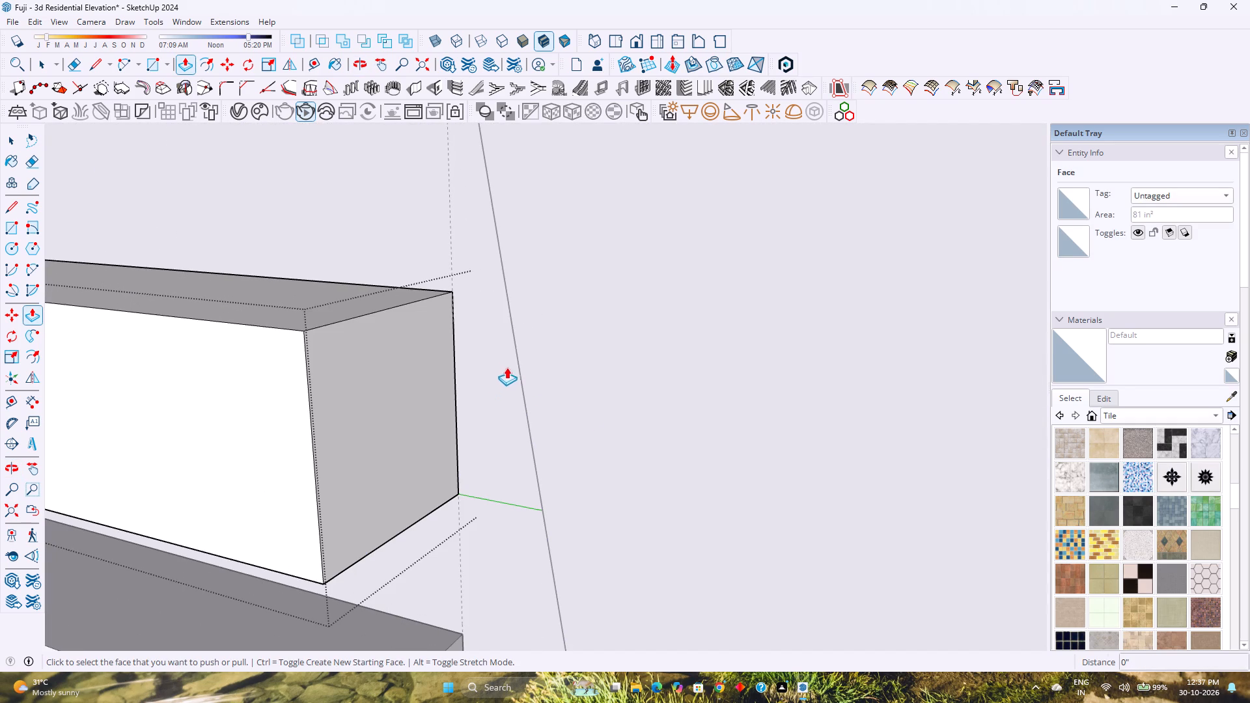
Extrude the strip's end face about 6 1/4" to the panel's slanted edge and close the component.
left_click(406, 329)
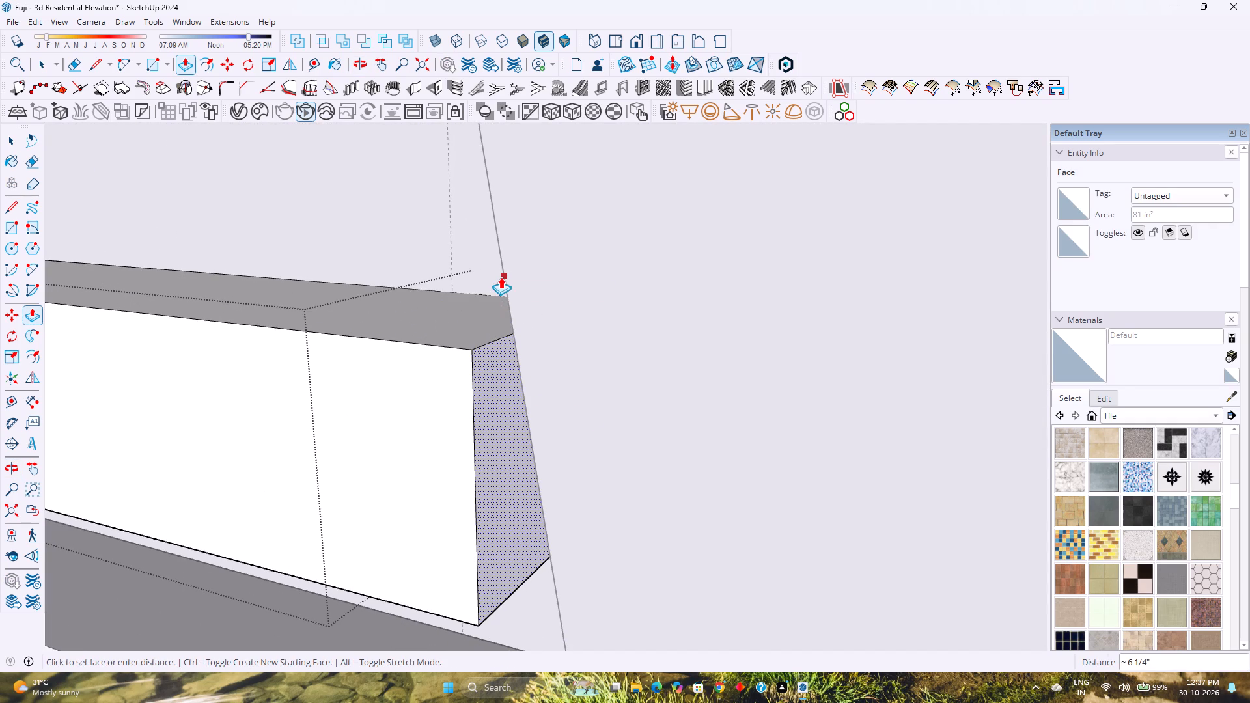
left_click(501, 277)
middle_click_drag(530, 420, 491, 411)
scroll(491, 411, "up", 1)
scroll(483, 431, "down", 10)
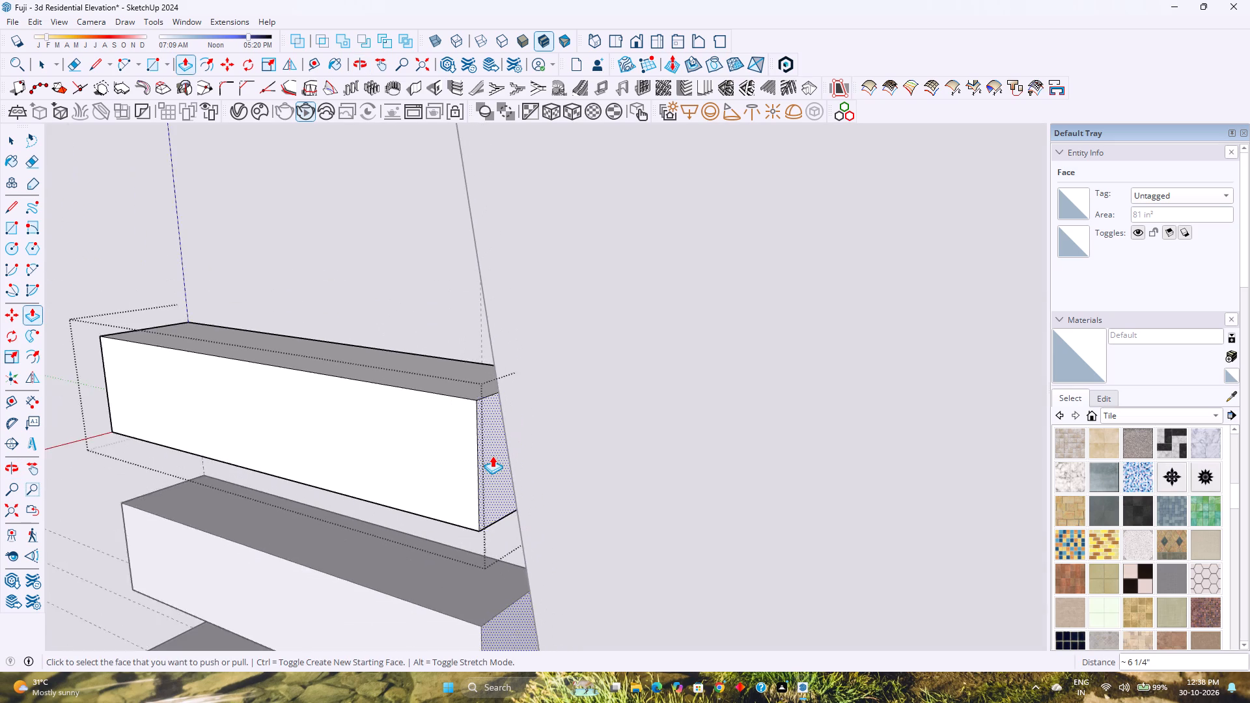
scroll(492, 456, "down", 3)
middle_click_drag(490, 463, 339, 424)
scroll(339, 424, "down", 4)
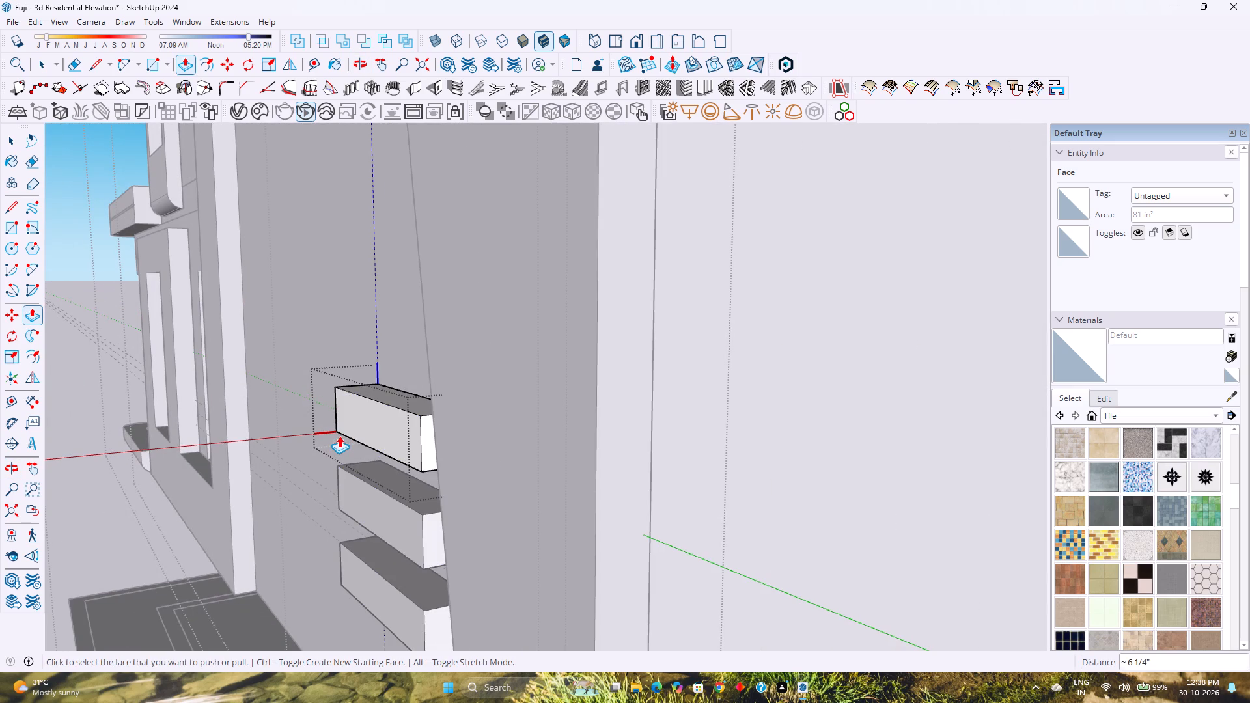
key("space")
key("Escape")
Examine the strip stack on the side wall and the whole elevation from several angles.
scroll(339, 435, "down", 2)
middle_click_drag(351, 439, 451, 447)
middle_click_drag(454, 447, 462, 447)
scroll(469, 445, "down", 4)
middle_click_drag(329, 486, 536, 460)
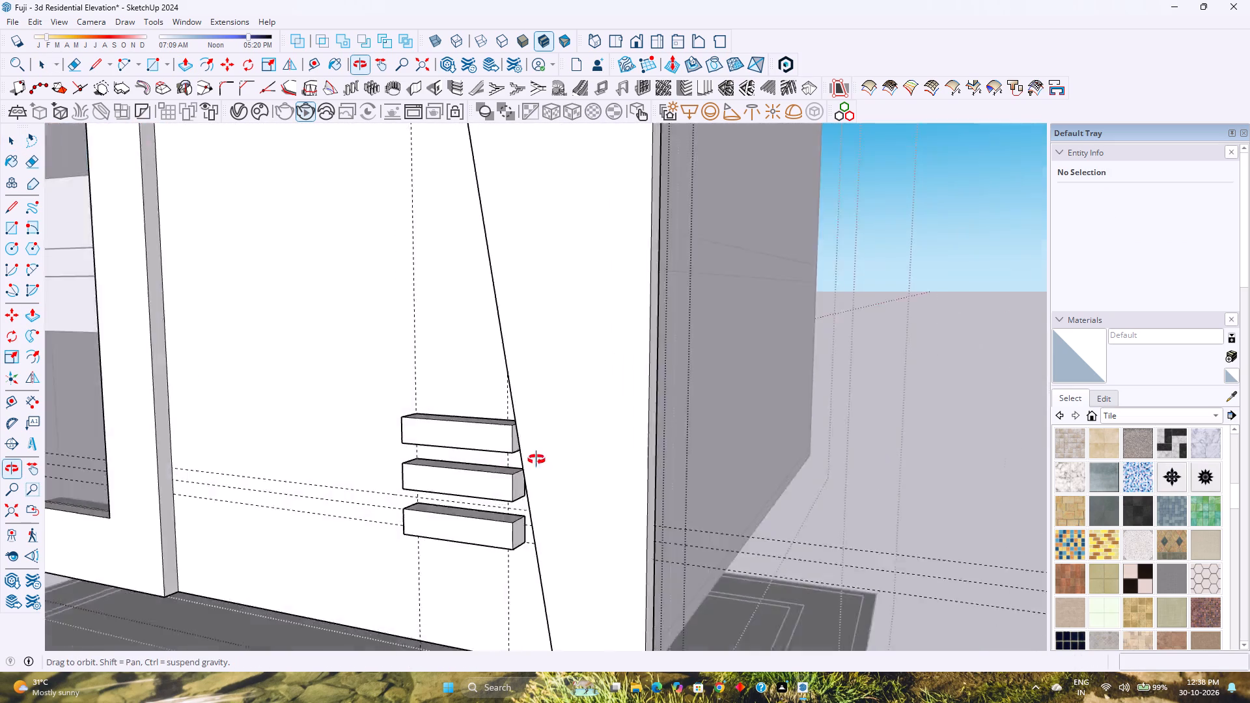
middle_click_drag(536, 460, 725, 430)
scroll(410, 460, "down", 3)
middle_click_drag(383, 469, 680, 447)
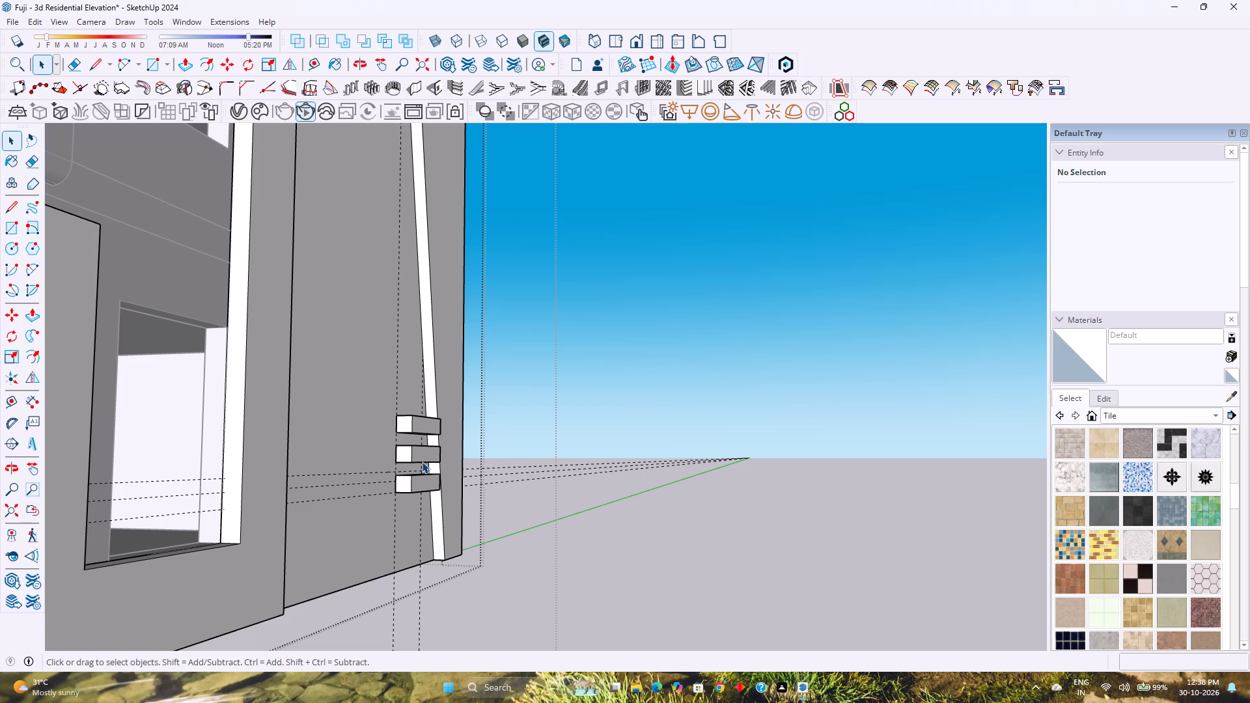
scroll(421, 459, "down", 4)
middle_click_drag(417, 460, 559, 445, "shift")
middle_click_drag(557, 447, 457, 479)
middle_click_drag(425, 472, 734, 432, "shift")
middle_click_drag(625, 428, 731, 418, "shift")
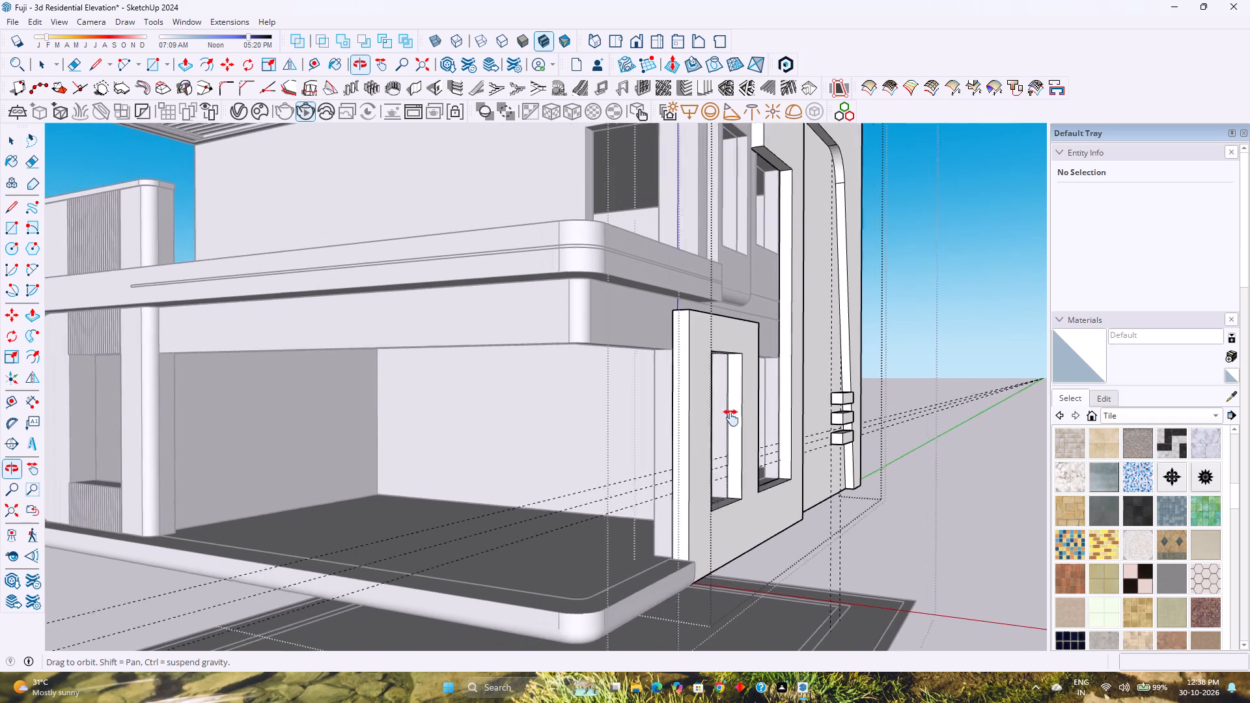
middle_click_drag(731, 418, 732, 418, "shift")
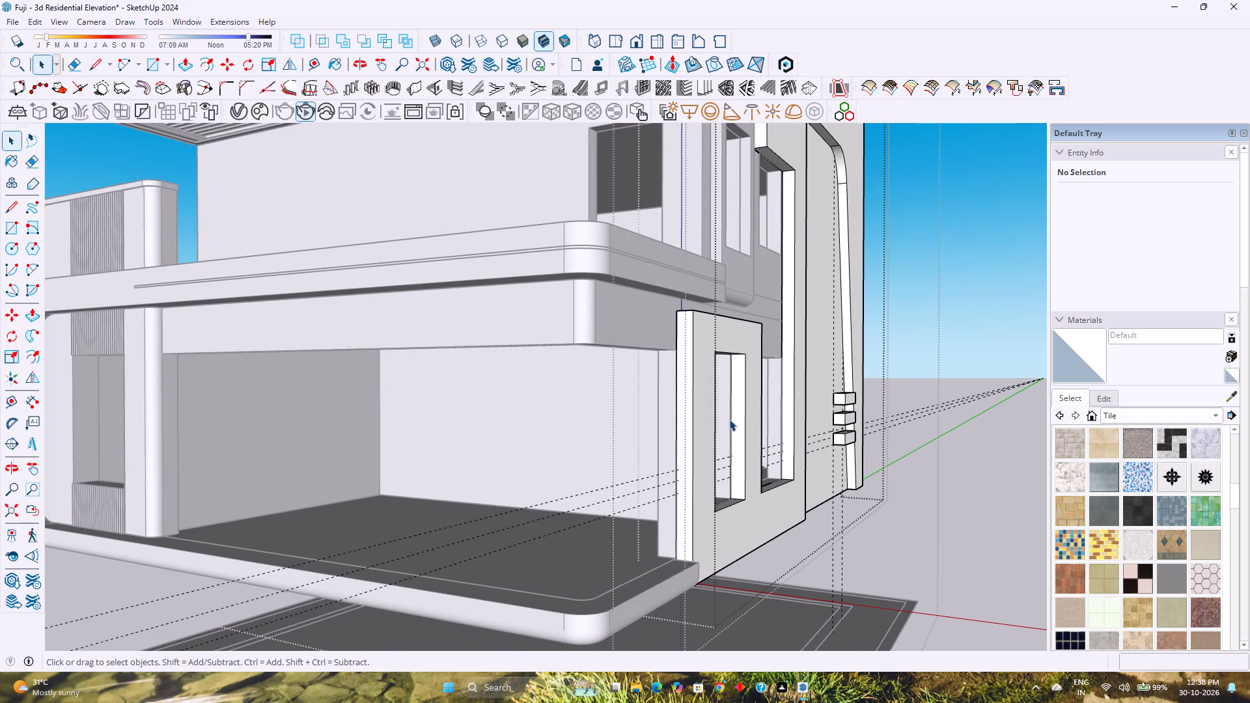
middle_click_drag(755, 428, 742, 431)
scroll(734, 428, "down", 6, "shift")
middle_click_drag(681, 426, 683, 431, "shift")
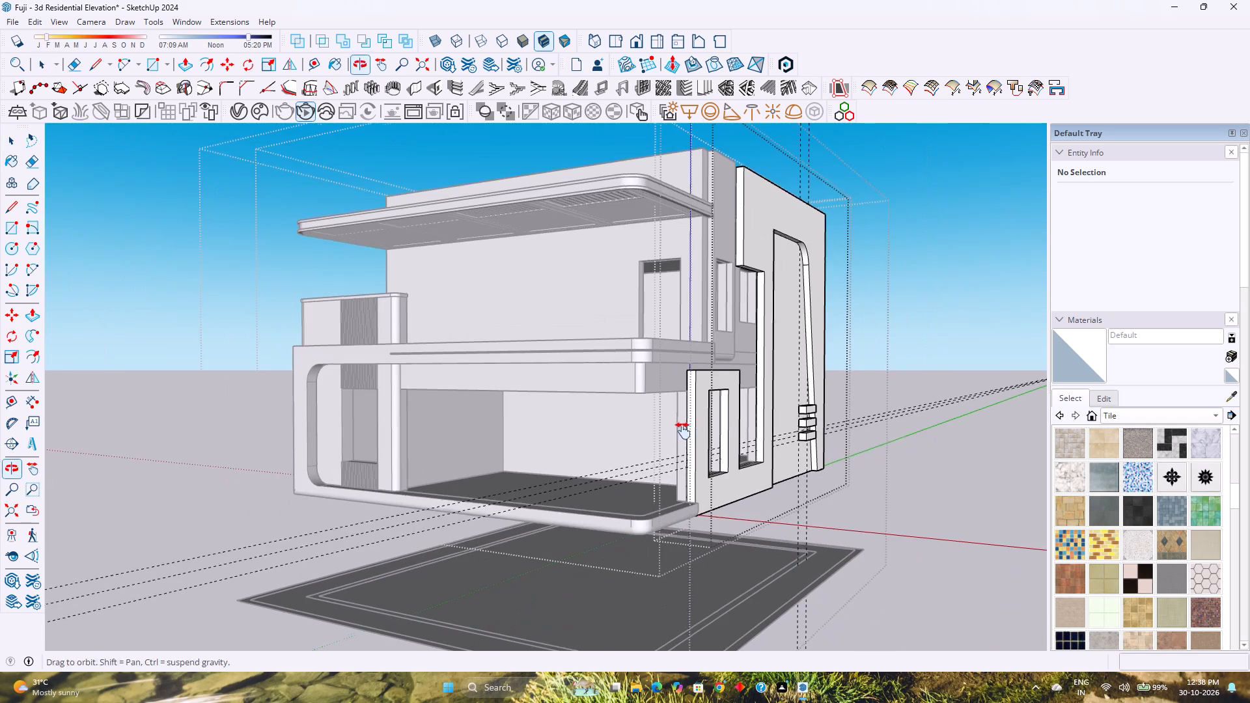
middle_click_drag(683, 431, 684, 434, "shift")
middle_click_drag(680, 434, 665, 424)
scroll(660, 419, "up", 1)
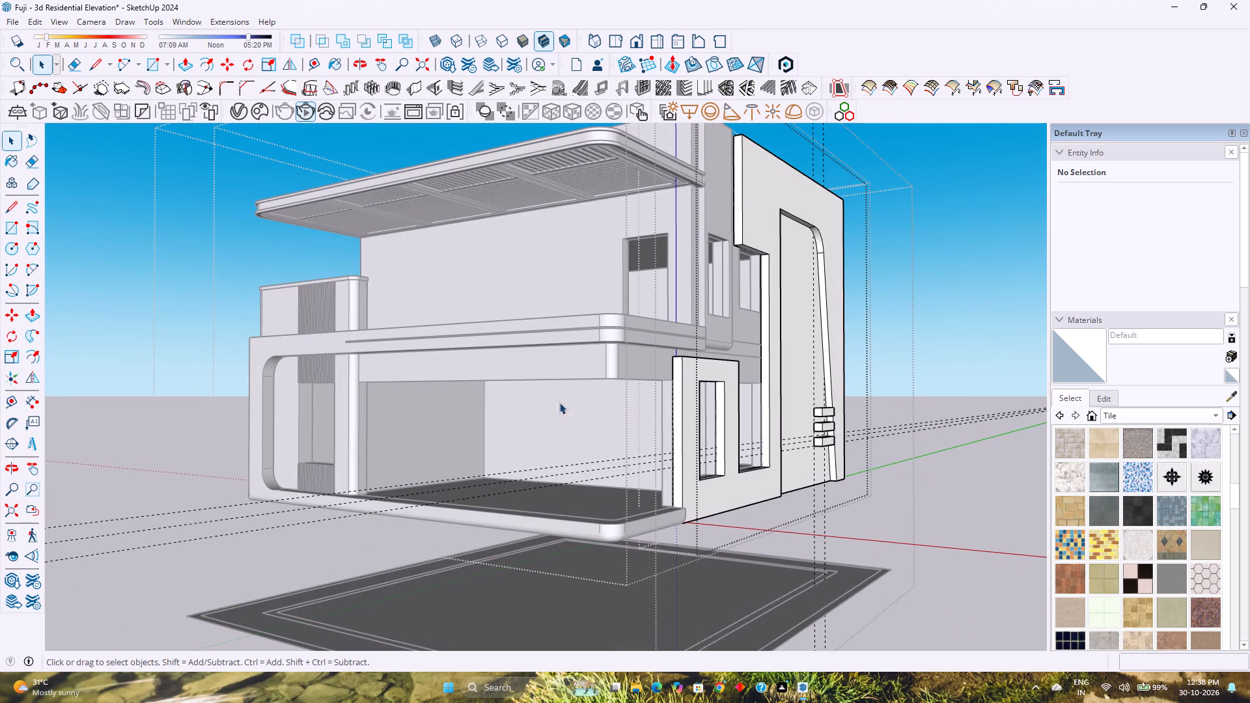
Delete all the construction guides around the side wall.
left_click(39, 21)
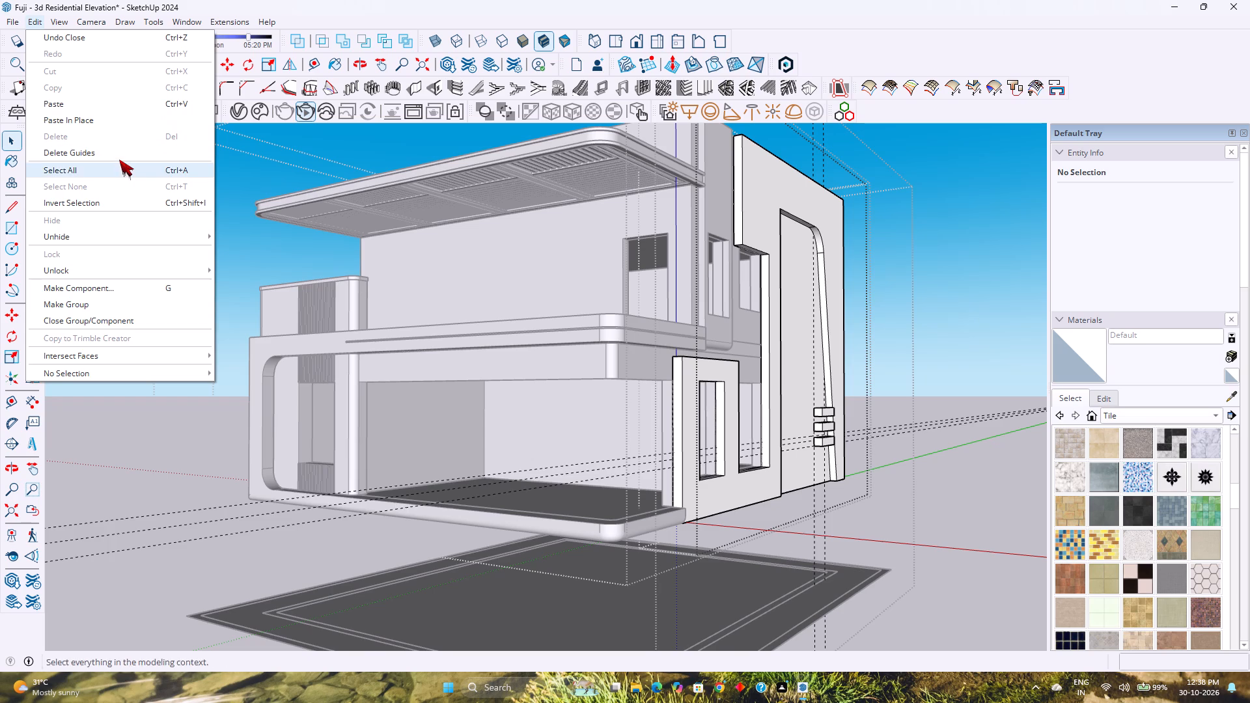
left_click(119, 154)
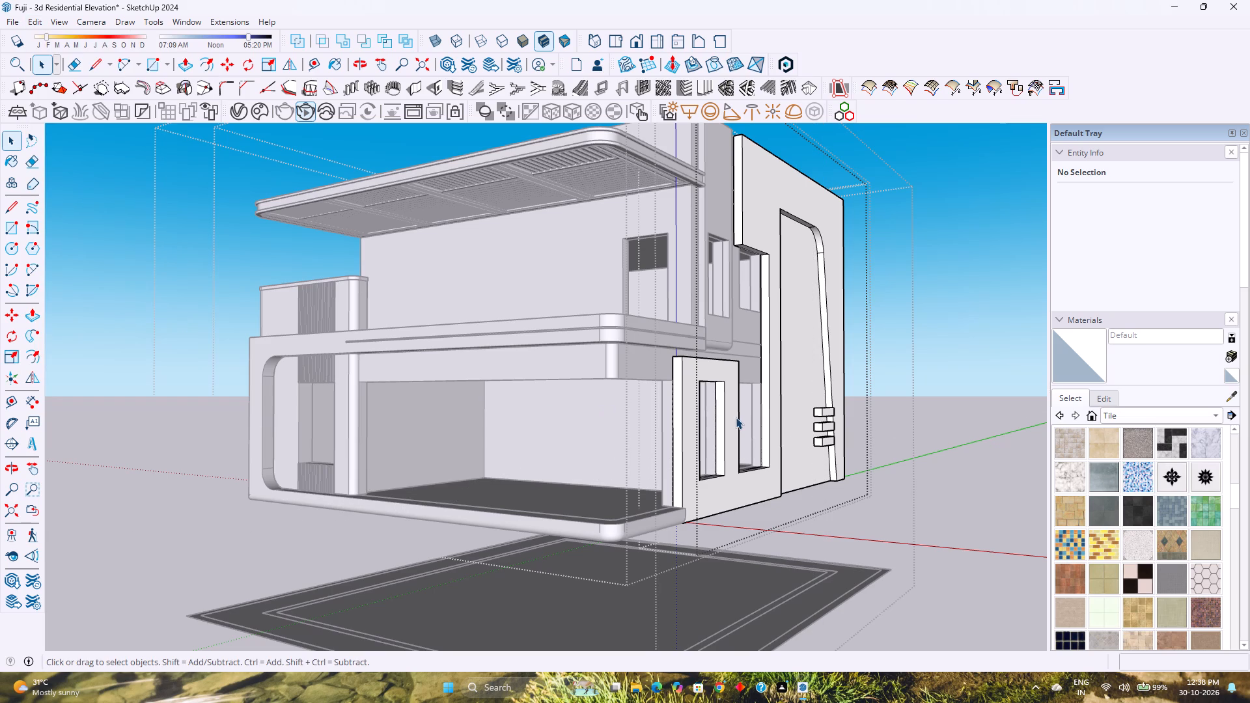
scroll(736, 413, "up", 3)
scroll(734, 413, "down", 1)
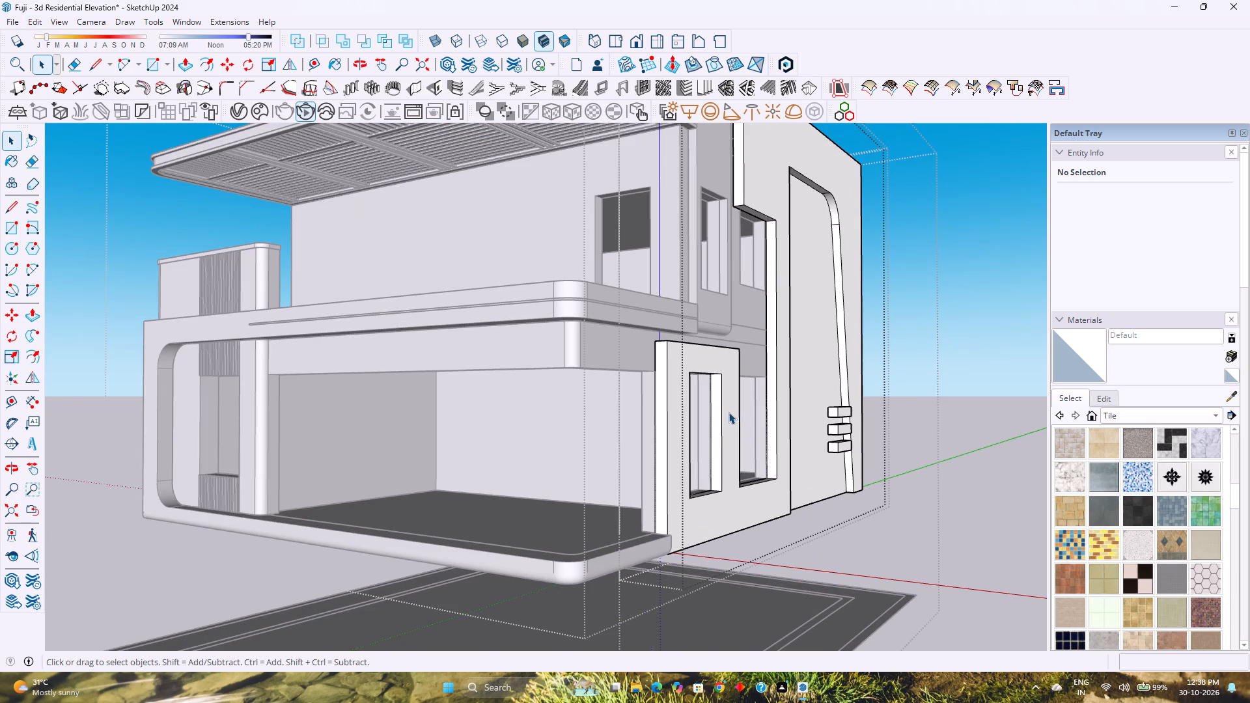
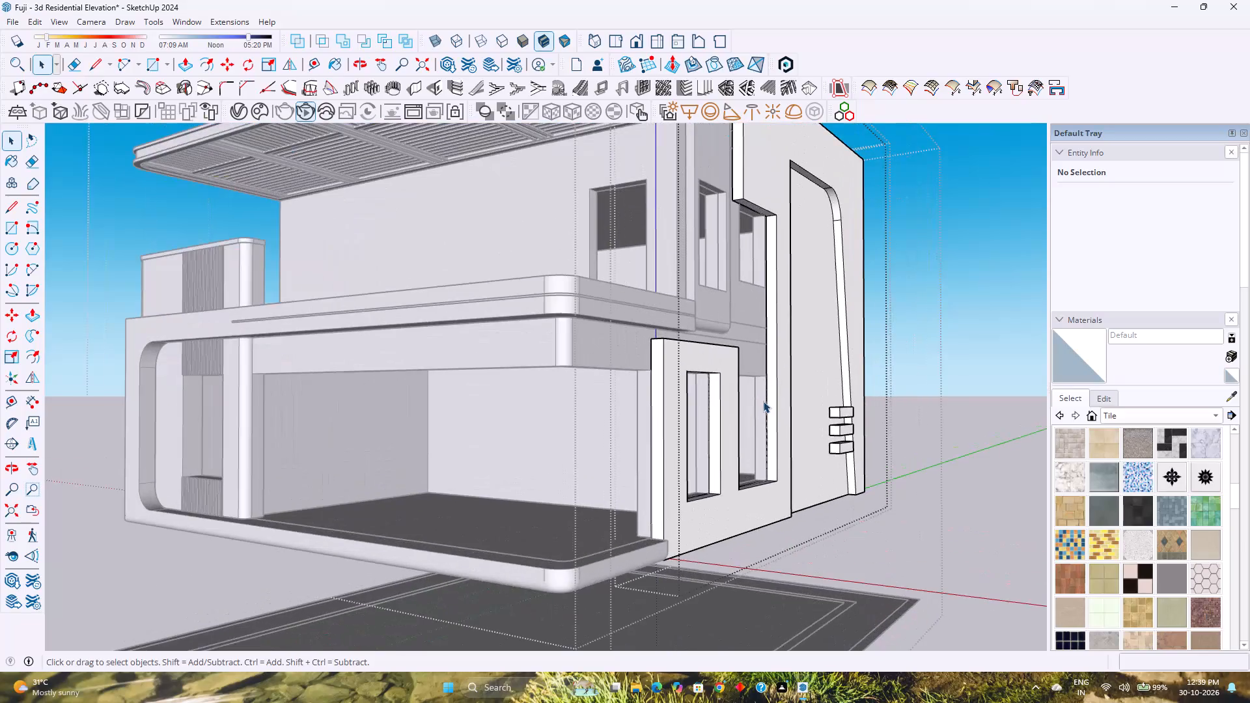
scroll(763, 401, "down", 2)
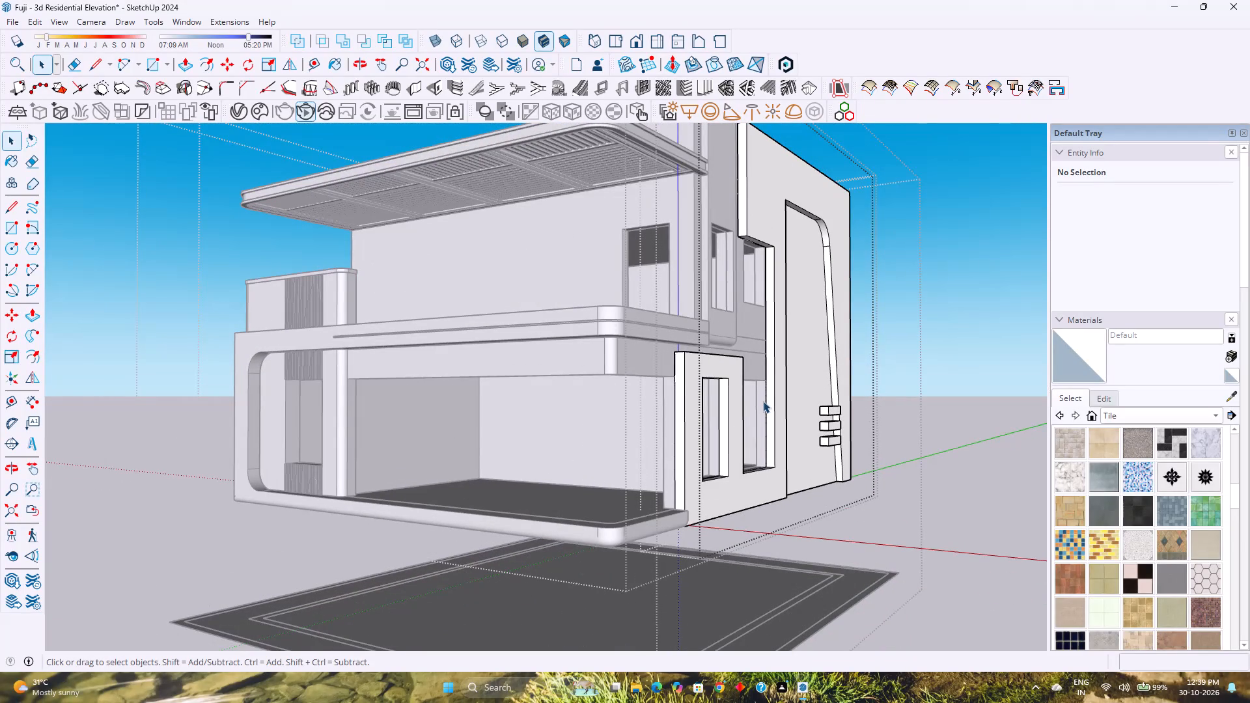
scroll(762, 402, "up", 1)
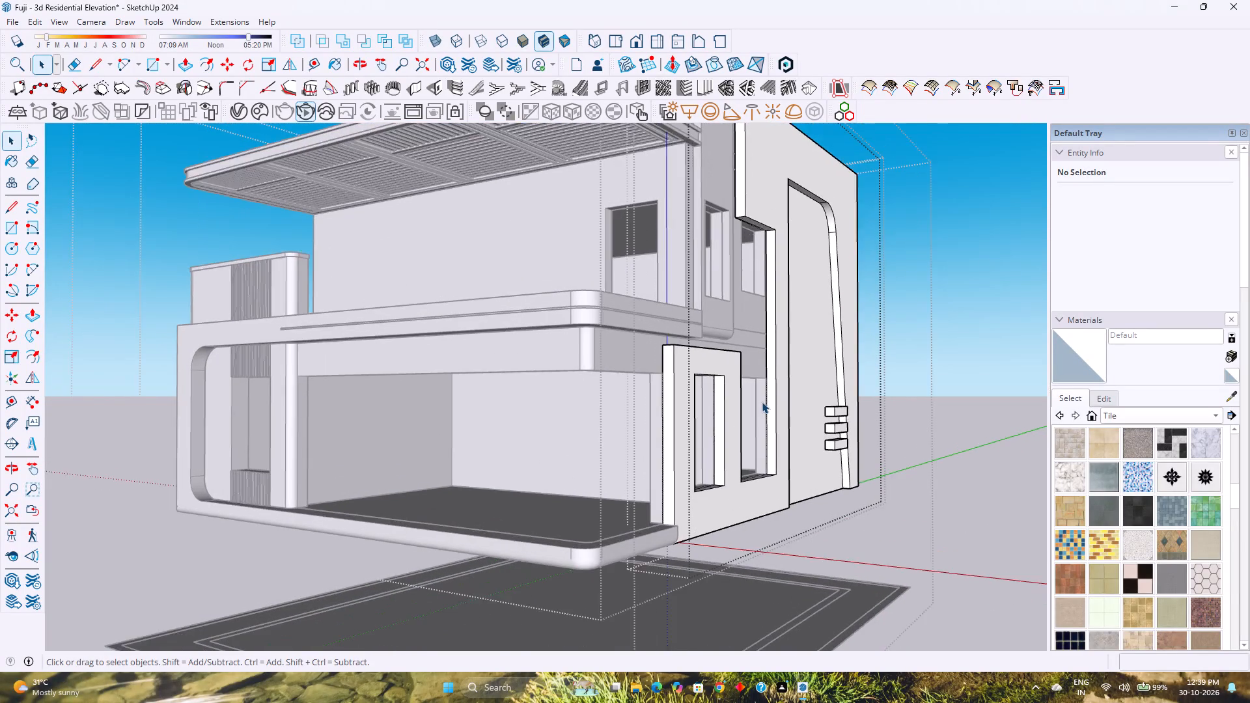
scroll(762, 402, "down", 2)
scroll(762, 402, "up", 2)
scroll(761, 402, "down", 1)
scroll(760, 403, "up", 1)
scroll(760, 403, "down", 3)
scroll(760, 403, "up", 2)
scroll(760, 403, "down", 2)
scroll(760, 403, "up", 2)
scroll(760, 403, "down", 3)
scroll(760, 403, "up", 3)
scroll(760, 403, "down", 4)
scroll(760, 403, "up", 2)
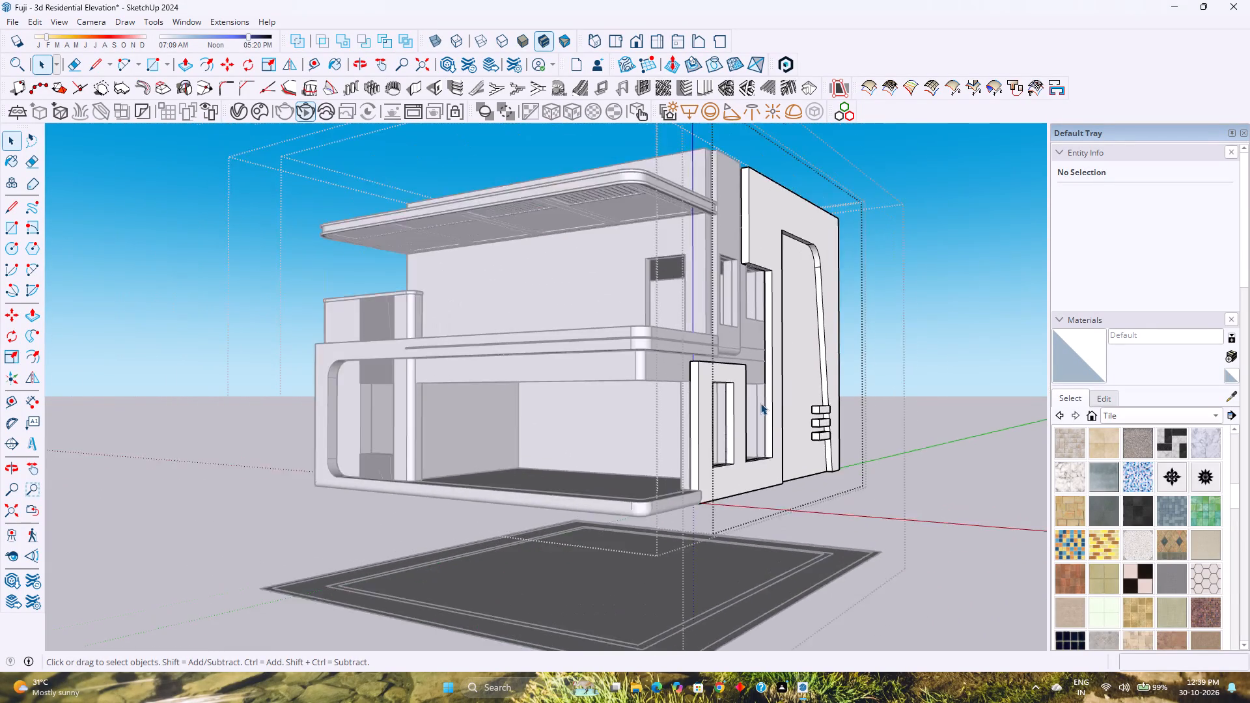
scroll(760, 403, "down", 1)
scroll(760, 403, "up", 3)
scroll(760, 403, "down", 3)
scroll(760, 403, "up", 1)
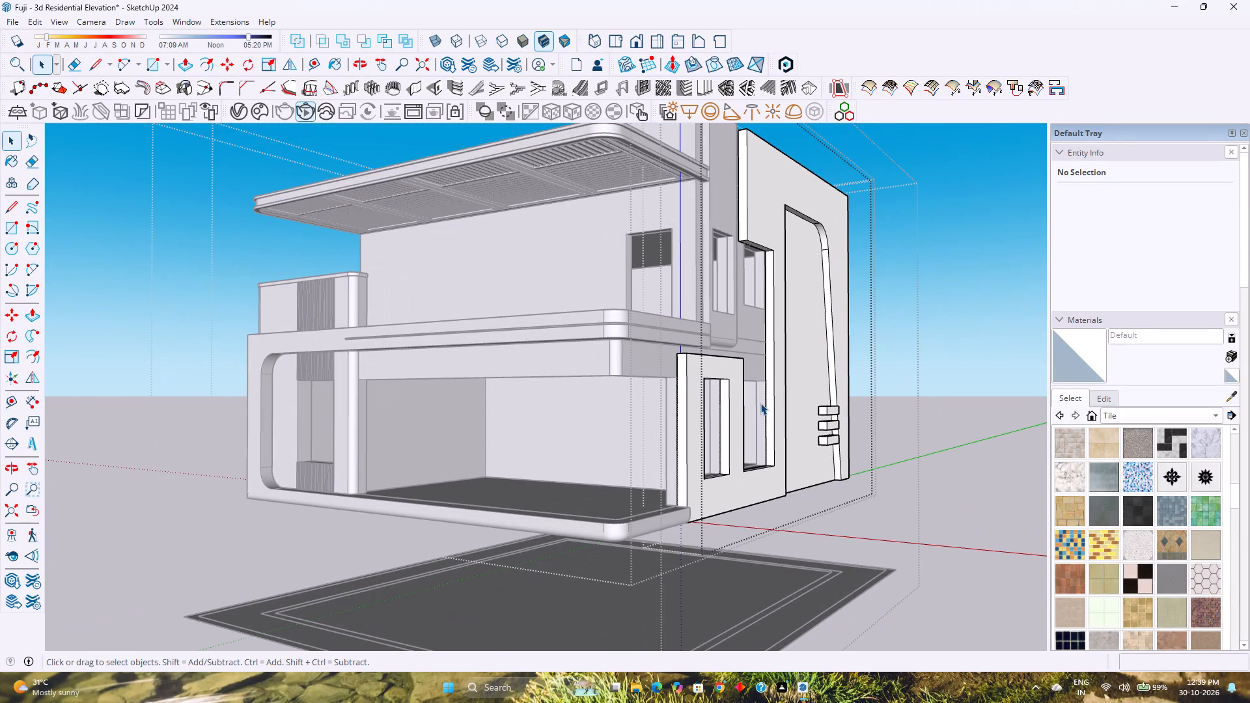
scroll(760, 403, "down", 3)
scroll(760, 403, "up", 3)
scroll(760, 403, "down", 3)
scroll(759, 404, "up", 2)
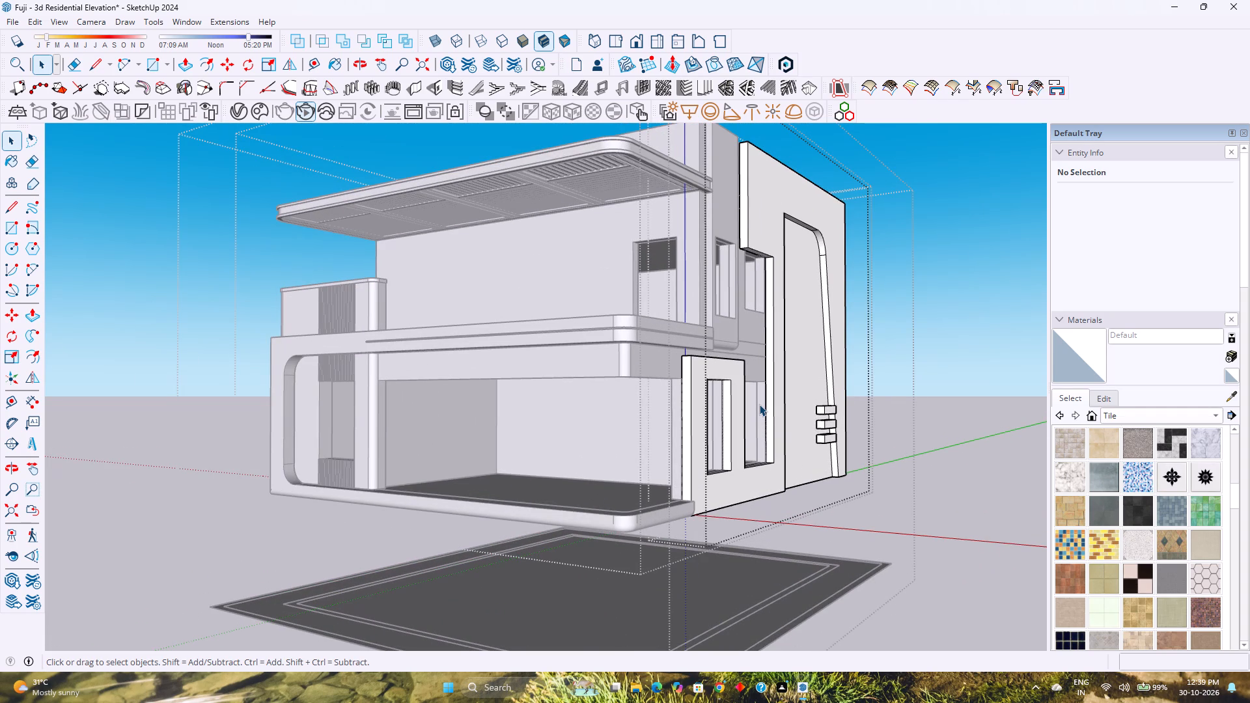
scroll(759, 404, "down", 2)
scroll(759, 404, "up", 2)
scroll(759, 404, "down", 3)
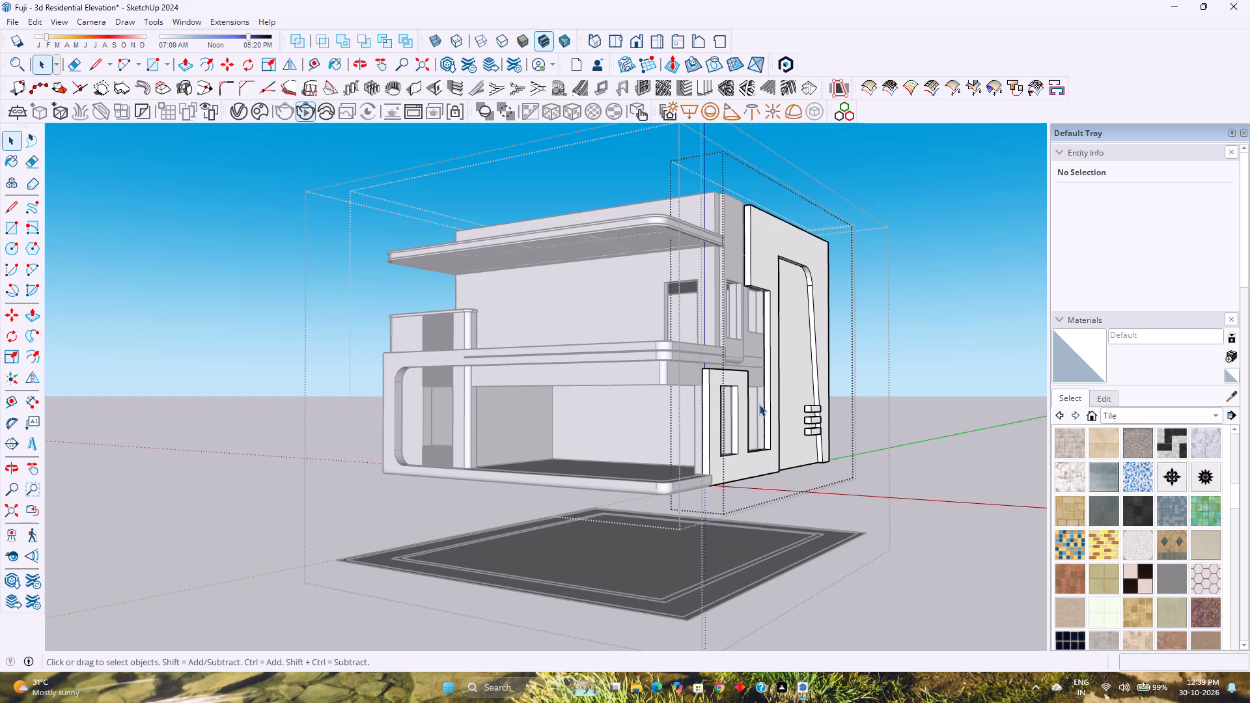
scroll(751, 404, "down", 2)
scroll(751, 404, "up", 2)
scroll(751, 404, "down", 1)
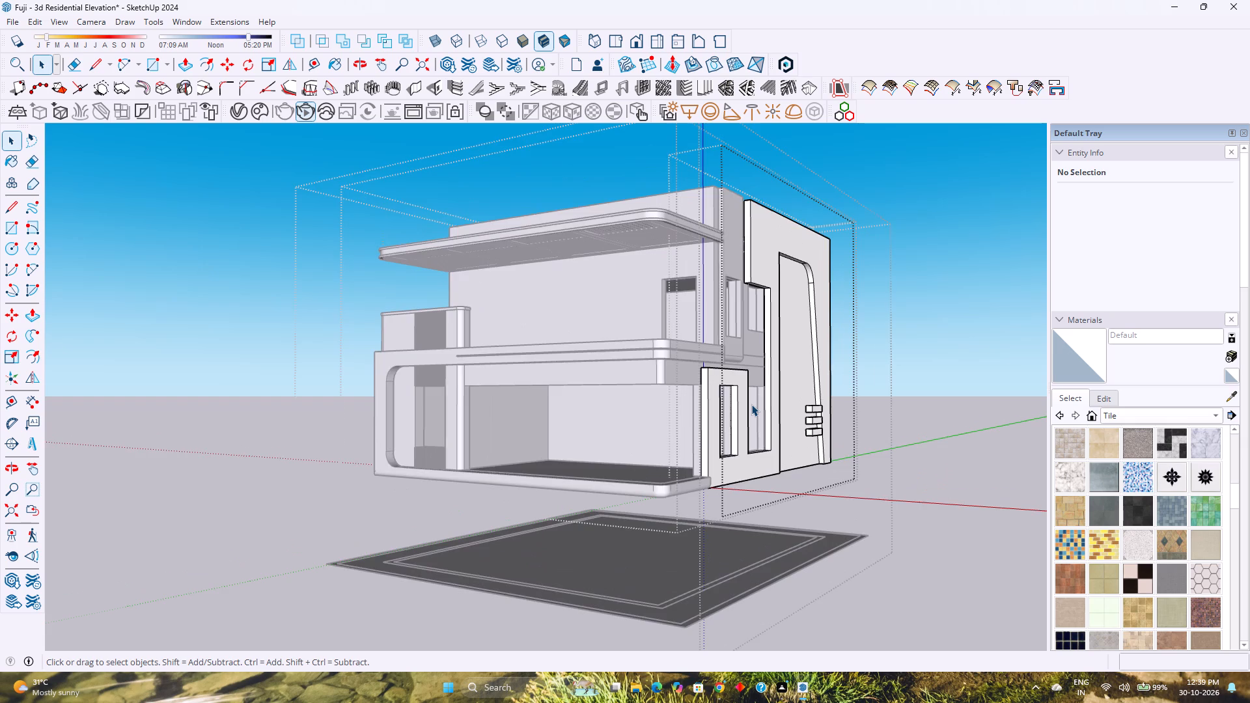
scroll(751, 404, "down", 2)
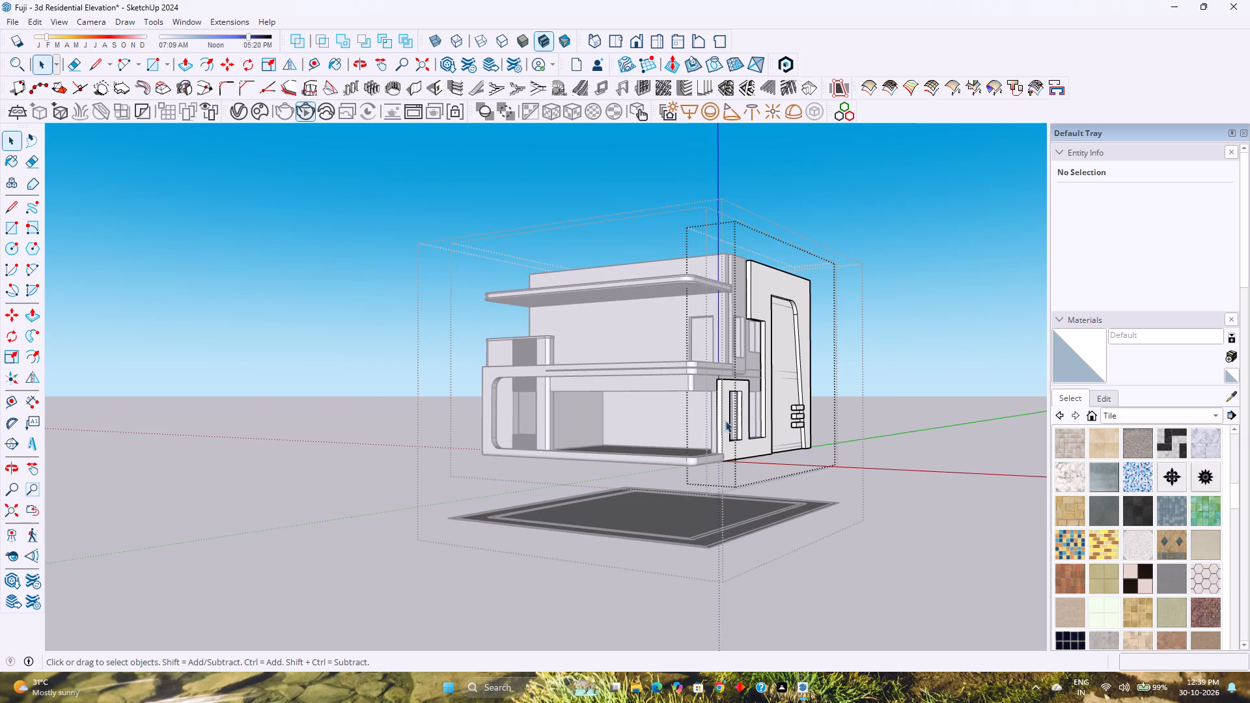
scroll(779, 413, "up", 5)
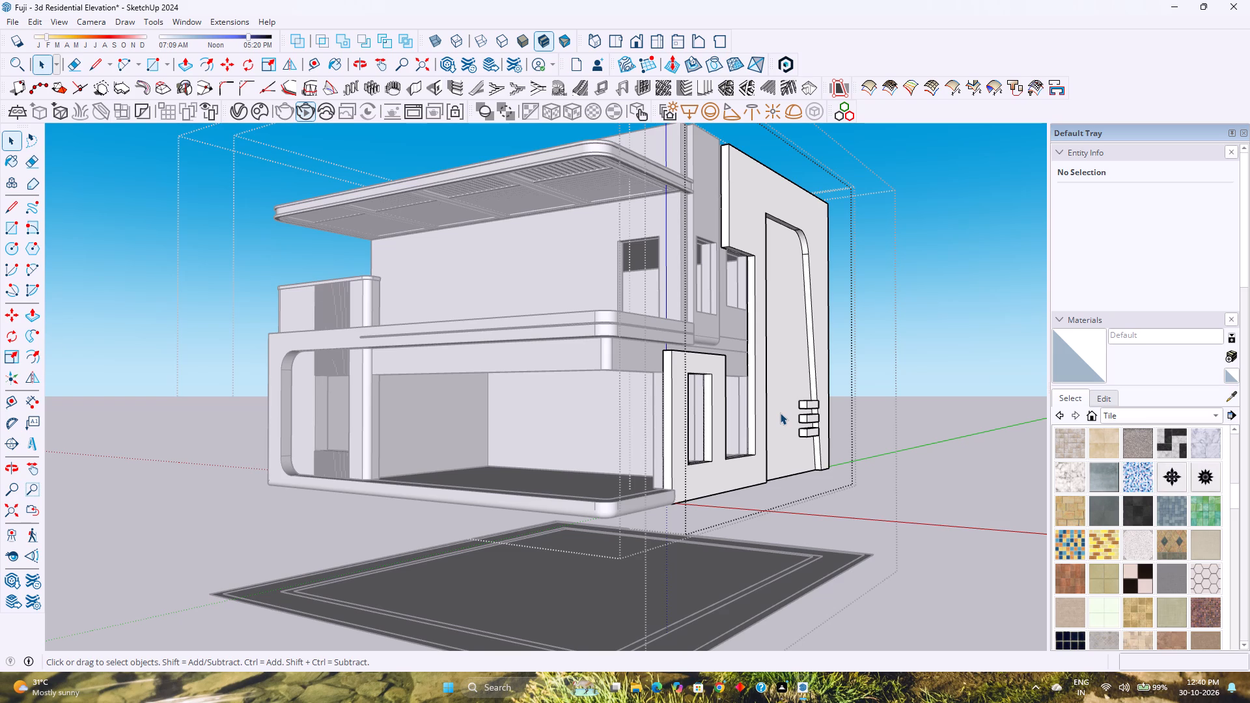
Examine the whole elevation and its side wall from several angles.
middle_click_drag(801, 491, 825, 418)
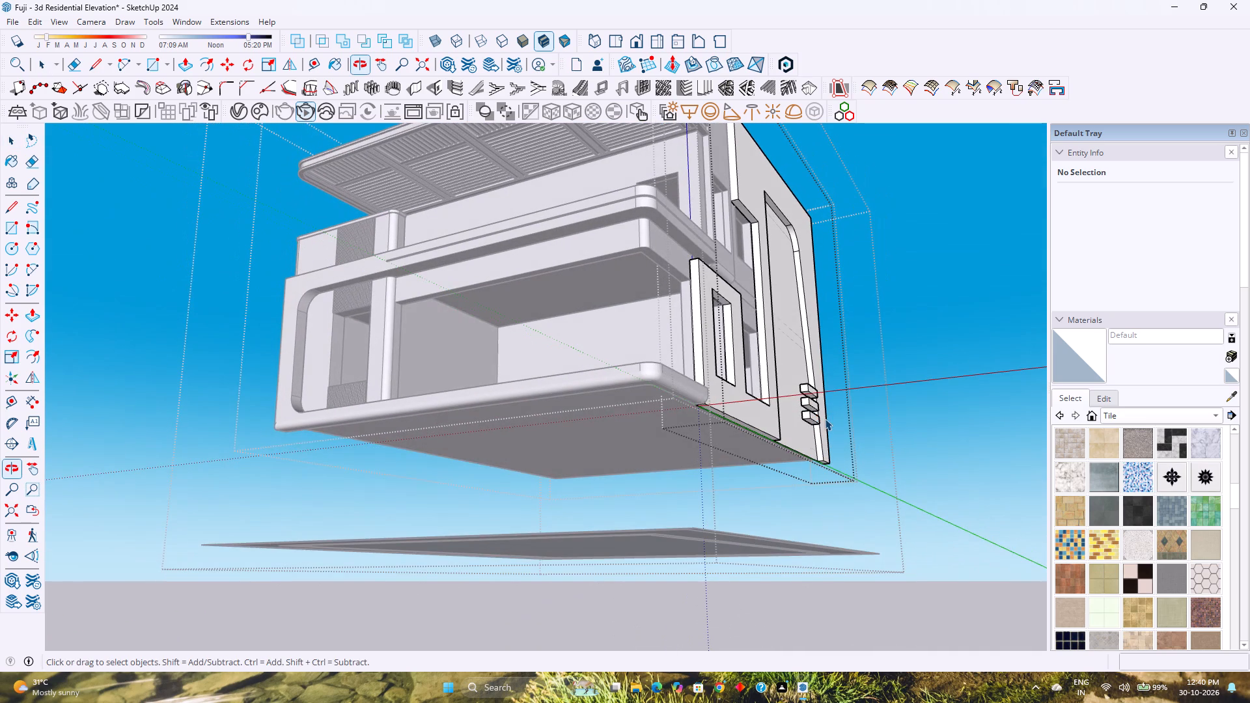
scroll(824, 419, "down", 3)
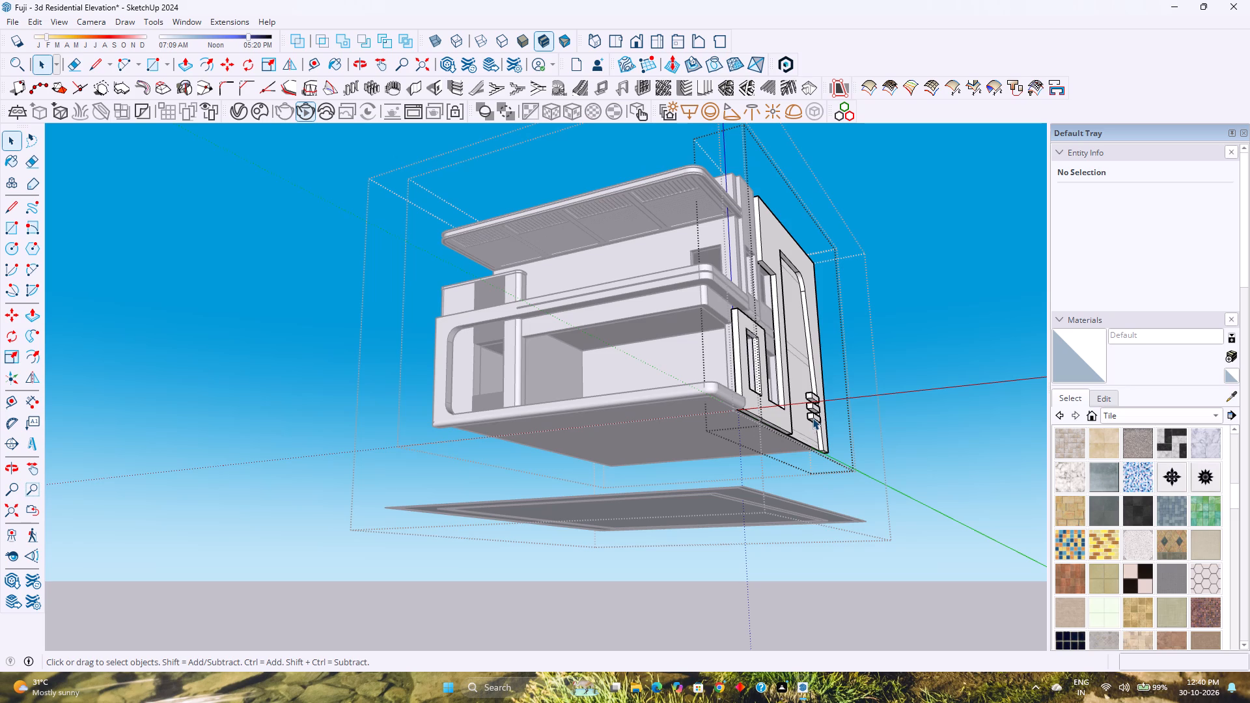
middle_click_drag(811, 418, 750, 439)
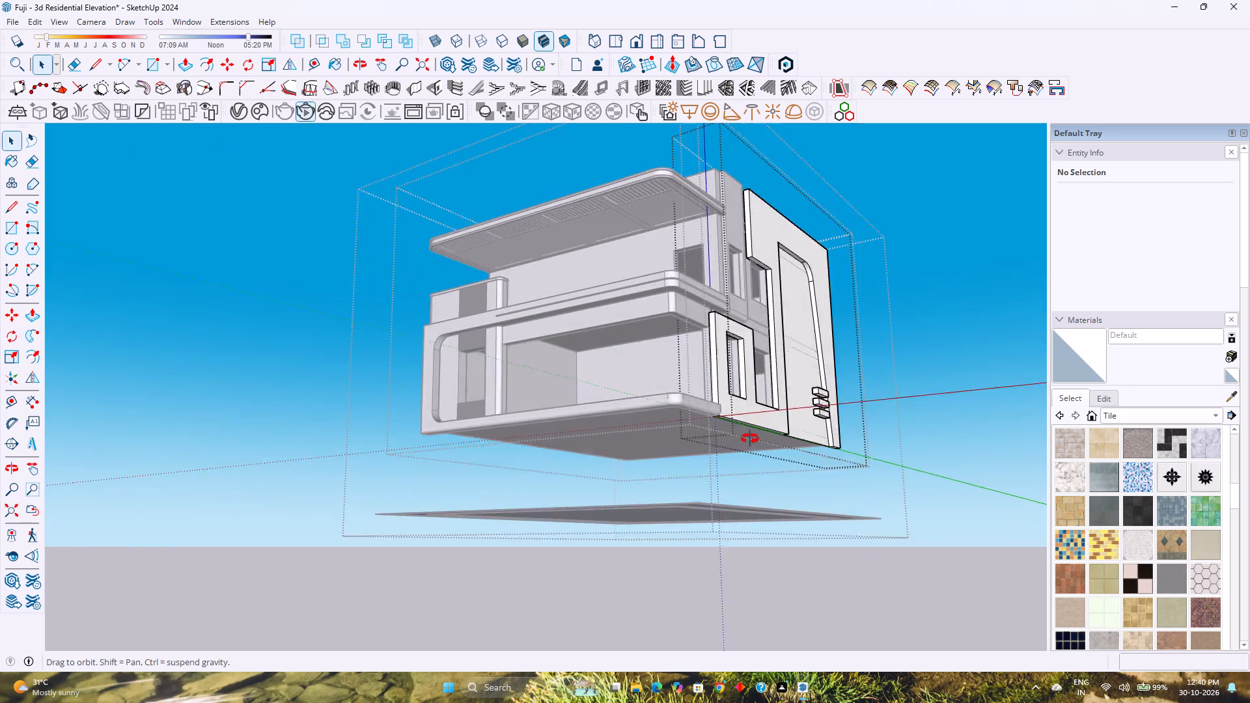
middle_click_drag(750, 439, 732, 450)
middle_click(732, 450)
scroll(734, 441, "down", 3)
middle_click_drag(740, 434, 630, 497)
scroll(744, 428, "up", 1)
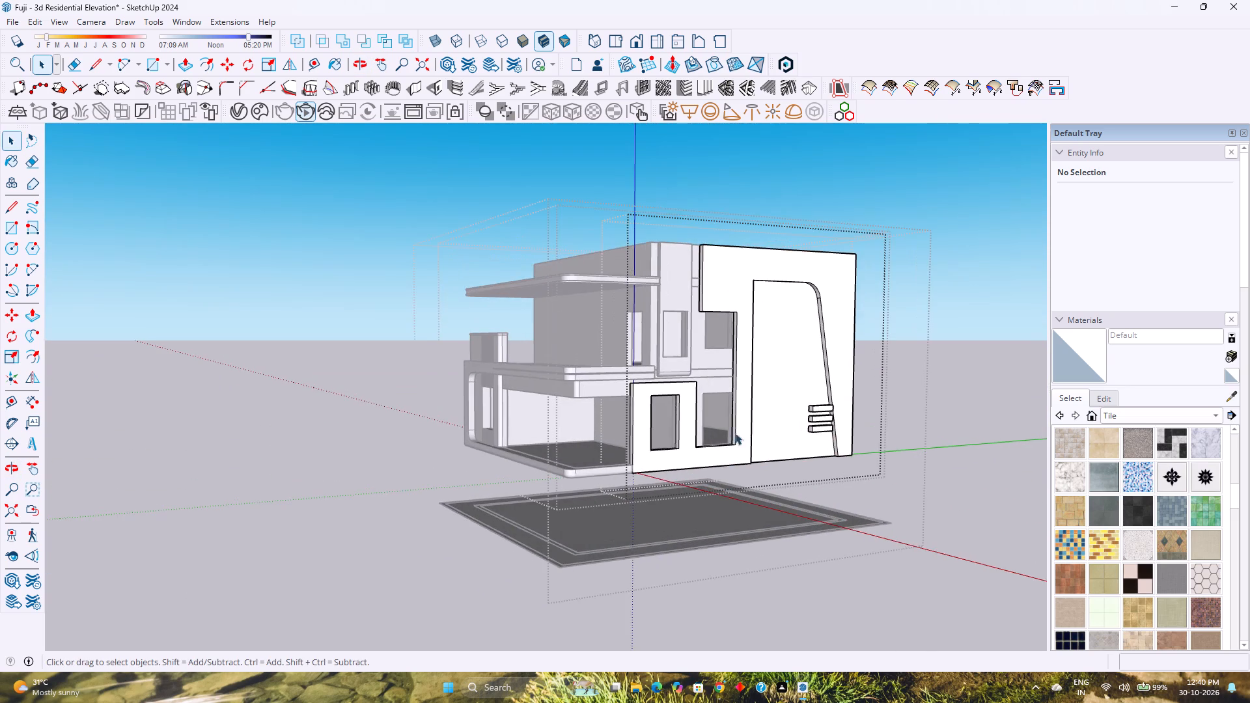
middle_click_drag(746, 433, 875, 405)
middle_click_drag(803, 412, 718, 448, "shift")
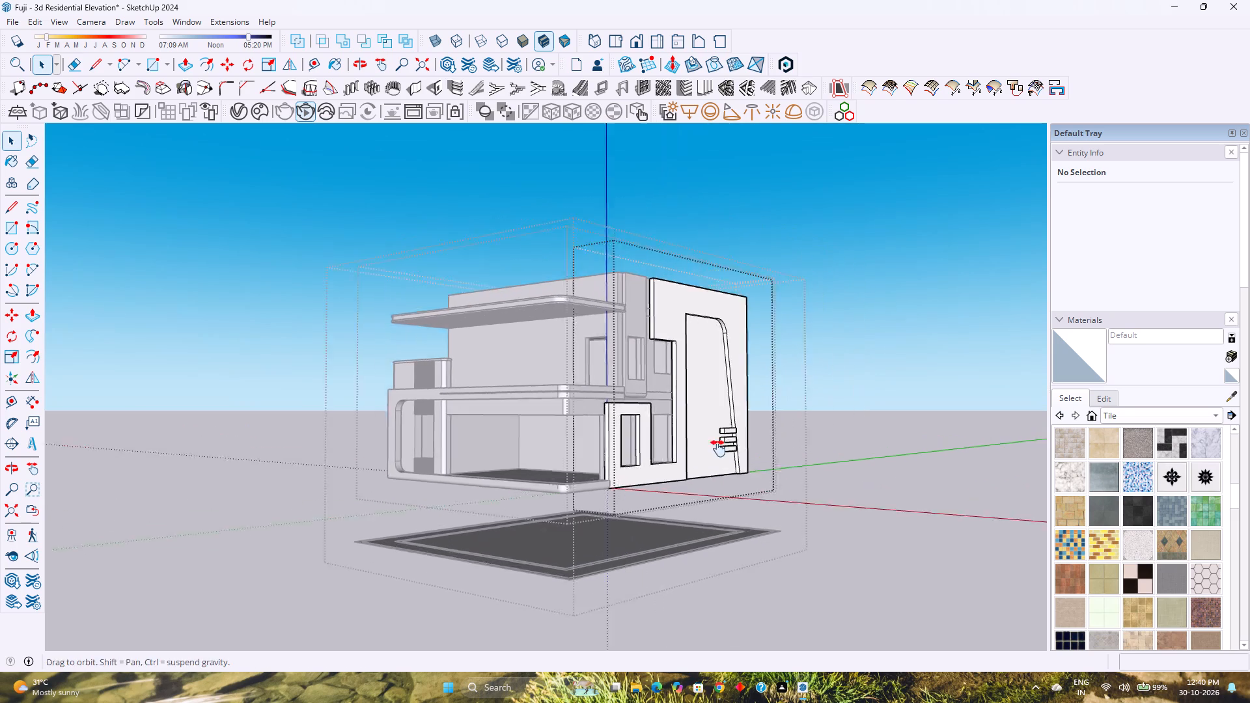
middle_click_drag(718, 448, 654, 481, "shift")
middle_click(654, 481, "shift")
middle_click_drag(658, 475, 697, 478)
middle_click(697, 478)
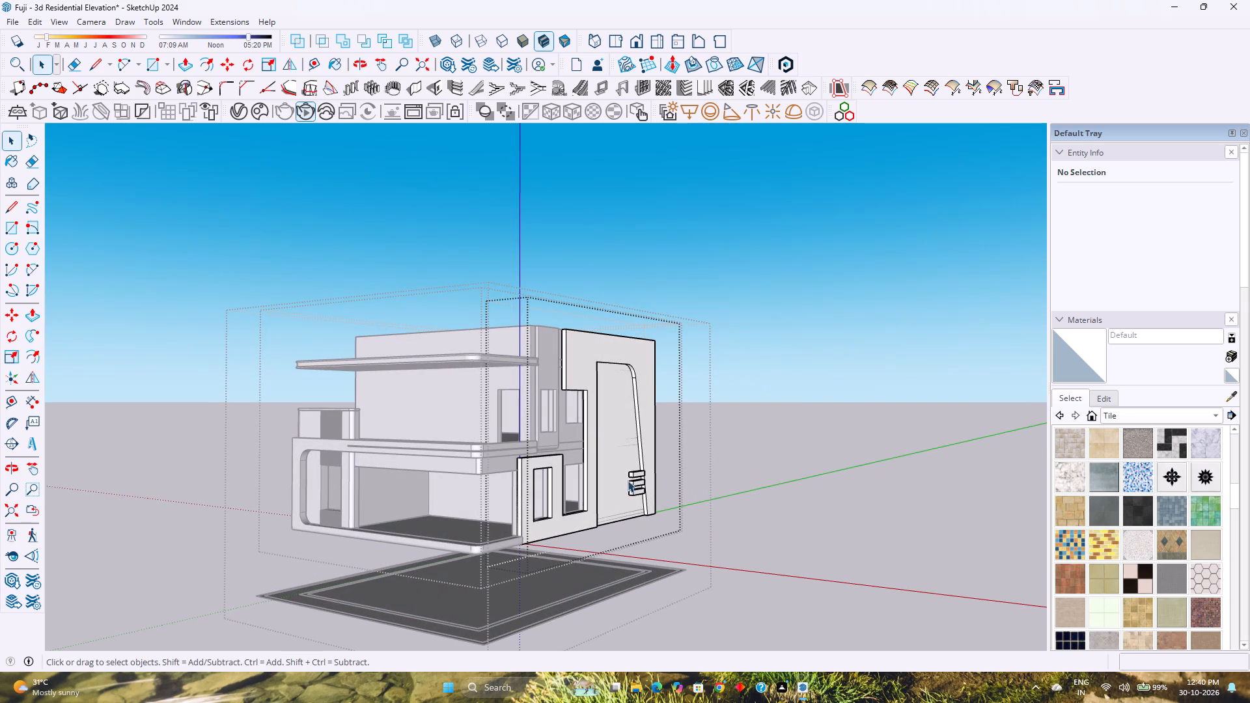
scroll(632, 474, "down", 3)
scroll(568, 474, "up", 3)
scroll(568, 474, "down", 2)
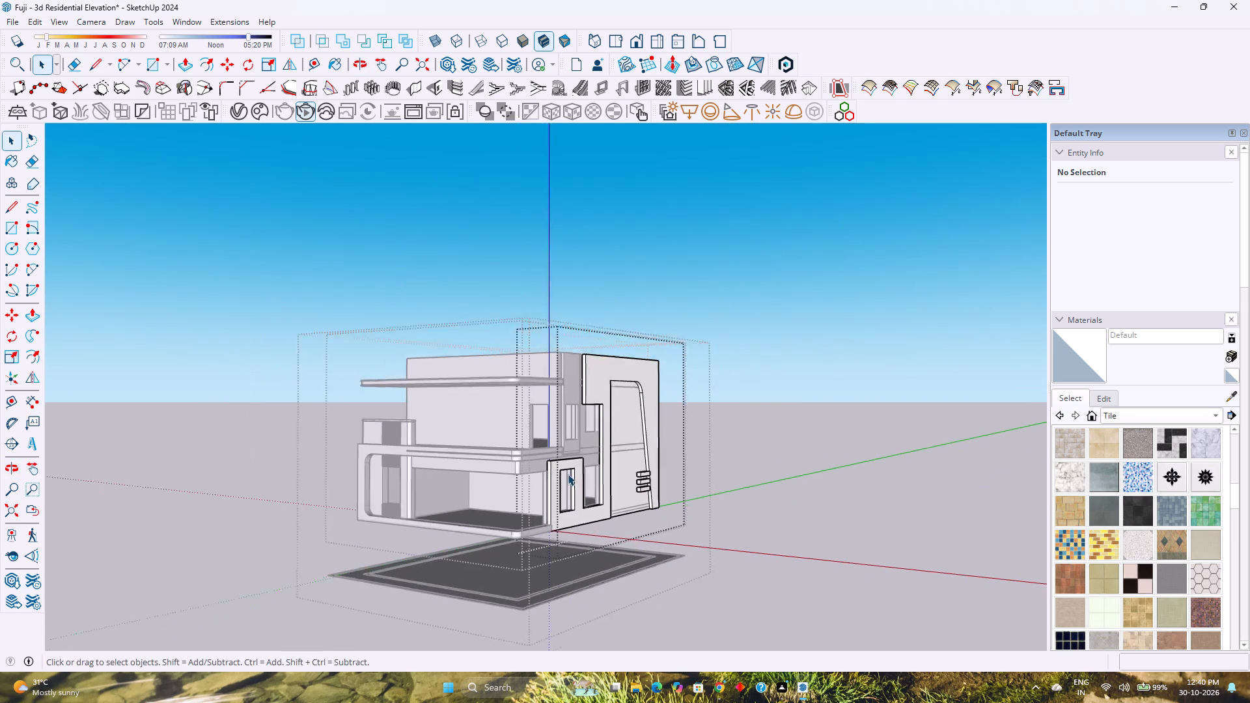
scroll(568, 474, "down", 1)
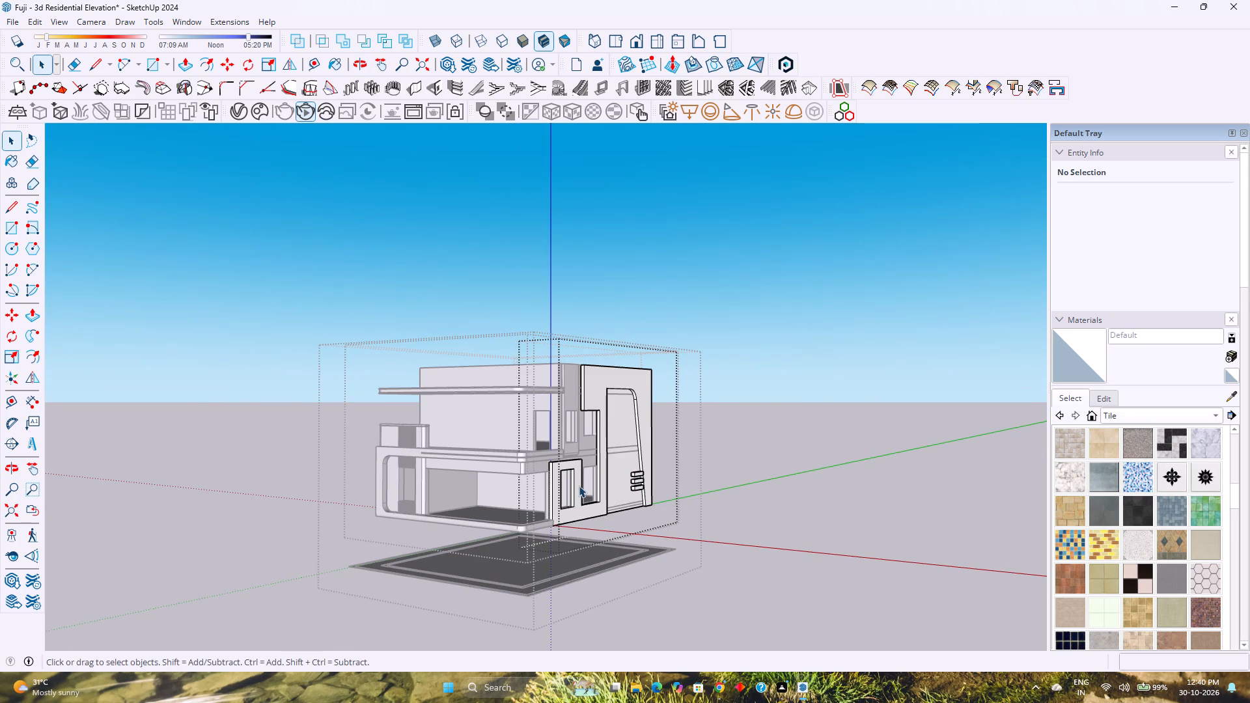
scroll(578, 510, "up", 5)
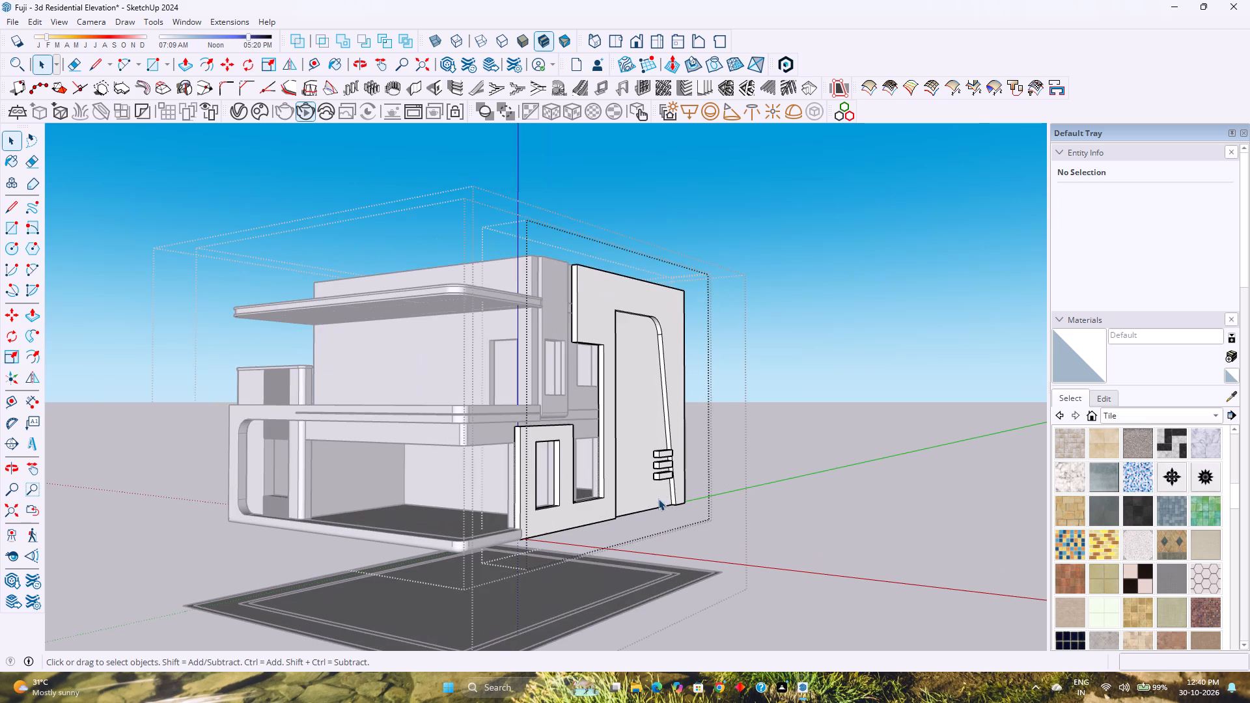
scroll(656, 497, "up", 1)
Place a horizontal guide 2' 6" above the side wall's bottom edge, at the notch's sill, and a parallel guide 1" from it.
middle_click_drag(654, 497, 465, 517)
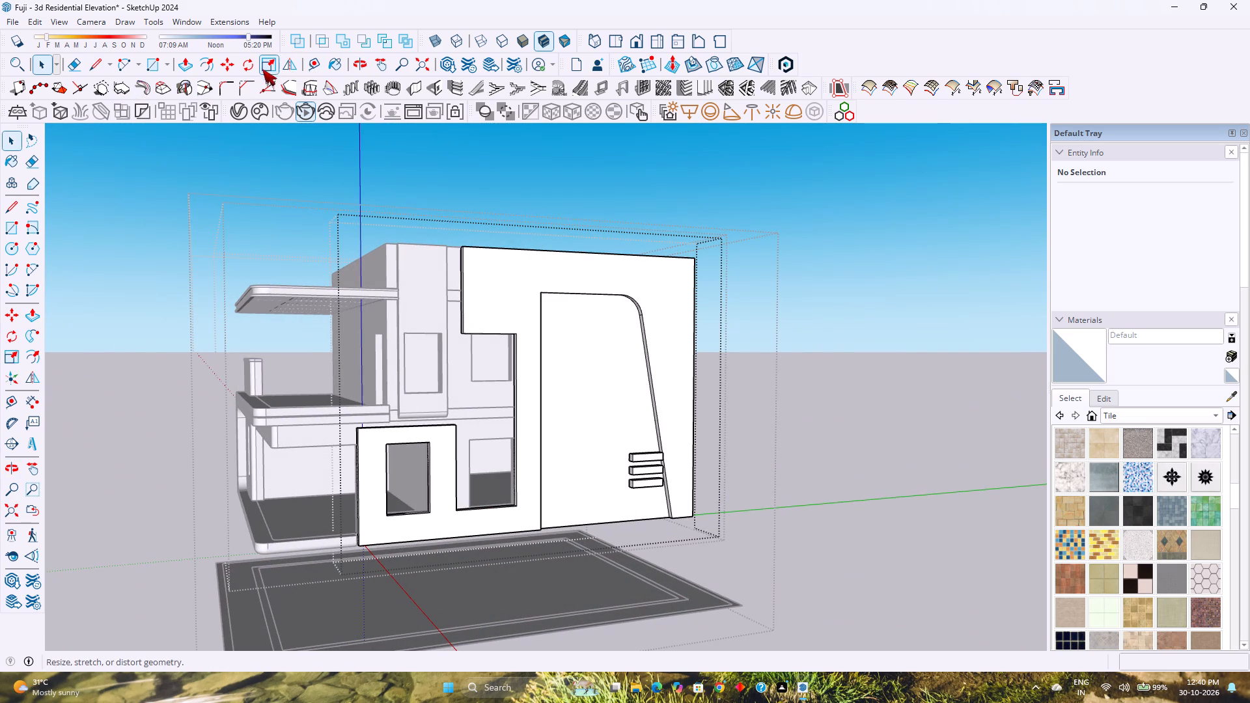
left_click(309, 66)
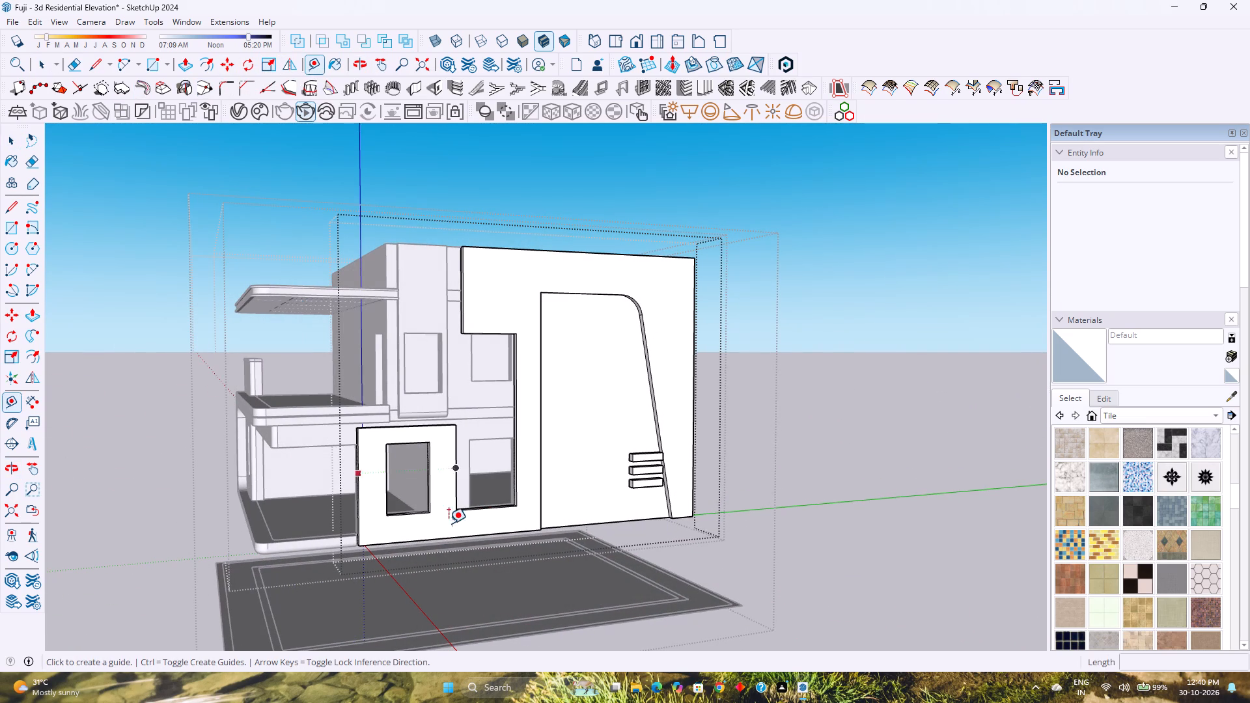
scroll(469, 520, "up", 11)
left_click(523, 542)
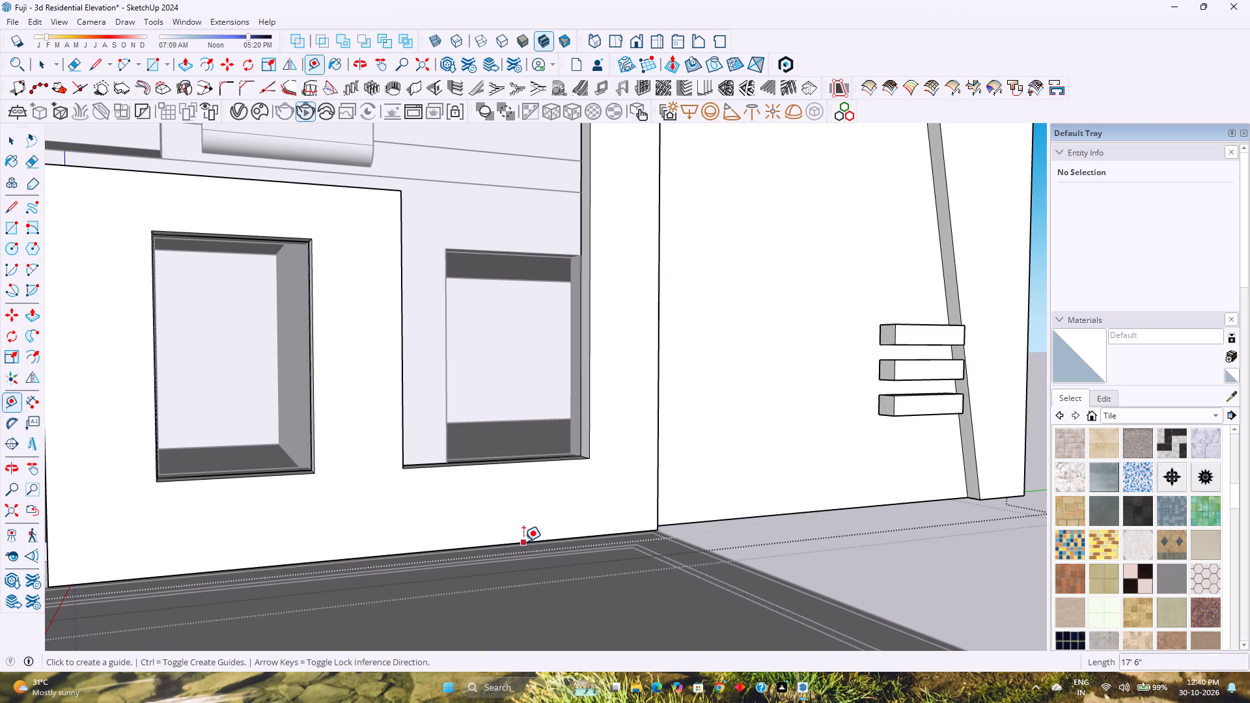
left_click(534, 463)
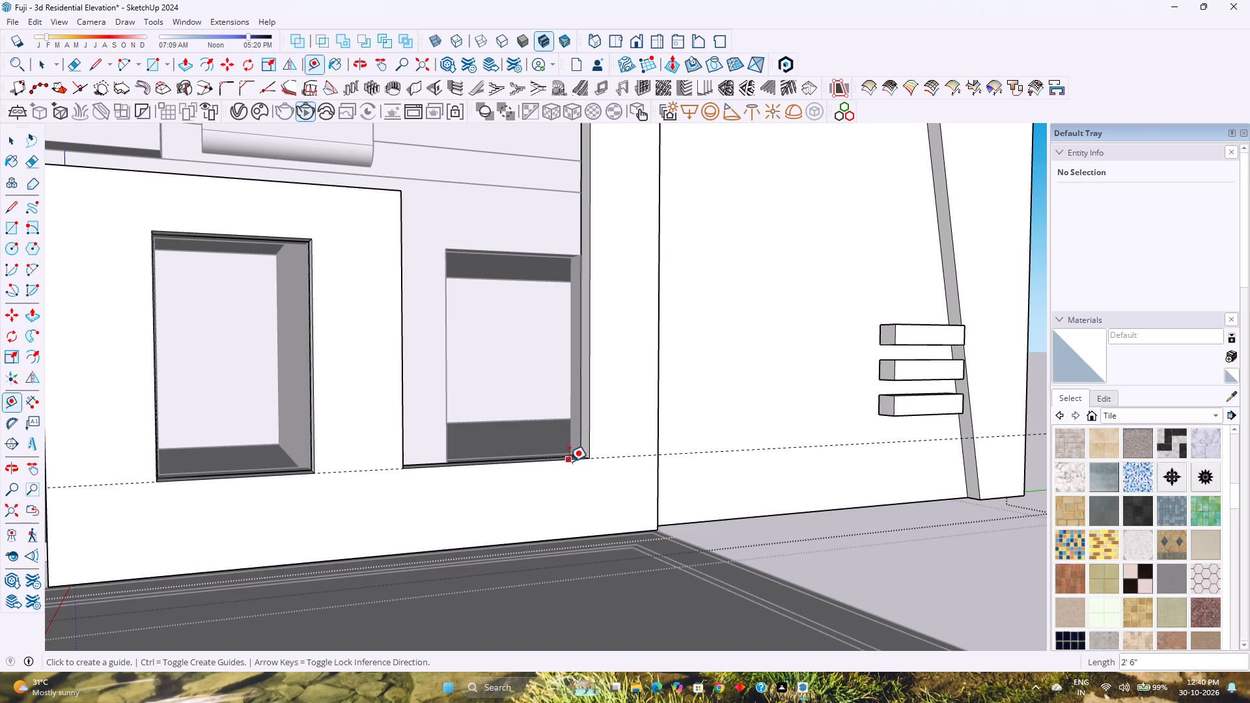
left_click(569, 462)
key("1")
key("Return")
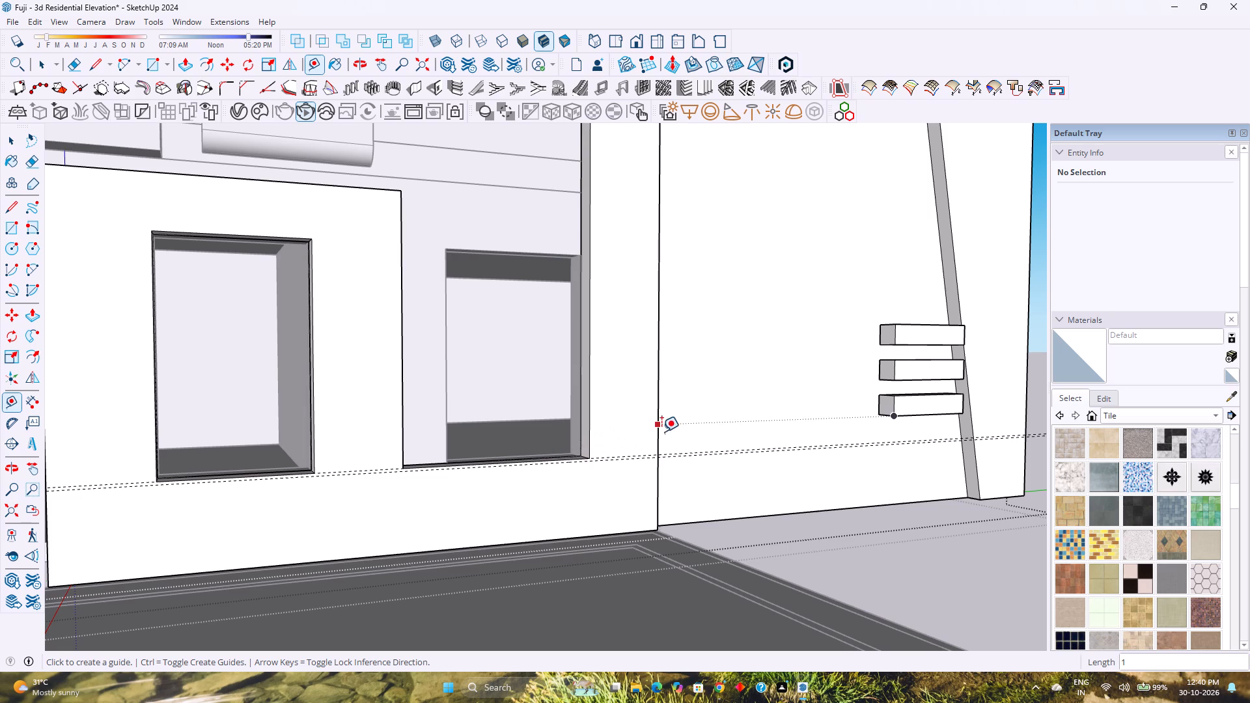
Place a horizontal guide 4' above the sill-level guides on the side wall, and another guide 1" above that one.
scroll(634, 448, "up", 5)
left_click(622, 460)
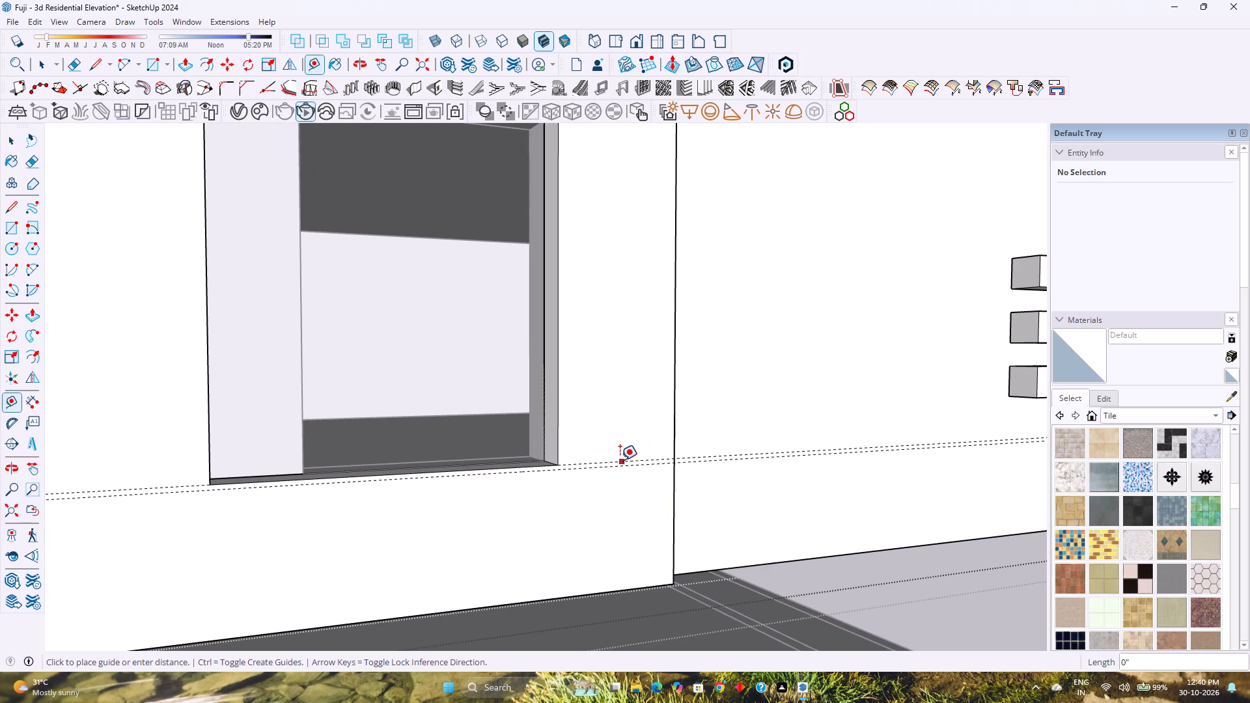
scroll(632, 314, "down", 7)
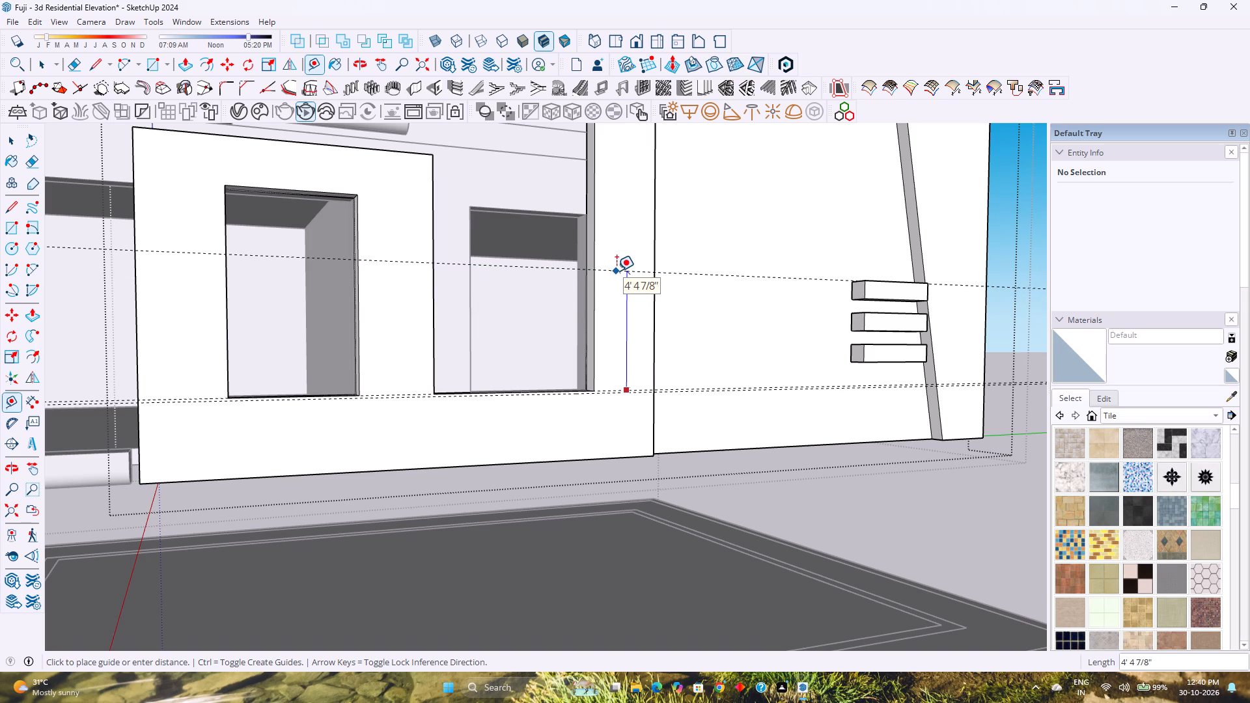
type("3'")
key("Return")
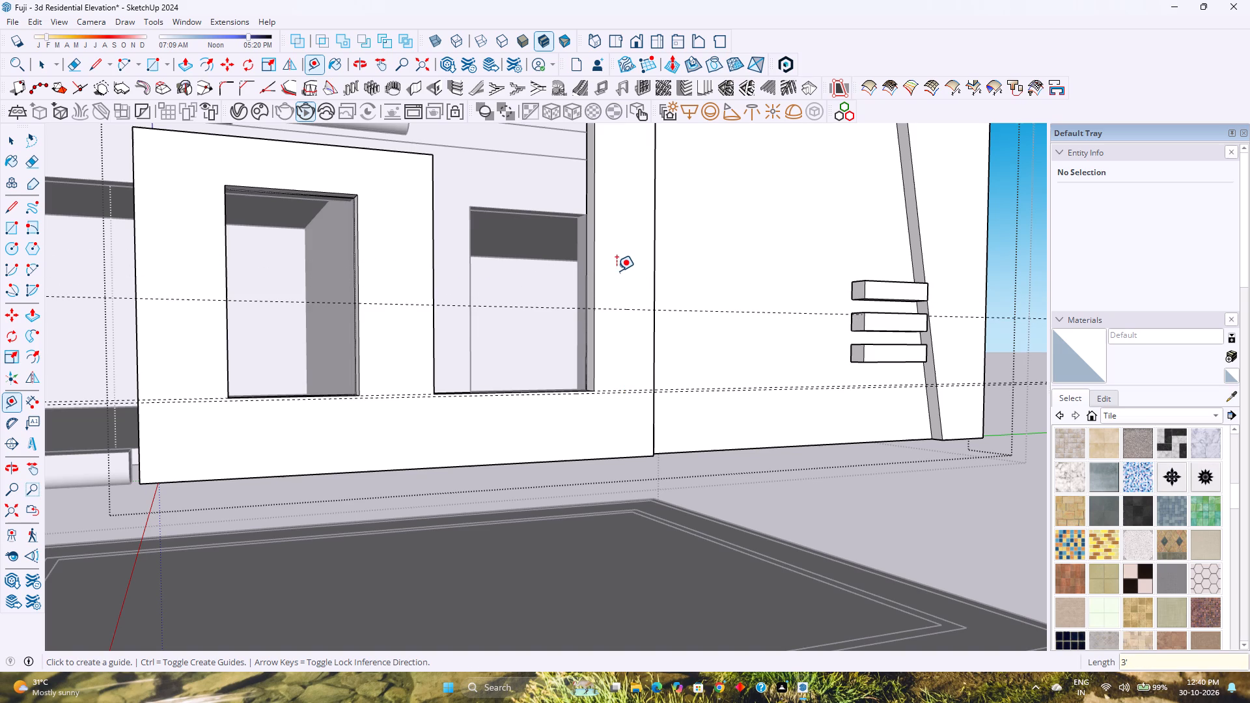
type("4'")
key("Return")
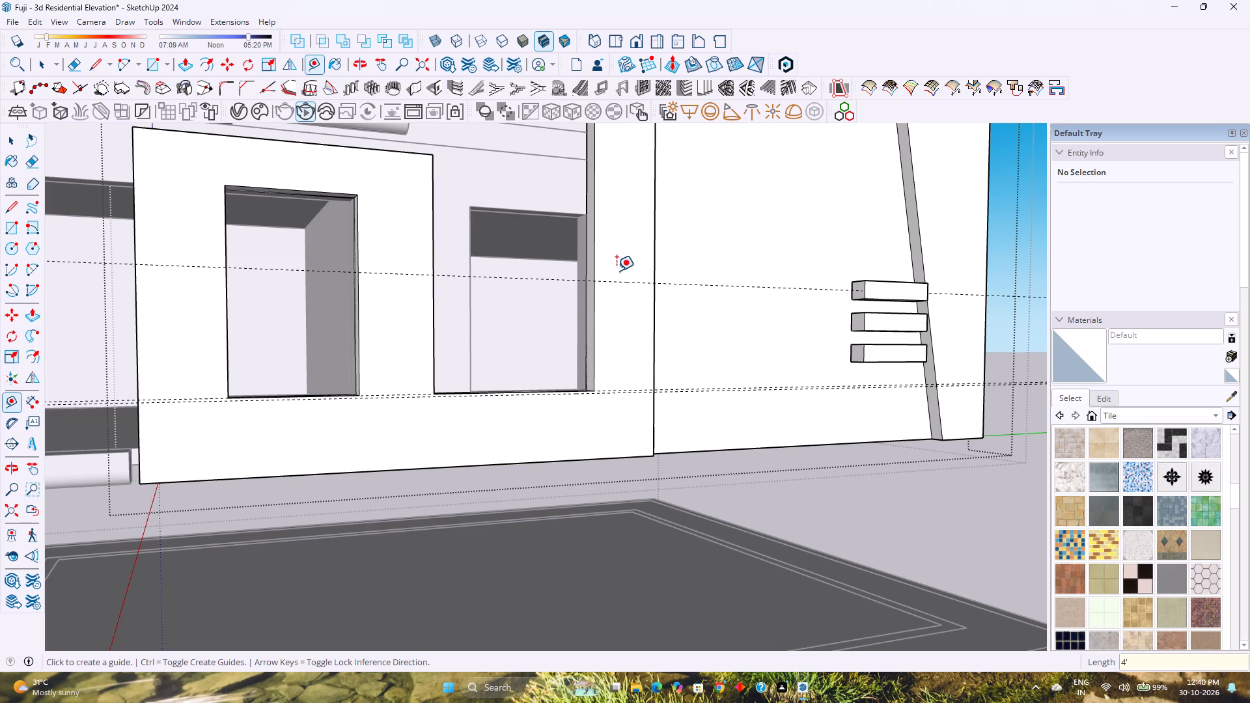
left_click(623, 280)
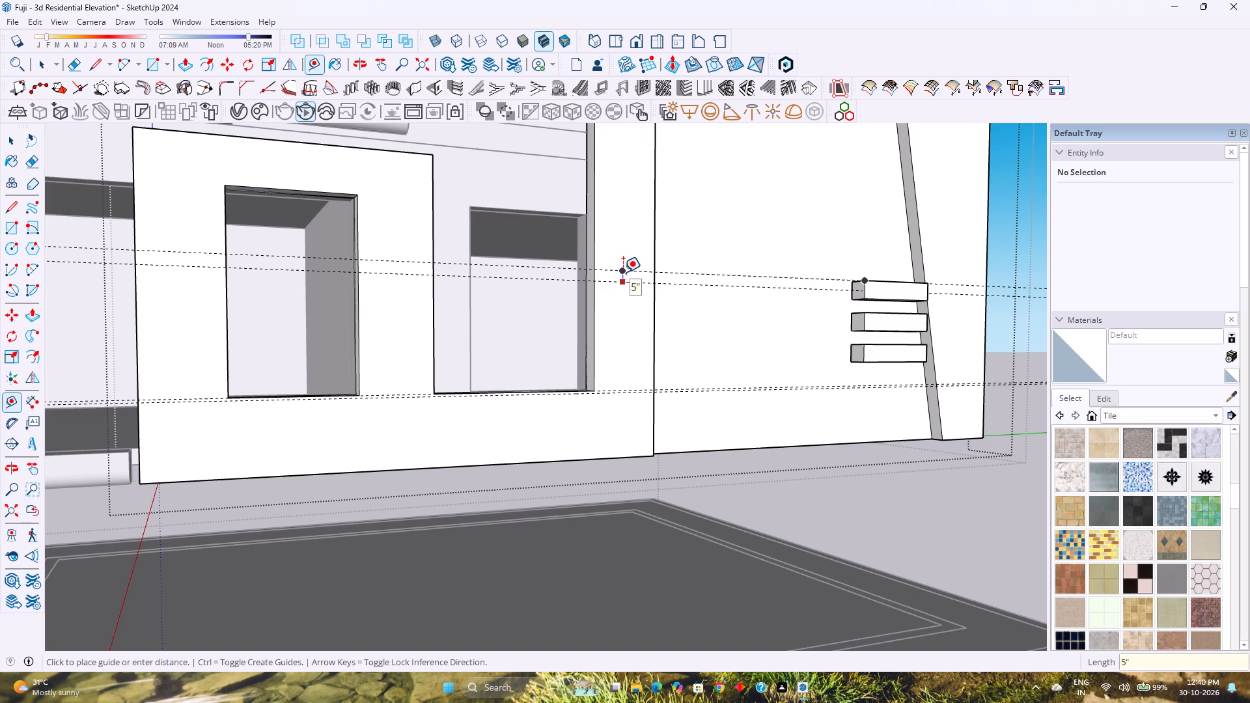
key("1")
key("Return")
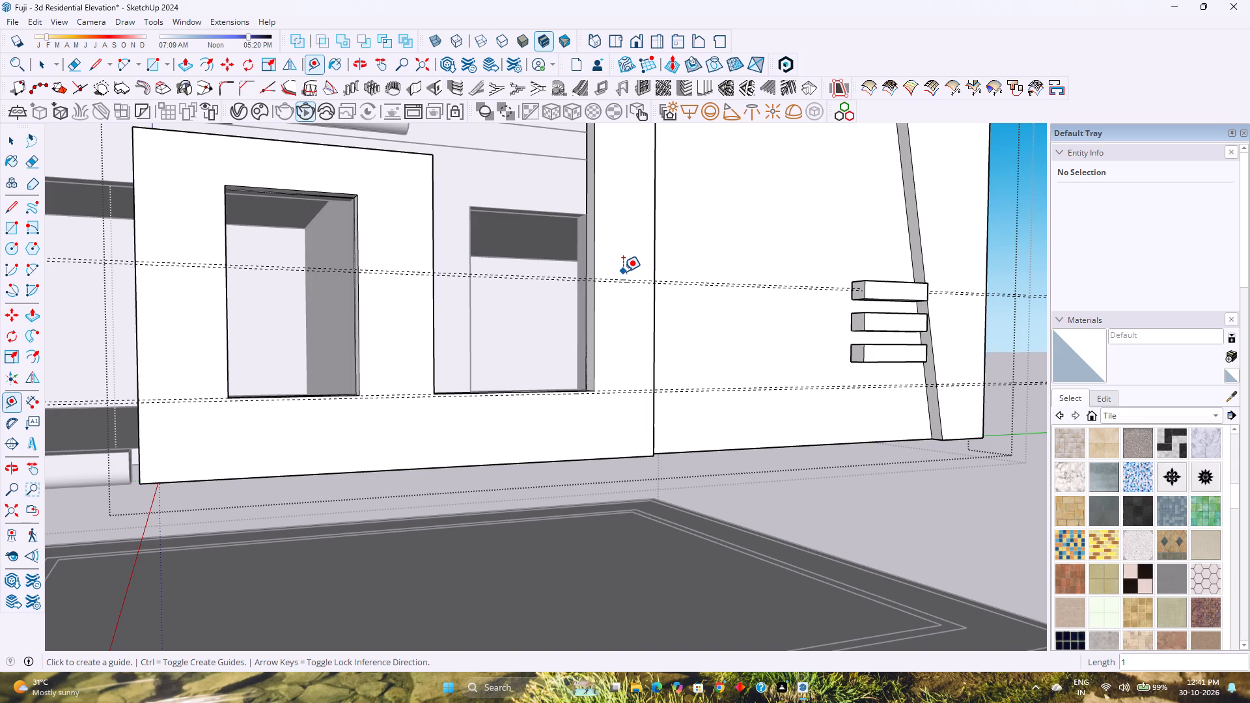
Place a horizontal guide 5' above the middle guide pair on the side wall, and another guide 1" above that one.
middle_click_drag(624, 265, 587, 333, "shift")
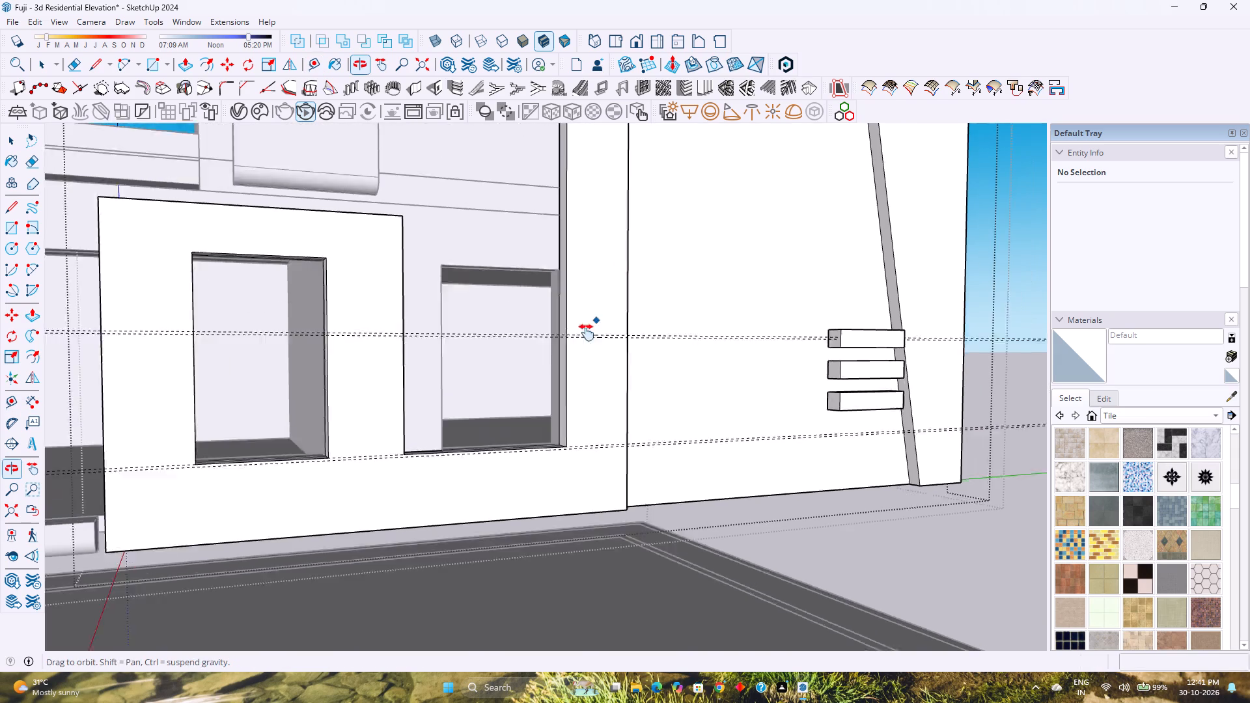
middle_click_drag(587, 333, 516, 423, "shift")
middle_click(516, 423, "shift")
scroll(510, 373, "up", 5)
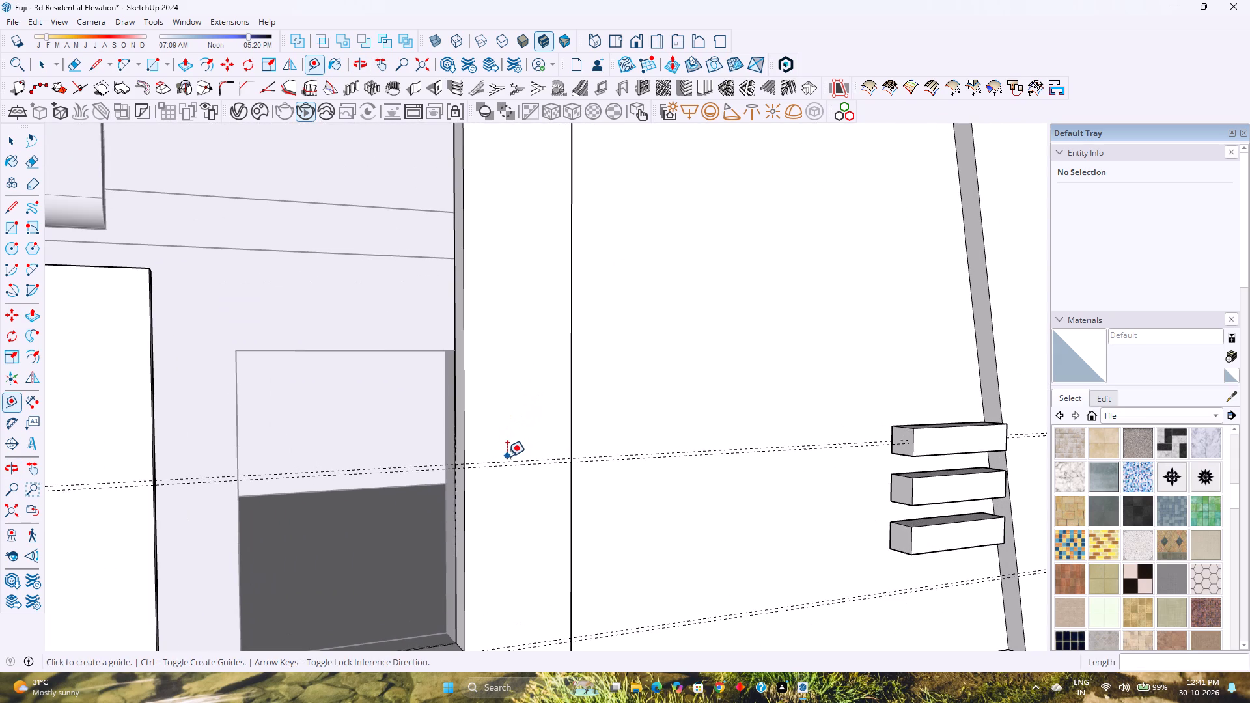
left_click(509, 460)
type("5'")
key("Return")
scroll(512, 354, "up", 1)
middle_click_drag(510, 352, 527, 561, "shift")
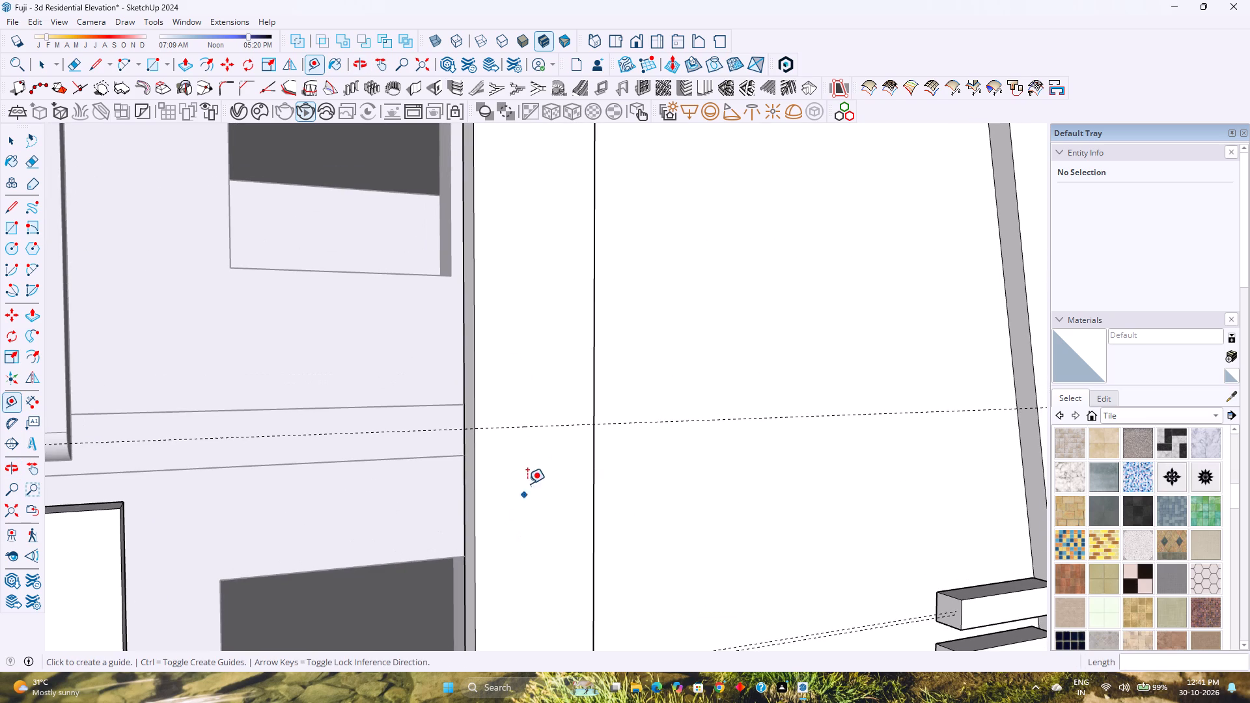
left_click(536, 427)
key("1")
key("Return")
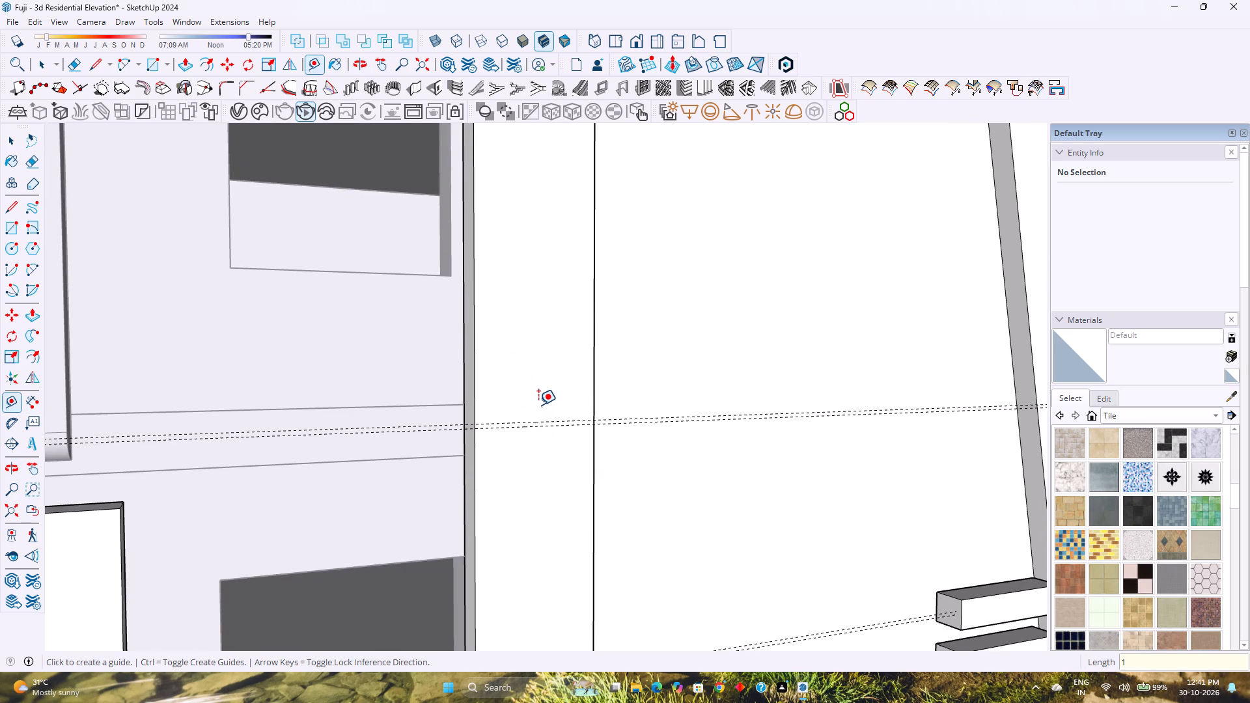
scroll(538, 405, "up", 7)
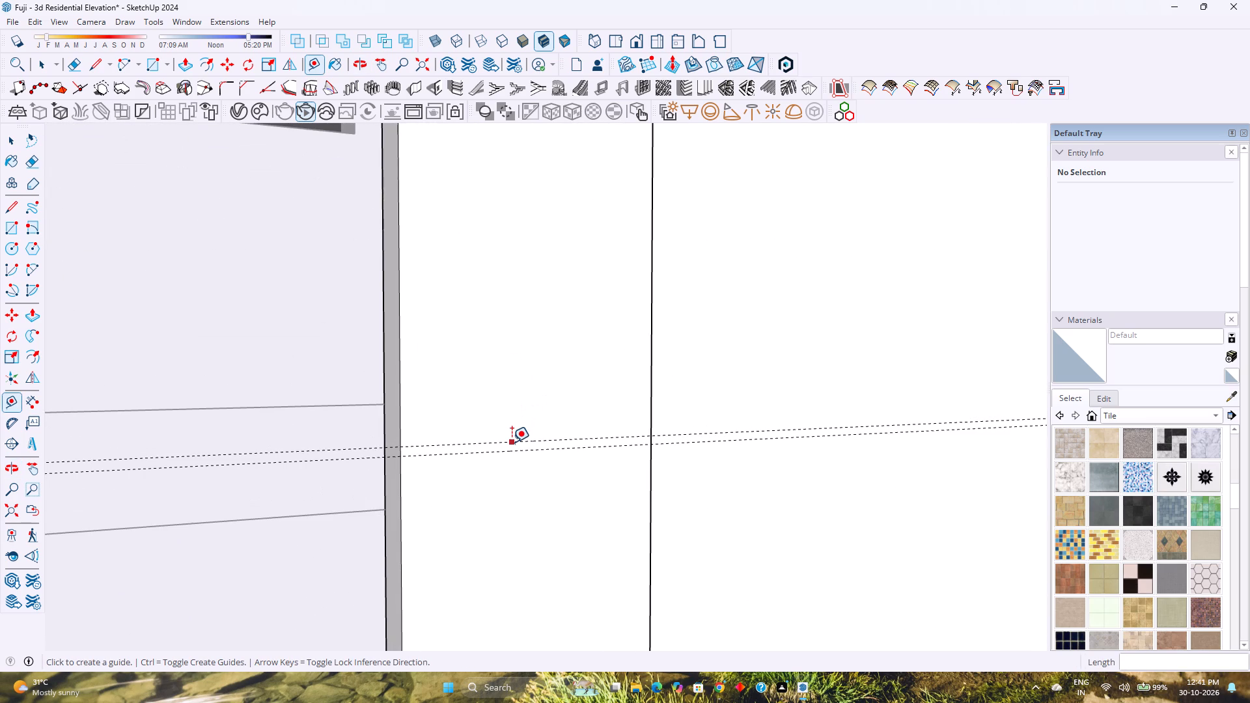
scroll(512, 442, "down", 16)
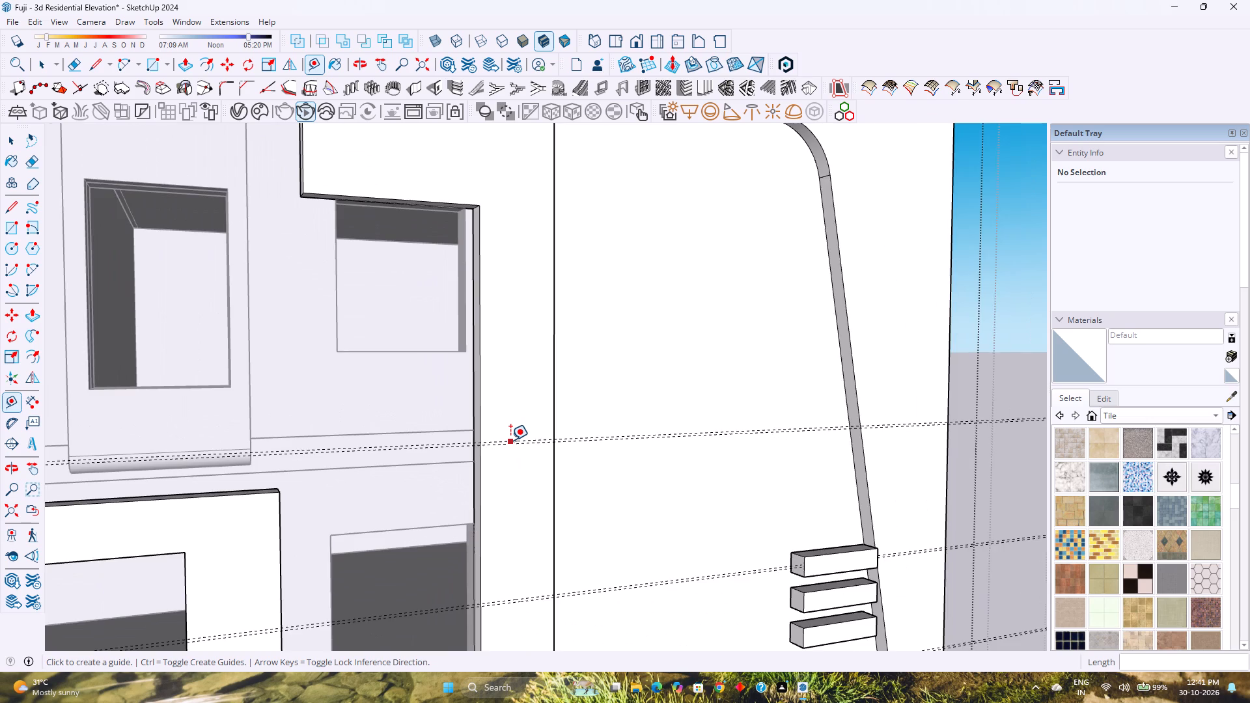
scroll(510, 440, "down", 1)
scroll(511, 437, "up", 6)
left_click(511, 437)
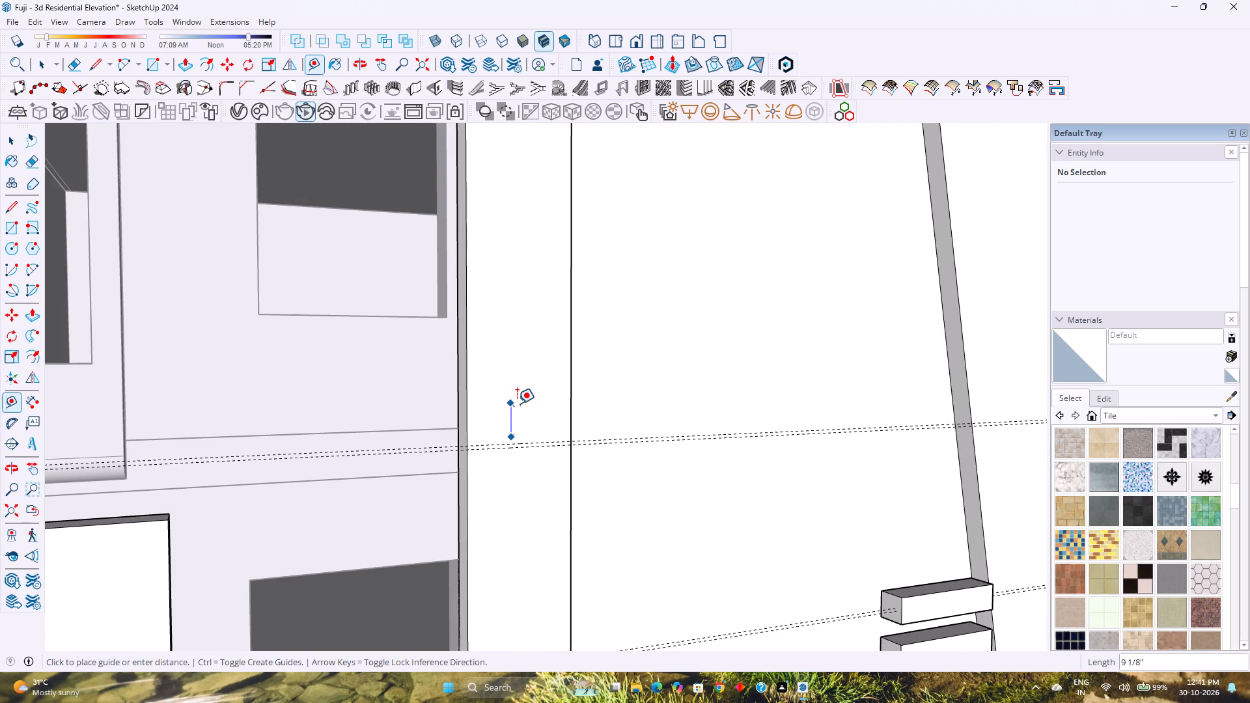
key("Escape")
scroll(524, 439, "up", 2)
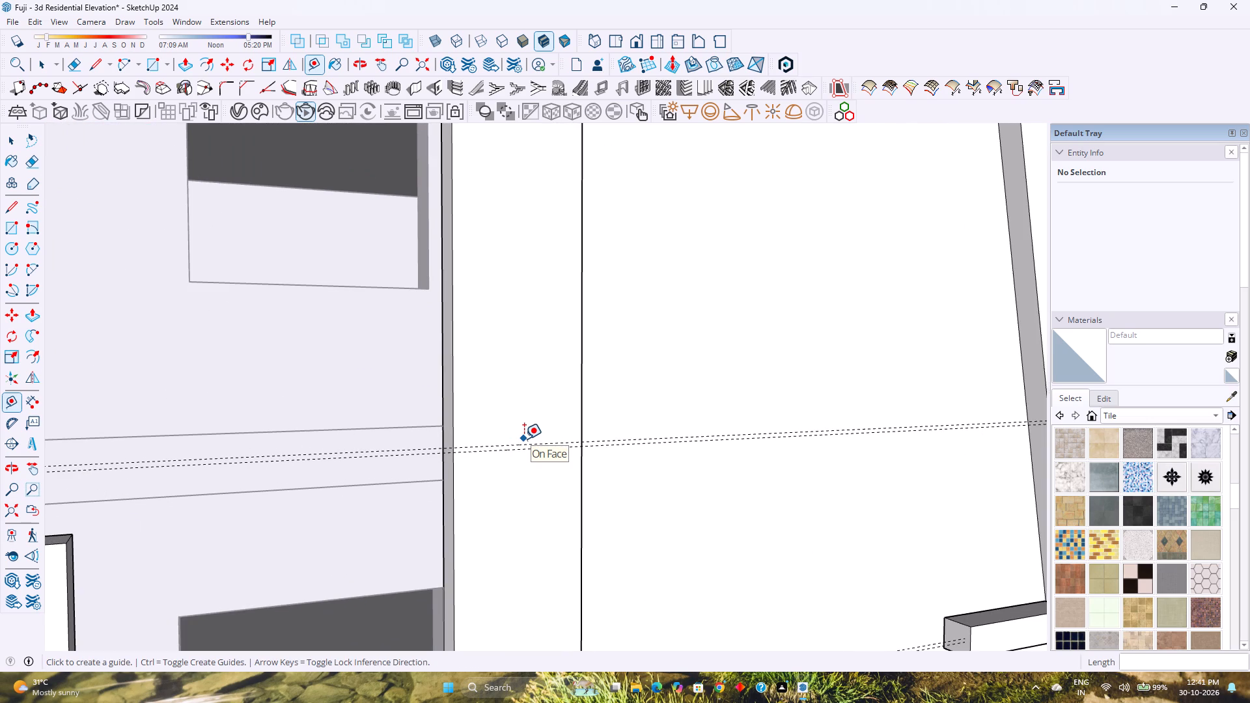
Undo the upper and middle horizontal guide pairs on the side wall, keeping the sill-level pair.
key("ctrl+z")
key("ctrl+z")
scroll(524, 439, "down", 9)
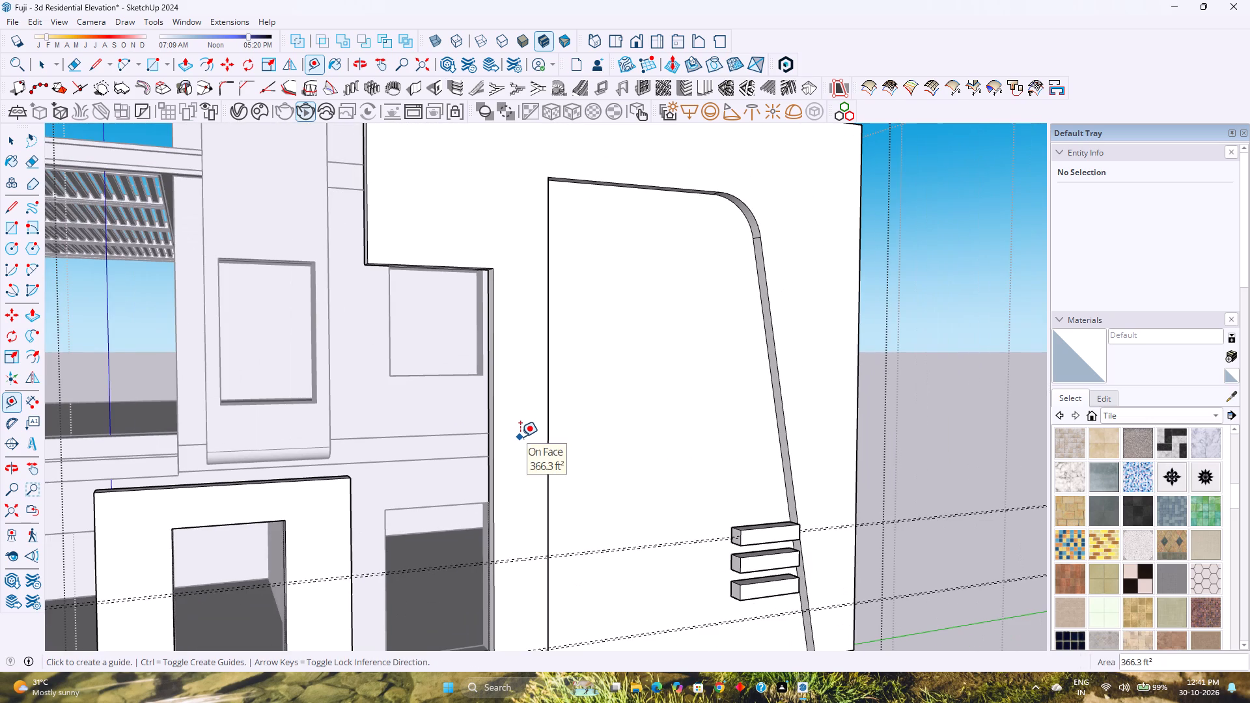
key("ctrl+z")
key("ctrl+z")
scroll(520, 437, "down", 3)
key("ctrl+z")
middle_click_drag(519, 454, 469, 374, "shift")
middle_click(469, 374, "shift")
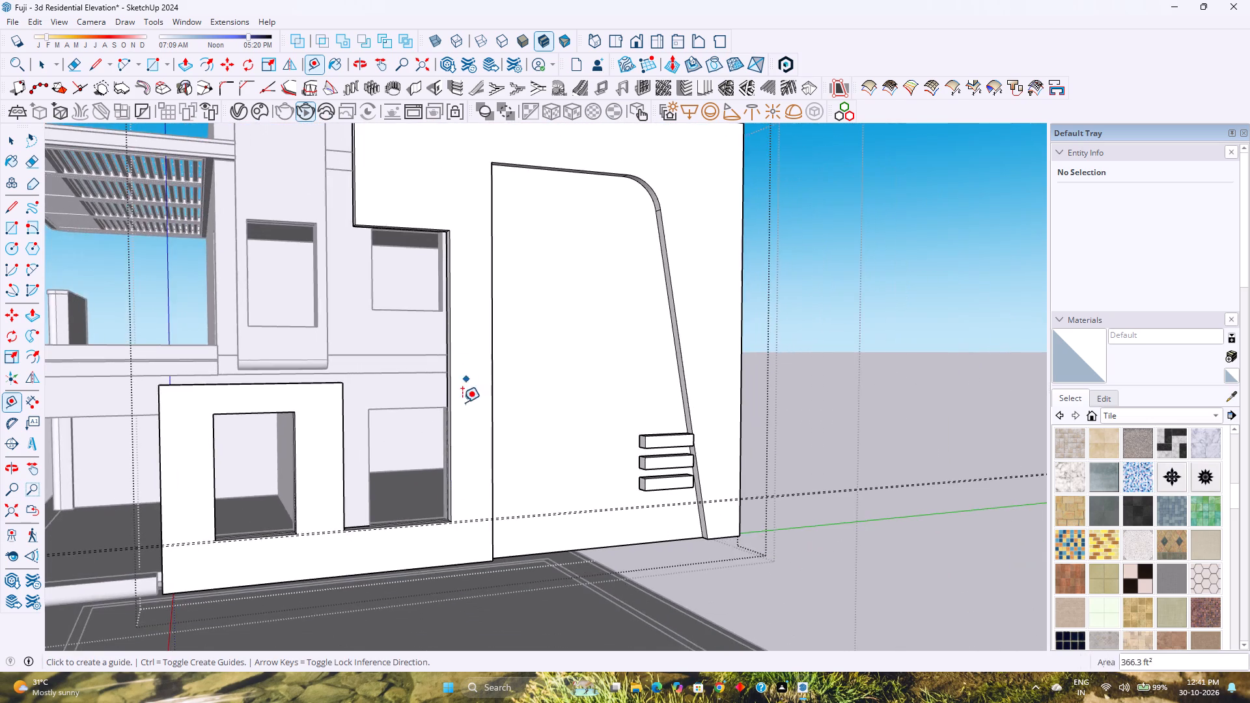
Undo the guide below the sill-level line and place one 1" above that line instead.
scroll(443, 555, "up", 18)
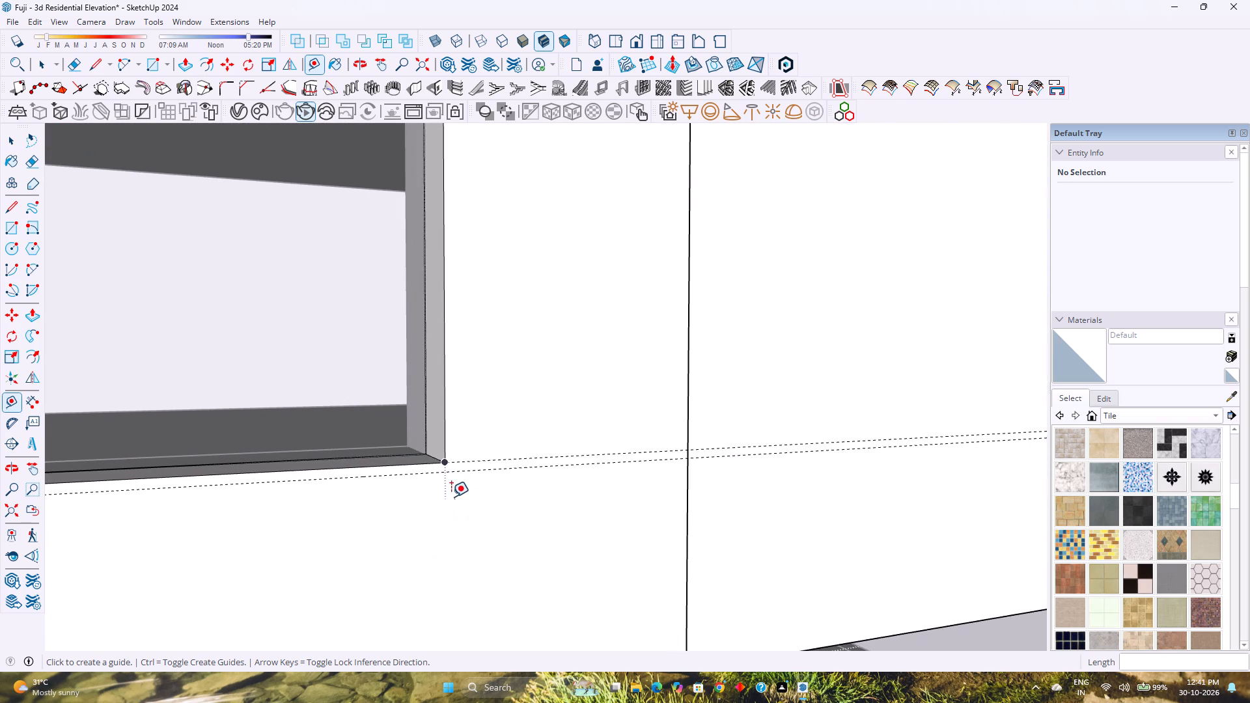
scroll(459, 491, "up", 8)
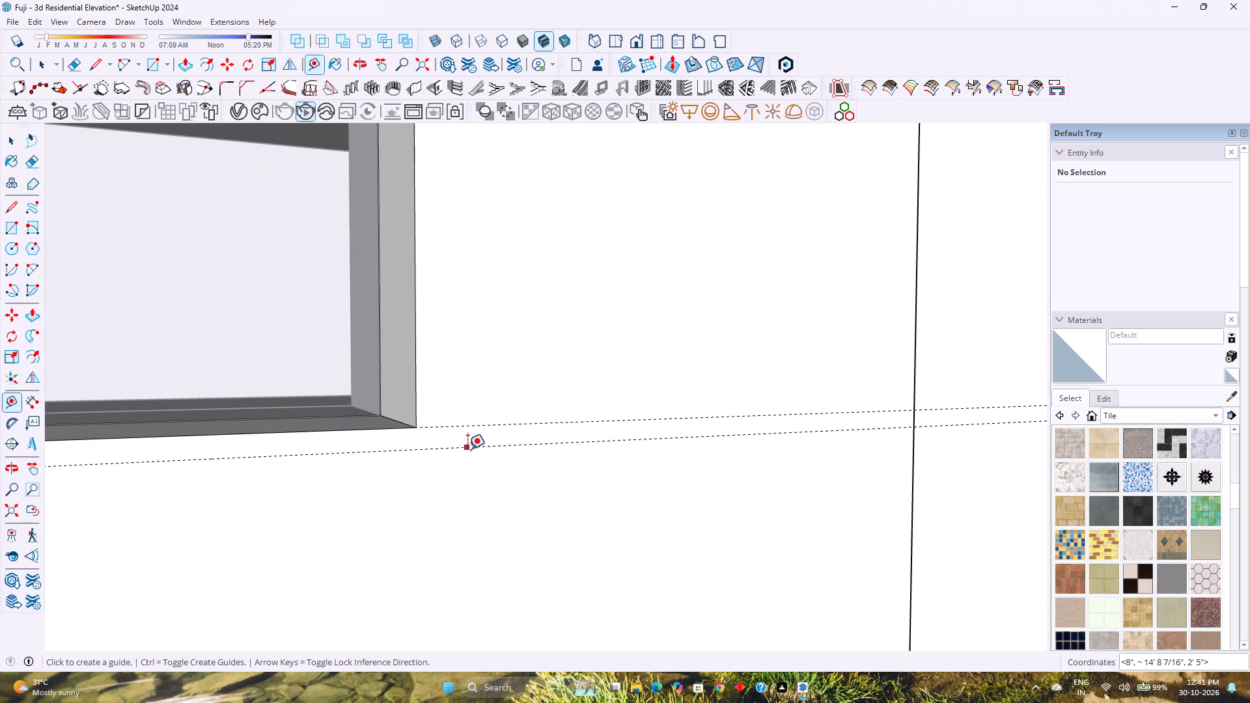
key("ctrl+z")
left_click(497, 422)
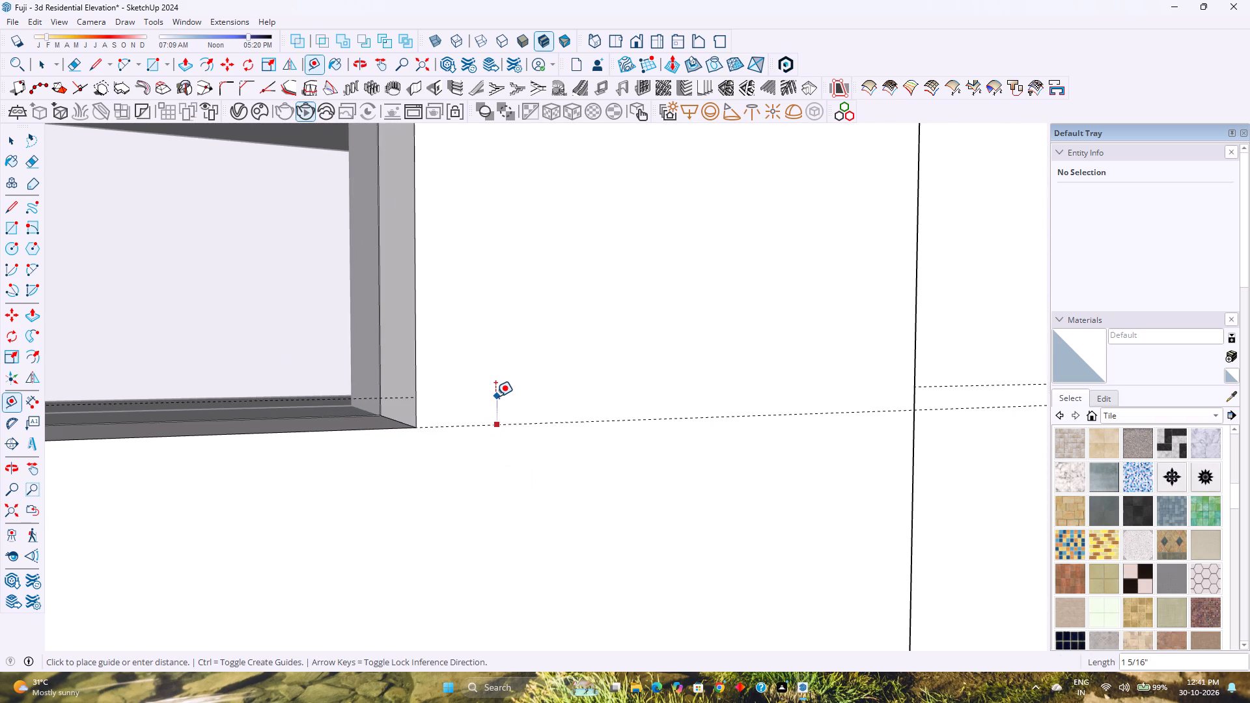
key("Up")
key("1")
key("Return")
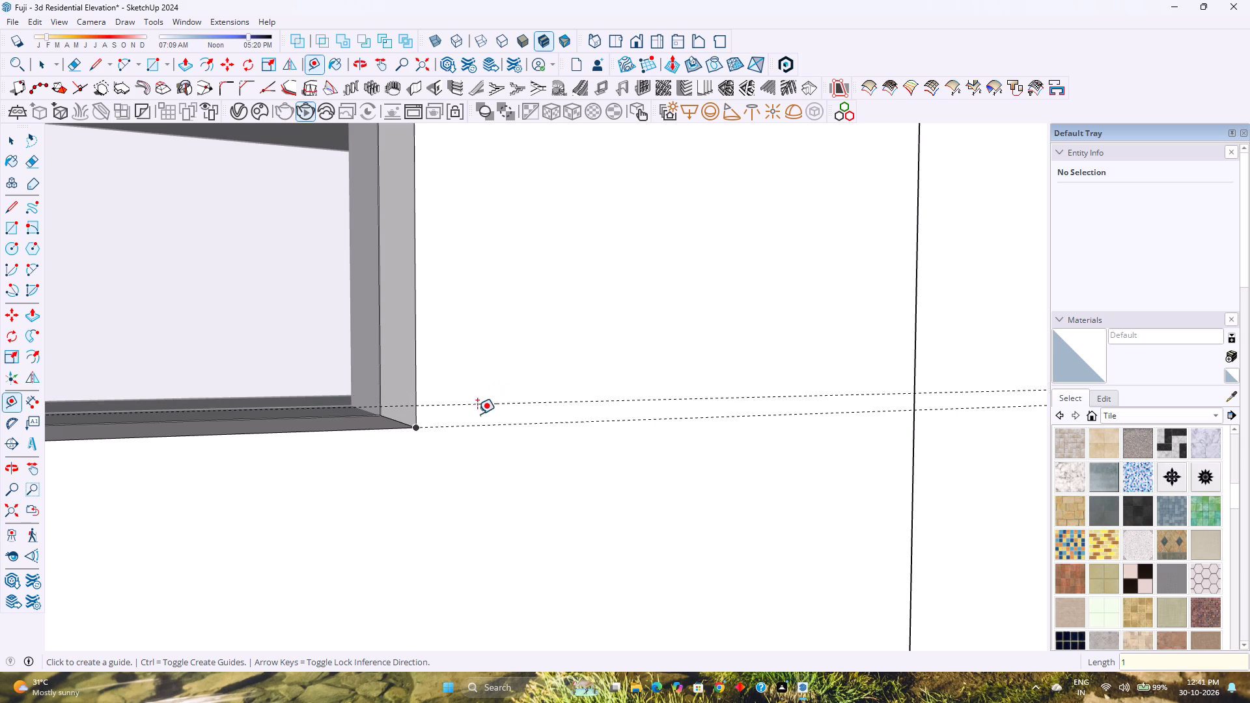
Draw a 1" high rectangle between the sill-level guides, from the notch's lower corner to the recessed panel's vertical edge.
middle_click_drag(469, 415, 412, 422)
middle_click(412, 422)
scroll(416, 421, "down", 3)
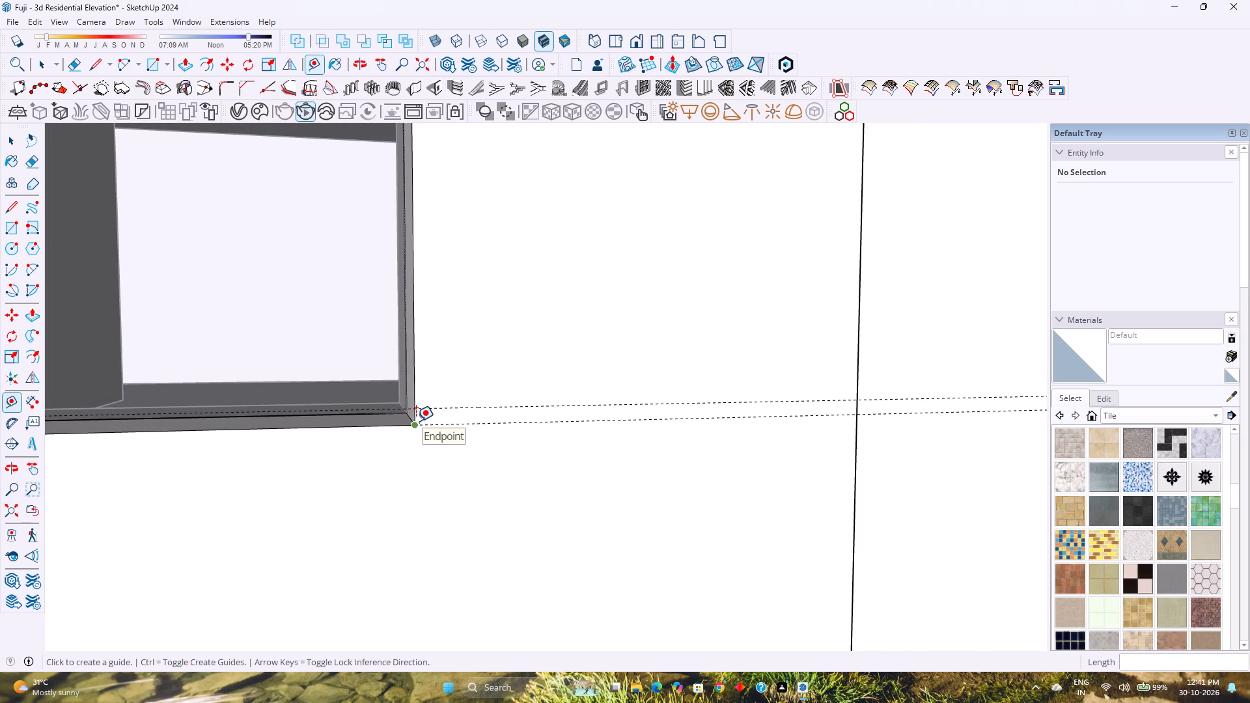
left_click(149, 62)
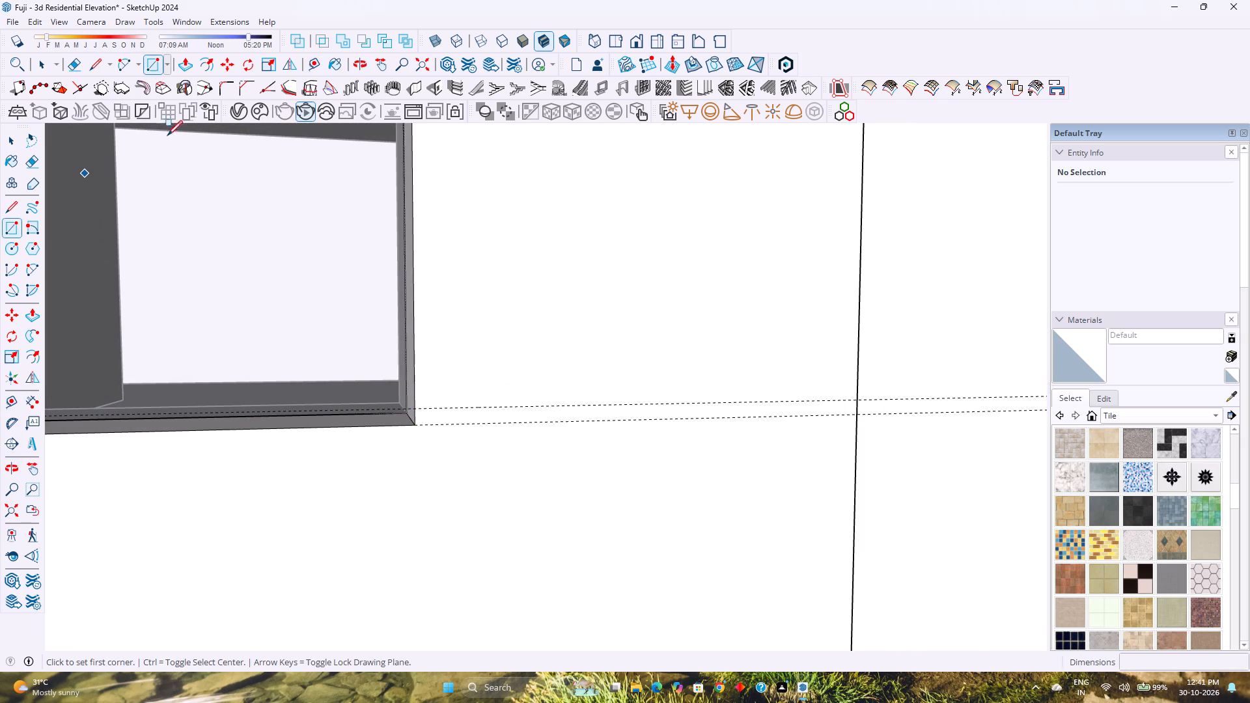
left_click(412, 407)
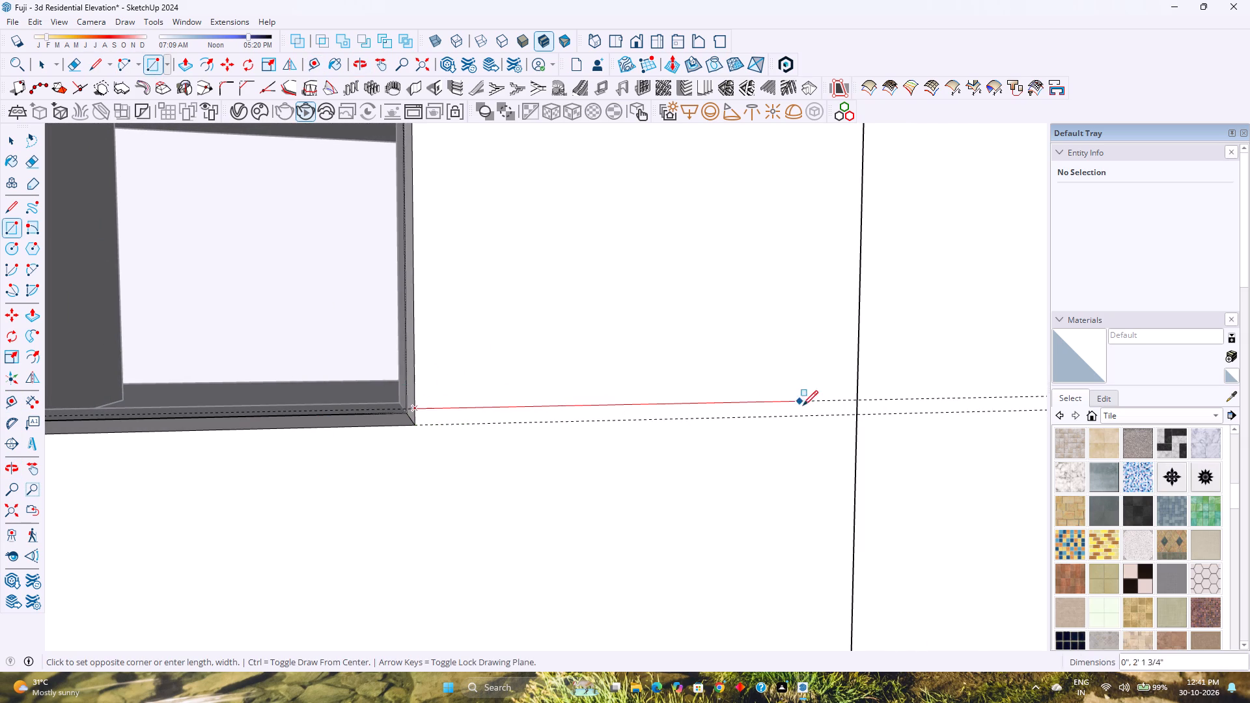
left_click(857, 415)
key("space")
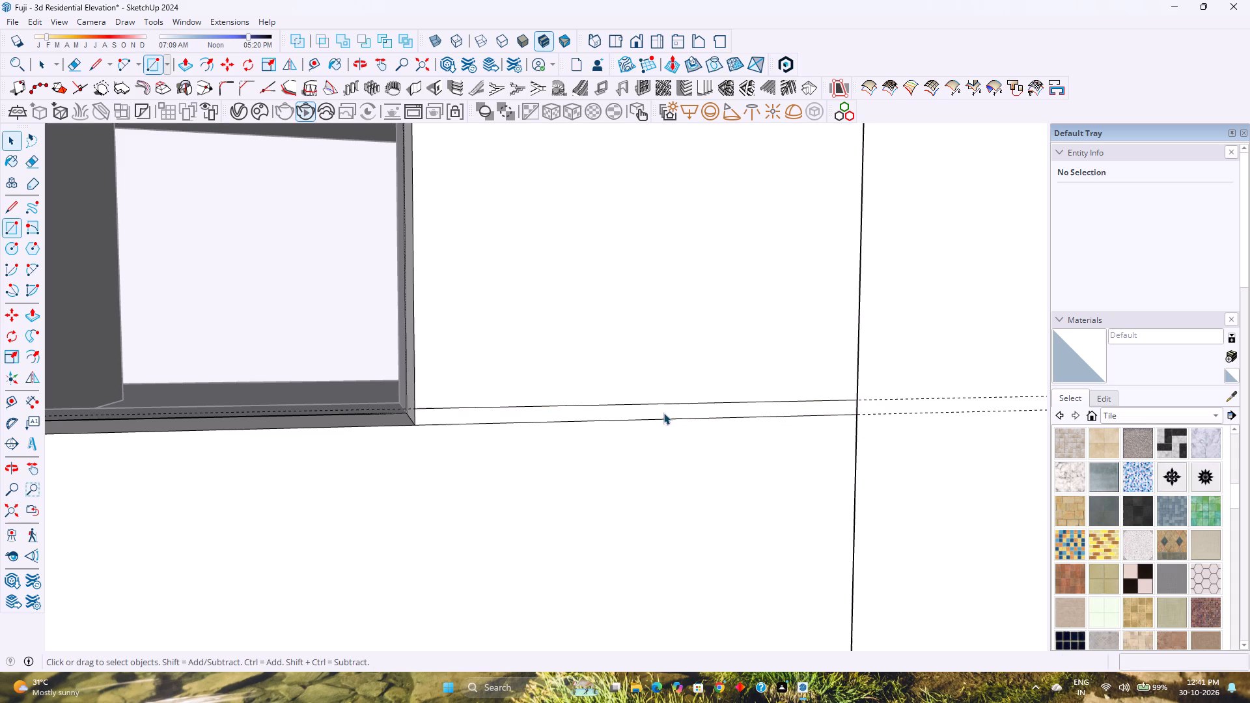
Copy the thin rectangular strip 4' straight up the side wall.
double_click(664, 409)
key("m")
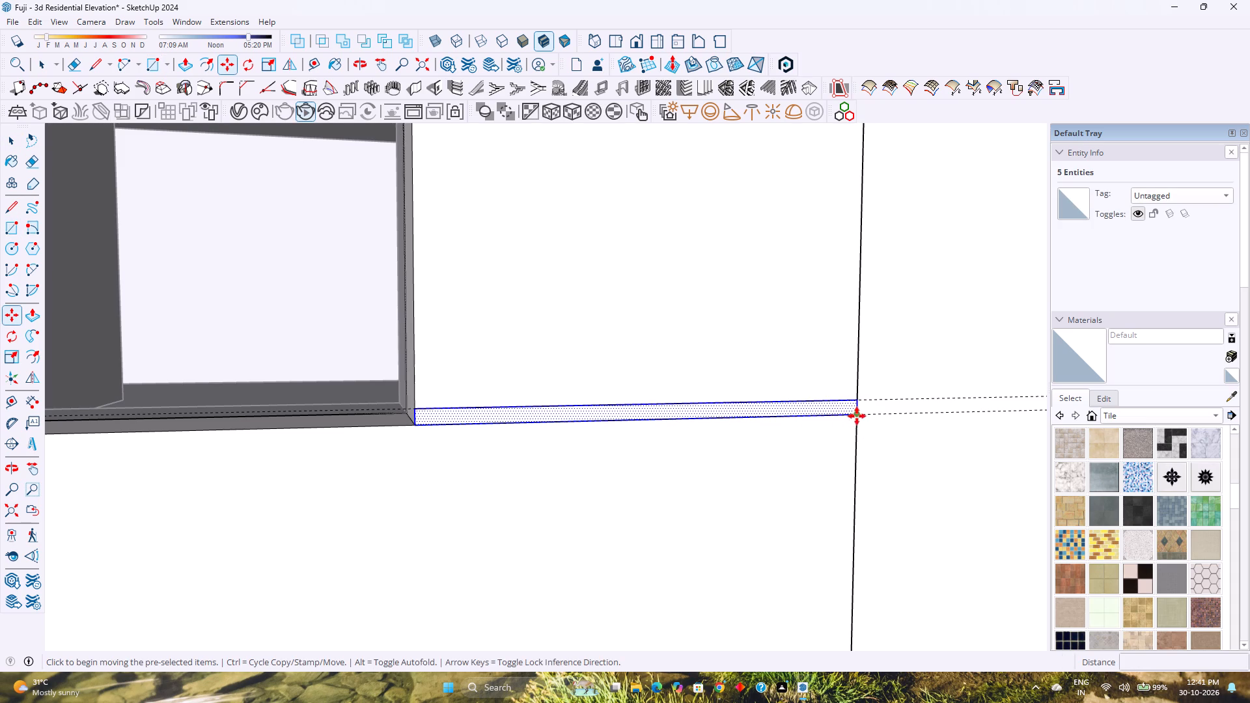
left_click(858, 416)
scroll(856, 342, "down", 12)
middle_click_drag(856, 342, 732, 549, "shift")
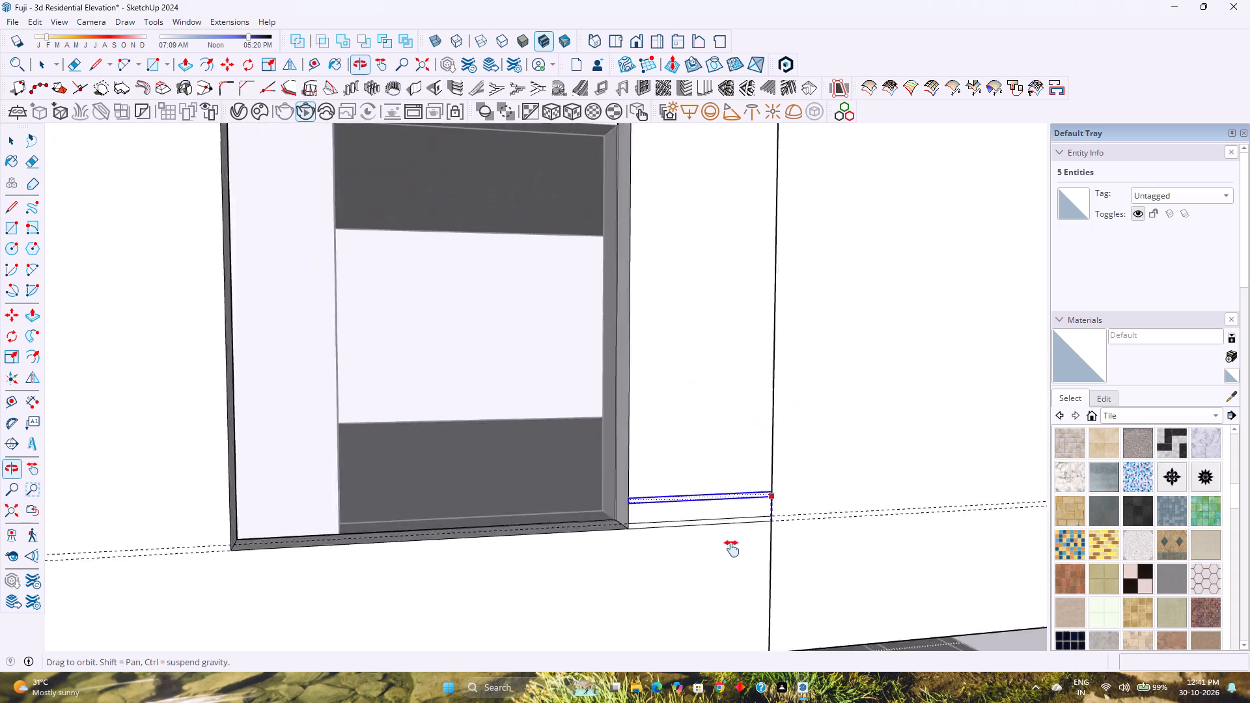
middle_click_drag(732, 549, 722, 560, "shift")
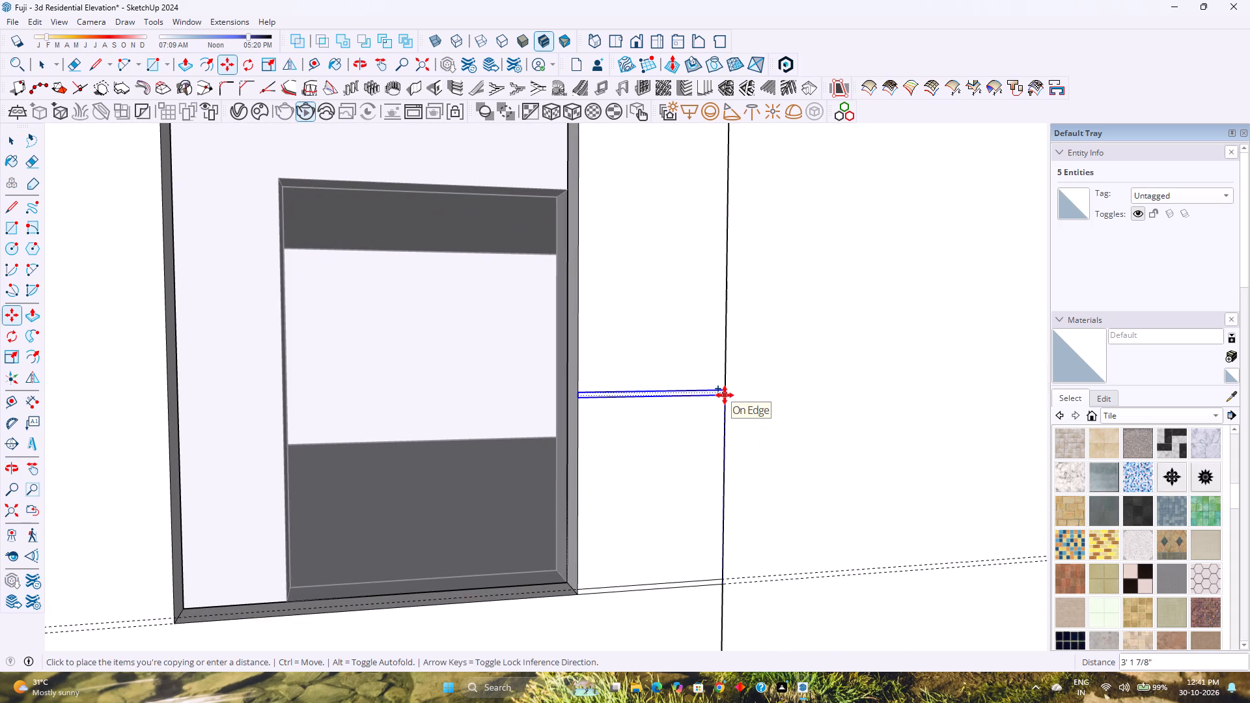
key("Up")
type("4'")
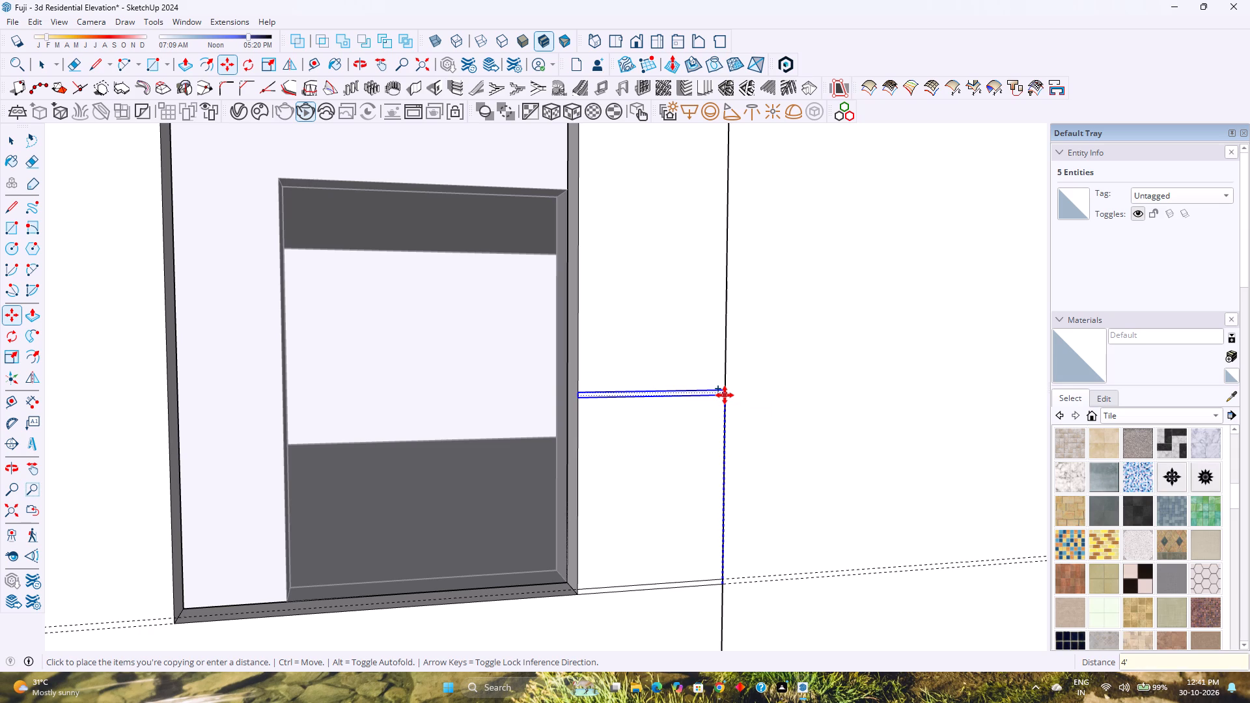
key("Return")
Copy the upper strip another 5' straight up along the recessed panel's vertical edge.
scroll(725, 396, "down", 2)
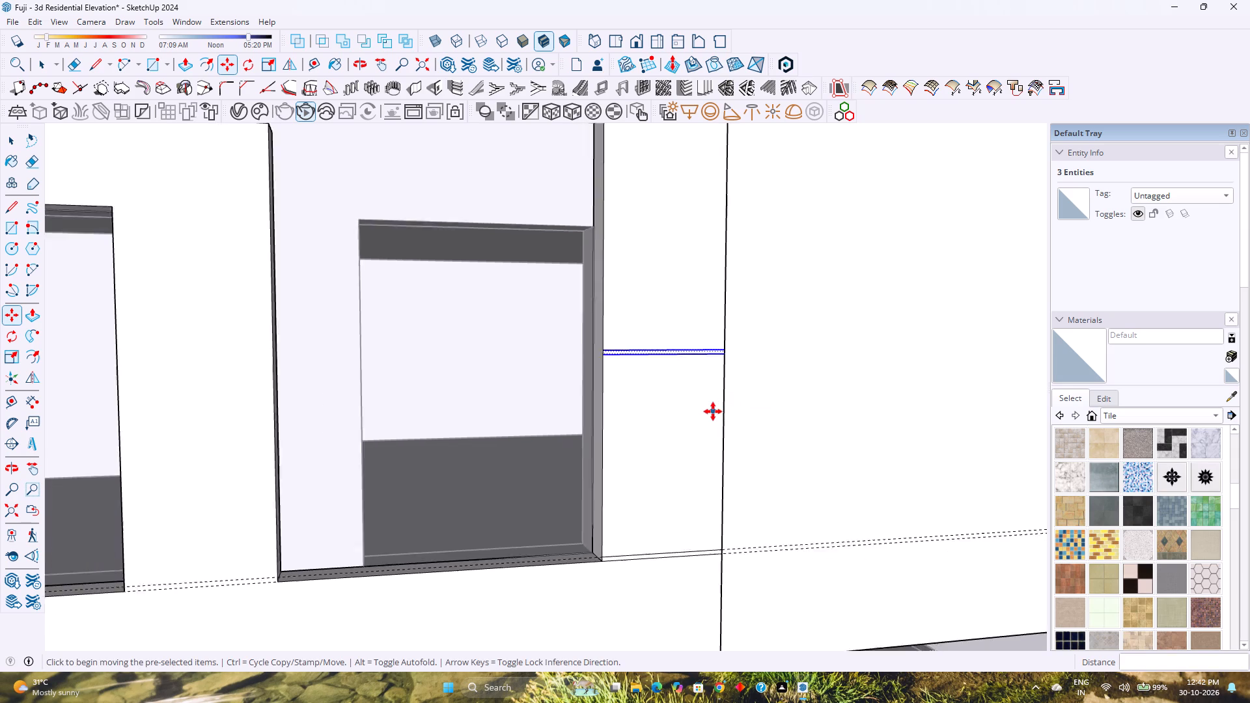
scroll(713, 411, "down", 2)
middle_click_drag(715, 414, 479, 652, "shift")
middle_click(479, 652, "shift")
scroll(479, 622, "down", 3)
scroll(487, 611, "up", 3)
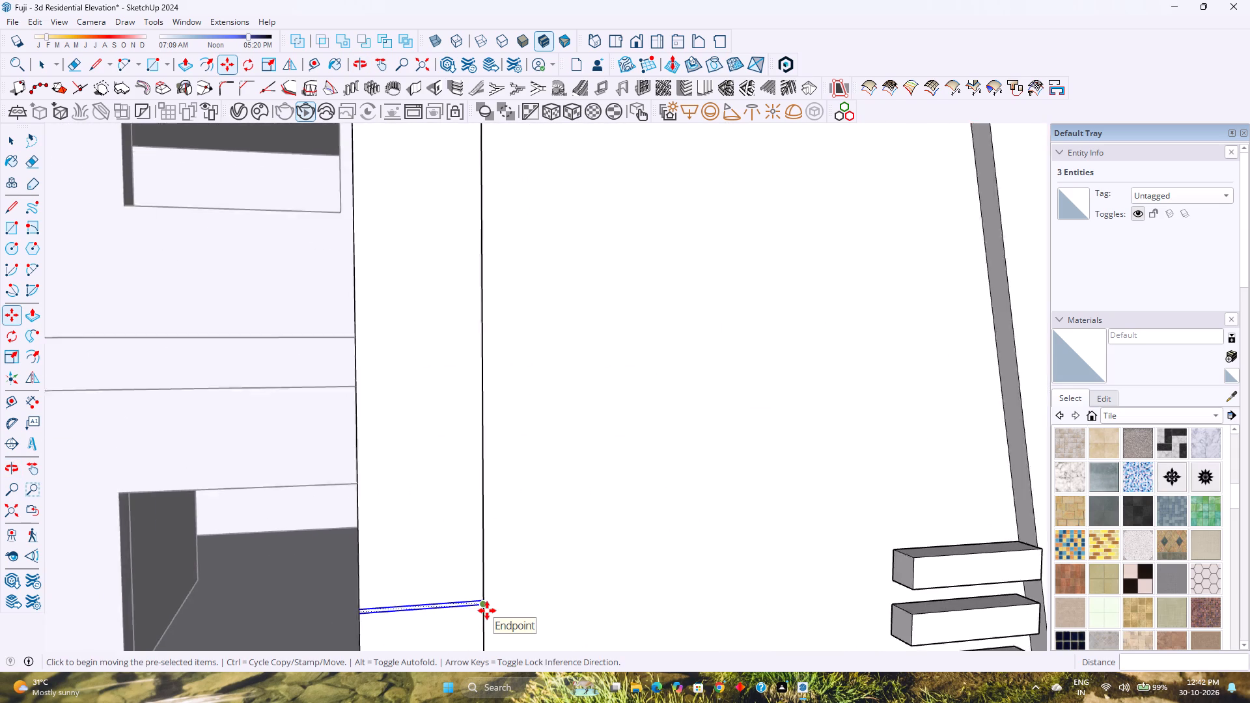
scroll(487, 611, "up", 5)
left_click(483, 602)
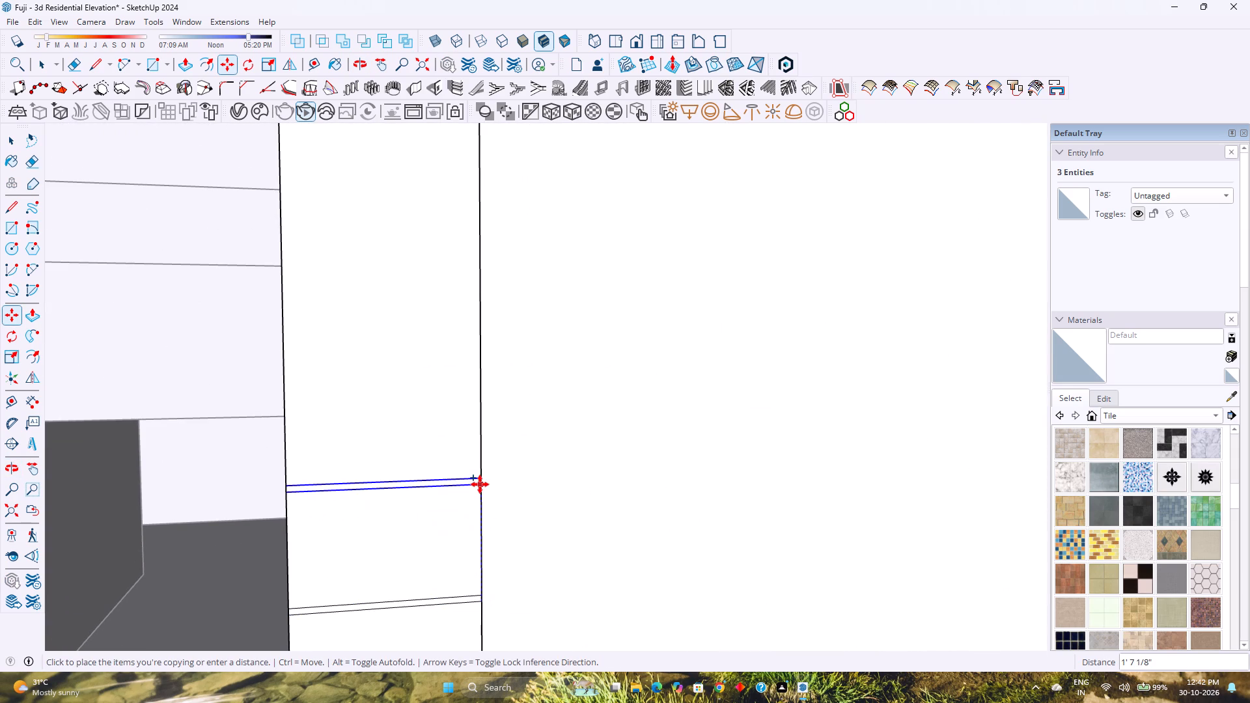
key("Up")
type("5'")
key("Return")
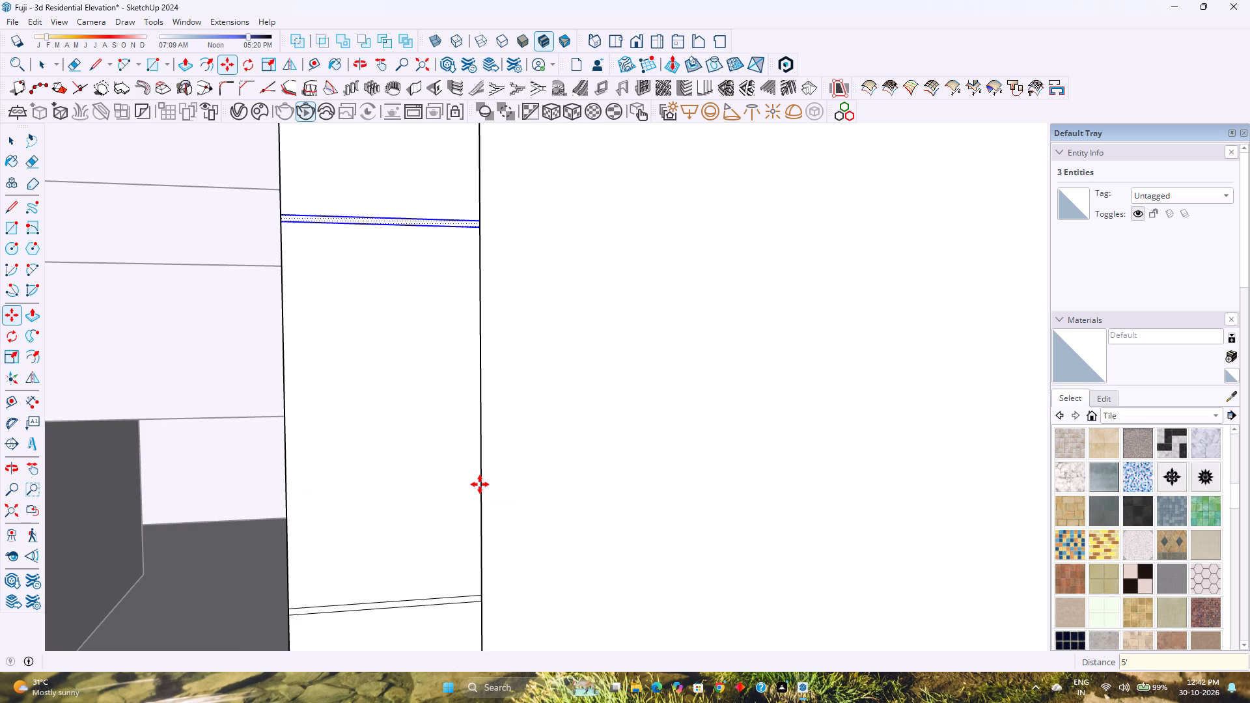
Change the latest strip copy's distance to 6'.
scroll(480, 484, "down", 13)
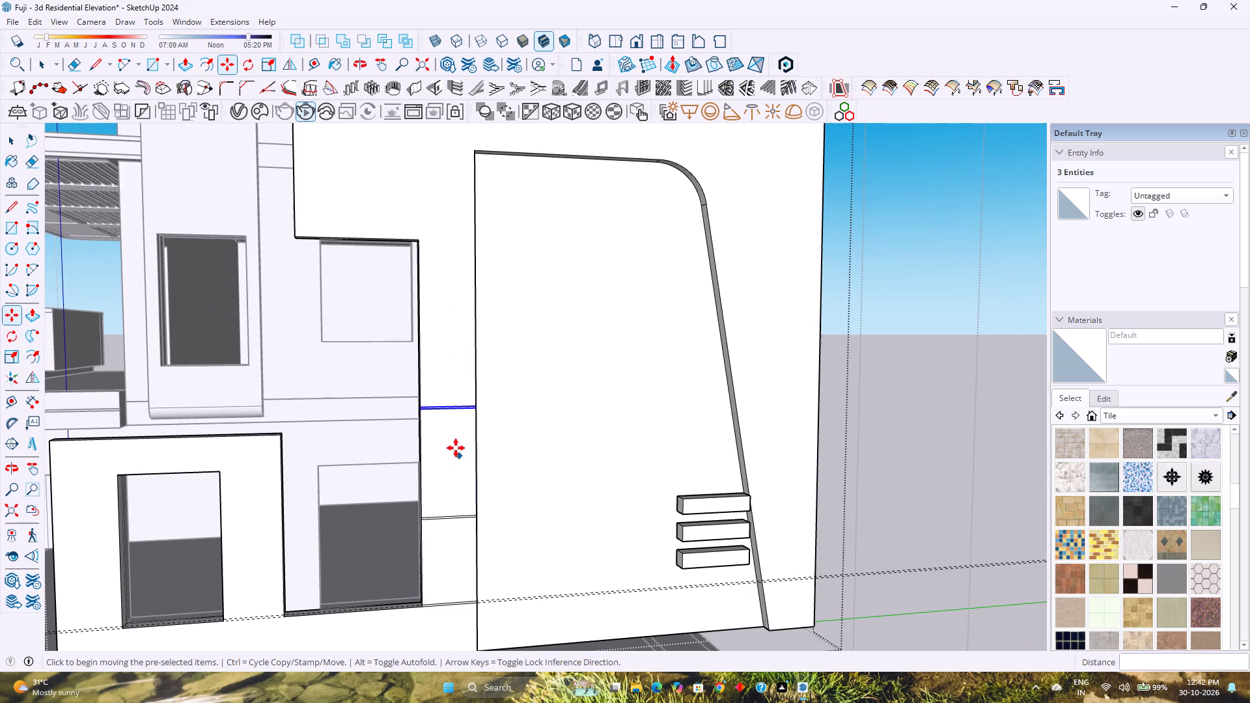
type("6'")
key("Return")
Copy the topmost strip 2' 6" straight up along the panel edge.
scroll(471, 366, "up", 8)
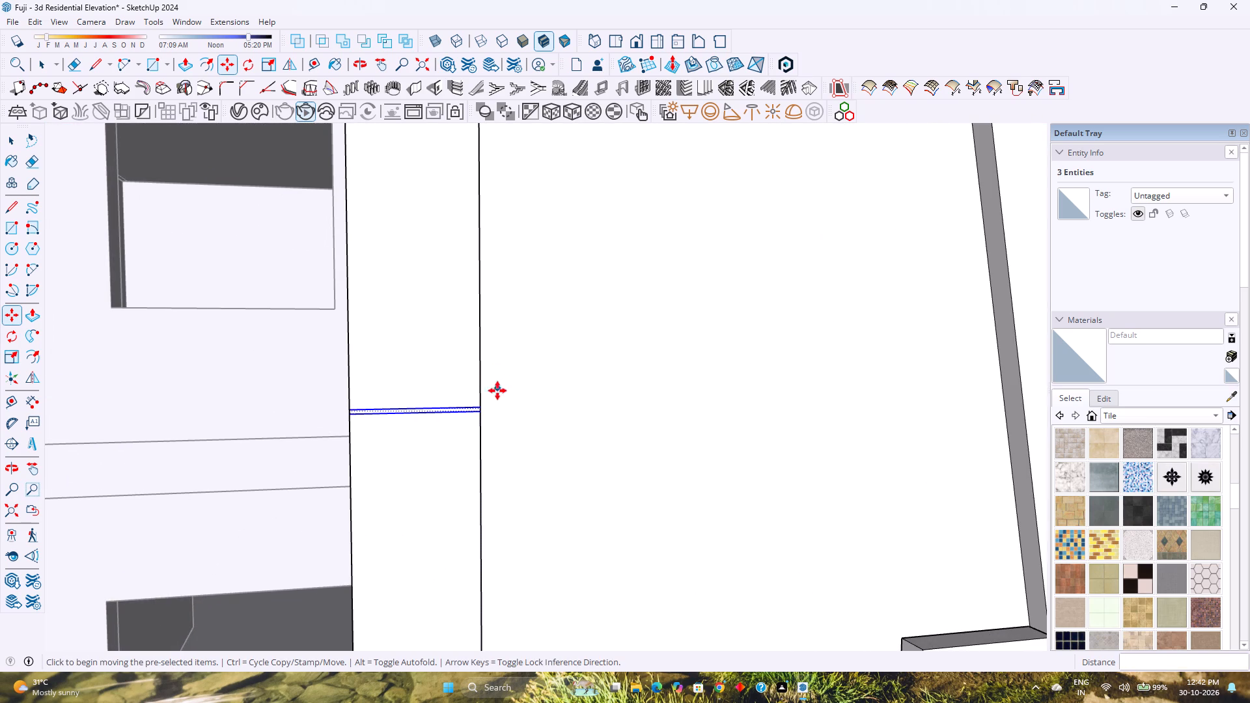
left_click(482, 412)
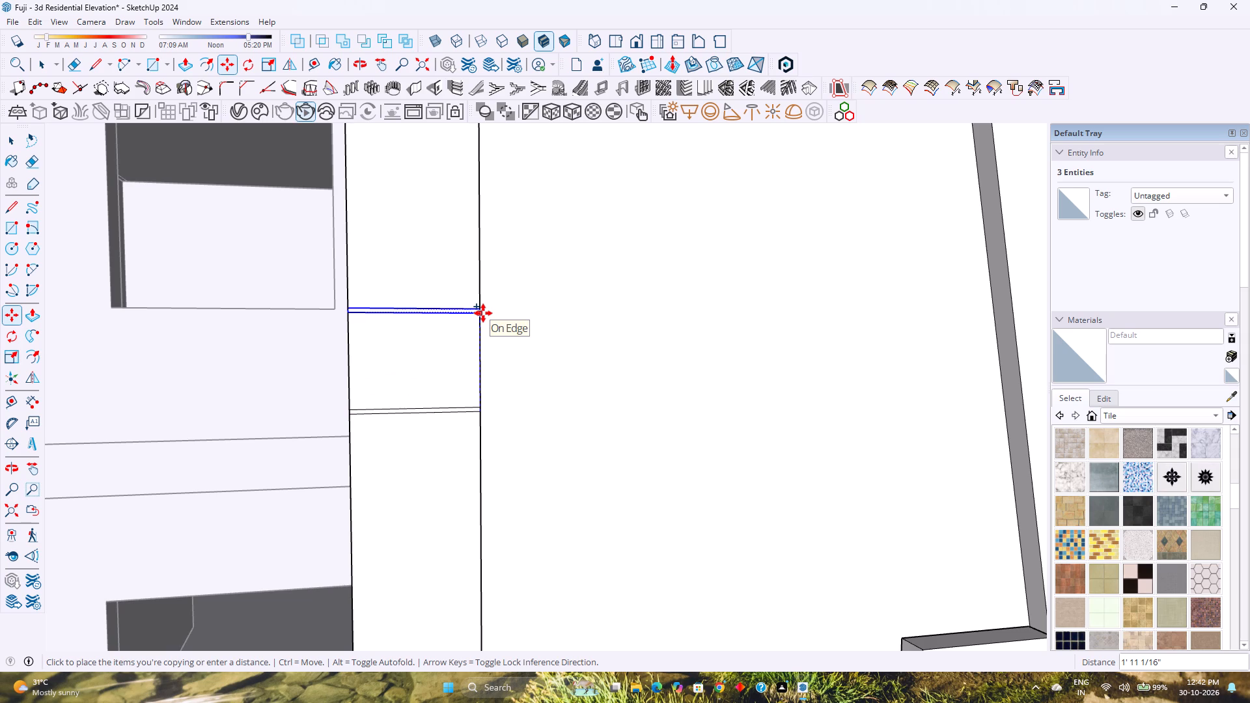
key("Up")
type("2'6\"")
key("Return")
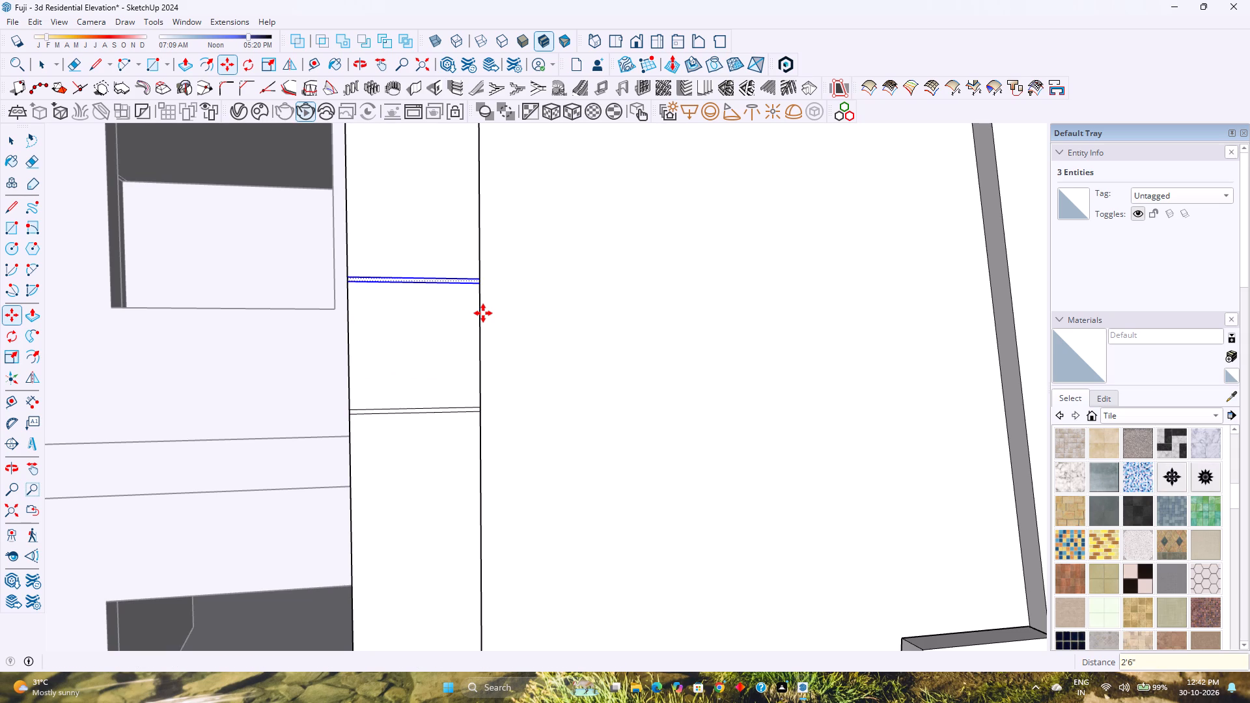
Copy the topmost strip about 3' 11" straight up, level with the lower edge of the overhanging wall.
scroll(475, 303, "down", 11)
middle_click_drag(477, 305, 420, 454, "shift")
scroll(419, 447, "up", 9)
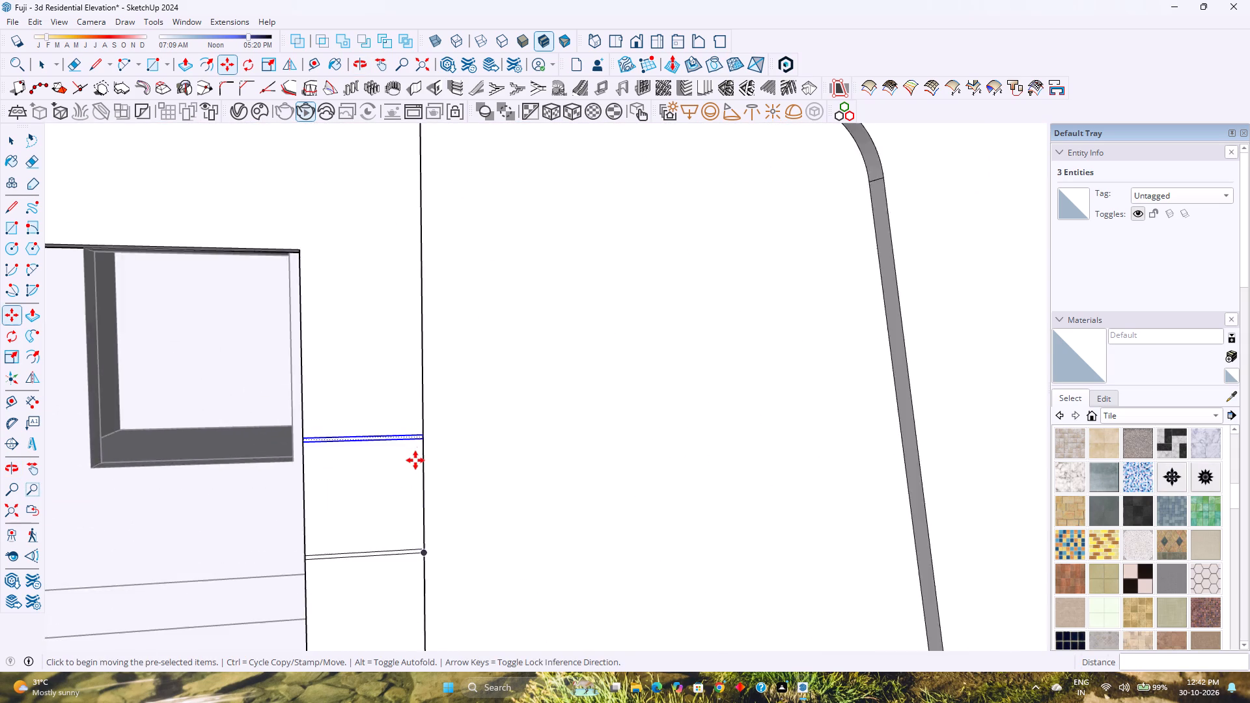
scroll(415, 460, "up", 8)
left_click(433, 416)
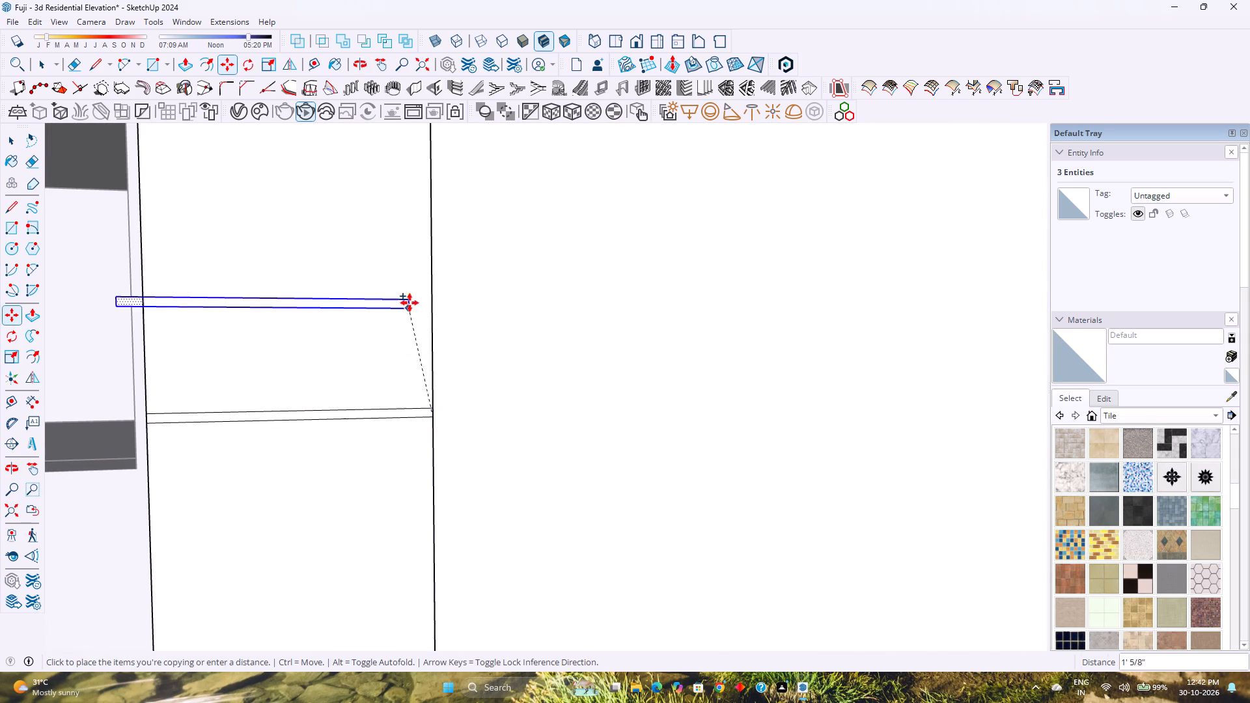
scroll(410, 288, "down", 5)
key("Up")
scroll(425, 288, "down", 11)
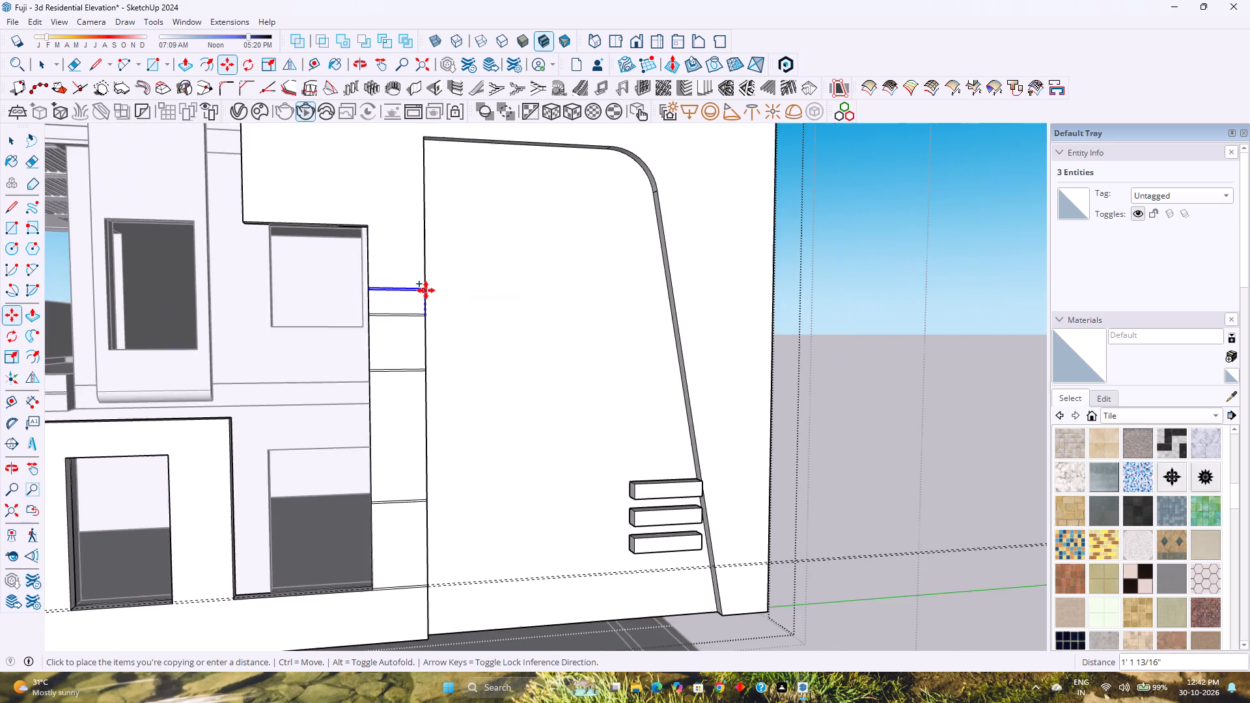
scroll(426, 290, "down", 4)
middle_click_drag(426, 283, 417, 437, "shift")
middle_click(417, 437, "shift")
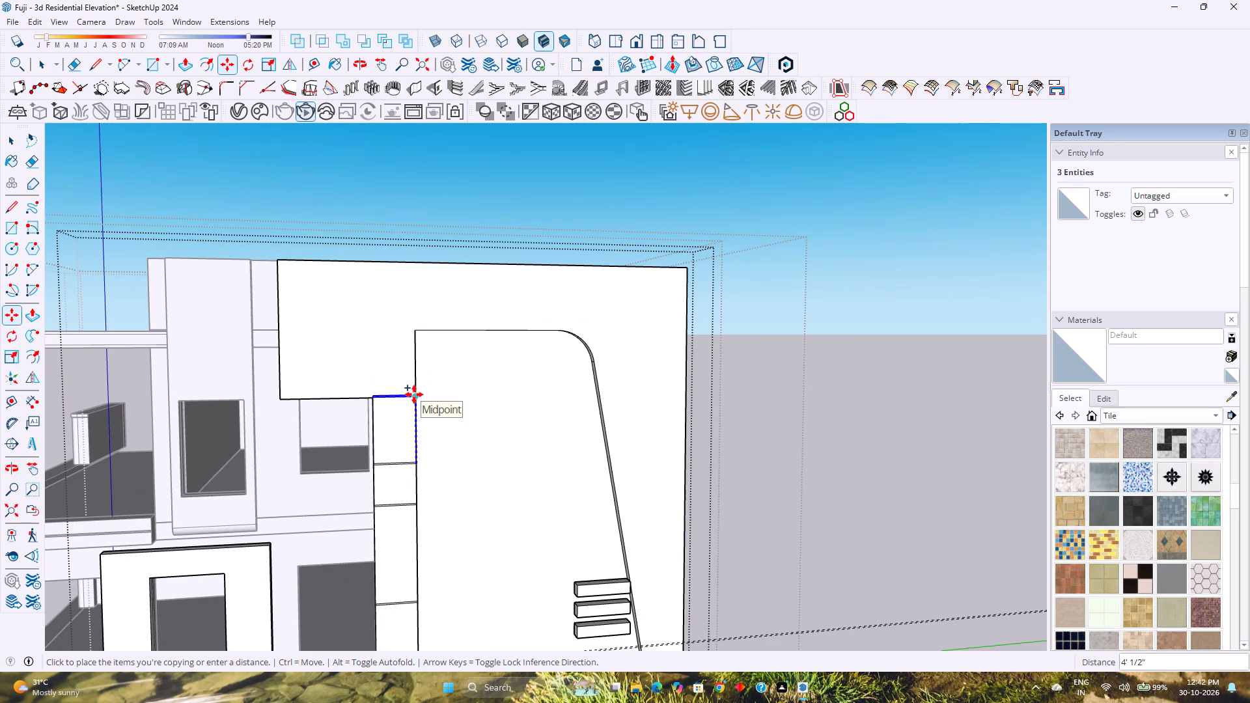
scroll(414, 394, "down", 1)
scroll(414, 394, "up", 11)
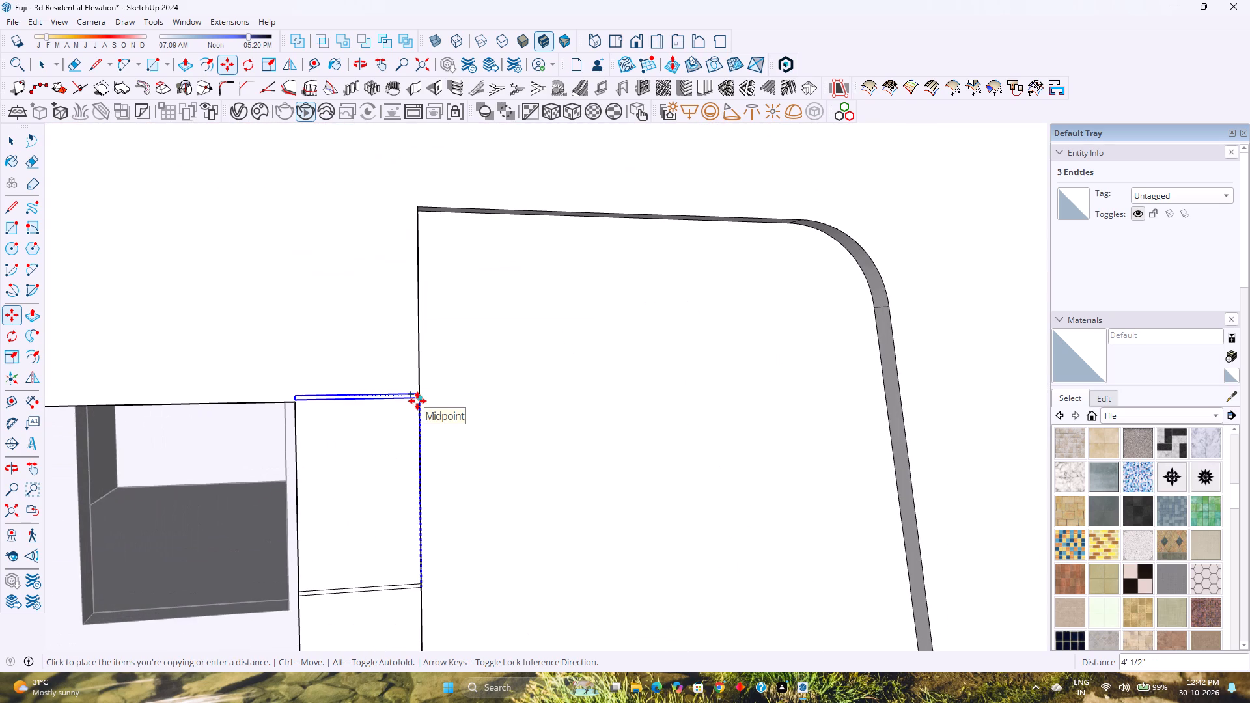
scroll(417, 401, "up", 4)
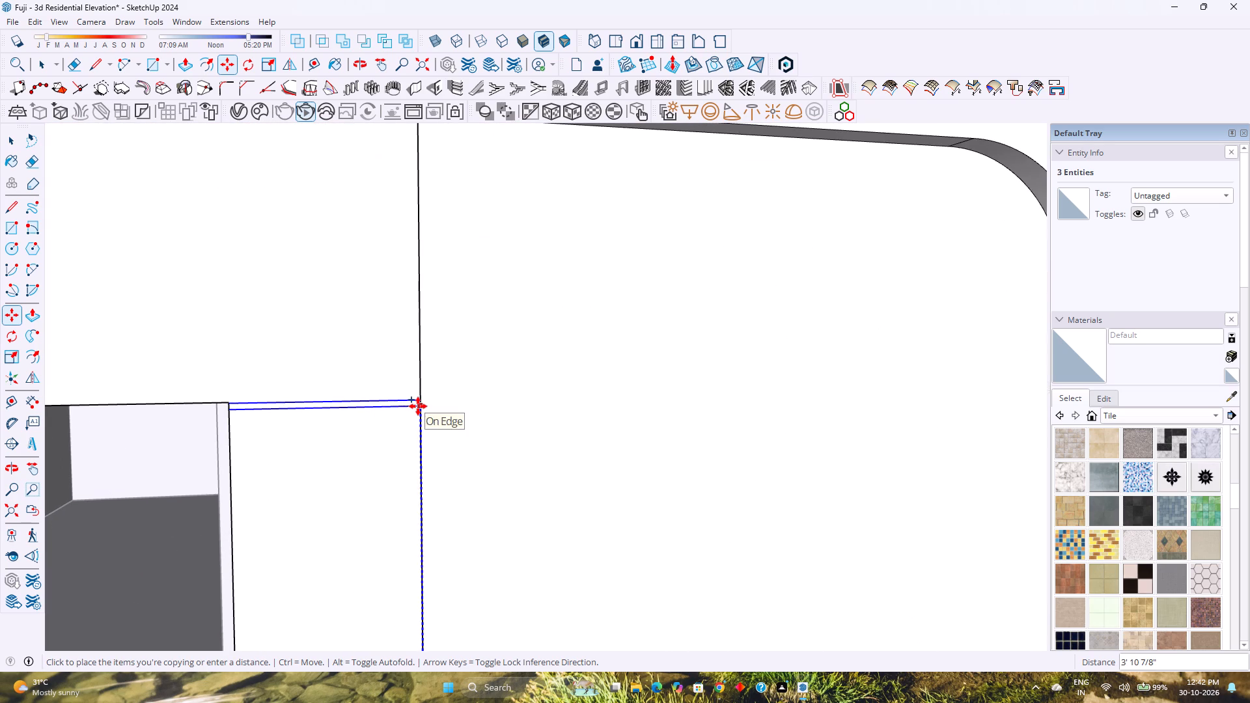
left_click(418, 406)
Copy the topmost strip 4' 1/8" straight up to the recessed panel's upper corner.
scroll(385, 433, "down", 15)
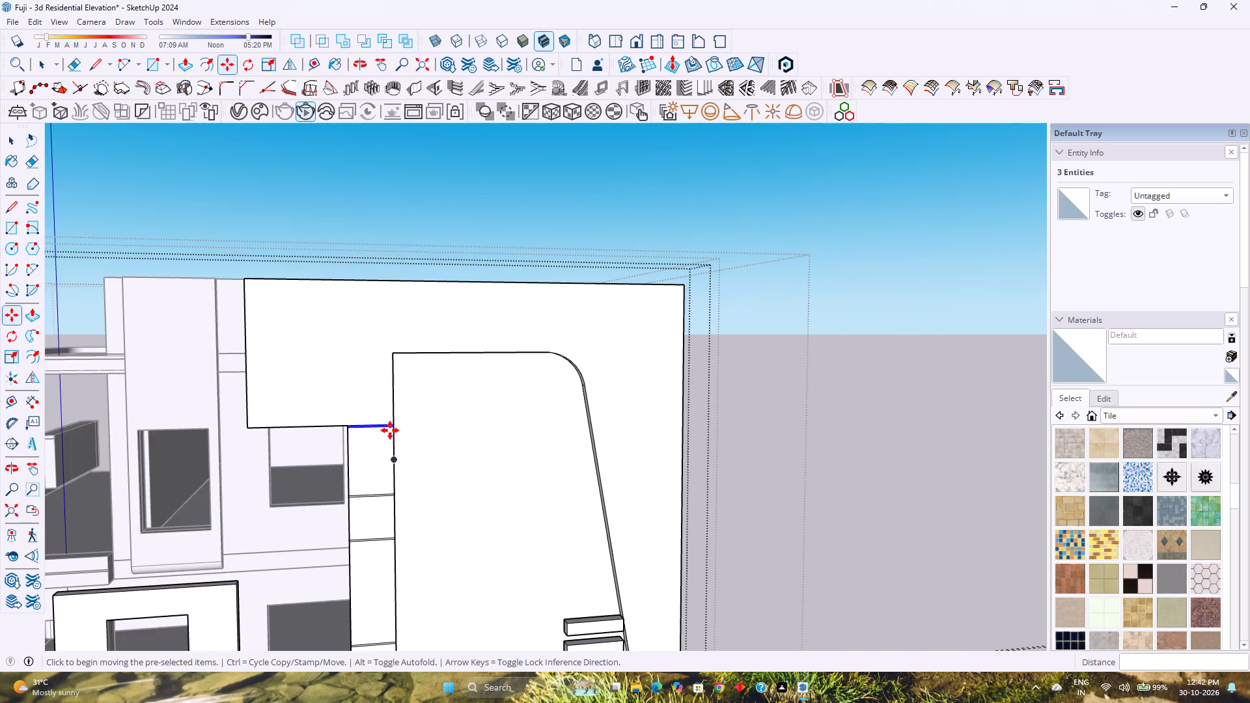
scroll(390, 430, "down", 4)
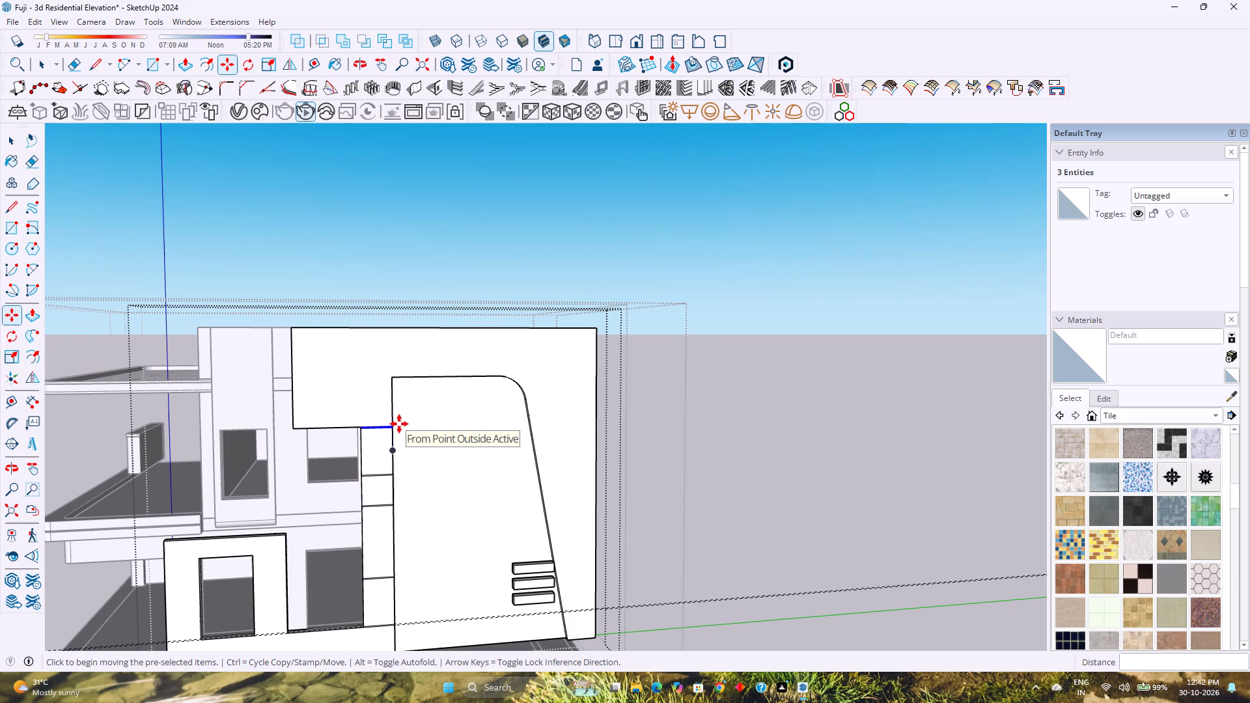
scroll(399, 424, "up", 7)
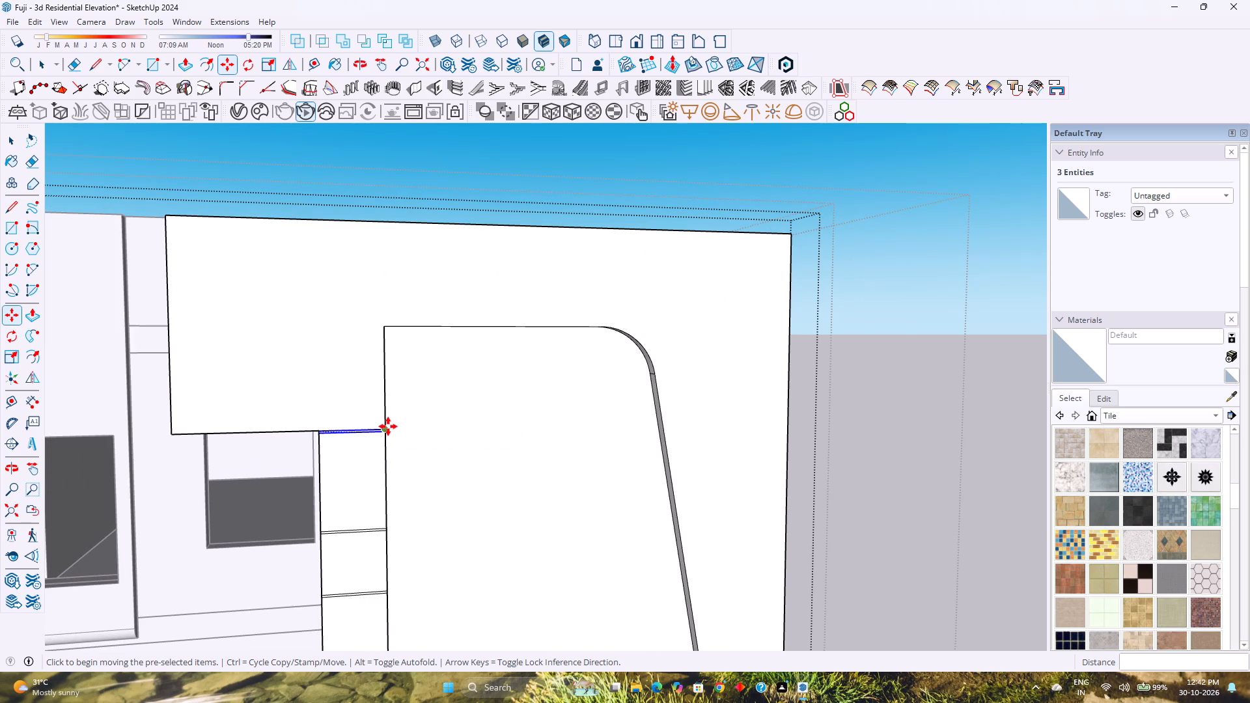
scroll(388, 426, "up", 8)
left_click(379, 431)
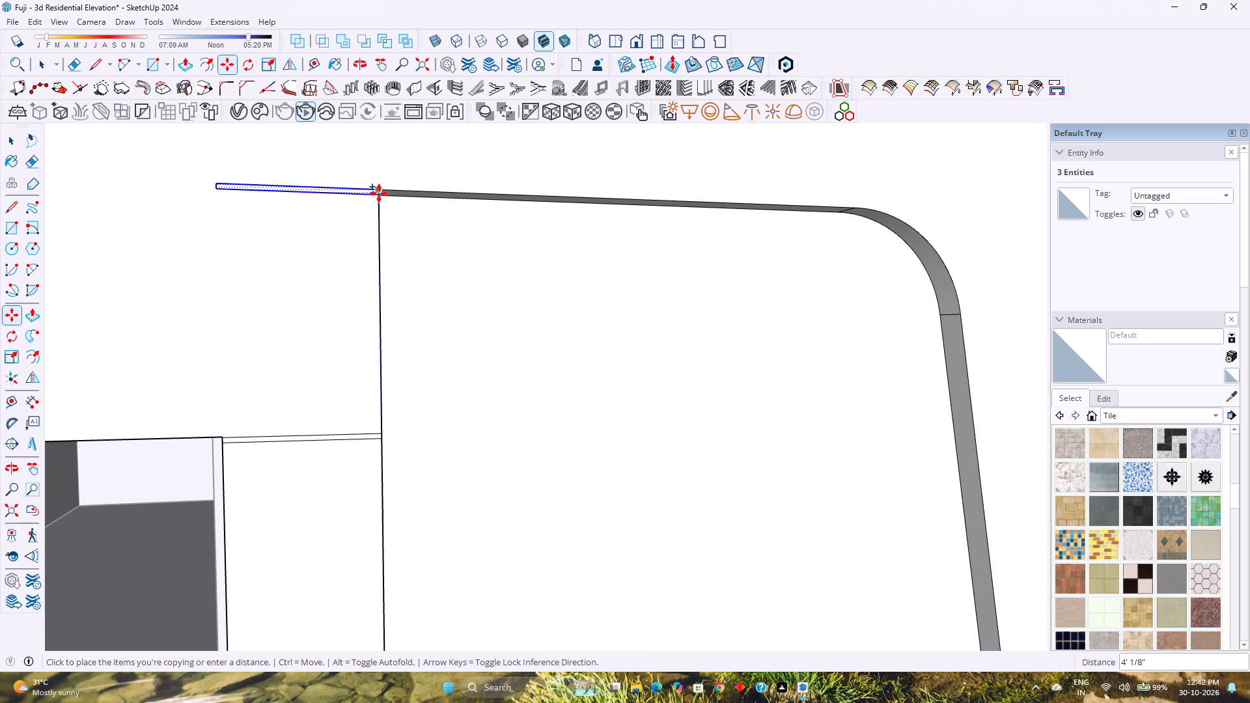
scroll(380, 193, "down", 2)
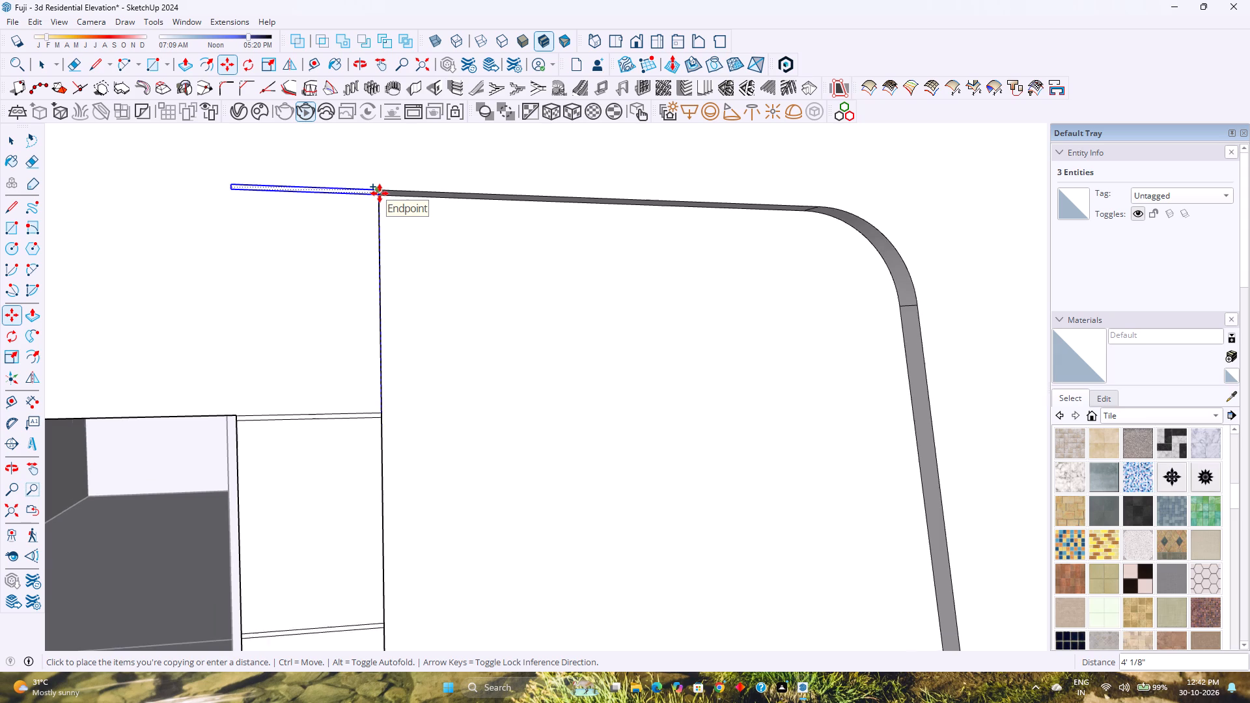
scroll(380, 193, "down", 5)
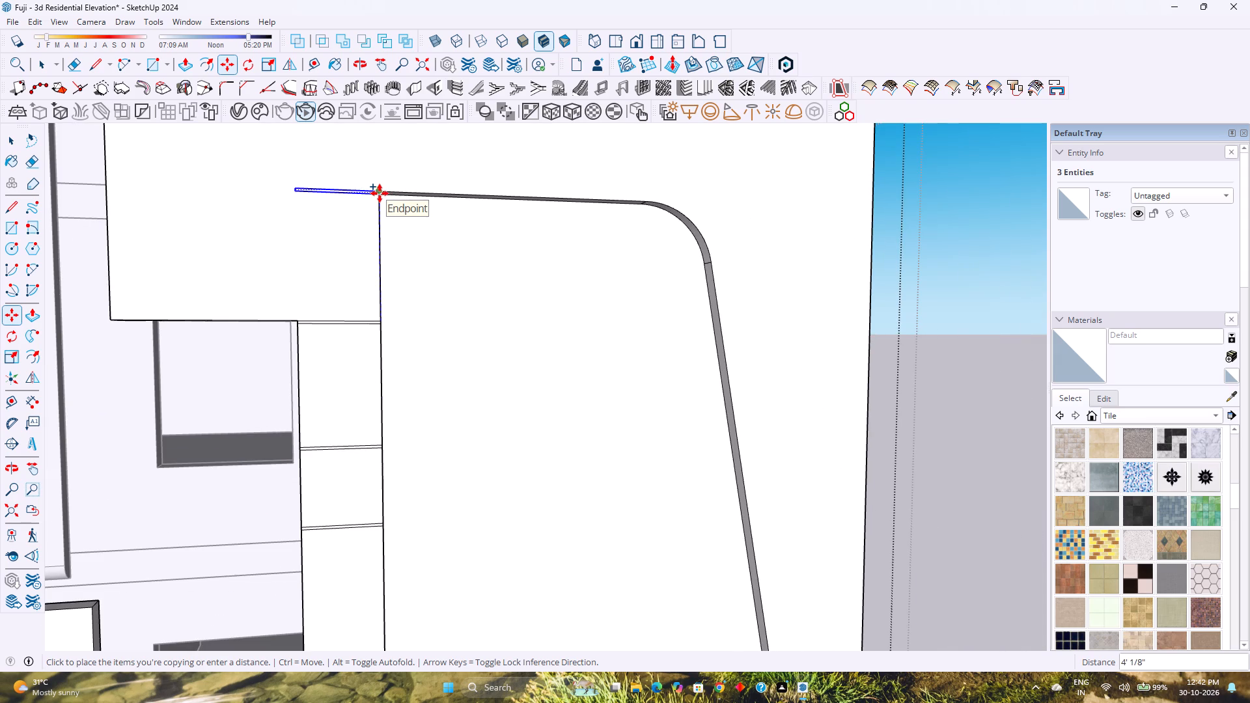
left_click(380, 193)
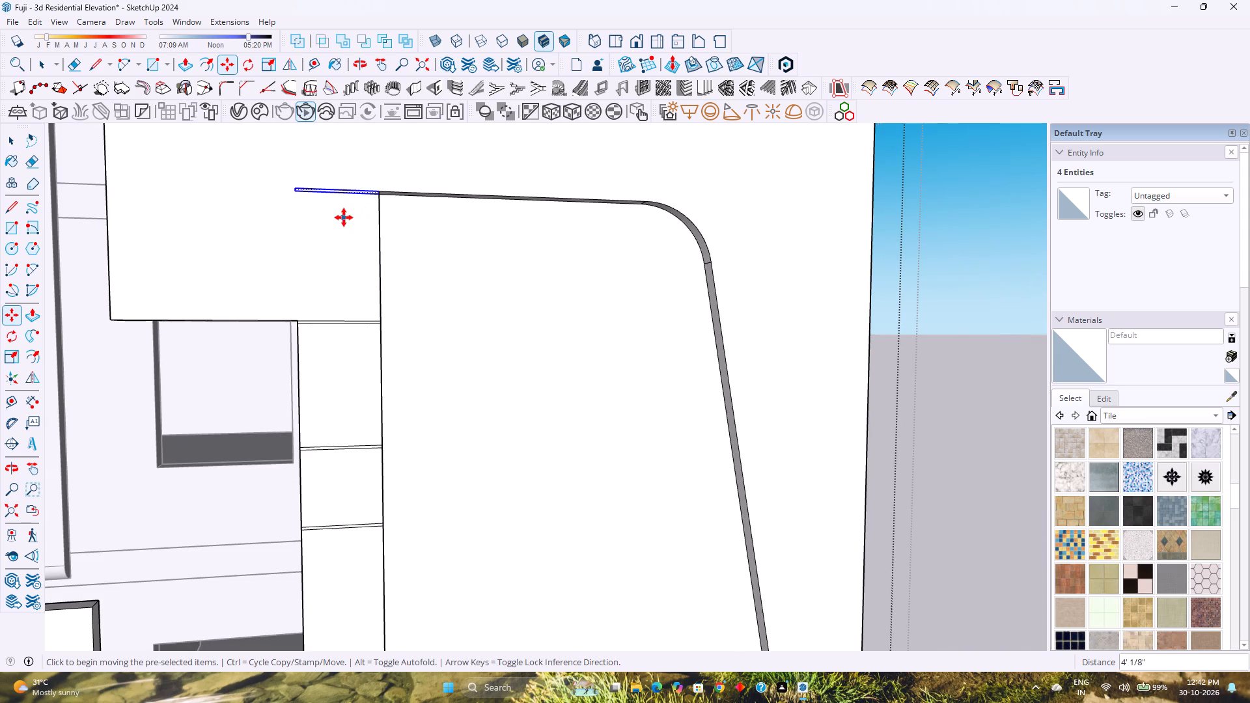
Place a vertical guide offset 2' 6" from the recessed panel's vertical edge, through the strips' outer ends at the wall notch.
middle_click_drag(334, 228, 382, 297, "shift")
scroll(381, 290, "up", 1)
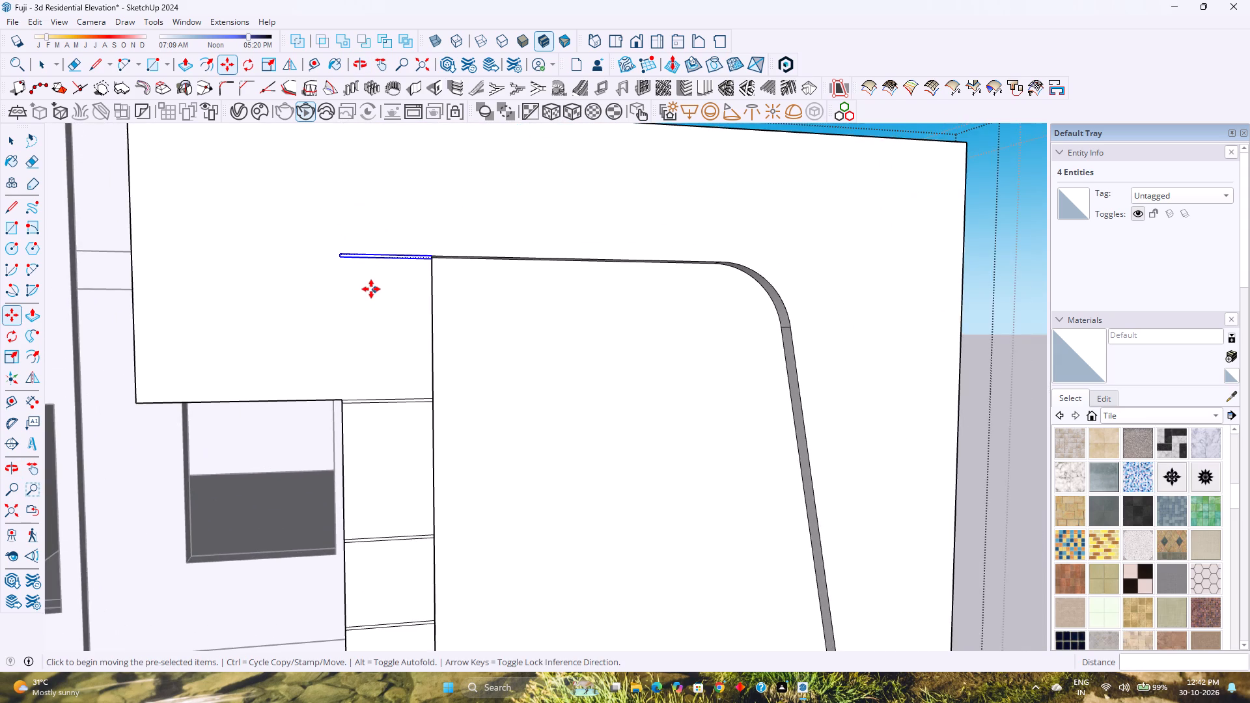
scroll(371, 289, "up", 2)
scroll(368, 289, "down", 3)
middle_click_drag(367, 288, 408, 402, "shift")
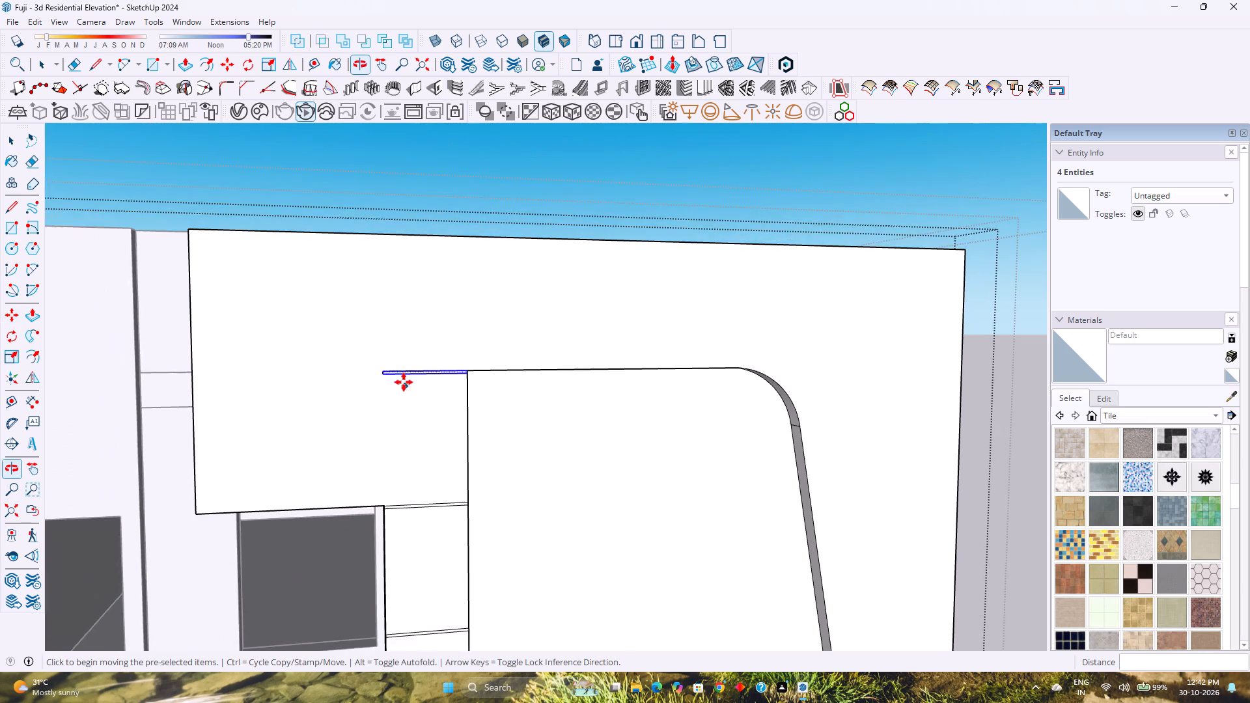
scroll(404, 381, "down", 10)
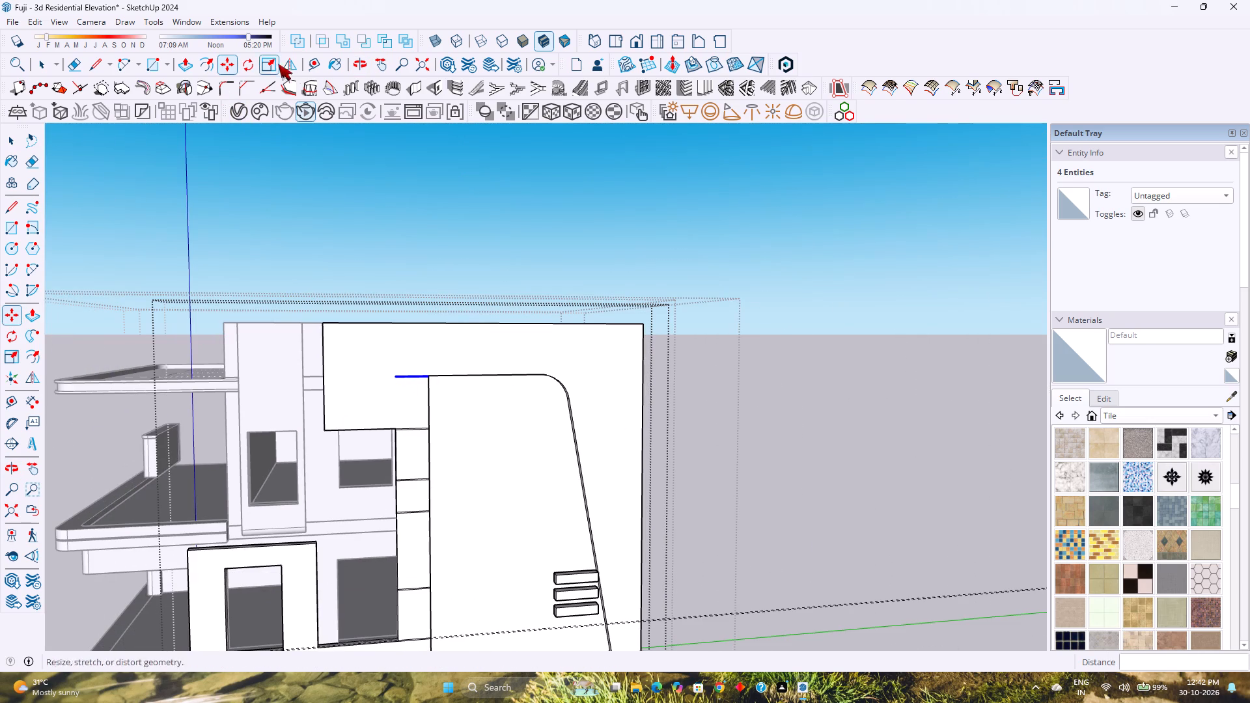
left_click(312, 59)
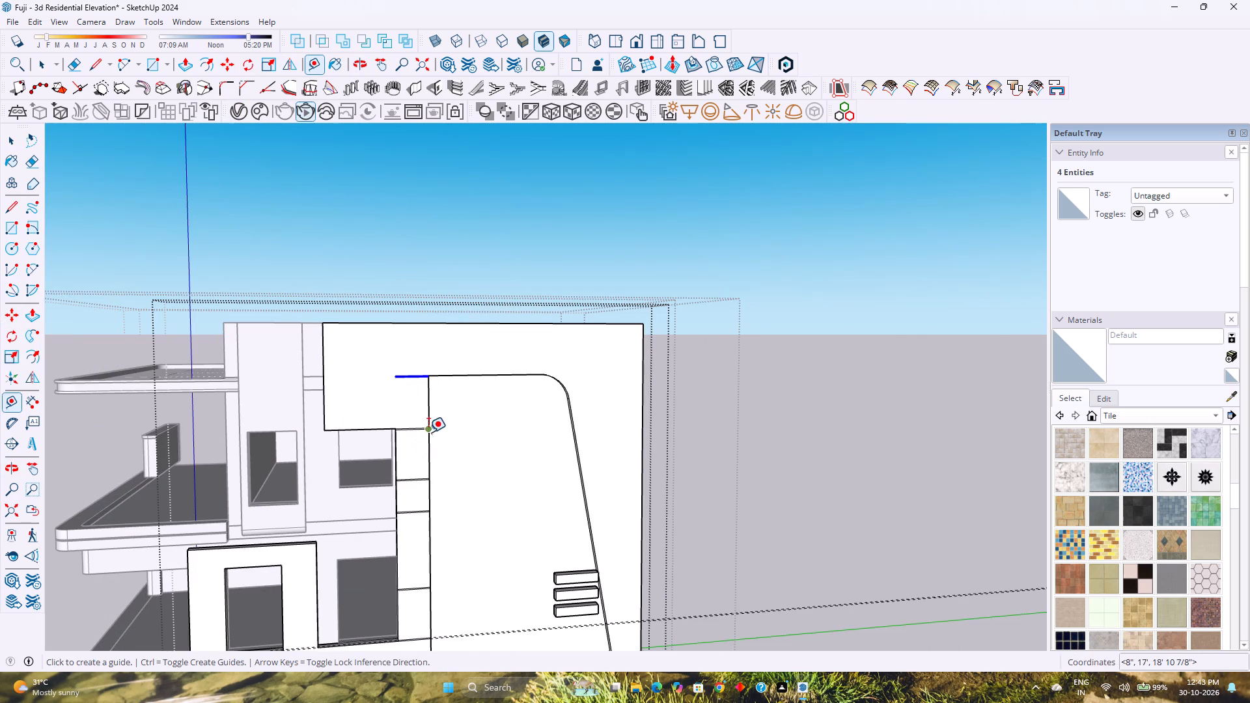
left_click(429, 415)
left_click(396, 424)
Add a second vertical guide 1" from the first one, on the side away from the recessed panel.
scroll(393, 425, "up", 6)
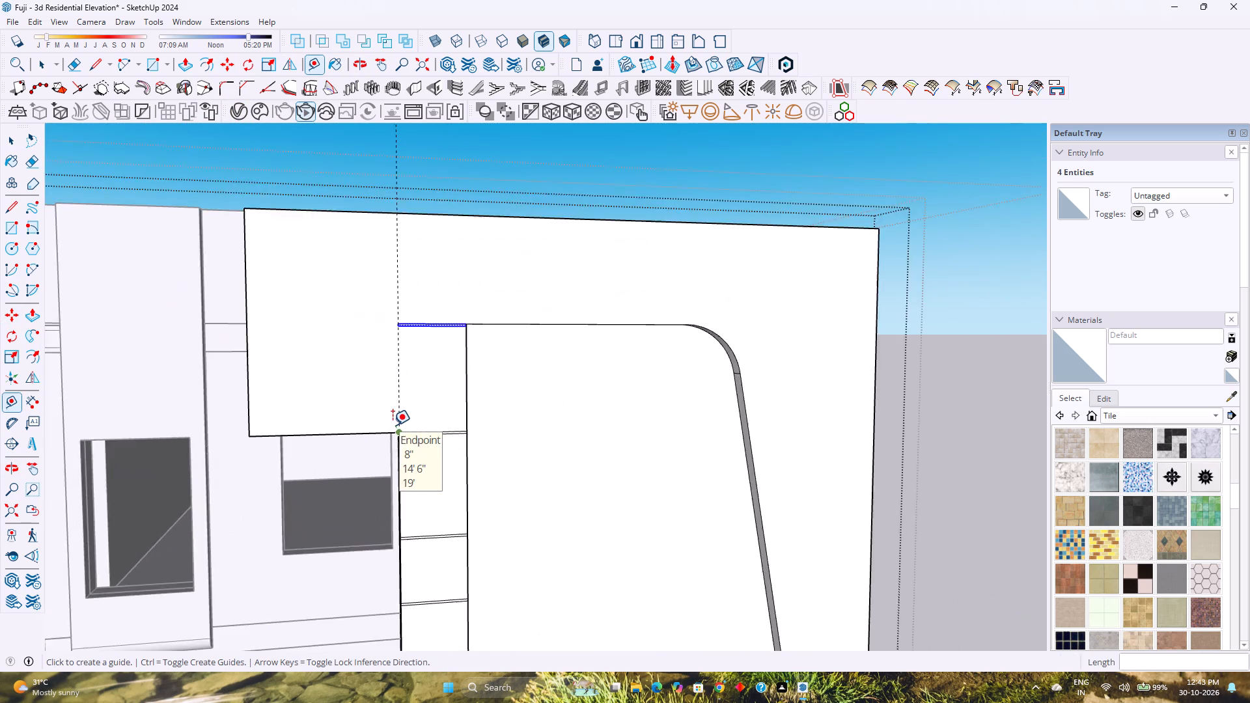
scroll(393, 425, "up", 5)
left_click(406, 400)
key("1")
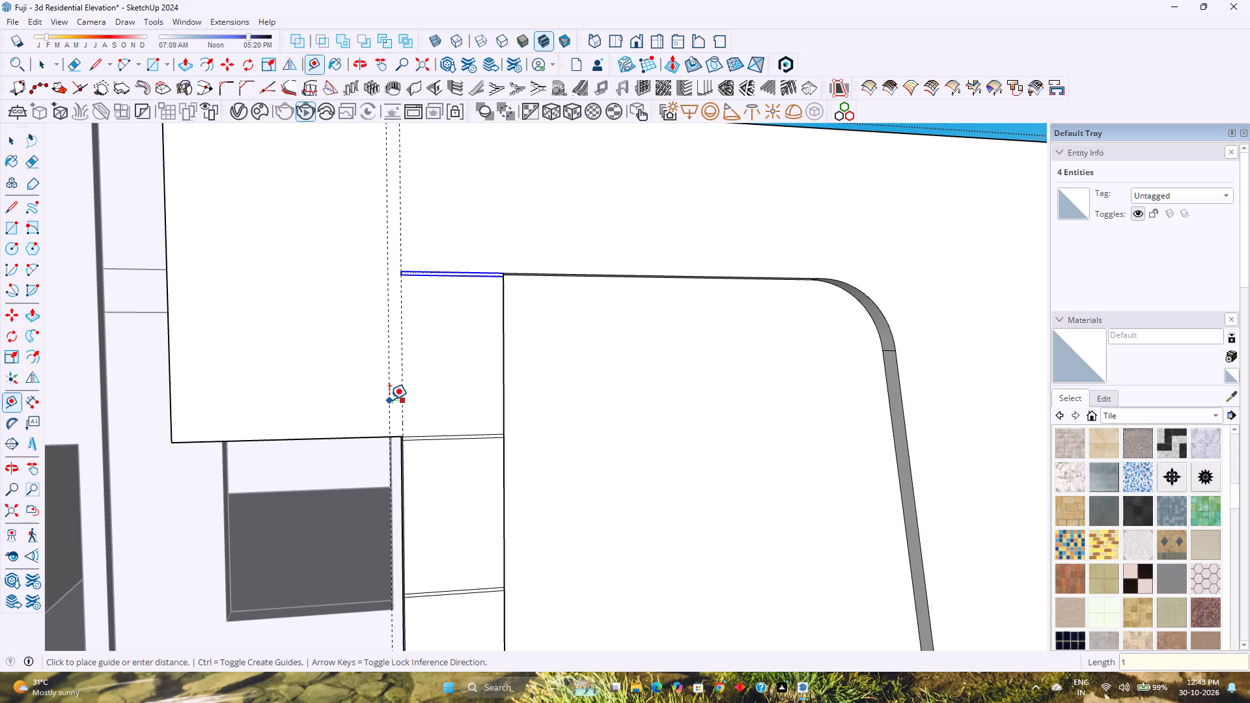
key("Return")
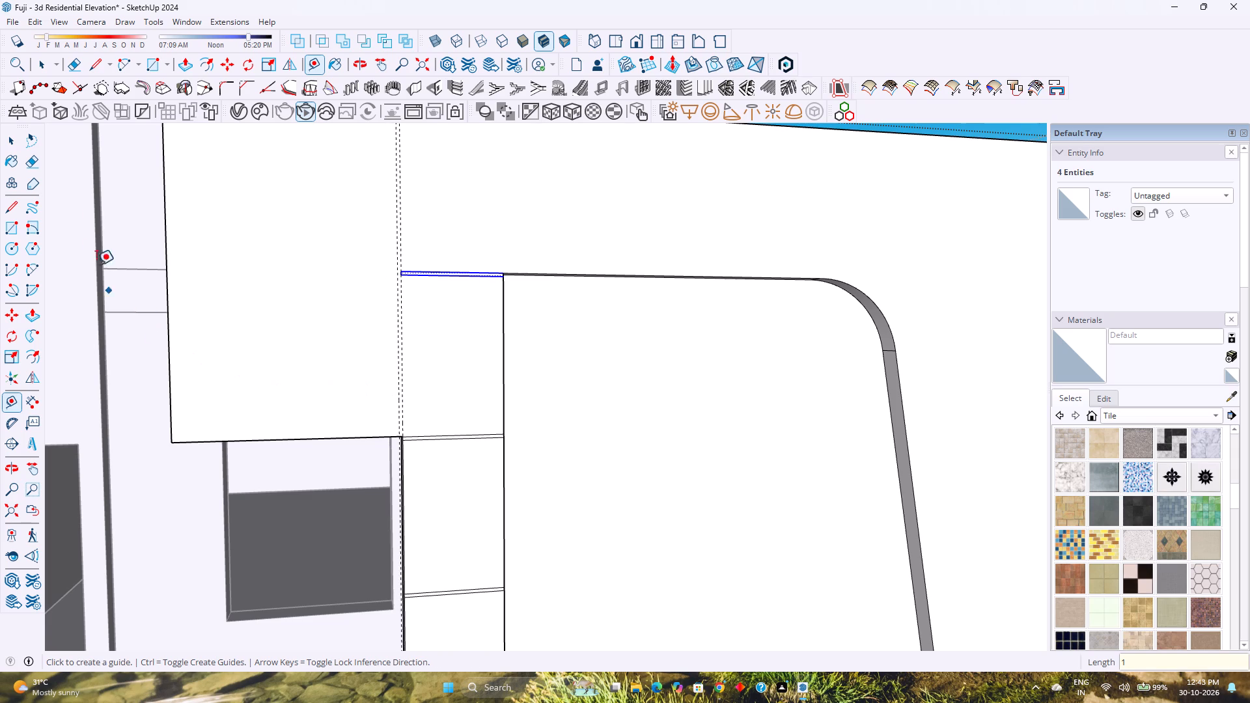
Draw a 1" by 8' vertical strip rectangle between the two guides, from the wall's top edge to the notch corner.
left_click(149, 61)
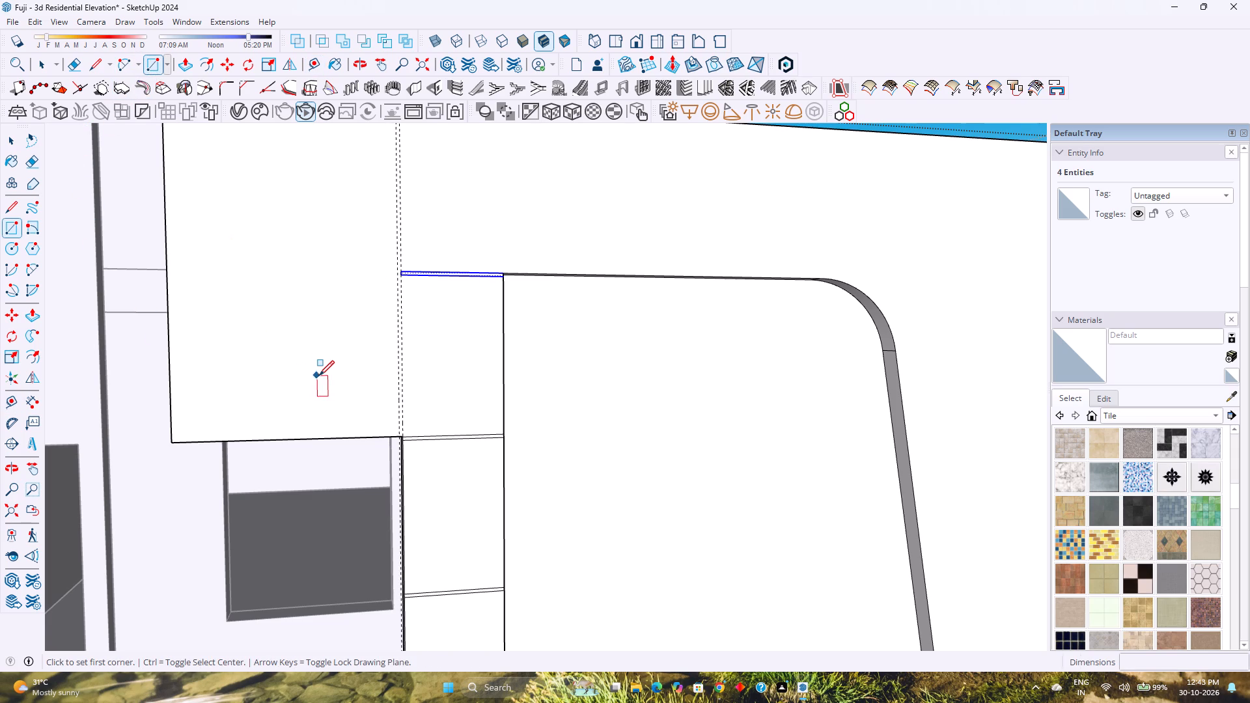
scroll(318, 369, "down", 3)
middle_click_drag(318, 372, 336, 550, "shift")
scroll(408, 338, "up", 6)
scroll(372, 357, "down", 2)
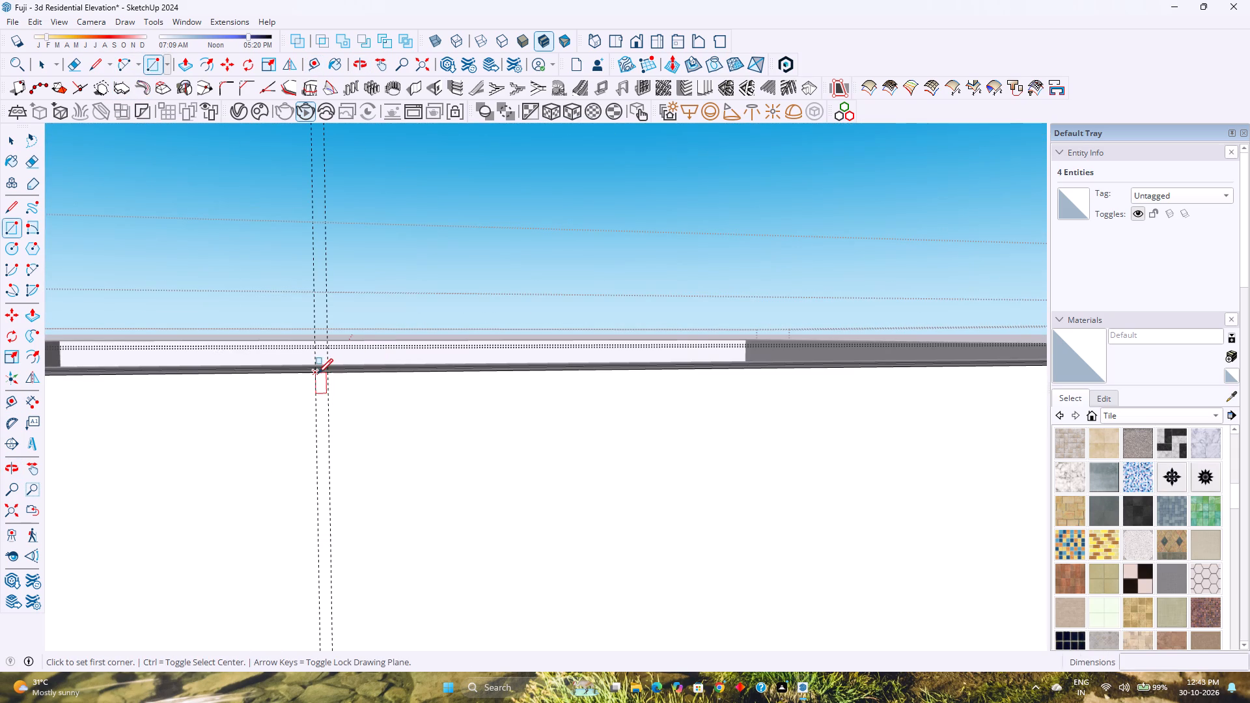
left_click(317, 373)
scroll(331, 404, "down", 18)
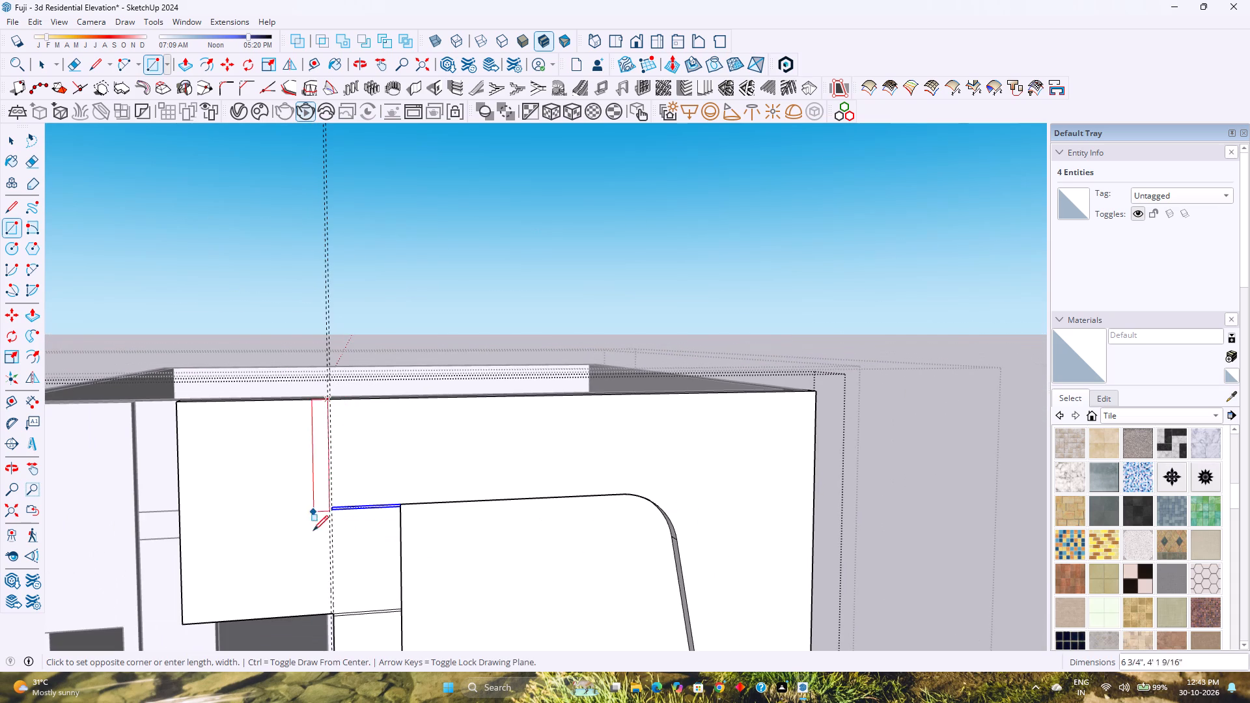
scroll(334, 614, "up", 8)
left_click(333, 613)
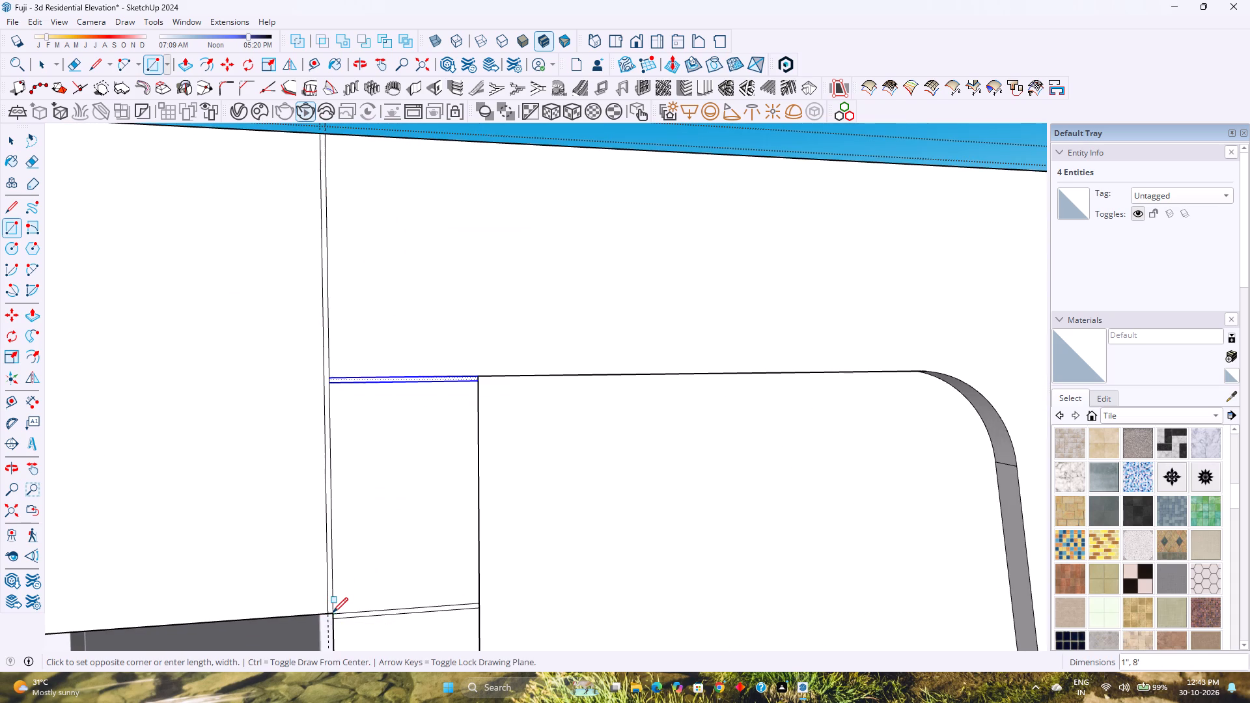
key("Escape")
Erase the short edge separating the topmost horizontal strip from the vertical strip.
scroll(332, 390, "up", 16)
key("e")
scroll(323, 372, "up", 2)
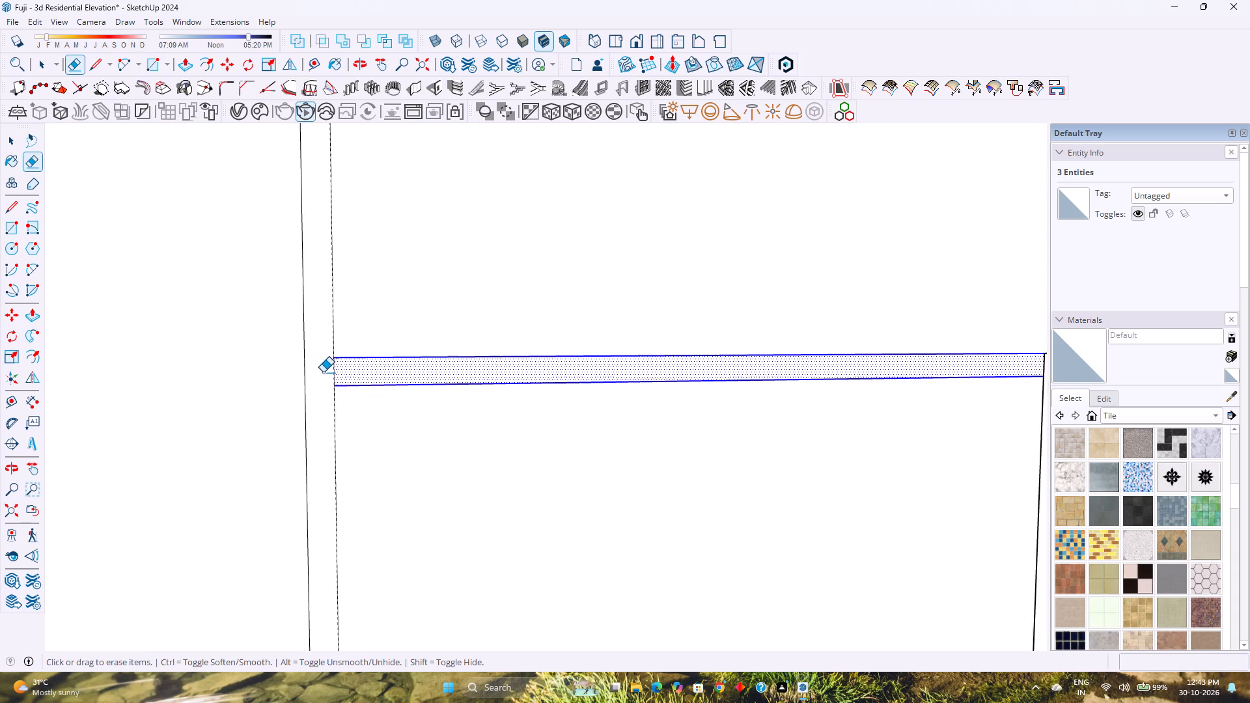
scroll(323, 372, "up", 1)
left_click(336, 371)
scroll(336, 371, "down", 7)
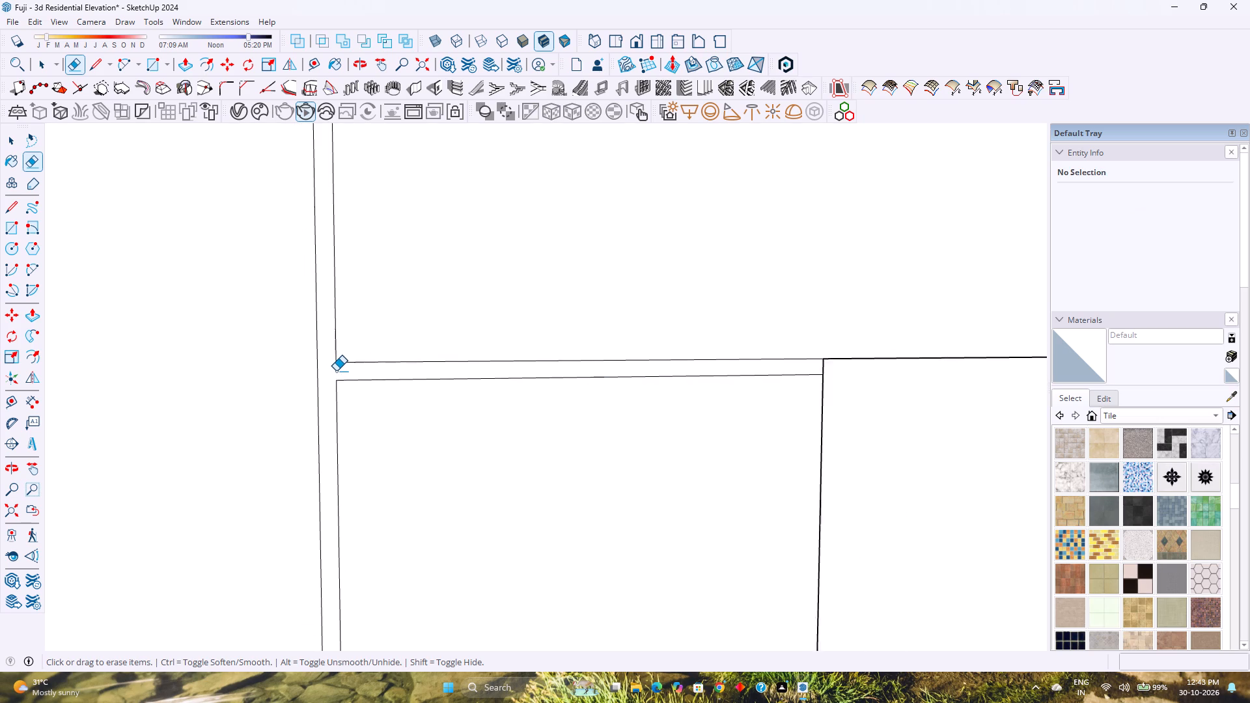
scroll(336, 371, "down", 20)
scroll(336, 371, "down", 1)
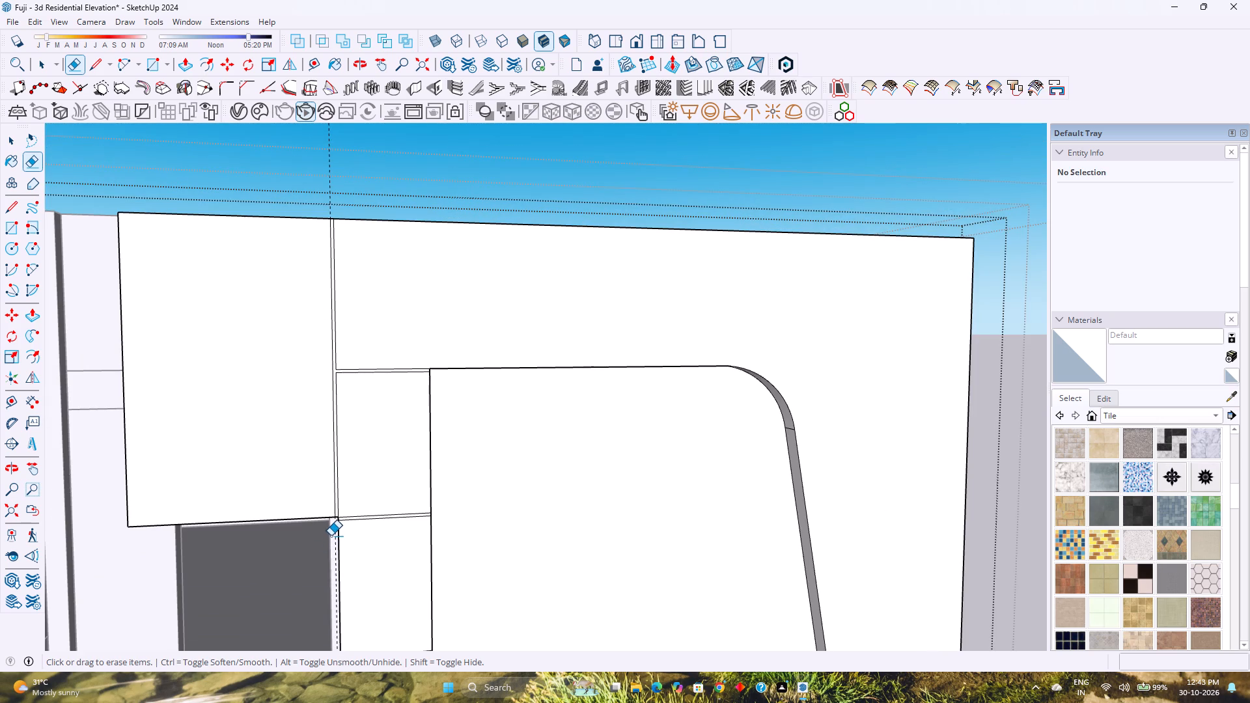
Draw a 5' 2" horizontal line from the vertical strip to the overhanging wall's outer edge, level with the topmost strip's upper edge.
key("space")
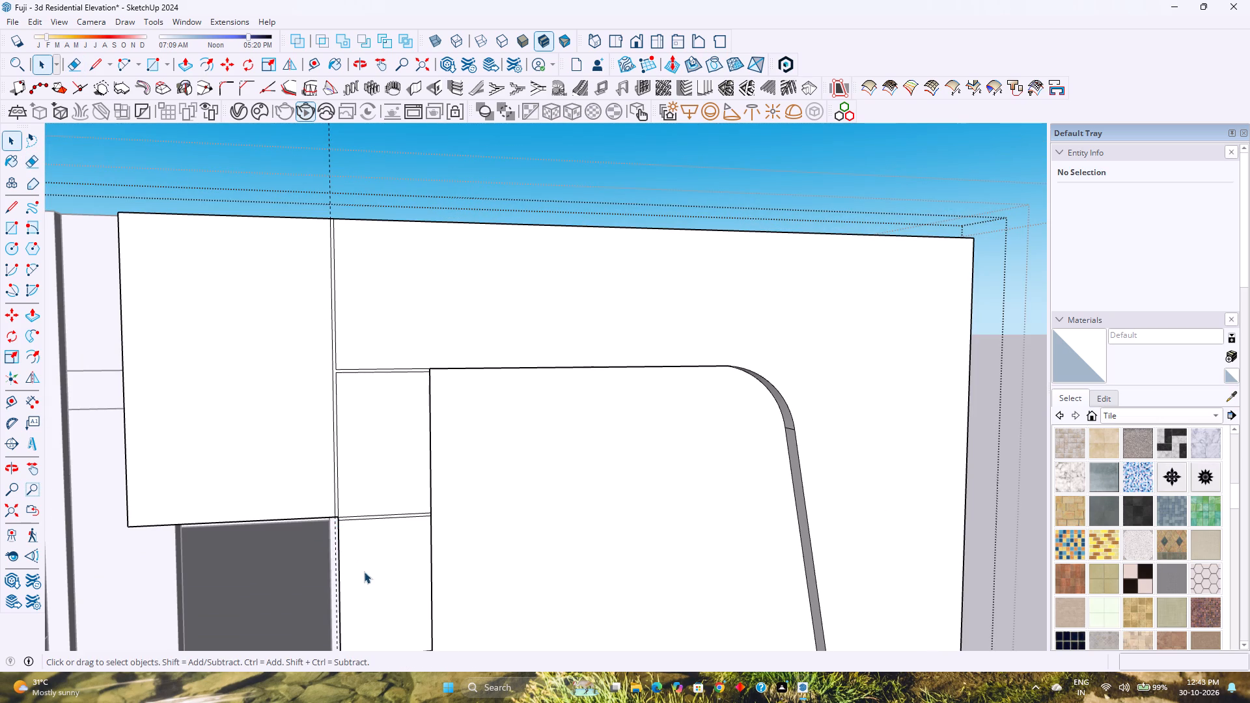
scroll(389, 553, "up", 3)
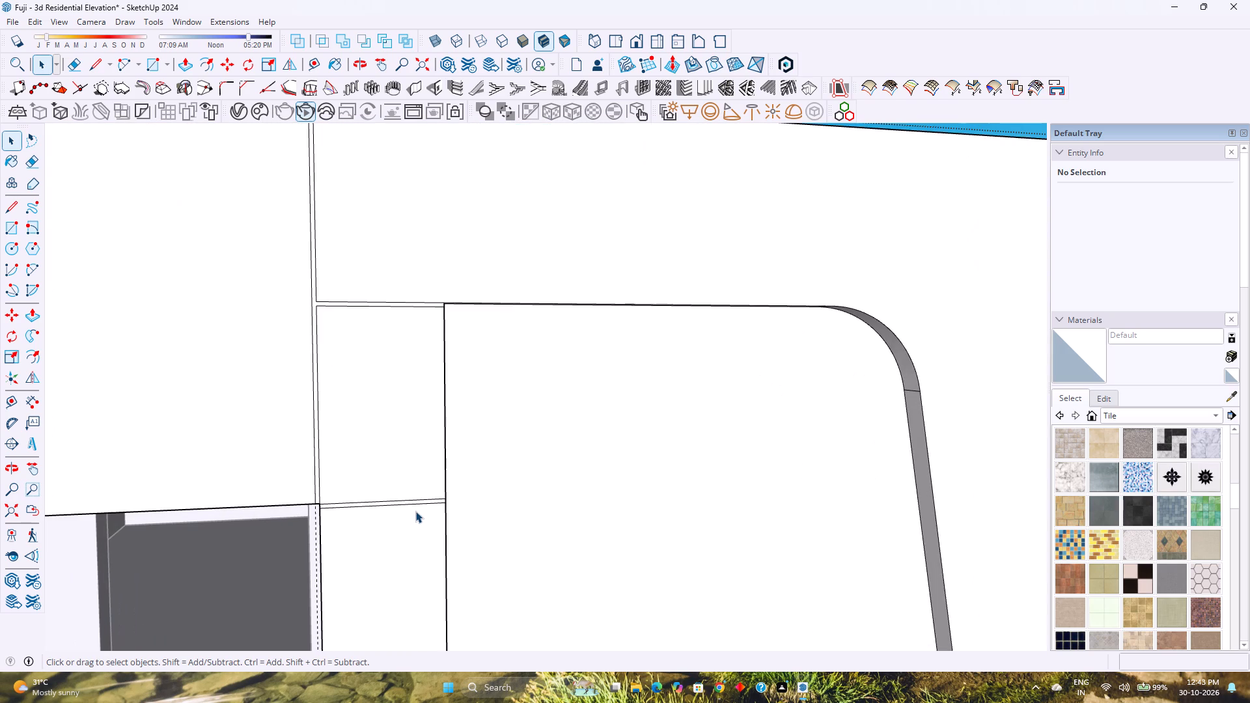
scroll(409, 499, "down", 7)
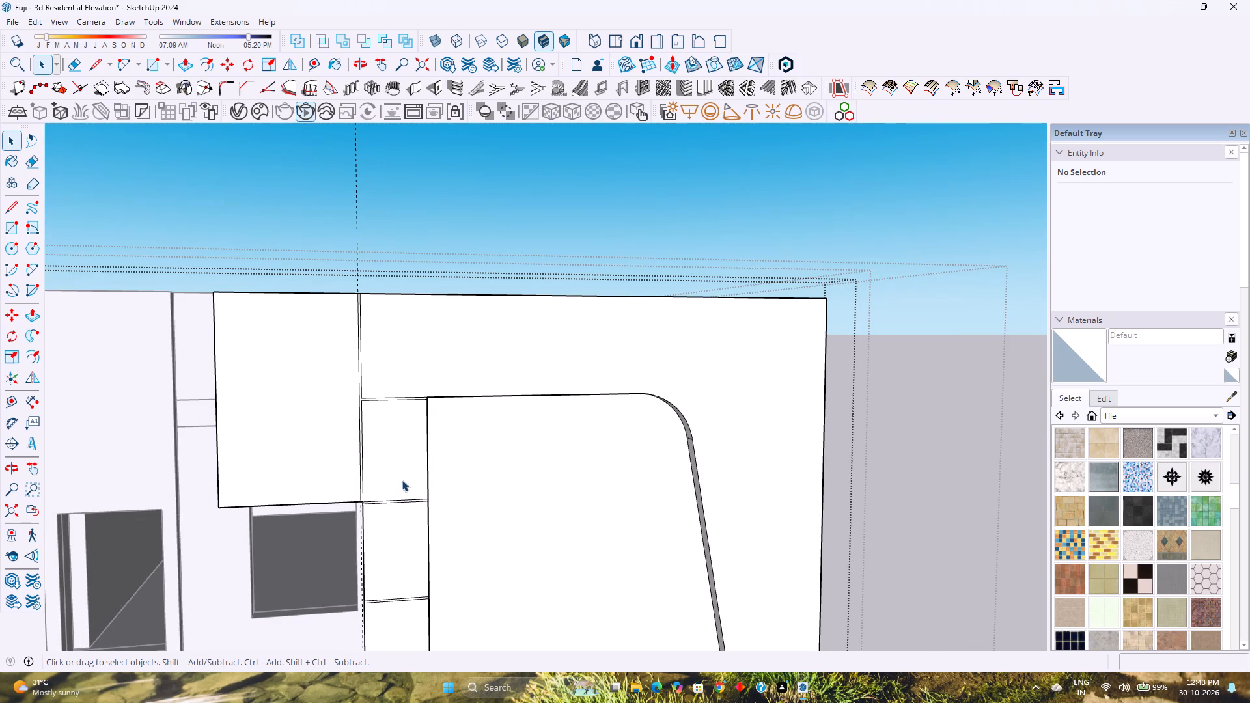
left_click(390, 399)
scroll(390, 399, "up", 1)
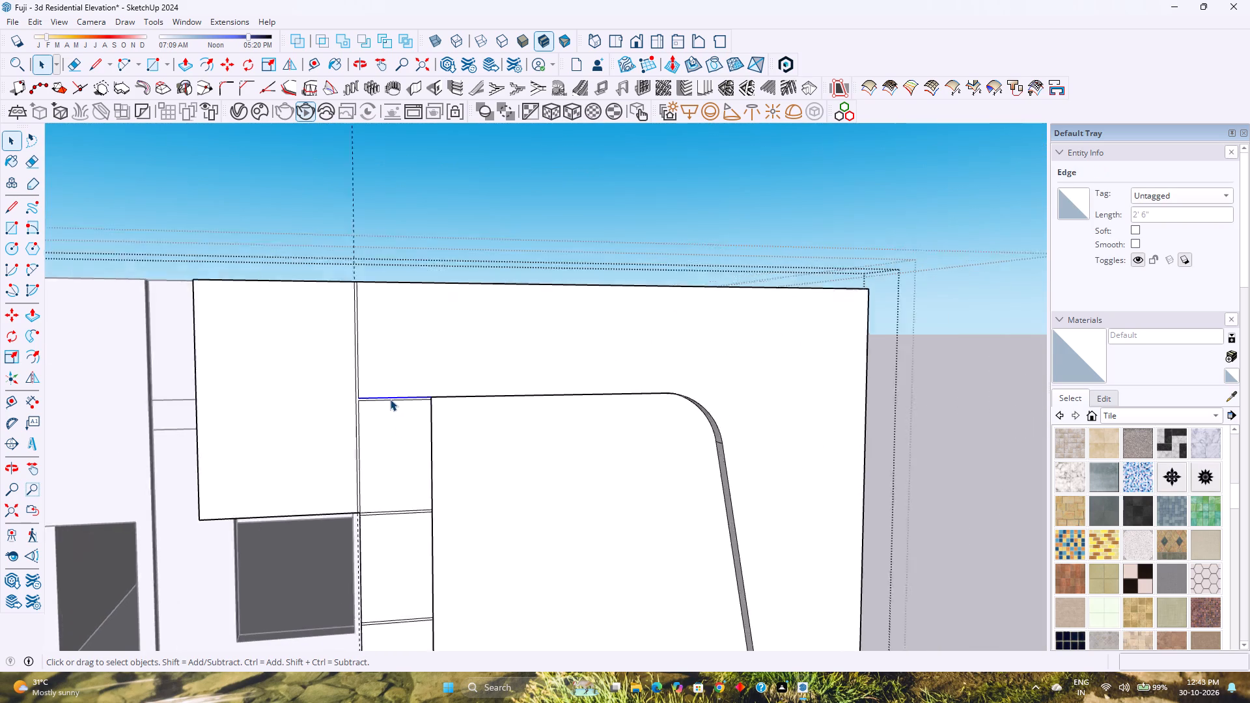
scroll(390, 399, "up", 9)
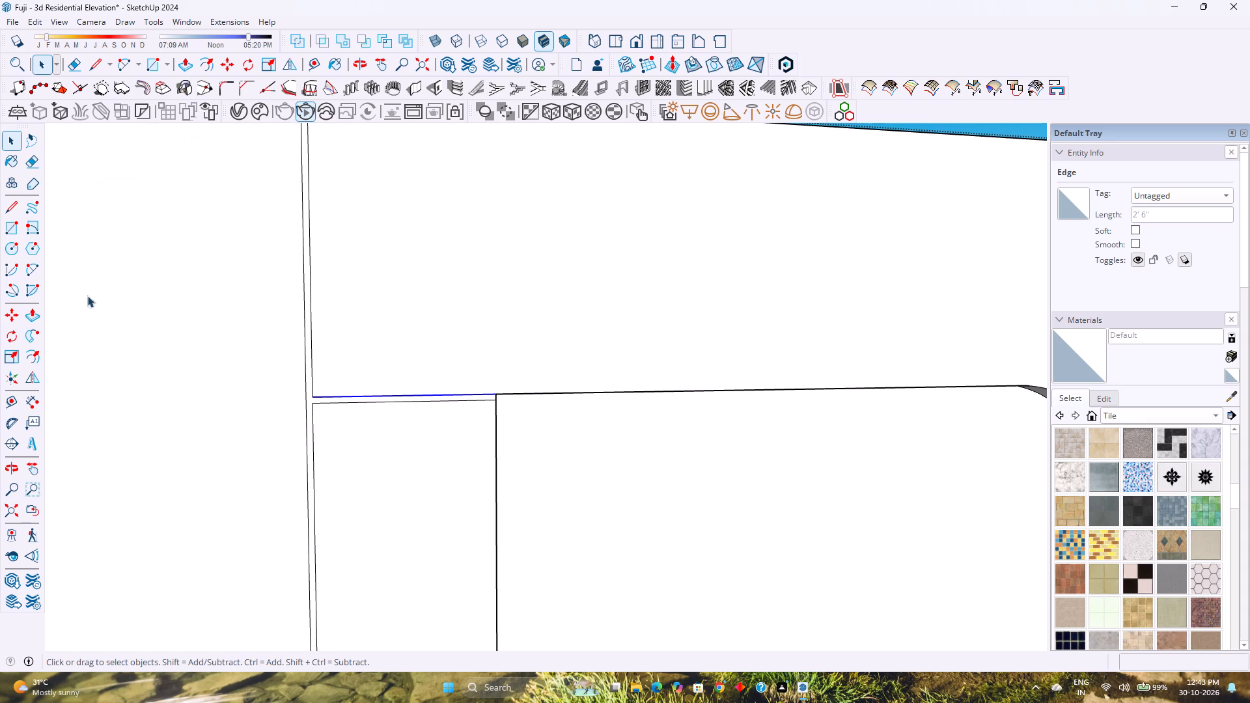
left_click(90, 63)
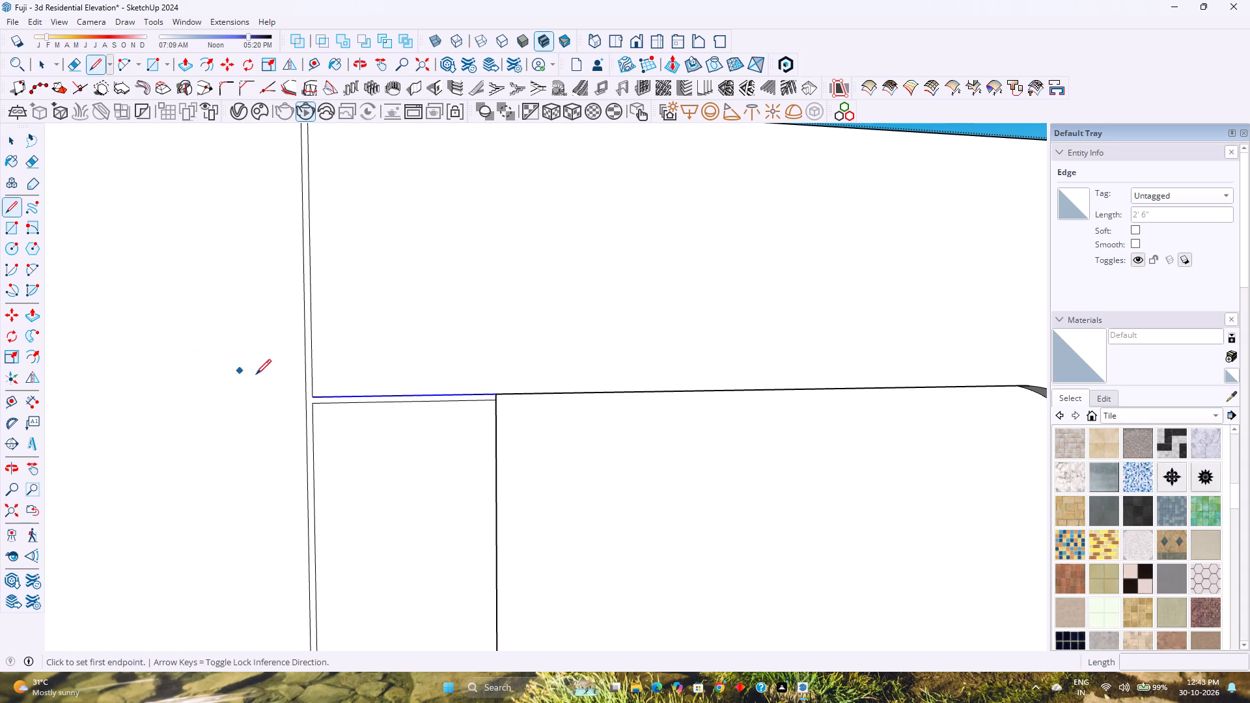
scroll(304, 397, "up", 3)
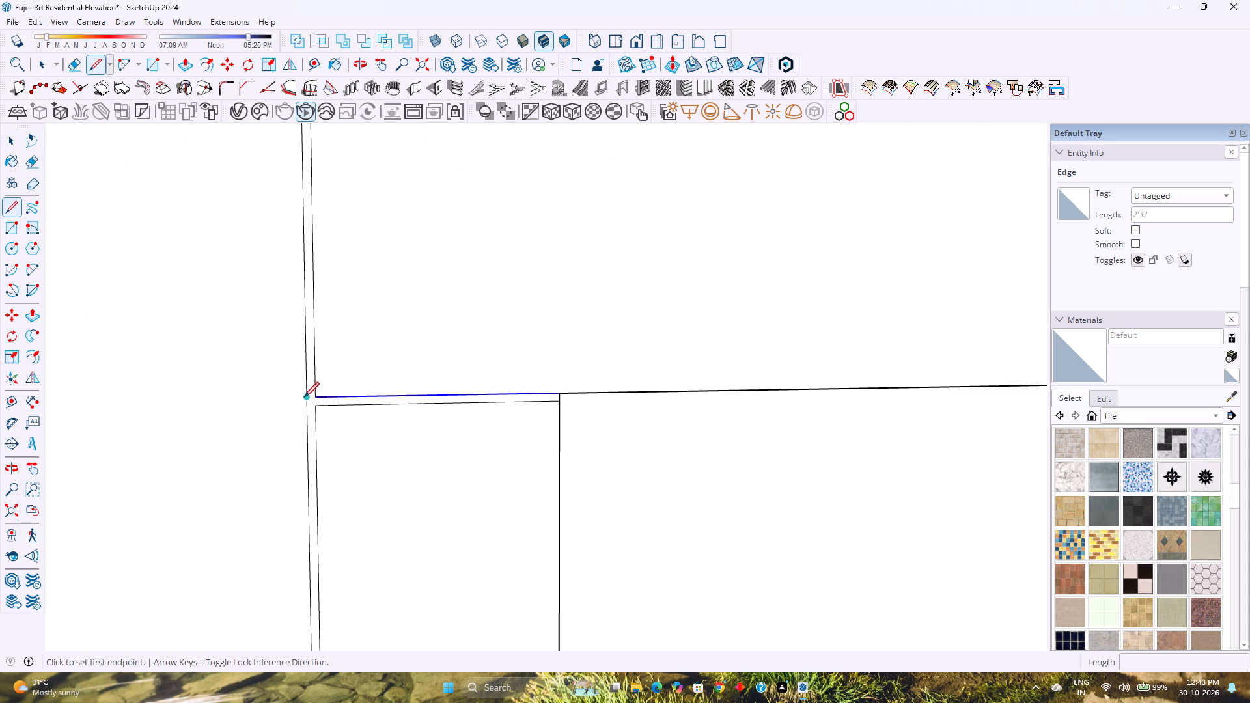
left_click(304, 397)
scroll(254, 397, "down", 14)
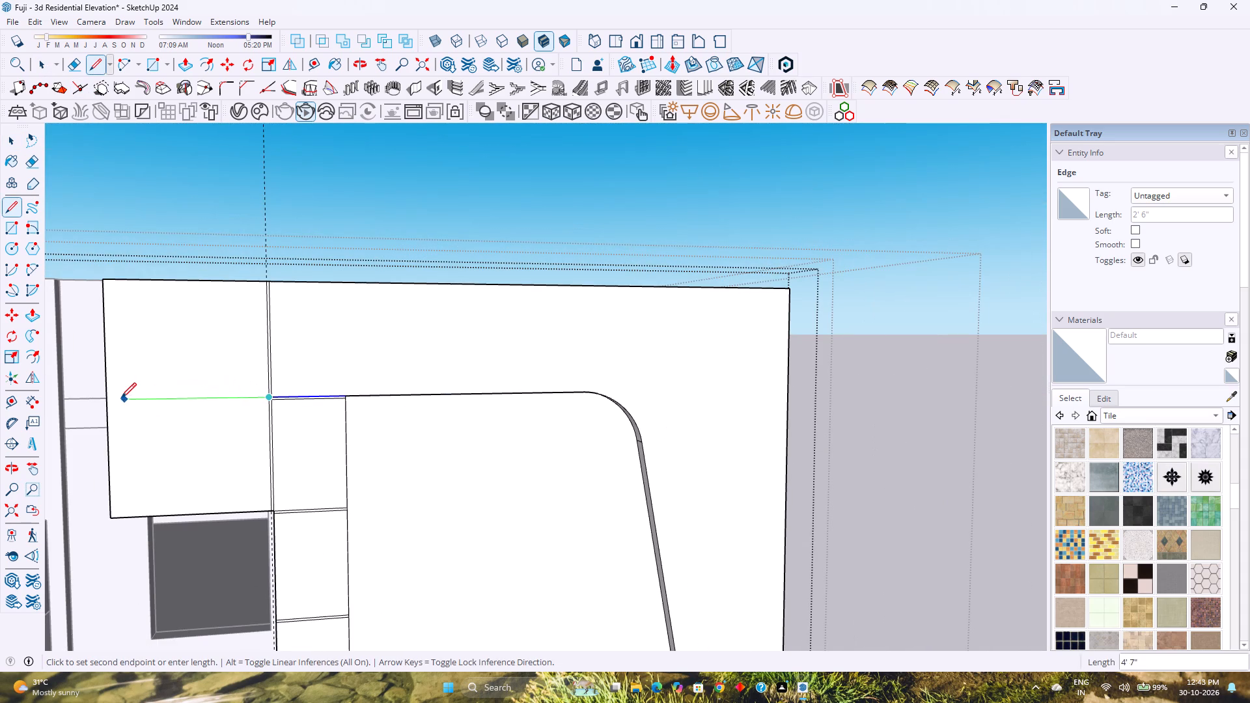
left_click(110, 398)
Copy the new horizontal line 1" straight down to form another groove strip.
key("space")
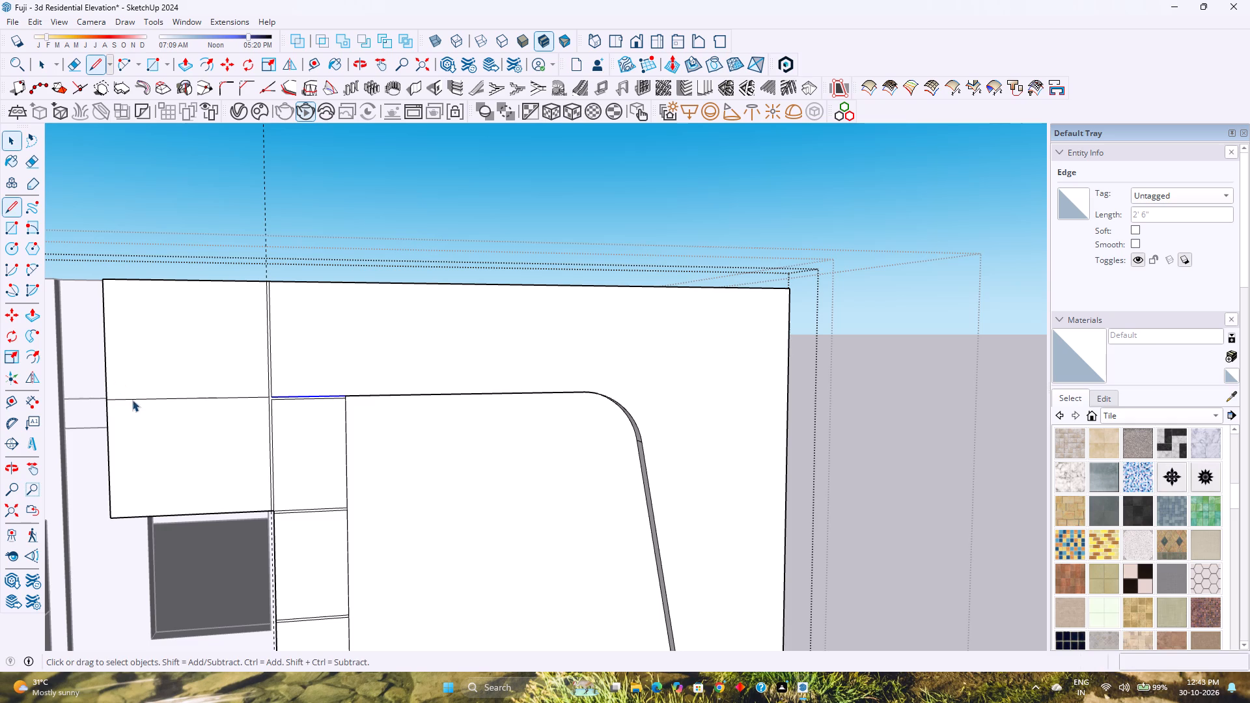
left_click(136, 400)
key("m")
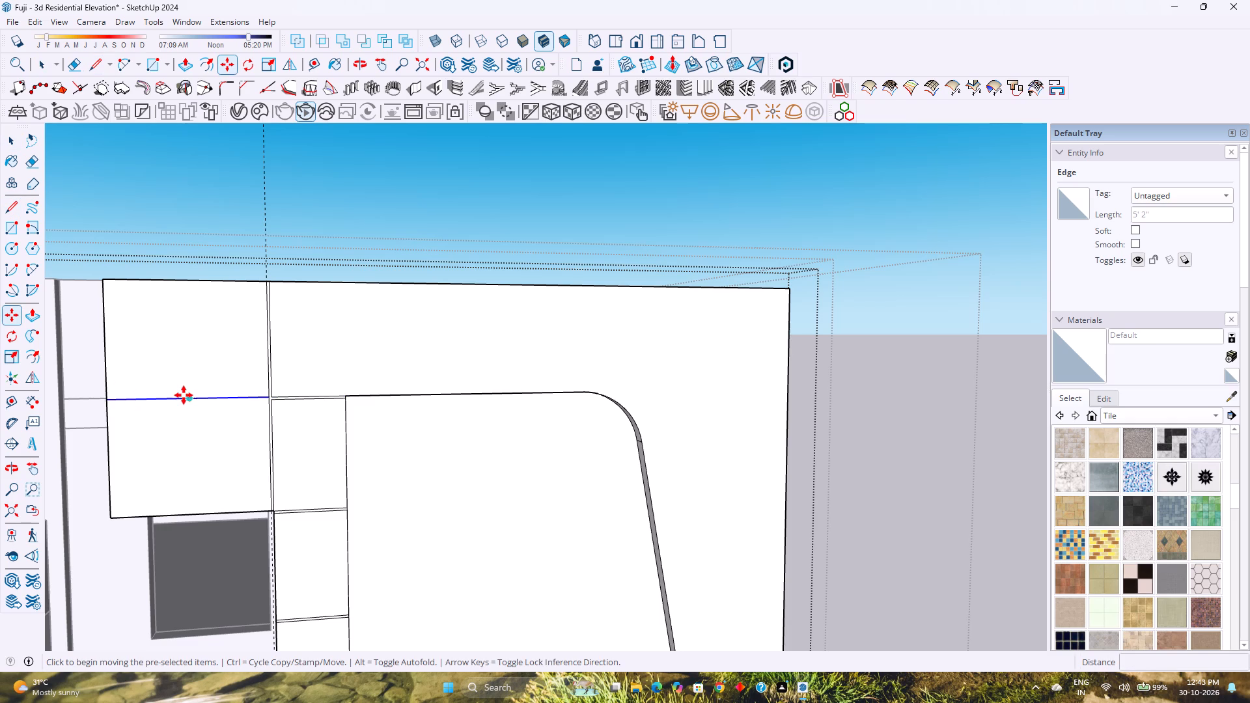
left_click(187, 399)
key("Up")
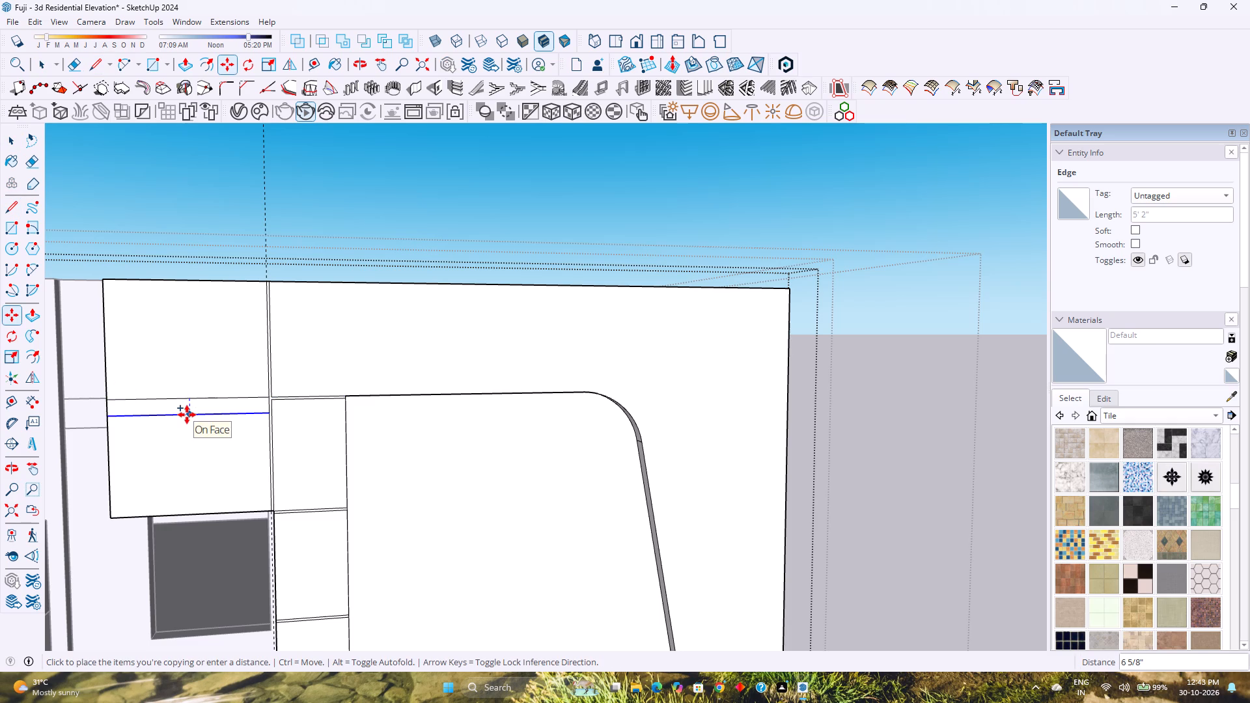
key("1")
key("Return")
Erase the short vertical edge separating the new horizontal groove strip from the vertical strip at their crossing.
key("e")
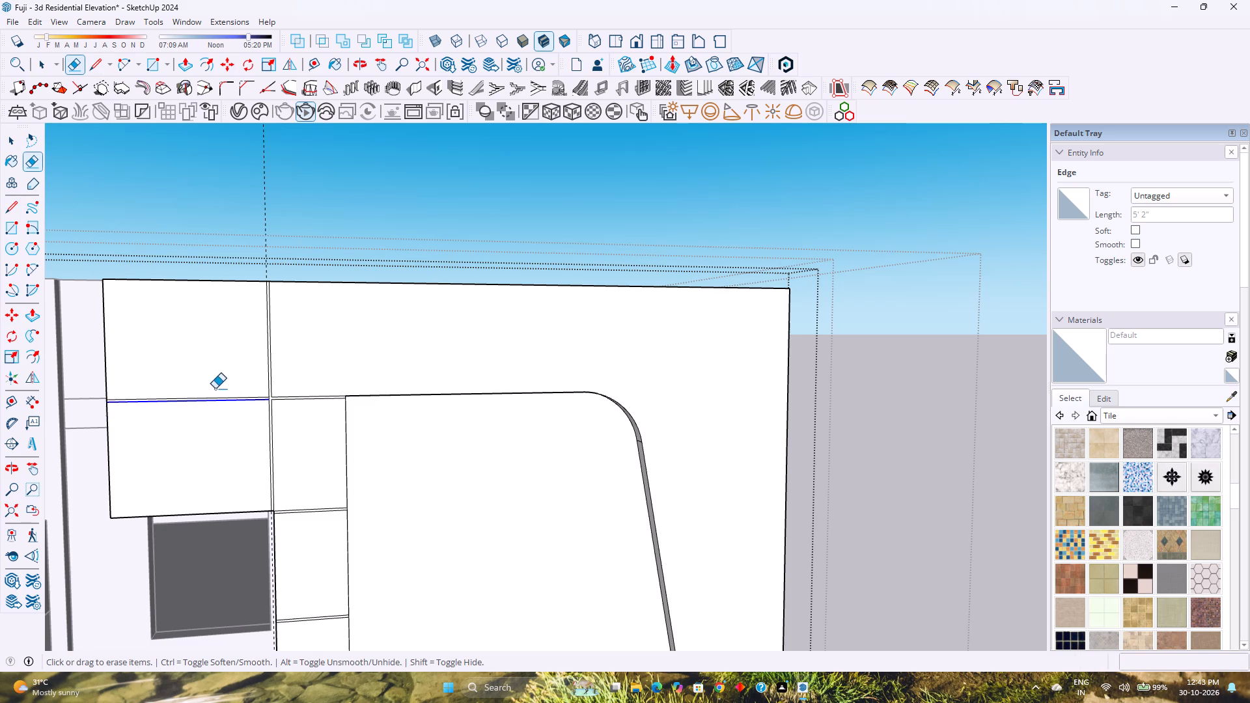
scroll(265, 398, "up", 13)
left_click(280, 402)
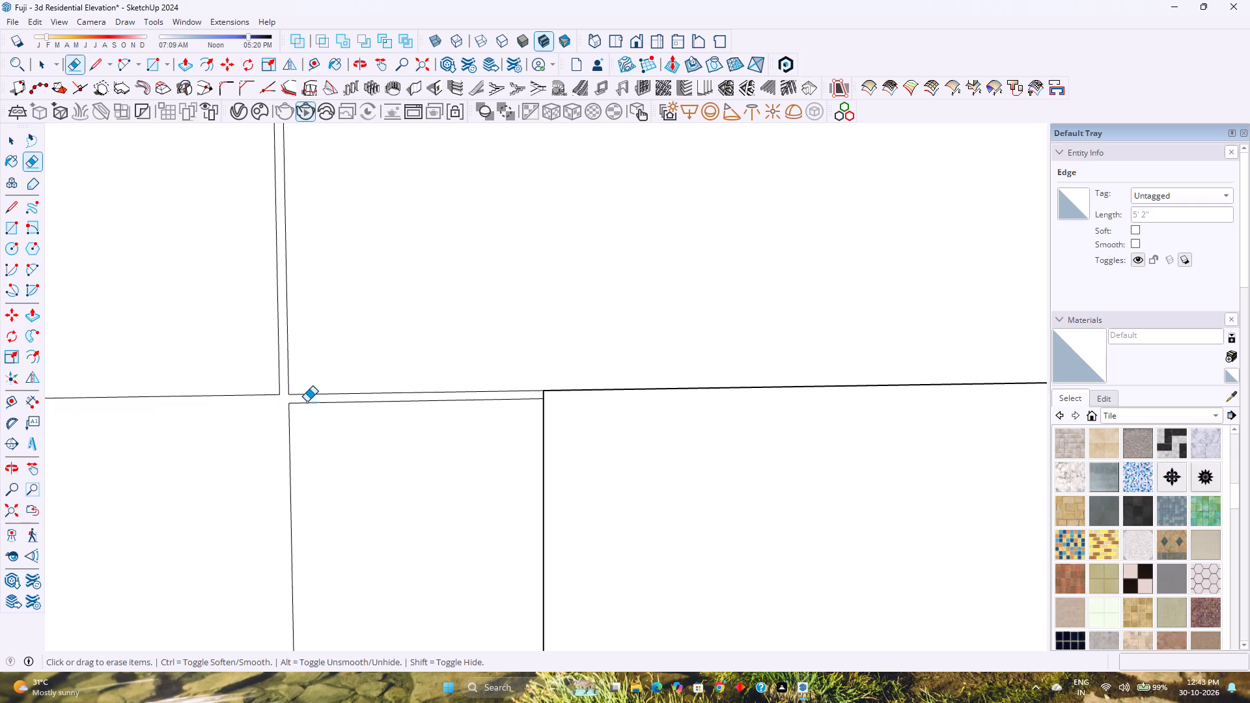
key("ctrl+z")
scroll(288, 402, "up", 8)
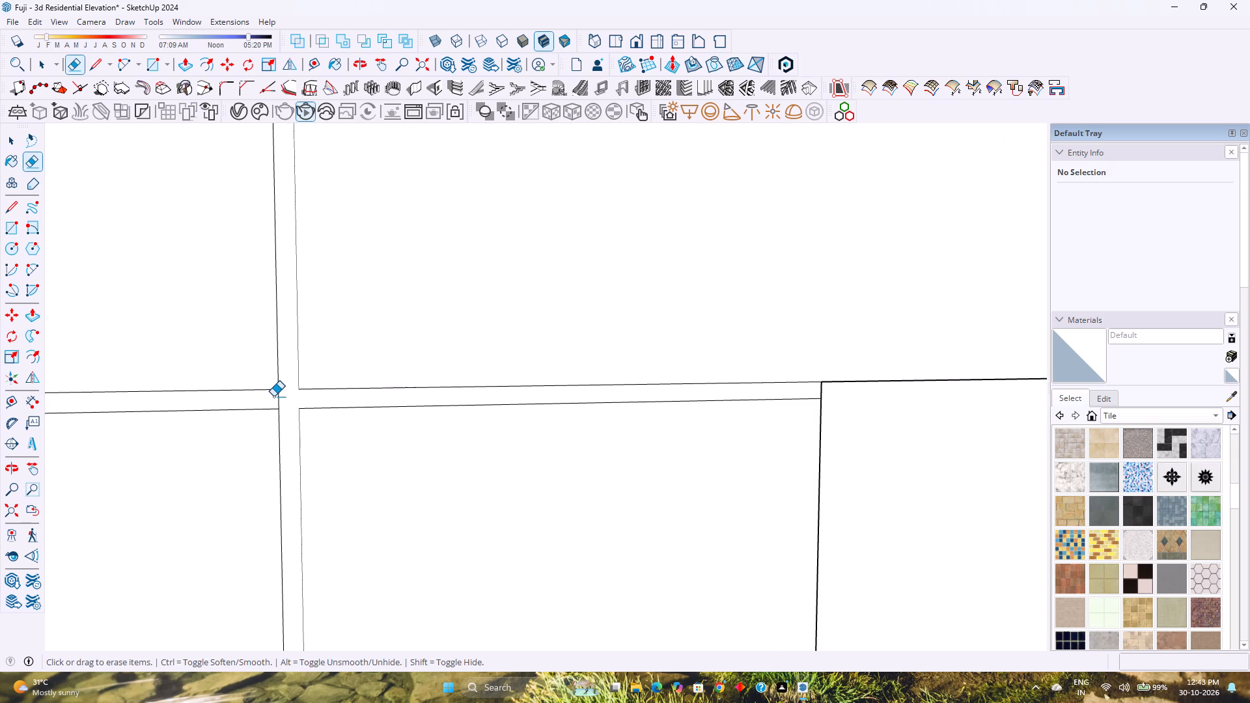
left_click(278, 398)
Copy the overhanging wall's two 5' 2" horizontal strip edges about 16' 6" along the wall to the start of the panel's curved corner.
scroll(299, 401, "down", 4)
key("space")
scroll(321, 424, "down", 16)
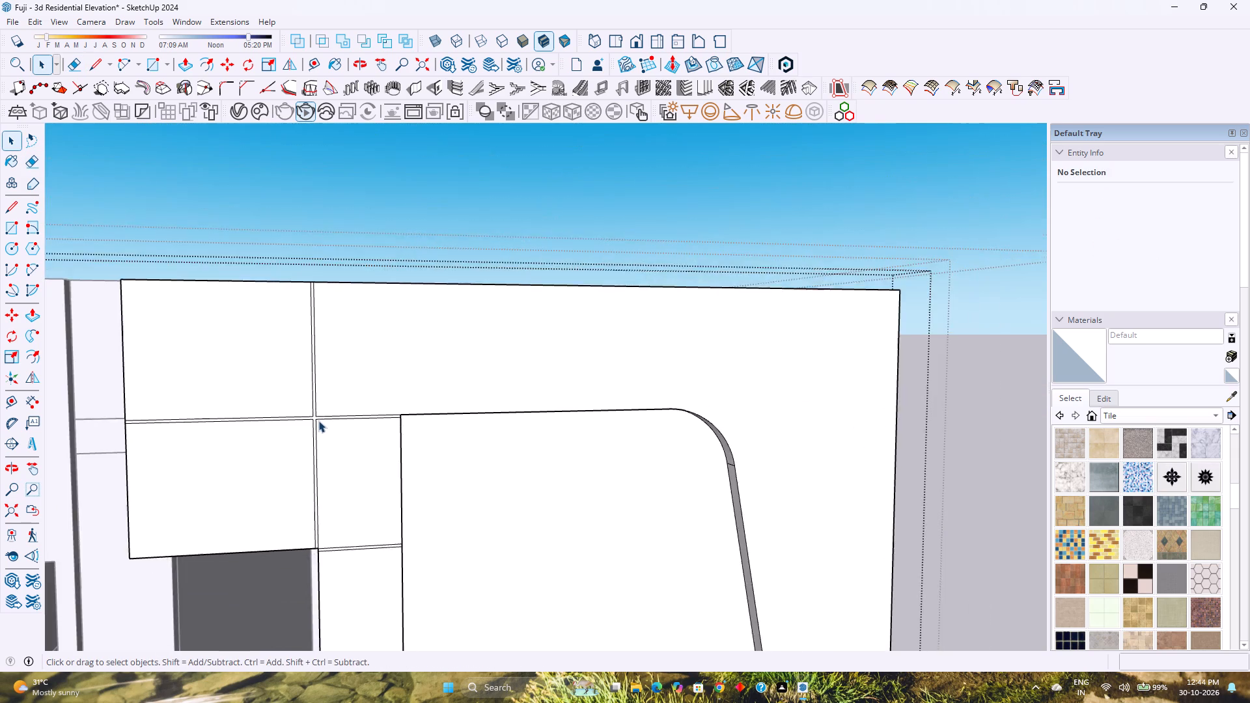
scroll(318, 420, "down", 17)
middle_click_drag(318, 438, 442, 402)
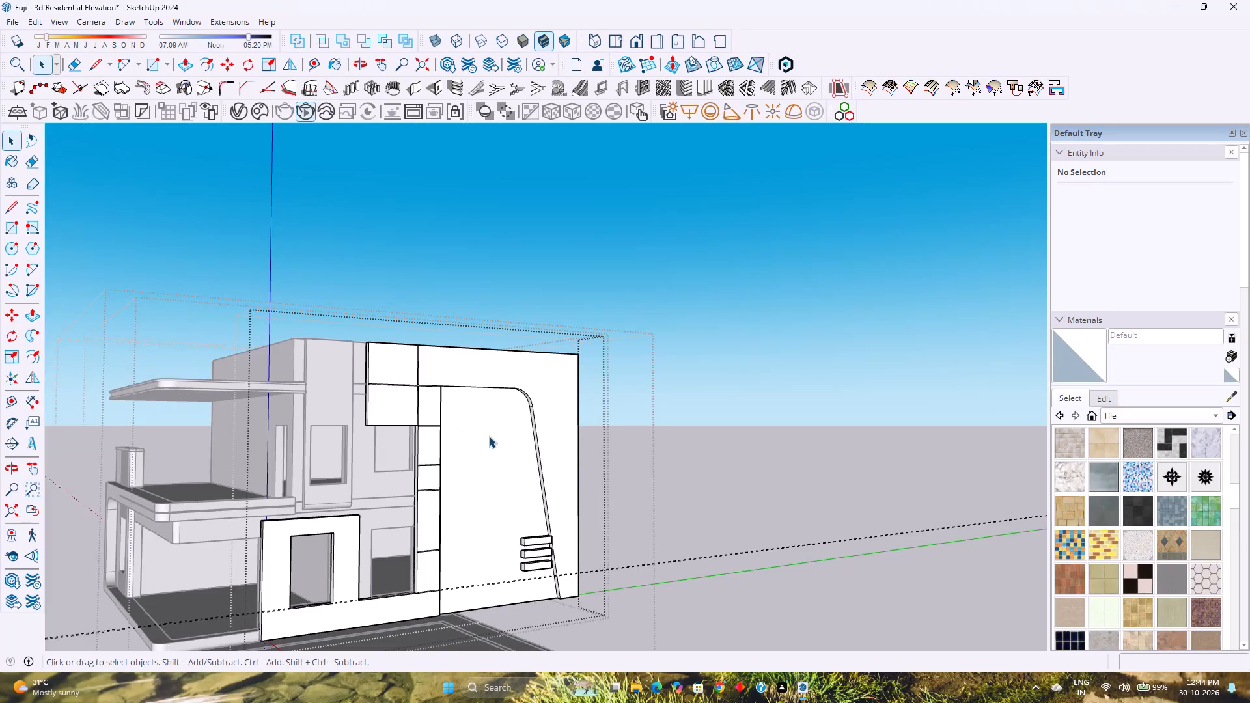
scroll(489, 435, "up", 1, "shift")
middle_click_drag(488, 435, 339, 472, "shift")
middle_click(335, 472)
scroll(281, 448, "up", 8)
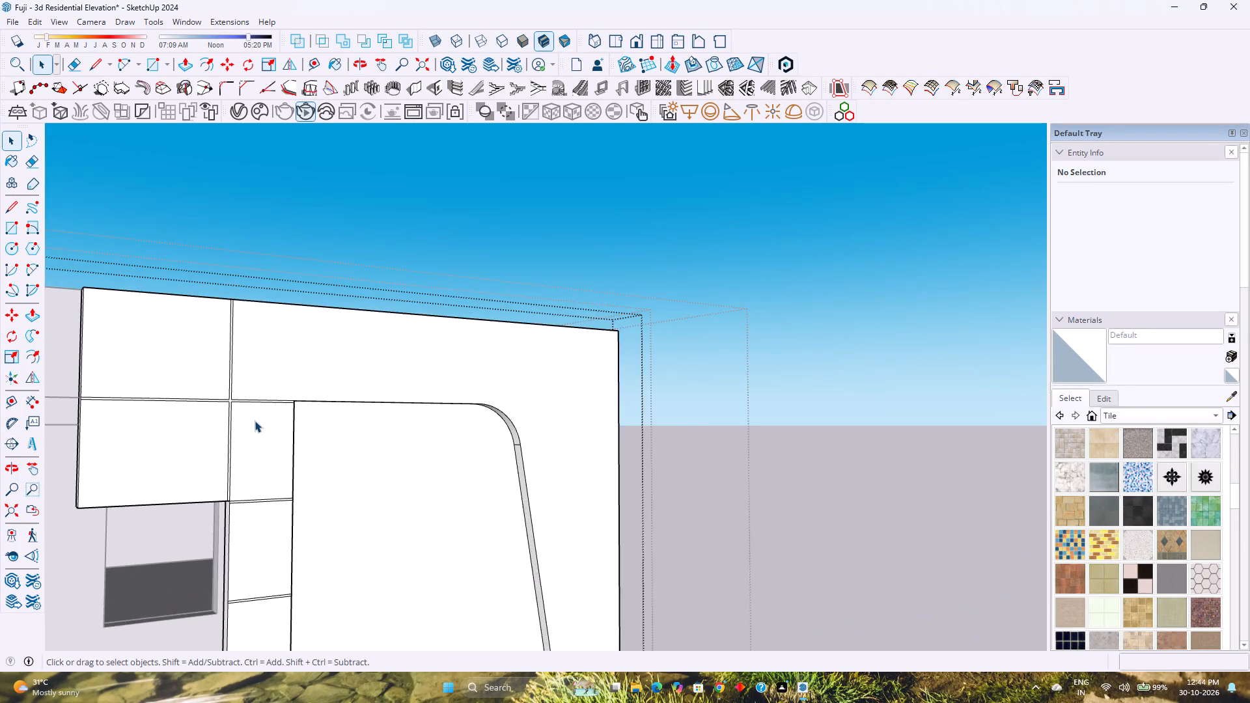
scroll(255, 420, "up", 2)
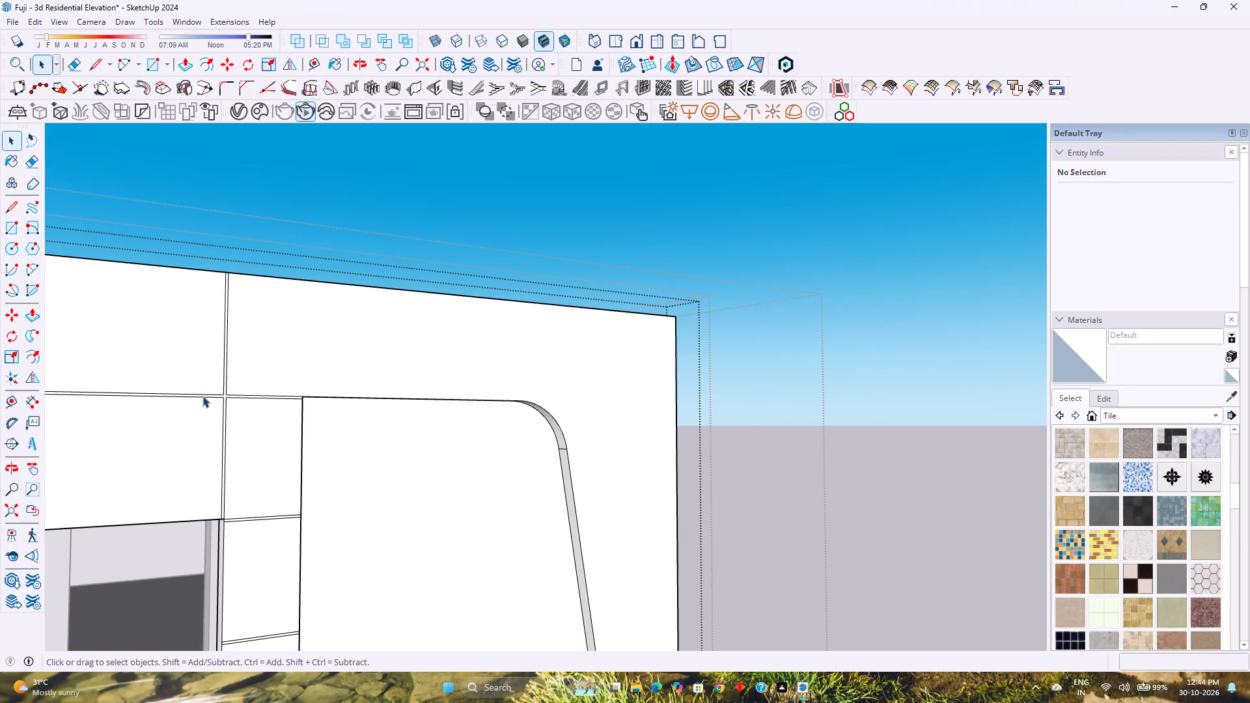
left_click(202, 397)
left_click(210, 393, "ctrl")
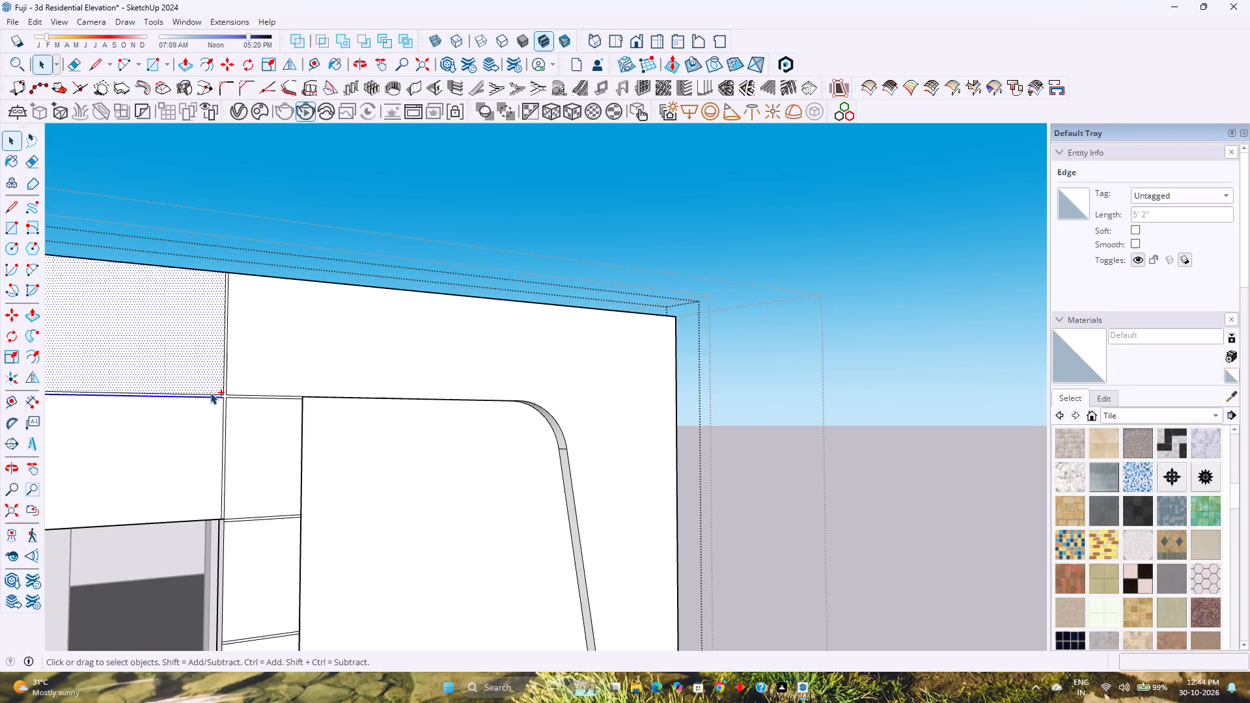
left_click(212, 393)
scroll(212, 394, "up", 2)
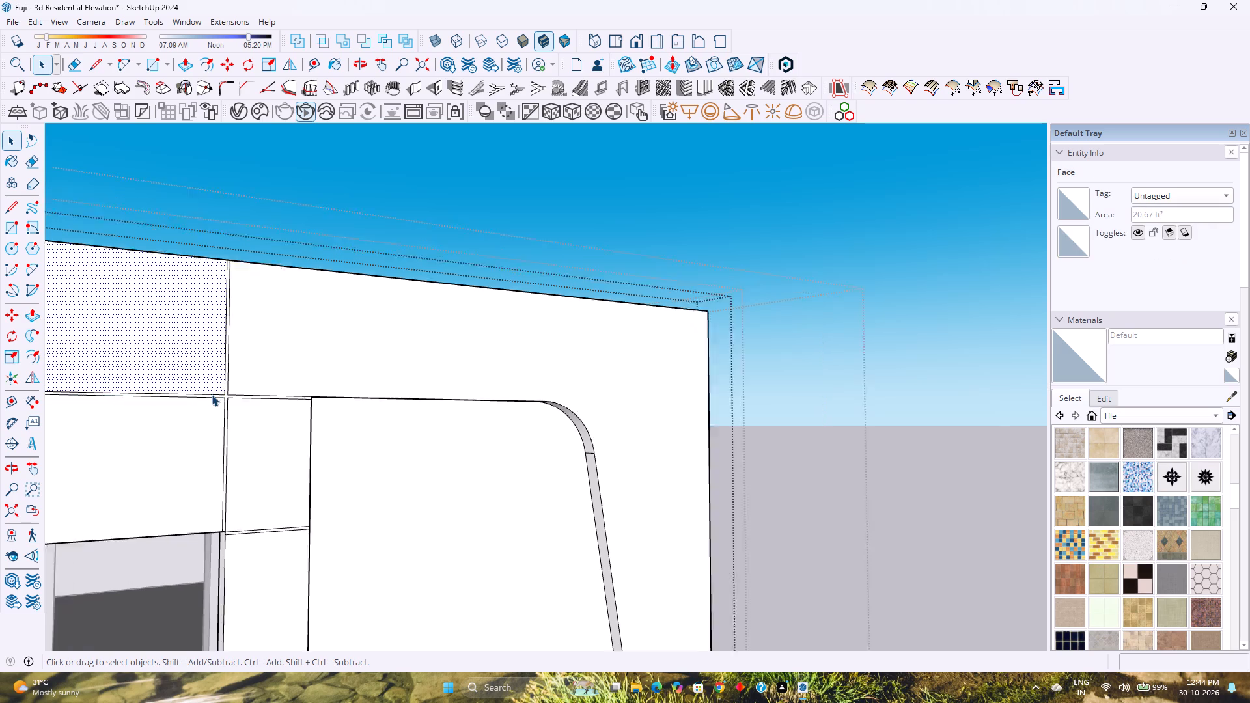
scroll(212, 394, "up", 5)
left_click(212, 394, "ctrl")
left_click(215, 399)
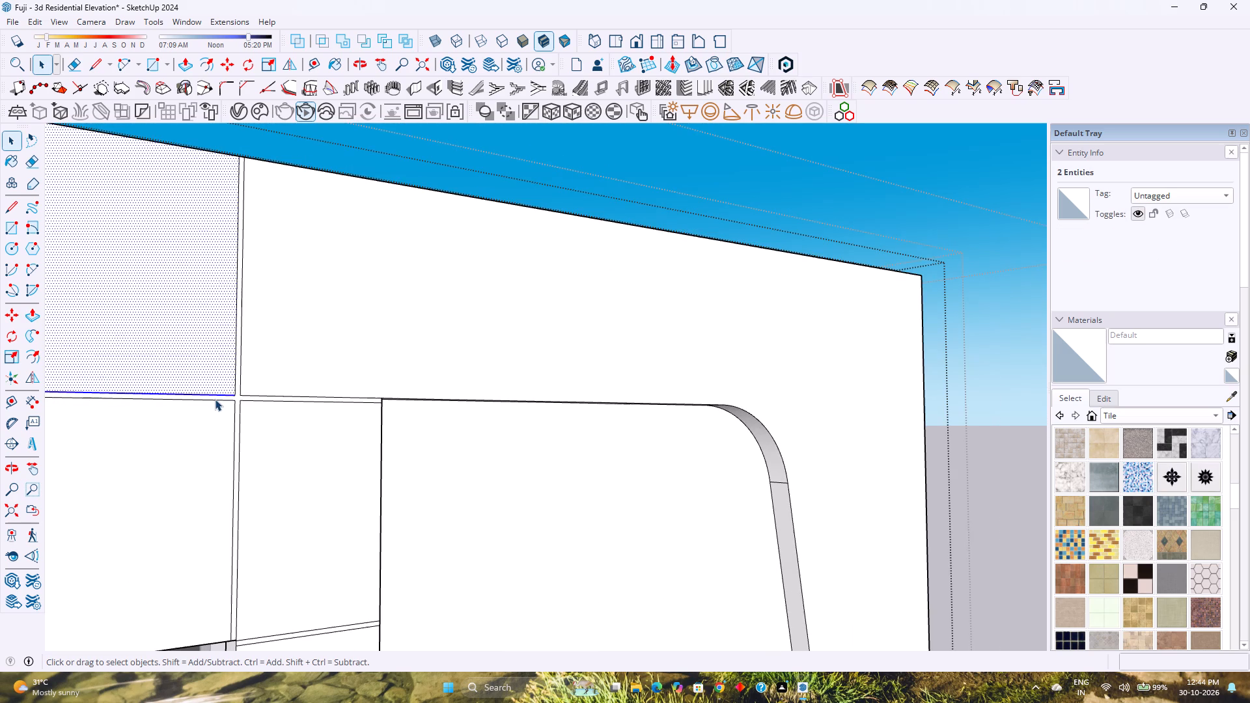
left_click(220, 394, "ctrl")
scroll(220, 395, "down", 8)
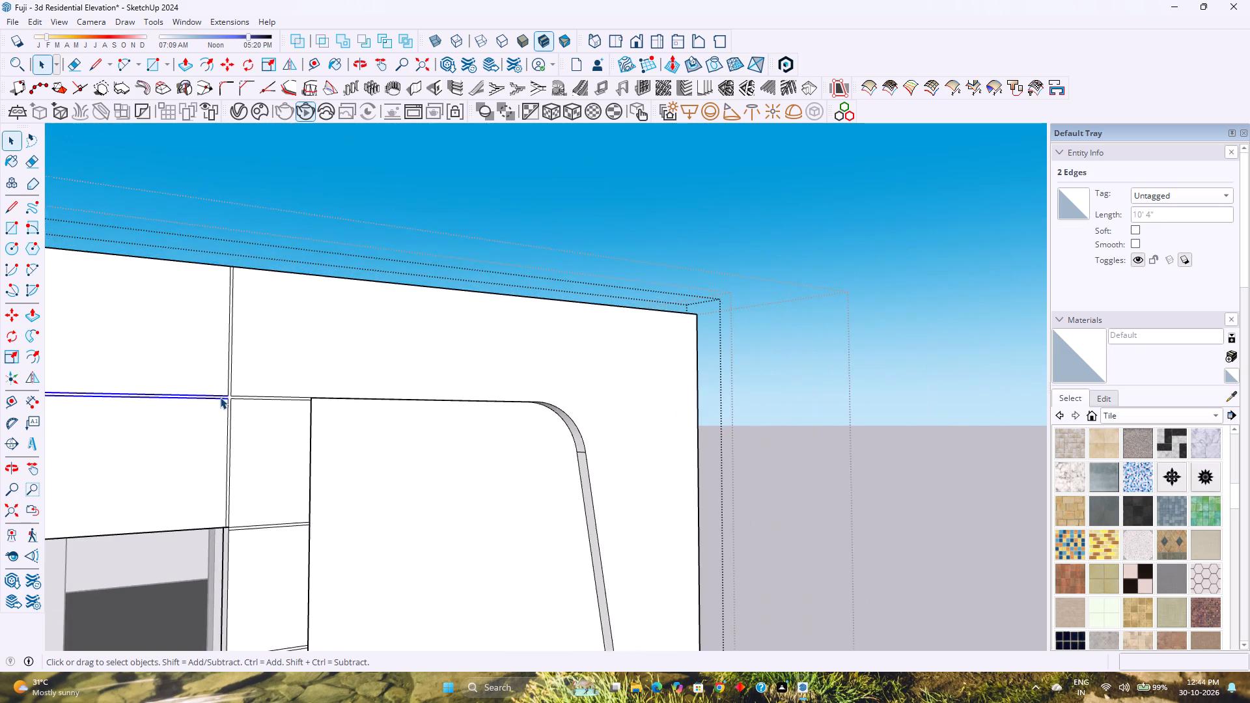
scroll(220, 397, "down", 3)
key("m")
scroll(98, 399, "up", 5)
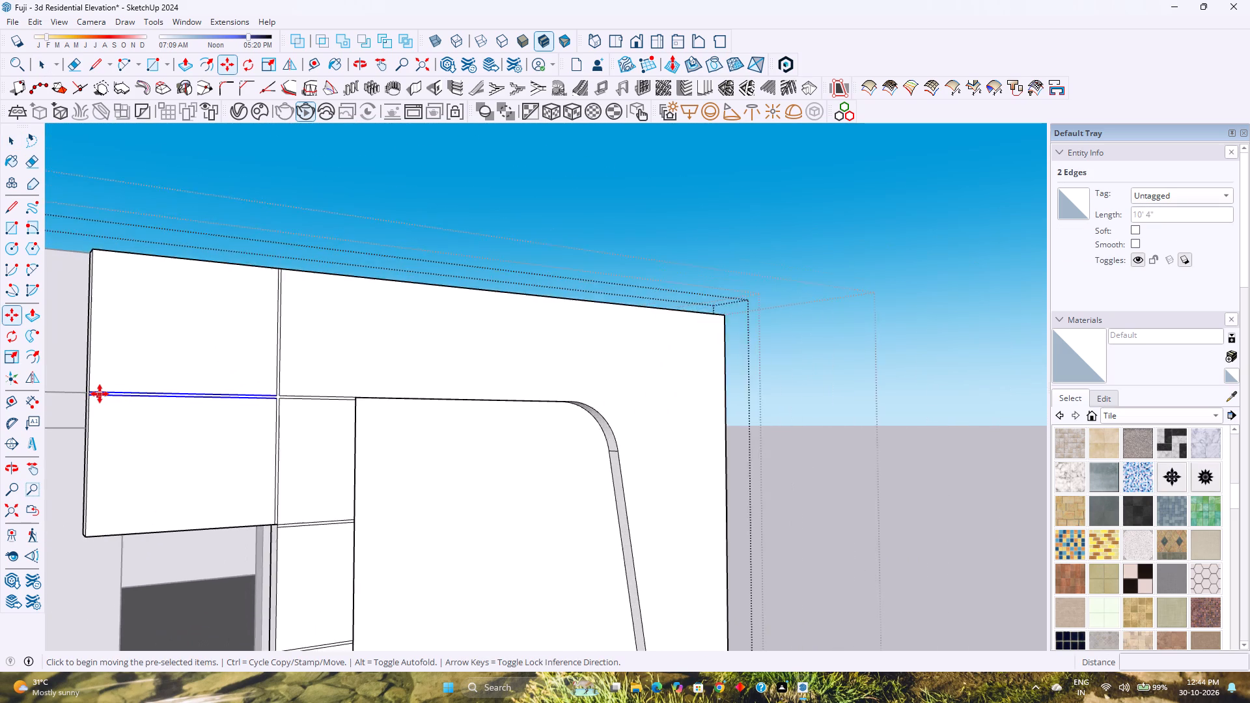
scroll(100, 394, "up", 4)
left_click(86, 392)
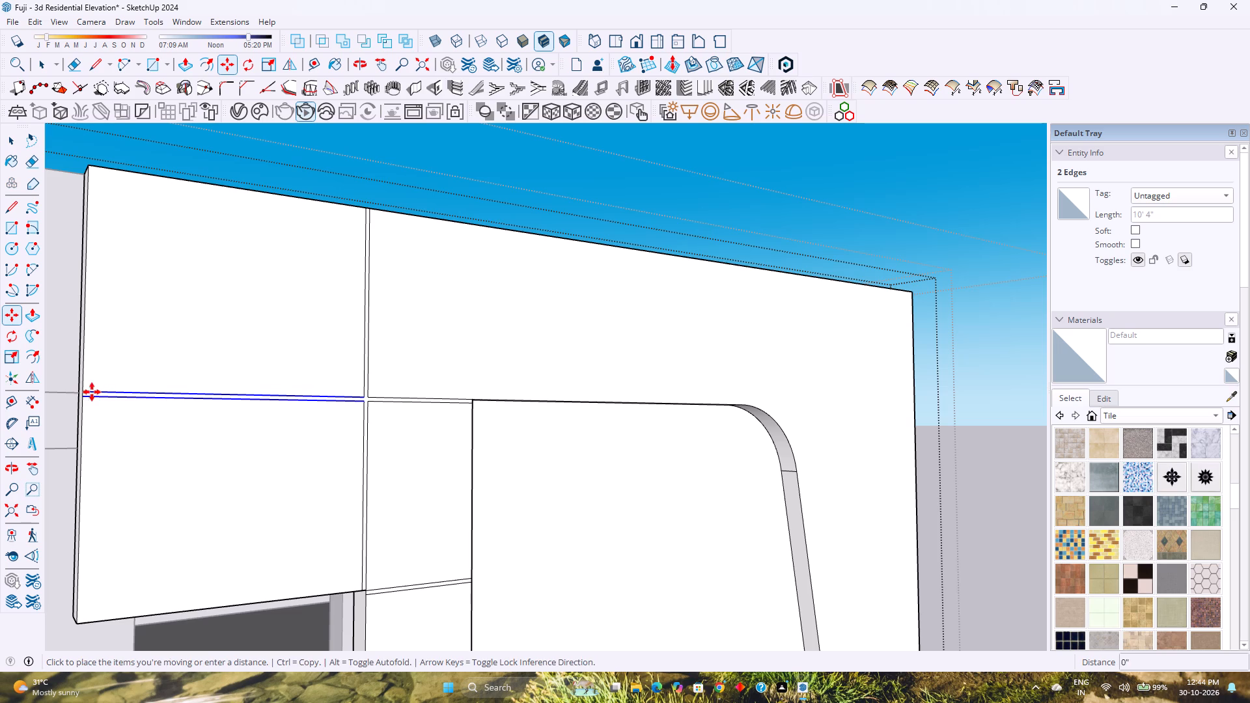
scroll(132, 391, "down", 4)
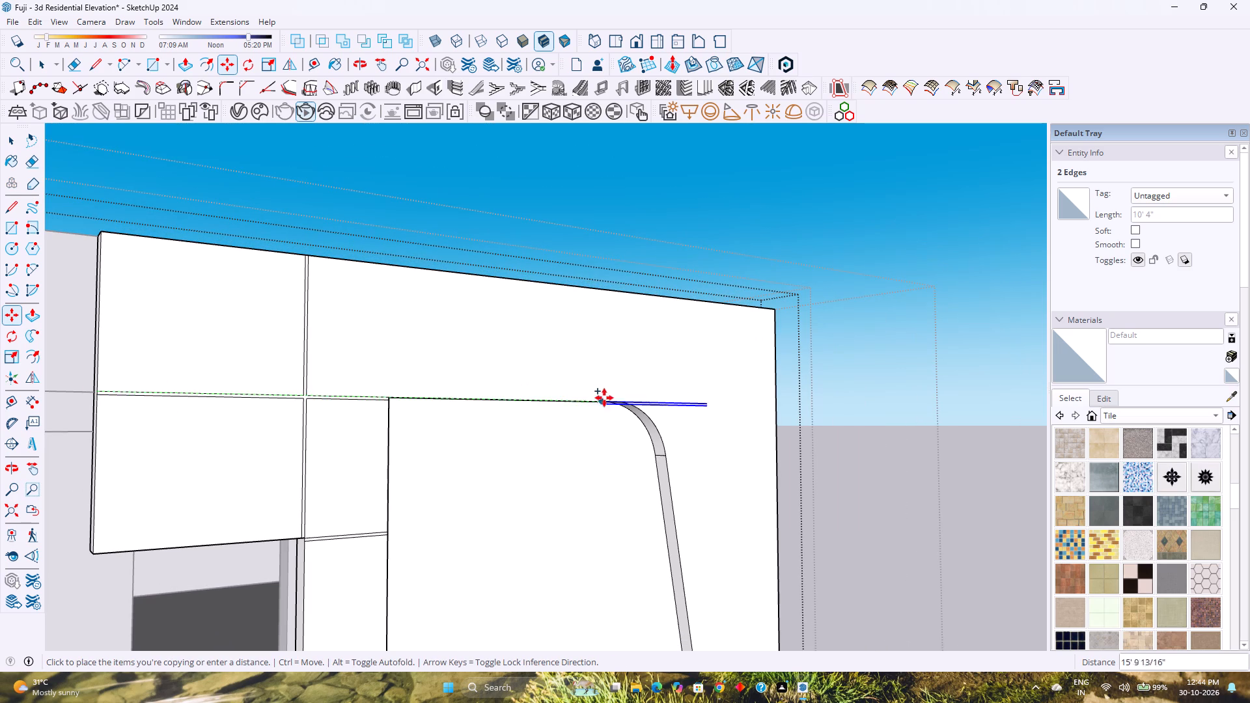
scroll(623, 402, "up", 13)
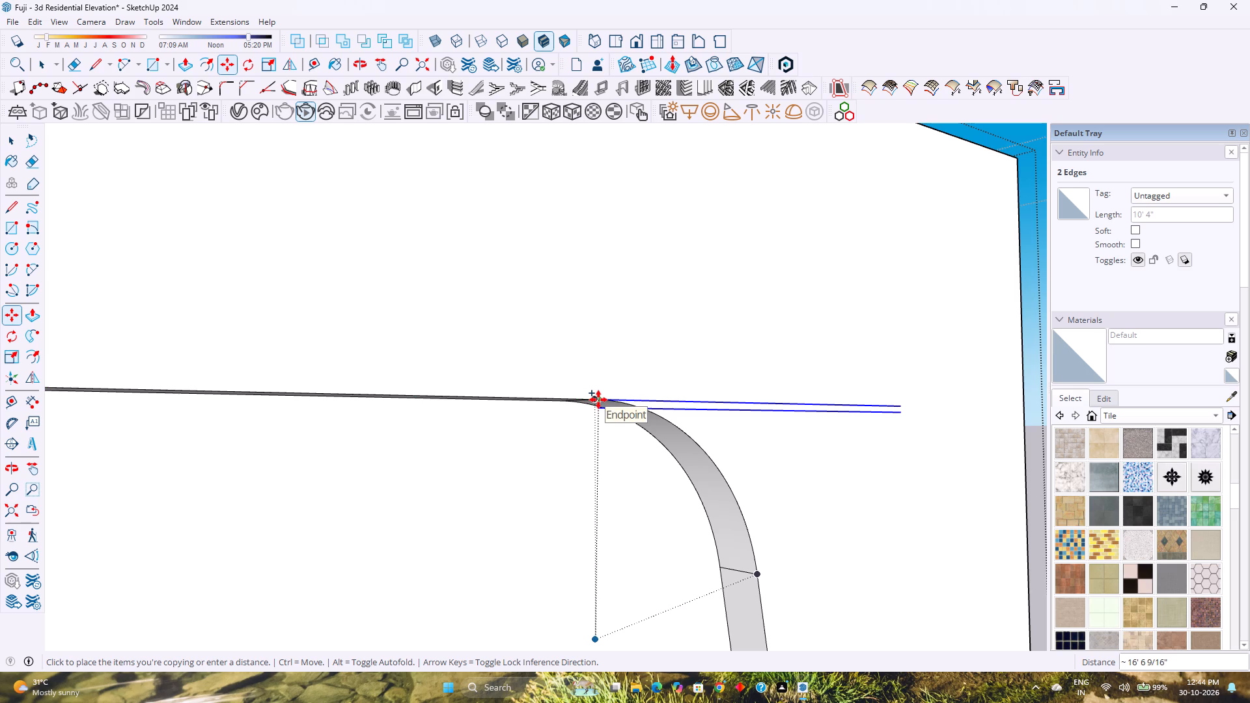
left_click(594, 400)
Copy the new pair of strip edges end to end, about 5' 3" further along, so they run past the wall's far edge.
scroll(536, 428, "down", 2)
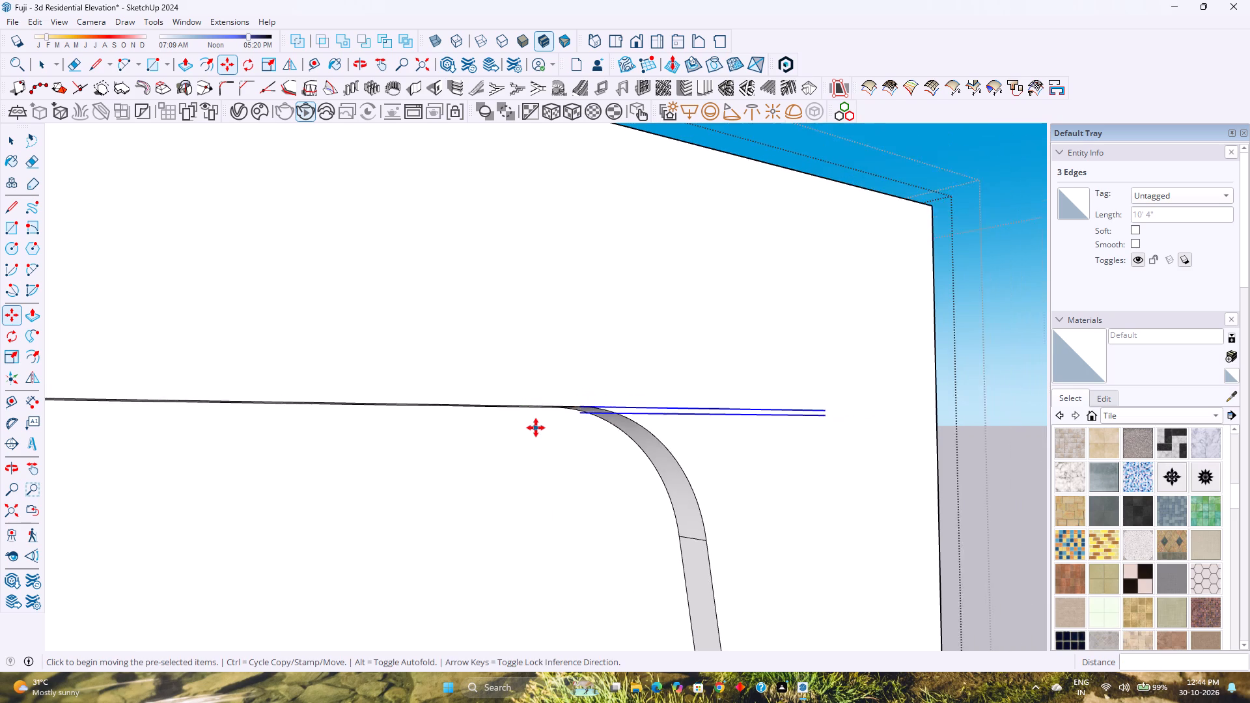
scroll(536, 428, "down", 5)
middle_click_drag(536, 428, 347, 478, "shift")
middle_click(347, 478)
key("l")
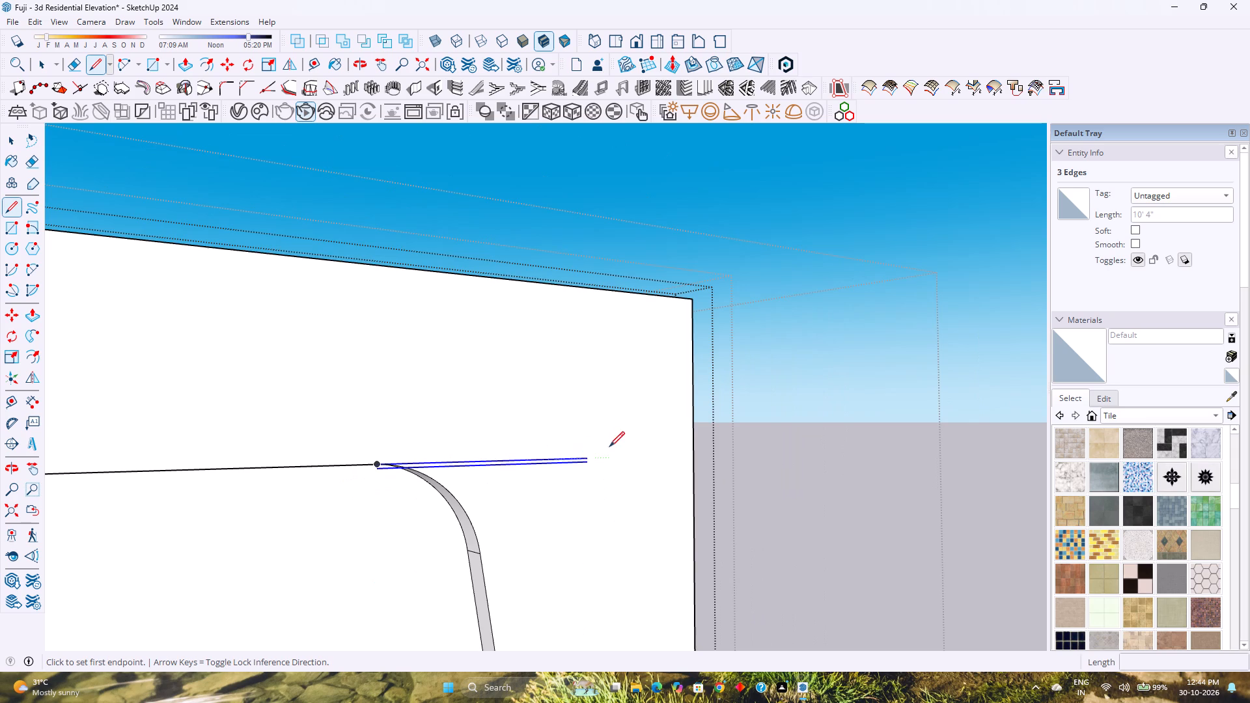
scroll(610, 447, "up", 6)
key("m")
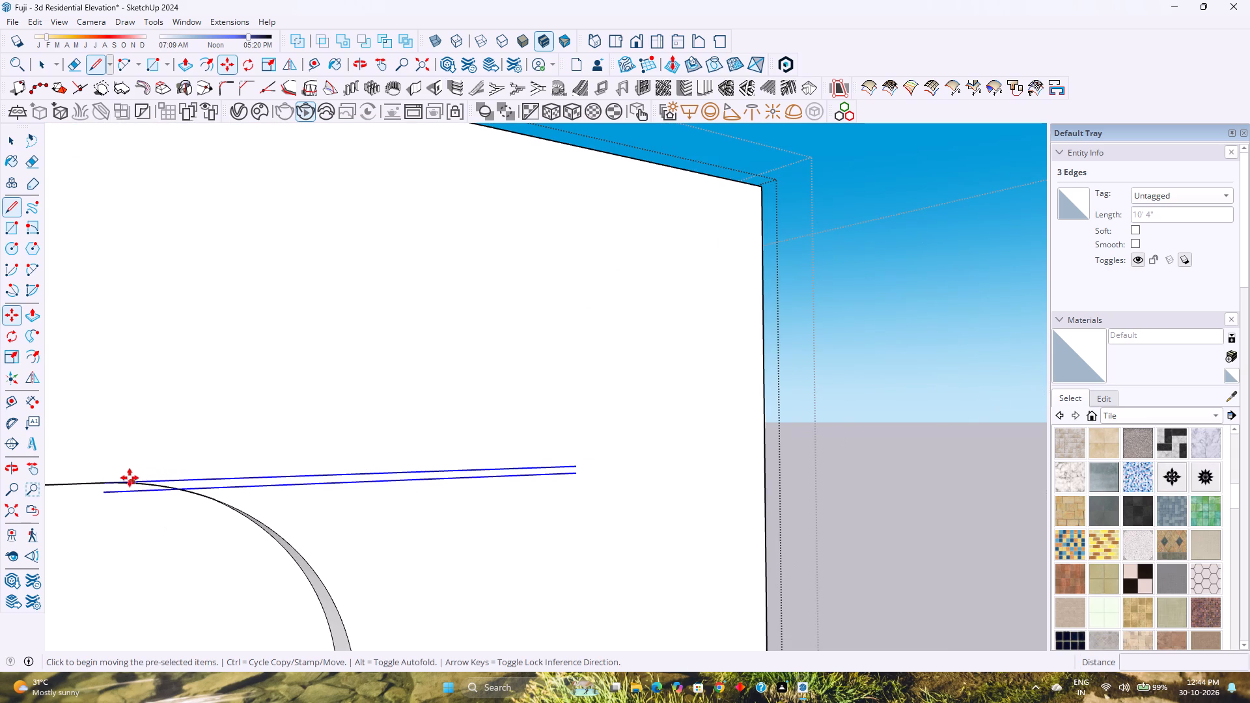
left_click(105, 484)
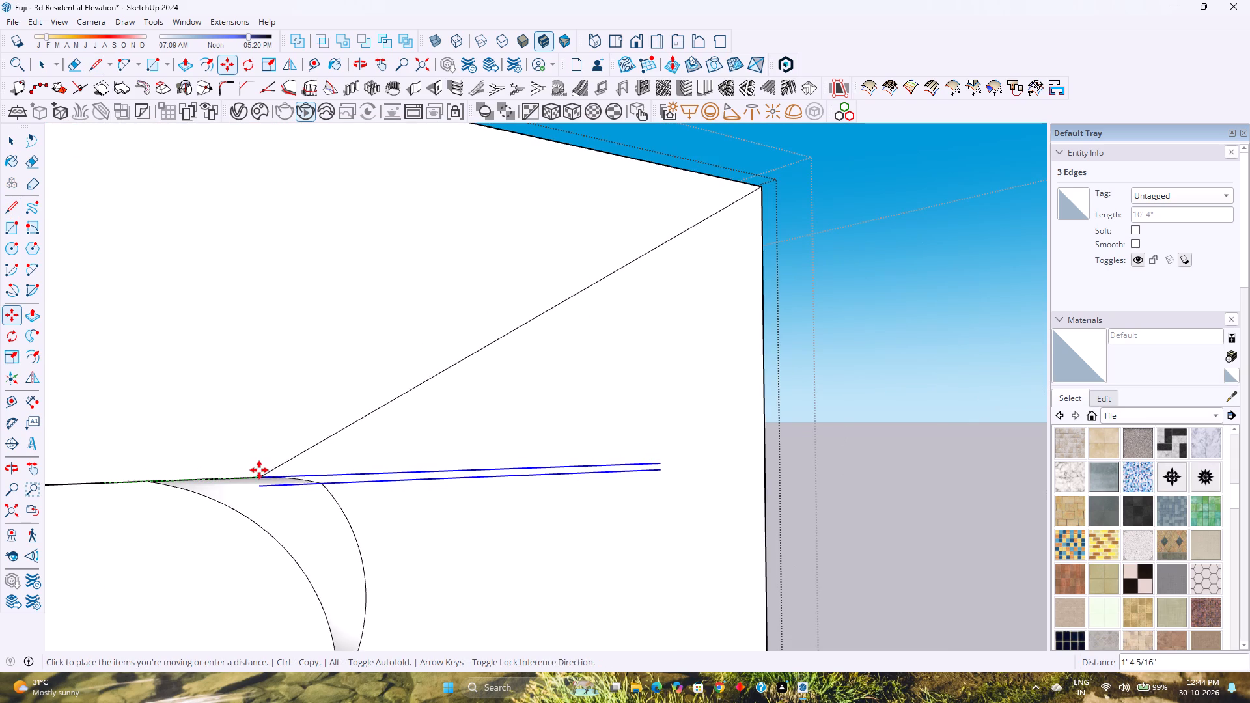
left_click(580, 469)
Erase the strip's leftover stub at the panel's curved corner and the line ends projecting beyond the wall's far edge.
scroll(564, 501, "up", 2)
scroll(563, 501, "down", 2)
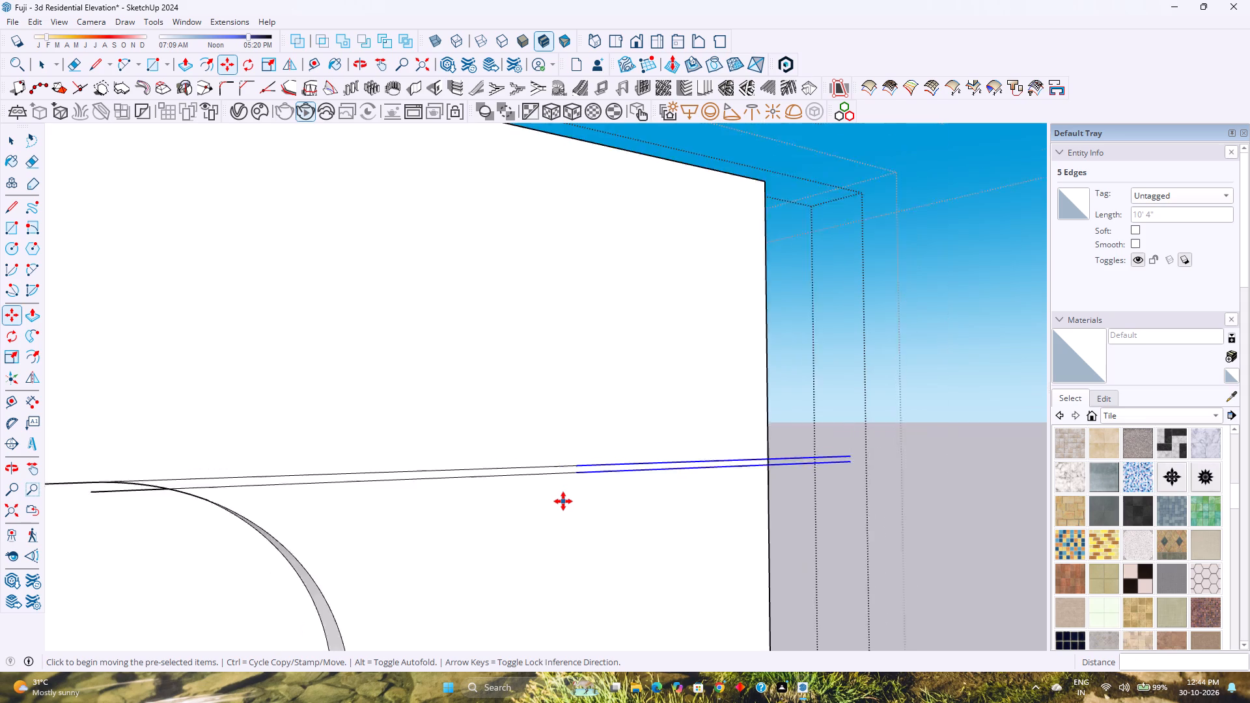
scroll(563, 501, "down", 6)
key("e")
middle_click_drag(365, 495, 404, 484)
scroll(375, 504, "up", 1)
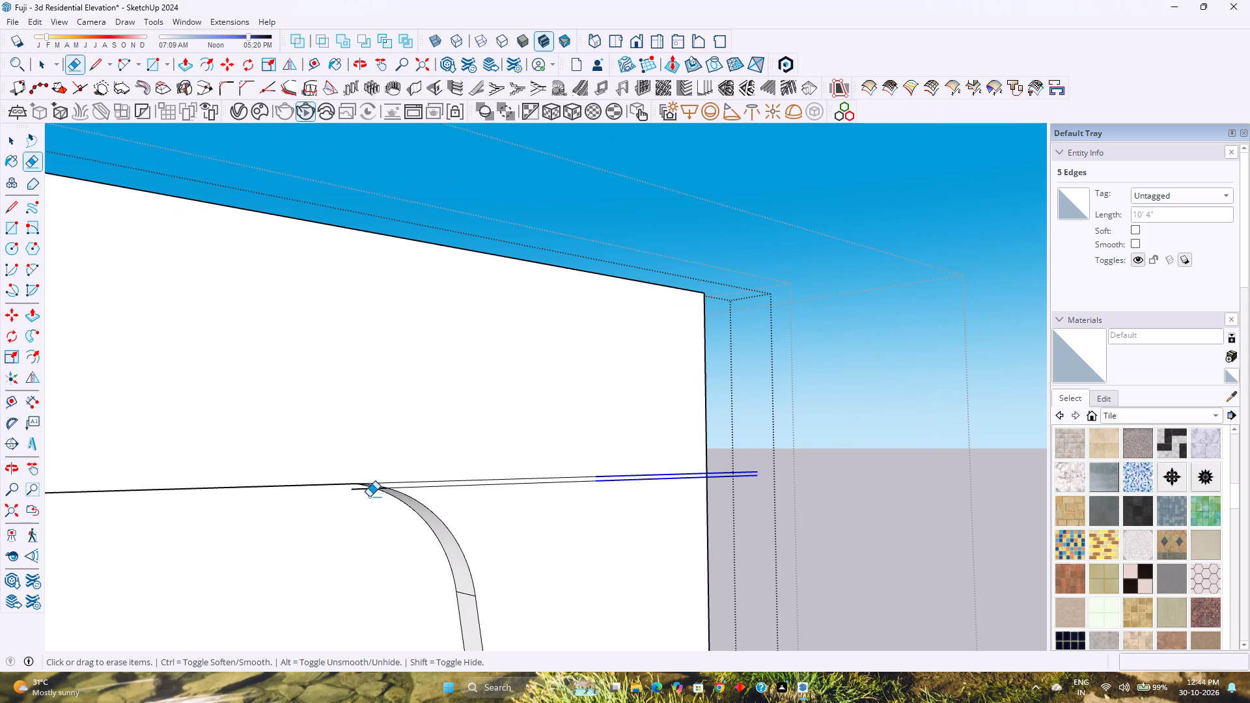
left_click(369, 491)
left_click(371, 490)
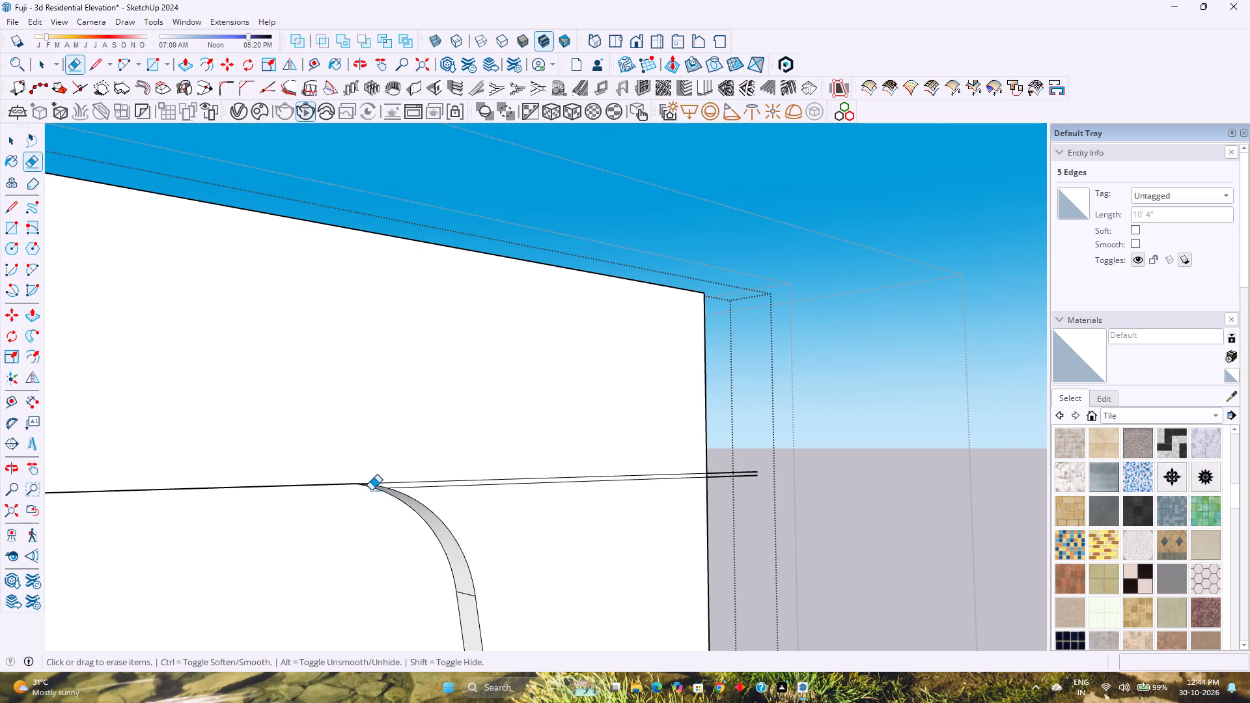
left_click(743, 478)
left_click(742, 476)
left_click(740, 474)
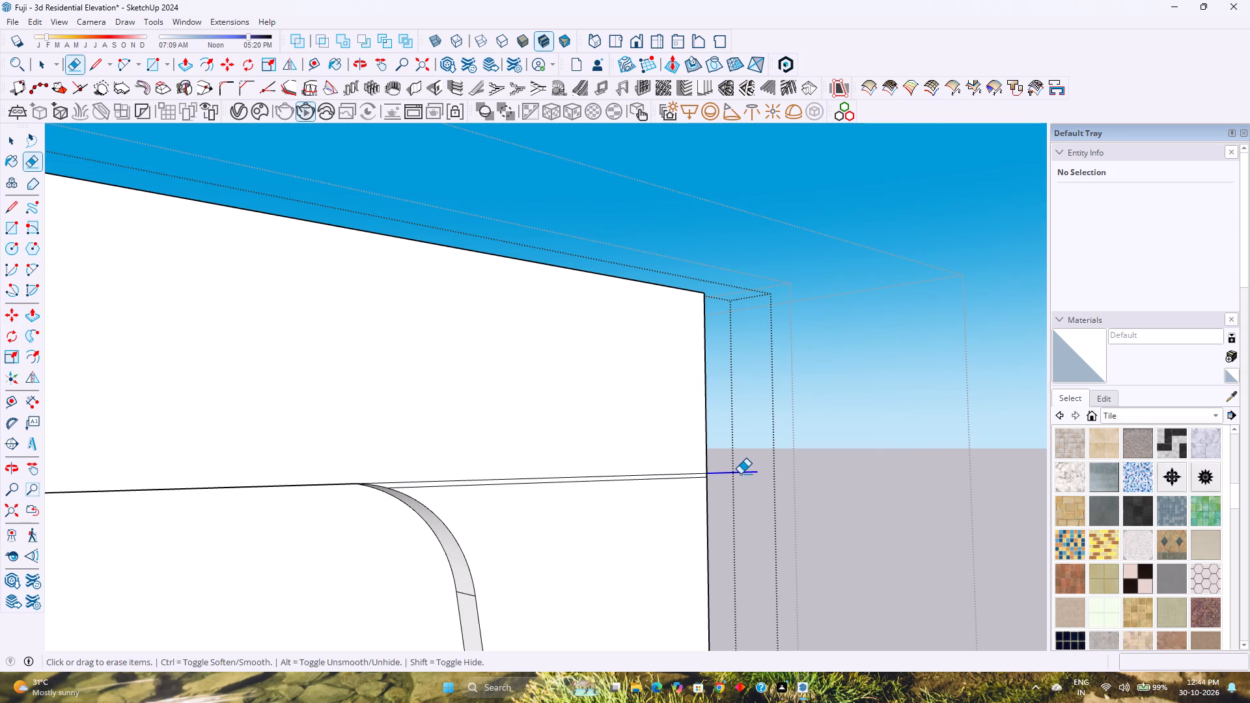
Select only the two vertical strip edges above the horizontal strip and copy them 2' 6" along to the recessed panel's square corner.
middle_click_drag(721, 474, 656, 503)
scroll(656, 497, "down", 9)
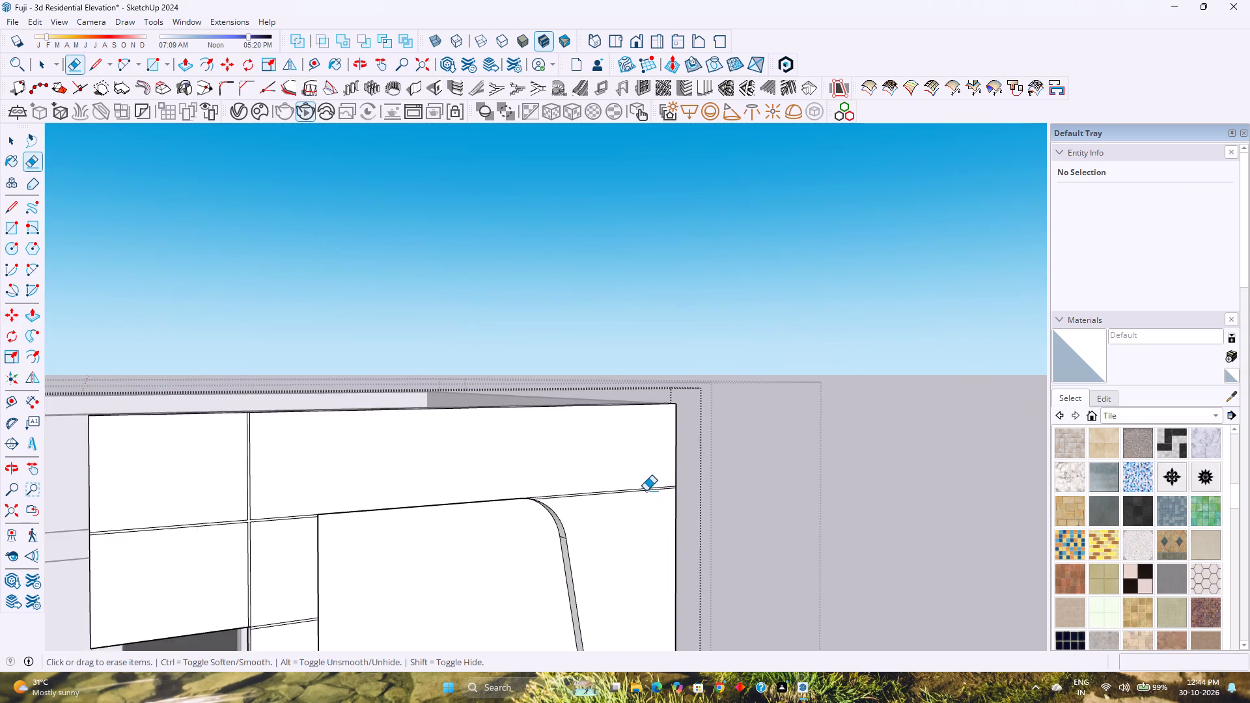
scroll(646, 491, "down", 2)
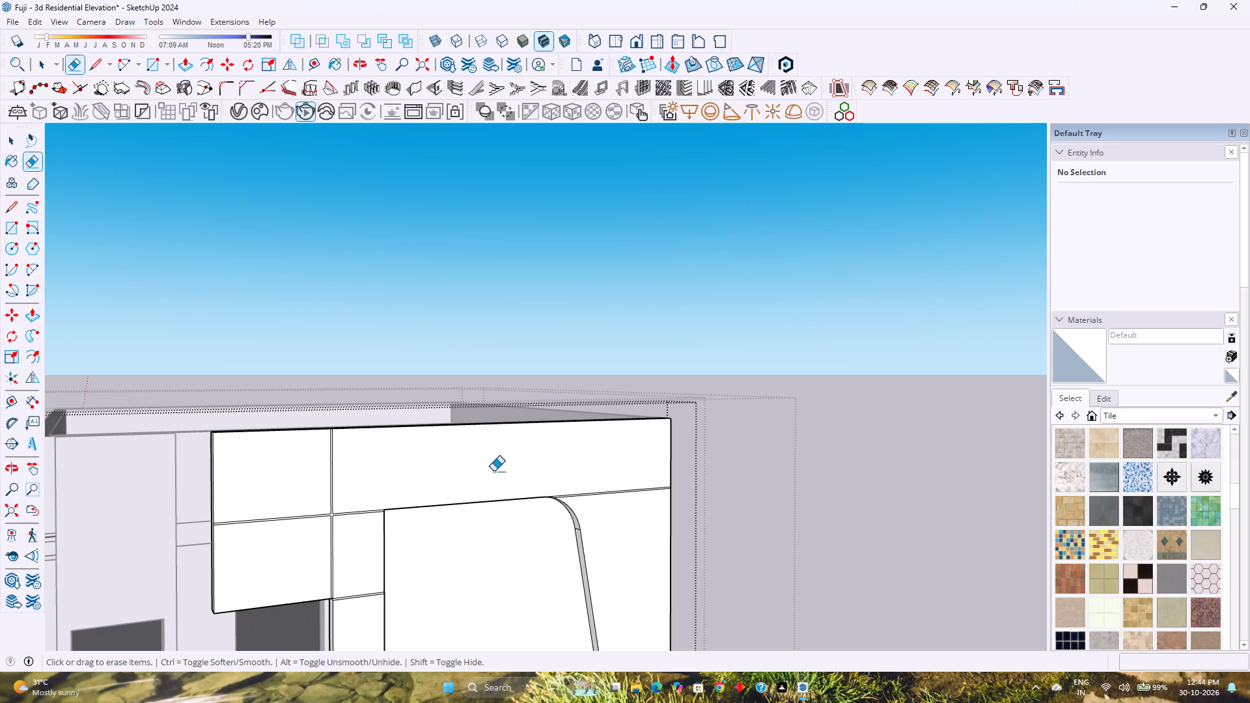
key("space")
scroll(383, 480, "up", 2)
scroll(370, 480, "down", 2)
middle_click_drag(370, 482, 215, 456, "shift")
middle_click(215, 456, "shift")
scroll(220, 452, "down", 2)
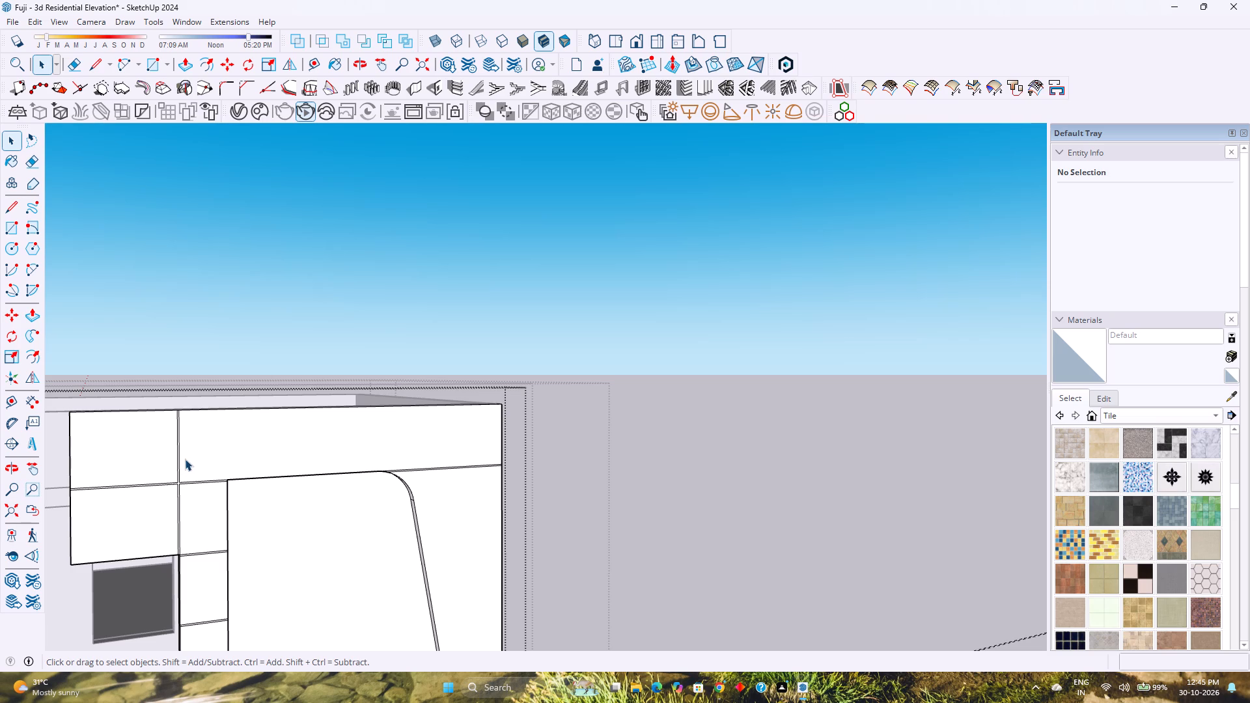
left_click_drag(185, 459, 162, 464)
scroll(169, 465, "up", 3)
right_click(223, 450)
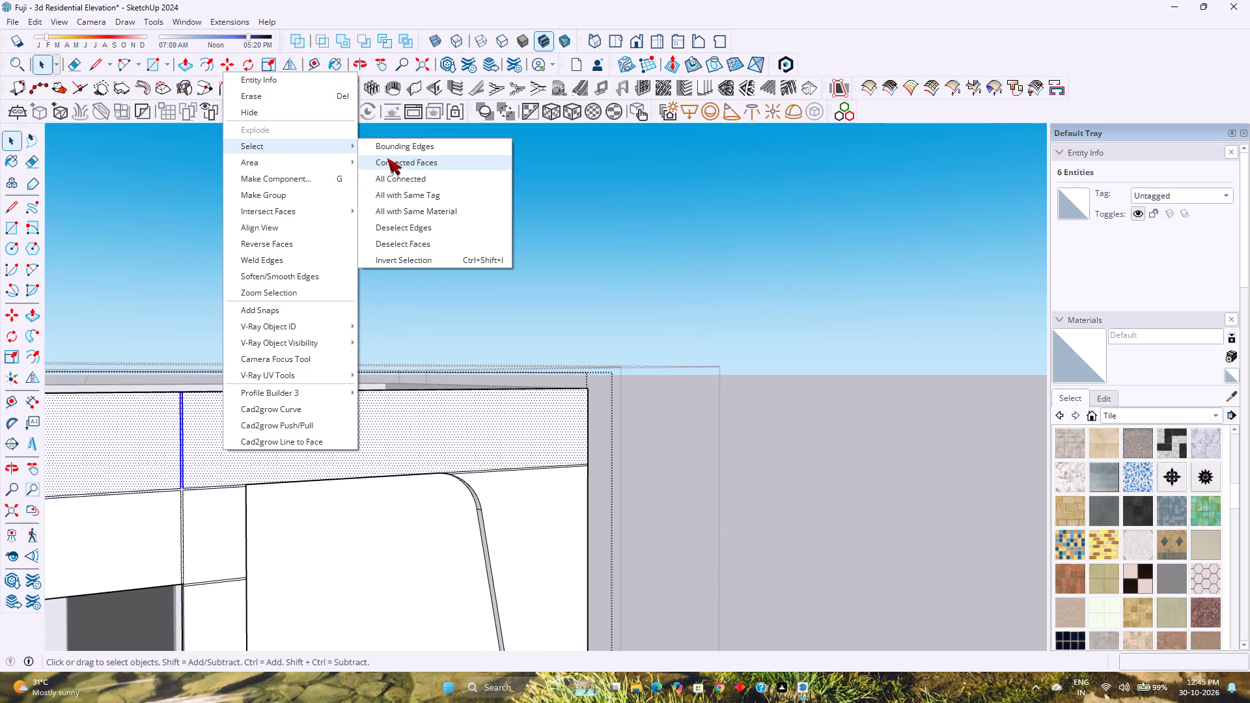
left_click(424, 243)
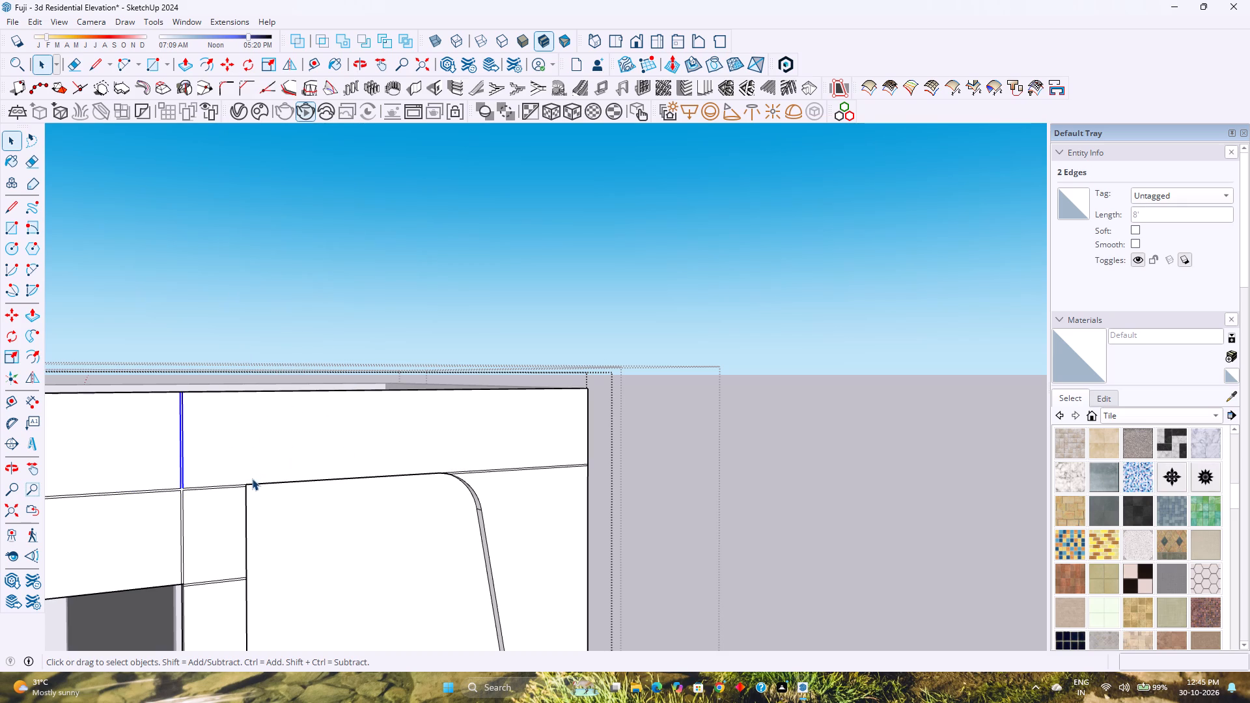
key("m")
scroll(171, 499, "up", 15)
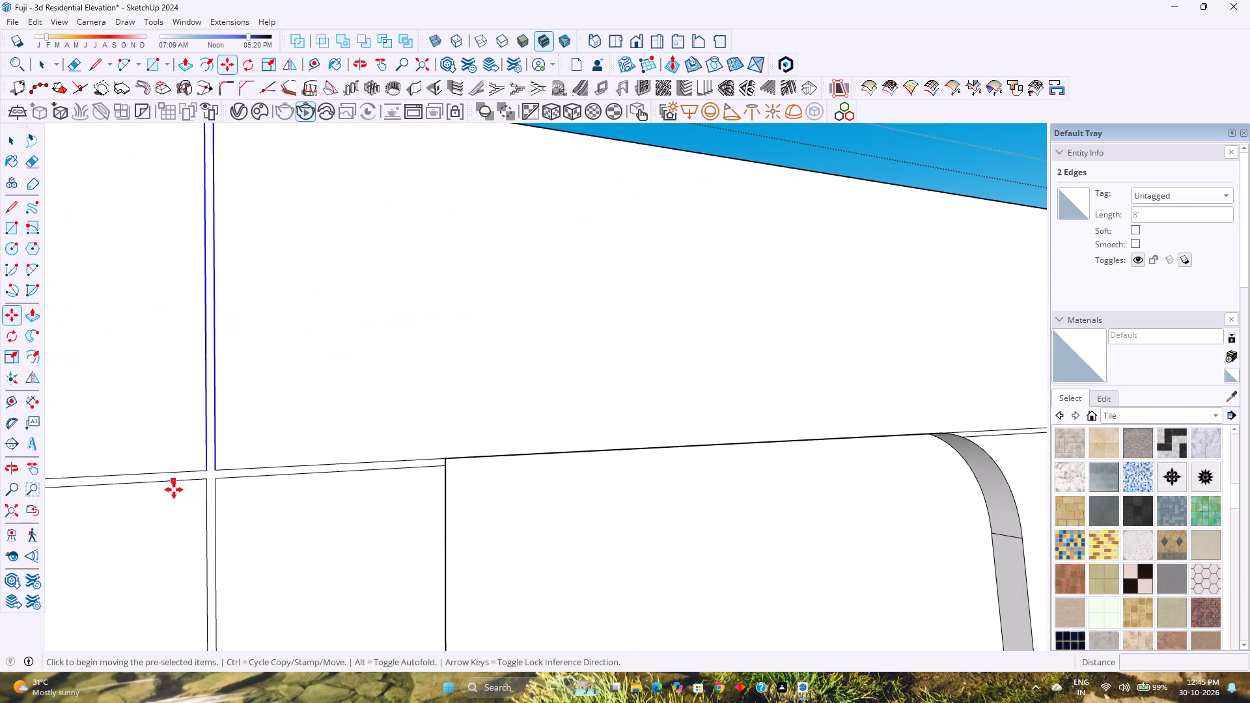
left_click(219, 471)
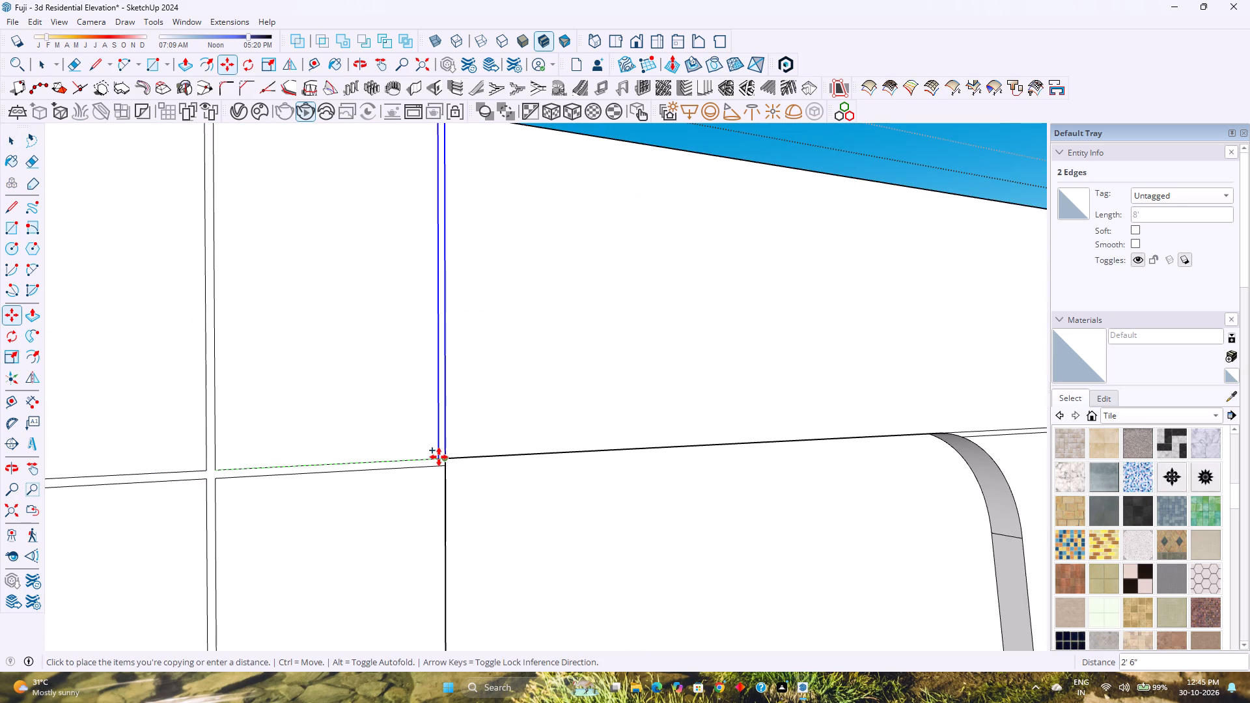
left_click(441, 457)
Copy the vertical strip pair 9' 5 1/2" further along the wall, near the start of the panel's curved corner.
left_click(438, 458)
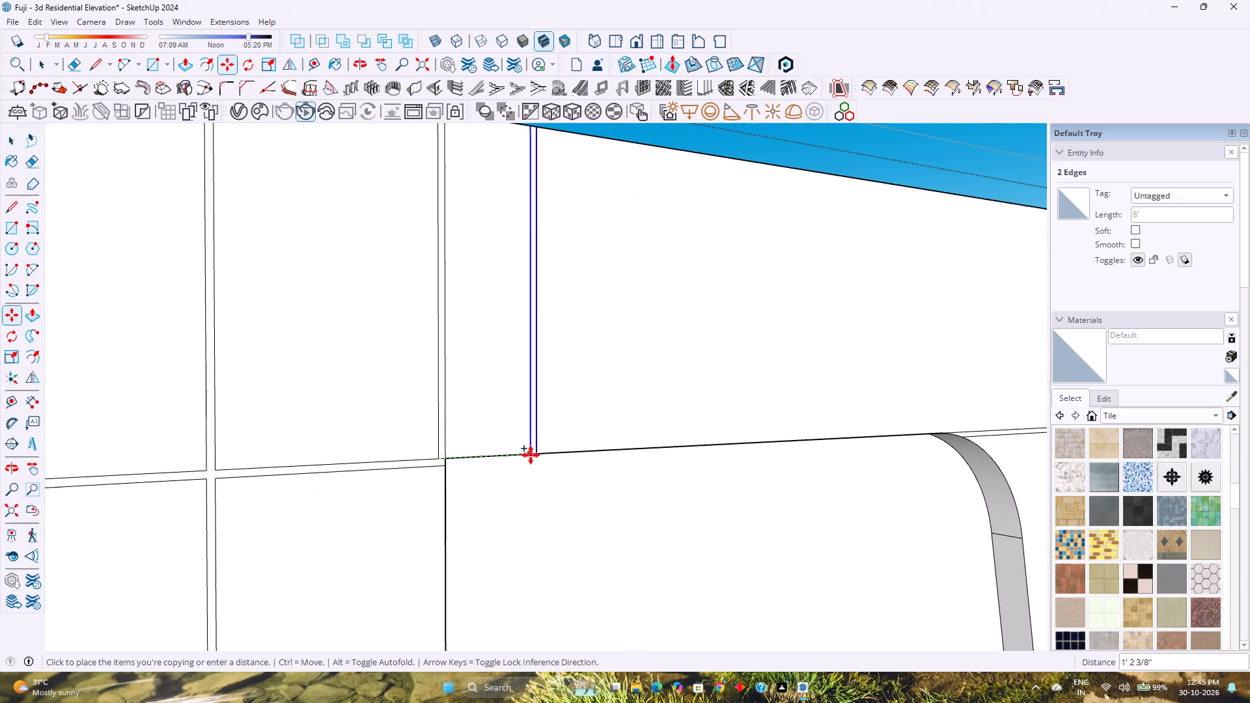
scroll(531, 455, "down", 4)
middle_click_drag(555, 453, 133, 503, "shift")
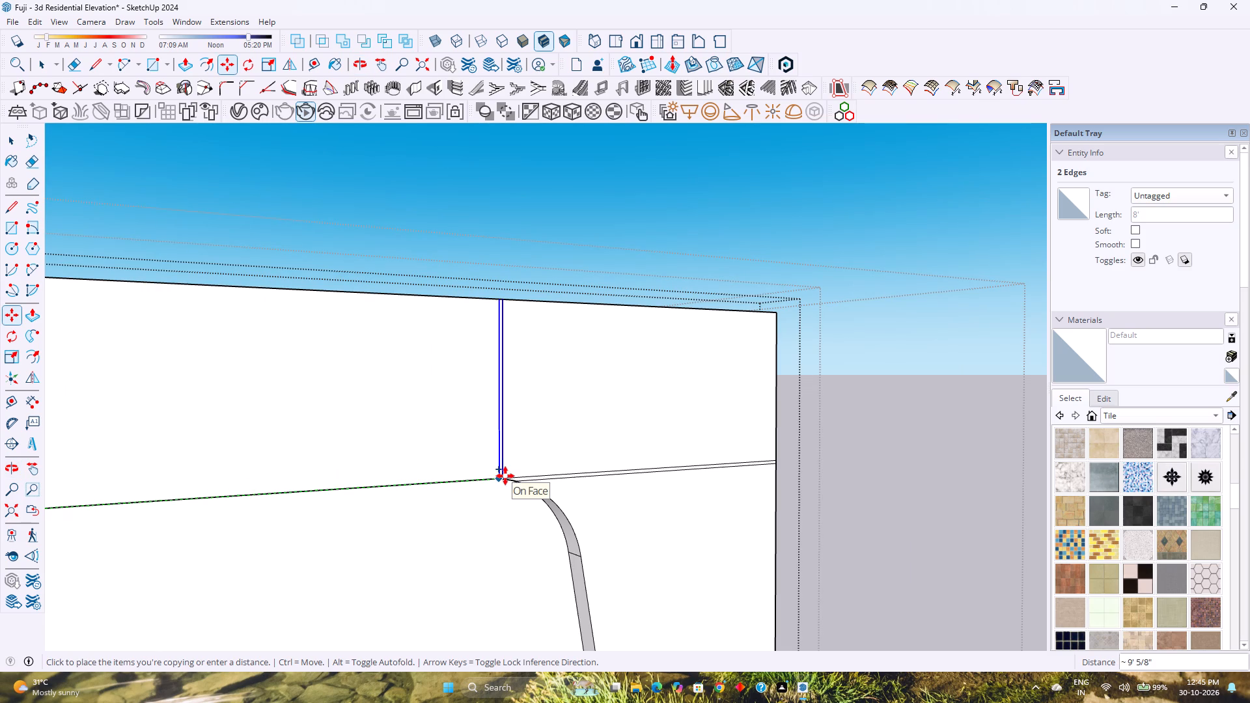
scroll(505, 476, "up", 7)
left_click(527, 476)
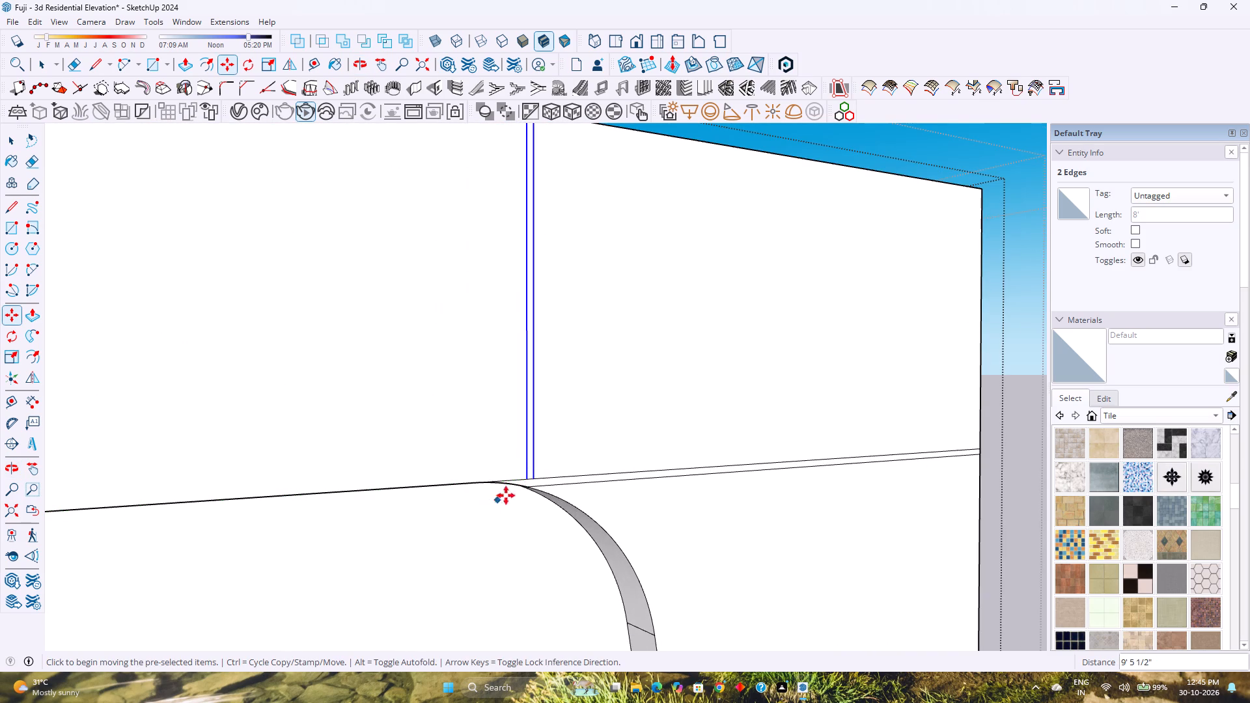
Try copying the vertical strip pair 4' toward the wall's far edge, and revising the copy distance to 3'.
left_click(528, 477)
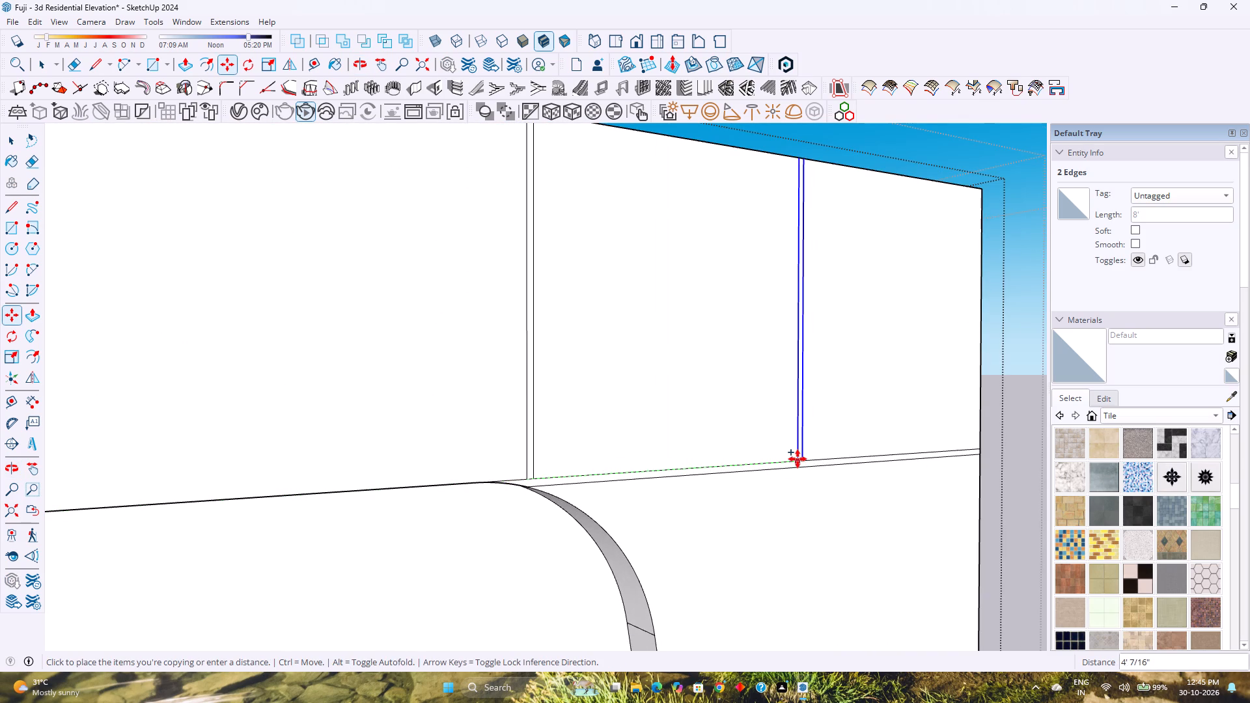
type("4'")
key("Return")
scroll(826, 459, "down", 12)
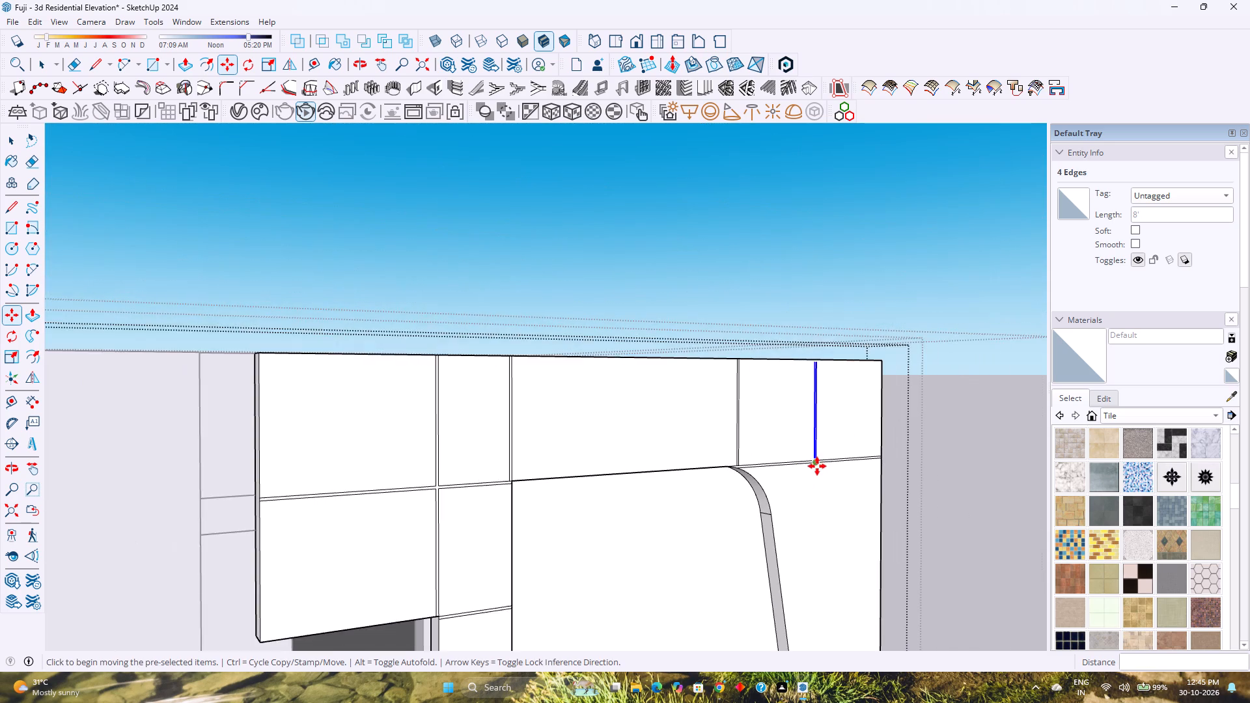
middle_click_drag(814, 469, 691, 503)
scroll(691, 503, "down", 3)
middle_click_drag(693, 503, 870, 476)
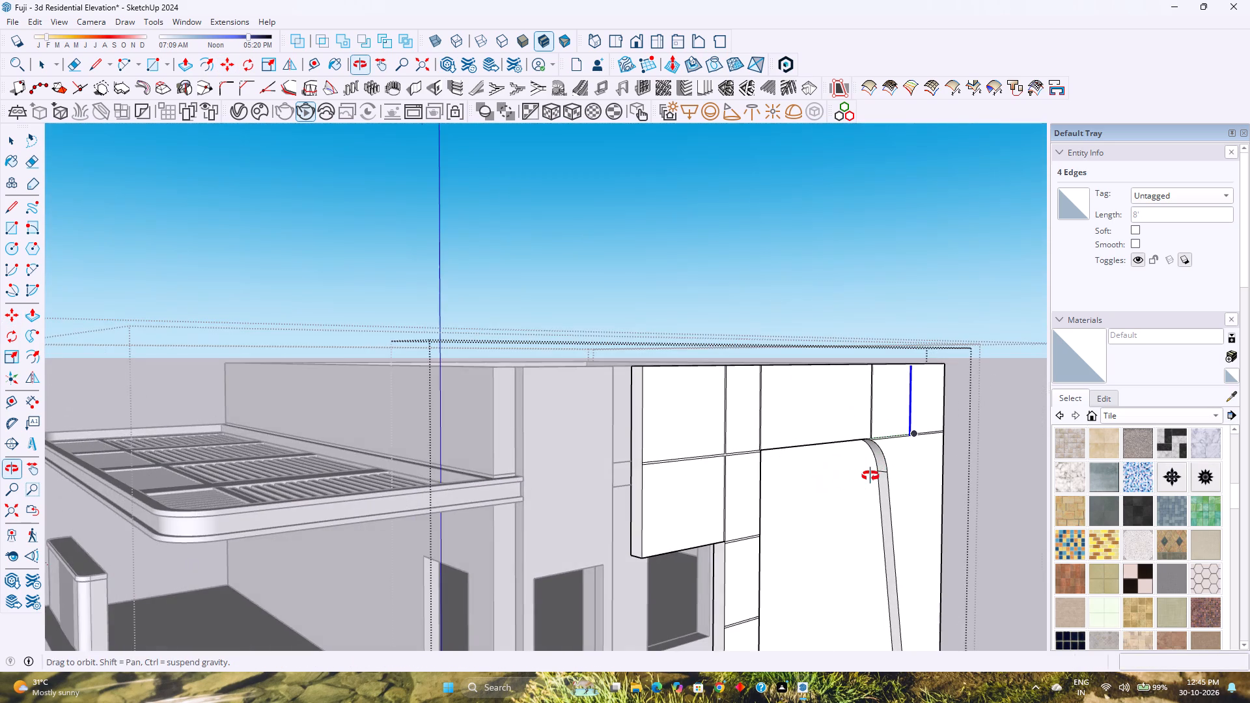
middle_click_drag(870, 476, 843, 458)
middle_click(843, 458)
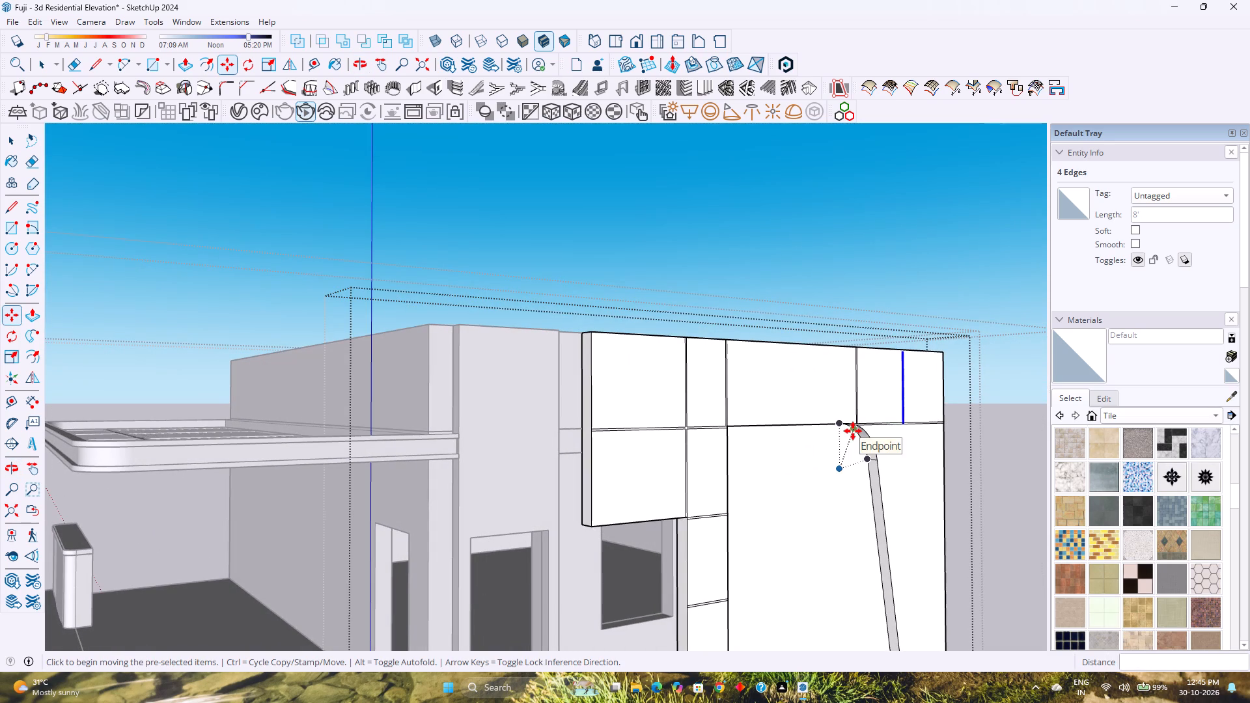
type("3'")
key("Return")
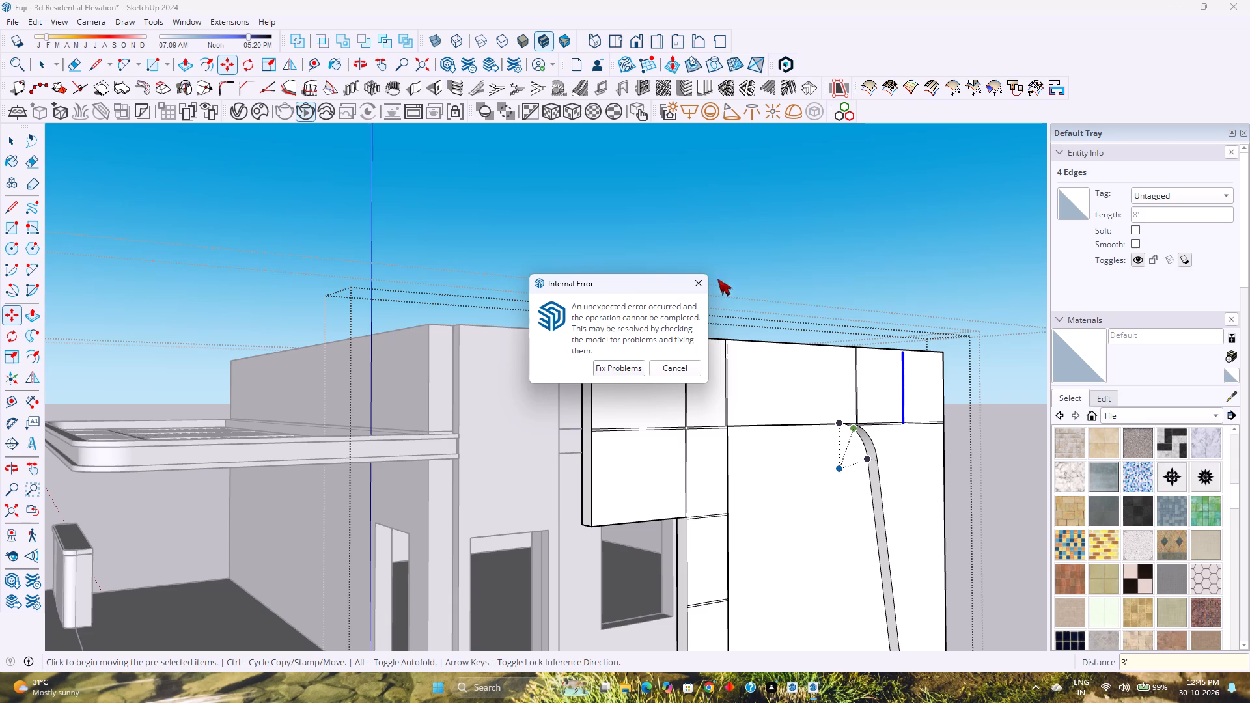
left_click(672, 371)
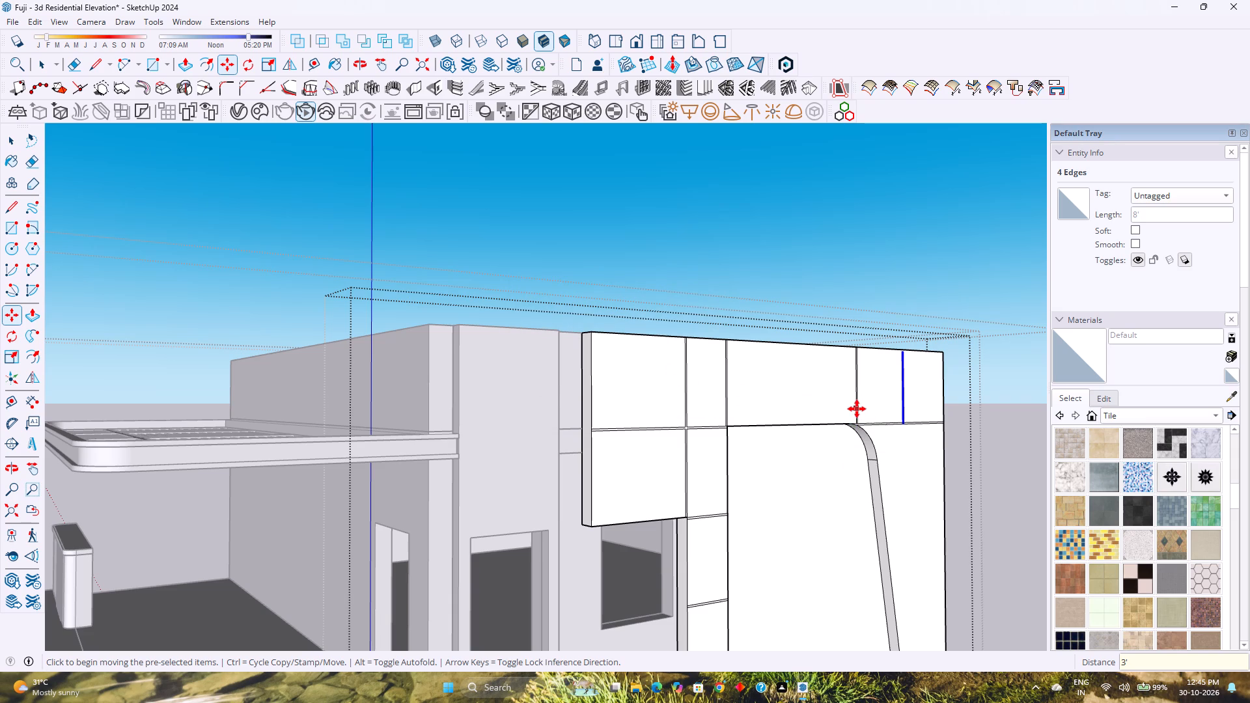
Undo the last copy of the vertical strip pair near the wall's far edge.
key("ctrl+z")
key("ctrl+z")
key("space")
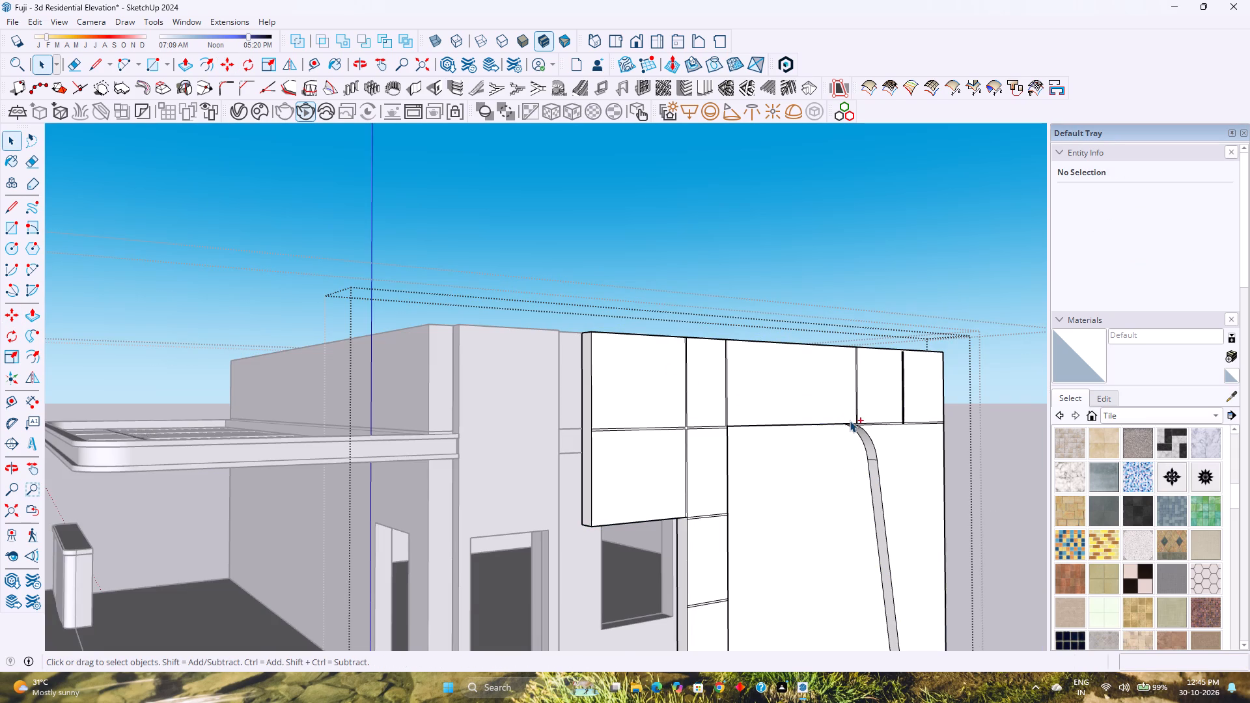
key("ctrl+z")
Copy the vertical strip pair by the panel's curved corner 3' toward the wall's far edge, and revise the distance to 3' 6".
scroll(858, 419, "up", 7)
key("space")
scroll(858, 419, "up", 11)
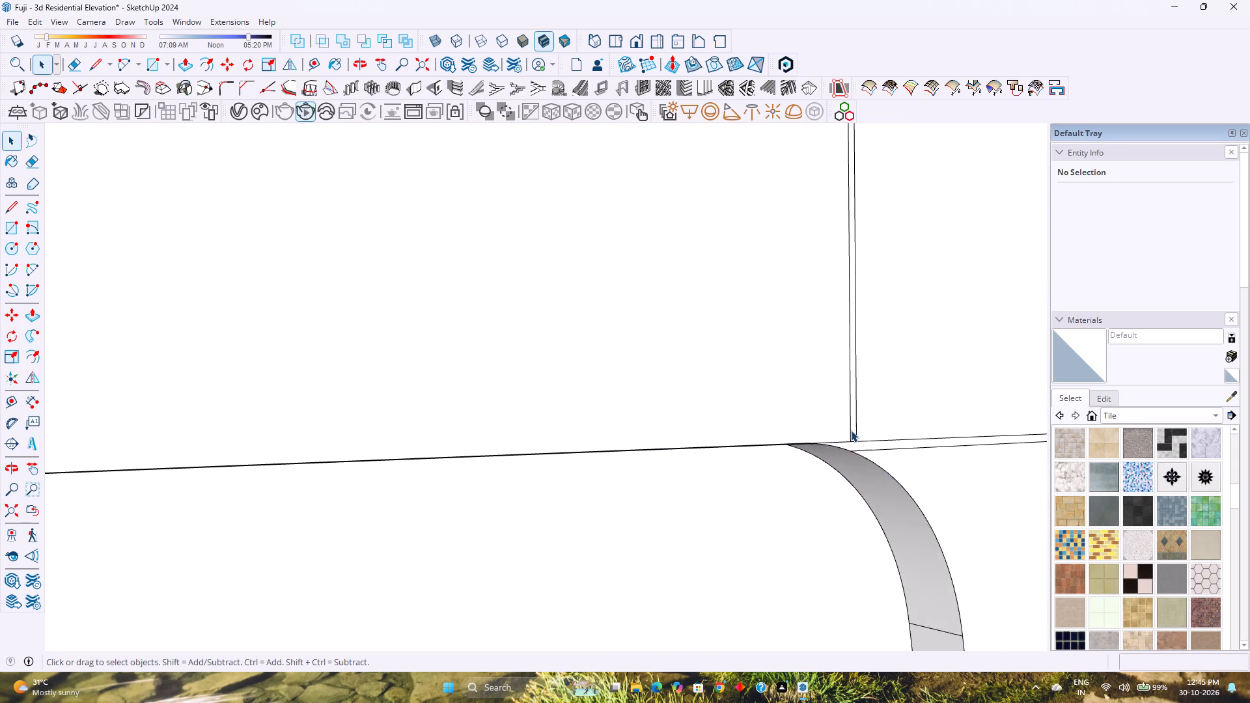
scroll(851, 430, "up", 5)
left_click(857, 436)
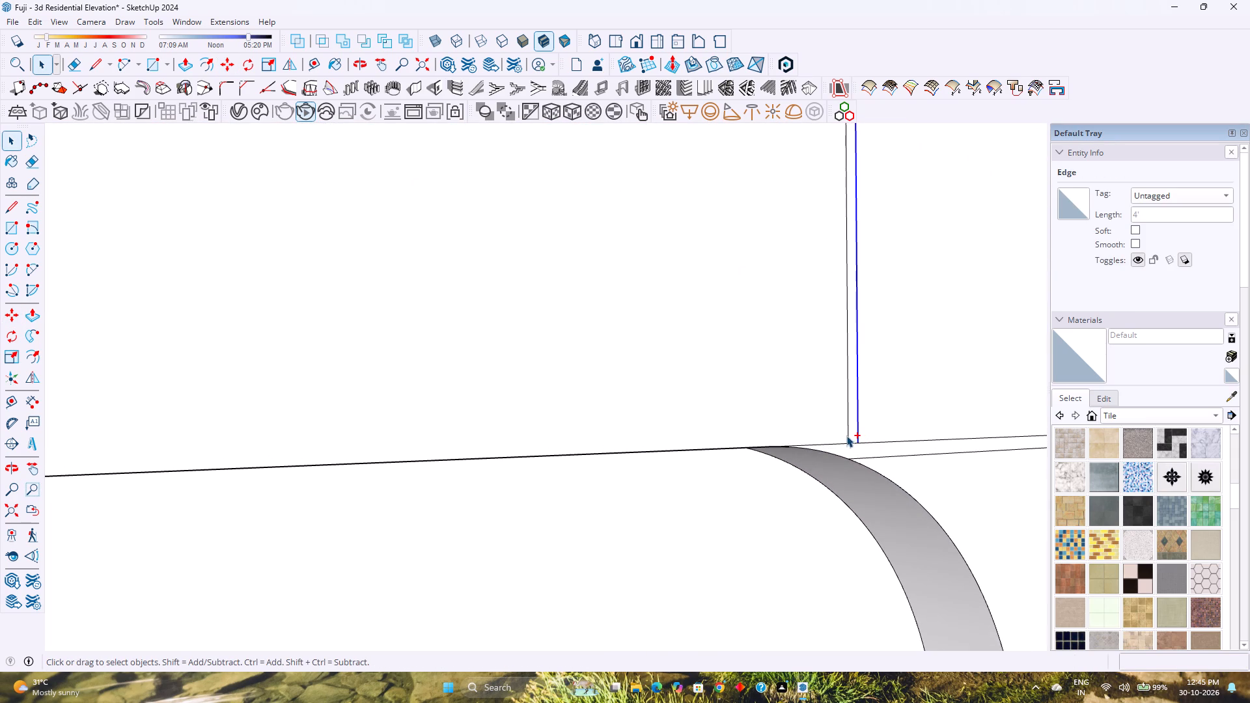
left_click(846, 435, "ctrl")
key("m")
left_click(844, 444)
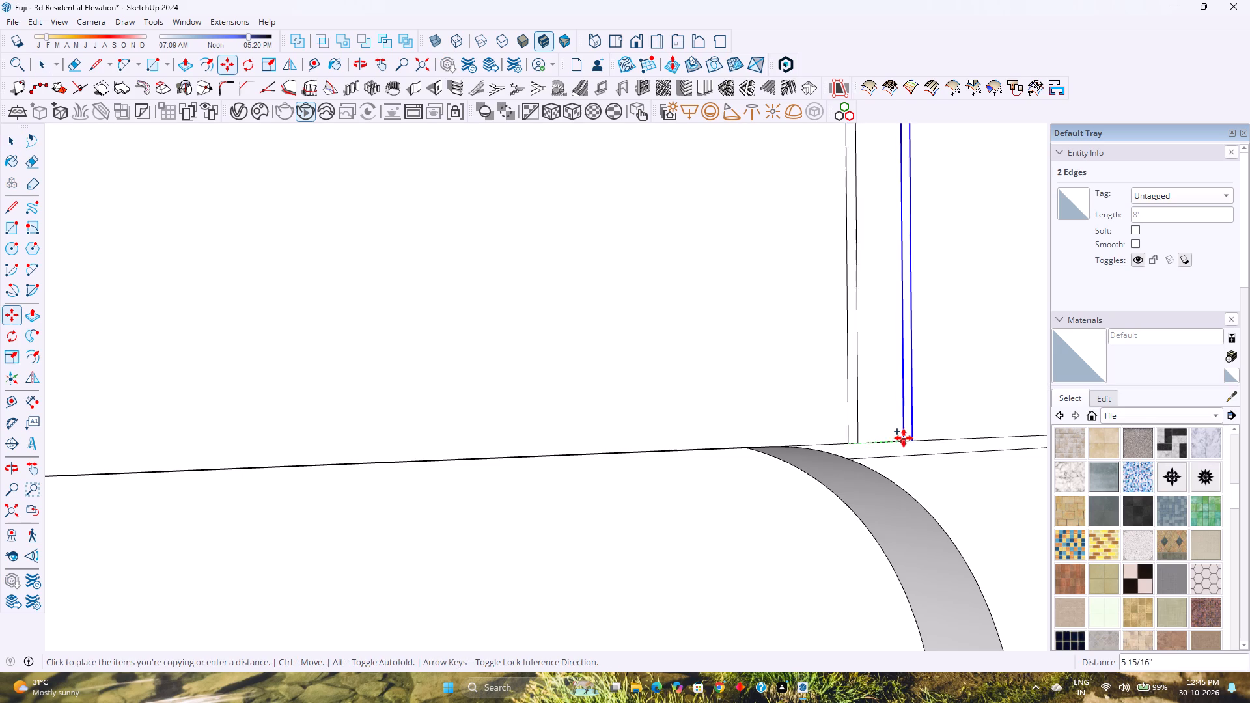
scroll(904, 438, "down", 8)
middle_click_drag(904, 438, 790, 447, "shift")
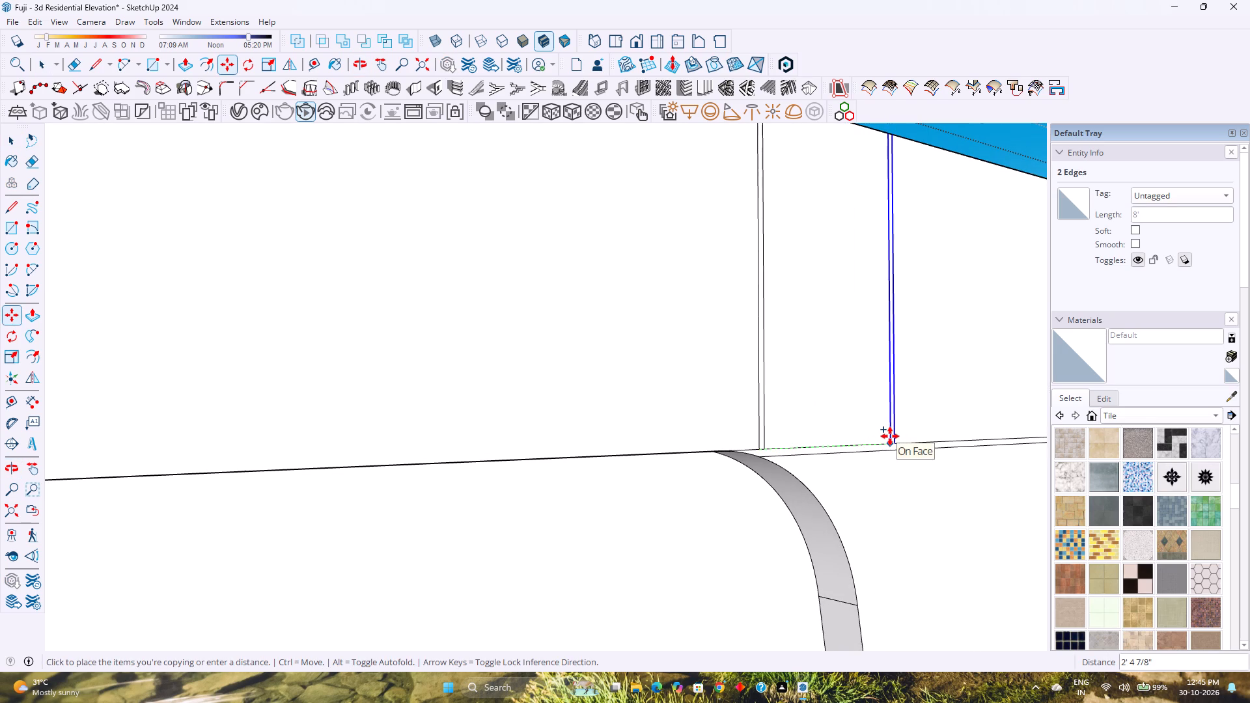
key("Left")
type("3'")
key("Return")
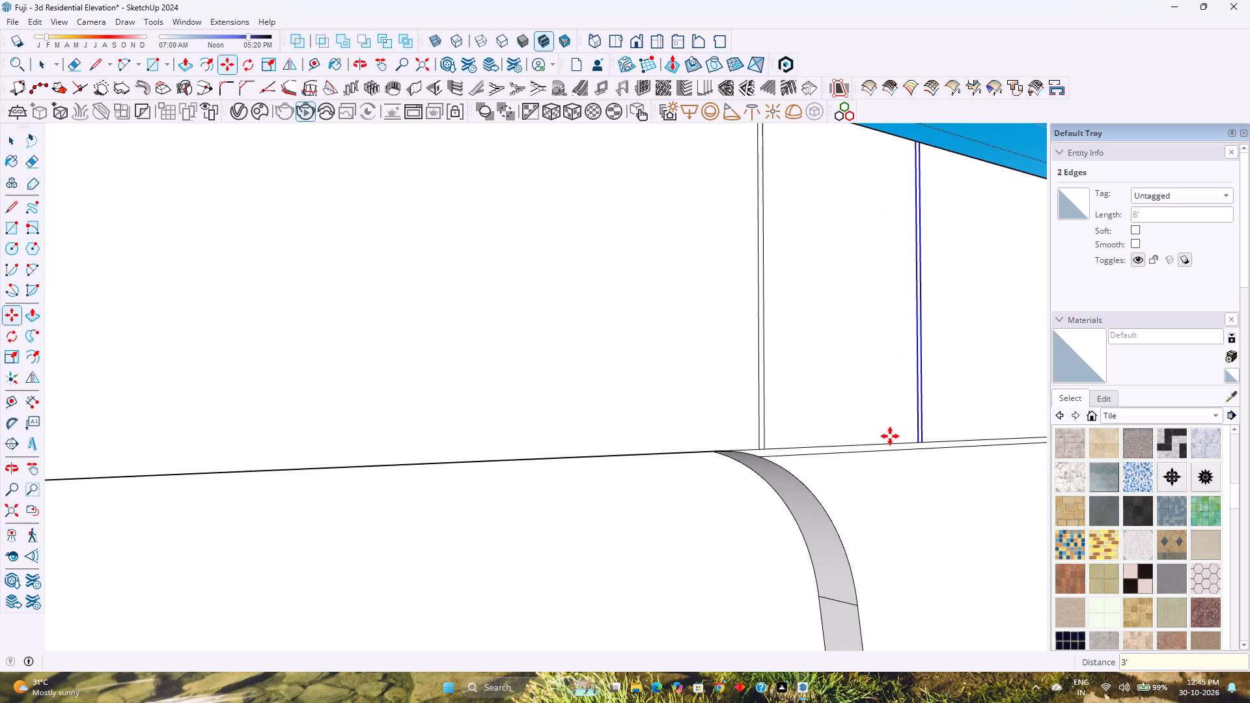
scroll(891, 445, "down", 9)
type("3'6\"")
key("Return")
Erase the short horizontal edge segments closing the bottom of the two vertical strips where they meet the horizontal strip.
key("e")
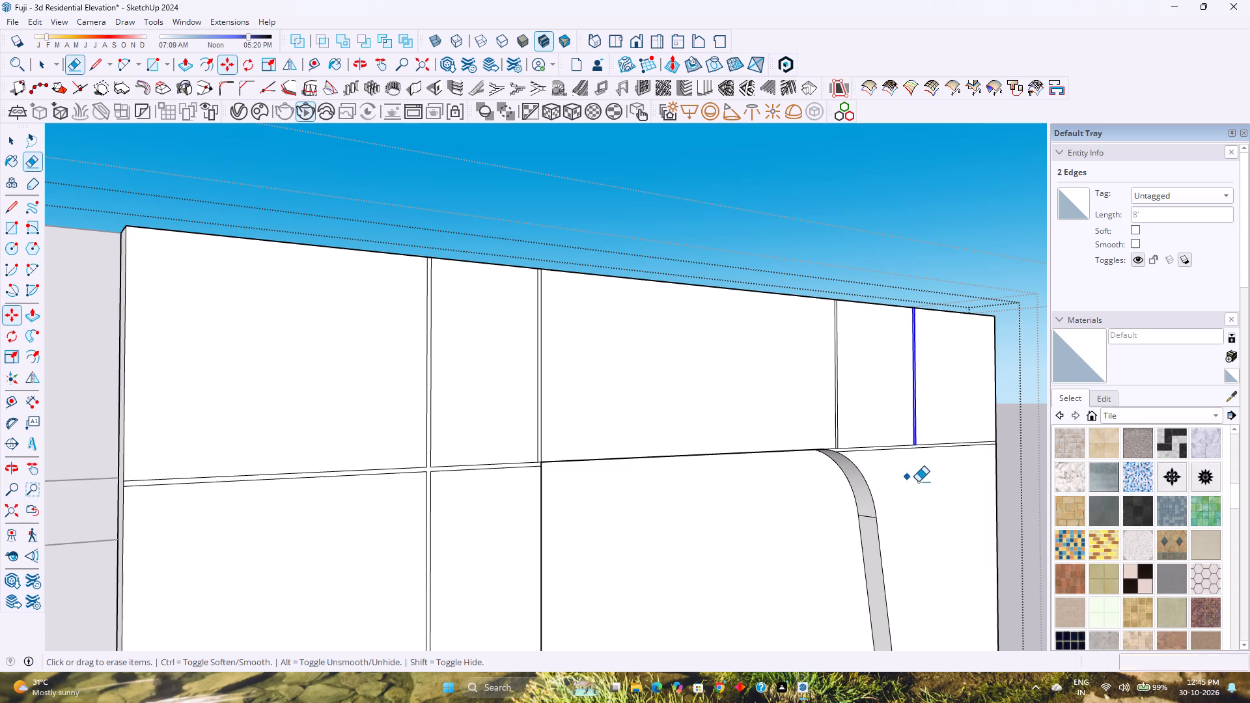
scroll(779, 429, "up", 2)
scroll(891, 463, "up", 15)
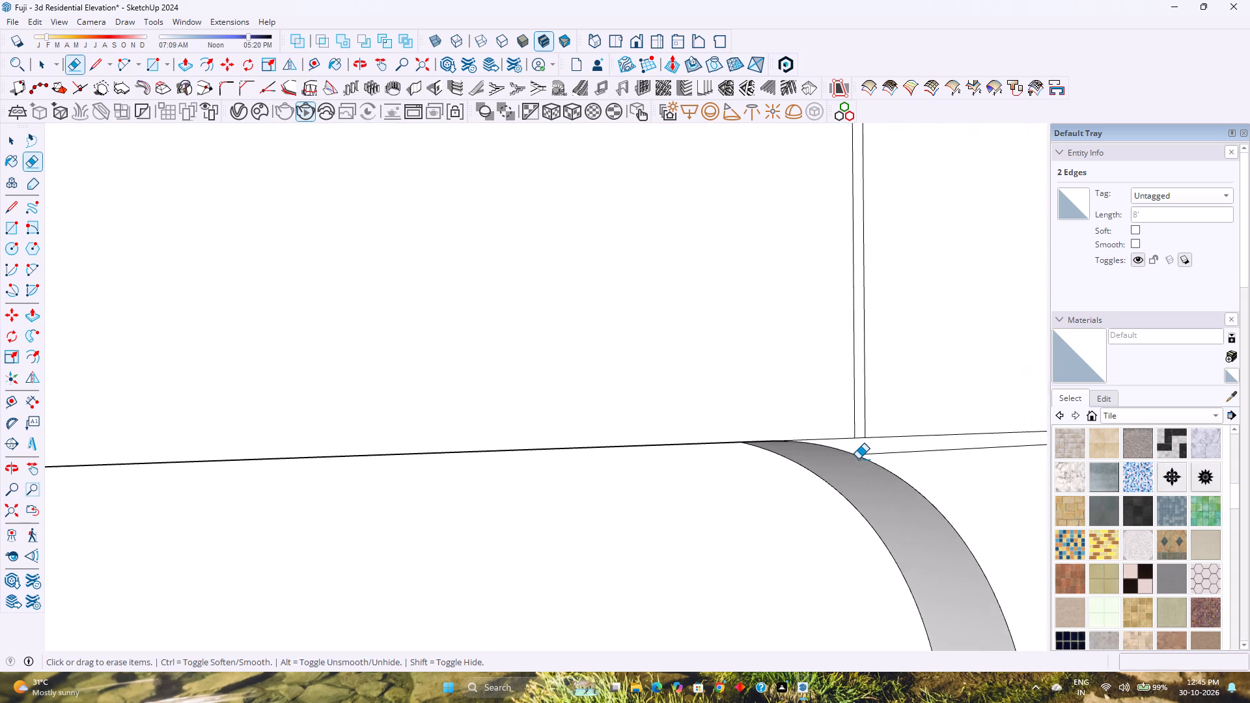
scroll(858, 459, "up", 3)
left_click(863, 429)
scroll(829, 443, "down", 13)
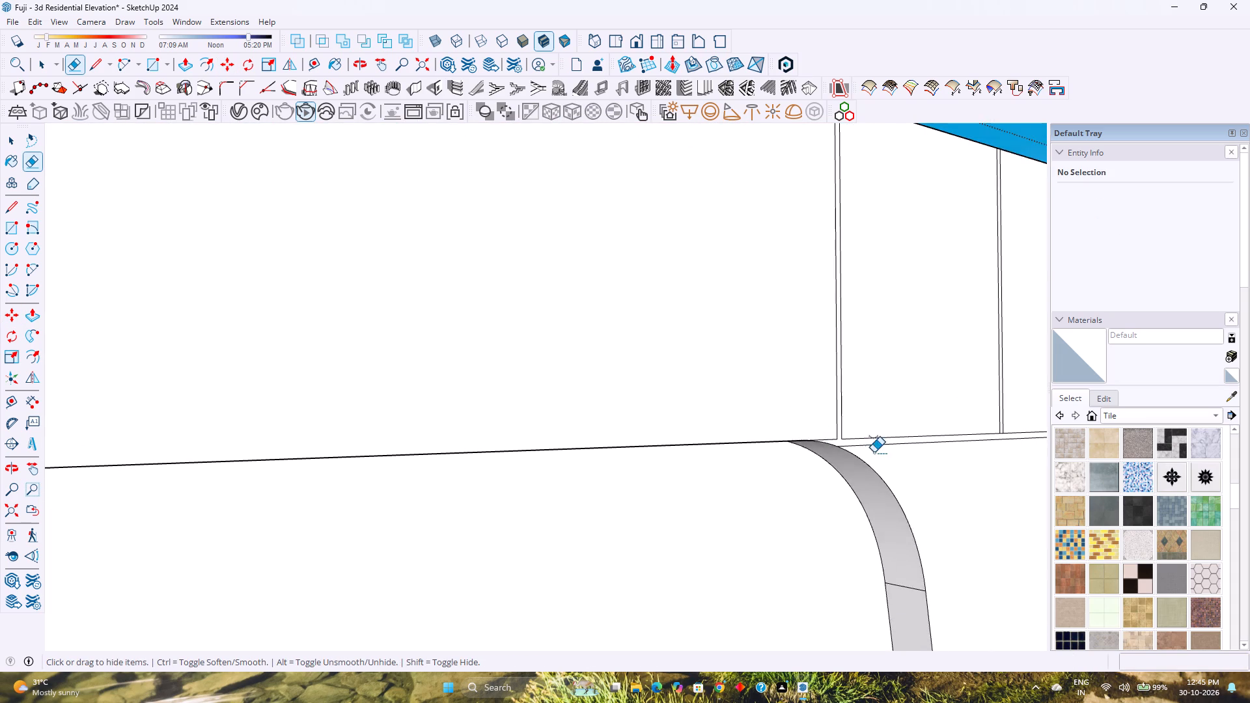
middle_click_drag(866, 455, 214, 502, "shift")
middle_click(214, 502, "shift")
scroll(444, 482, "up", 9)
left_click(440, 460)
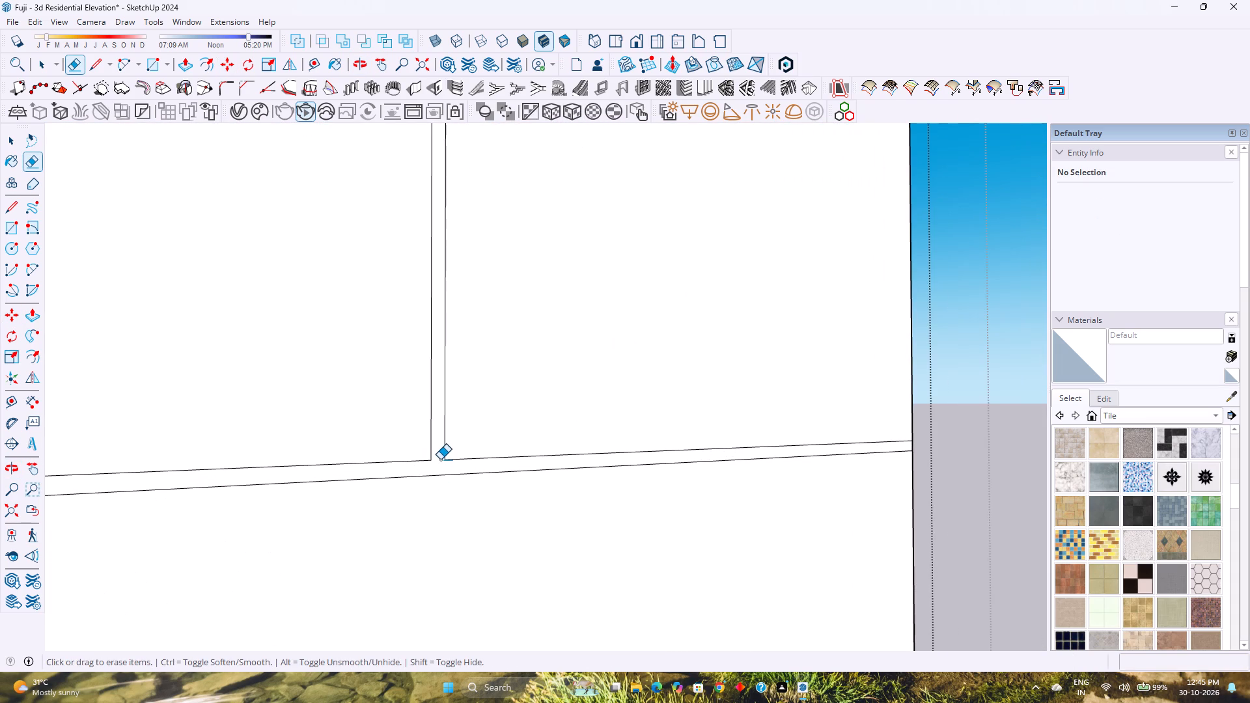
Place a vertical guide in line with the outermost vertical strip's edge on the panel side, running down past the horizontal strip.
scroll(440, 460, "down", 20)
scroll(440, 460, "down", 8)
middle_click_drag(391, 501, 456, 437, "shift")
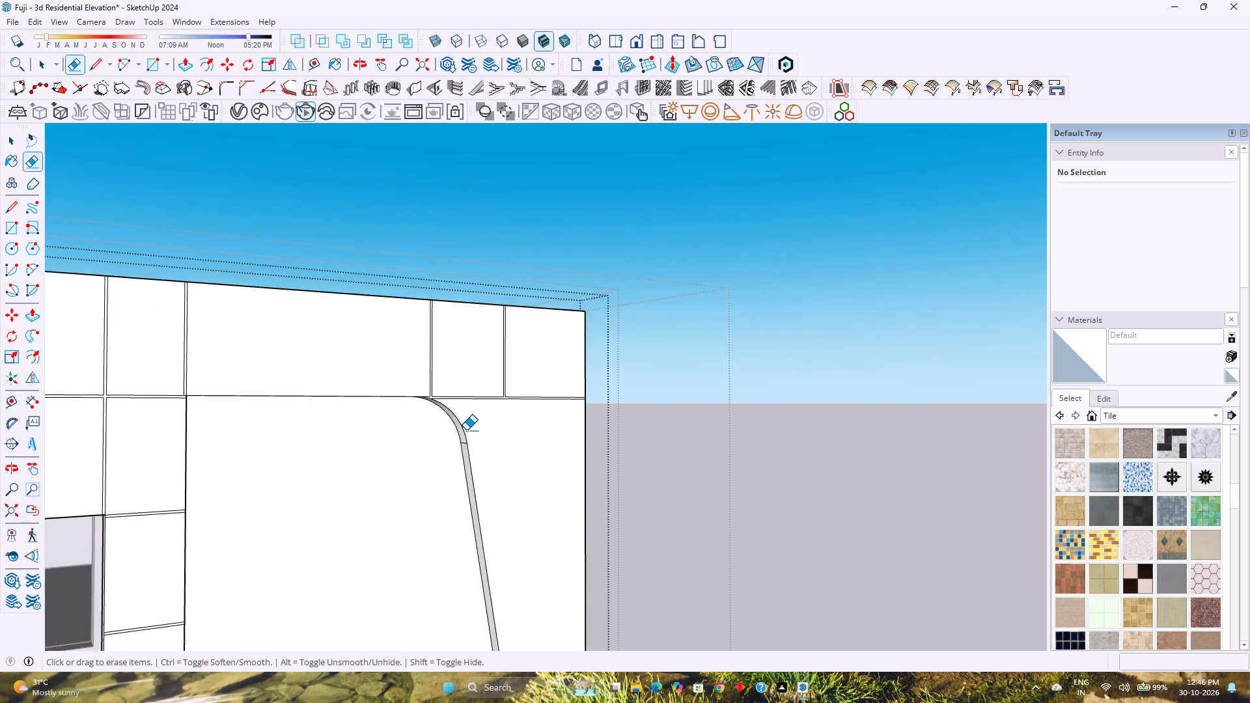
scroll(466, 430, "down", 10)
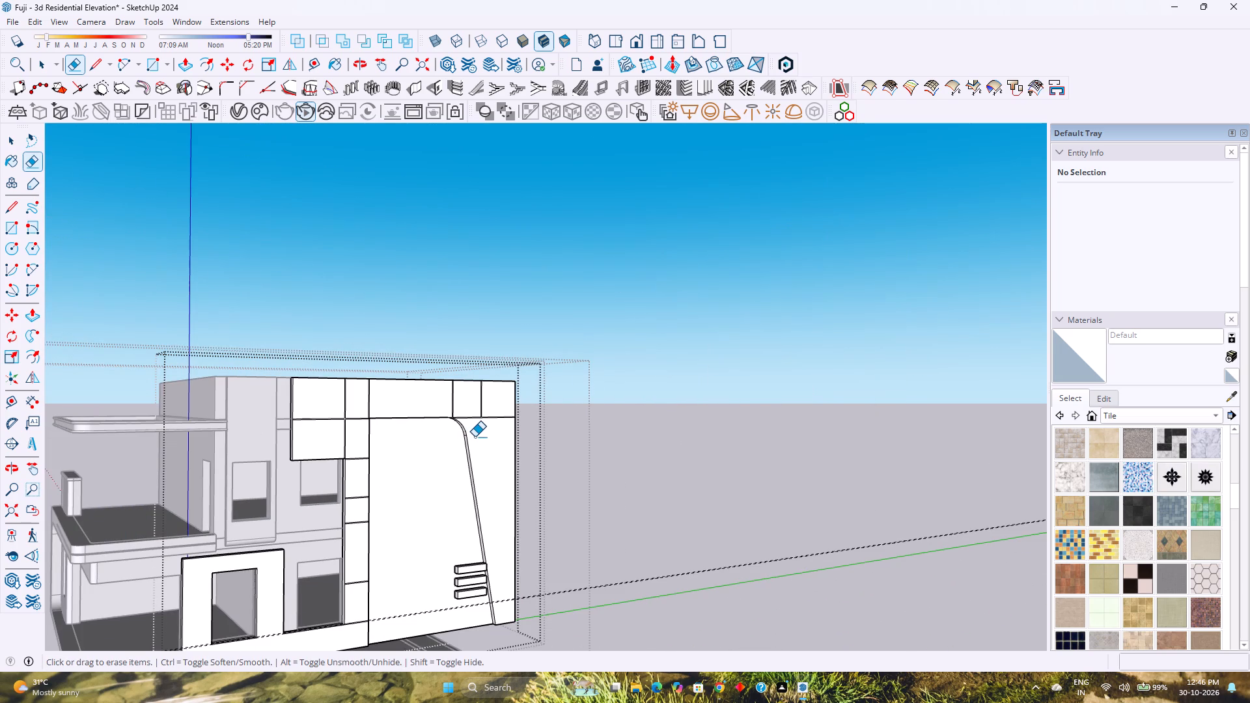
middle_click_drag(490, 450, 411, 447)
middle_click(411, 447)
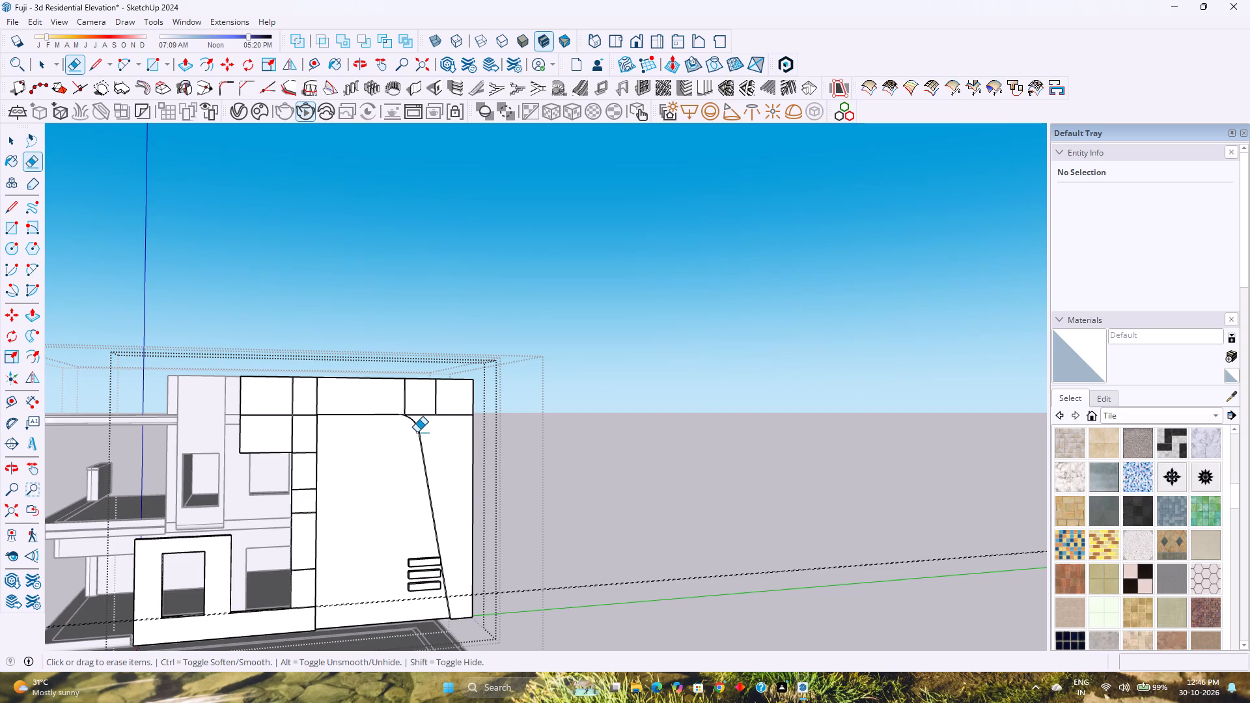
scroll(445, 458, "up", 9)
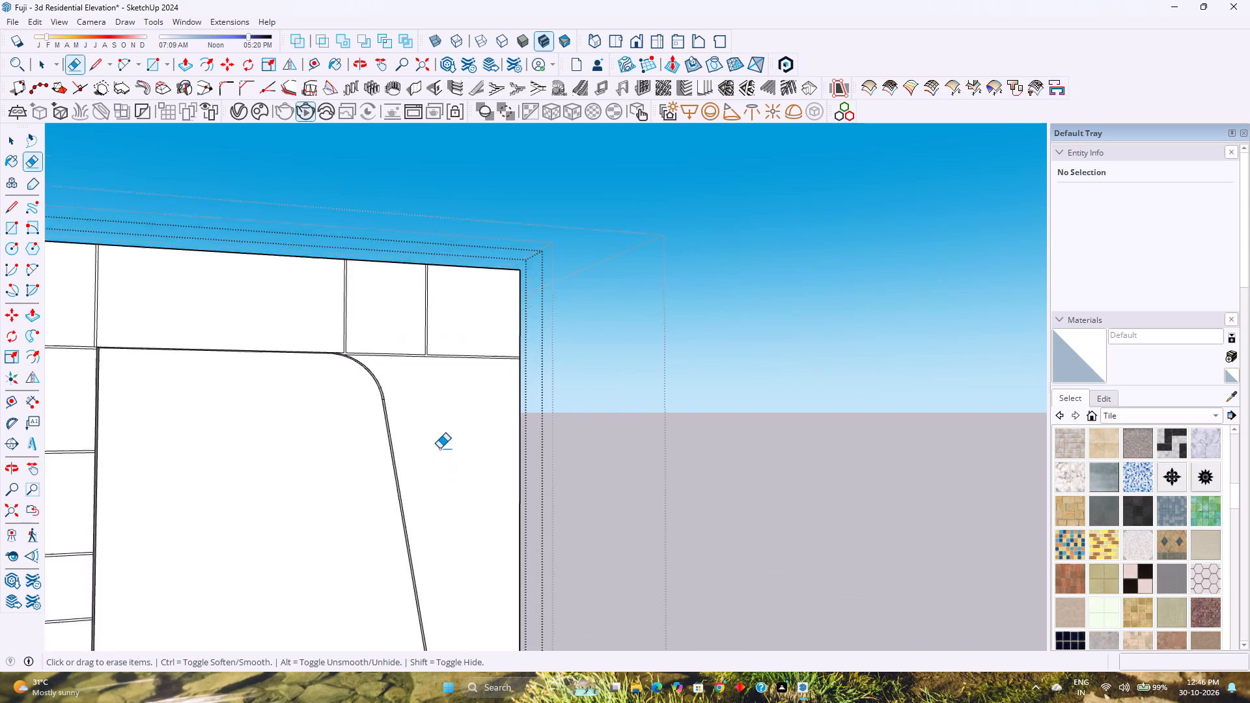
scroll(439, 448, "up", 5)
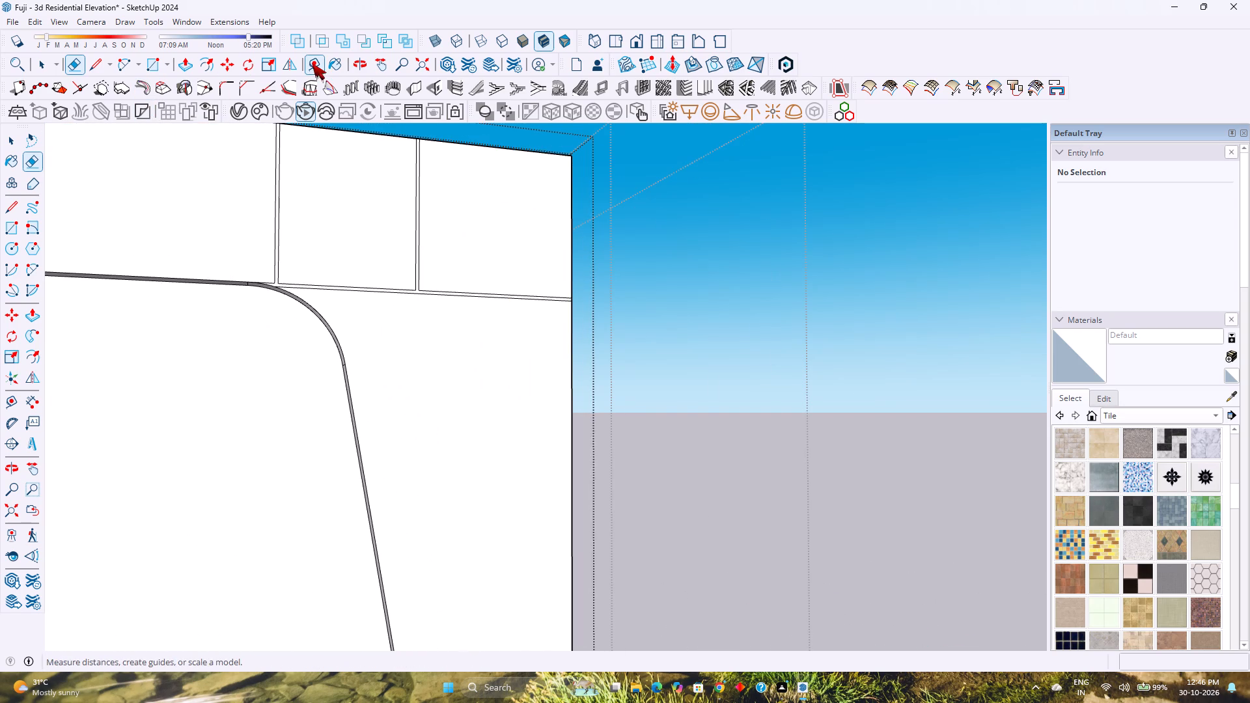
left_click(312, 63)
left_click(422, 274)
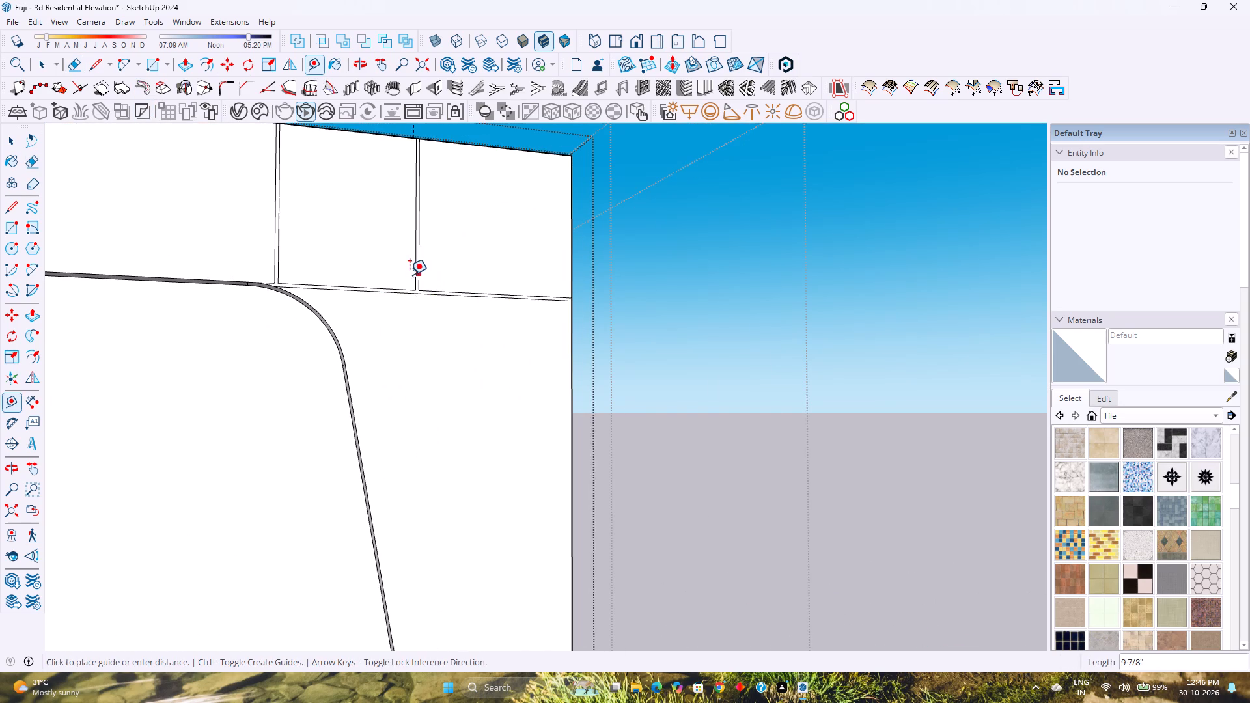
scroll(411, 278, "up", 7)
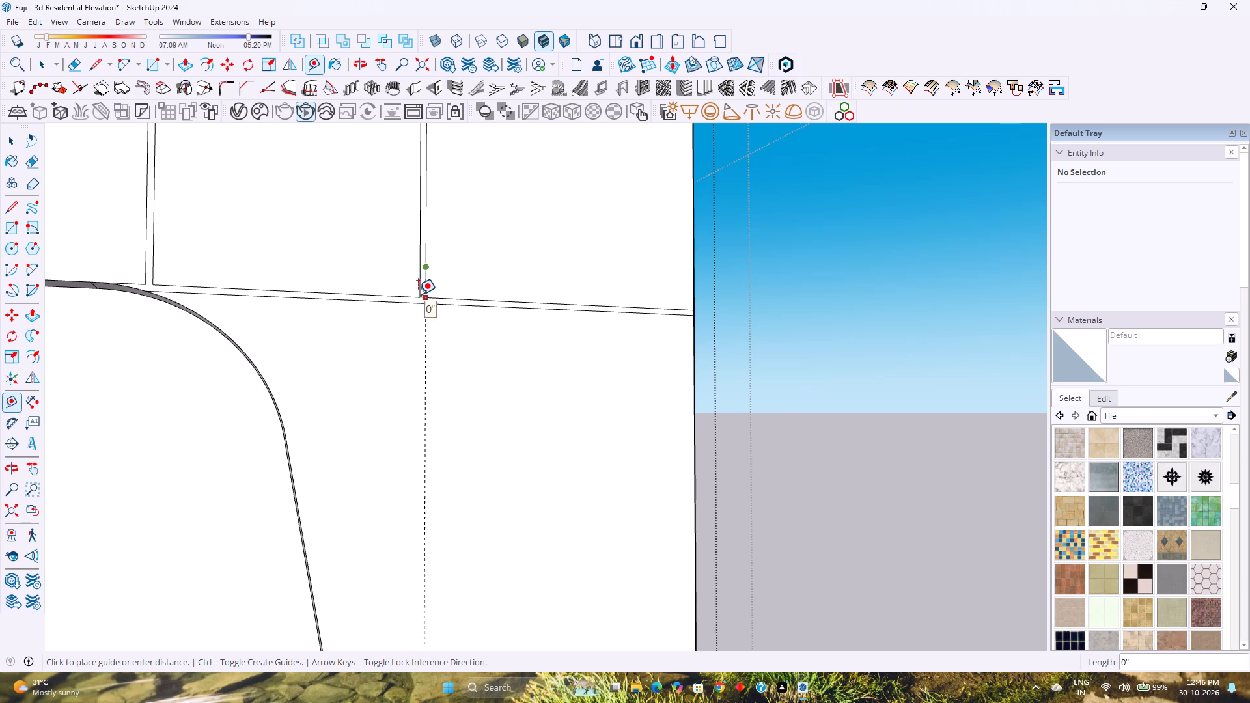
scroll(415, 296, "up", 1)
left_click(415, 296)
Draw a vertical line about 12' 1 5/8" long from the horizontal strip's lower edge along the guide to the panel's slanted edge.
scroll(415, 299, "down", 11)
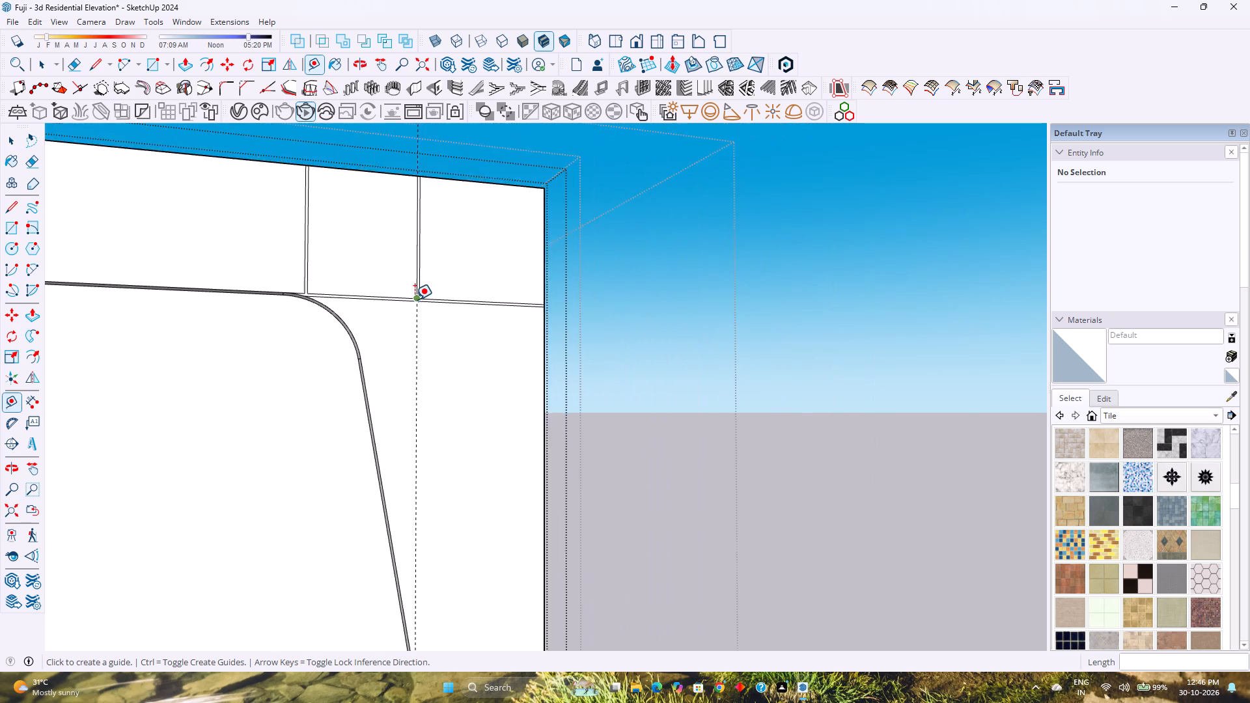
scroll(415, 299, "down", 8)
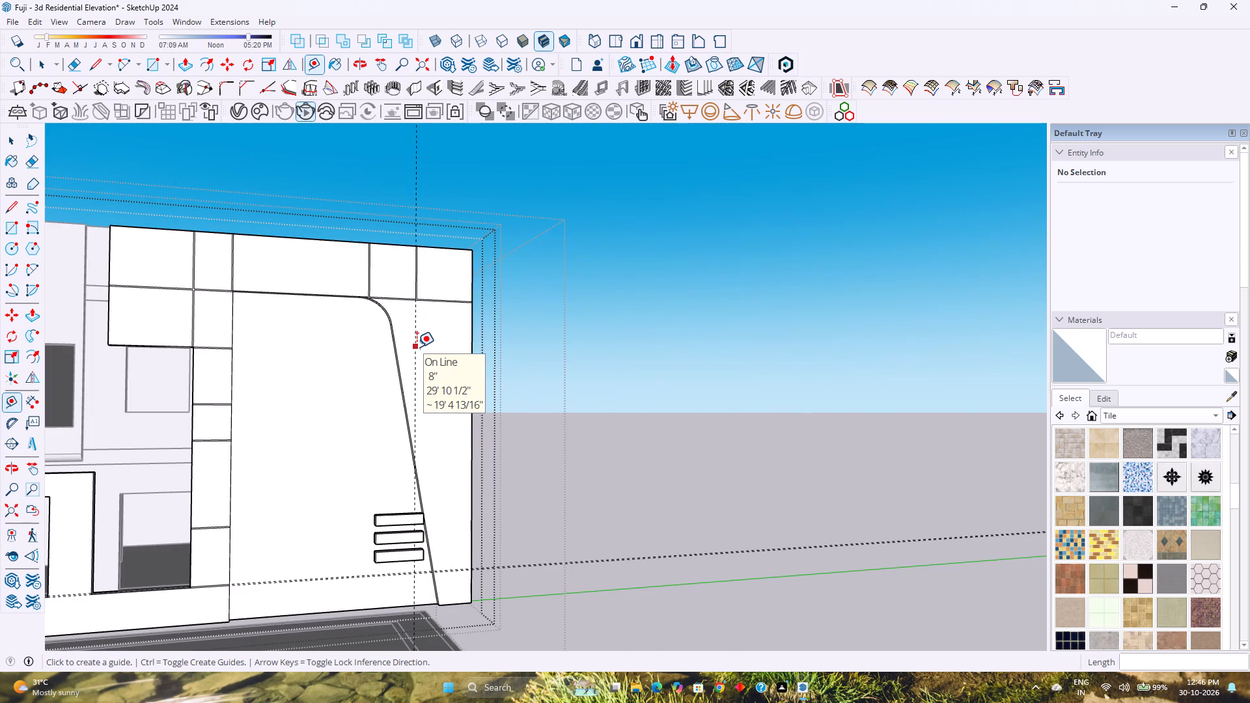
left_click(90, 70)
scroll(389, 339, "up", 8)
scroll(421, 278, "up", 2)
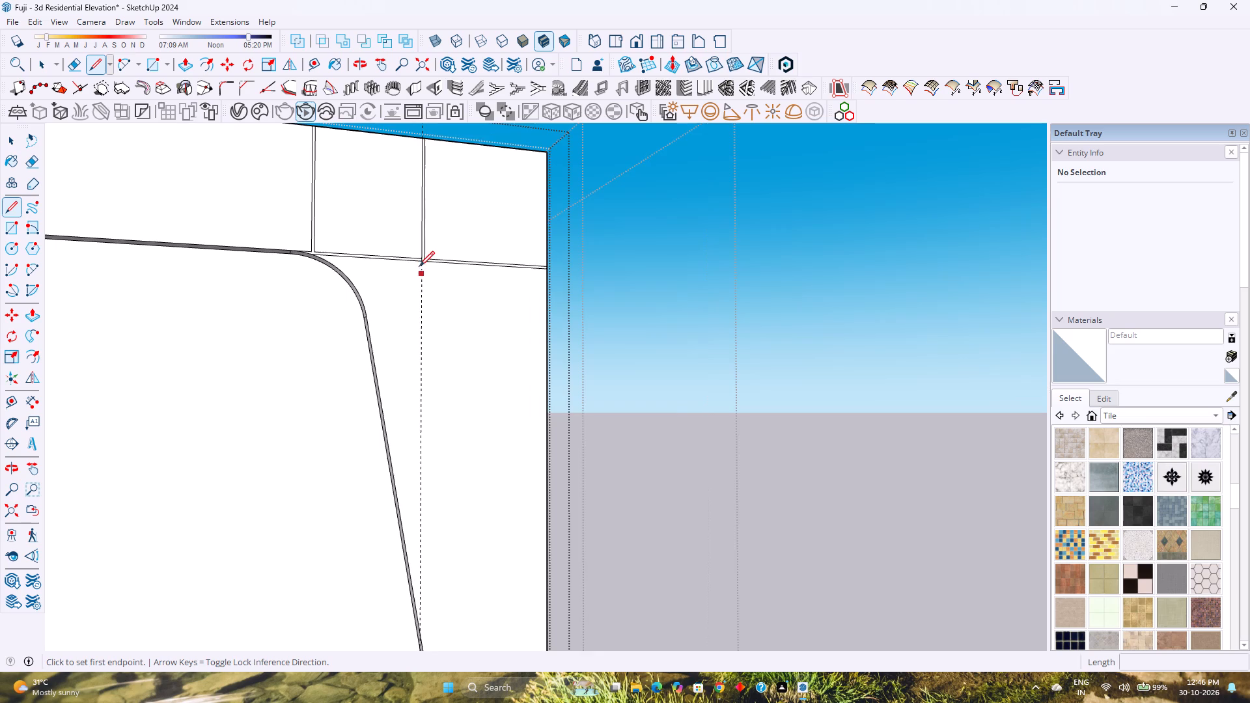
scroll(419, 266, "up", 15)
left_click(426, 260)
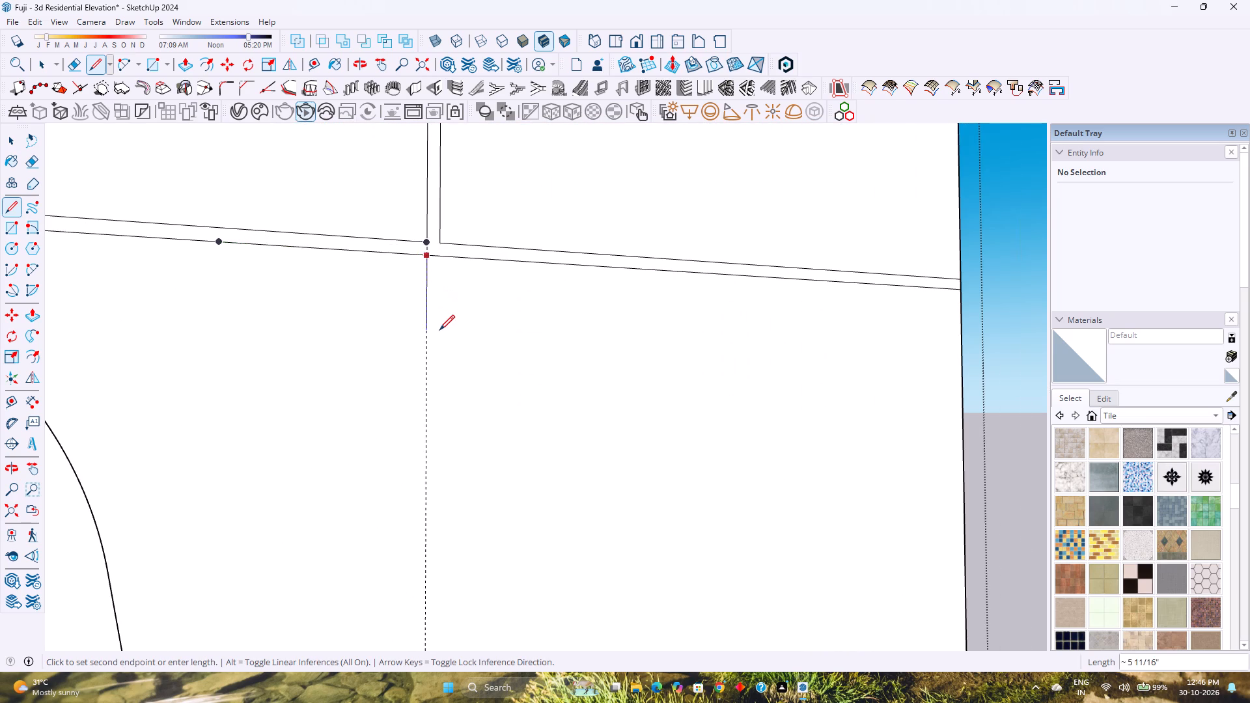
scroll(439, 330, "down", 11)
key("Up")
scroll(426, 350, "down", 3)
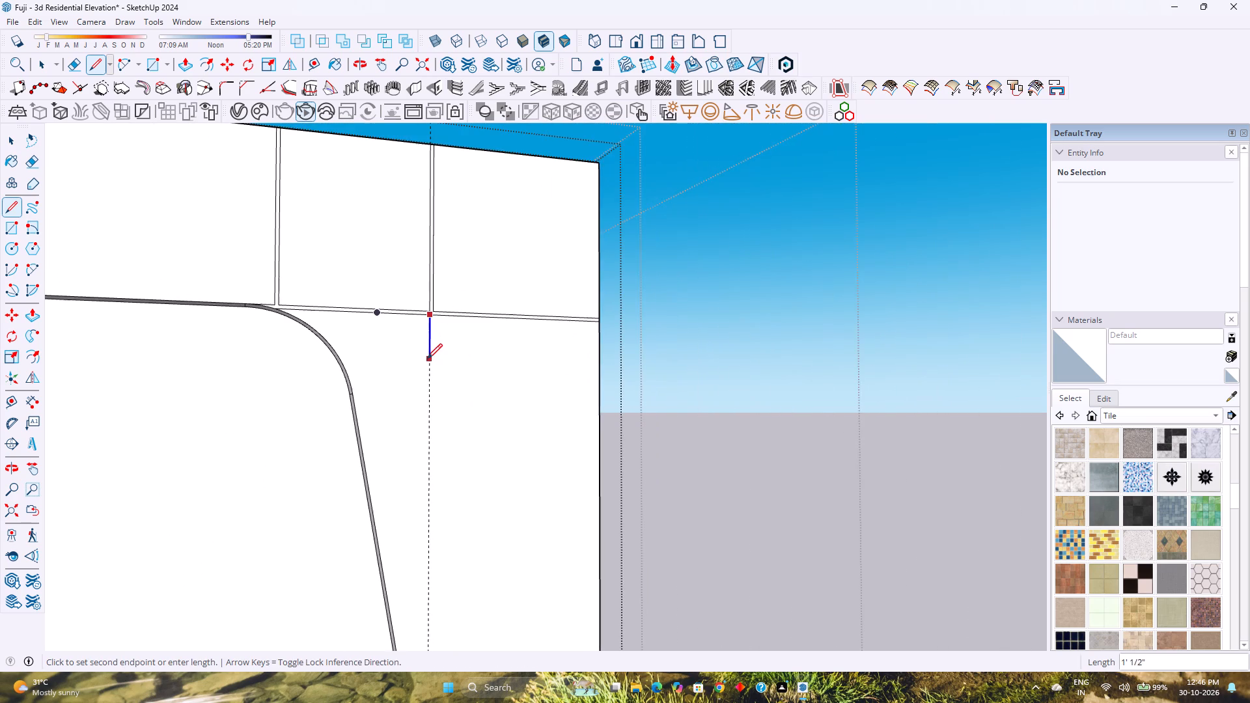
scroll(427, 359, "down", 6)
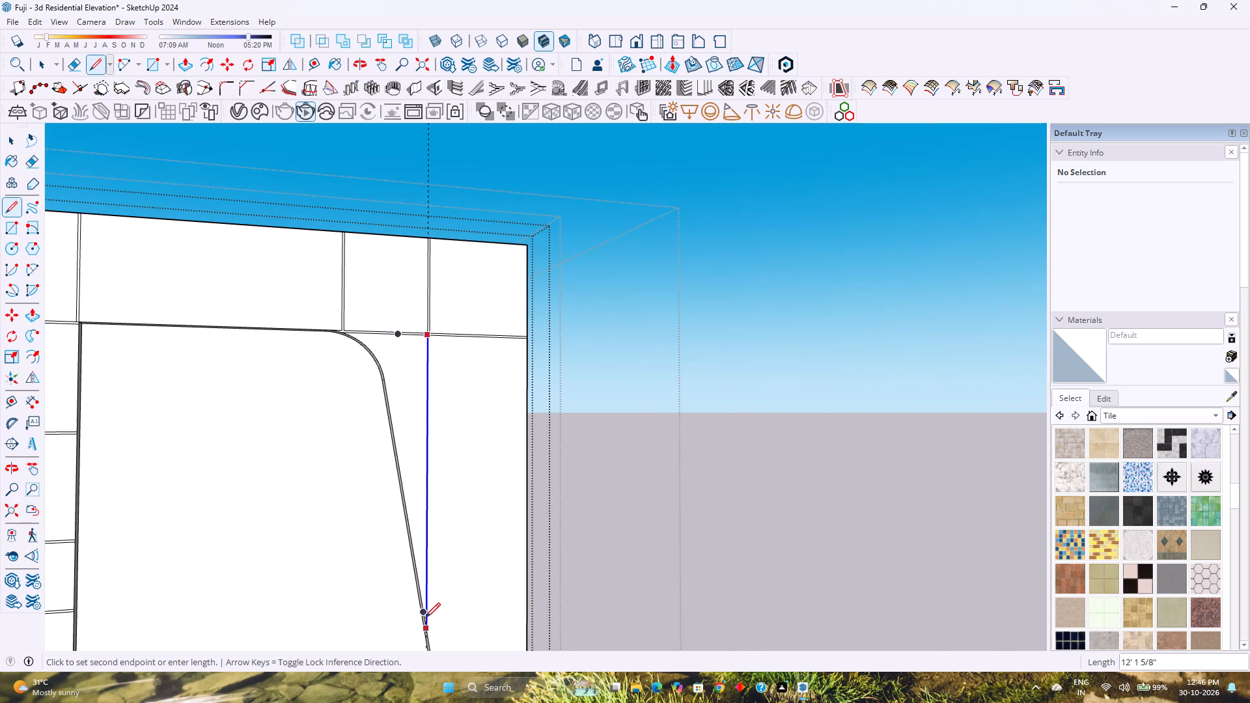
left_click(424, 634)
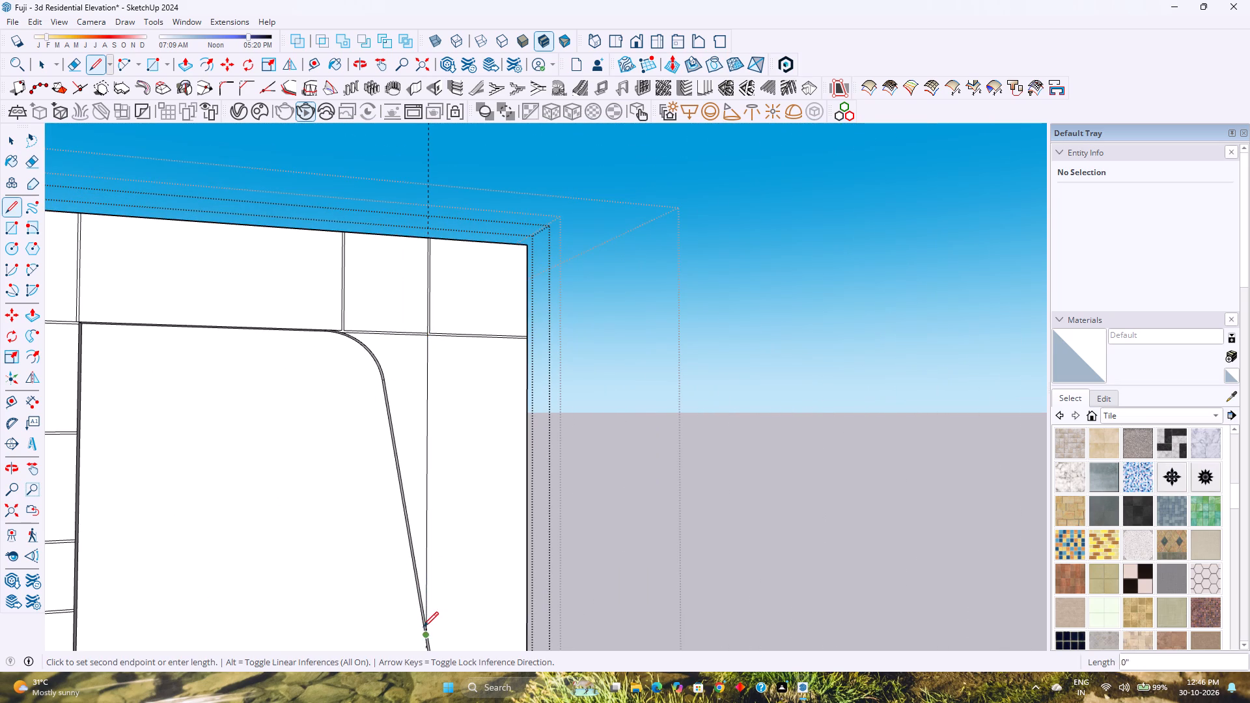
Copy the new vertical line 1" toward the wall's far edge to form the strip's second edge.
key("space")
left_click(427, 538)
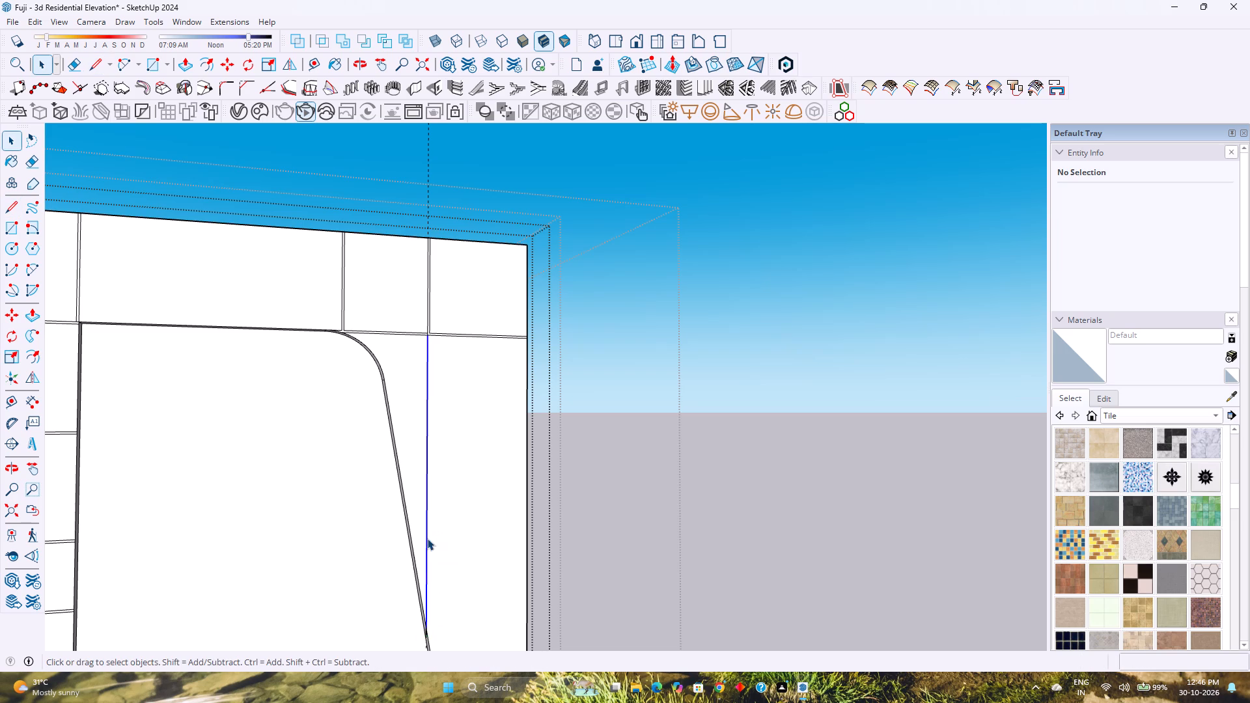
key("m")
left_click(427, 535)
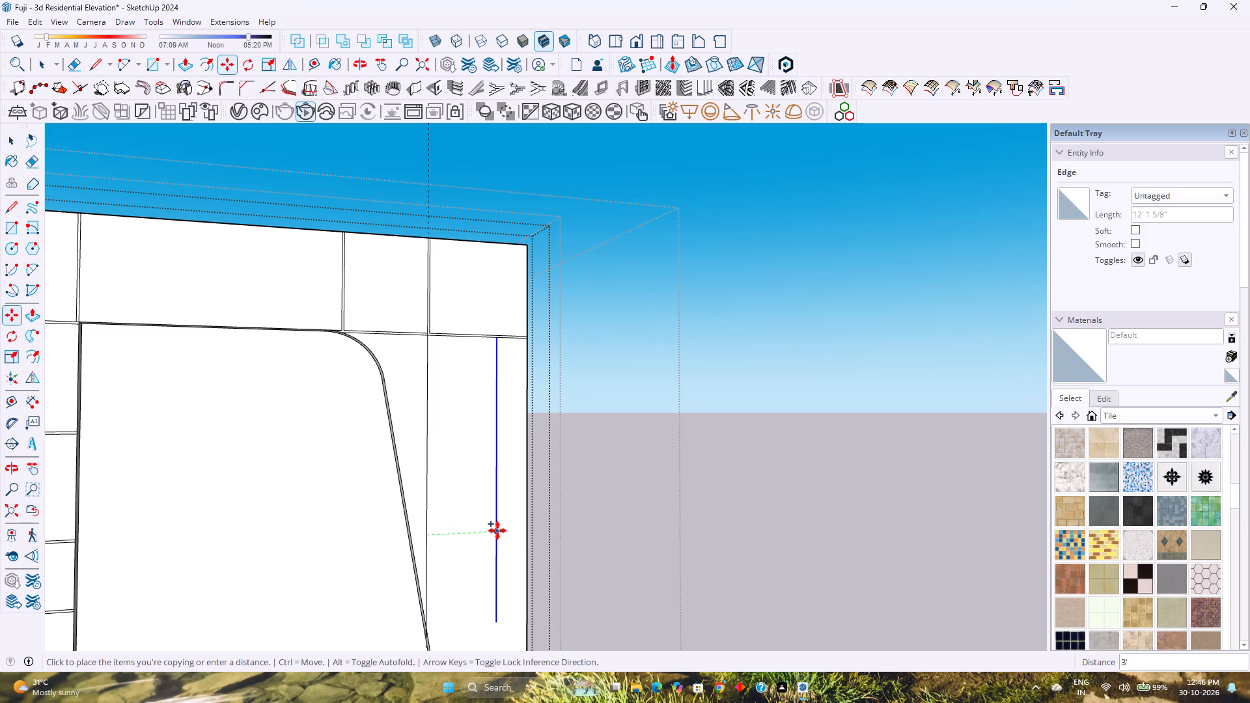
key("Left")
key("1")
key("Return")
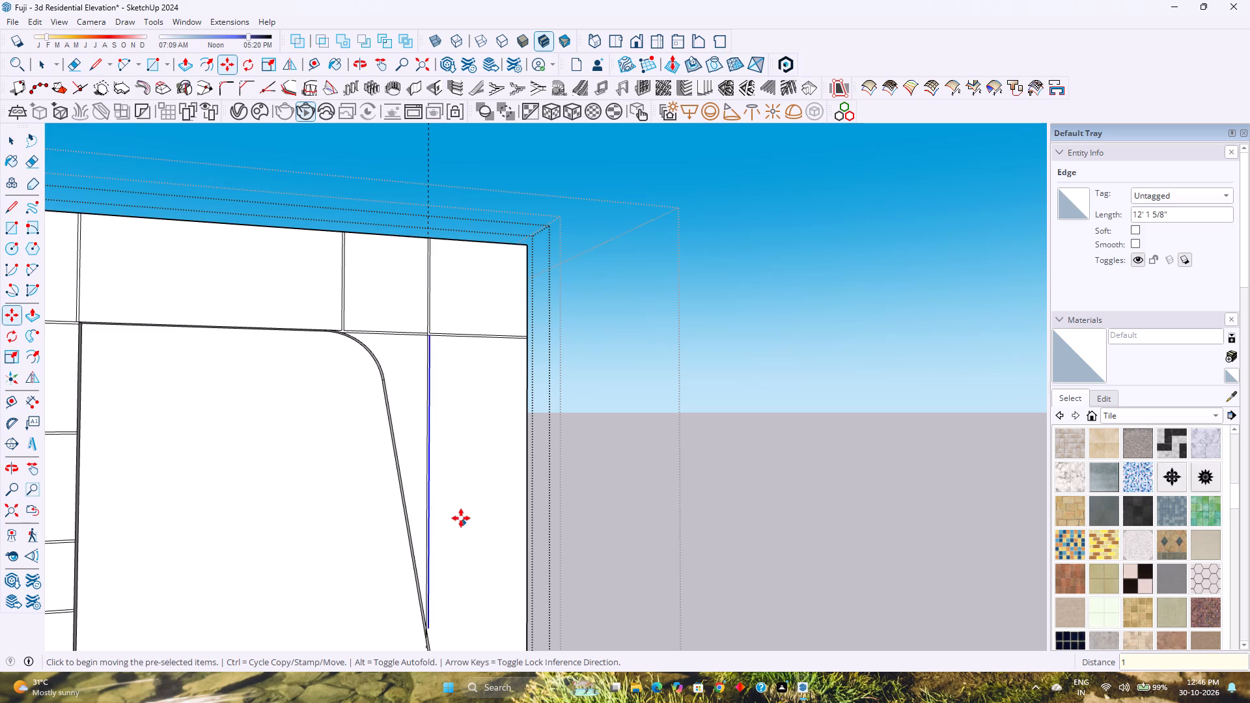
Erase the horizontal strip's short lower edge segment between the two new vertical lines to open the strip junction.
scroll(458, 508, "down", 4)
scroll(378, 374, "up", 8)
key("e")
scroll(462, 424, "up", 4)
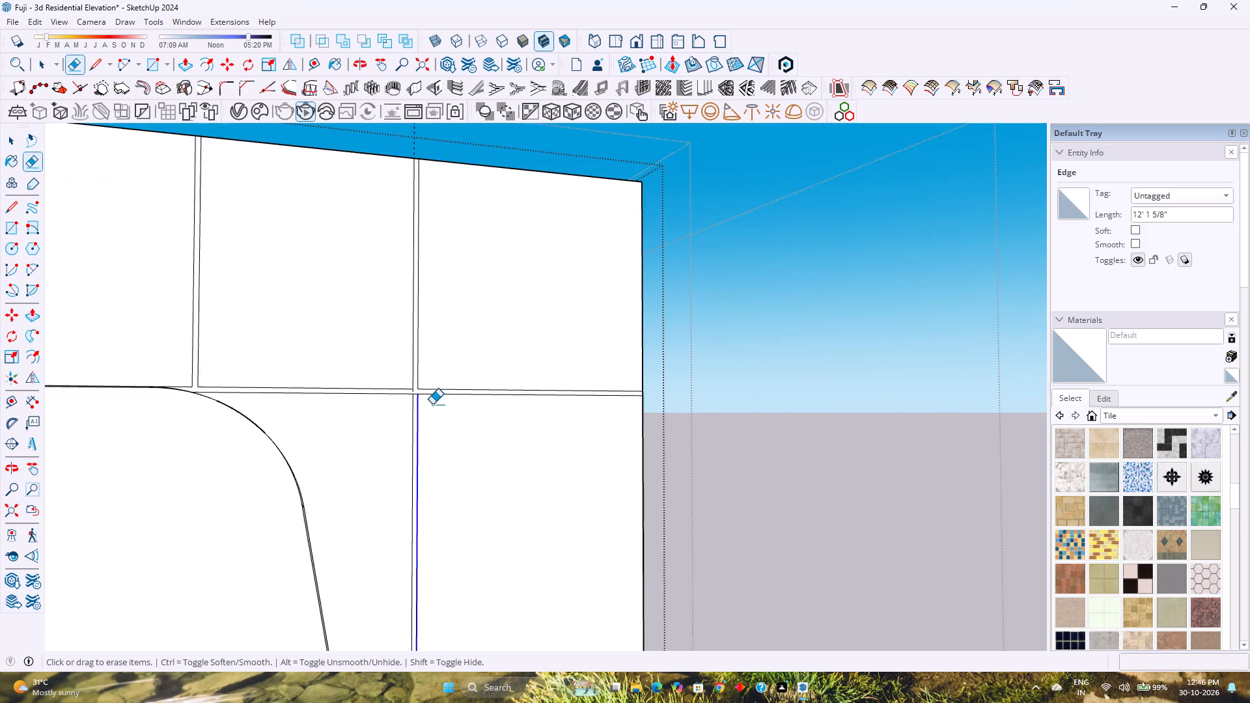
scroll(432, 404, "up", 11)
left_click(396, 376)
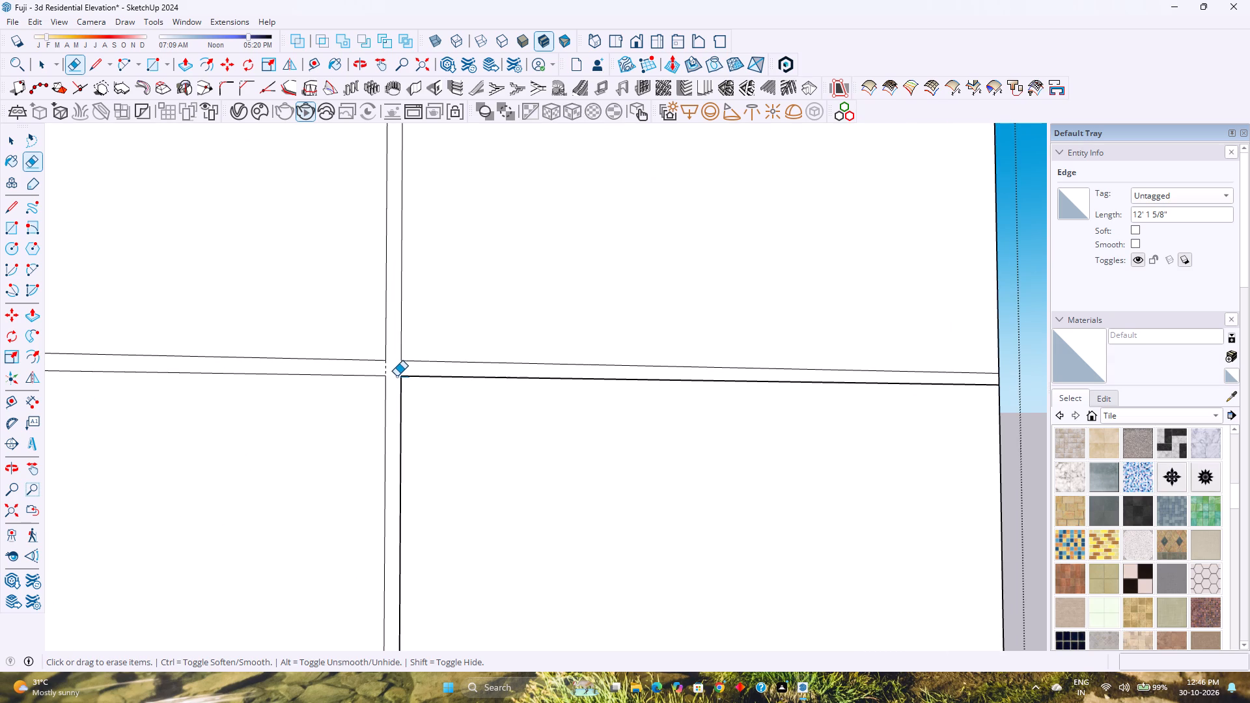
Undo the last segment erasure and the 1" copy of the new vertical line below the horizontal strip.
scroll(396, 376, "down", 15)
middle_click_drag(428, 435, 402, 389, "shift")
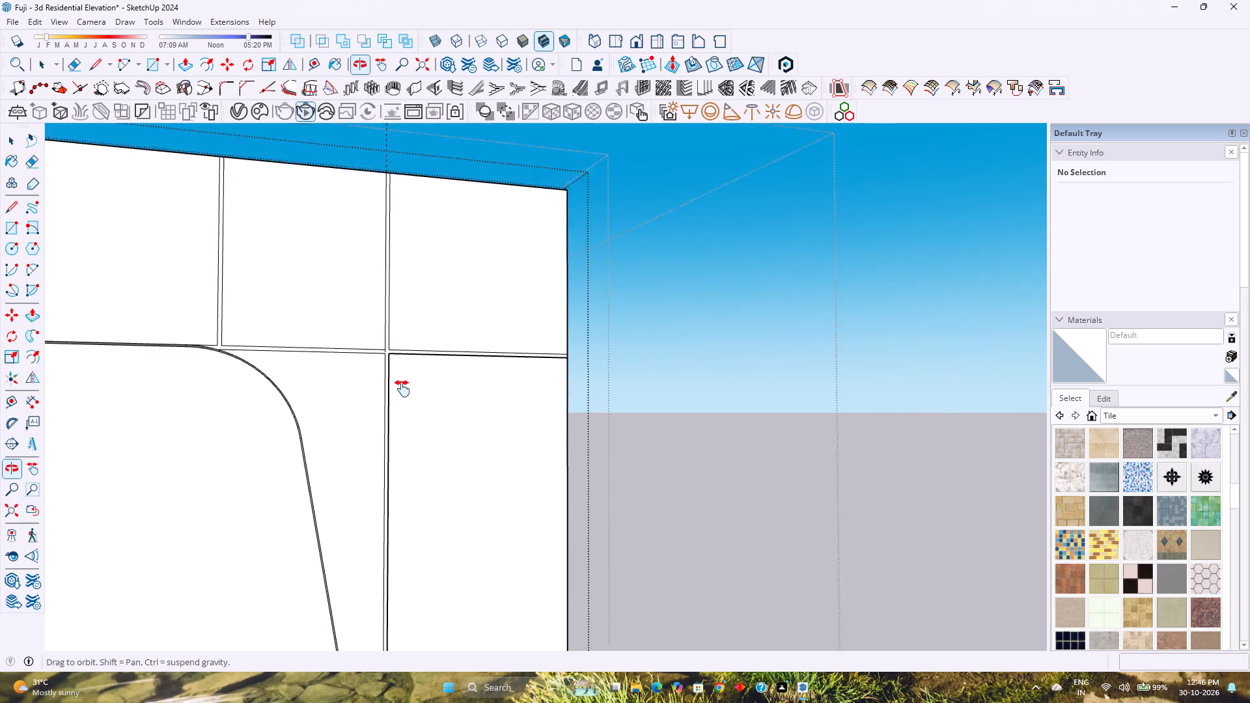
middle_click_drag(402, 389, 402, 385, "shift")
middle_click(402, 379, "shift")
scroll(410, 348, "down", 5)
middle_click_drag(406, 486, 388, 345, "shift")
key("ctrl+z")
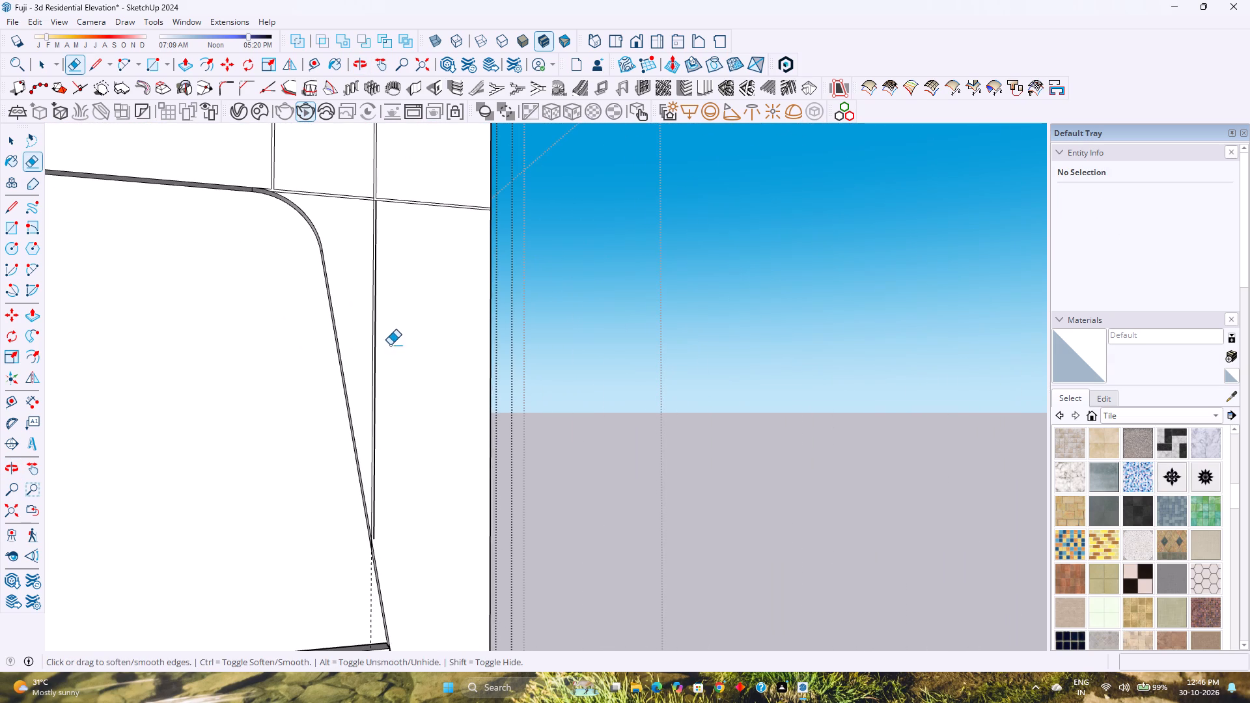
key("ctrl+z")
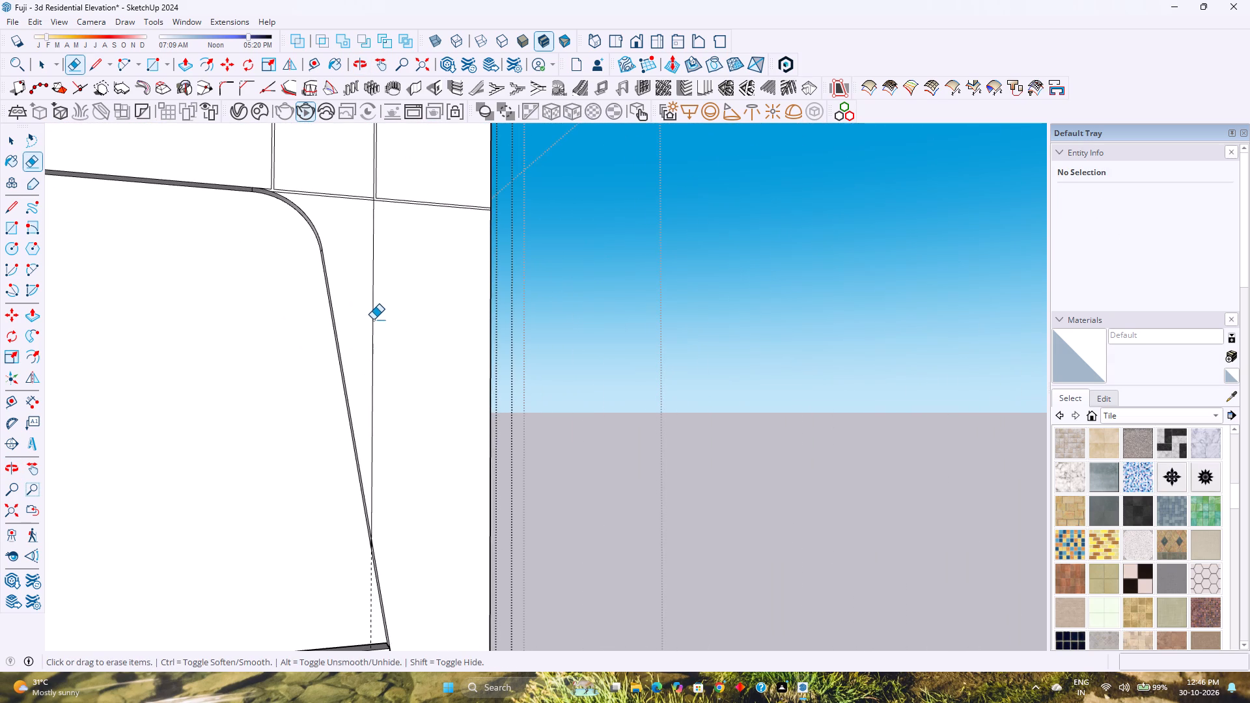
Draw the strip's second vertical edge, about 12' 7 3/8" long, from the horizontal strip's lower edge down to the panel's slanted edge.
key("space")
left_click(372, 314)
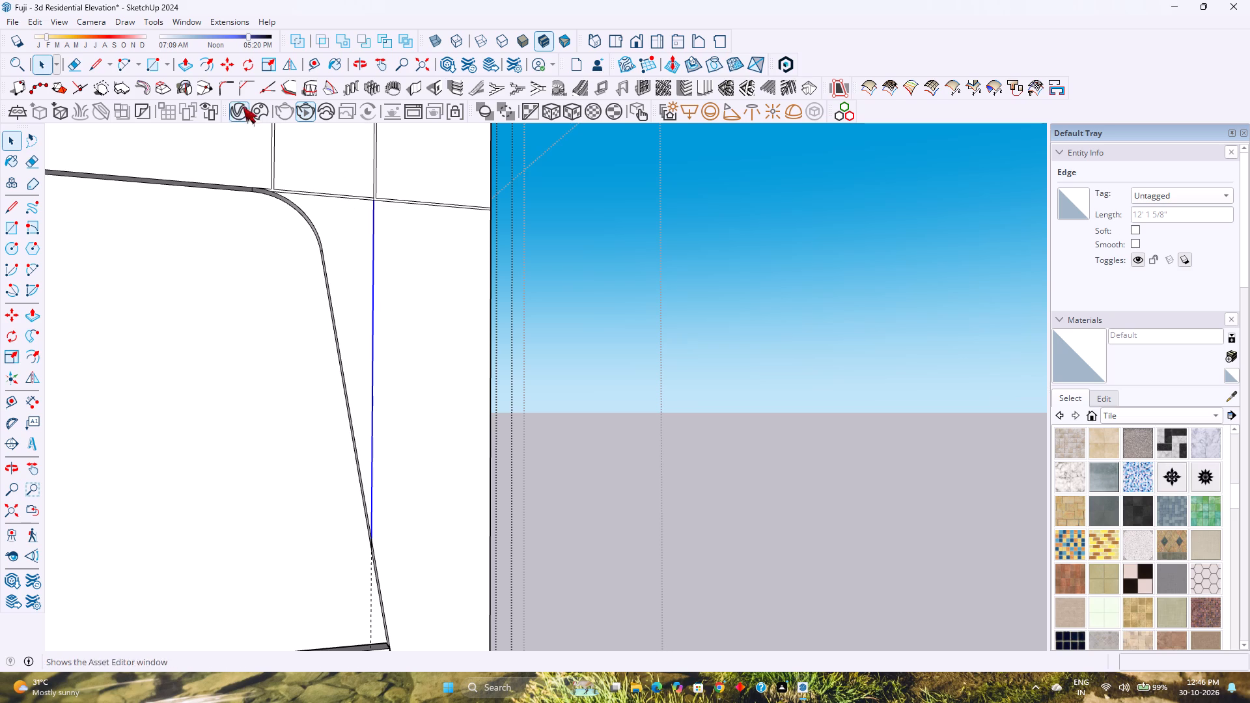
left_click(92, 66)
scroll(417, 228, "up", 9)
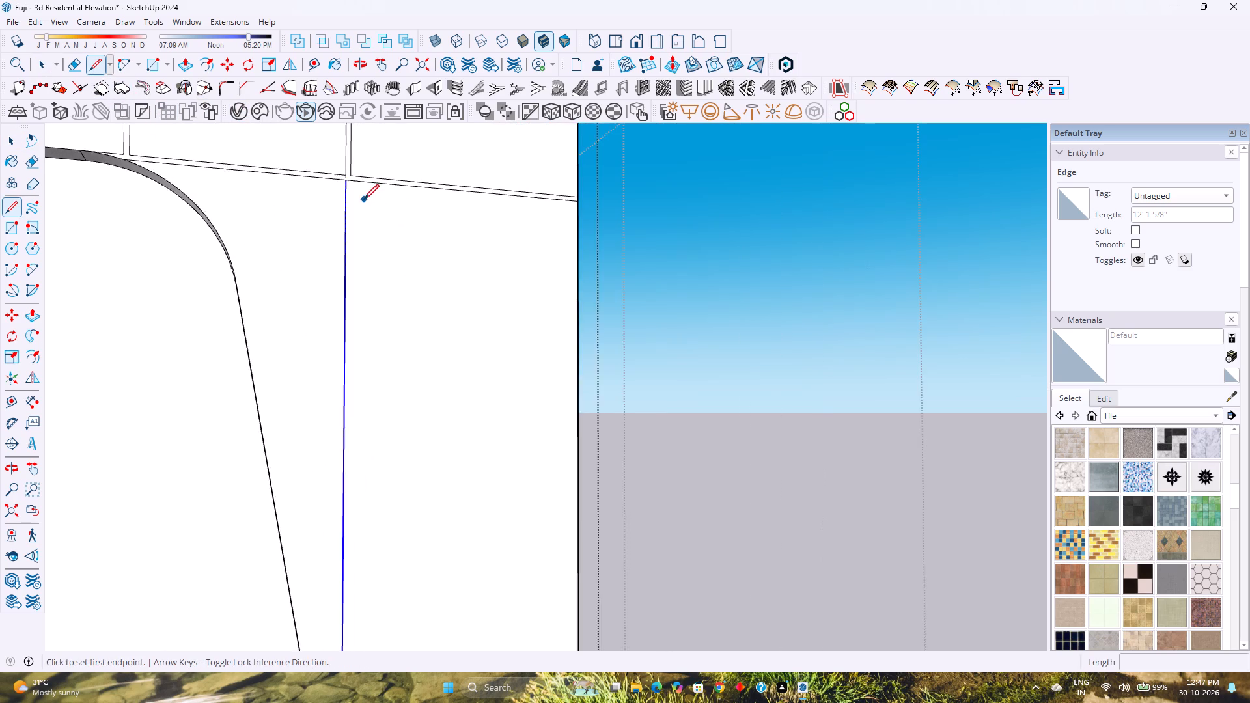
scroll(364, 199, "up", 4)
middle_click_drag(361, 199, 328, 314)
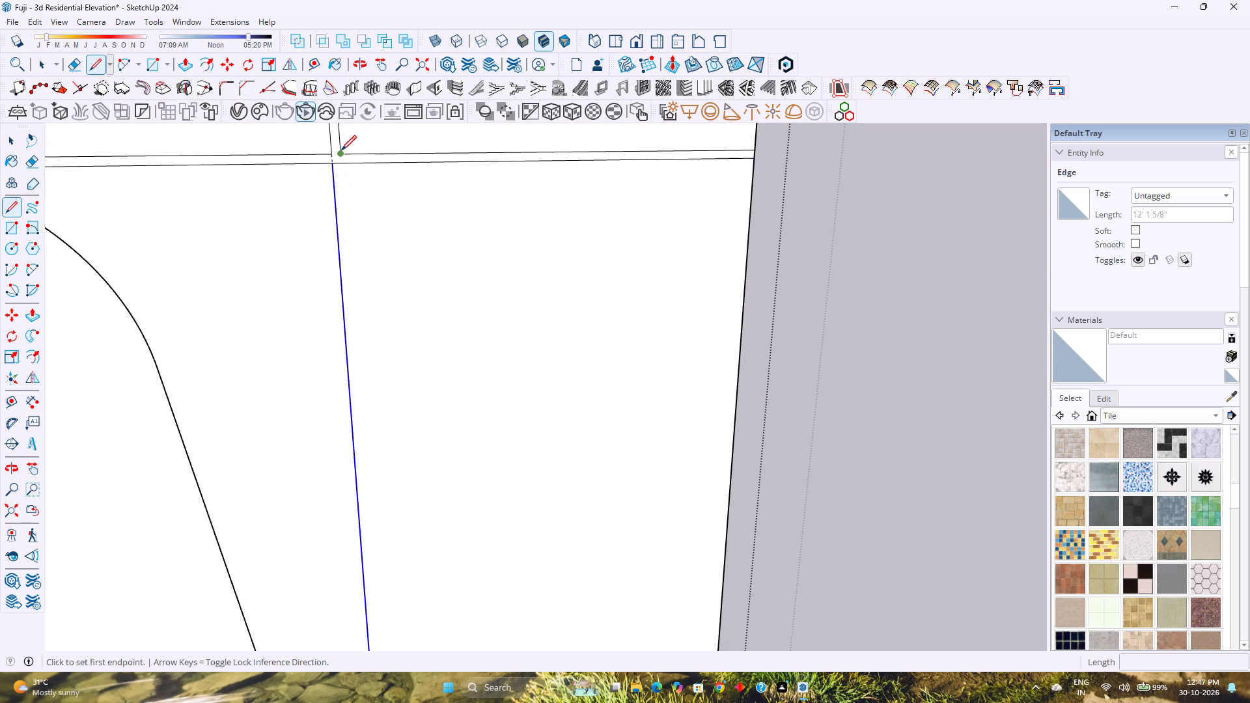
left_click(342, 163)
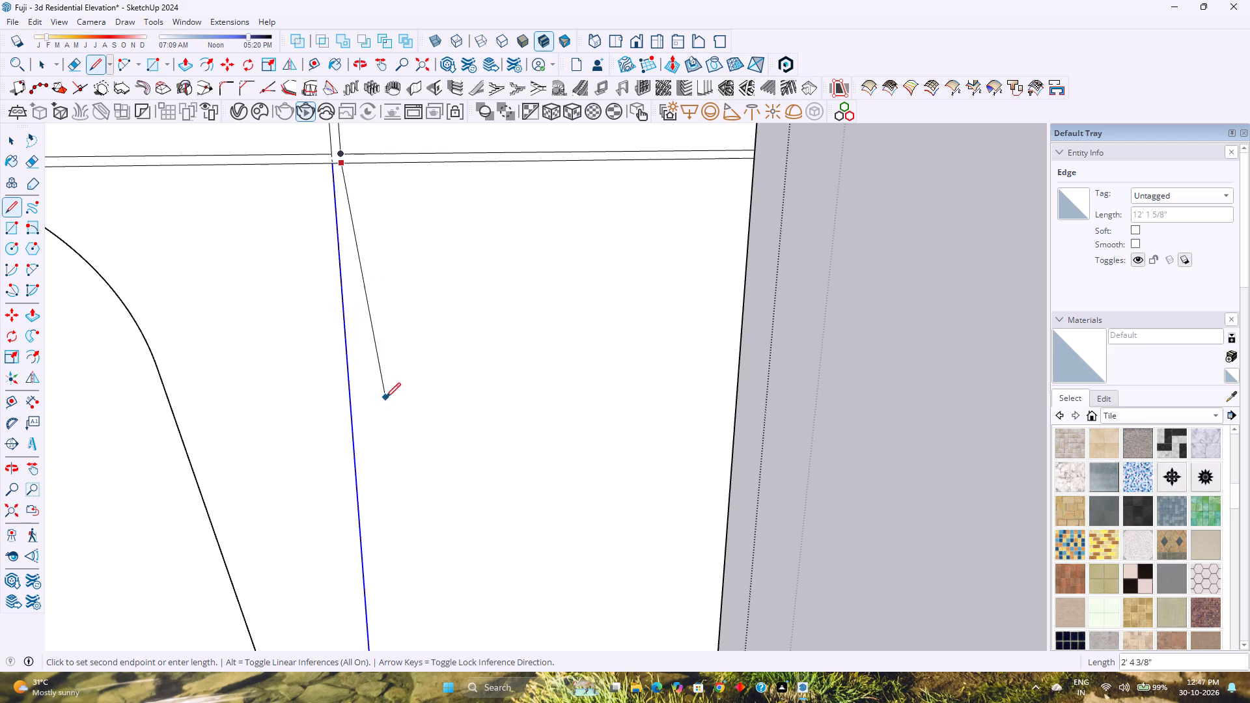
key("Up")
scroll(380, 454, "down", 14)
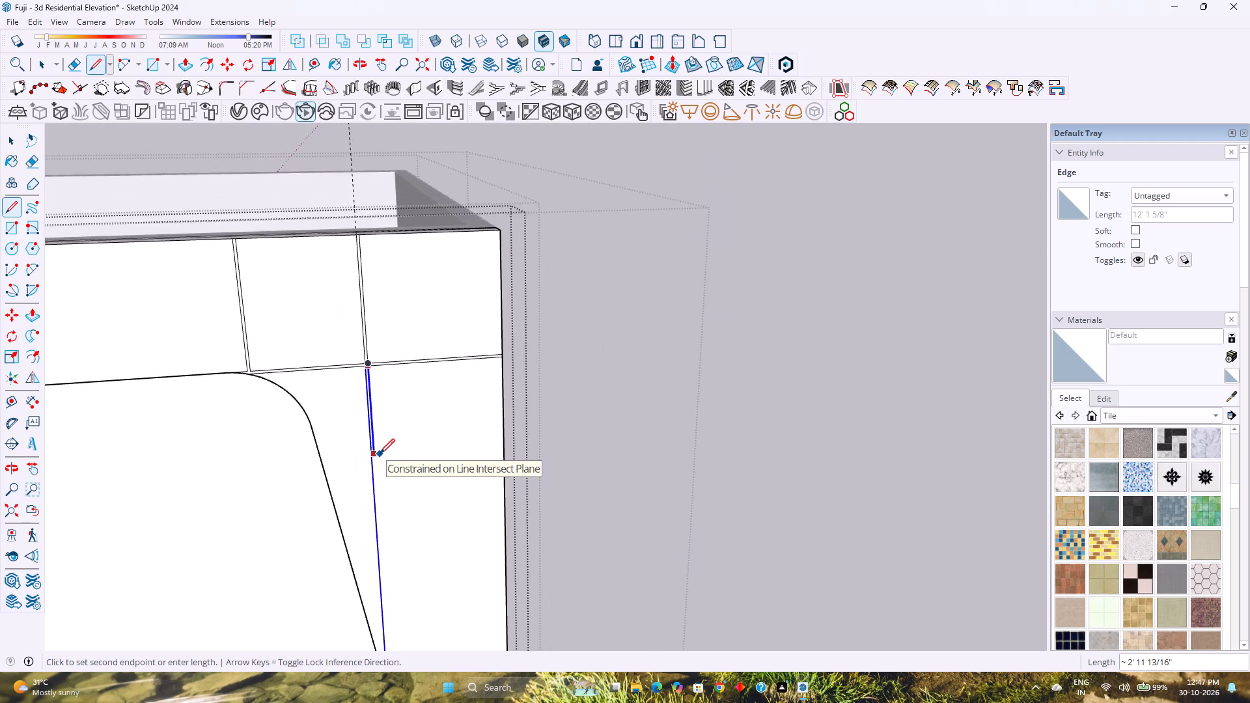
scroll(380, 454, "down", 9)
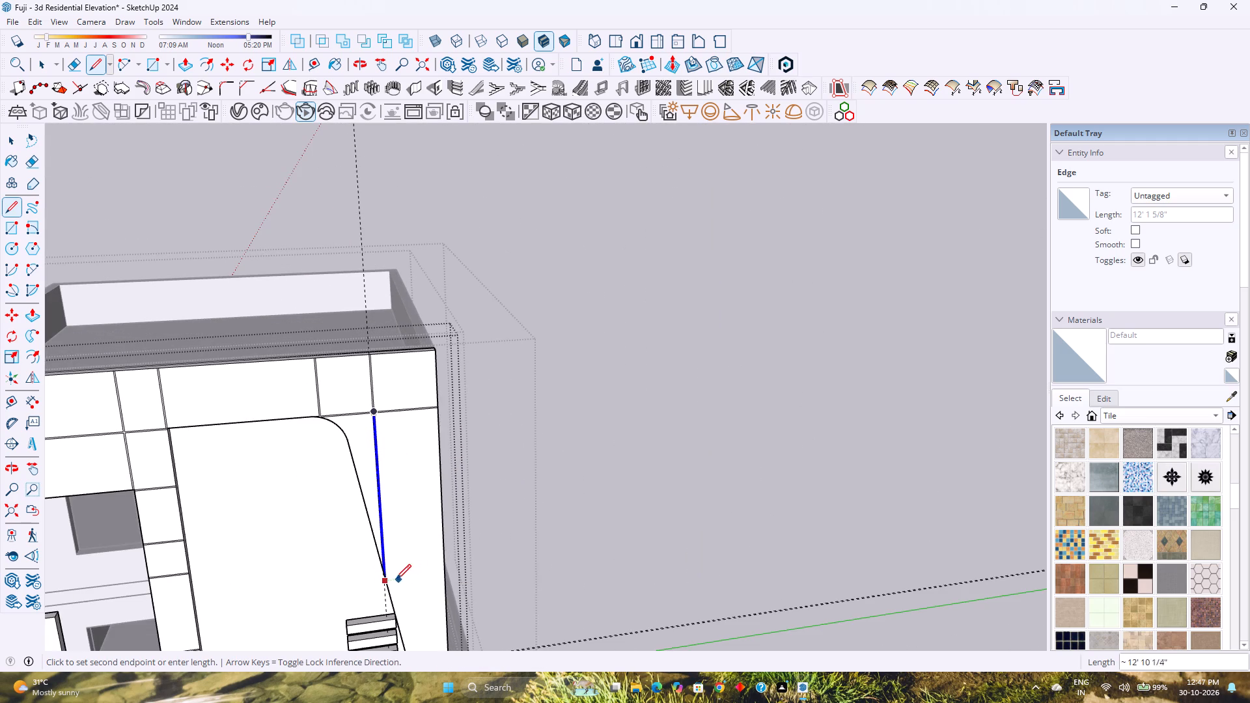
scroll(396, 579, "up", 19)
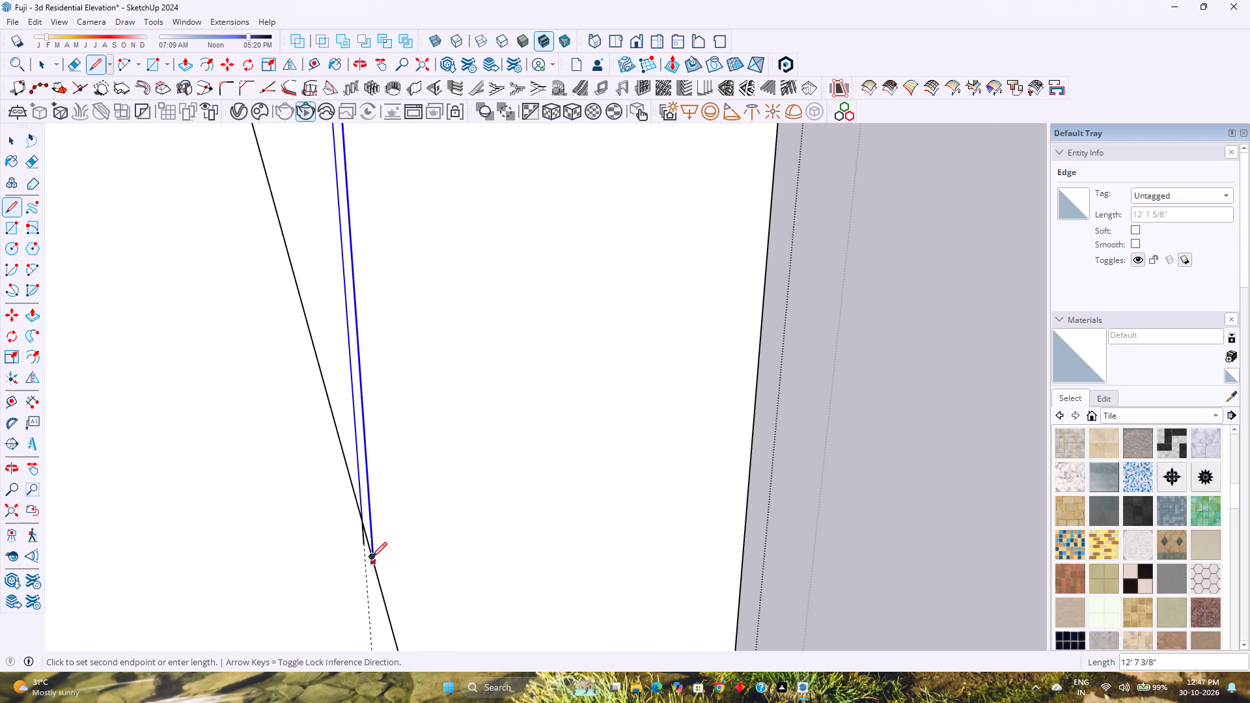
scroll(372, 557, "up", 7)
left_click(372, 558)
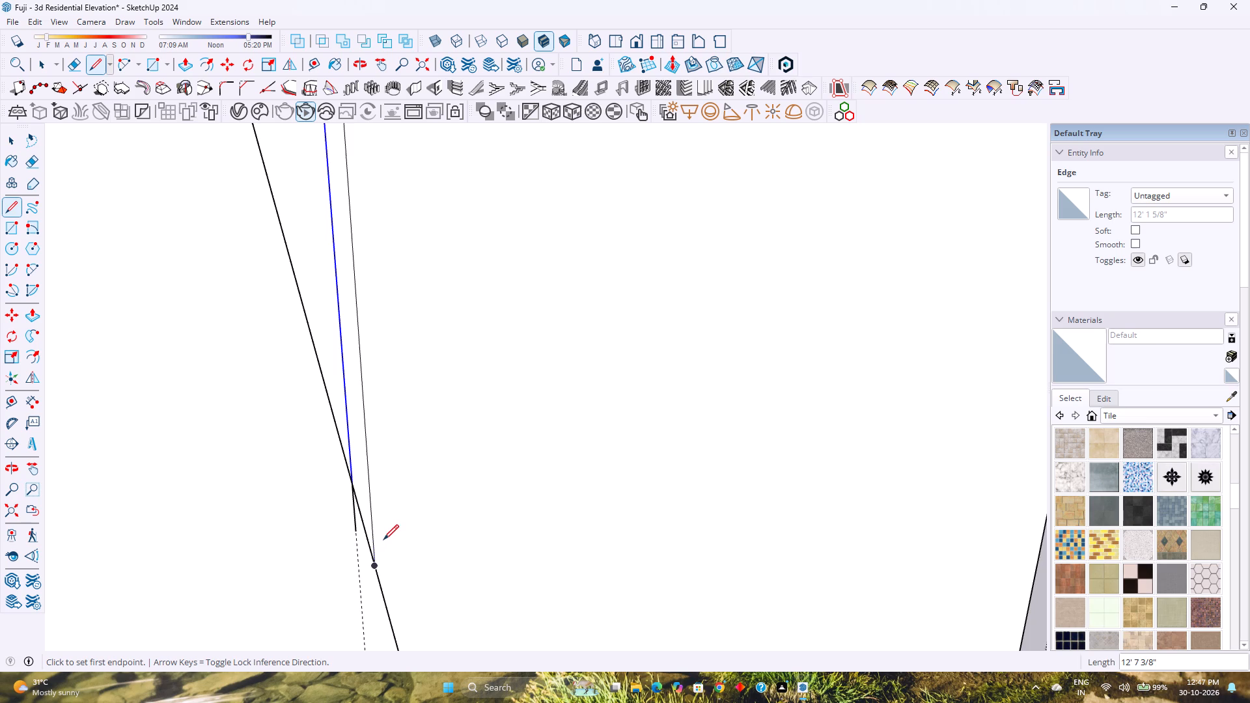
key("space")
scroll(383, 537, "down", 3)
key("Escape")
Erase the horizontal strip's short lower edge segment between the two vertical lines to open the strip junction.
scroll(383, 537, "down", 11)
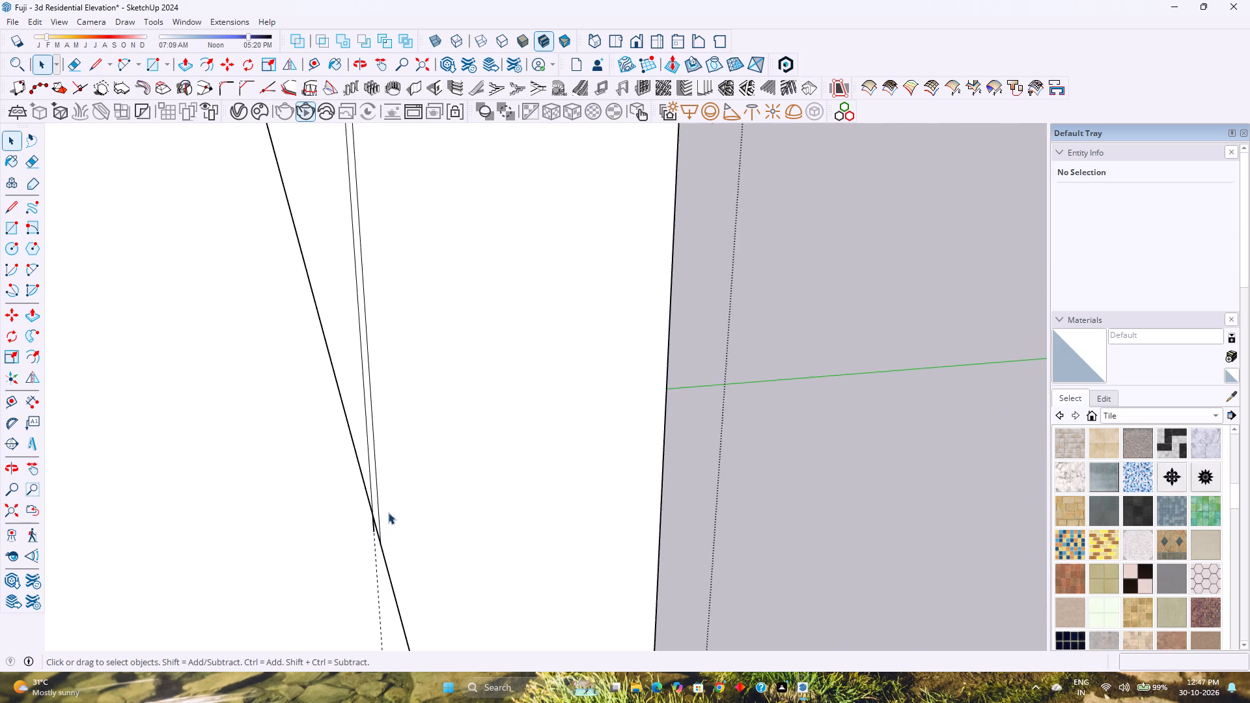
scroll(388, 512, "down", 8)
scroll(262, 0, "down", 3)
scroll(335, 200, "down", 1)
middle_click_drag(376, 221, 433, 483, "shift")
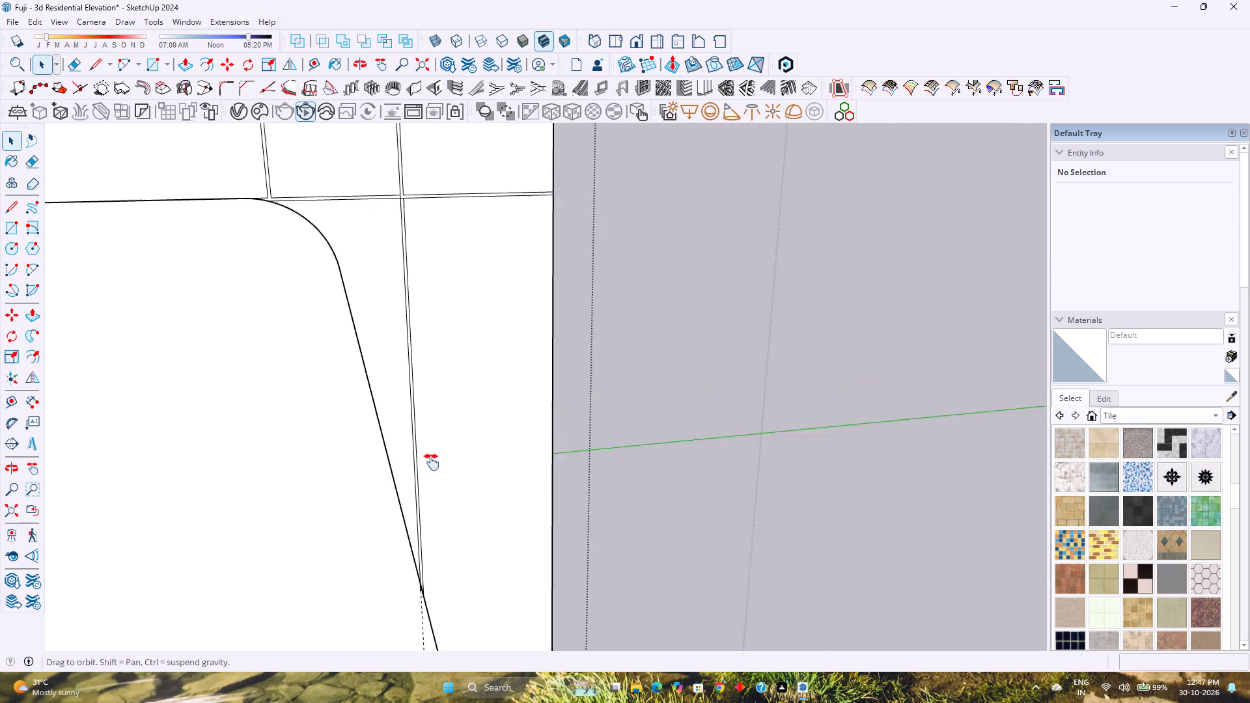
scroll(413, 343, "up", 20)
scroll(413, 343, "up", 5)
key("e")
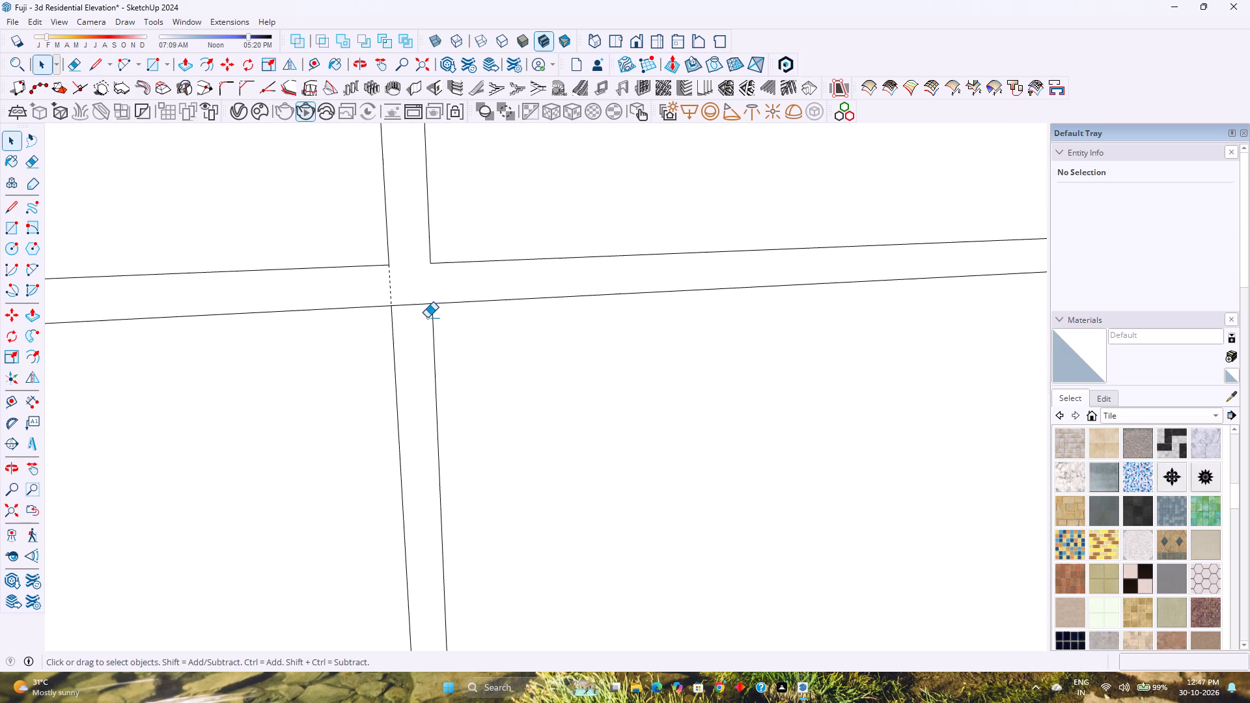
left_click(417, 305)
key("ctrl+z")
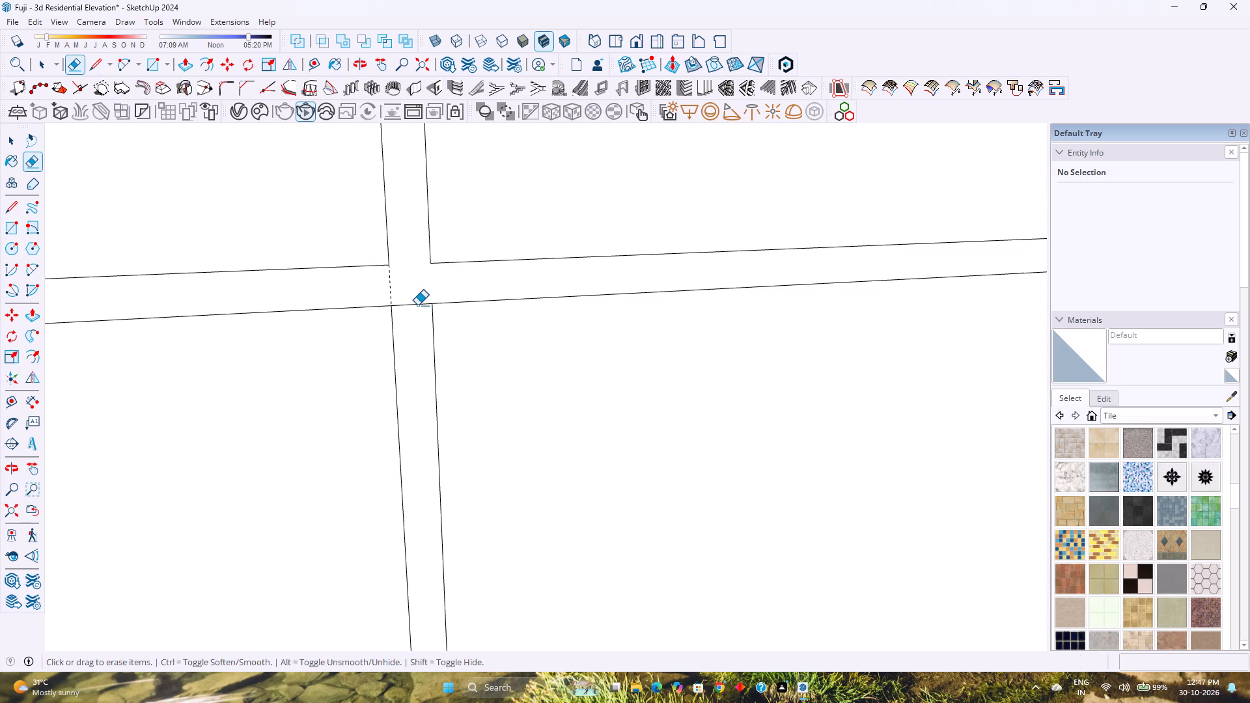
key("space")
double_click(417, 305)
key("e")
left_click(417, 305)
scroll(417, 305, "down", 4)
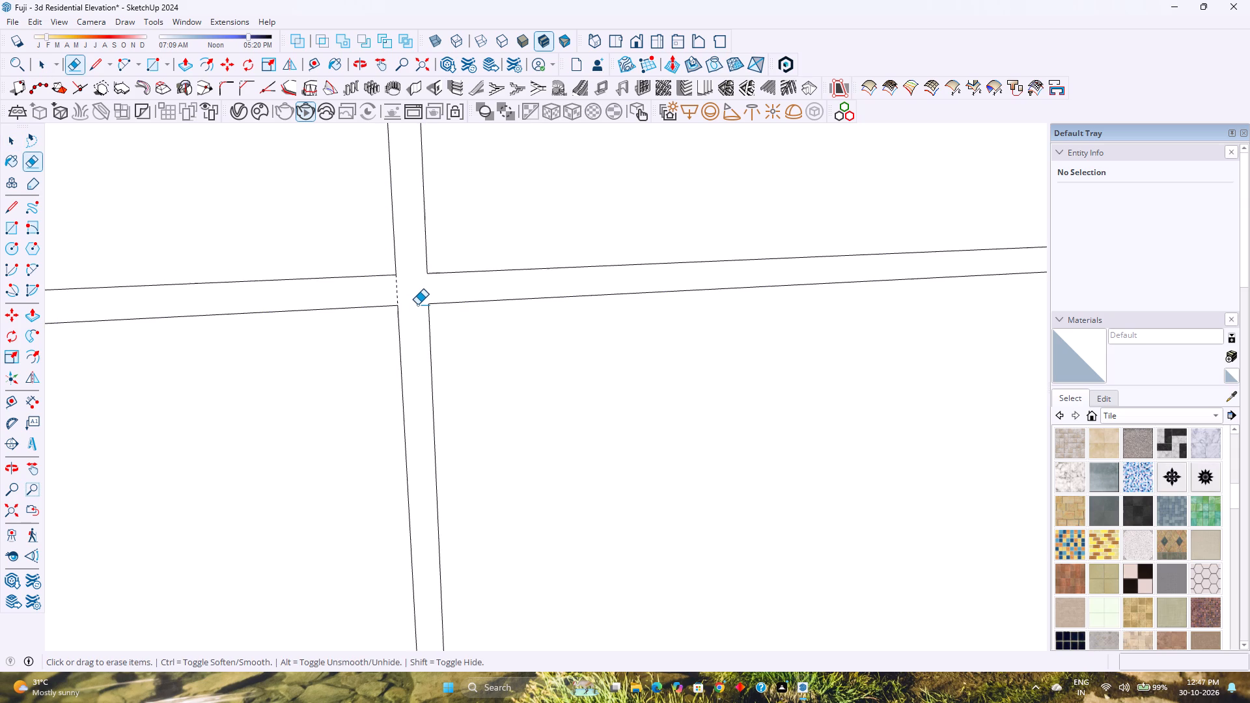
scroll(417, 305, "down", 1)
key("space")
Save the model.
scroll(413, 297, "down", 18)
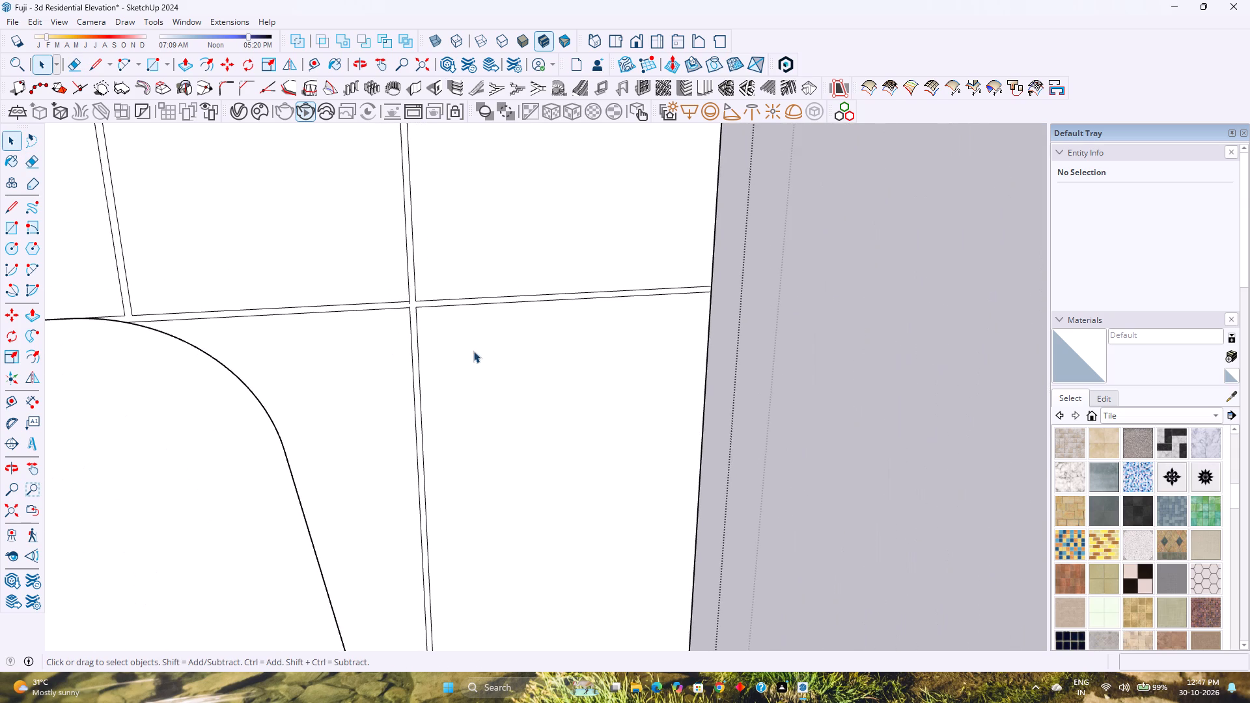
scroll(479, 341, "down", 9)
middle_click_drag(324, 371, 478, 338)
scroll(481, 337, "down", 13)
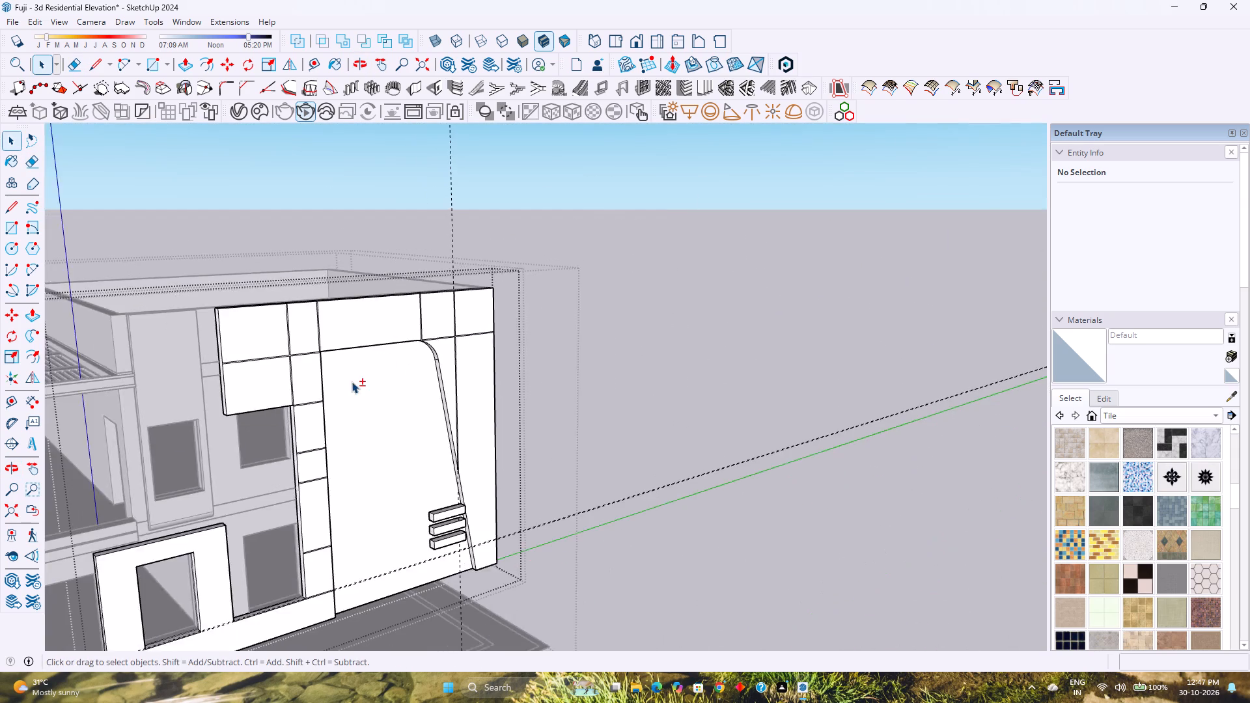
middle_click_drag(357, 379, 456, 320, "shift")
middle_click(456, 320, "shift")
key("ctrl+s")
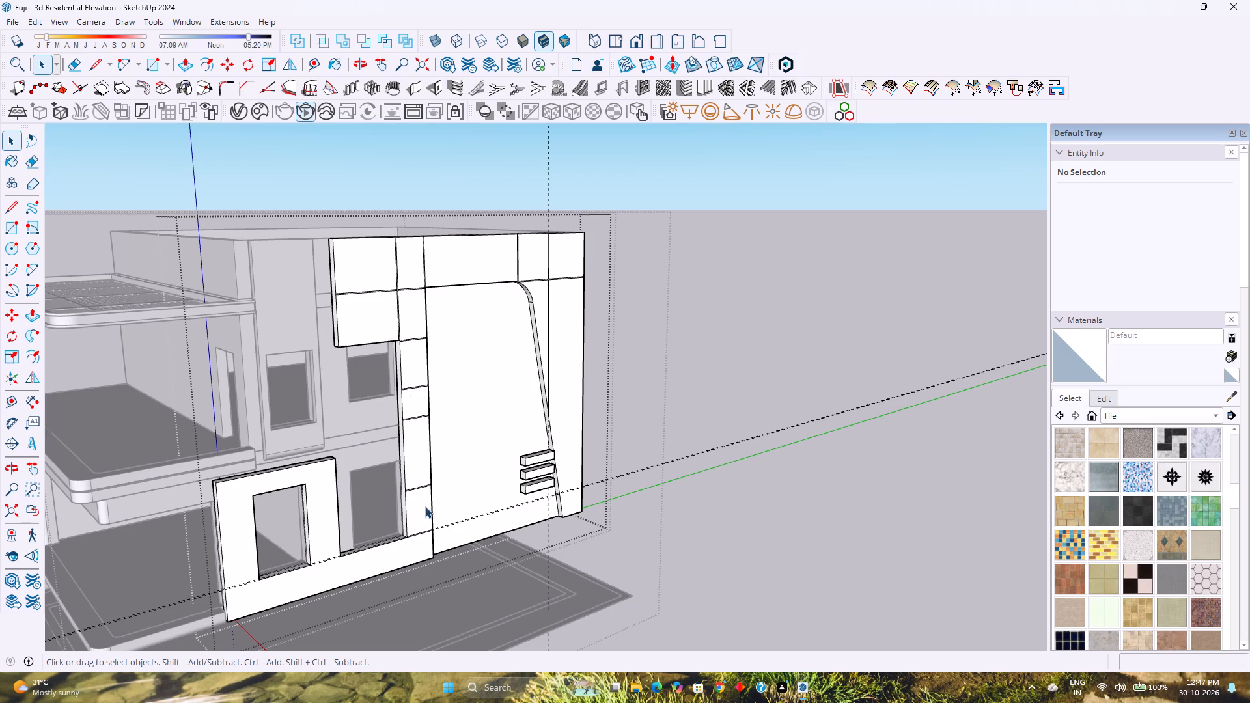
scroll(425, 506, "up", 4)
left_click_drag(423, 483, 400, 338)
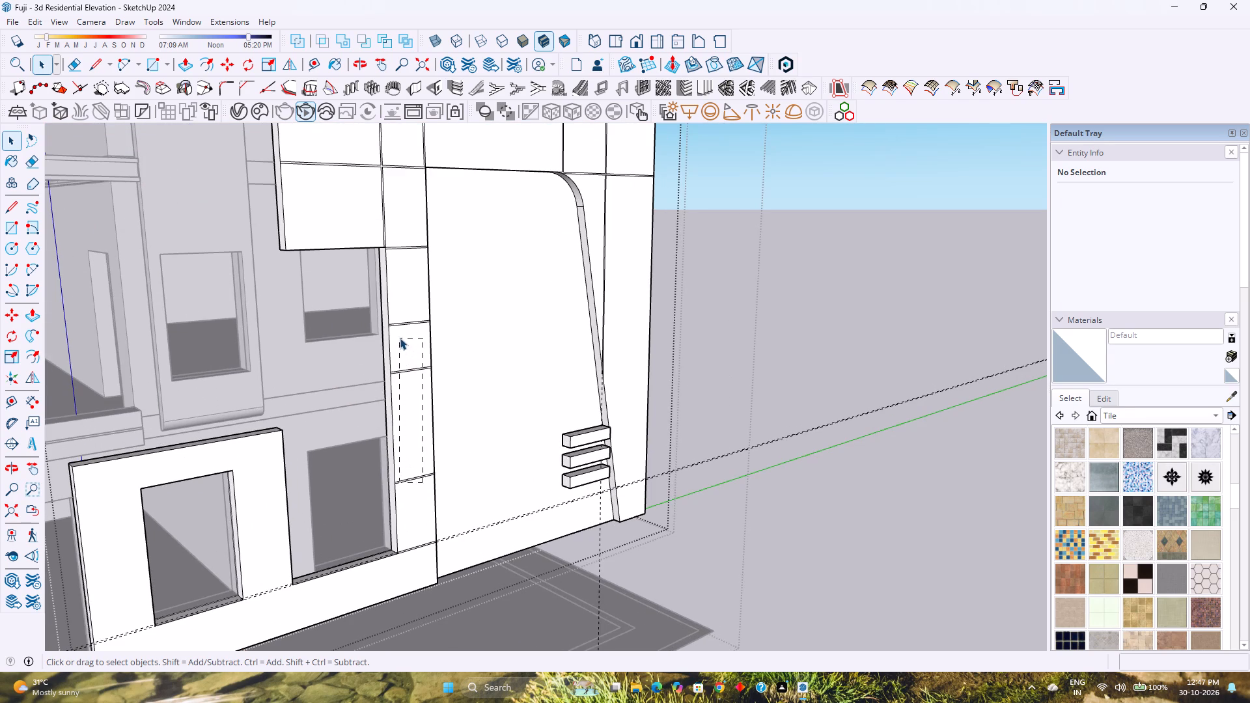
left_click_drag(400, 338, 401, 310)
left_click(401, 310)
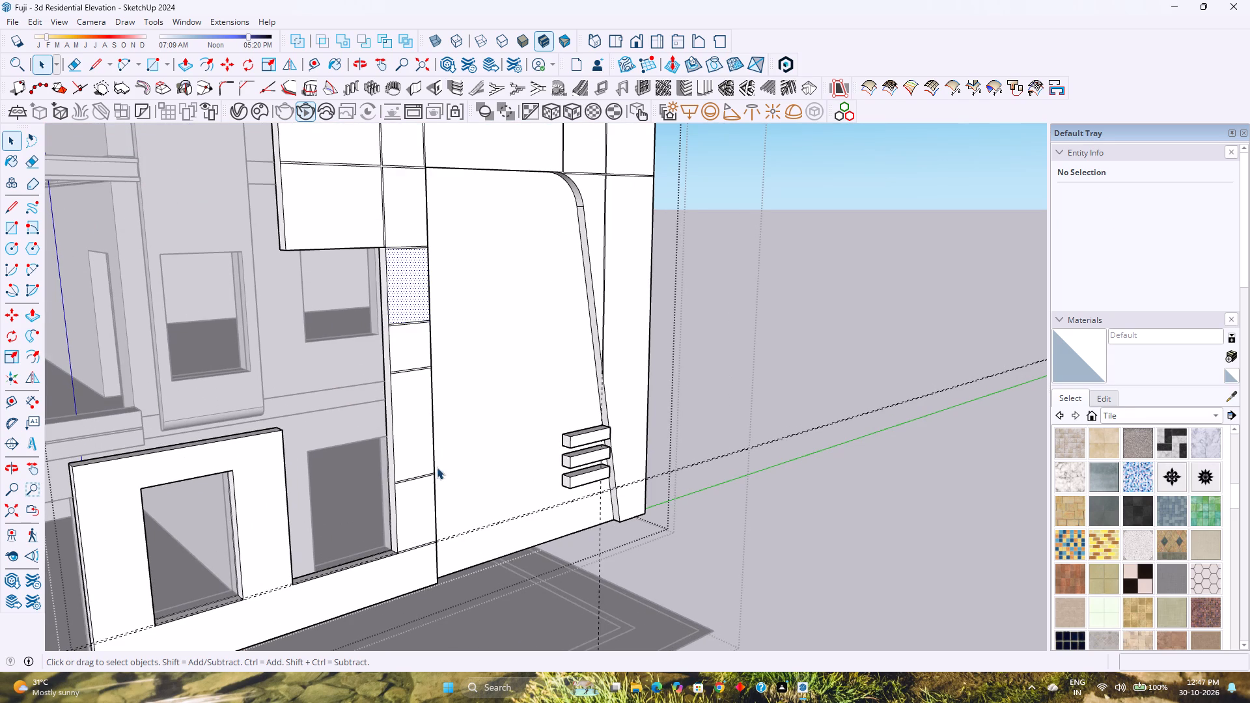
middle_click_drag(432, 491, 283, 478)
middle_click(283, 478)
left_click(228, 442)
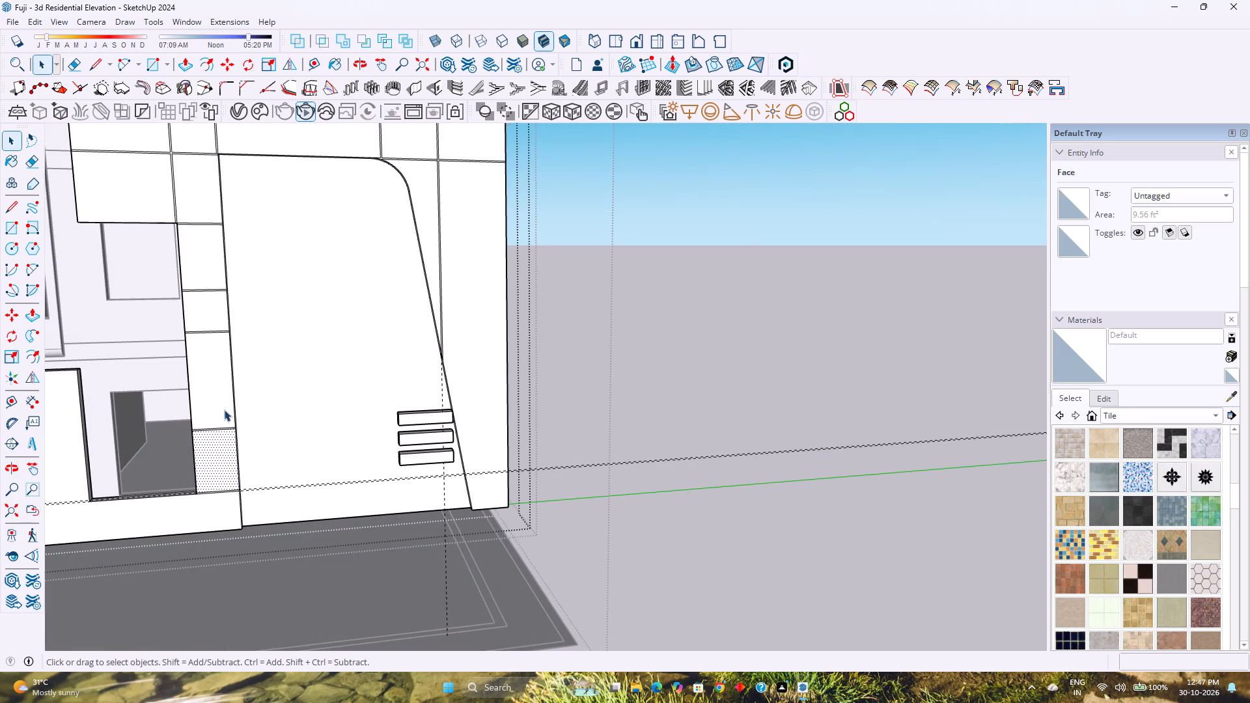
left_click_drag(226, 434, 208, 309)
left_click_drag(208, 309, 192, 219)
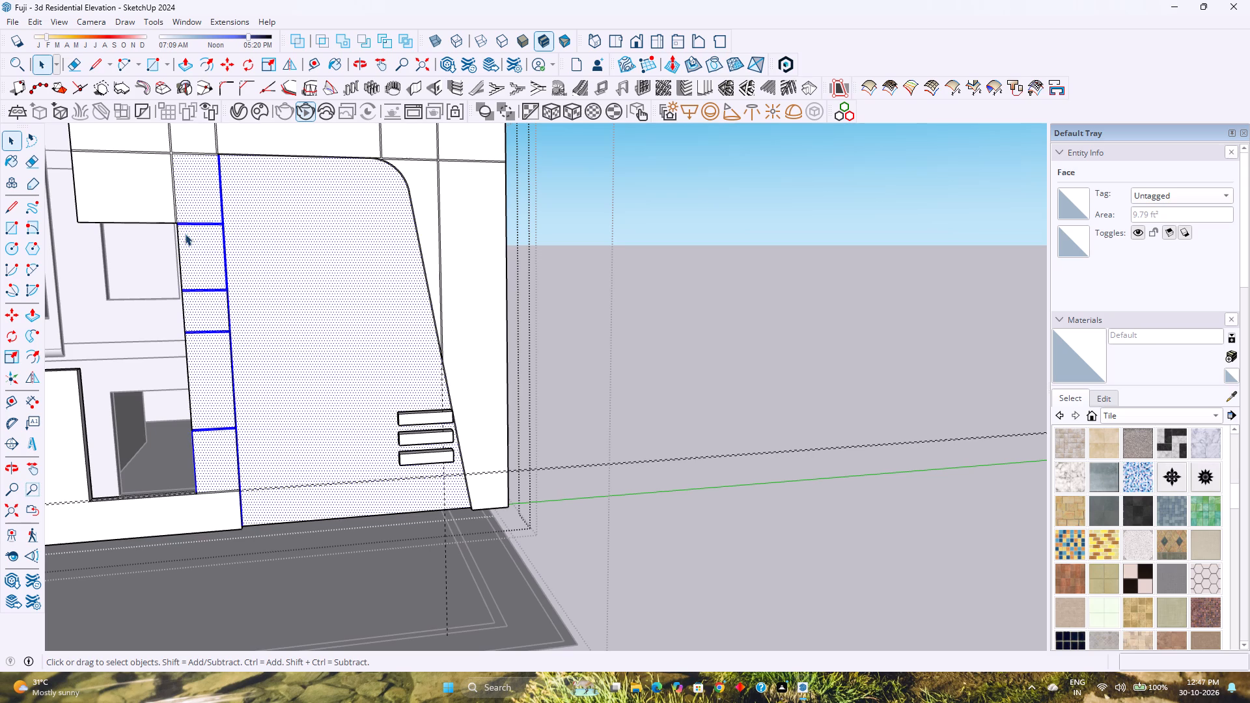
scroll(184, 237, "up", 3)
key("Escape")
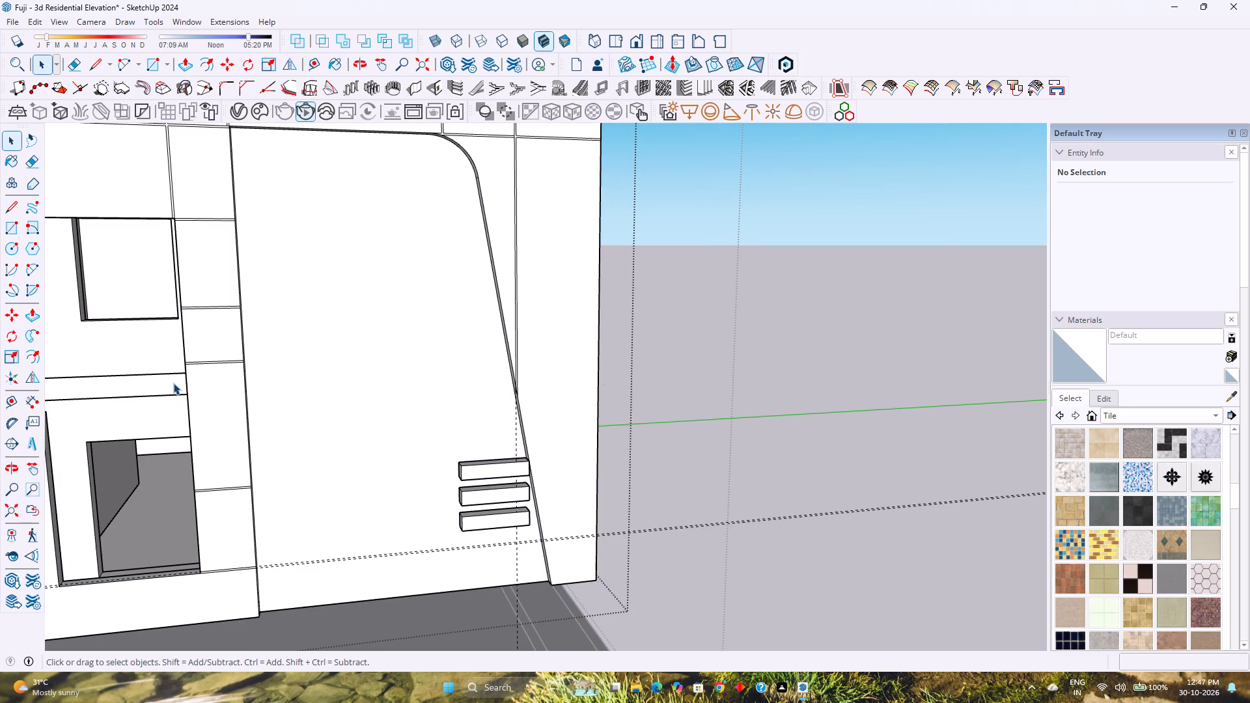
Copy the four pairs of short horizontal groove edges from the narrow column 15' 5 1/2" along the green axis to the far vertical strip's outer edge.
middle_click_drag(398, 435, 484, 475)
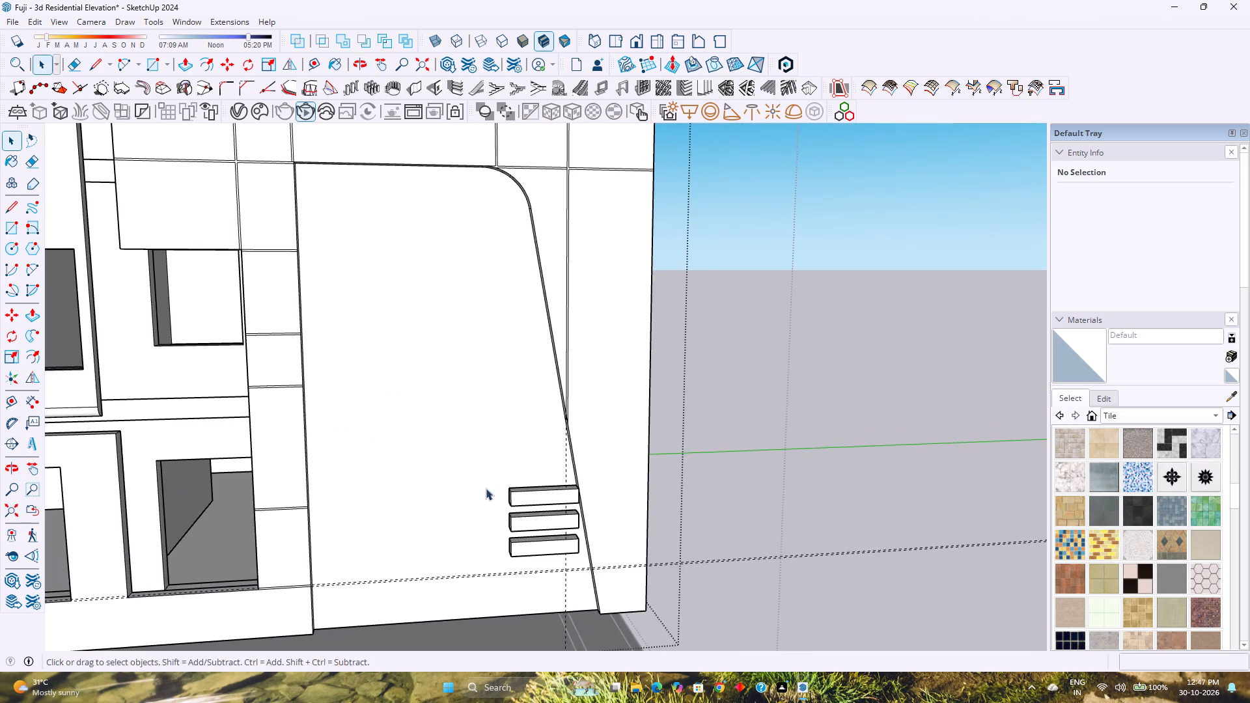
middle_click_drag(486, 488, 457, 453)
middle_click_drag(440, 430, 503, 535, "shift")
left_click(305, 548)
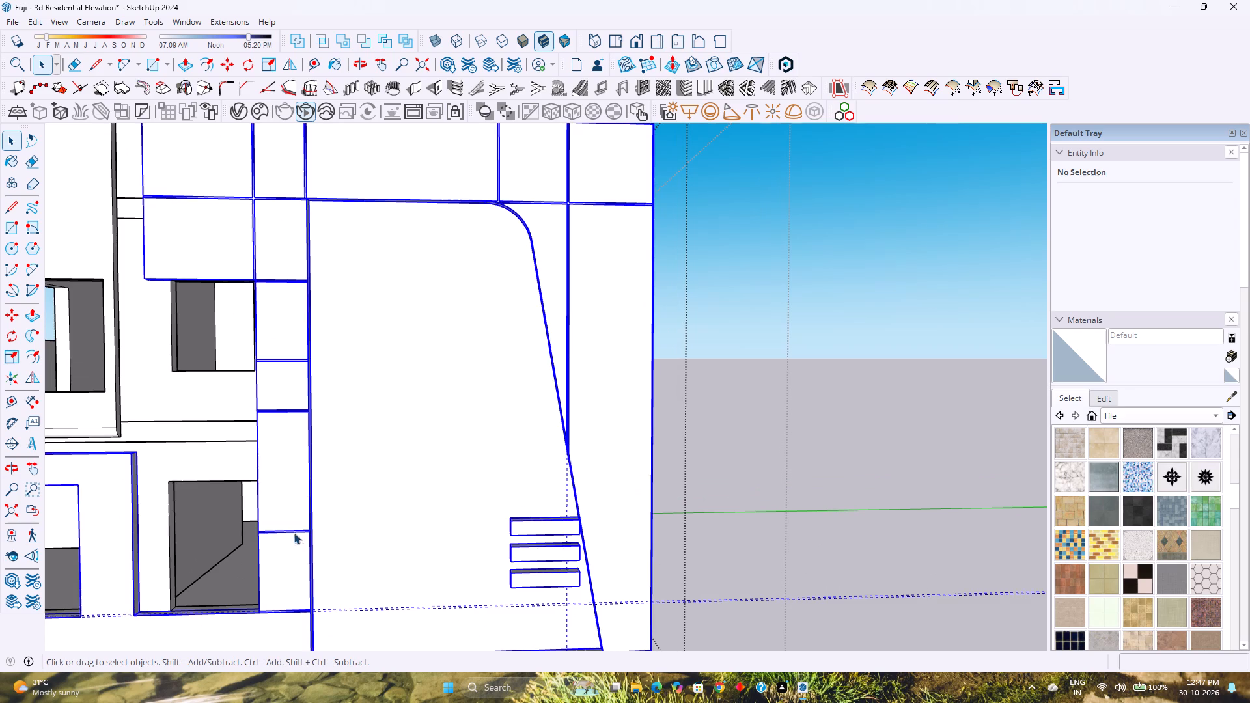
double_click(296, 540)
left_click_drag(296, 540, 294, 495)
left_click(294, 496)
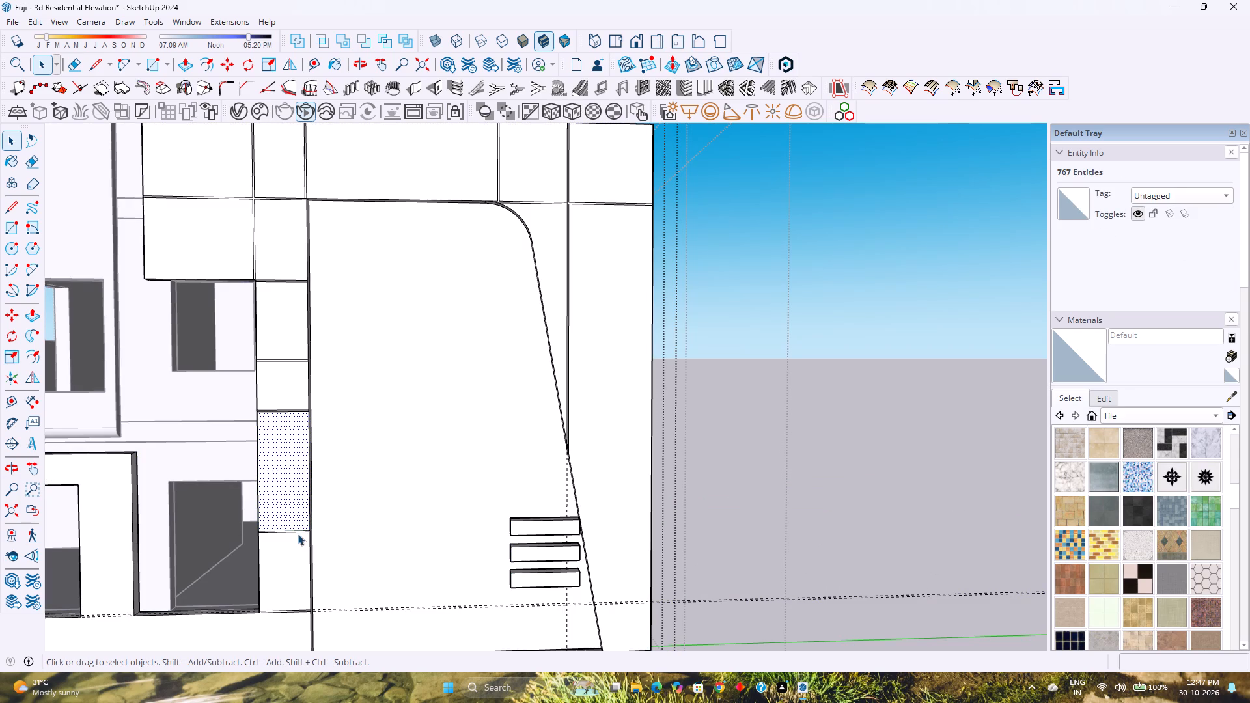
left_click_drag(298, 536, 275, 273)
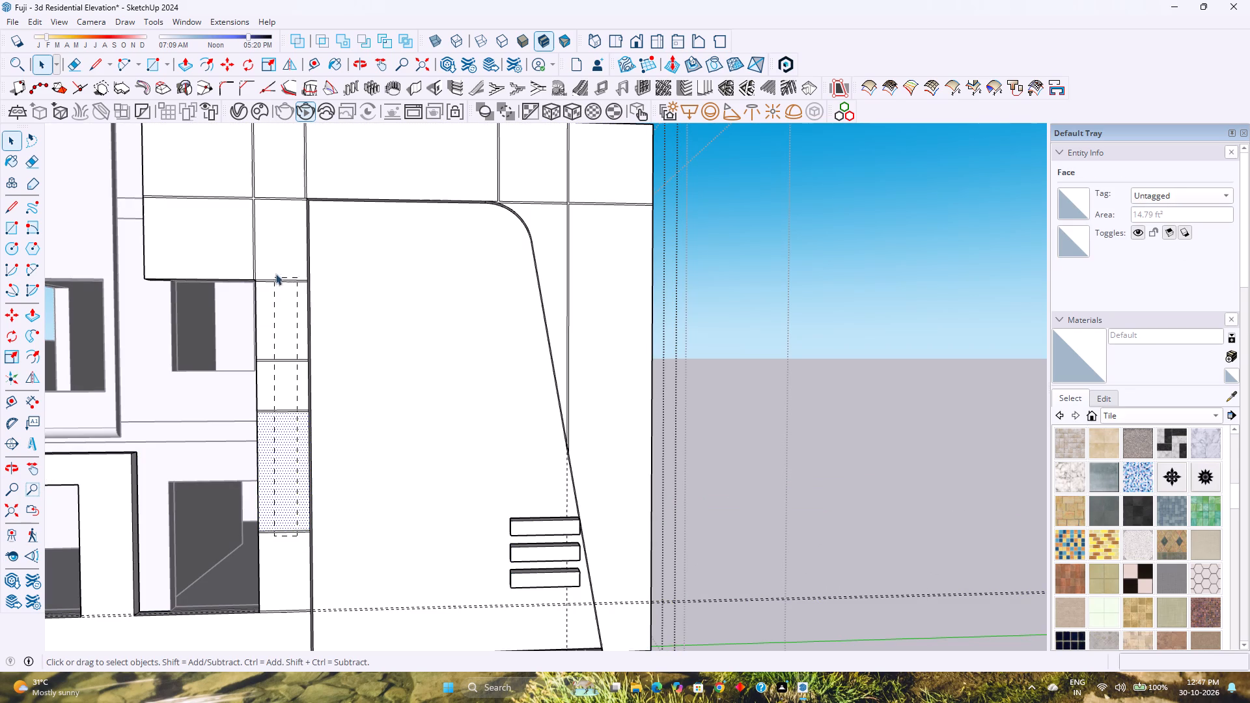
left_click_drag(275, 273, 278, 264)
right_click(279, 264)
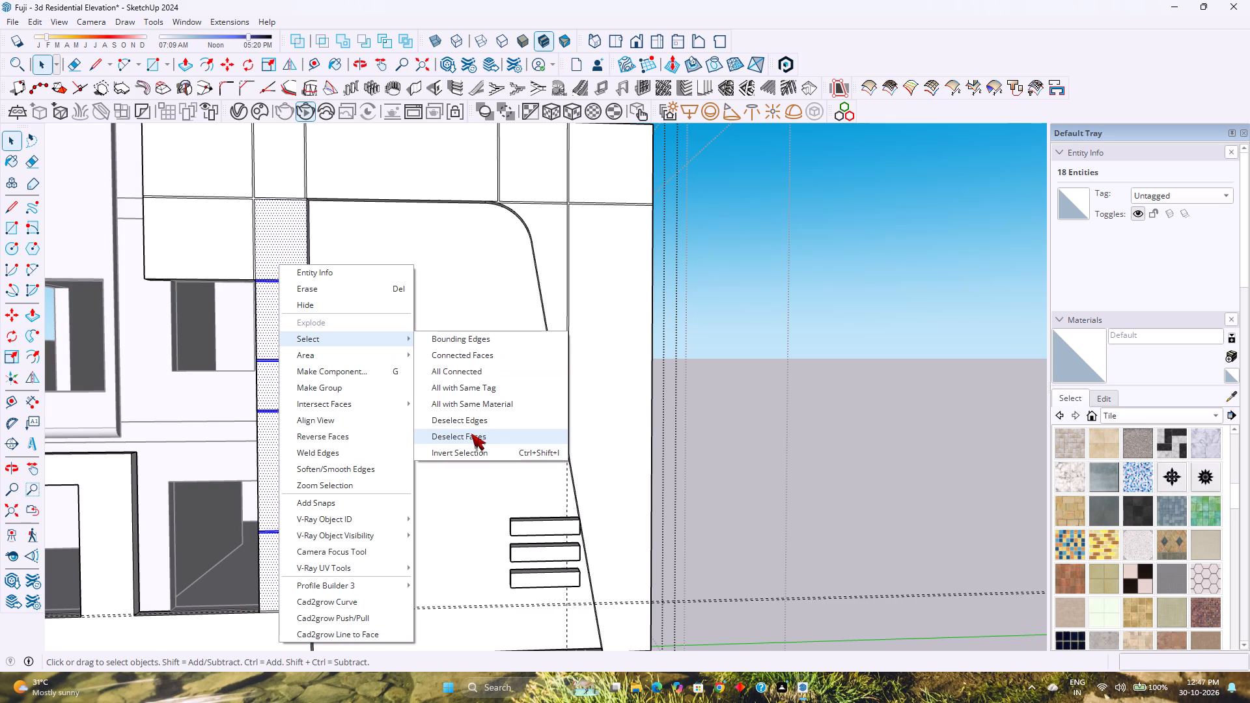
left_click(471, 434)
key("m")
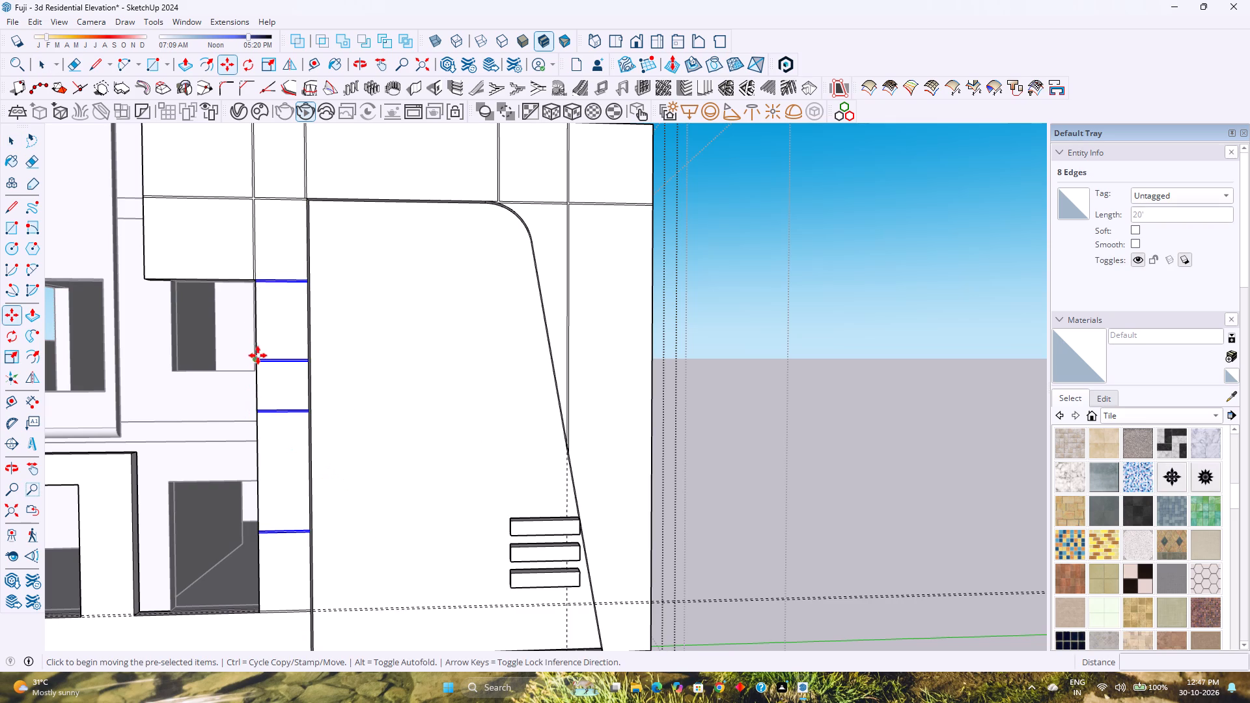
scroll(223, 314, "up", 2)
scroll(277, 239, "up", 9)
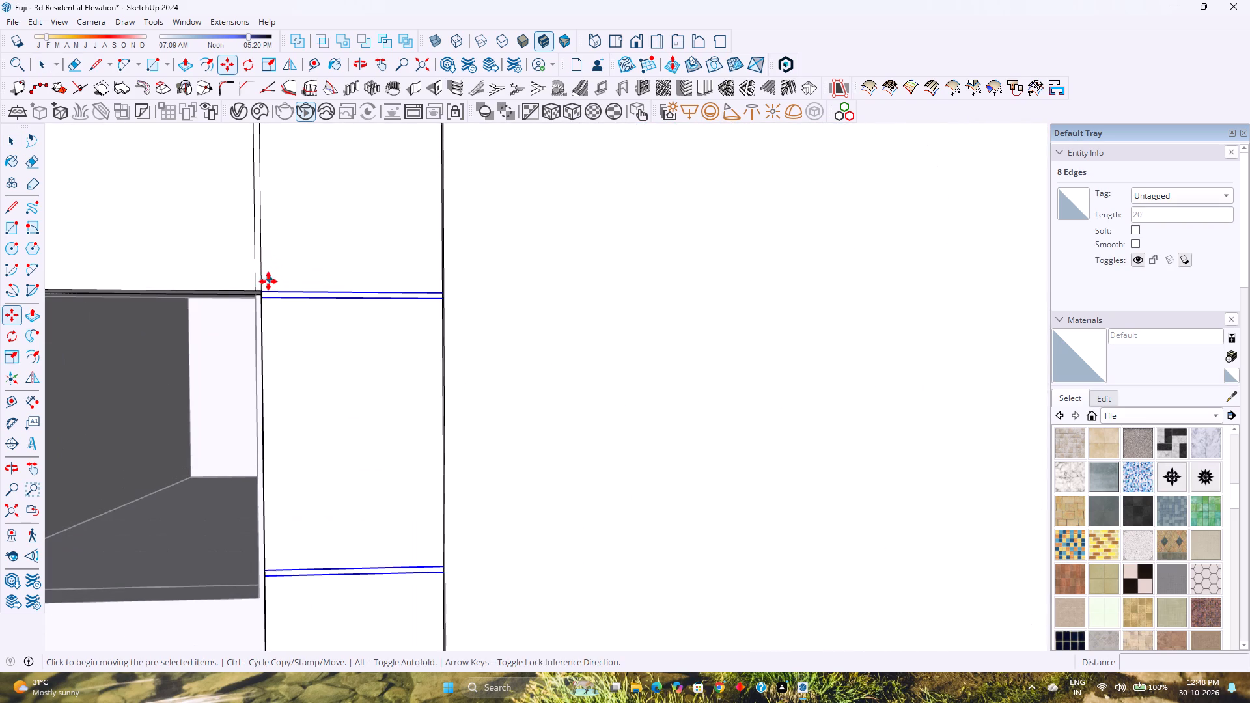
left_click(264, 286)
scroll(320, 287, "down", 12)
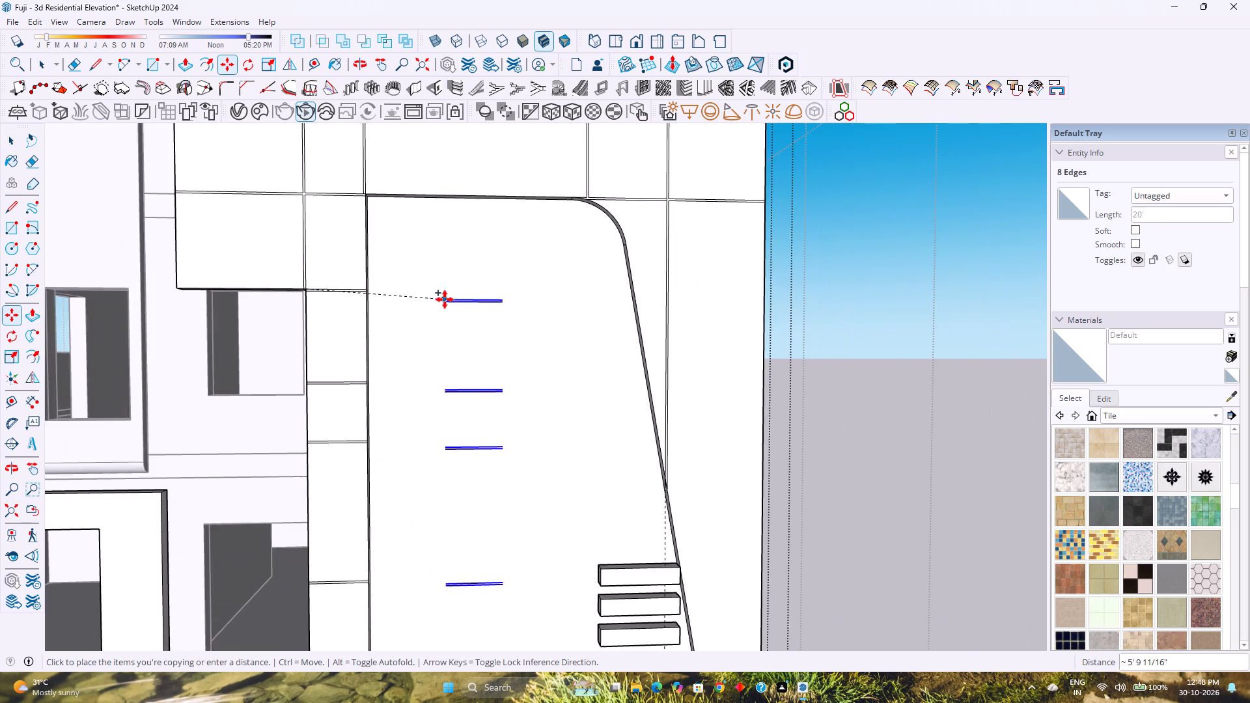
middle_click_drag(445, 304, 303, 320, "shift")
middle_click(302, 320, "shift")
key("Left")
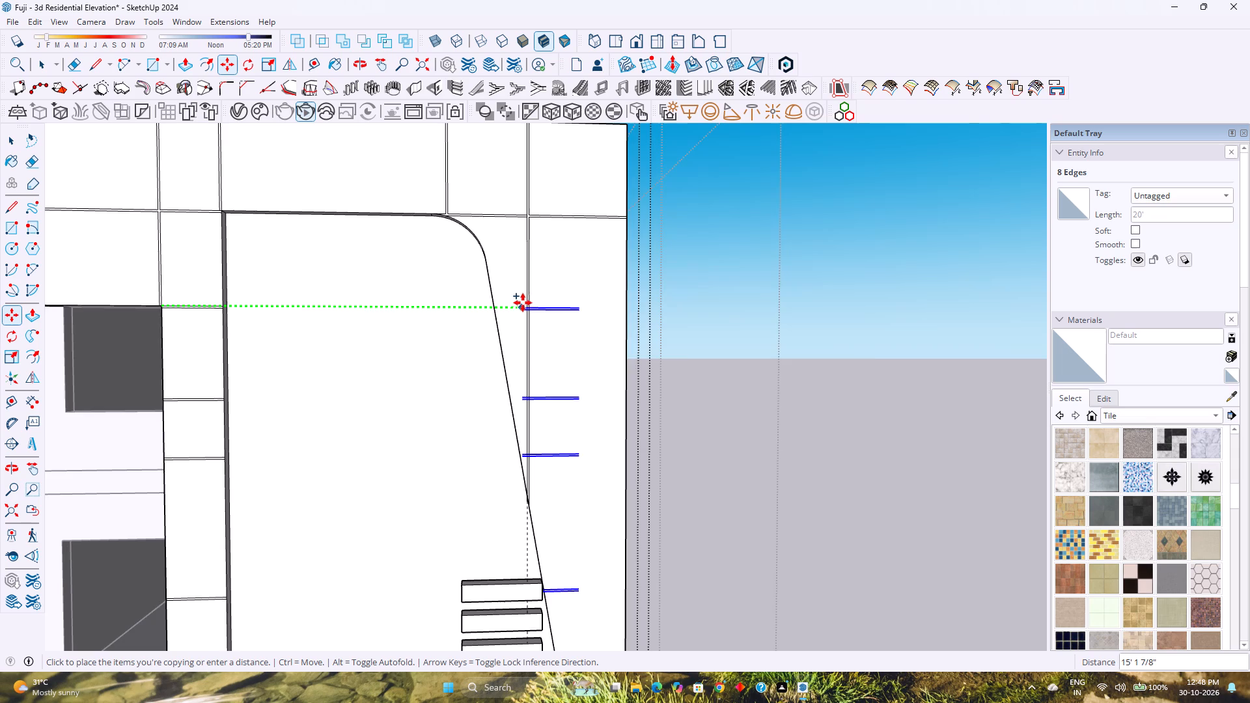
scroll(527, 301, "up", 15)
left_click(531, 313)
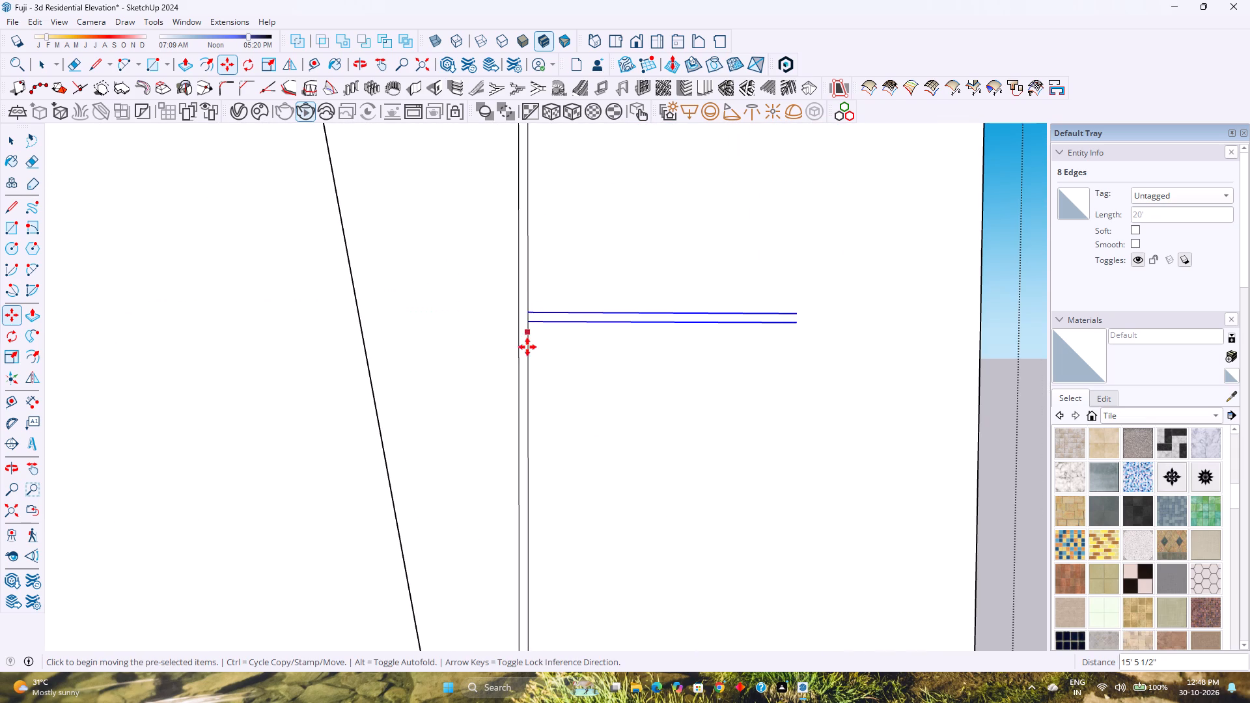
Extend both edges of the topmost copied groove 1' 9 1/2" to the wall's outer vertical edge with the Line tool.
scroll(529, 356, "down", 18)
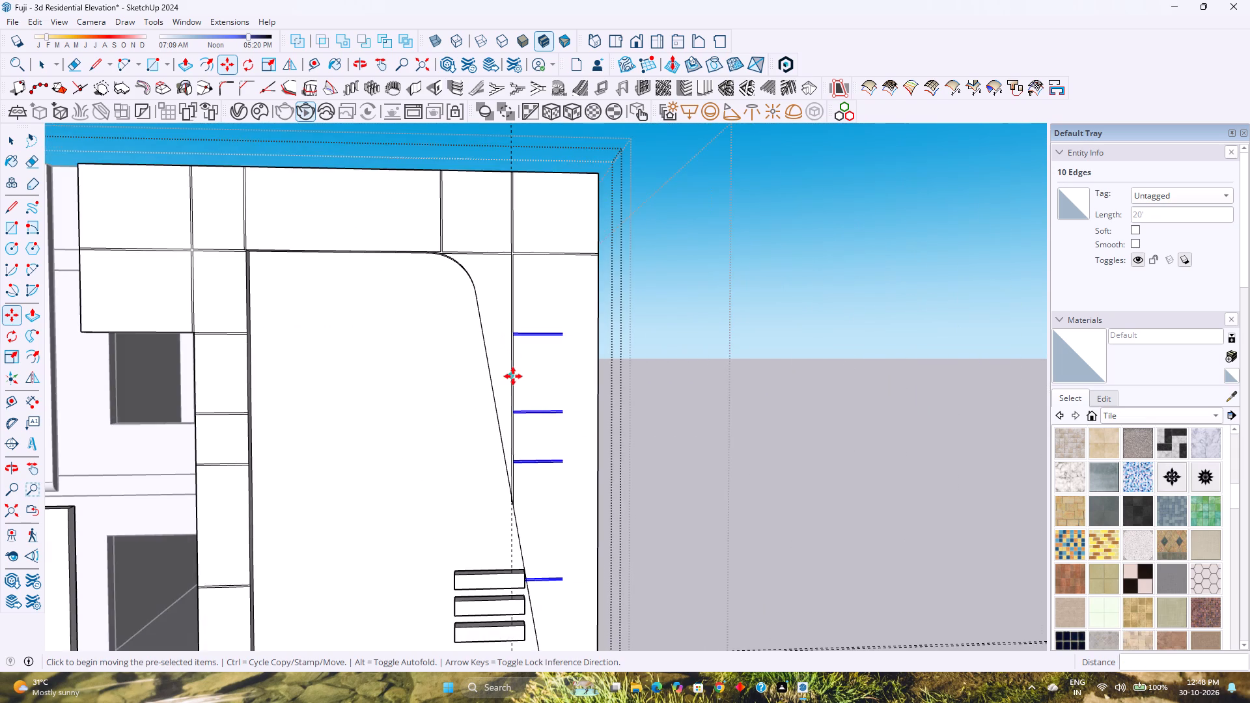
scroll(513, 376, "down", 4)
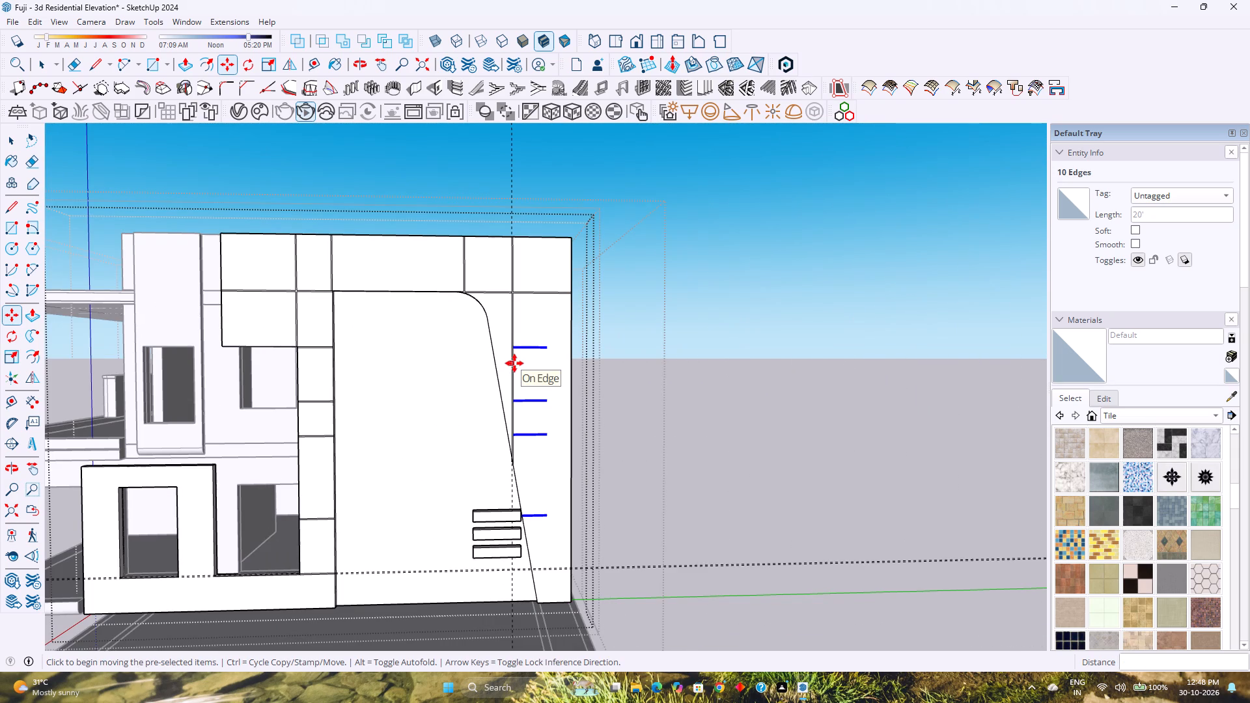
key("l")
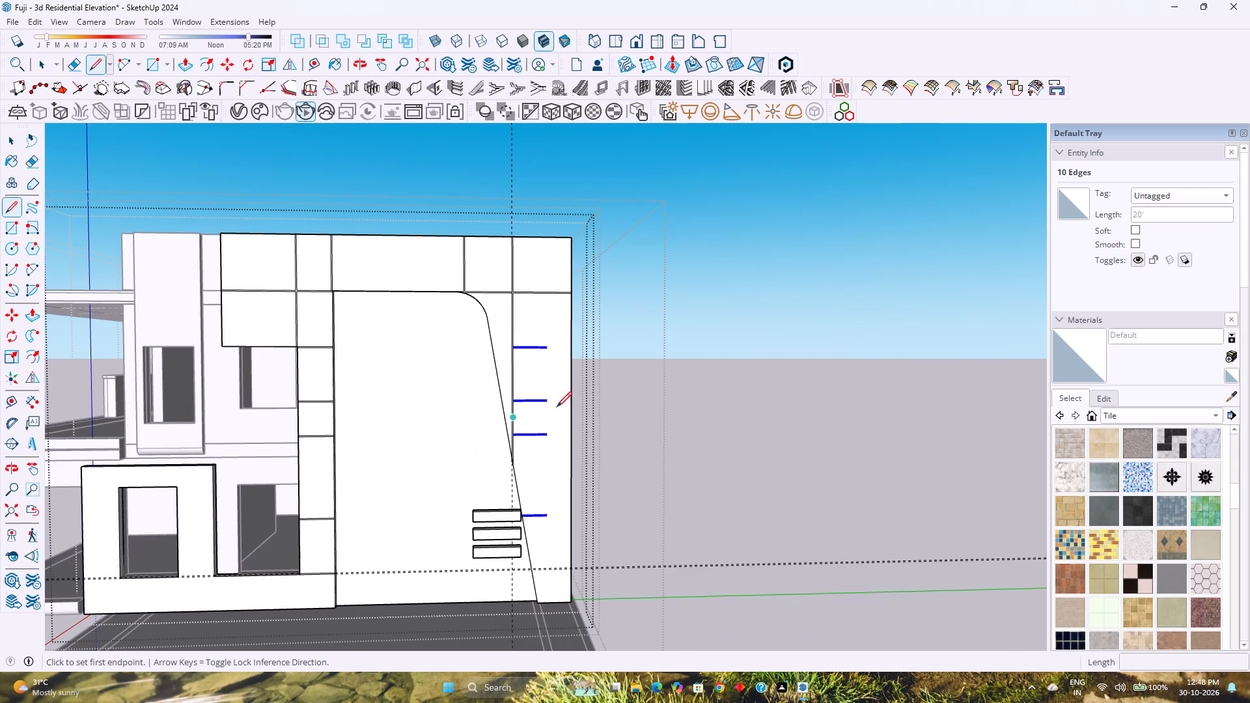
scroll(572, 345, "up", 14)
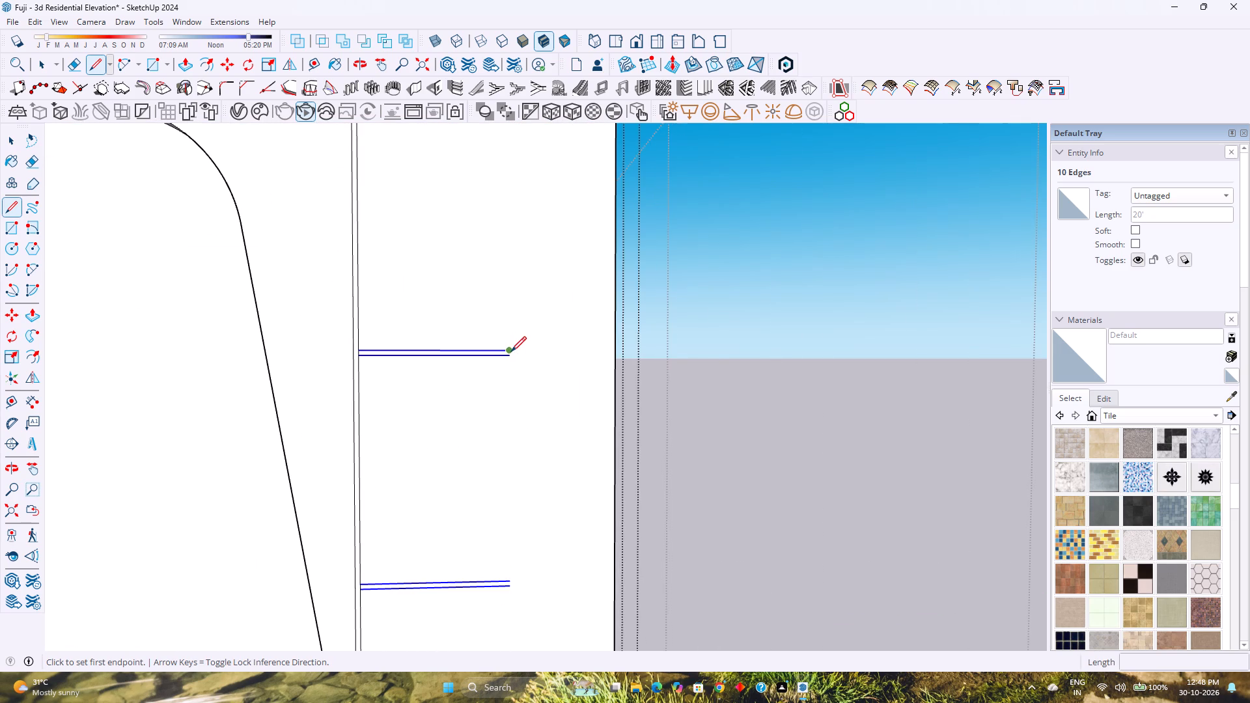
left_click(511, 351)
left_click(614, 355)
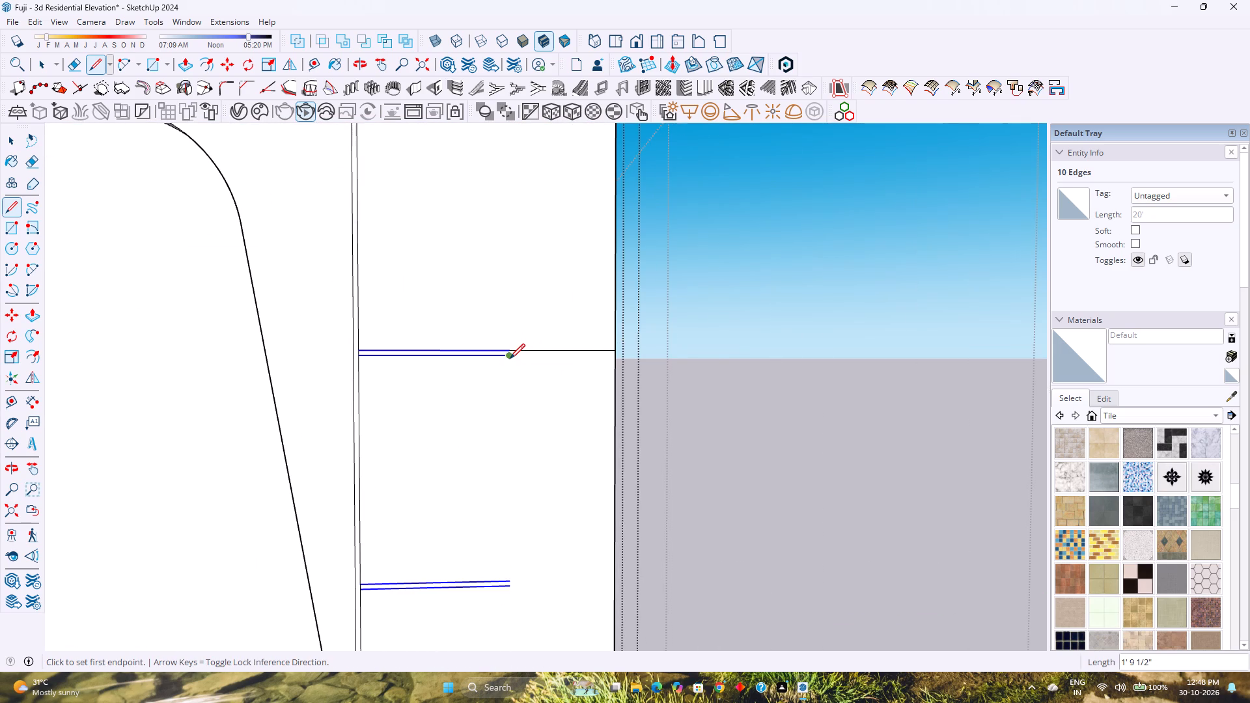
left_click(510, 359)
left_click(615, 361)
Extend both edges of the second copied groove 1' 9 1/2" to the wall's outer vertical edge.
left_click(518, 581)
key("Escape")
left_click(510, 581)
left_click(614, 573)
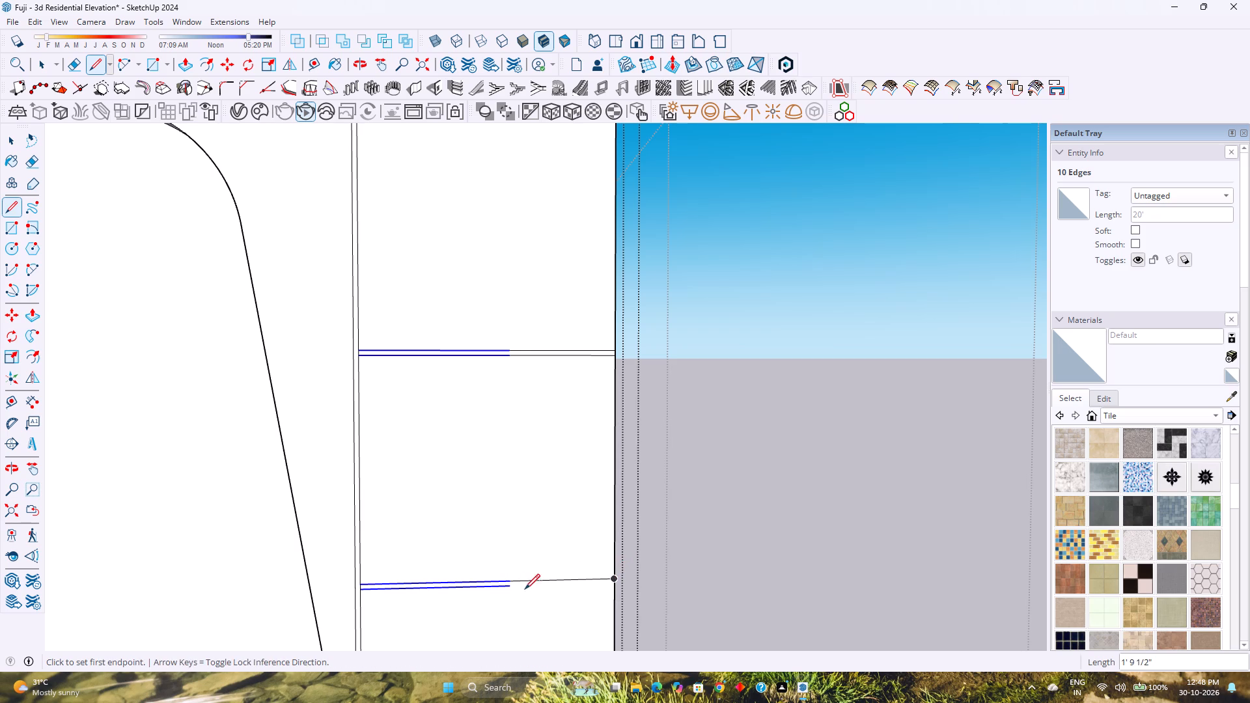
middle_click_drag(512, 598, 479, 500, "shift")
scroll(482, 511, "up", 4)
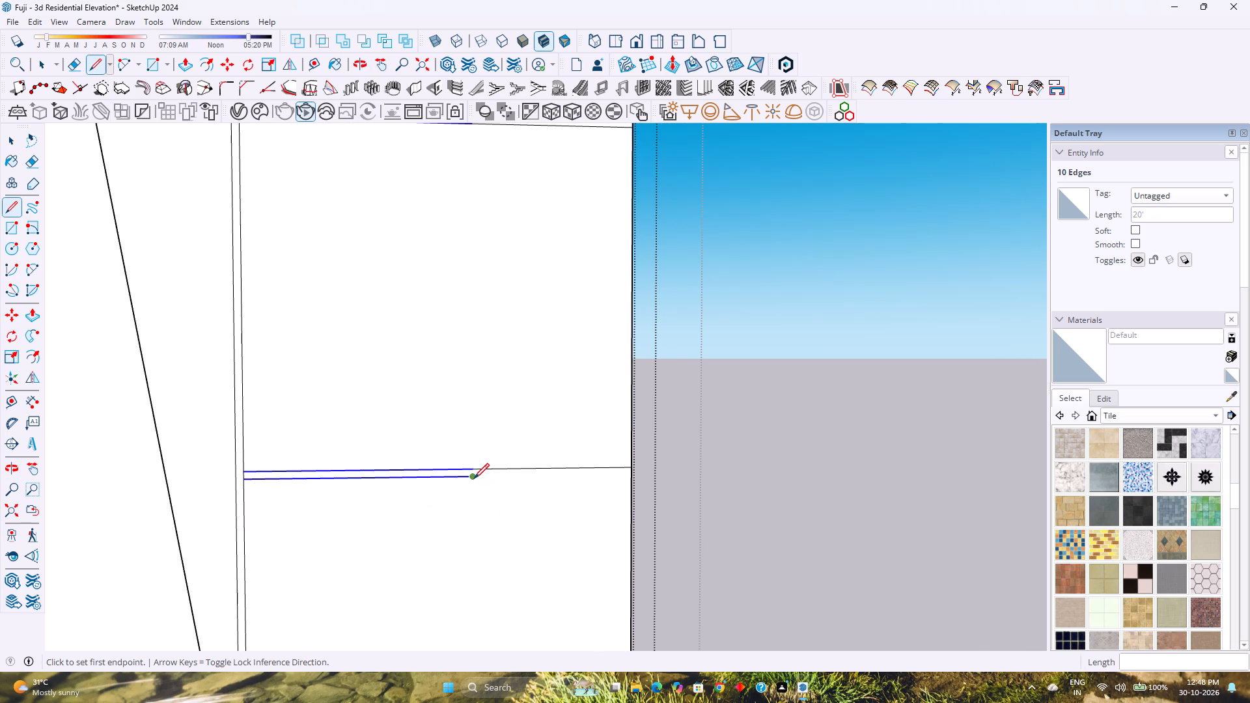
left_click(474, 478)
left_click(632, 478)
Extend both edges of the third copied groove 1' 9 1/2" to the wall's outer vertical edge.
scroll(503, 503, "down", 5)
middle_click_drag(493, 546, 450, 473, "shift")
middle_click(450, 473, "shift")
middle_click_drag(449, 469, 449, 462, "shift")
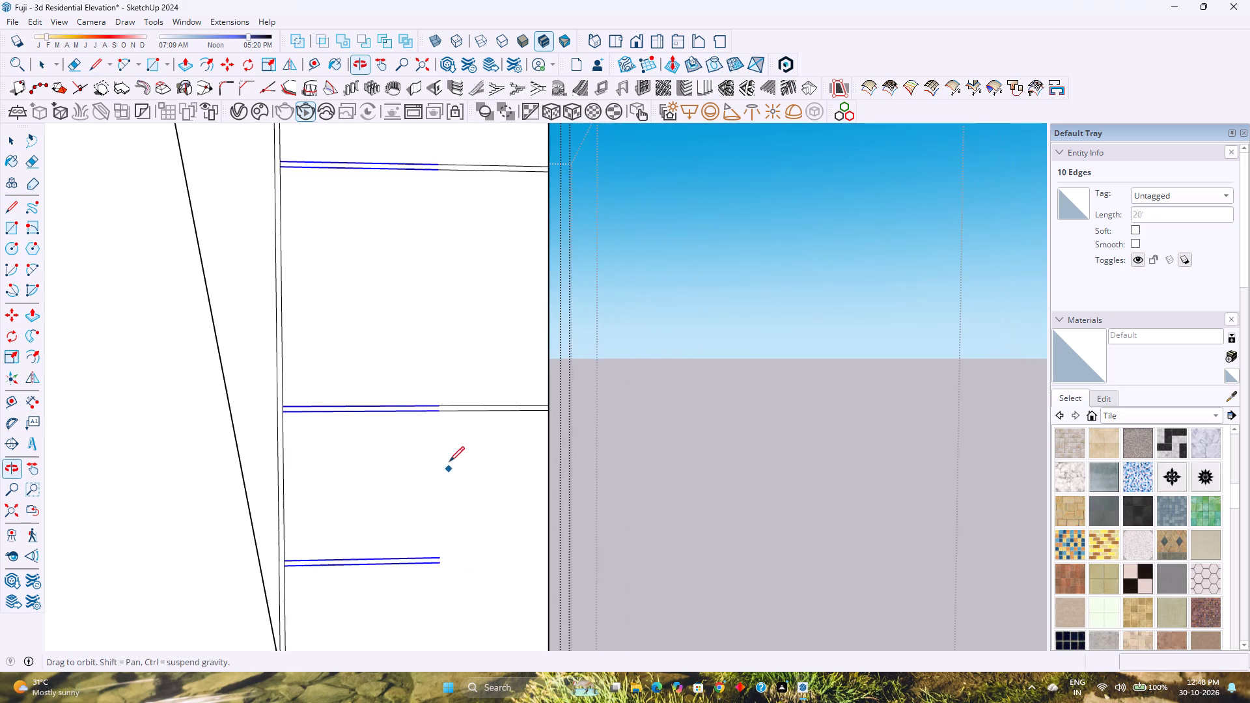
middle_click_drag(449, 462, 449, 462, "shift")
scroll(445, 549, "up", 4)
left_click(440, 553)
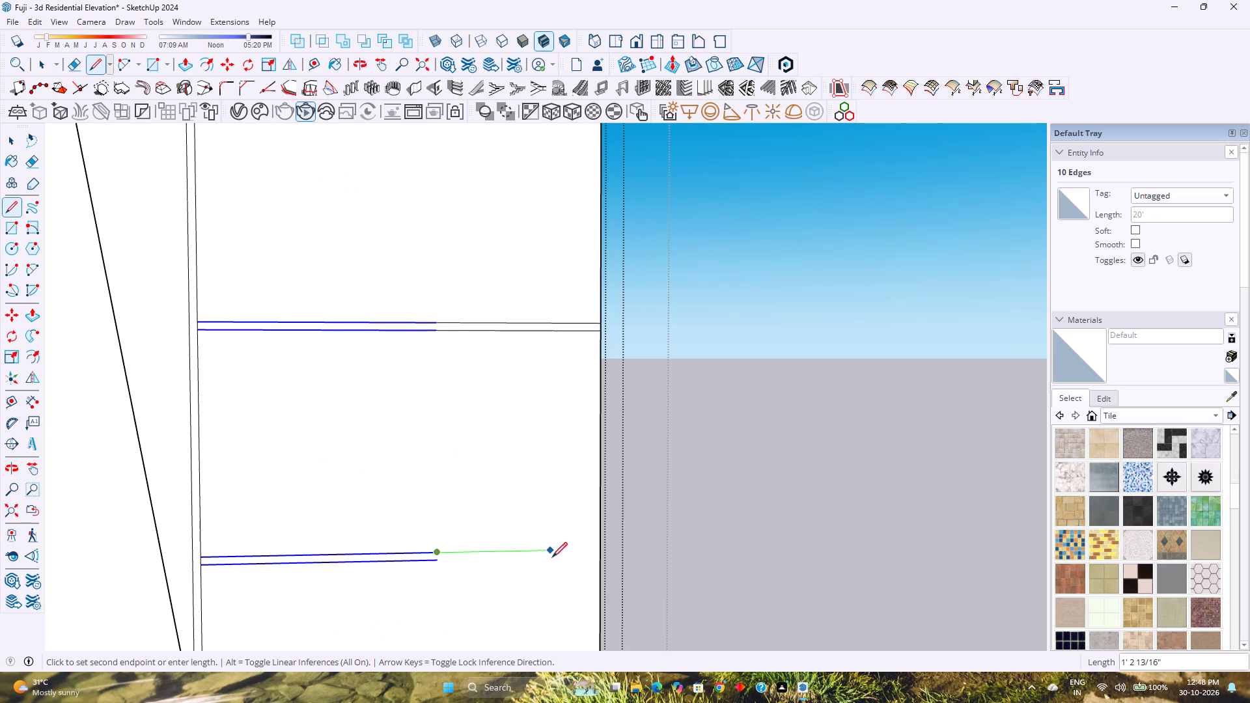
left_click(600, 549)
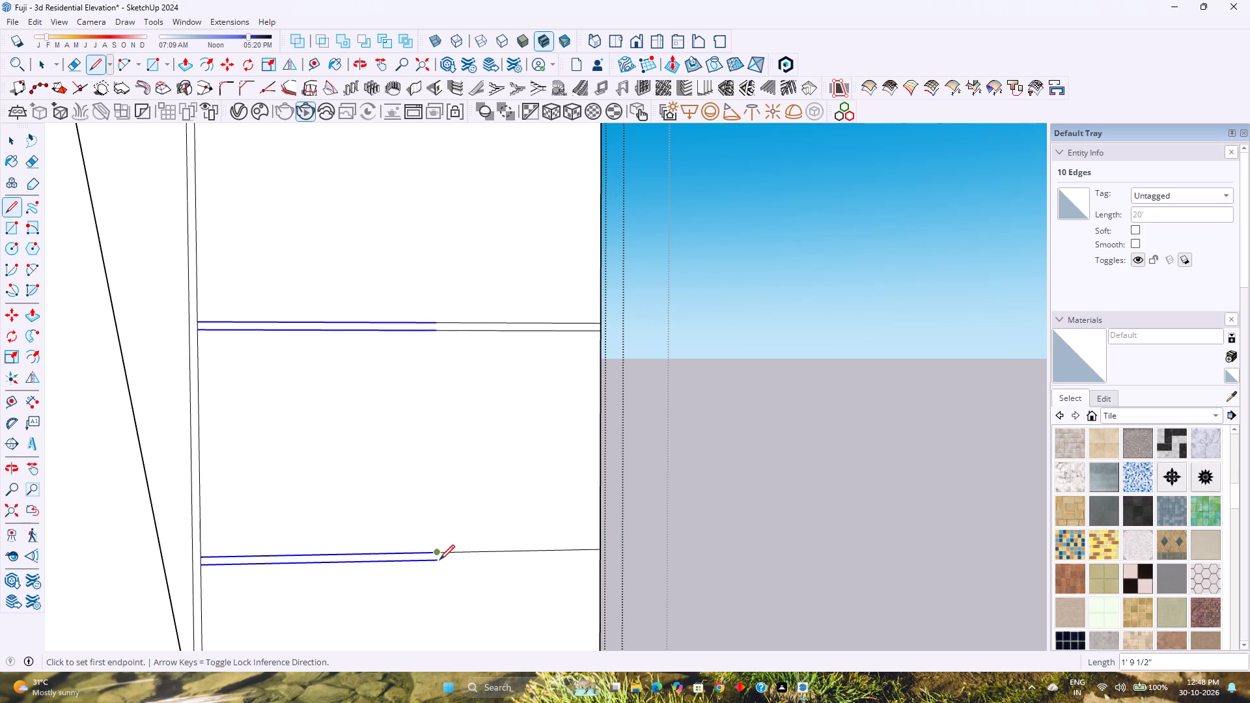
left_click(436, 562)
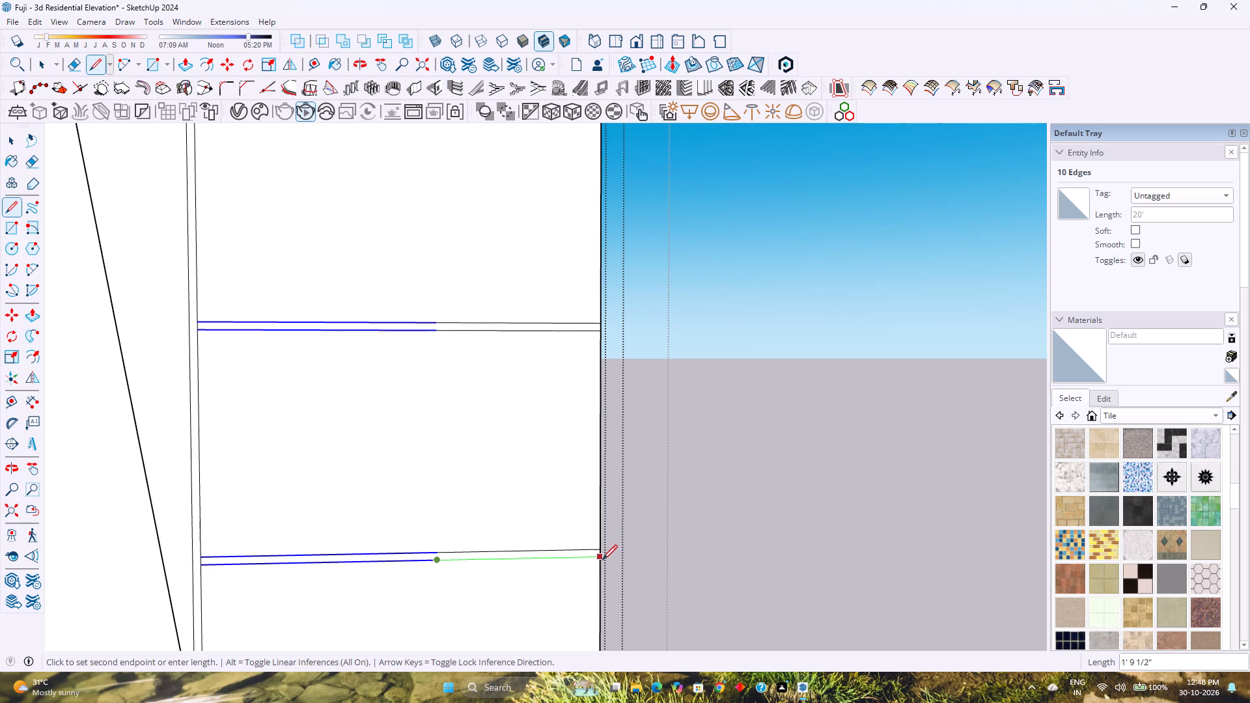
left_click(602, 560)
Extend both edges of the fourth copied groove, beside the top projecting block, 1' 9 1/2" to the wall's outer edge.
scroll(510, 537, "down", 10)
middle_click_drag(510, 593, 471, 535, "shift")
middle_click_drag(466, 522, 465, 516, "shift")
scroll(459, 490, "down", 1)
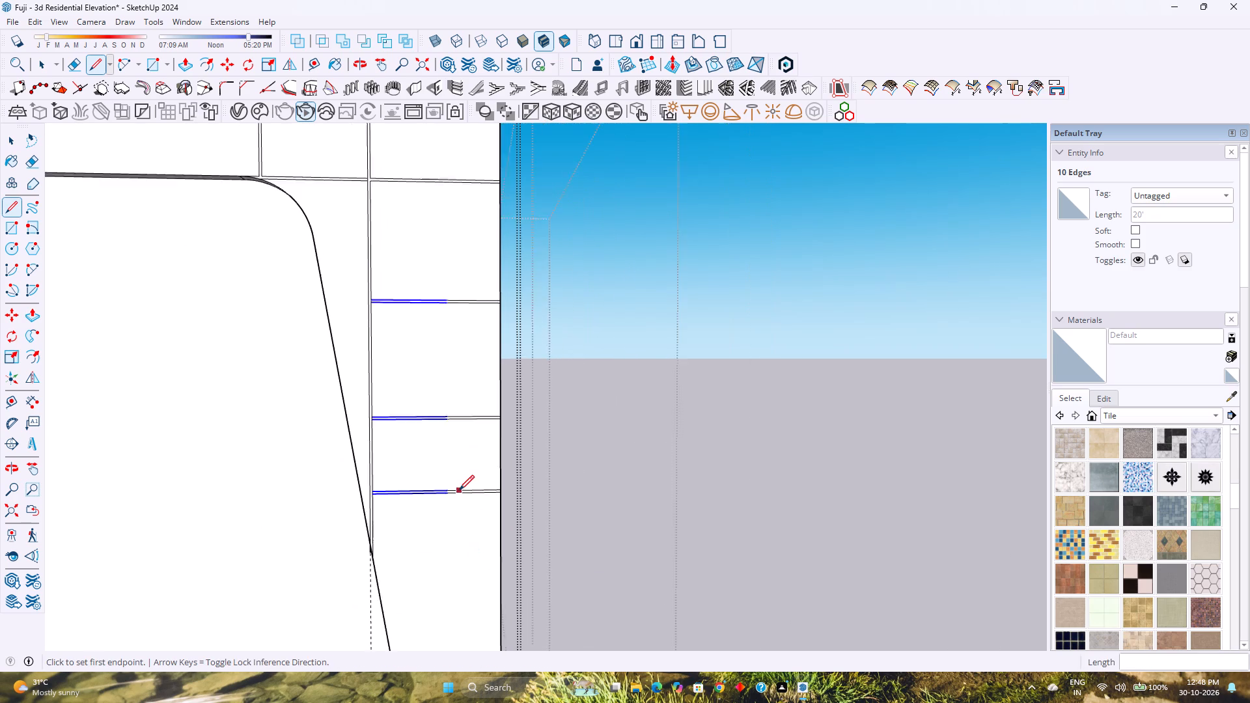
scroll(459, 490, "down", 4)
middle_click_drag(449, 581, 445, 486, "shift")
scroll(449, 536, "up", 7)
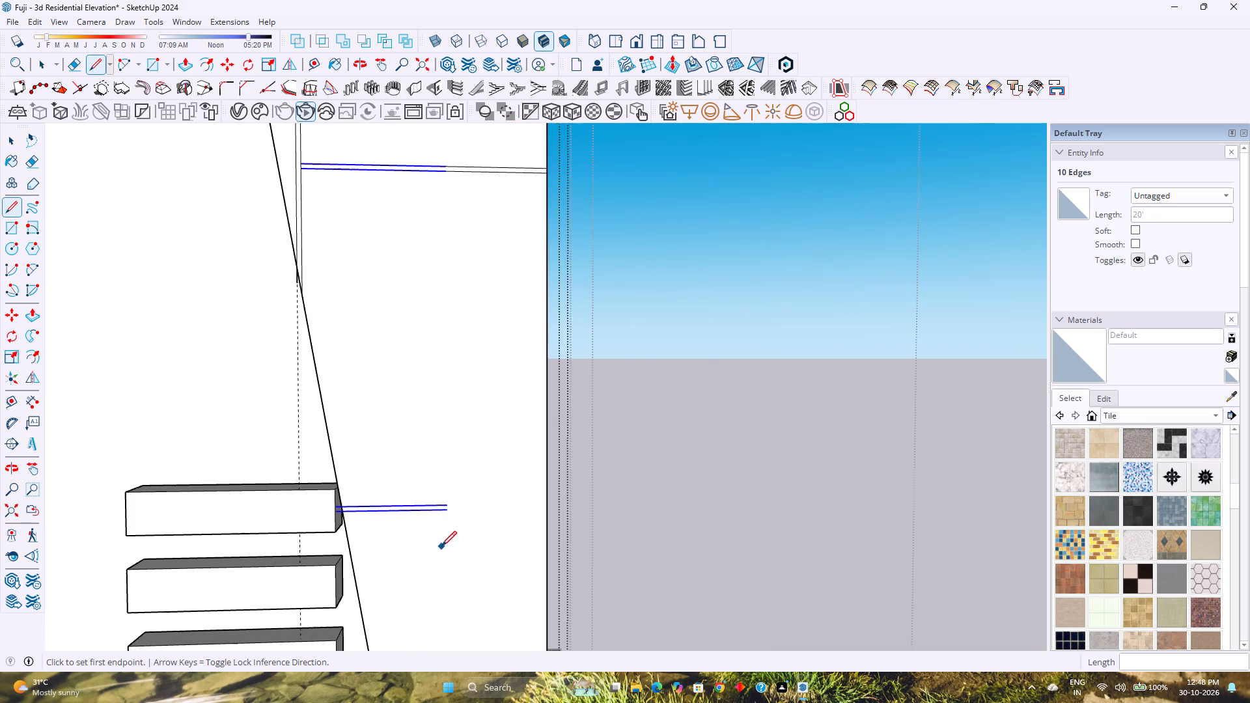
scroll(441, 546, "up", 11)
left_click(463, 474)
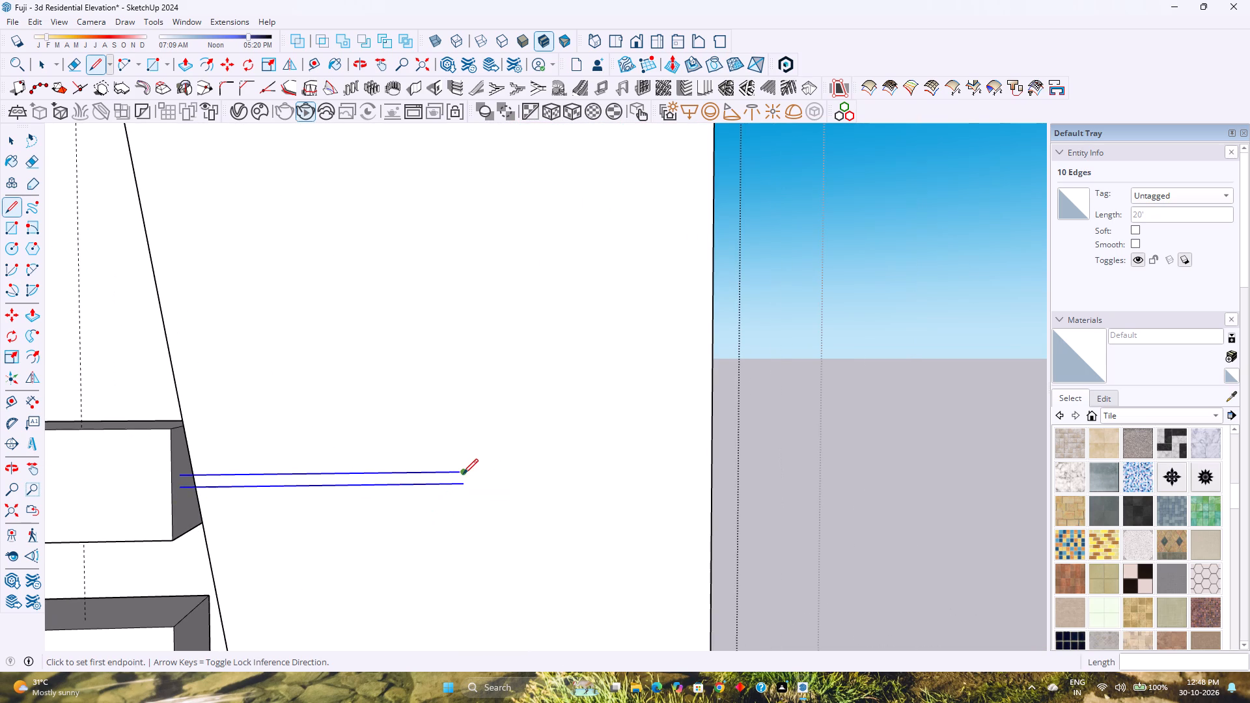
left_click(712, 470)
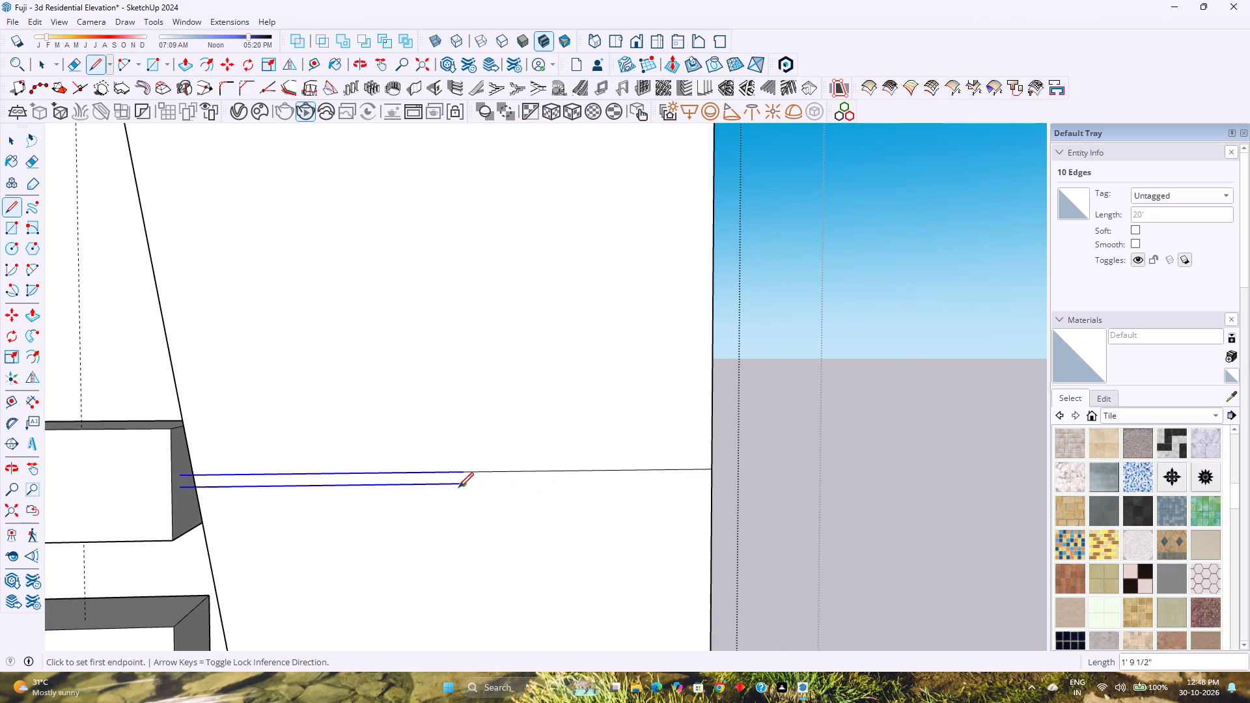
left_click(463, 486)
left_click(710, 486)
Copy the pair of groove edges at the narrow column's base 16' 9 3/8" along the green axis to the panel's slanted edge.
scroll(548, 495, "down", 20)
scroll(548, 495, "down", 5)
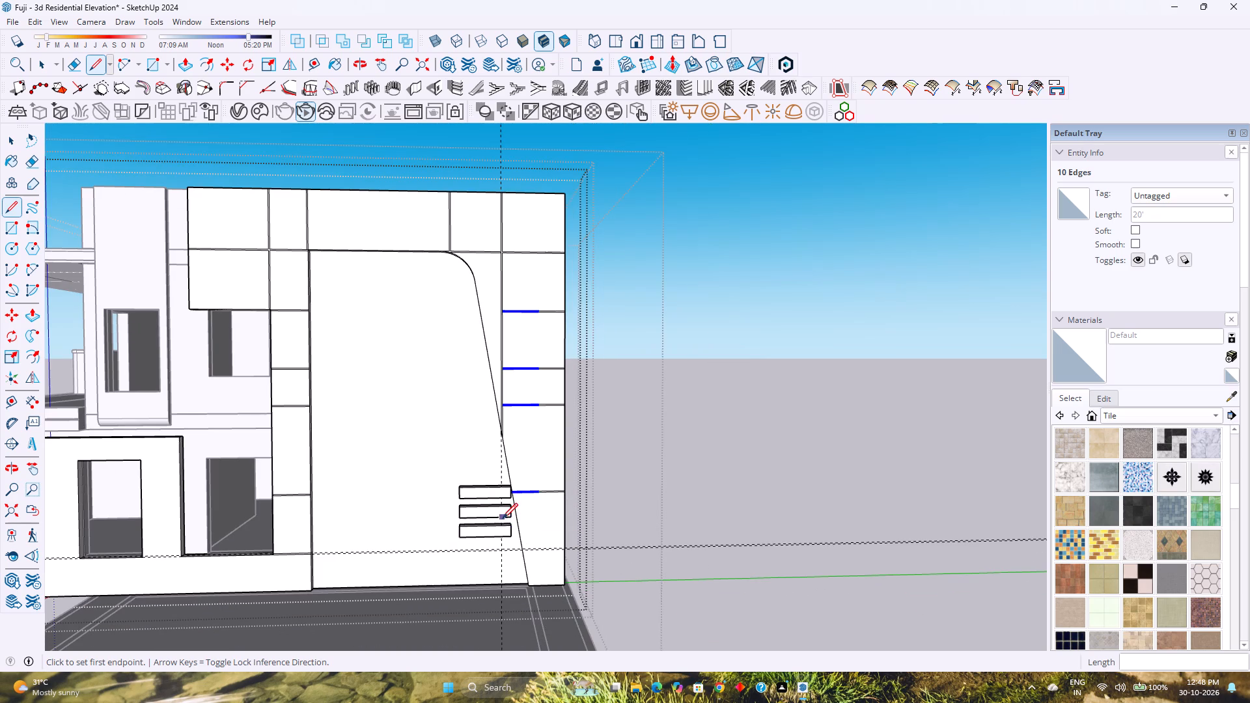
key("space")
scroll(502, 512, "up", 3)
scroll(221, 573, "up", 4)
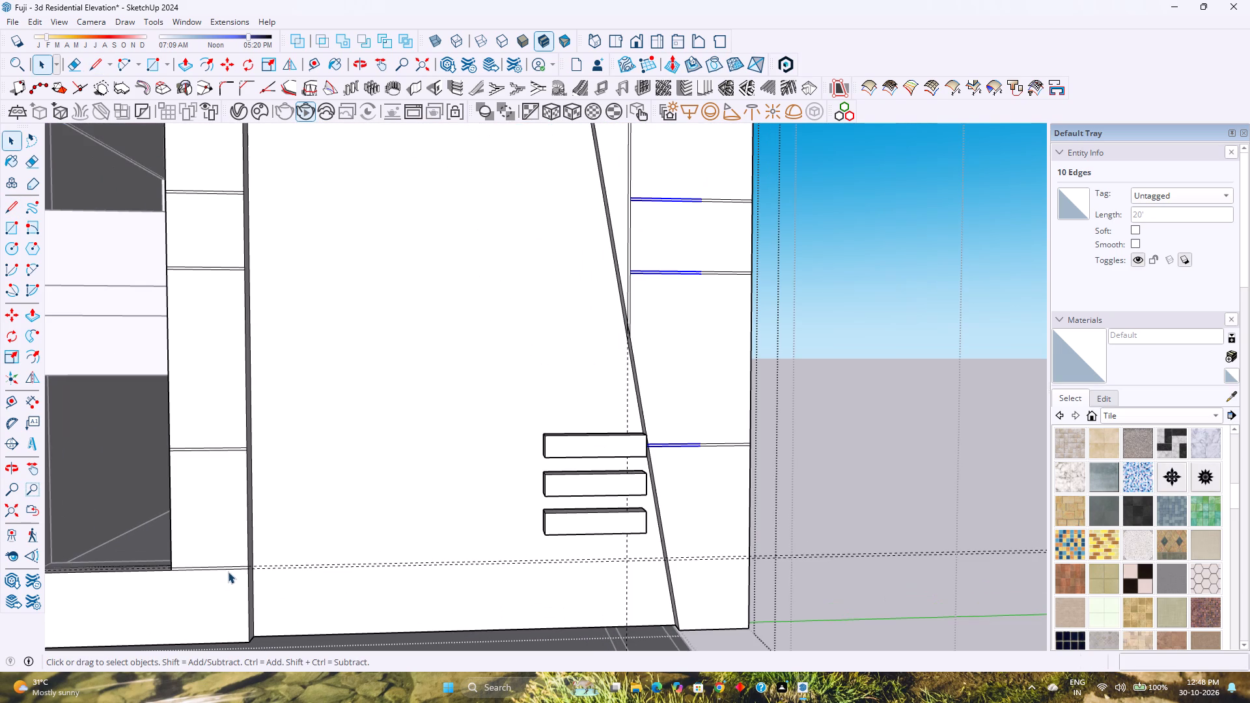
left_click_drag(230, 573, 217, 558)
right_click(204, 499)
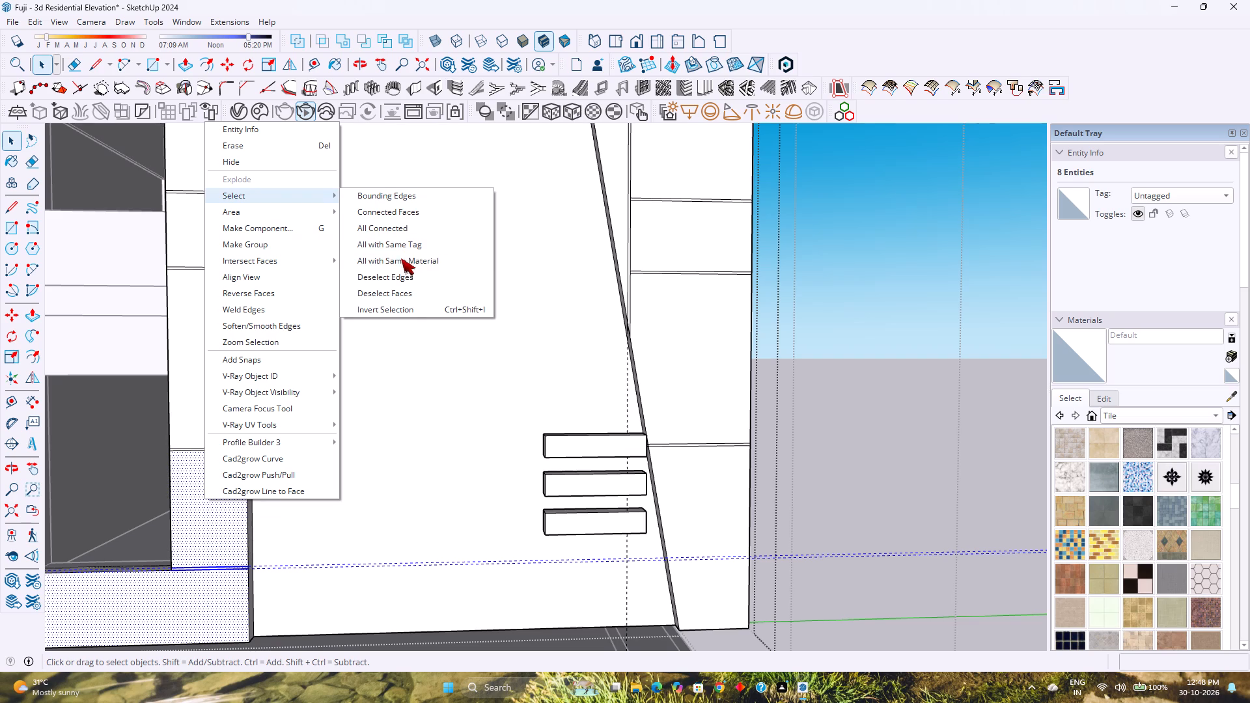
left_click(410, 295)
key("m")
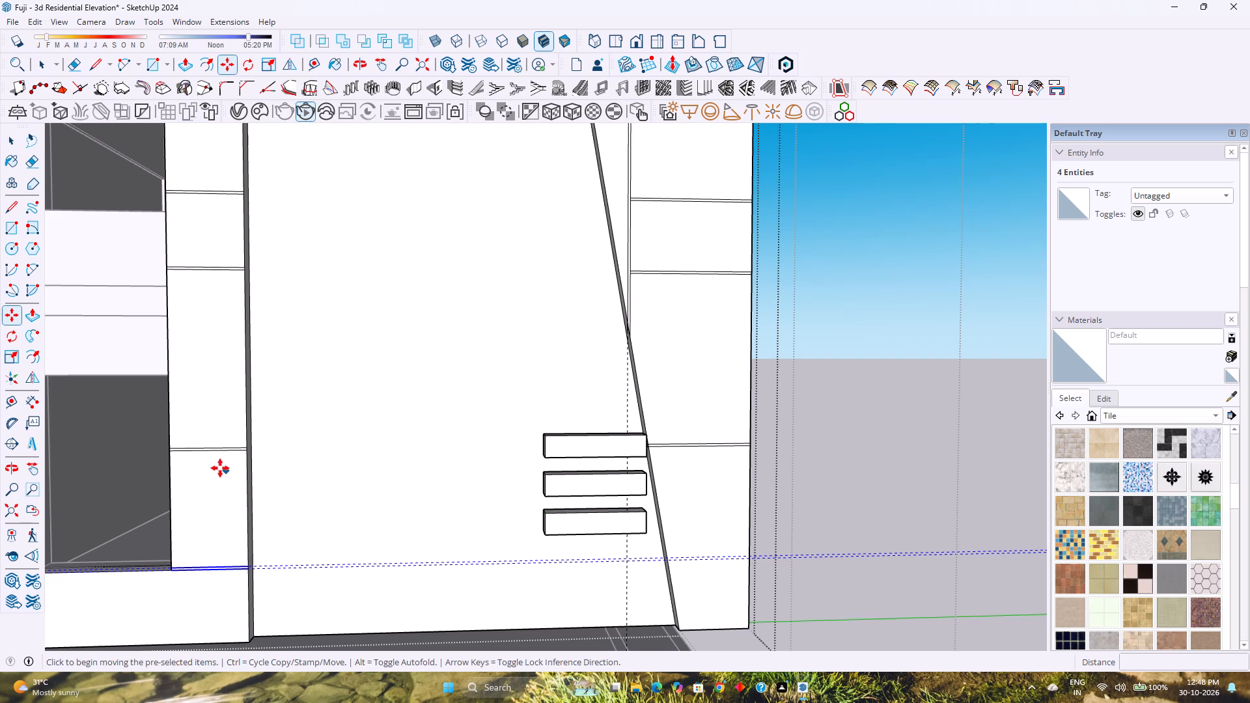
scroll(184, 471, "up", 2)
left_click(167, 450)
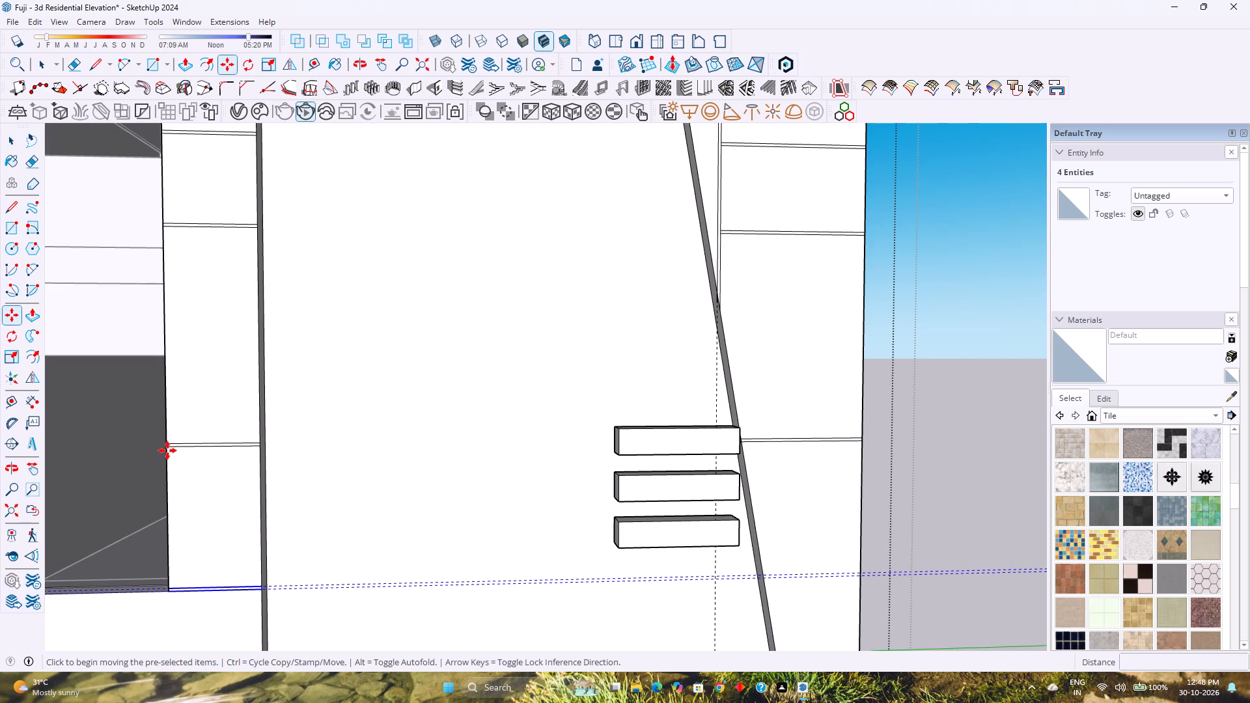
key("Left")
left_click(764, 444)
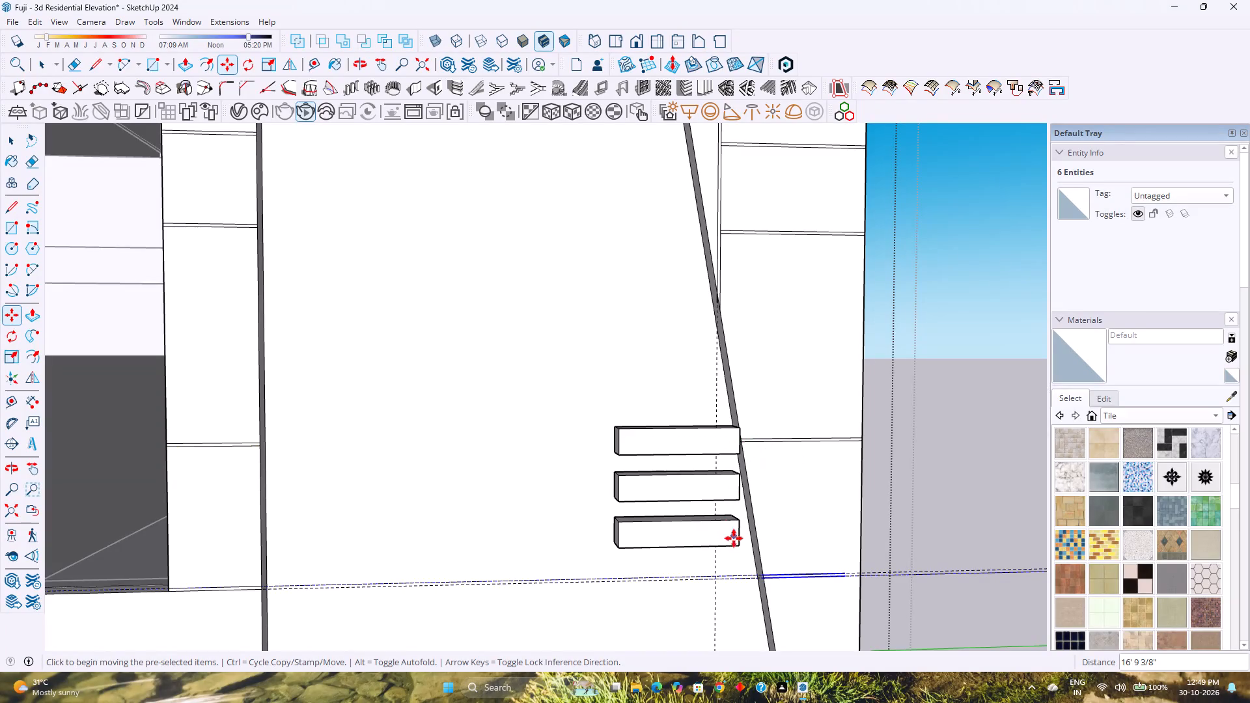
Extend both edges of the copied base groove about 5 5/8" to the wall's outer vertical edge.
scroll(773, 579, "up", 2)
middle_click_drag(775, 579, 449, 522)
middle_click(446, 521, "shift")
scroll(493, 526, "up", 7)
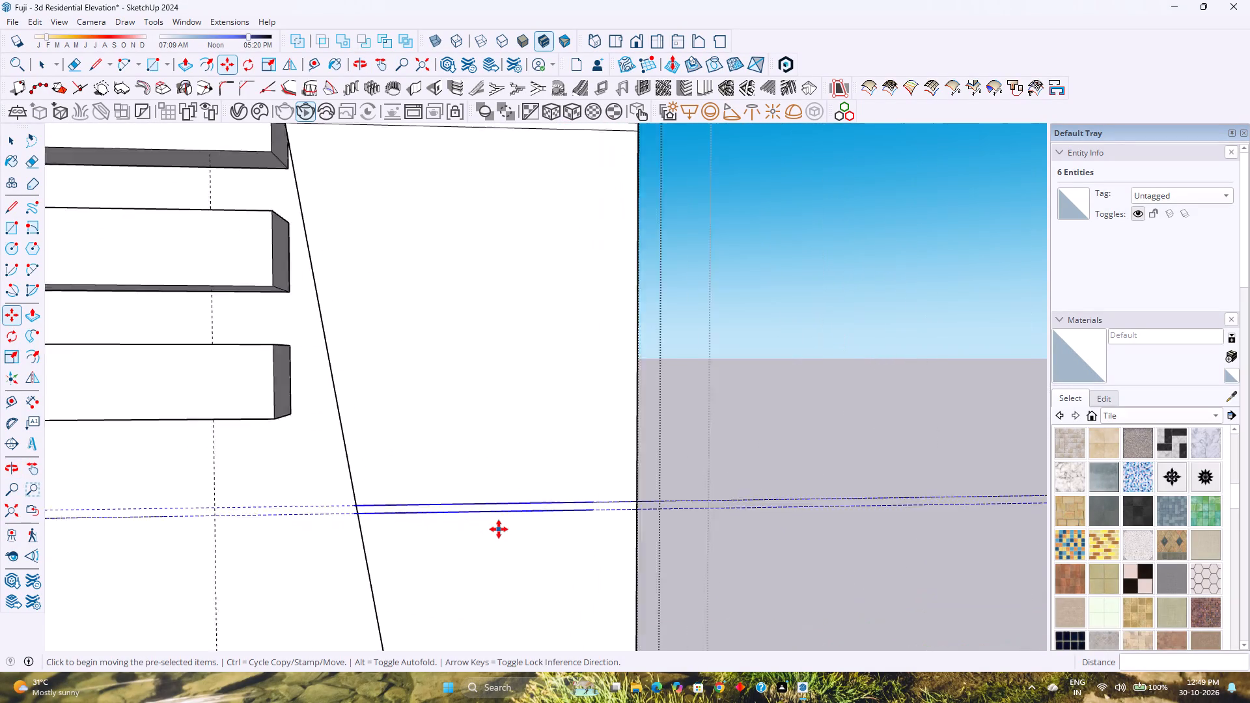
scroll(499, 529, "up", 5)
key("l")
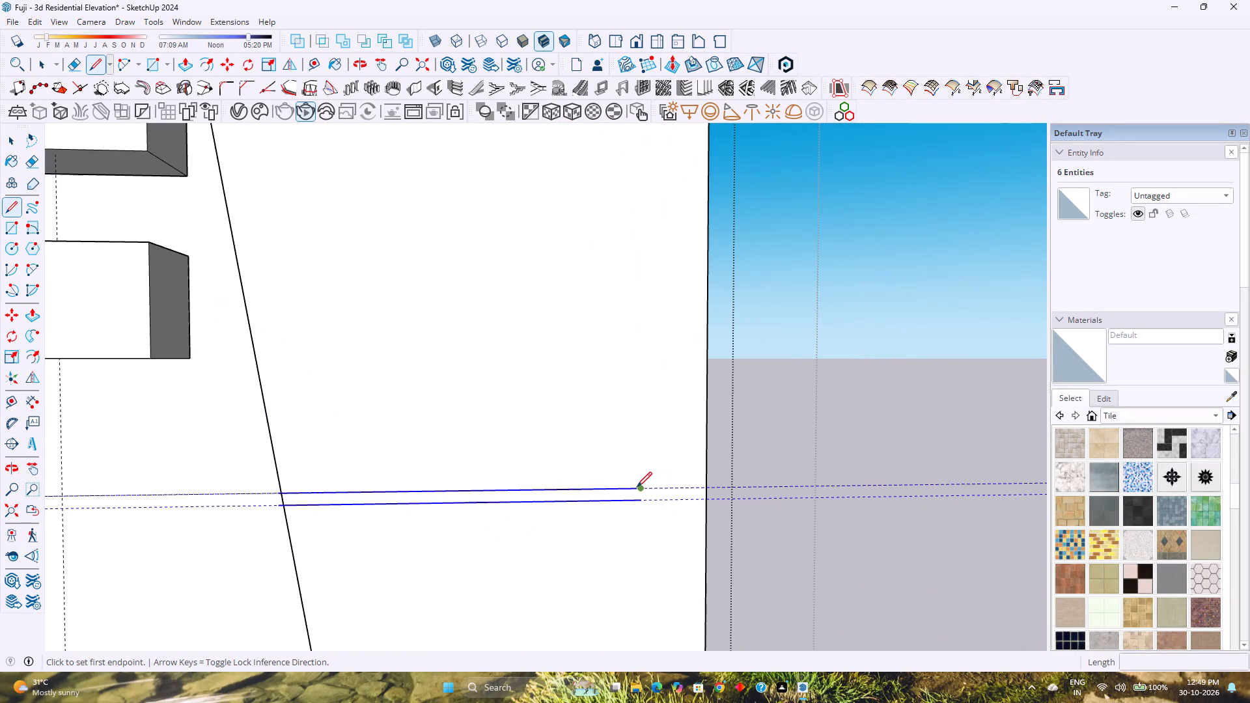
left_click(637, 487)
left_click(708, 488)
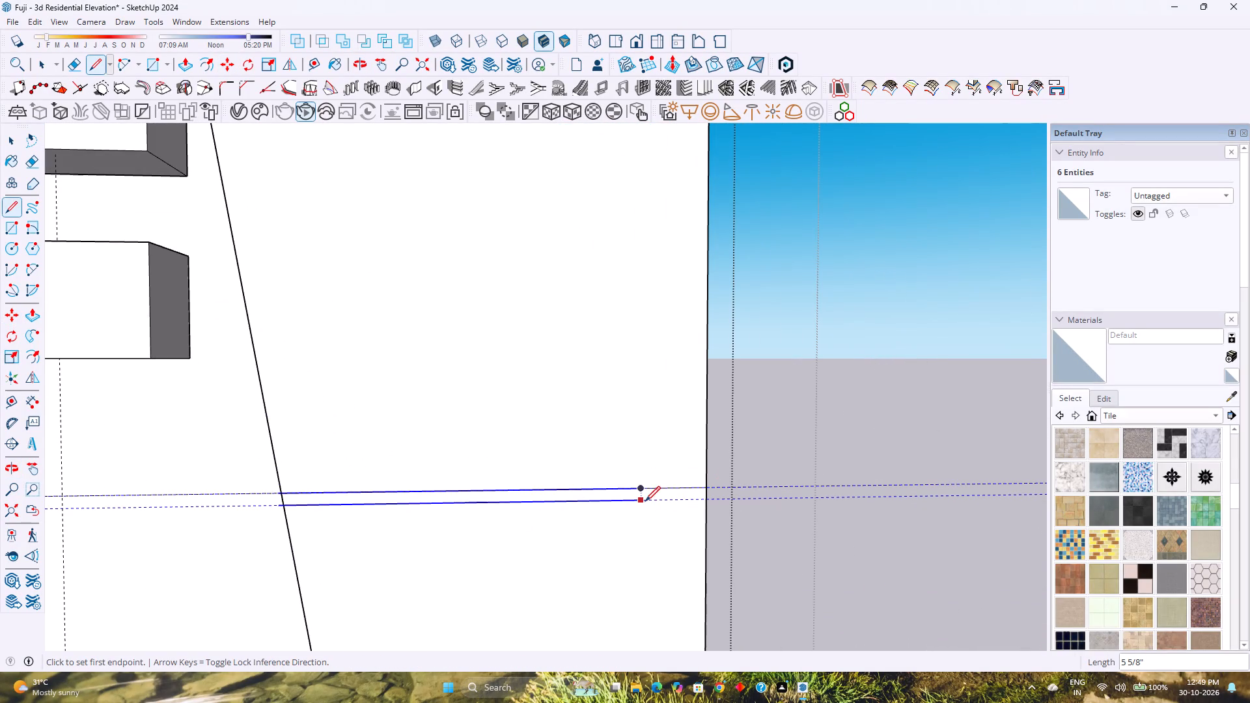
left_click(641, 501)
left_click(705, 499)
key("space")
Delete all guides from the model.
scroll(623, 513, "down", 2)
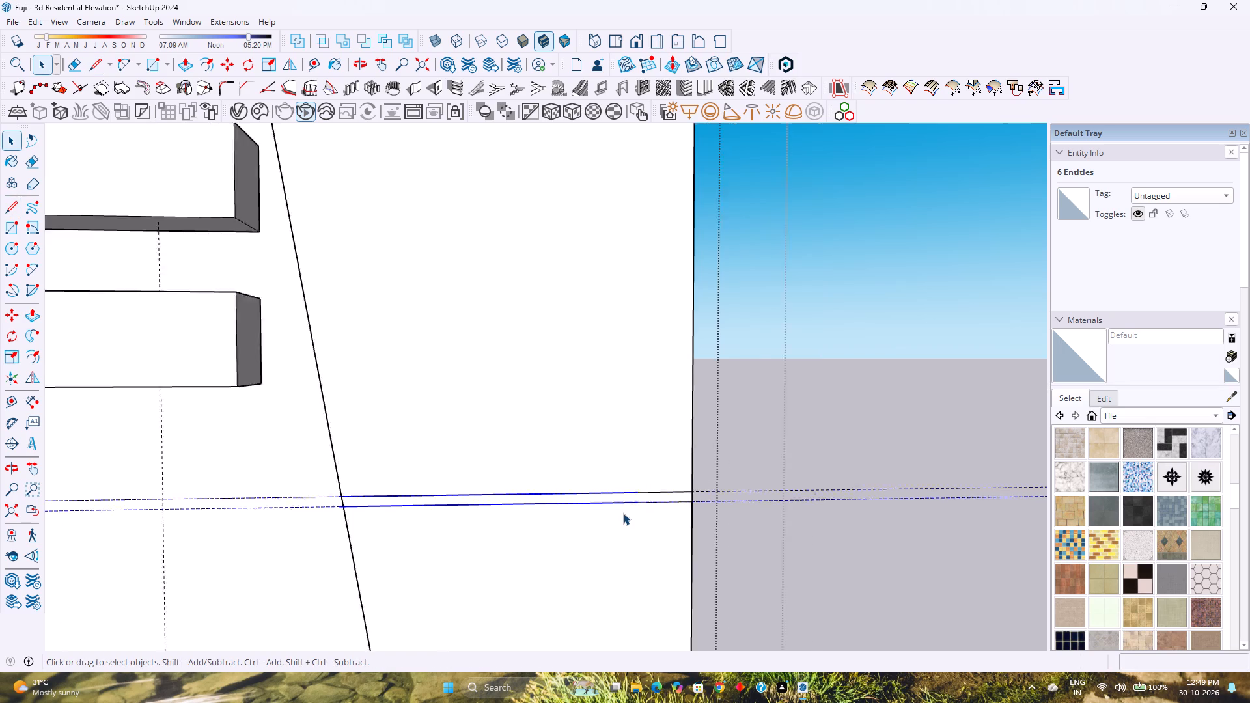
scroll(623, 513, "down", 16)
middle_click_drag(347, 499, 497, 491)
middle_click(499, 491)
scroll(505, 490, "down", 5)
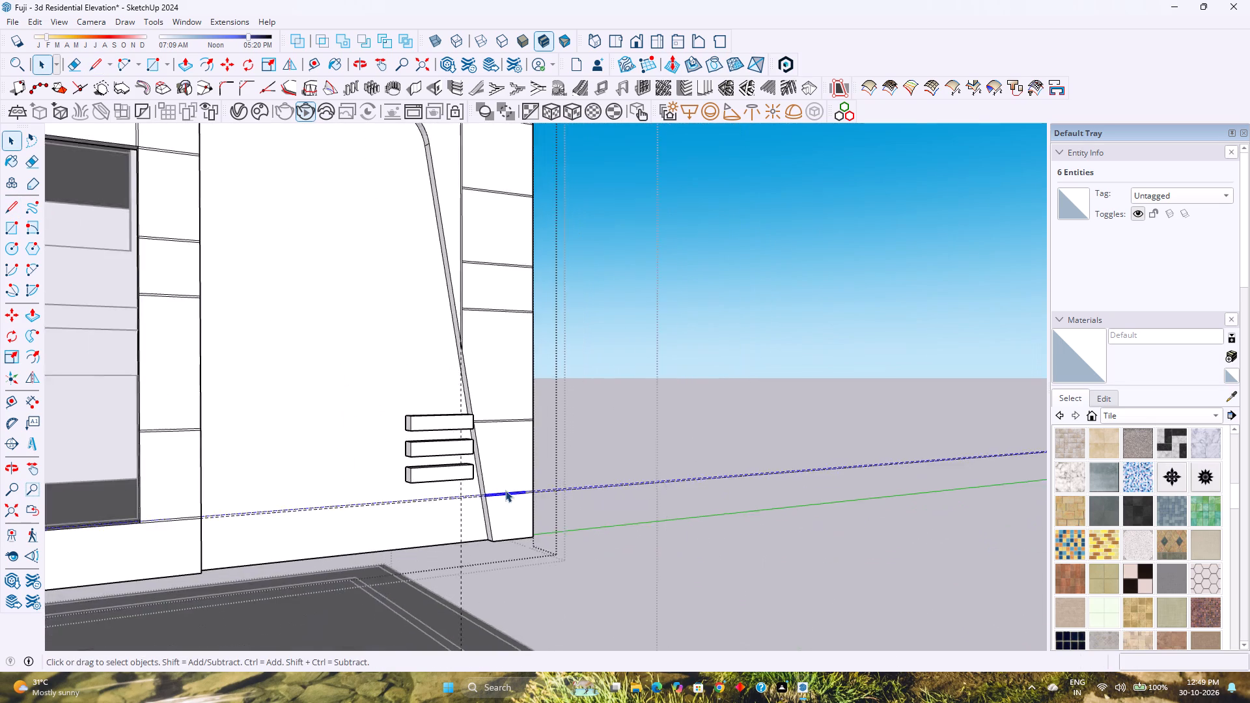
scroll(505, 490, "down", 4)
left_click(38, 27)
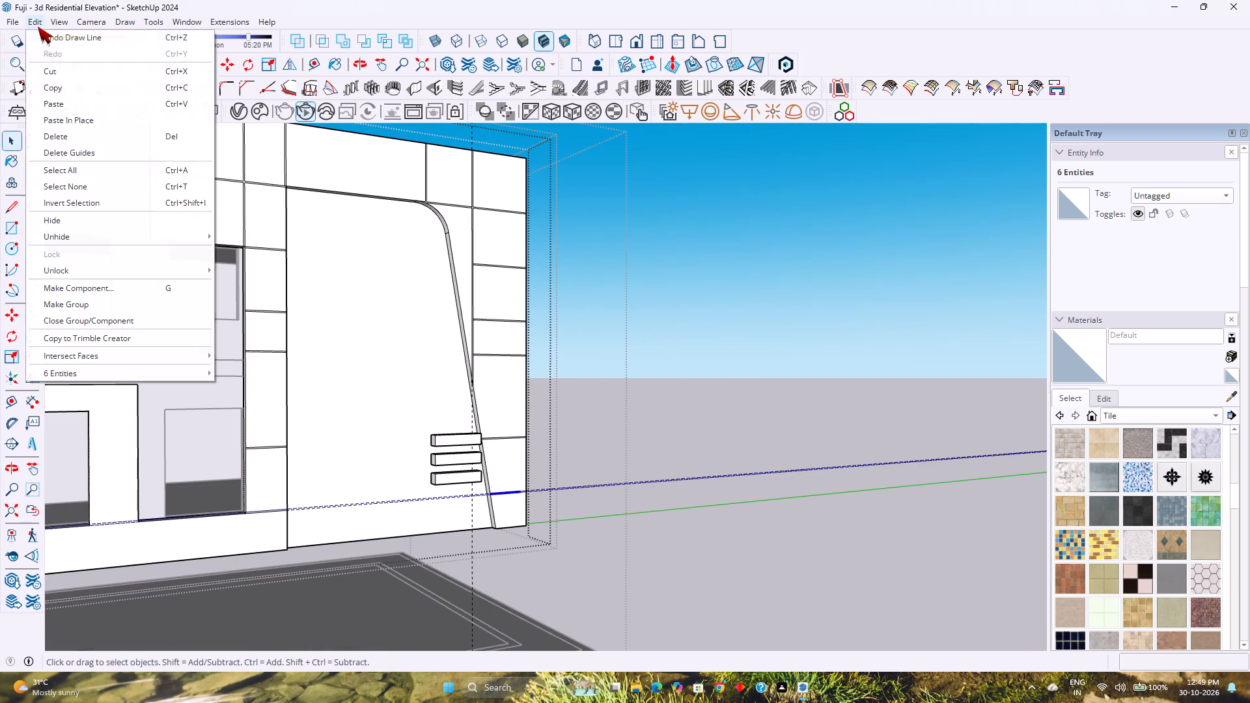
left_click(88, 156)
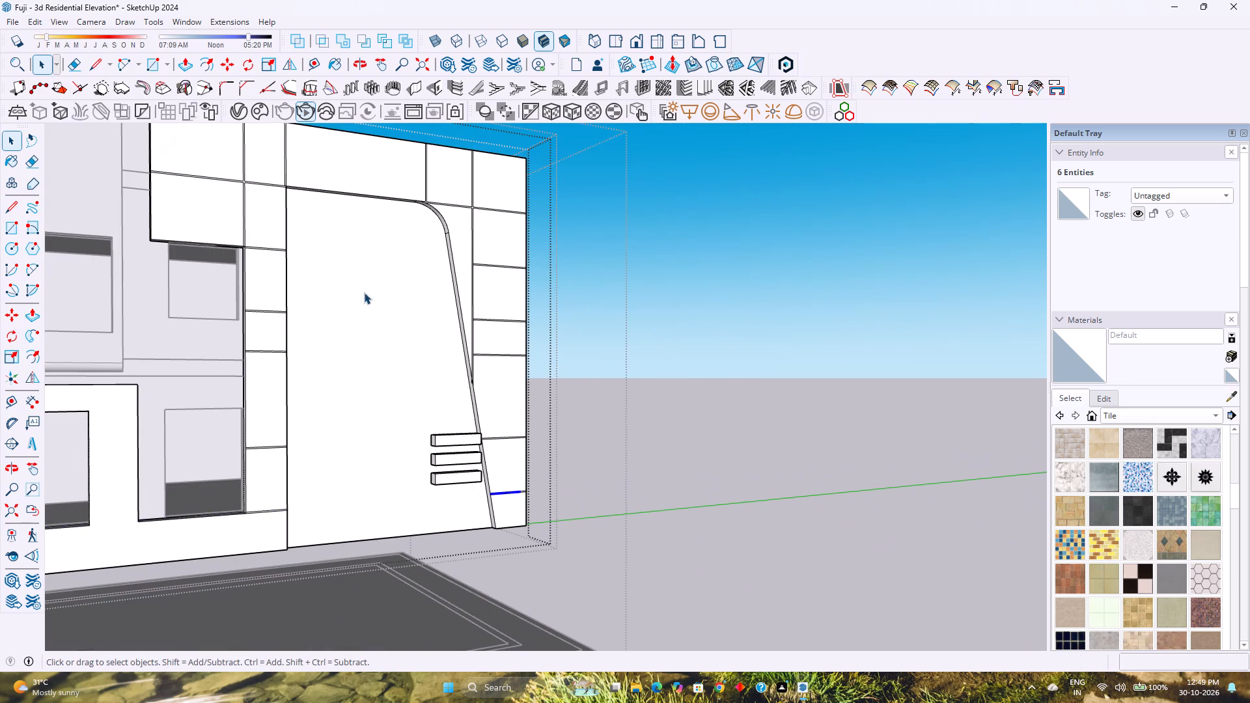
Clear the selection and save the model.
scroll(364, 292, "down", 2)
middle_click_drag(368, 318, 520, 386, "shift")
key("Escape")
key("ctrl+s")
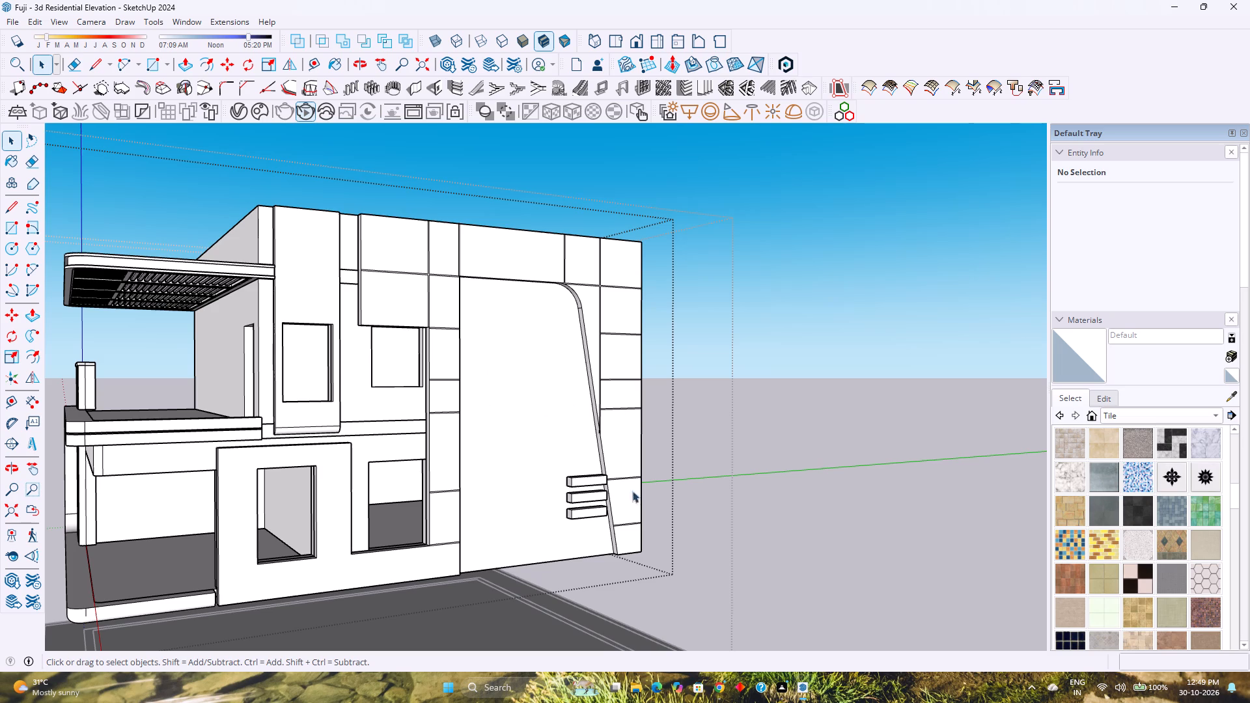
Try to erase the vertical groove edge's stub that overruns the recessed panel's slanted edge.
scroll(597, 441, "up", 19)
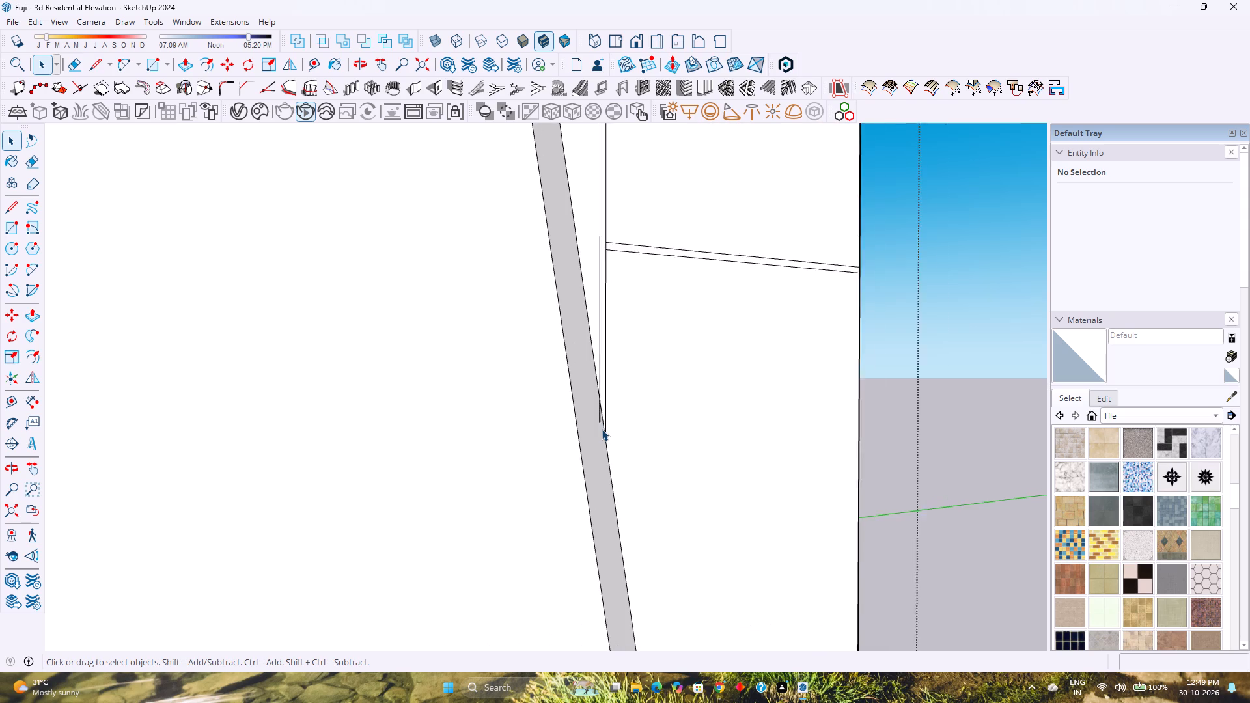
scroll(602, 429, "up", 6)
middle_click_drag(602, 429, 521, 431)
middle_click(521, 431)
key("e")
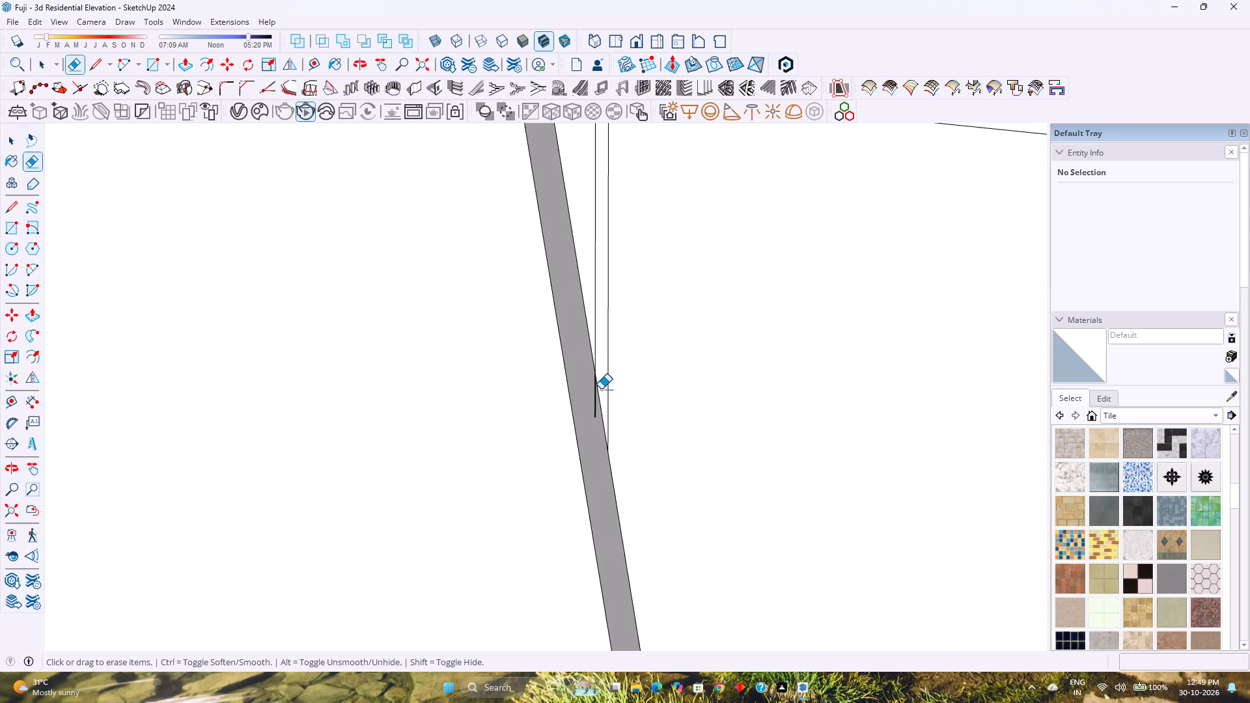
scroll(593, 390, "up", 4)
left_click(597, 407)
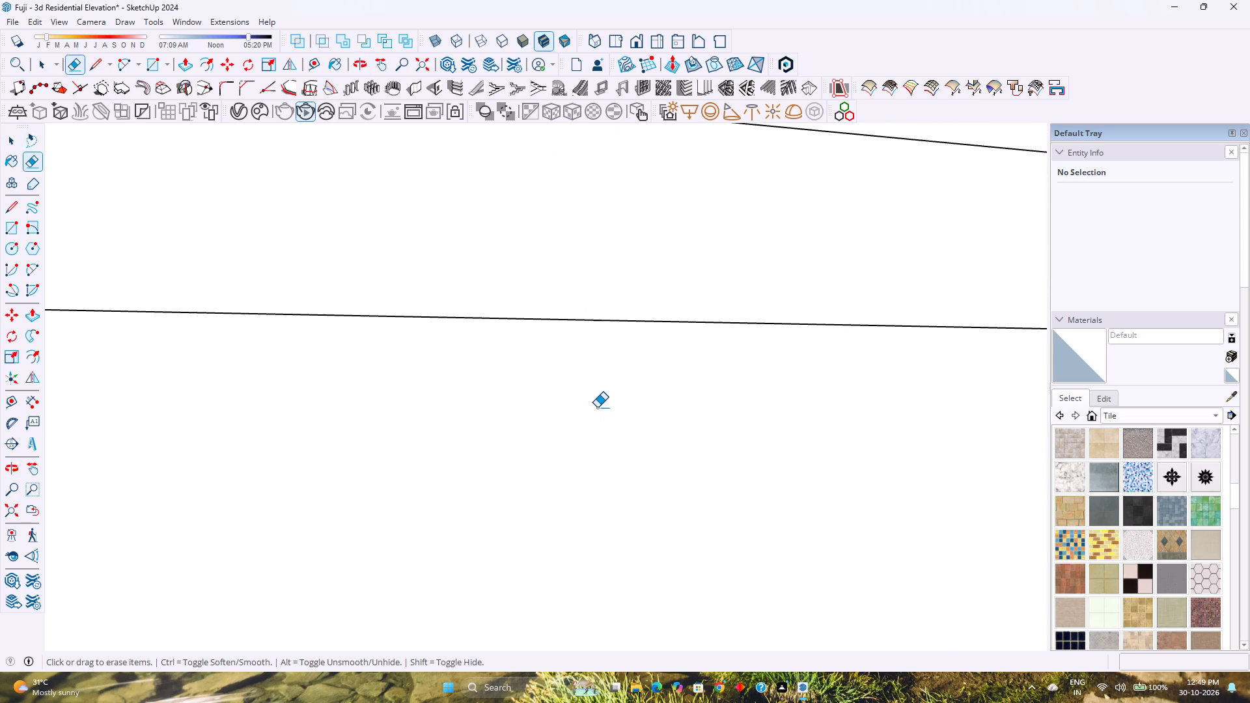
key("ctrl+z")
Inside the wall group, delete the short vertical groove stub that crosses into the recessed panel's slanted side.
key("space")
left_click(598, 407)
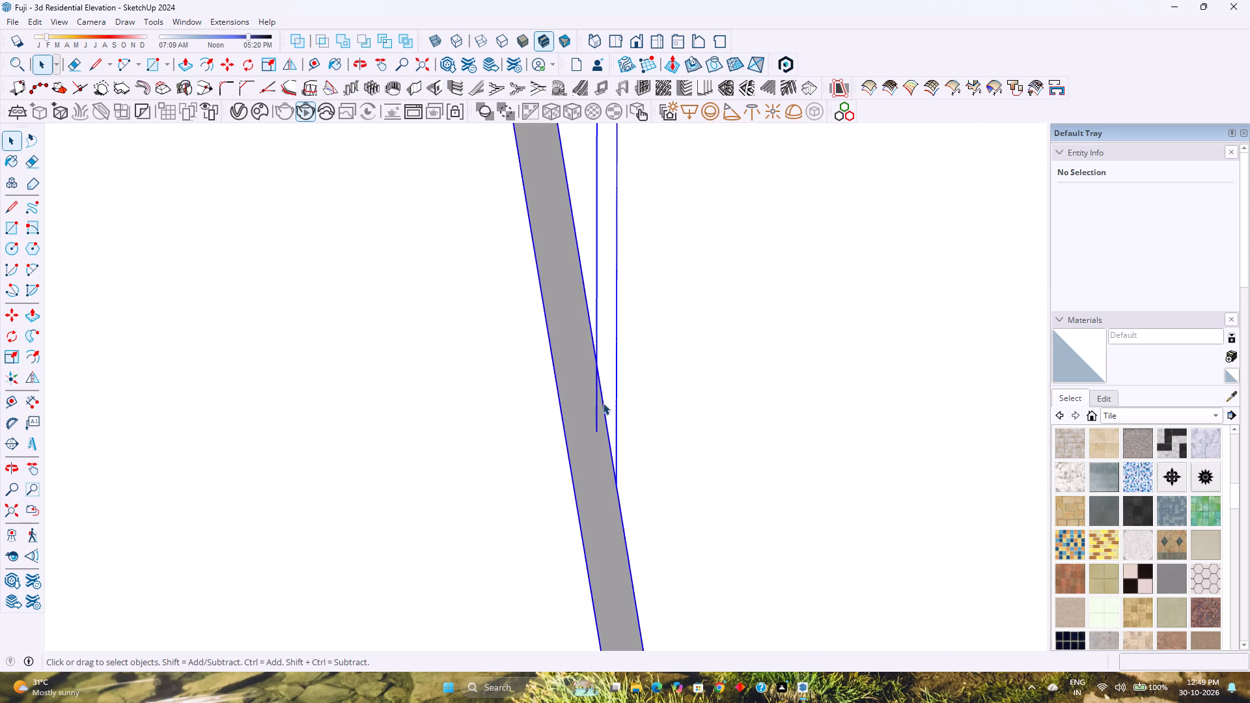
left_click(607, 400)
scroll(607, 400, "up", 4)
double_click(607, 400)
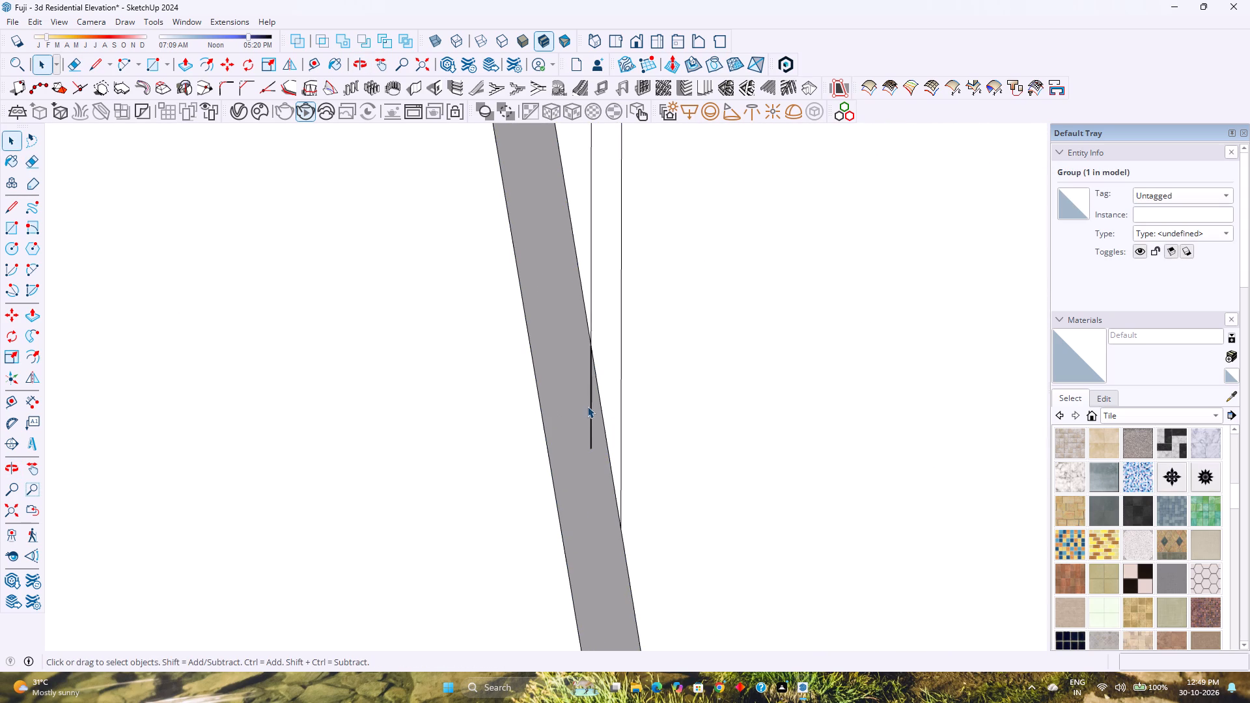
left_click(591, 402)
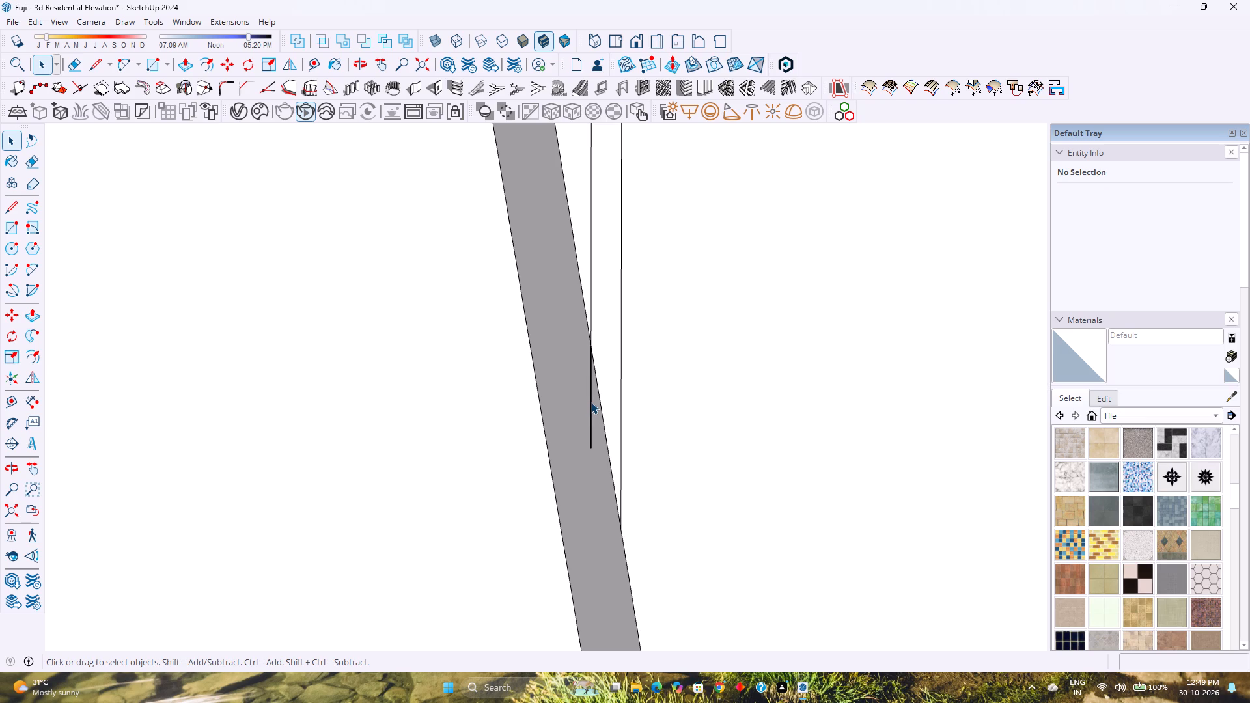
double_click(591, 402)
key("Delete")
Delete the two short horizontal groove stubs overrunning the panel's slanted edge beside the top projecting block.
scroll(591, 402, "down", 2)
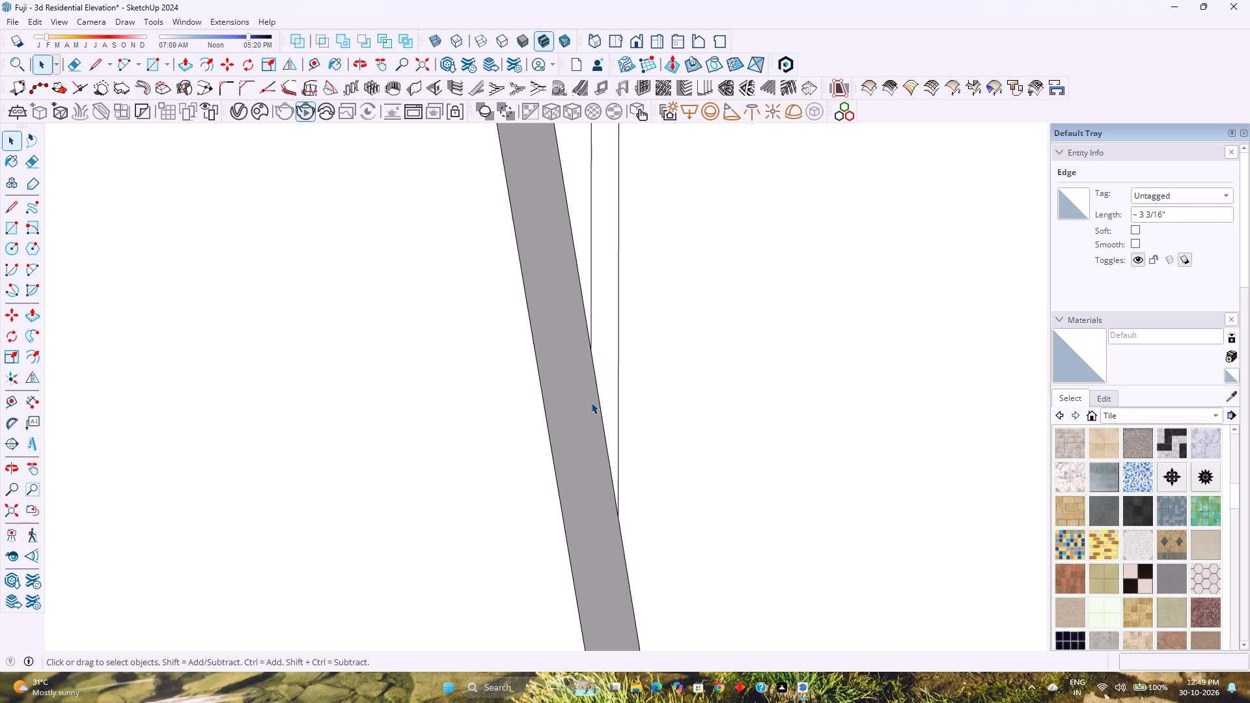
scroll(591, 402, "down", 20)
scroll(591, 402, "down", 8)
middle_click_drag(641, 499, 594, 447, "shift")
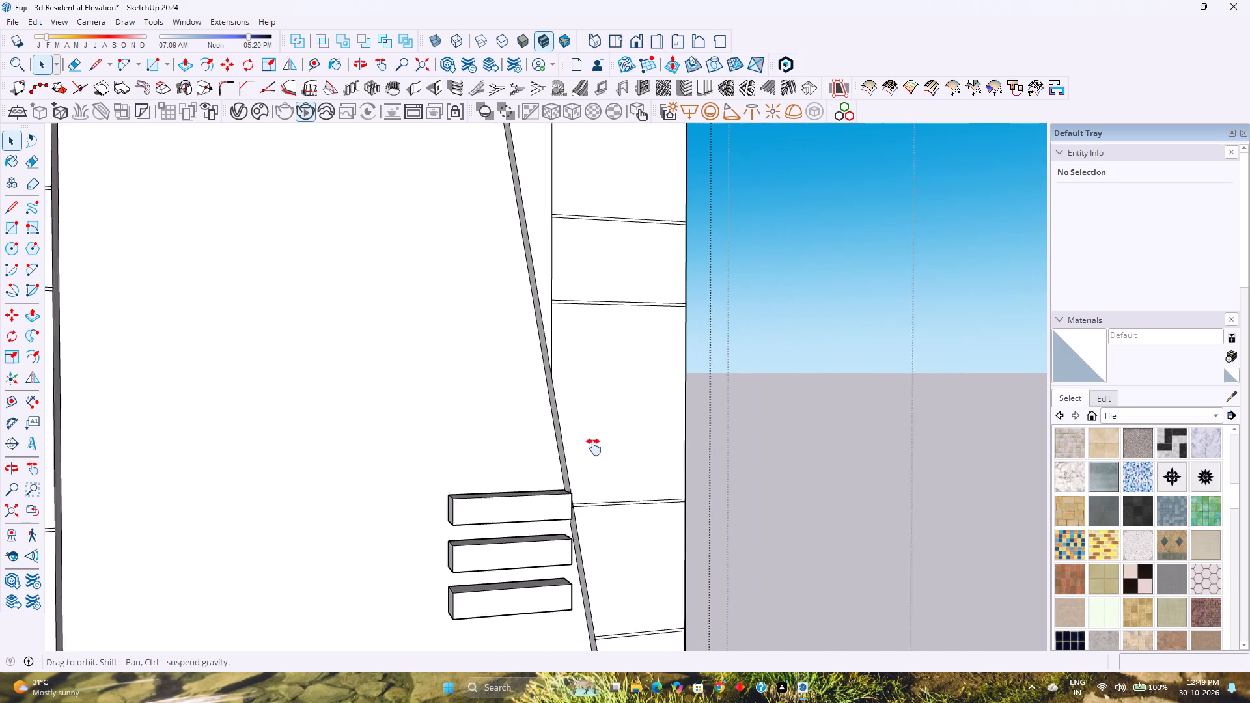
middle_click_drag(594, 447, 589, 438, "shift")
scroll(507, 462, "up", 6)
middle_click_drag(581, 493, 479, 480)
middle_click(479, 480)
scroll(542, 489, "up", 3)
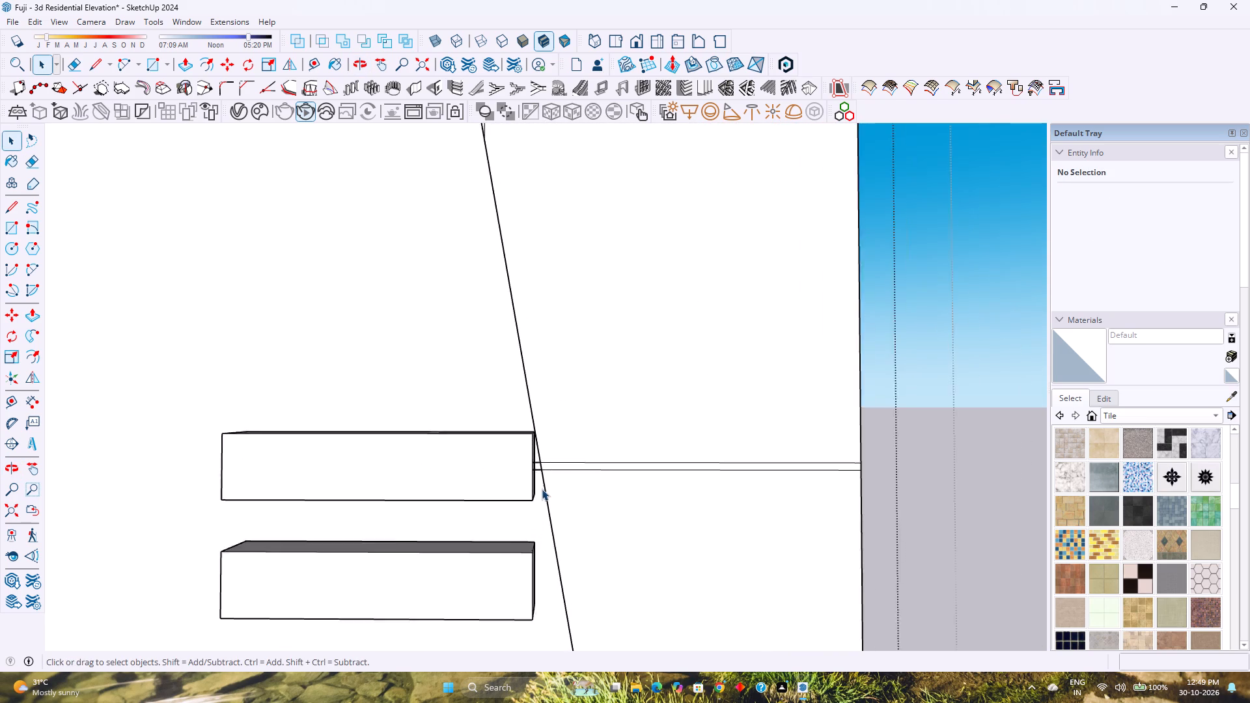
scroll(542, 489, "up", 17)
left_click(537, 465)
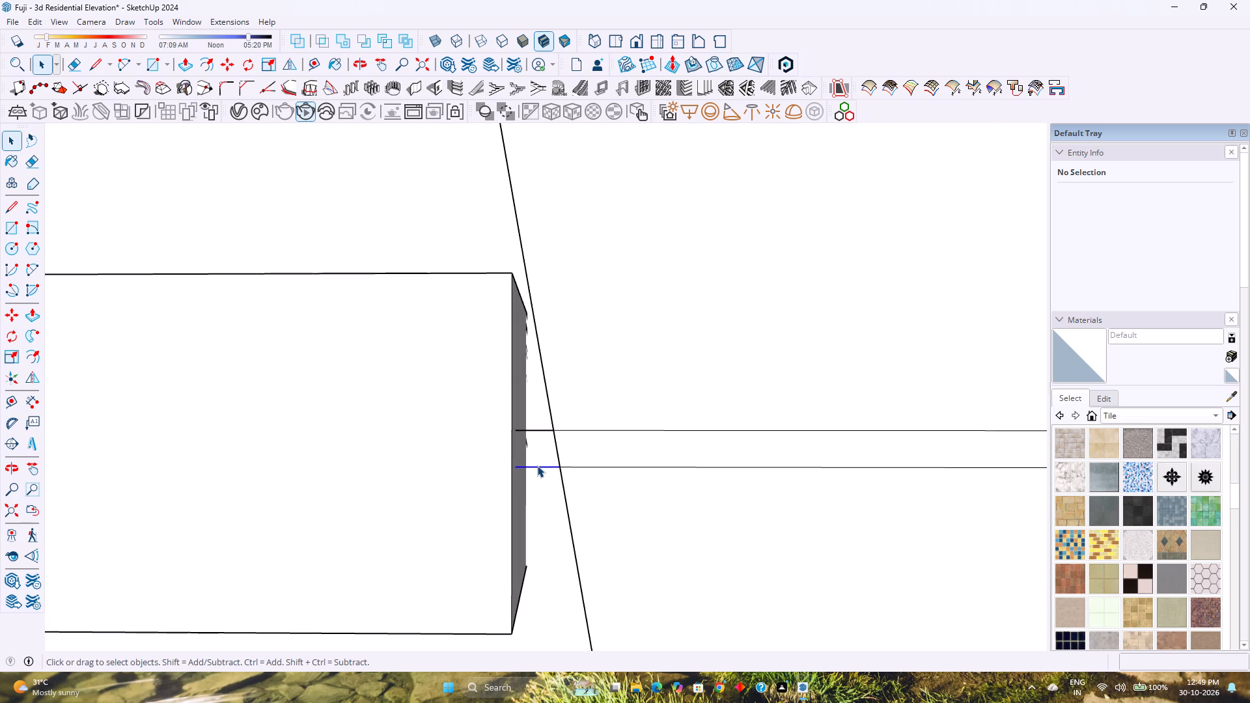
key("Delete")
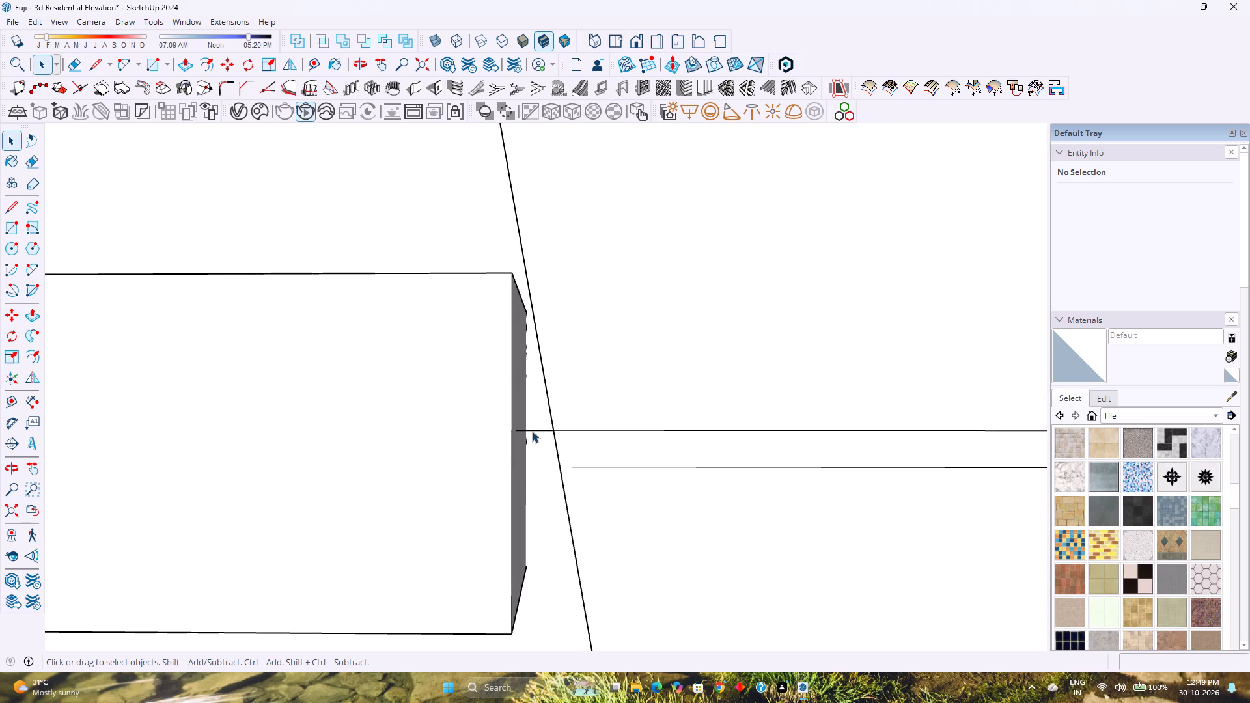
left_click(532, 431)
key("Delete")
Examine the side wall's groove layout around the recessed panel from several angles.
scroll(534, 437, "down", 18)
middle_click_drag(510, 463, 641, 467)
middle_click(646, 466)
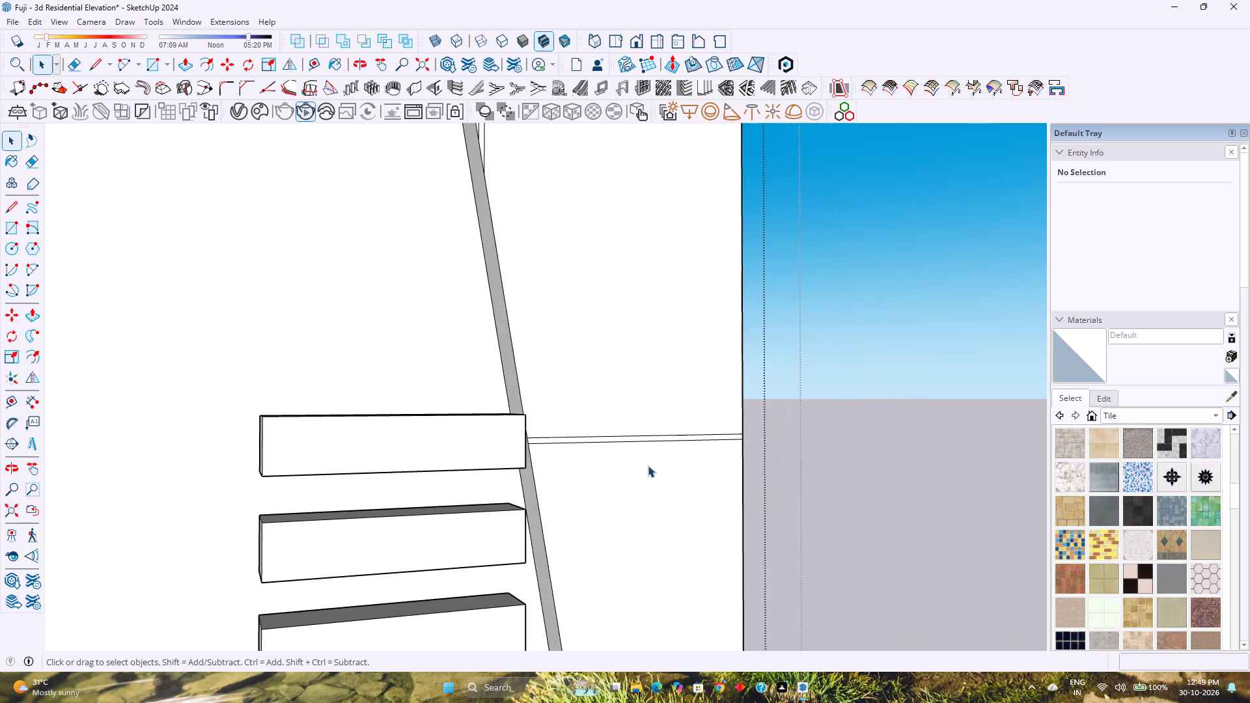
scroll(648, 463, "down", 20)
scroll(648, 463, "down", 3)
middle_click_drag(583, 459, 701, 469)
middle_click(701, 469)
middle_click_drag(596, 465, 493, 437, "shift")
middle_click(493, 437, "shift")
scroll(489, 439, "up", 1)
middle_click_drag(489, 439, 550, 486)
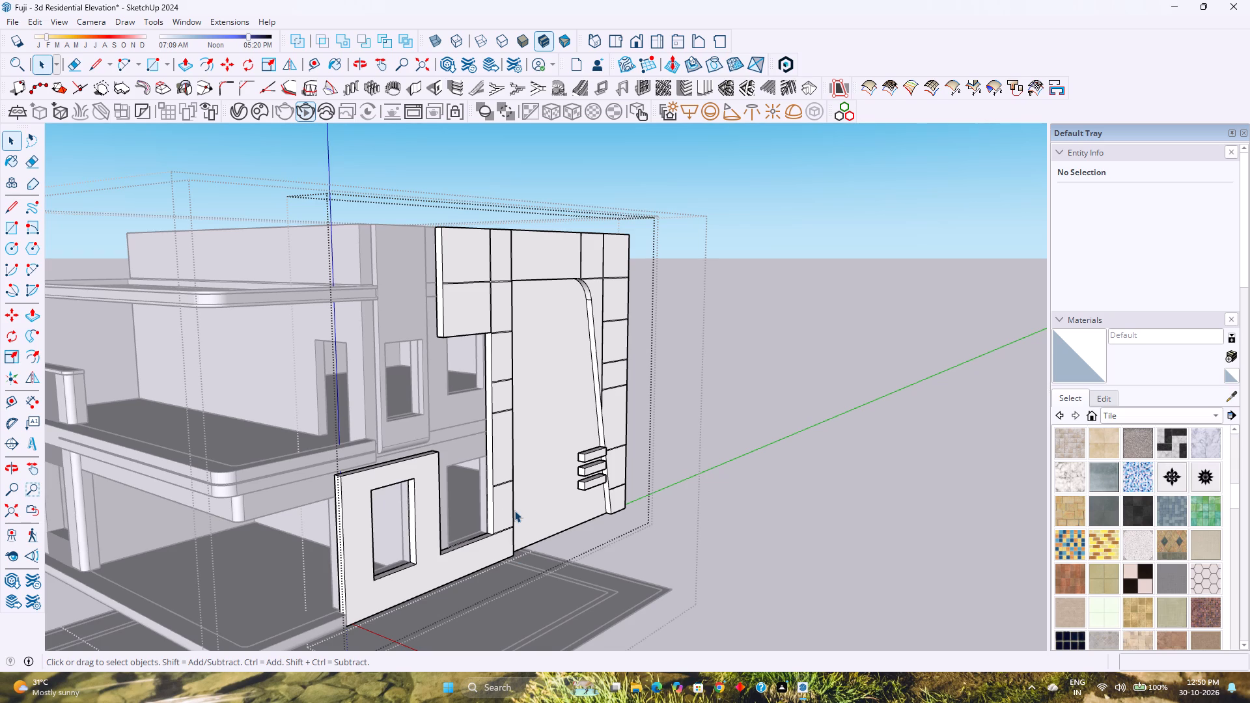
middle_click_drag(548, 512, 387, 478)
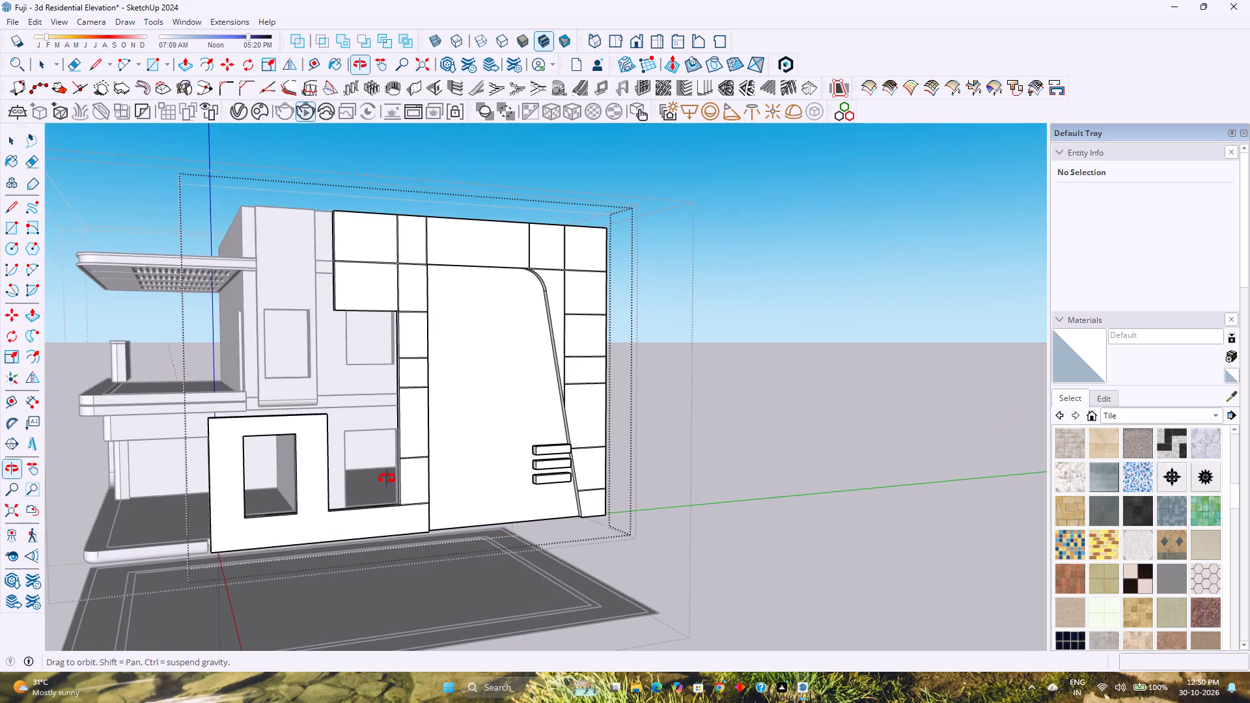
middle_click_drag(387, 478, 386, 478)
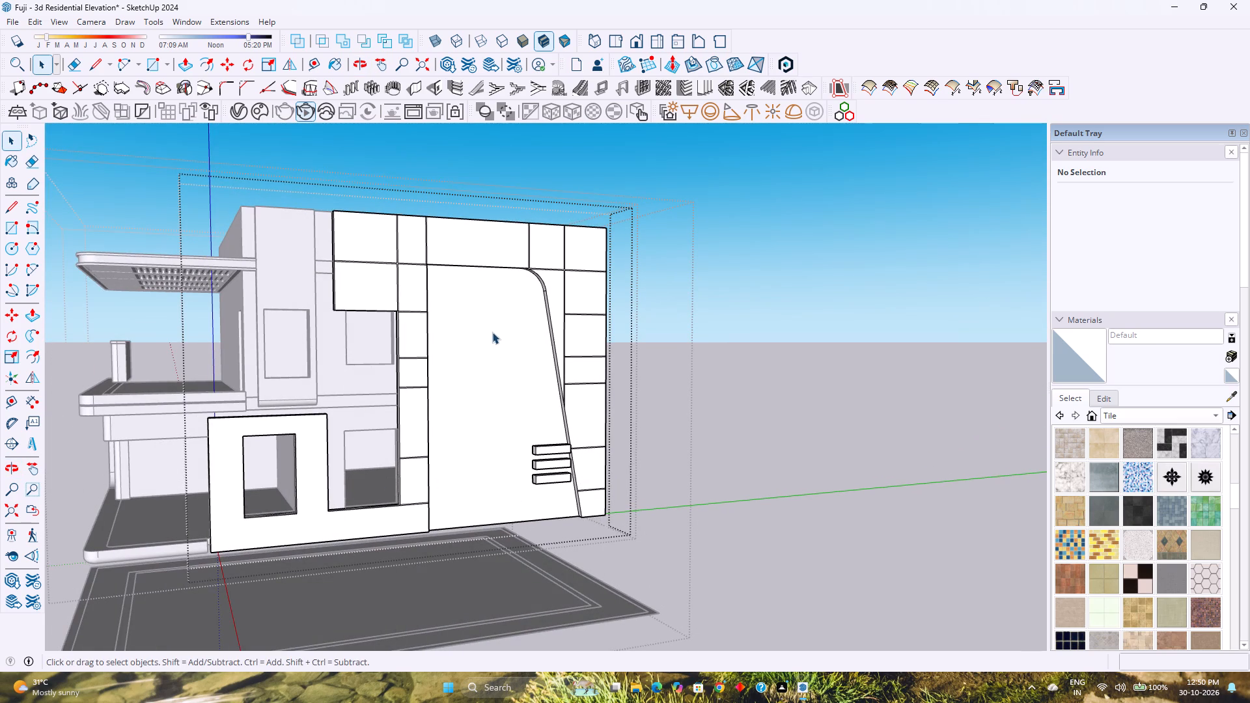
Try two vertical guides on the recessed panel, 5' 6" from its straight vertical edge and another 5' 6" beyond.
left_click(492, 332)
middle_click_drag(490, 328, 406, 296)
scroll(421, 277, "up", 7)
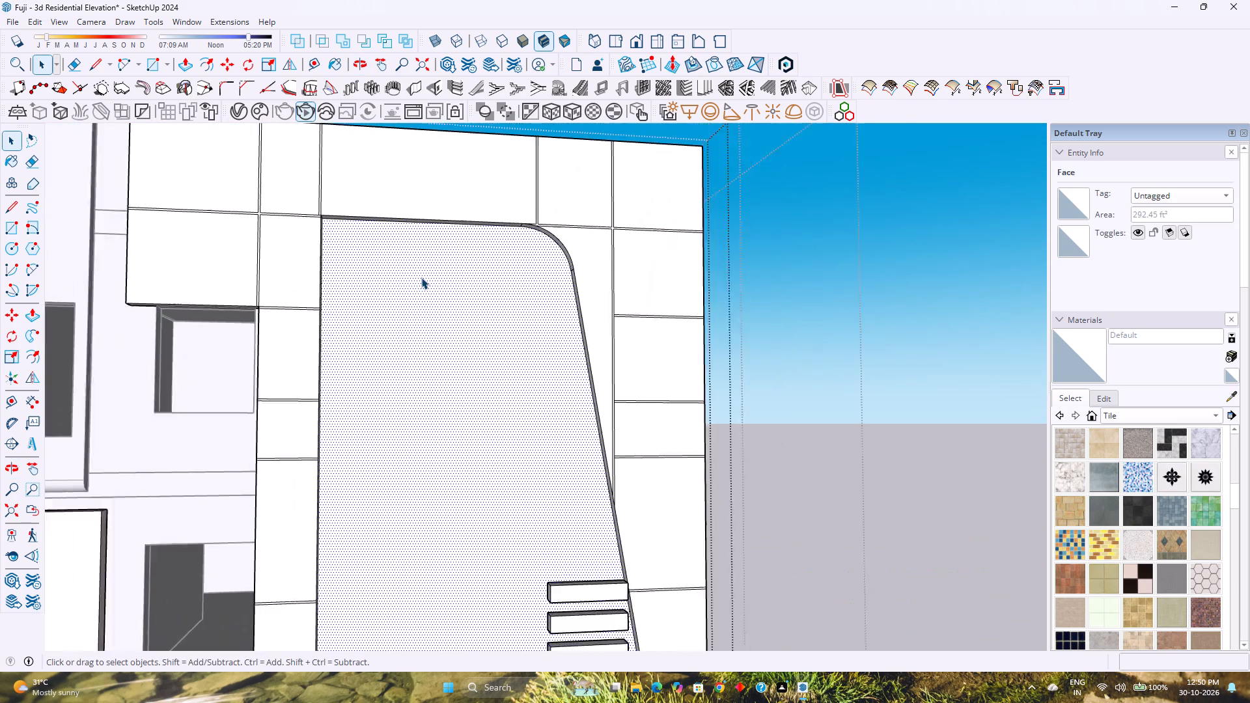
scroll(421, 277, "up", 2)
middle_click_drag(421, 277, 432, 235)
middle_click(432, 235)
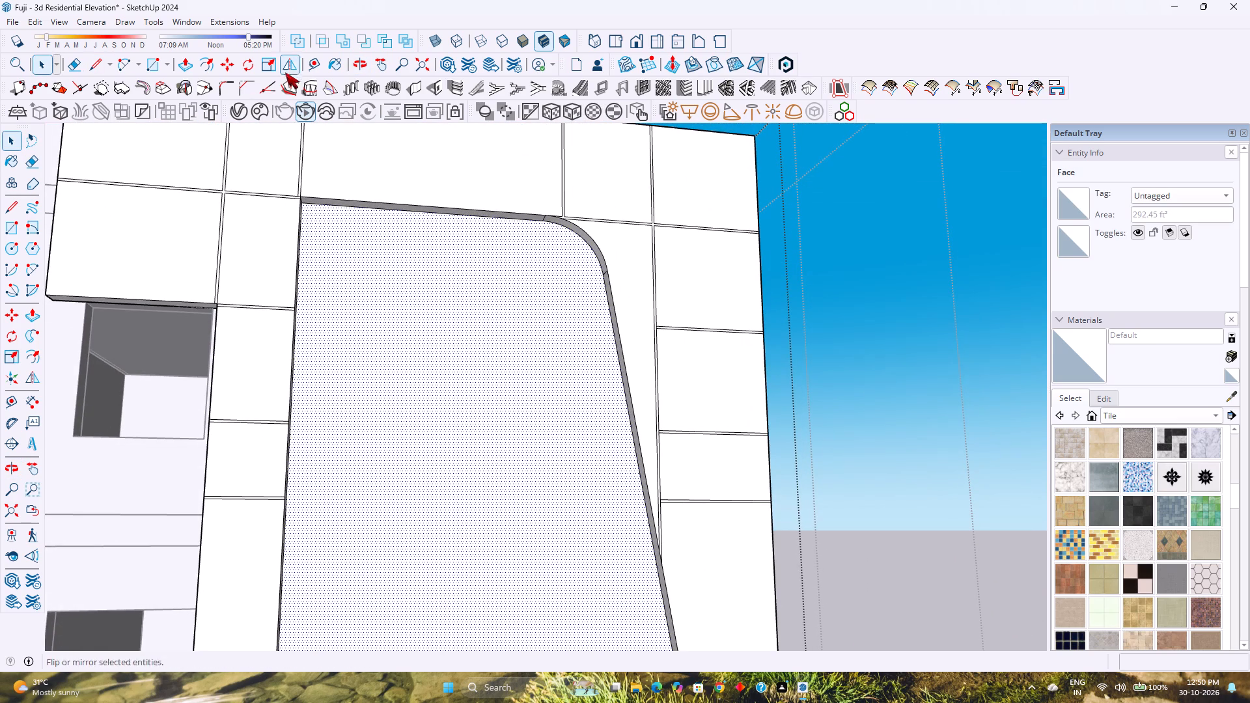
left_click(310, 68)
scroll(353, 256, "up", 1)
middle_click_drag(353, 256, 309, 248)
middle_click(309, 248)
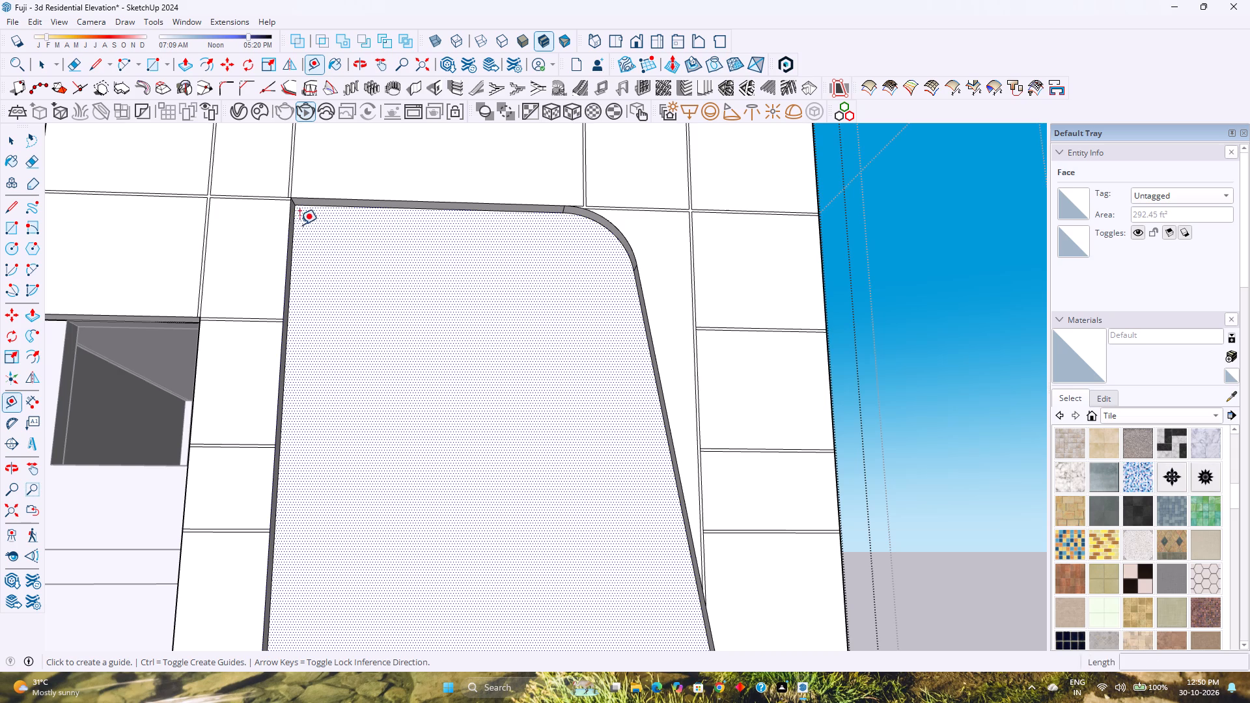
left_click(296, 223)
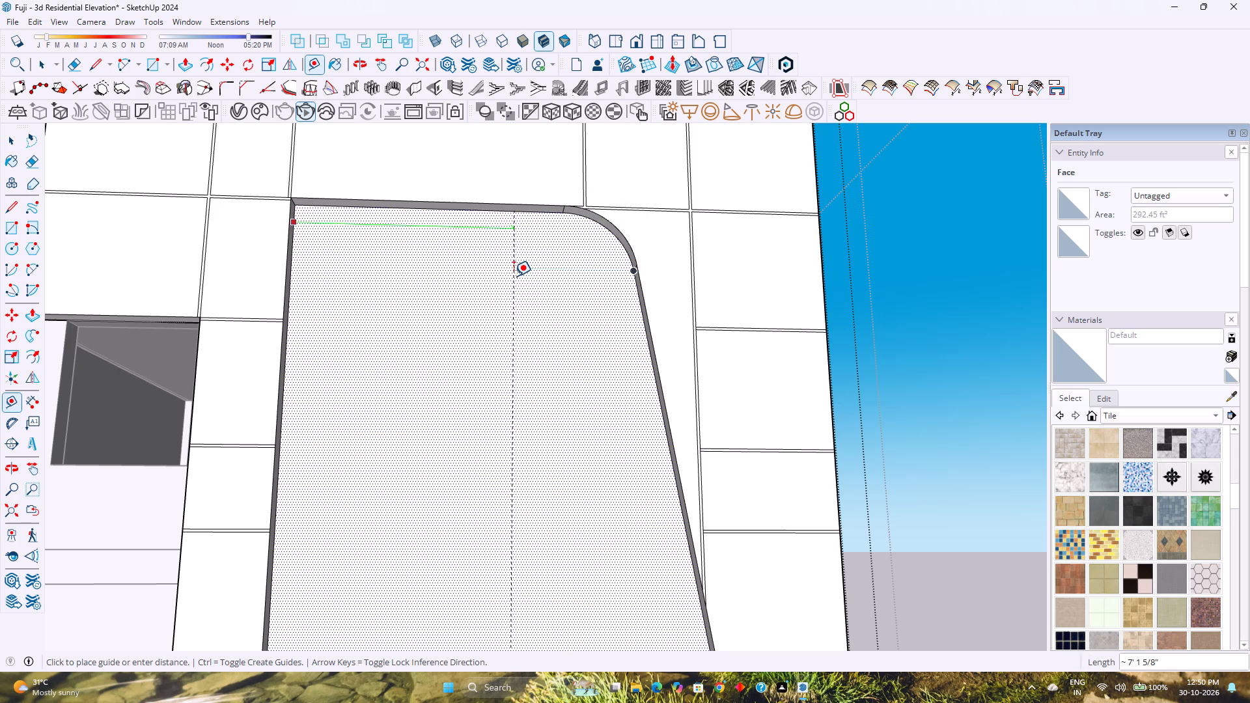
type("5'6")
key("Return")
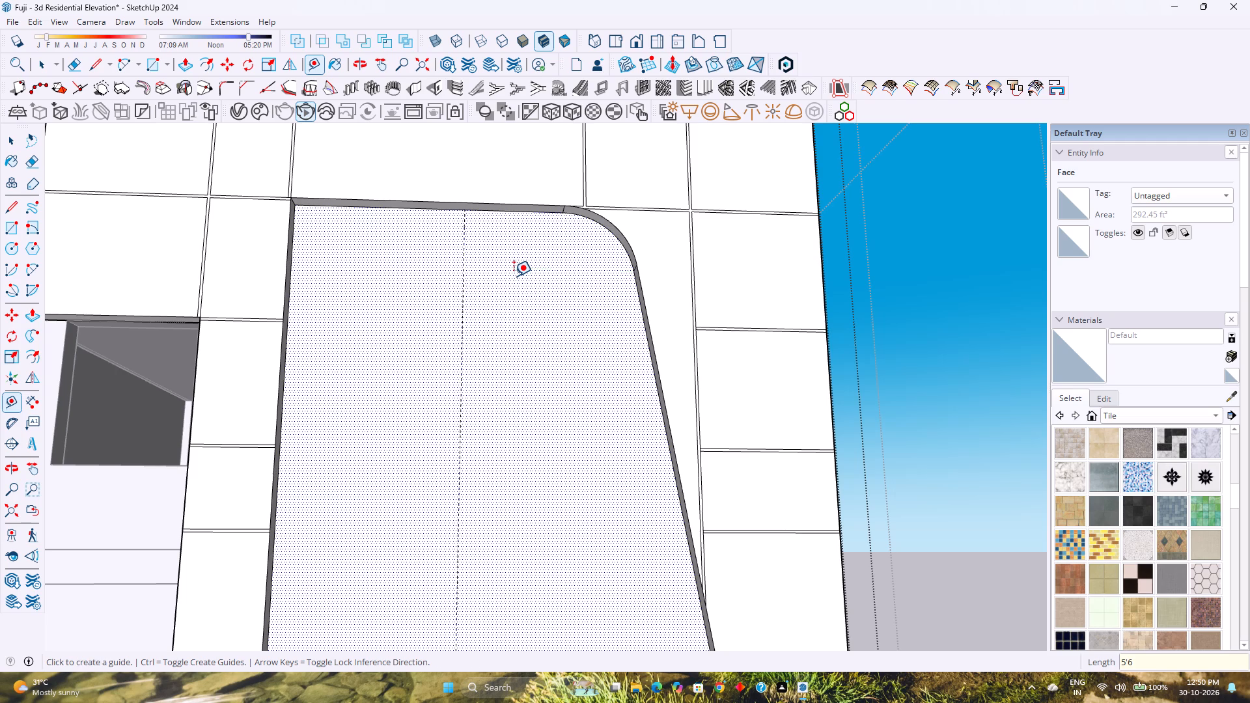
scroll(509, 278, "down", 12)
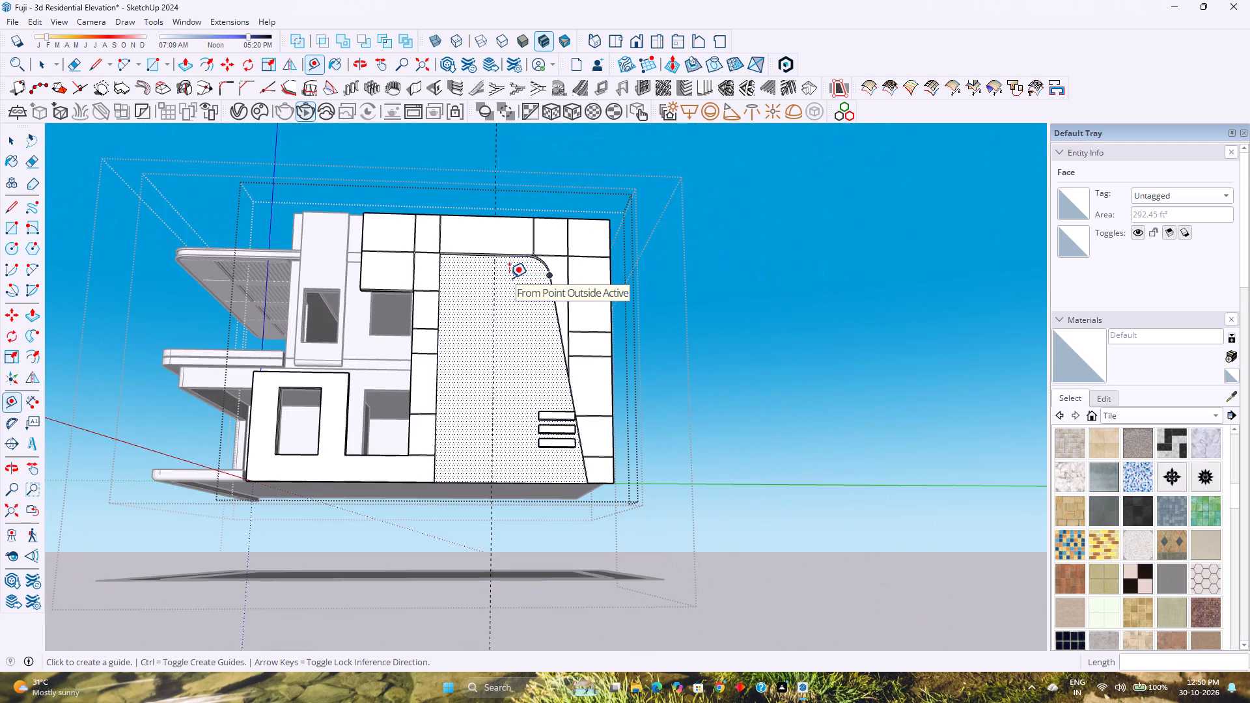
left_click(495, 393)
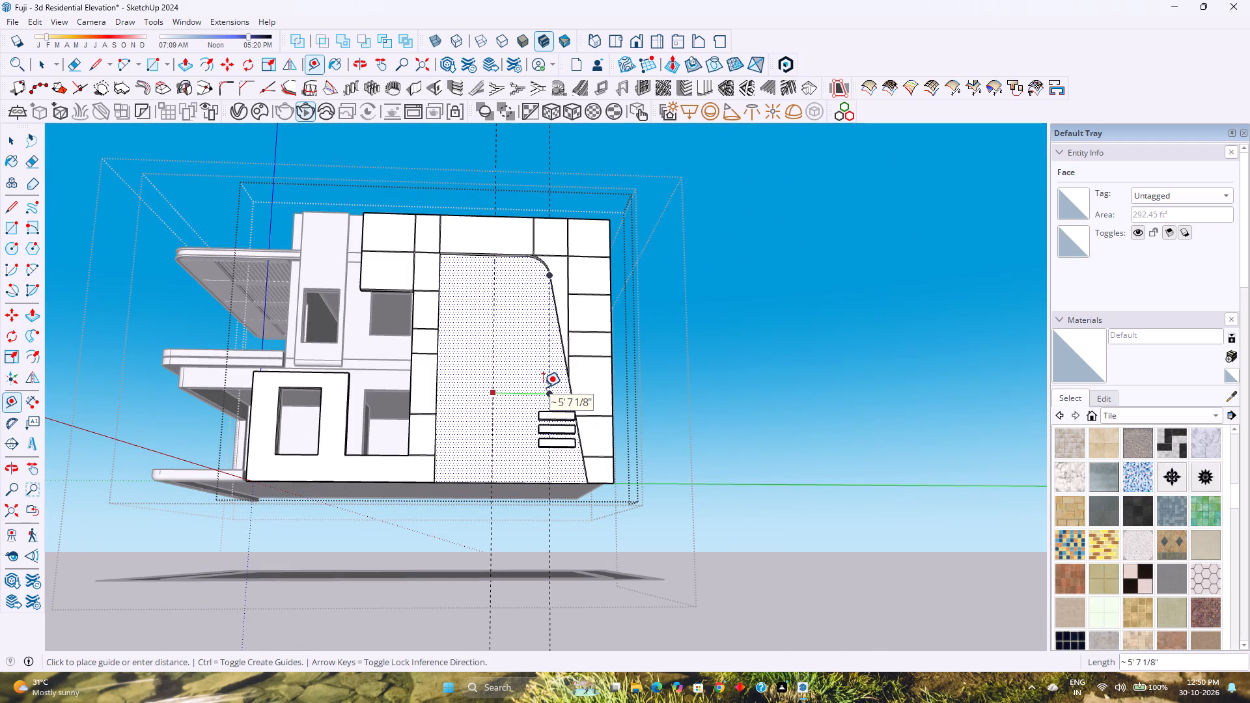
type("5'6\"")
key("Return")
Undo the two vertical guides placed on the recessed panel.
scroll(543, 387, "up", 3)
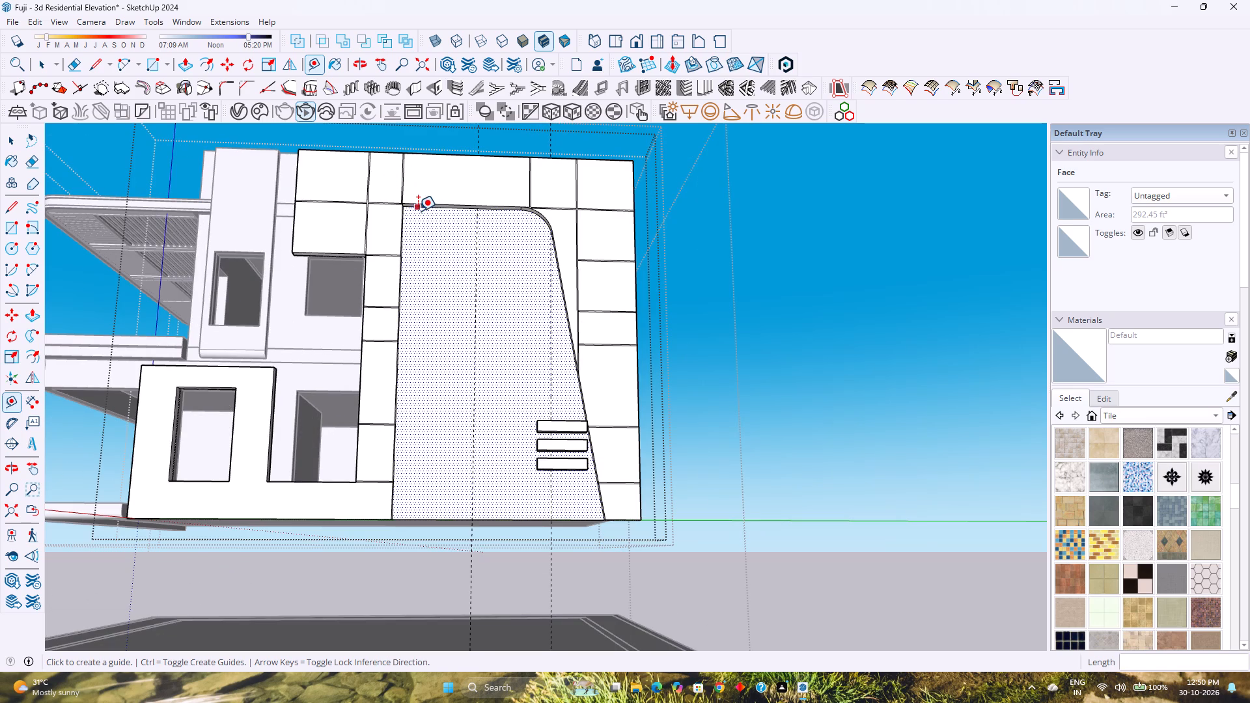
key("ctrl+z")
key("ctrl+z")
Place two vertical guides on the recessed panel, 4' 6" from its straight vertical edge and another 4' 6" beyond.
scroll(461, 373, "up", 2)
middle_click_drag(451, 357, 421, 356)
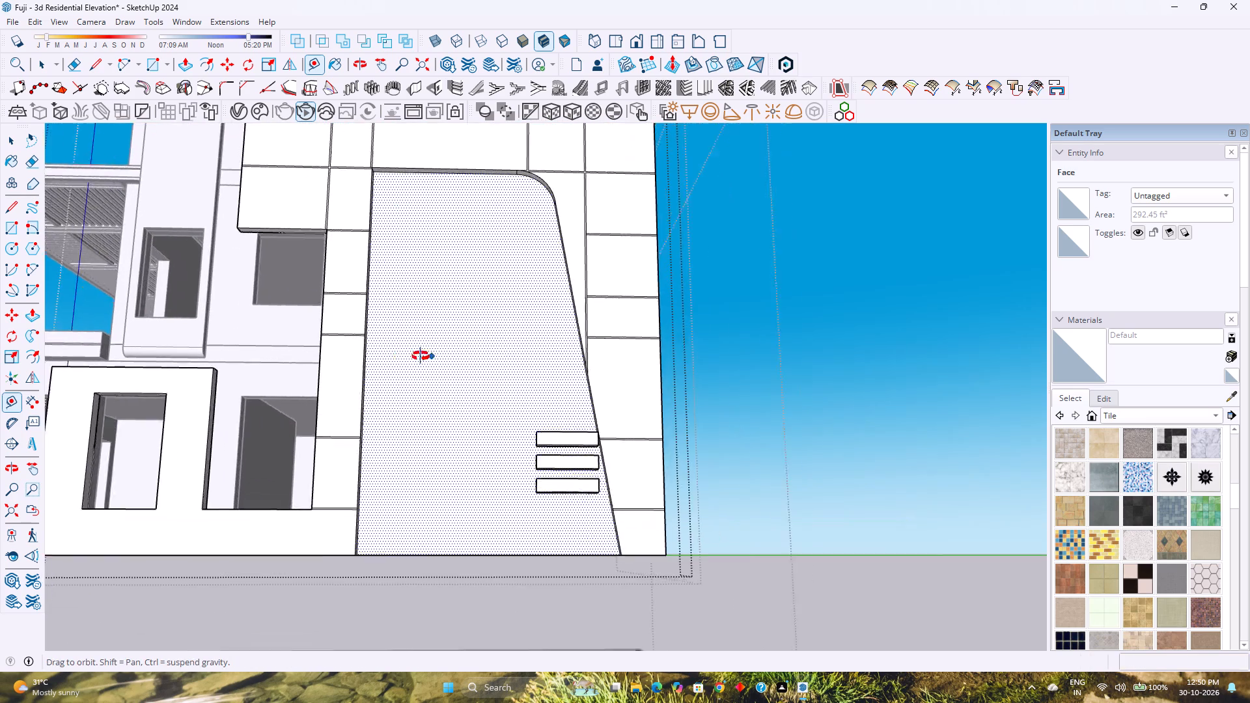
middle_click_drag(421, 356, 324, 370)
scroll(324, 370, "up", 1)
middle_click(324, 370)
scroll(249, 367, "up", 2)
left_click(192, 323)
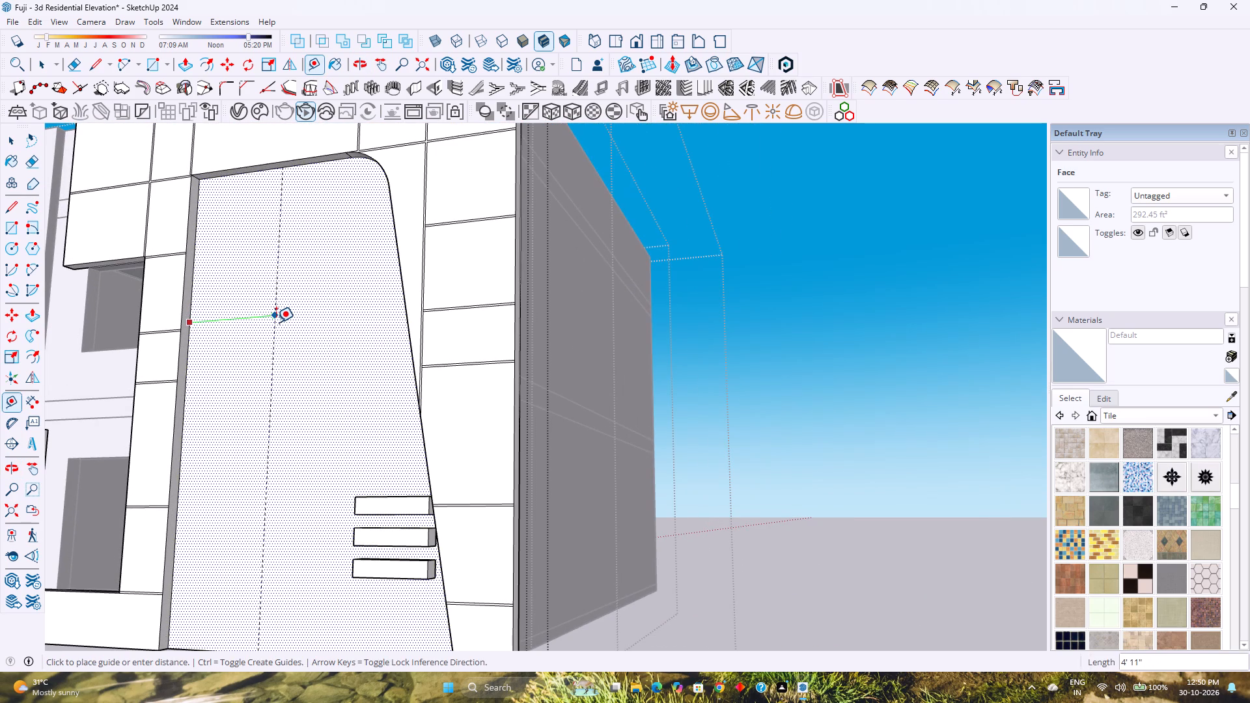
type("4'")
key("6")
key("shift+quotedbl")
key("Return")
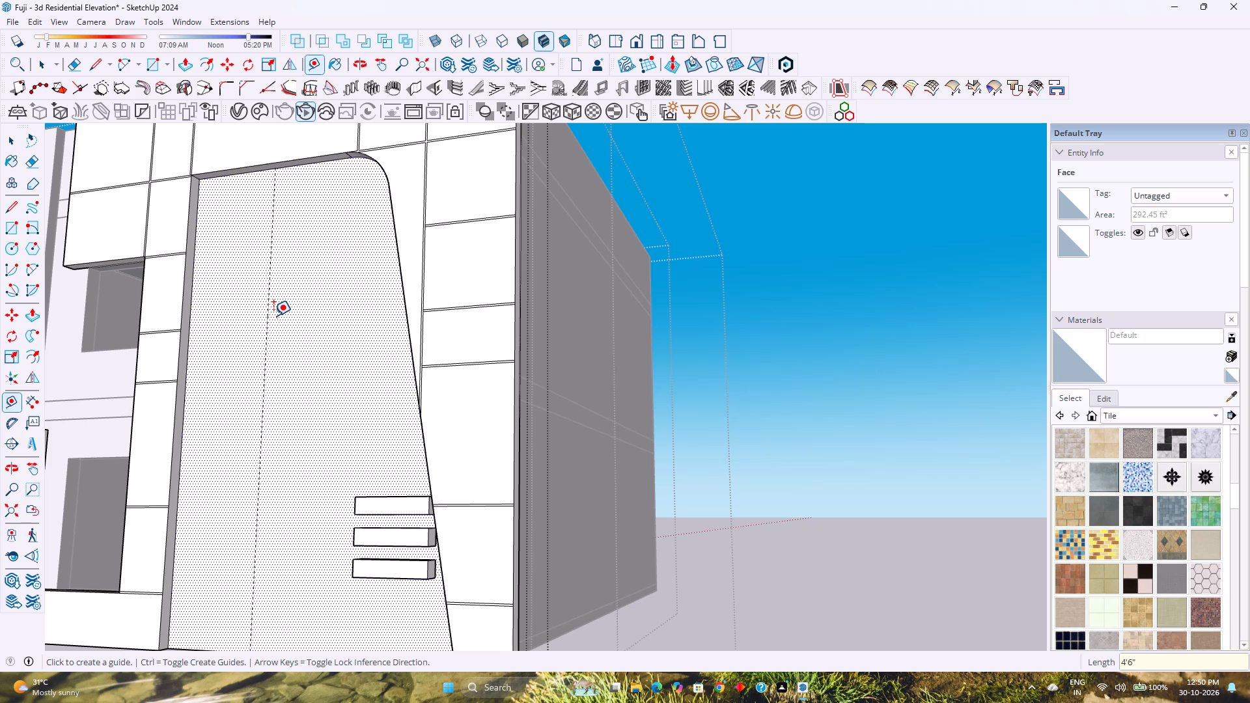
left_click(265, 297)
type("4'6")
key("shift+quotedbl")
key("Return")
Draw a 23' vertical line along the first guide from the recessed panel's top edge to its bottom edge.
scroll(344, 305, "down", 2)
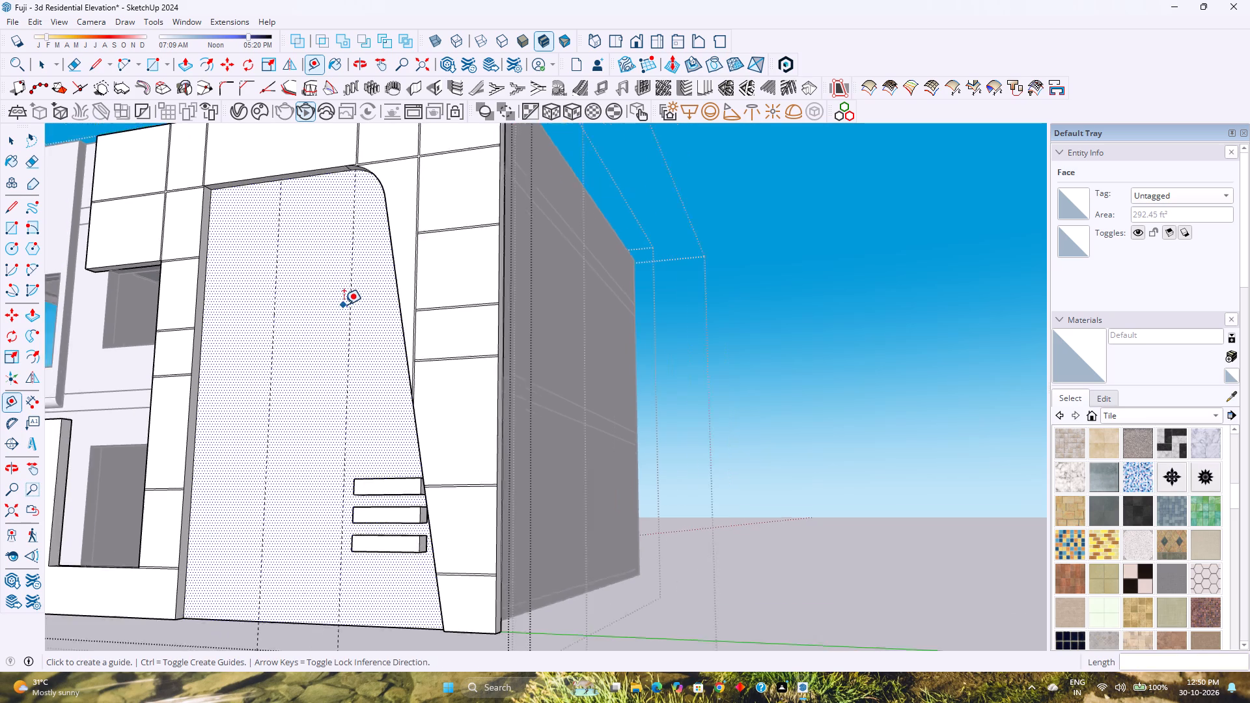
middle_click_drag(337, 306, 466, 305)
middle_click(466, 305)
scroll(467, 304, "down", 2)
middle_click_drag(473, 305, 431, 293, "shift")
middle_click(430, 293, "shift")
middle_click_drag(427, 292, 466, 292)
middle_click(466, 292)
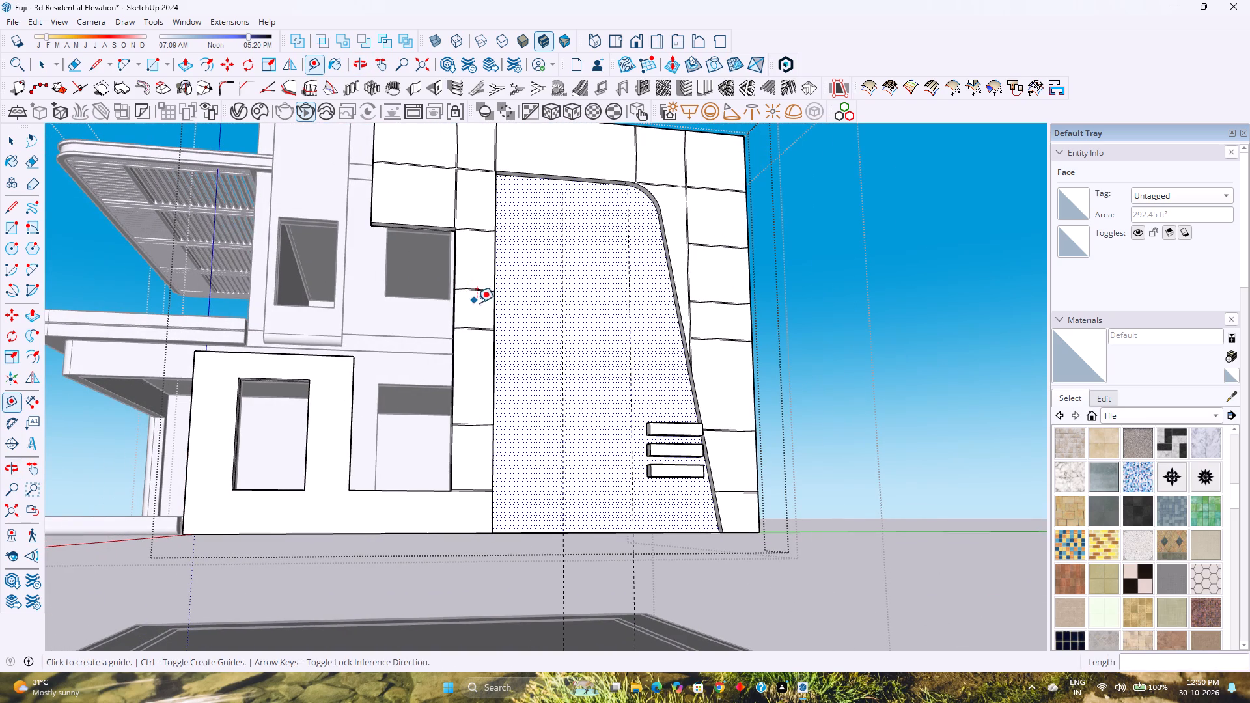
key("l")
scroll(544, 212, "up", 4)
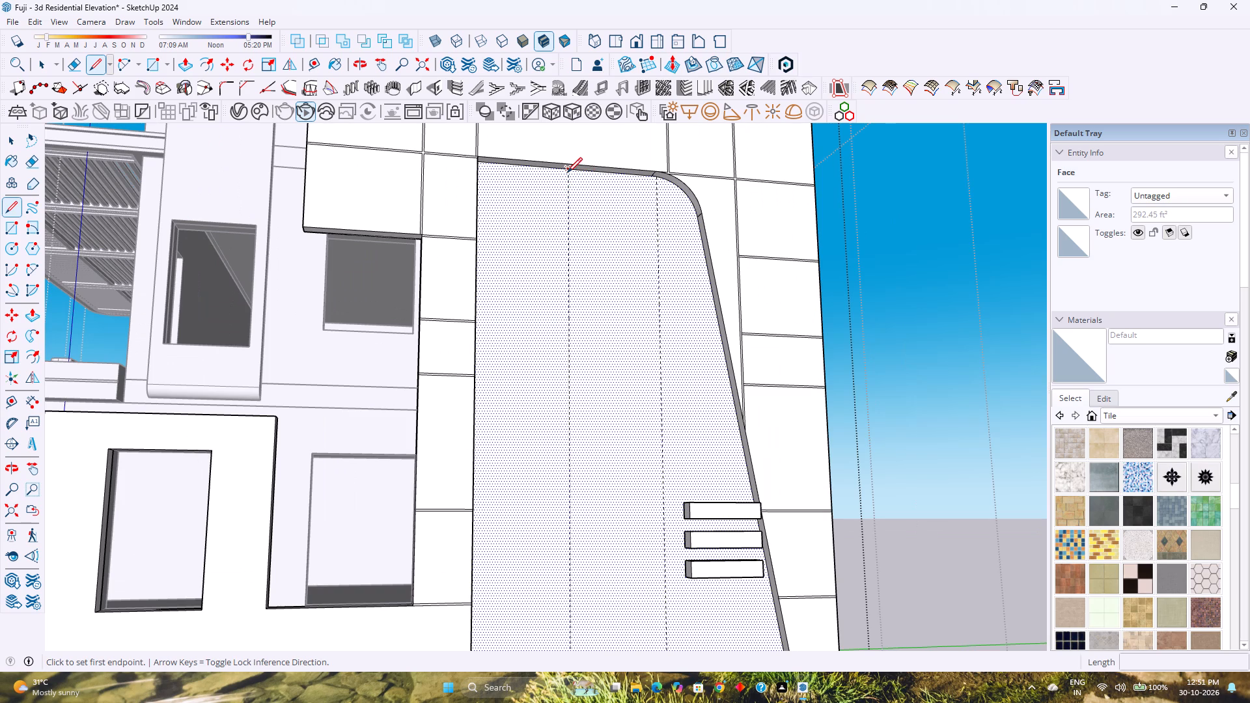
left_click(568, 172)
scroll(604, 348, "down", 3)
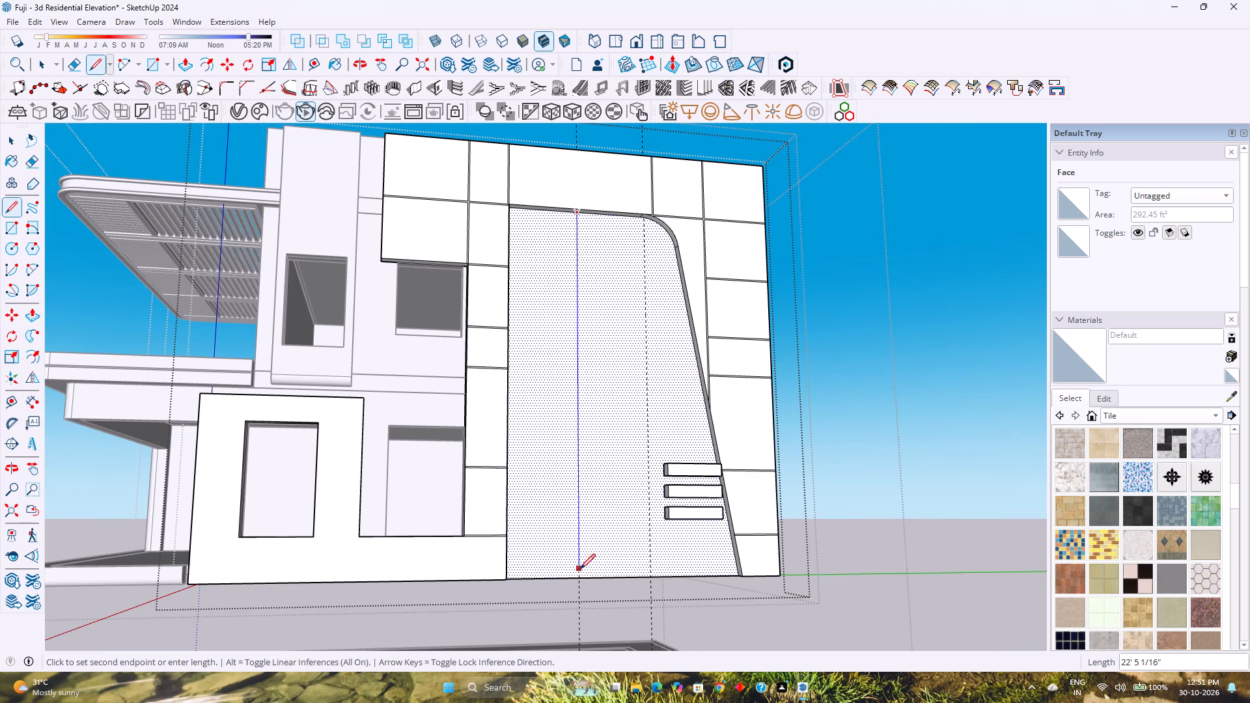
left_click(581, 582)
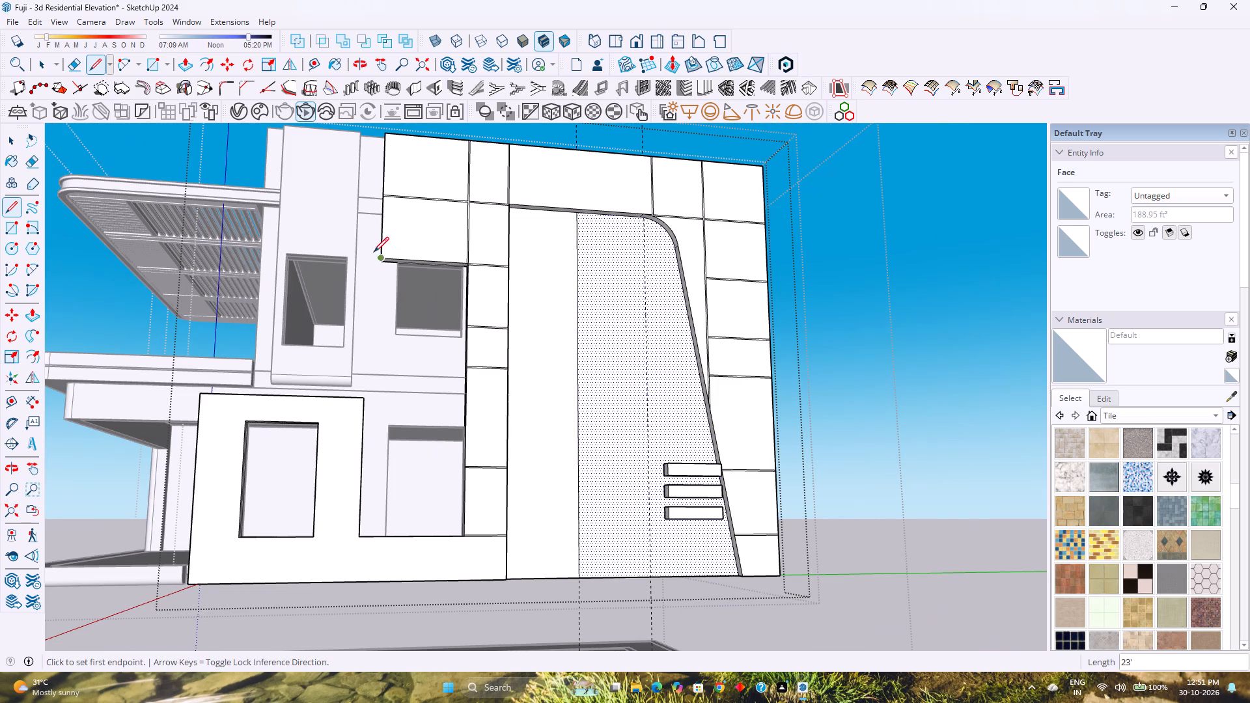
key("space")
Copy the new vertical line 1" along the green axis to form a groove pair.
left_click(577, 454)
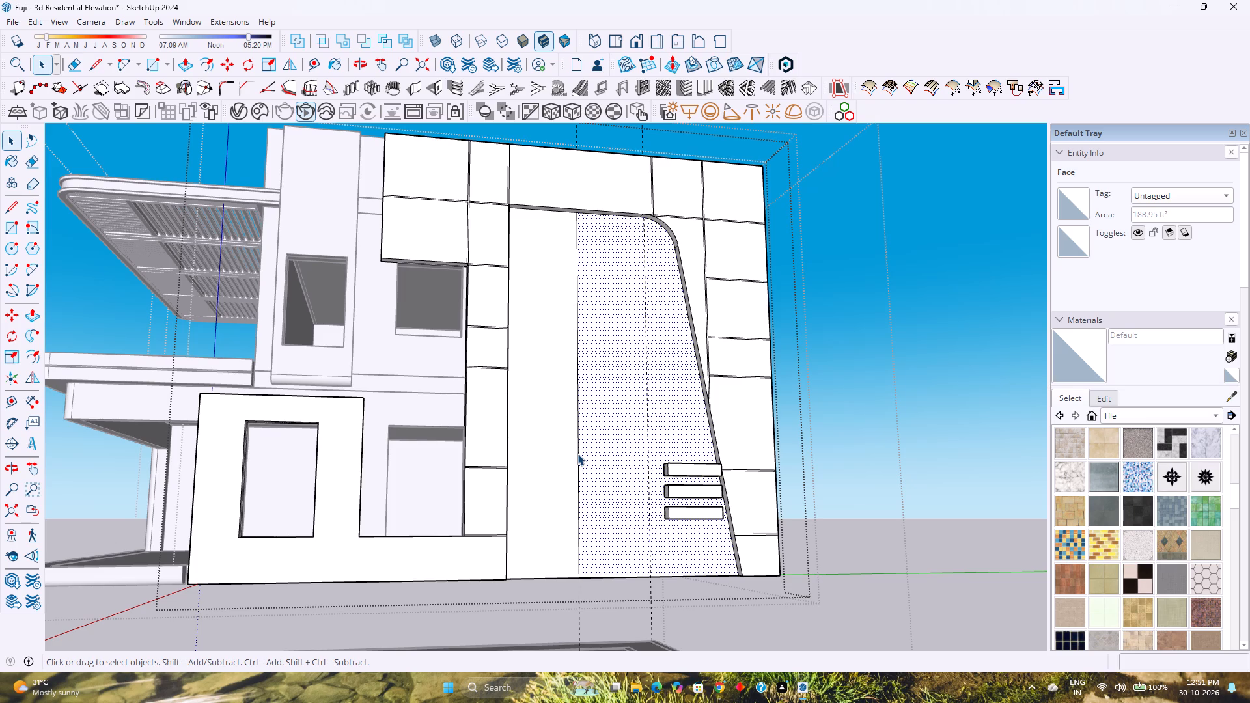
scroll(577, 452, "up", 2)
key("m")
left_click(579, 547)
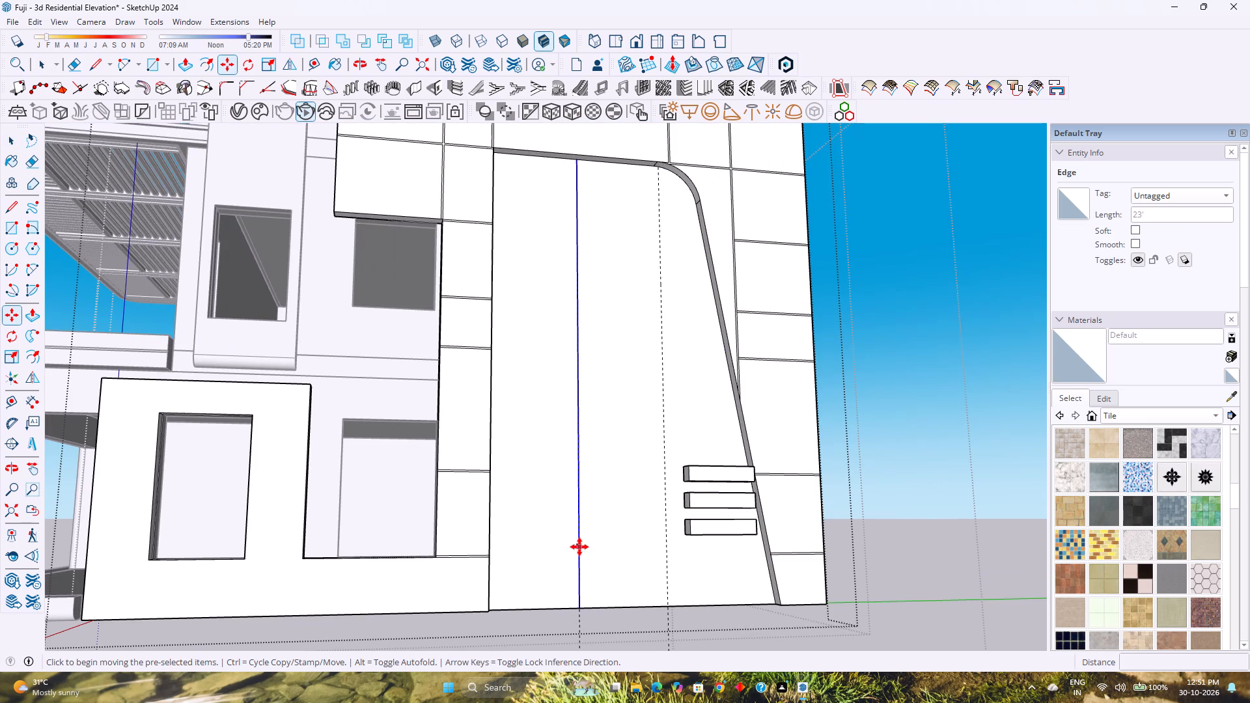
key("Left")
key("1")
key("Return")
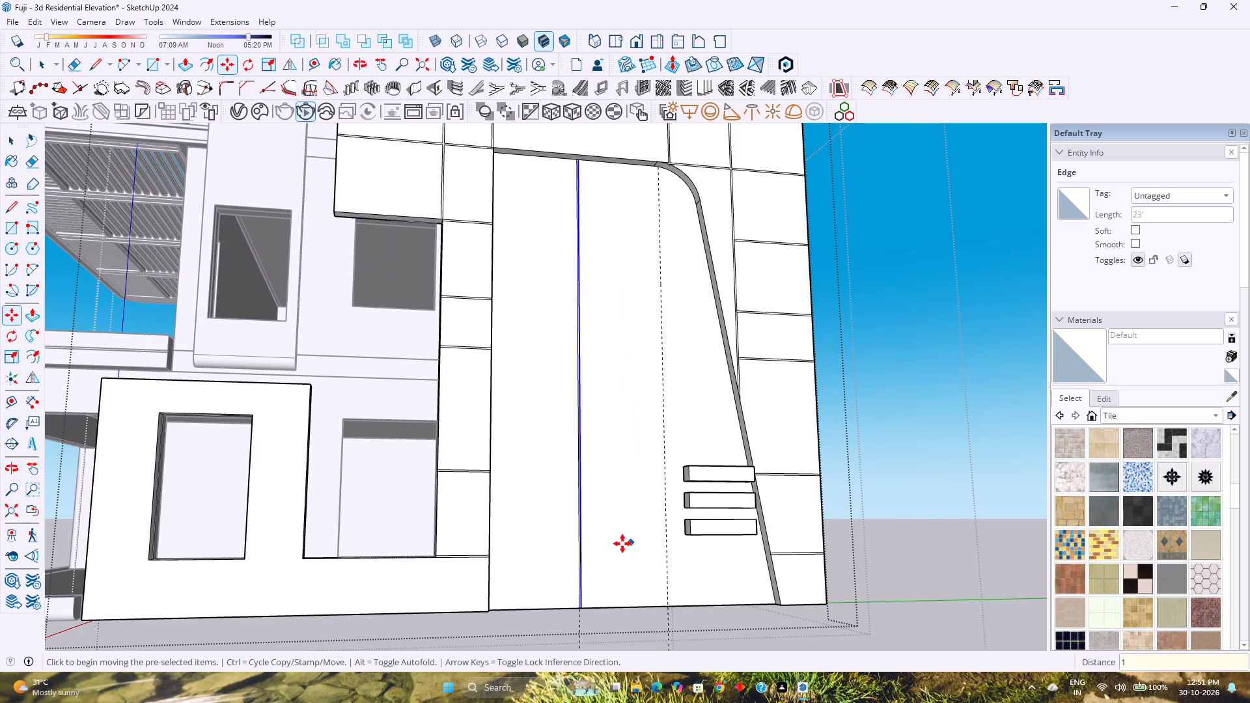
Select the pair of vertical groove edges on the recessed panel.
key("space")
scroll(578, 620, "up", 10)
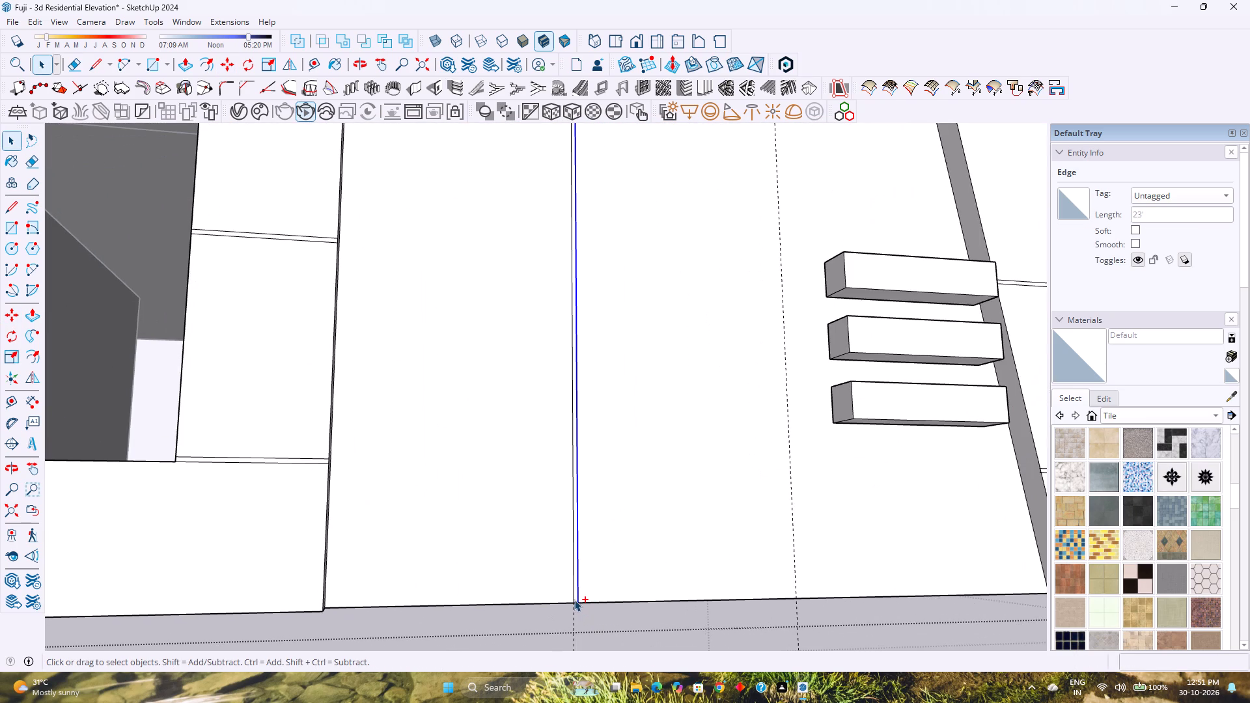
left_click(571, 596, "ctrl")
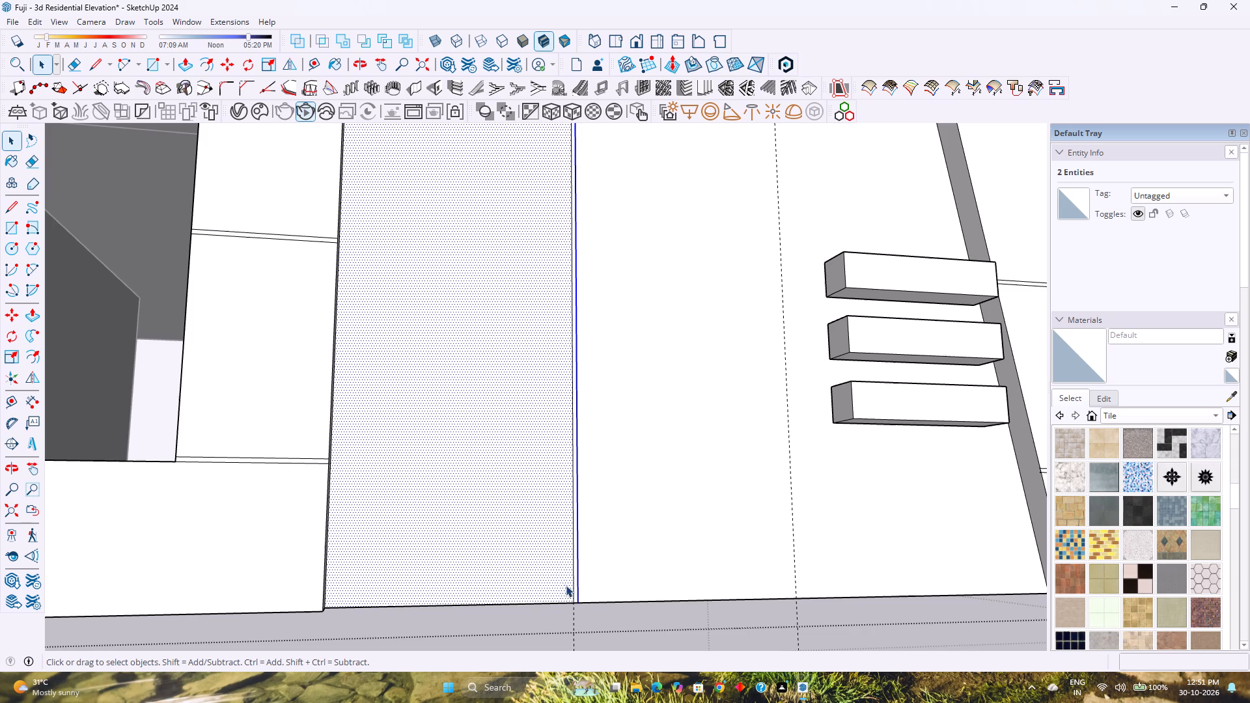
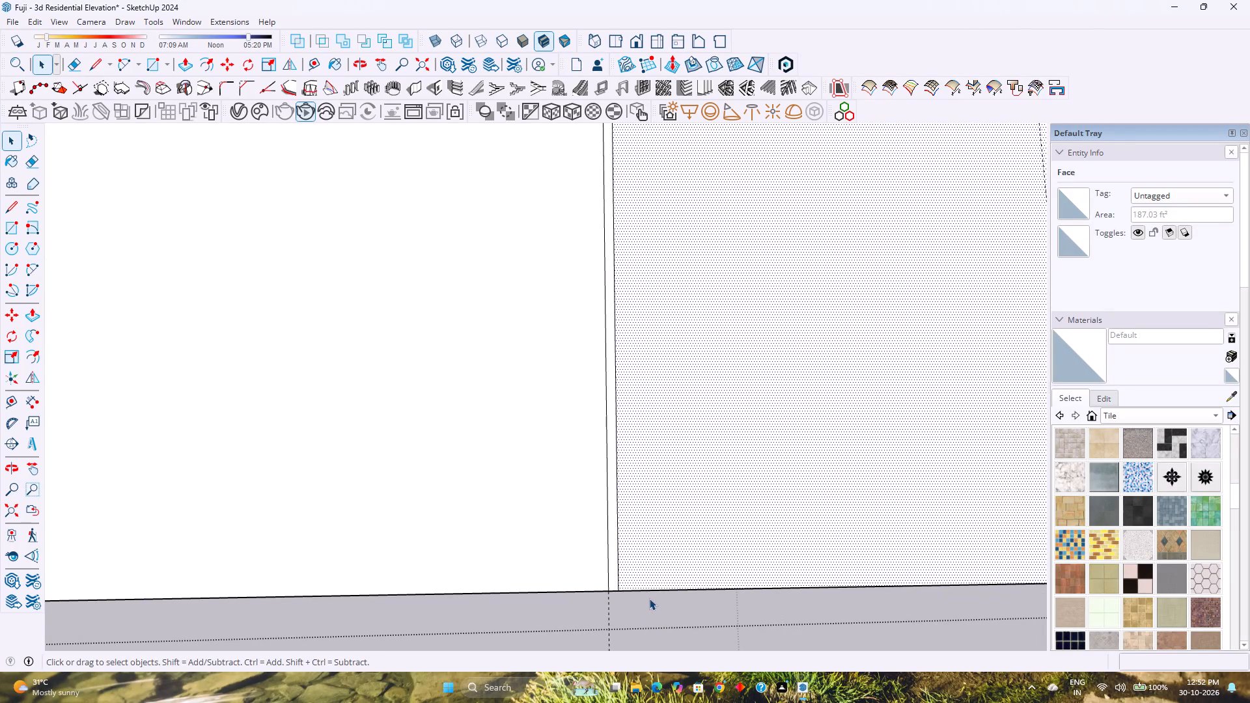
Copy the narrow vertical groove strip 4' 6" across the tall facade panel to the second vertical guide.
left_click(609, 570)
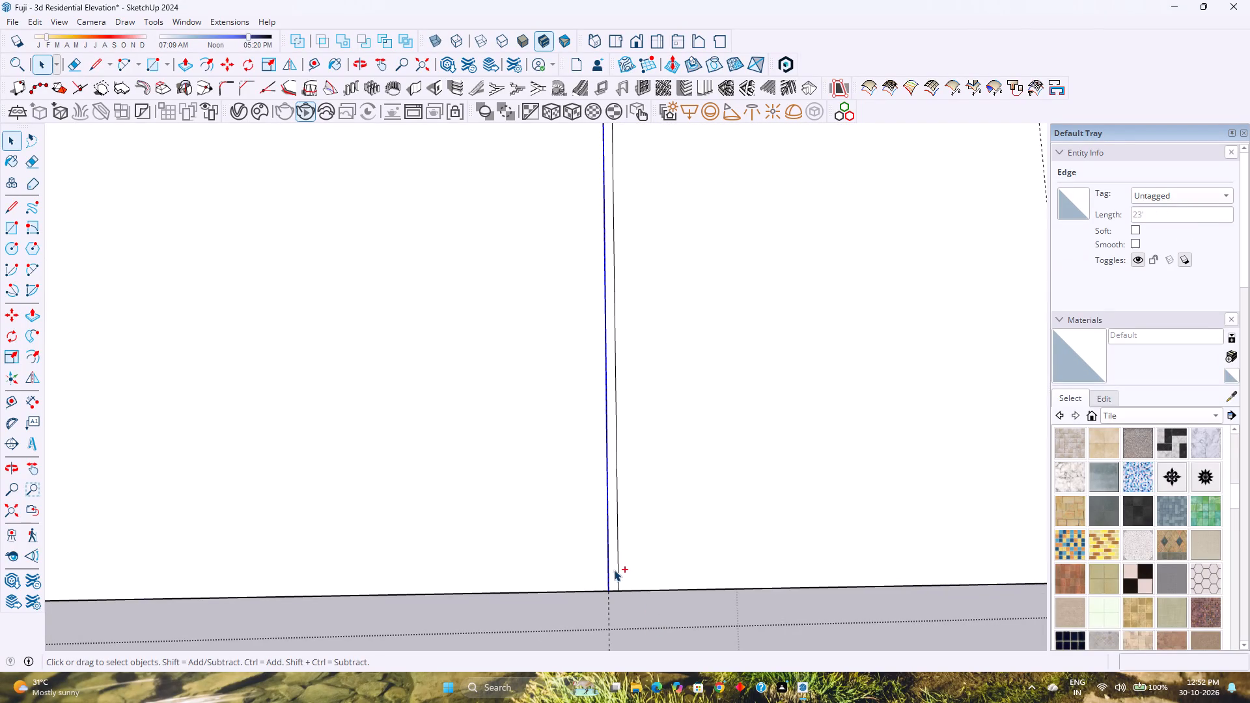
left_click(616, 568, "ctrl")
left_click(617, 568, "ctrl")
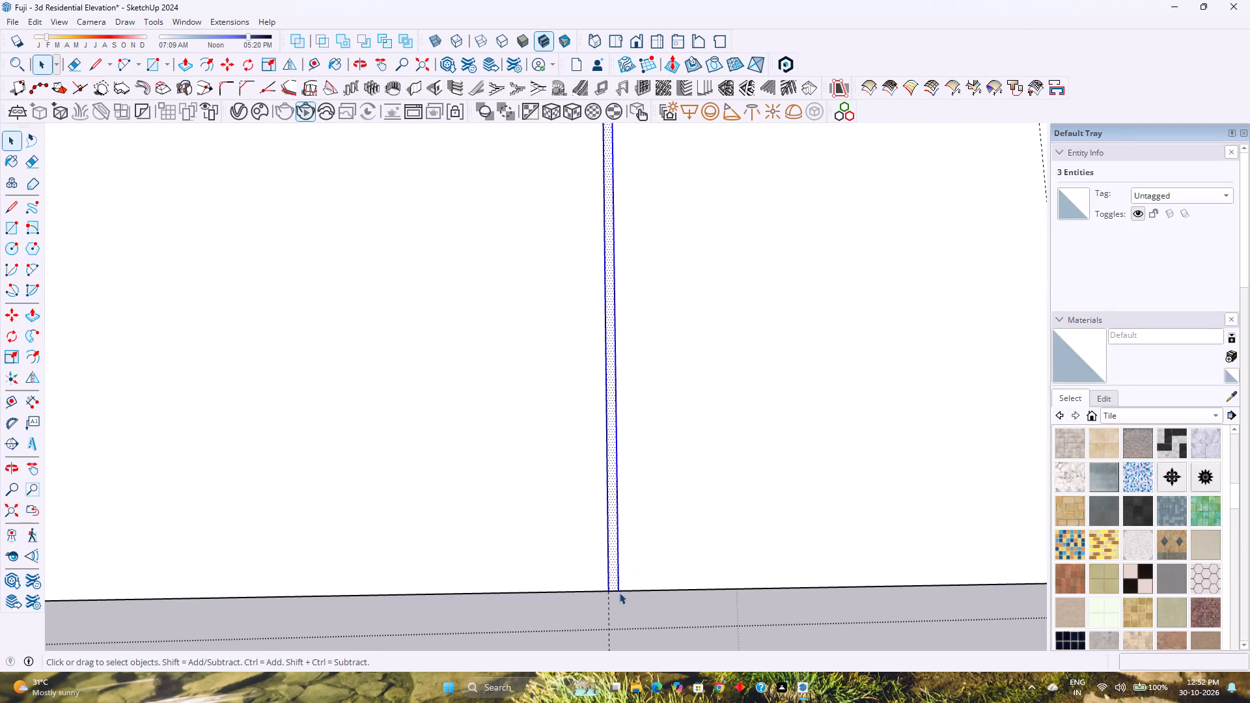
key("m")
left_click(611, 594)
scroll(671, 590, "down", 6)
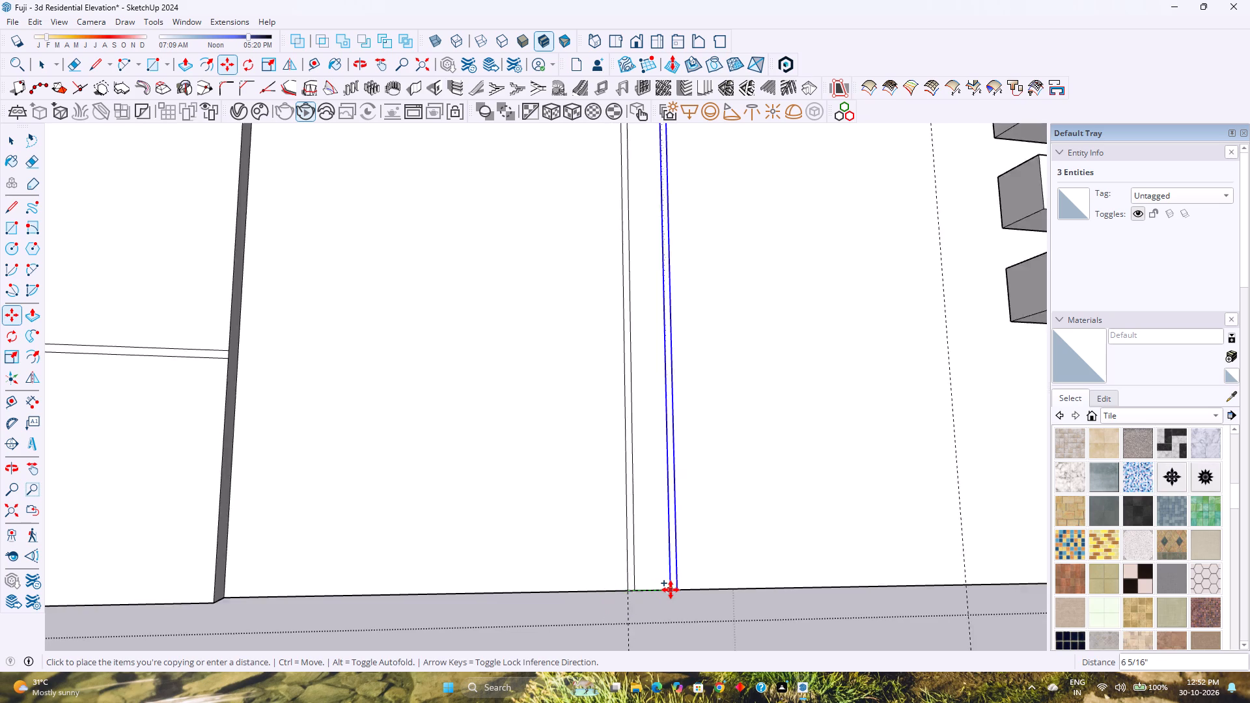
scroll(671, 590, "down", 3)
middle_click_drag(674, 590, 447, 584, "shift")
middle_click(447, 584, "shift")
left_click(644, 581)
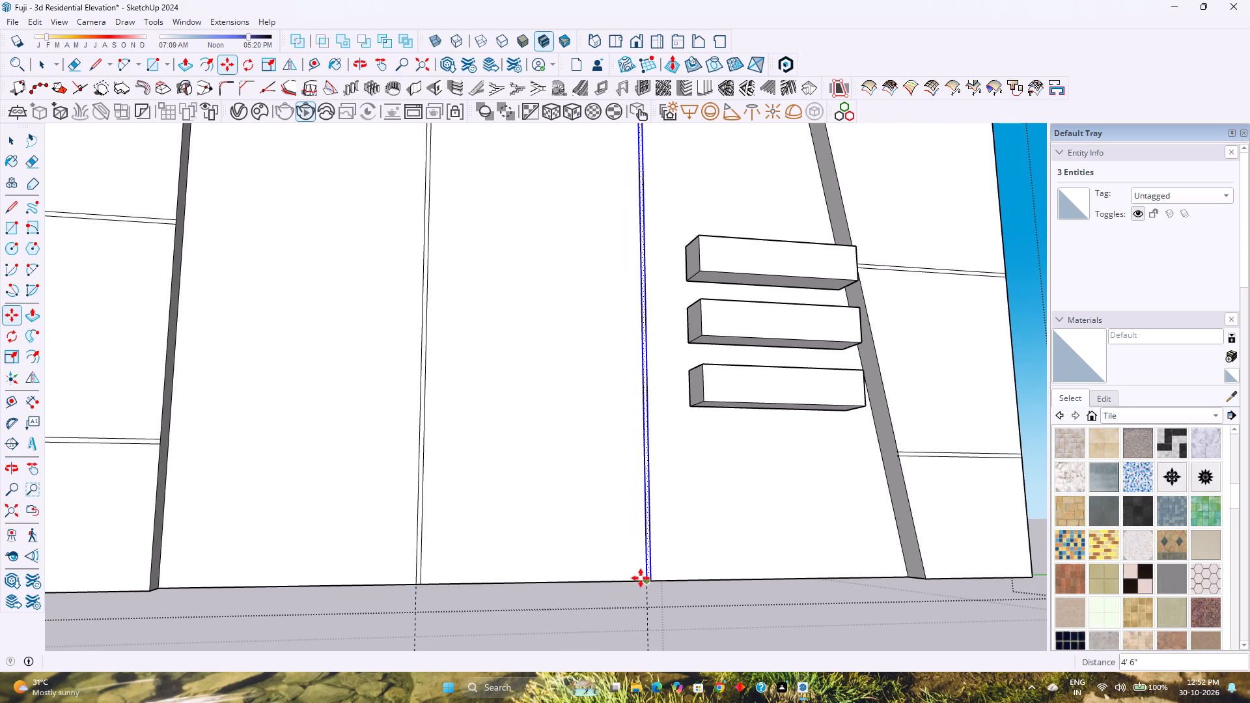
scroll(620, 565, "down", 8)
middle_click_drag(610, 565, 743, 593)
scroll(701, 583, "down", 4)
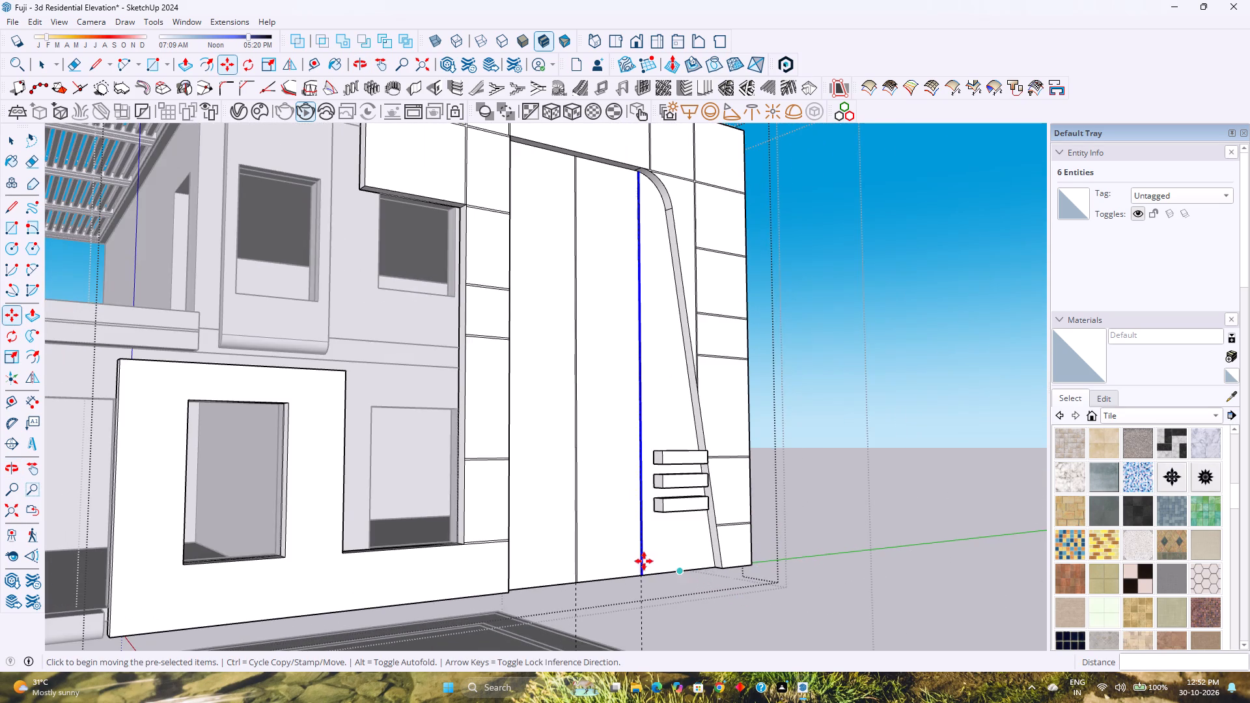
middle_click_drag(614, 548, 615, 613)
middle_click(615, 613)
scroll(587, 545, "down", 4)
key("Escape")
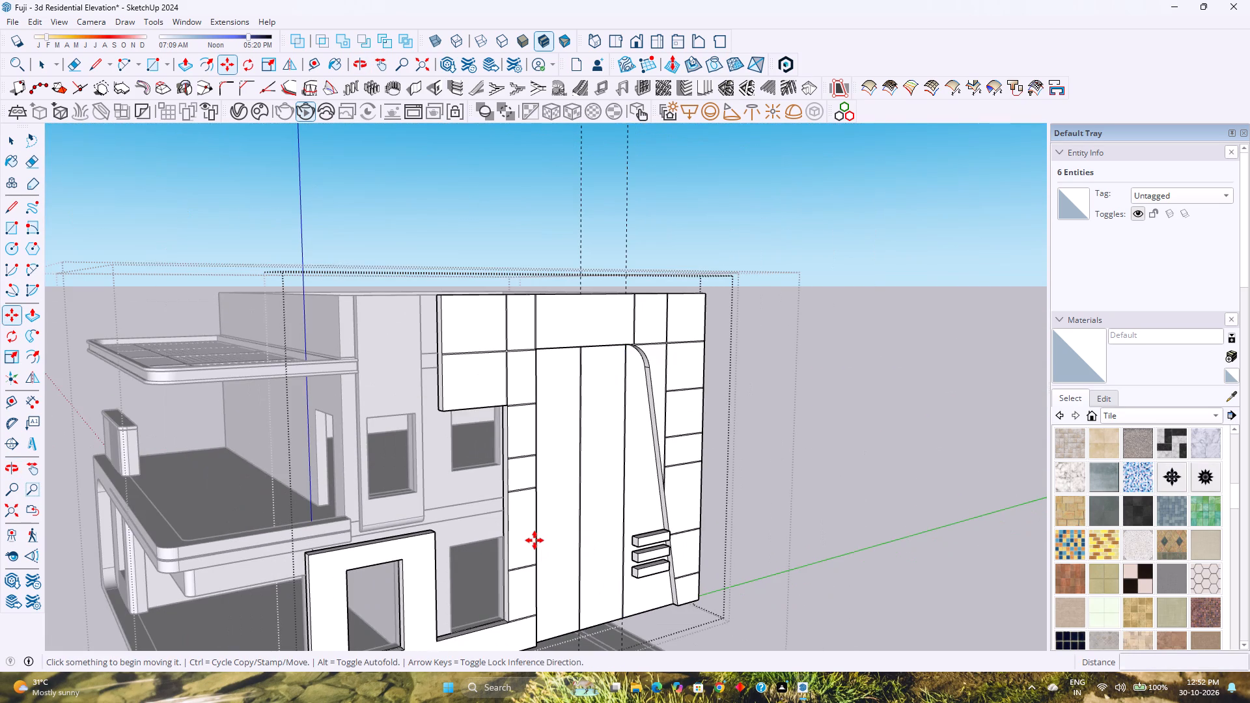
Save the model.
key("ctrl+s")
key("space")
Place a horizontal guide 2' above the bottom edge of the tall grooved facade panel.
scroll(535, 540, "down", 2)
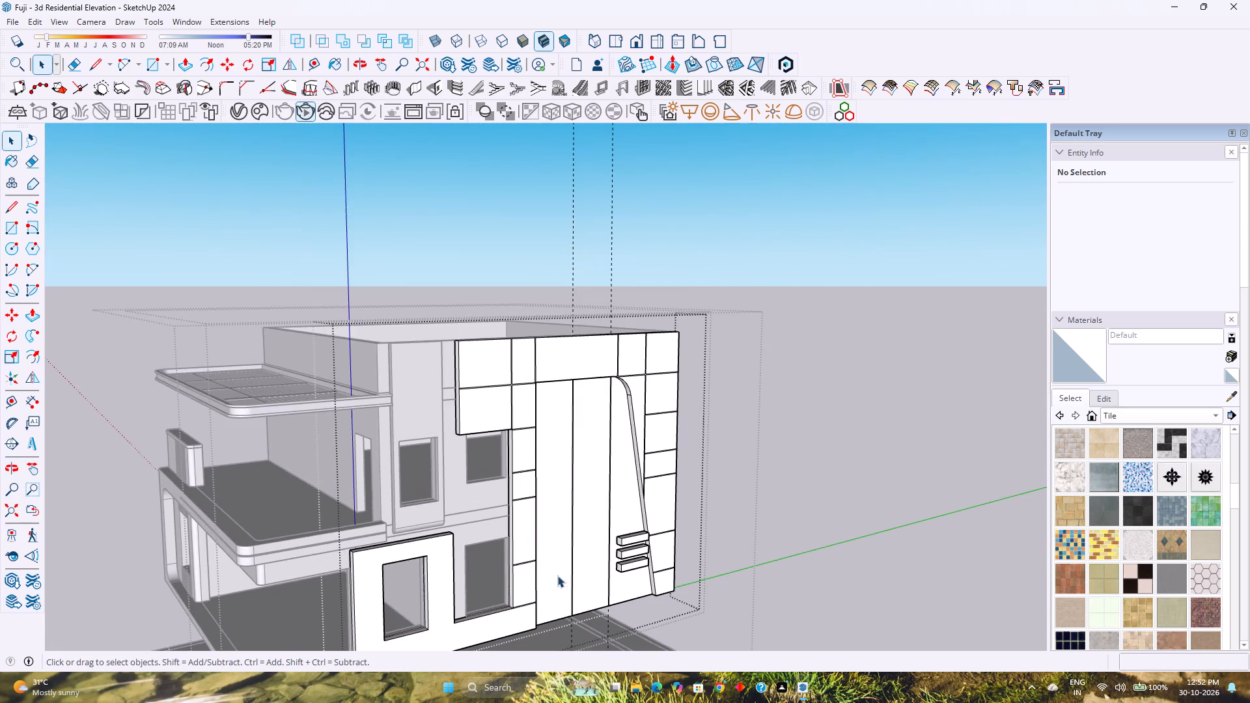
middle_click_drag(559, 579, 531, 514, "shift")
middle_click_drag(510, 532, 588, 458)
middle_click(590, 456)
scroll(605, 454, "up", 6)
scroll(604, 455, "down", 2)
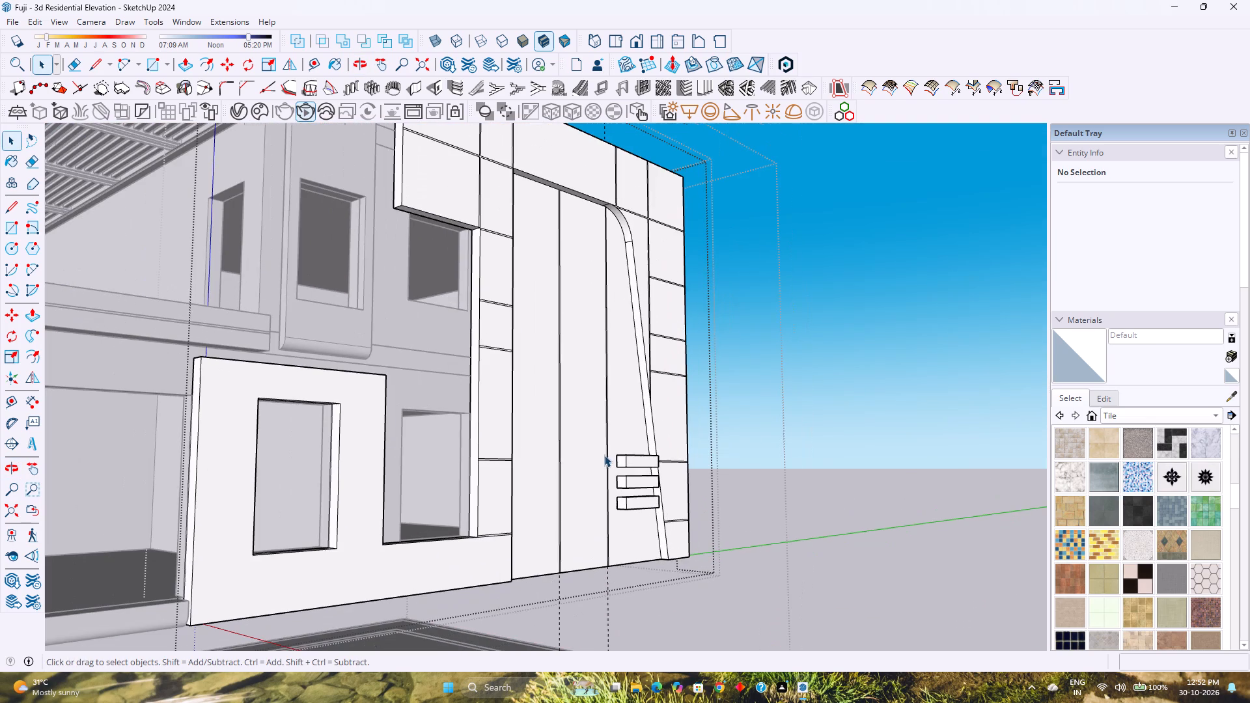
scroll(569, 465, "down", 1)
middle_click_drag(569, 465, 521, 489)
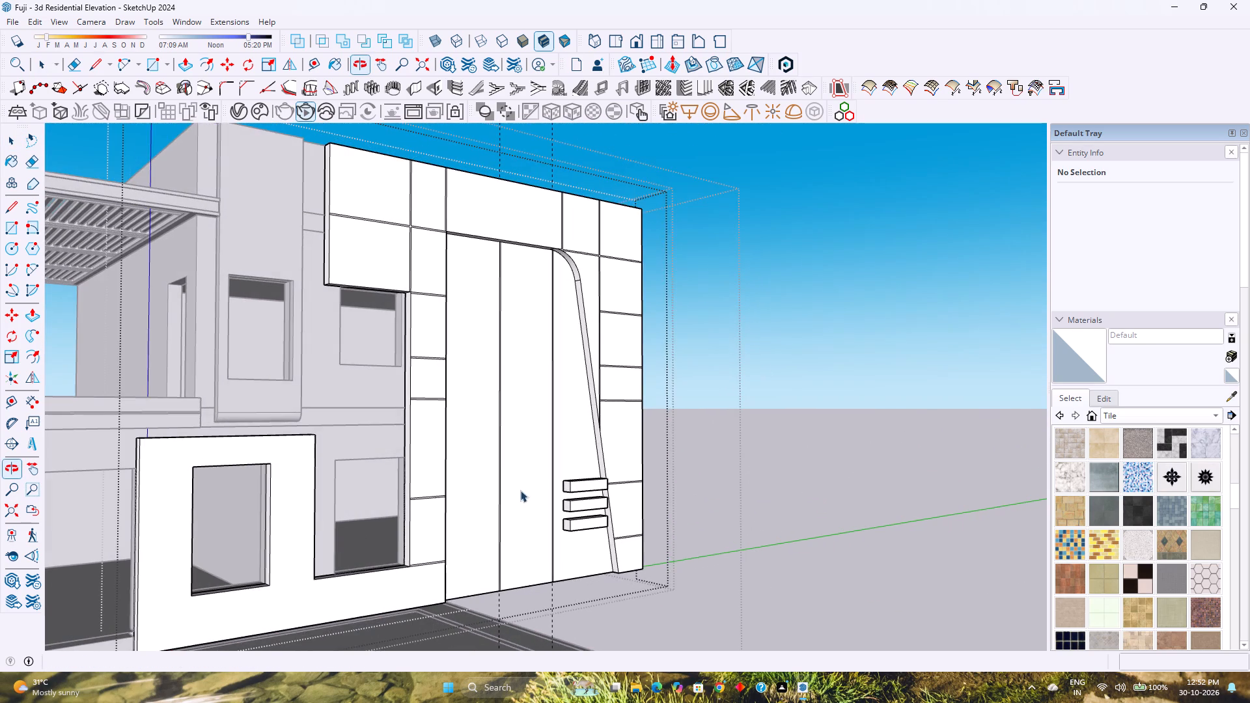
middle_click_drag(515, 478, 419, 517, "shift")
middle_click_drag(411, 515, 446, 495)
middle_click(446, 495)
scroll(446, 495, "down", 3)
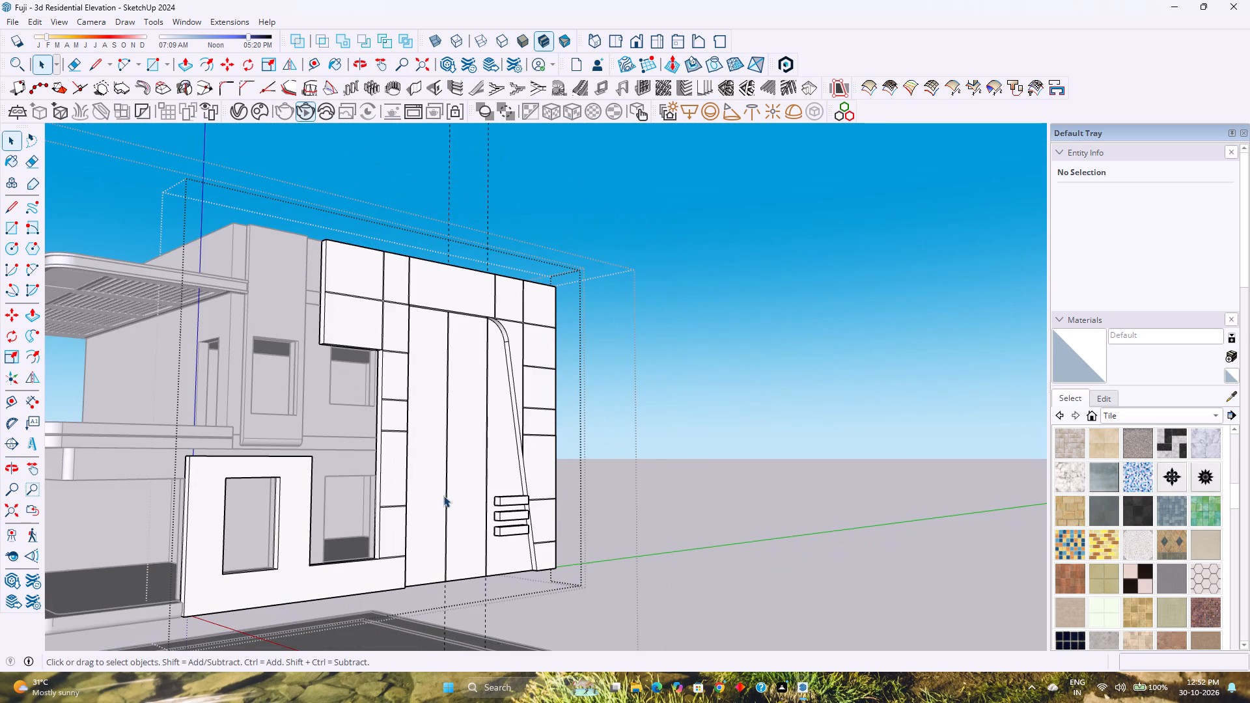
left_click(308, 62)
scroll(464, 585, "up", 6)
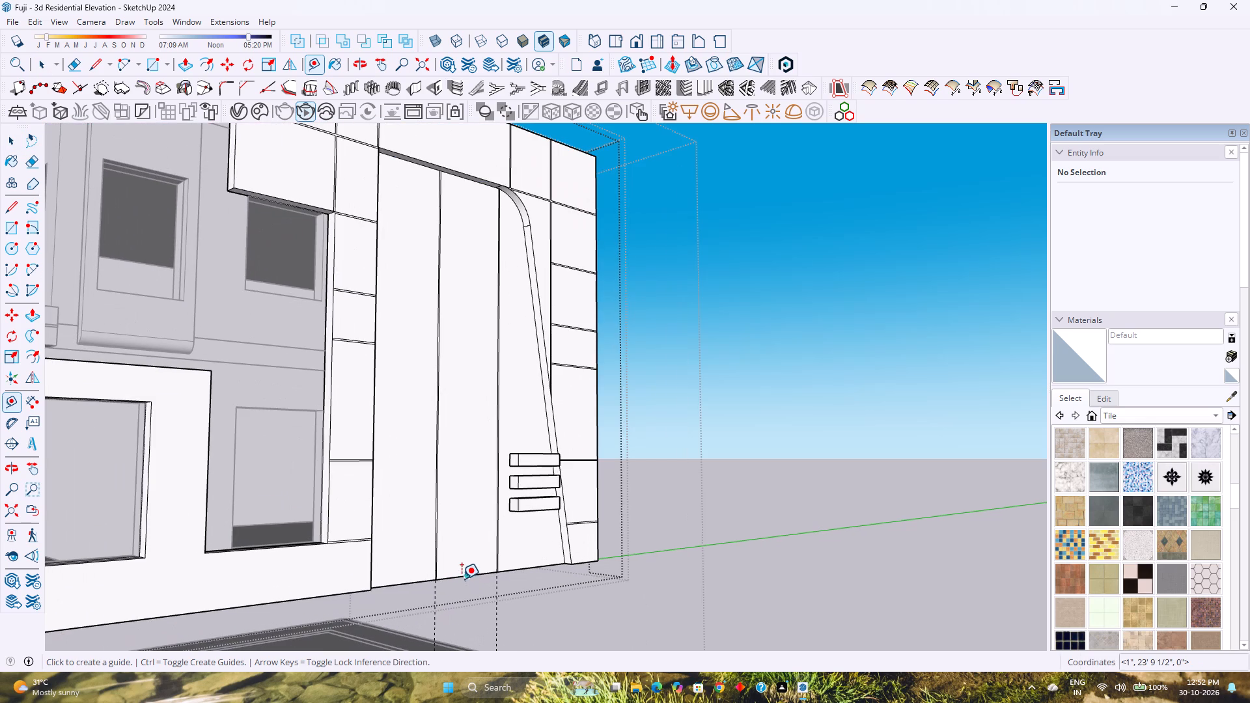
left_click(450, 576)
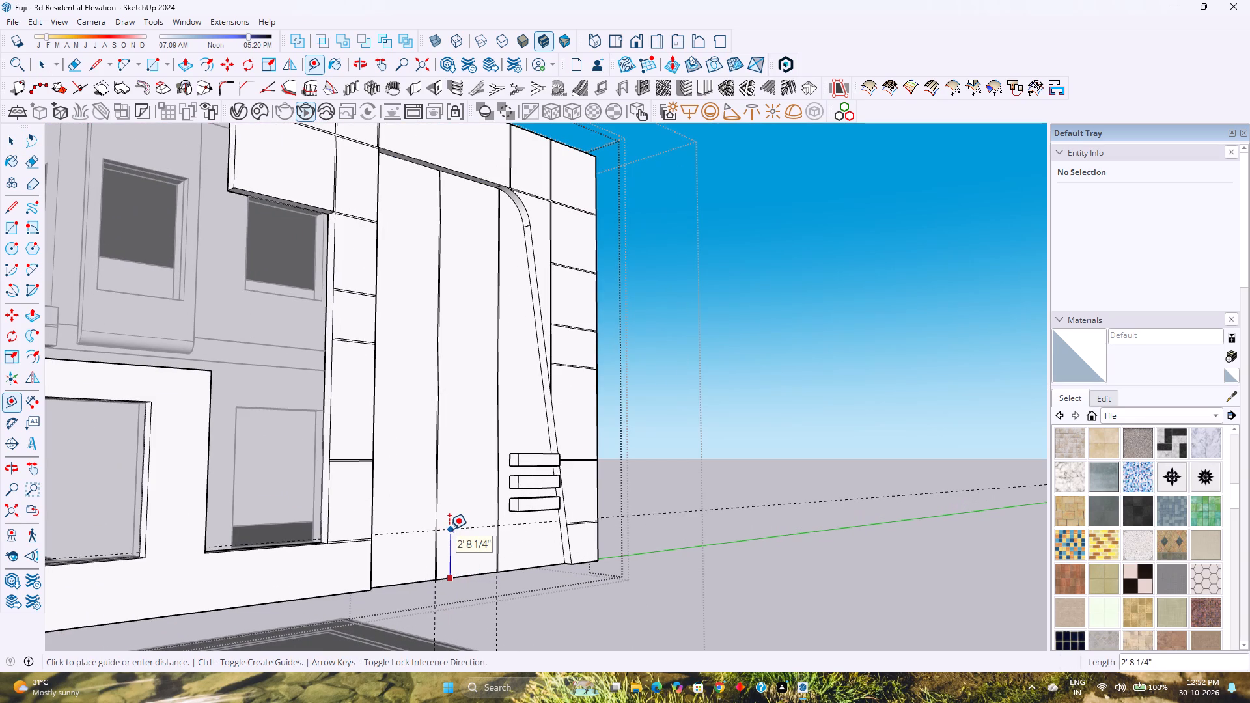
type("2'")
key("Return")
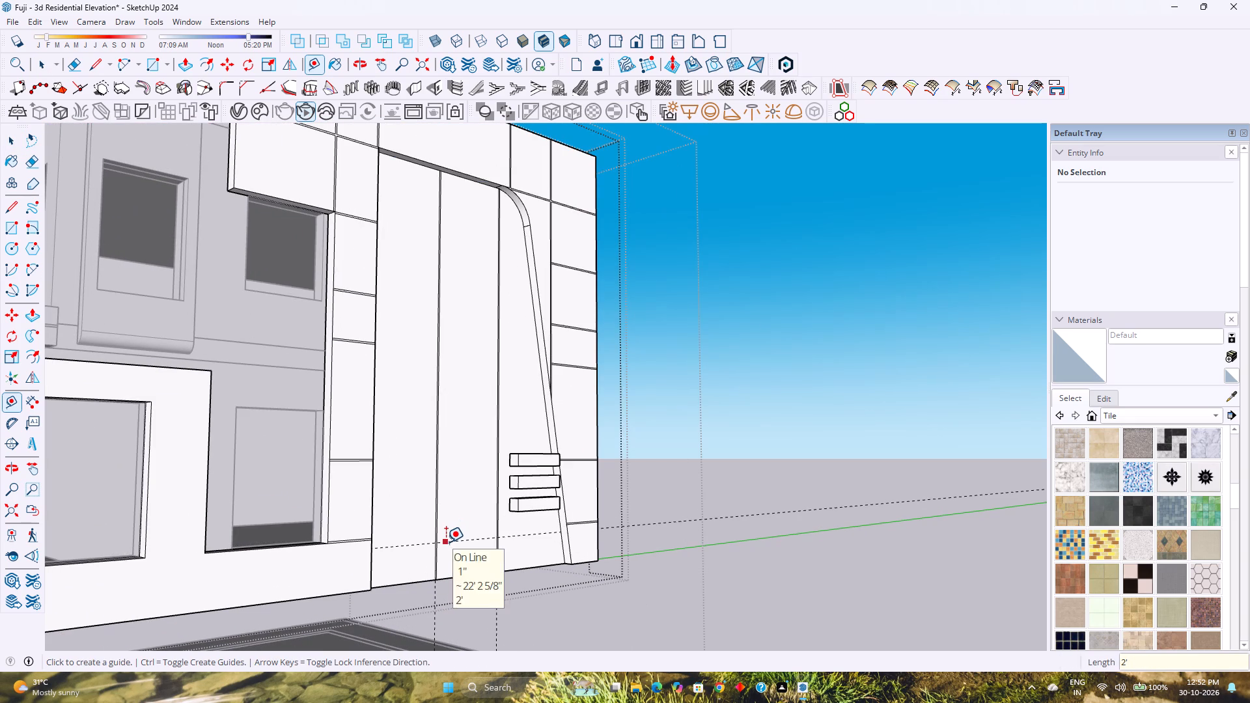
Add two more horizontal guides on the panel, 5' above the first guide and 2'6" above that one.
left_click(446, 542)
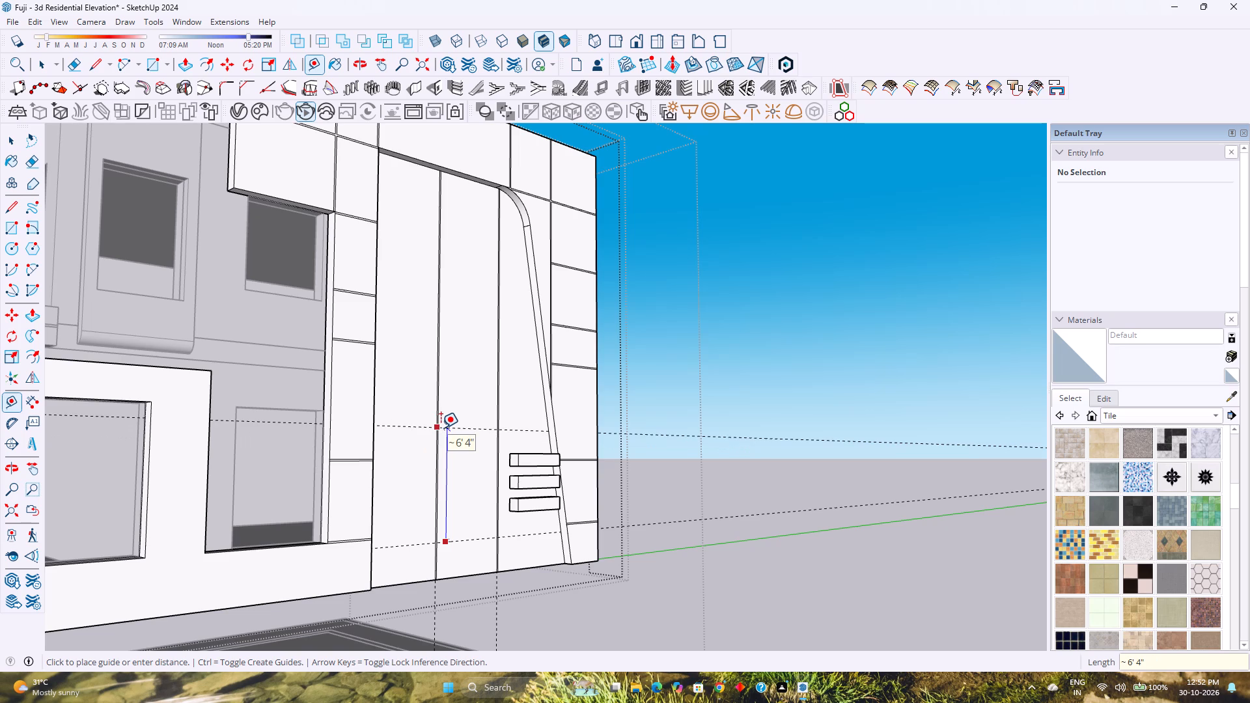
type("5'")
key("Return")
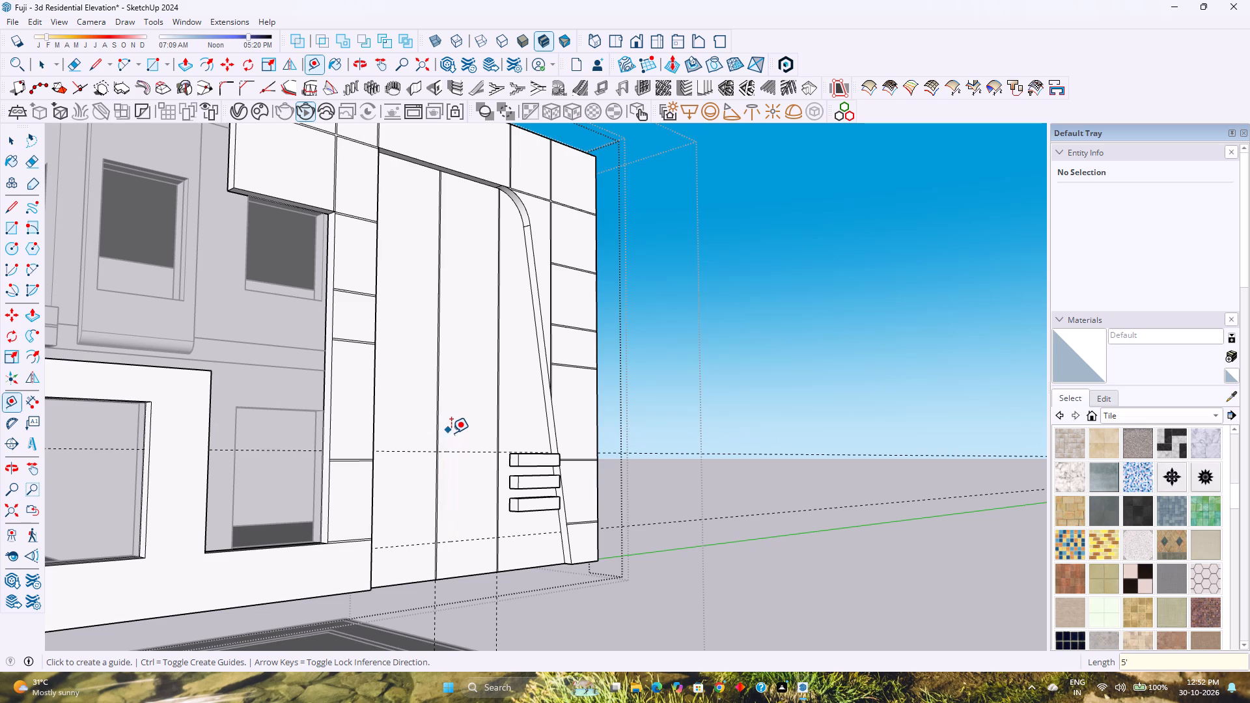
left_click(463, 452)
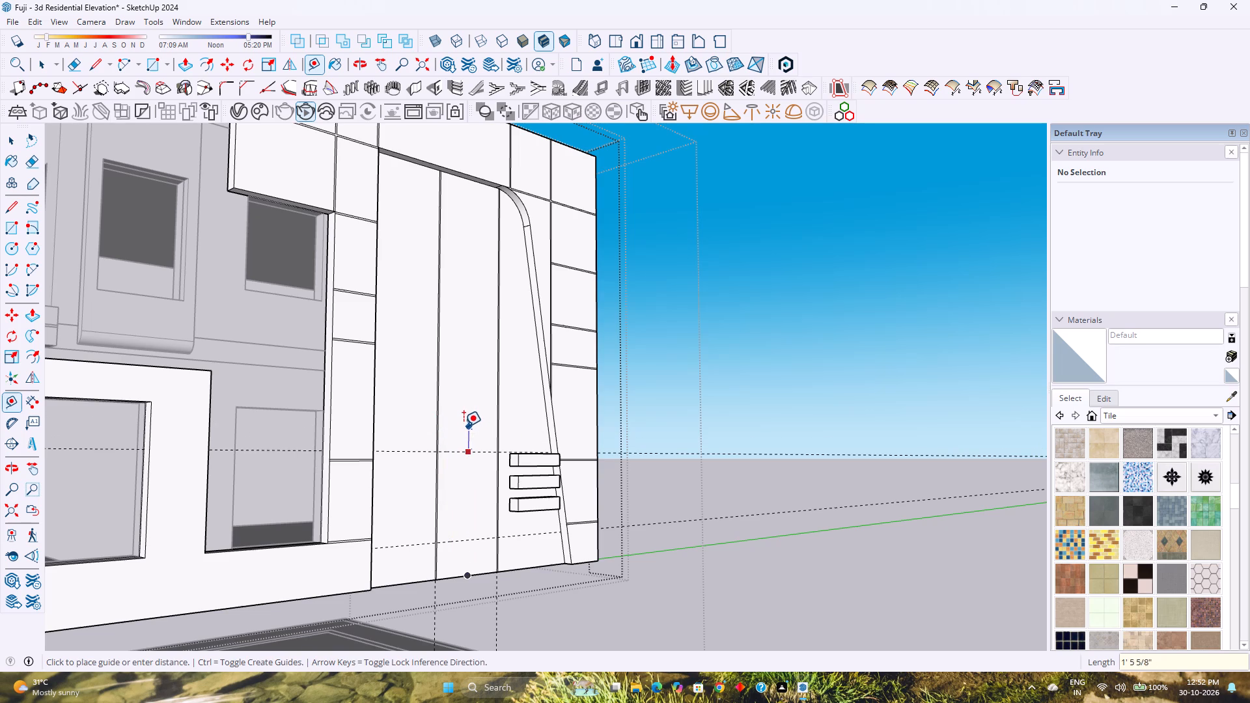
key("Escape")
left_click(452, 456)
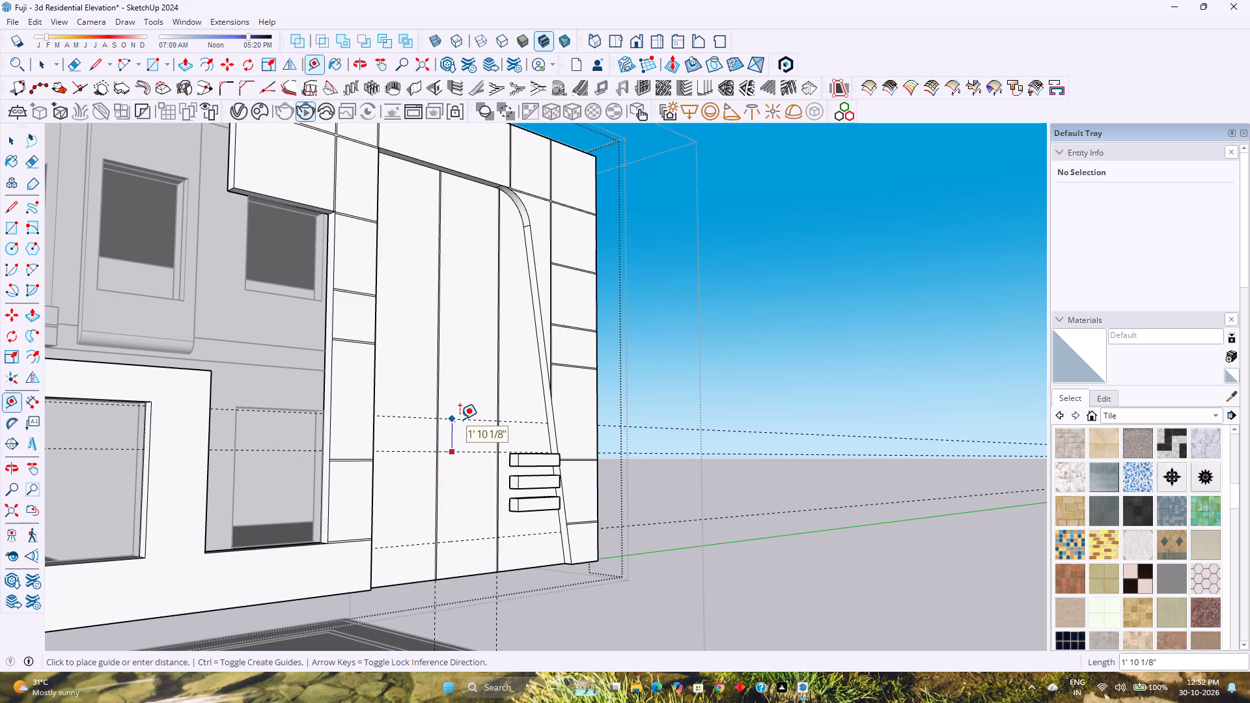
type("2'6\"")
key("Return")
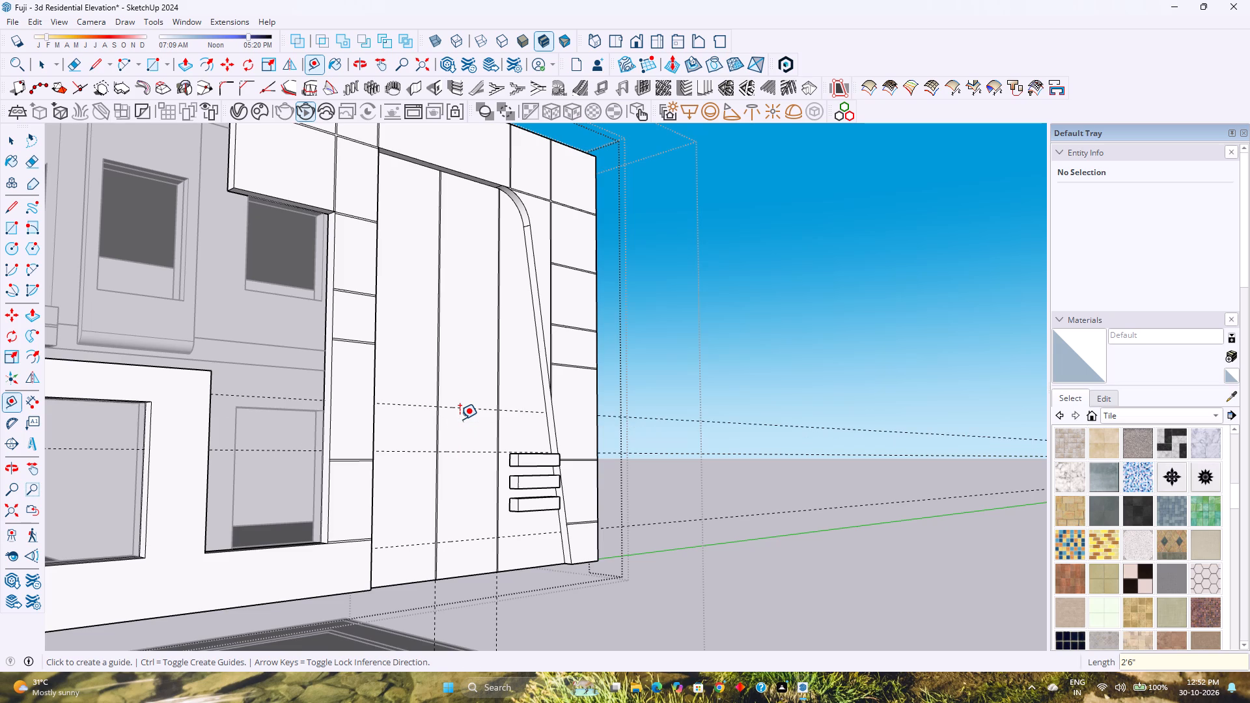
Continue the guide pattern upward with one guide 5' above the topmost guide and another 2'6" above it.
left_click(452, 406)
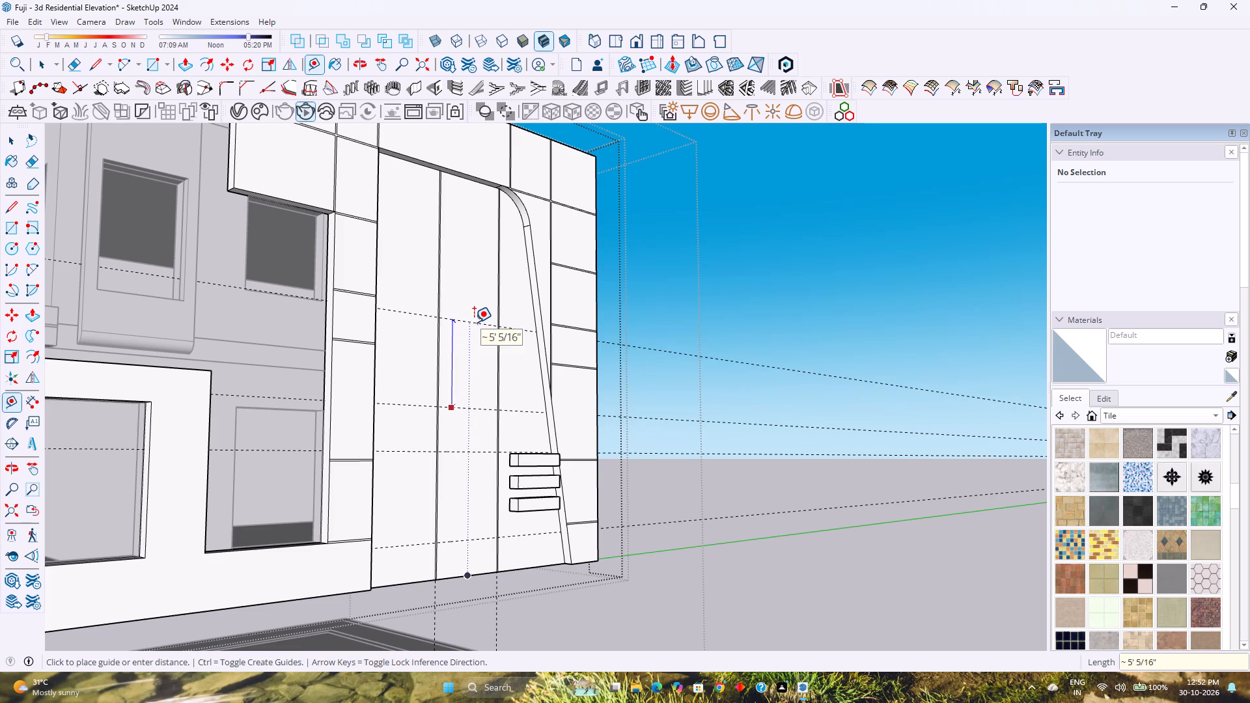
type("5'")
key("Return")
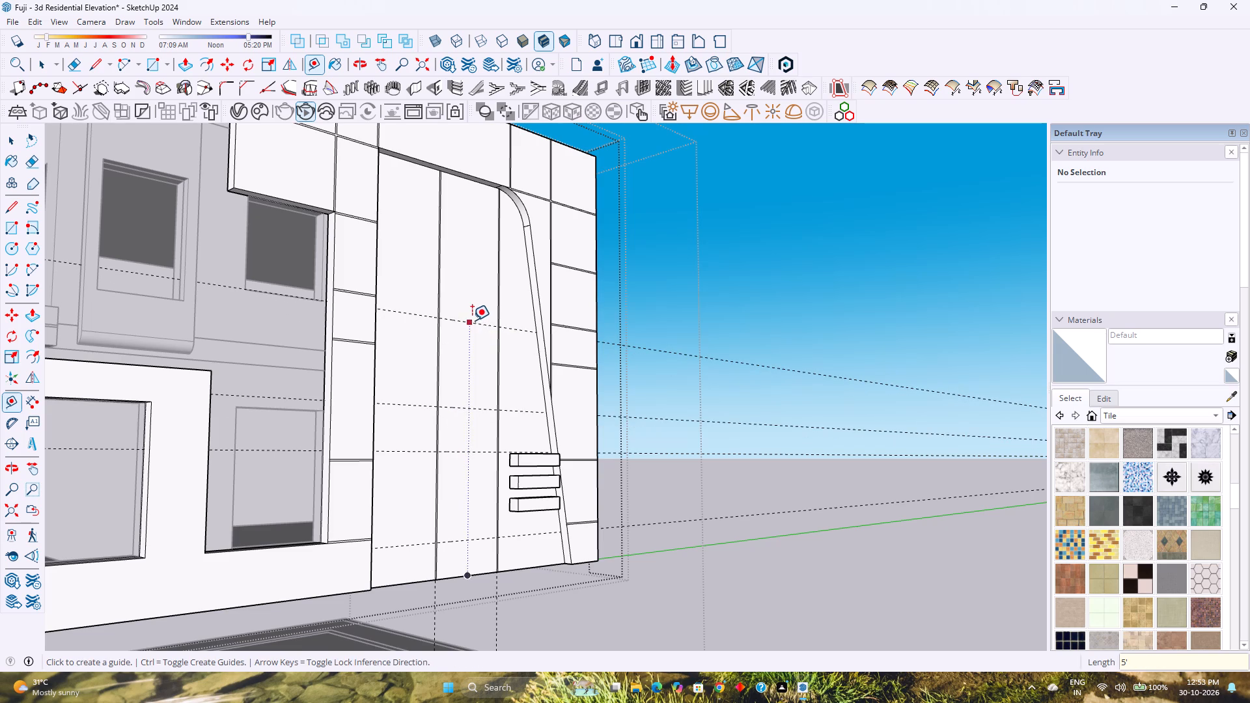
left_click(459, 322)
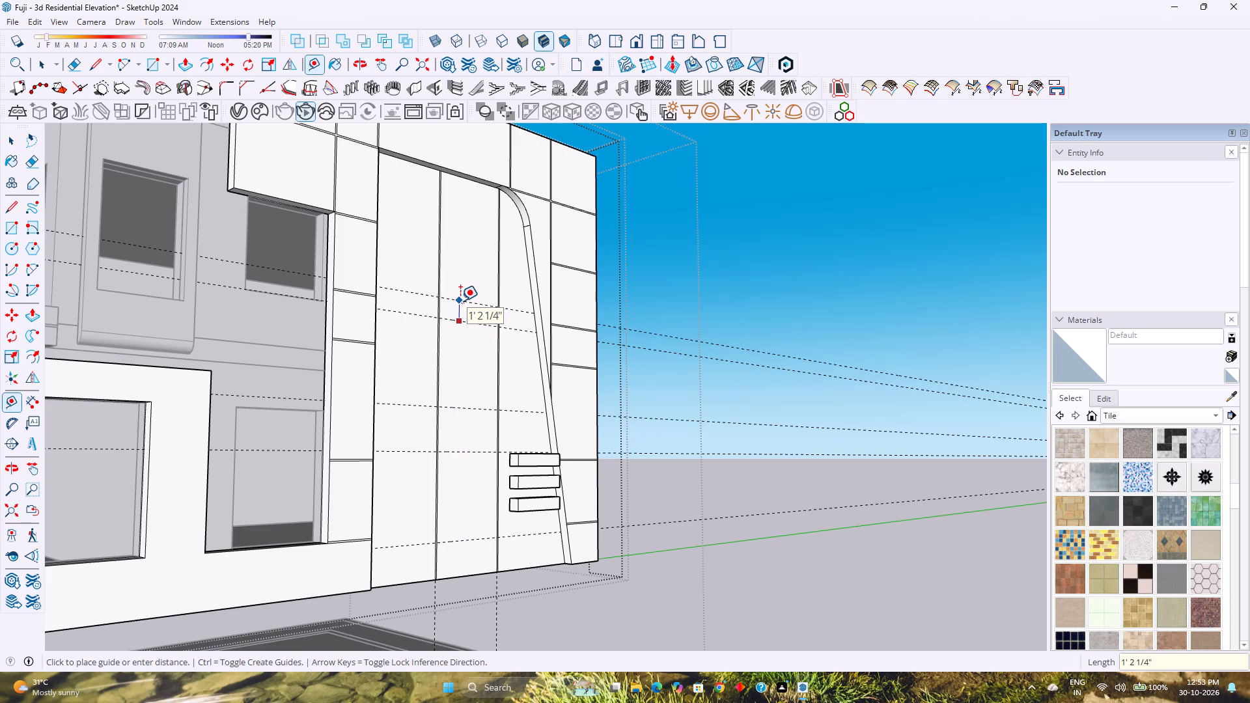
type("2'6")
key("shift+quotedbl")
key("Return")
Place a final horizontal guide 5' above the topmost guide, near the top of the panel.
scroll(460, 301, "down", 2)
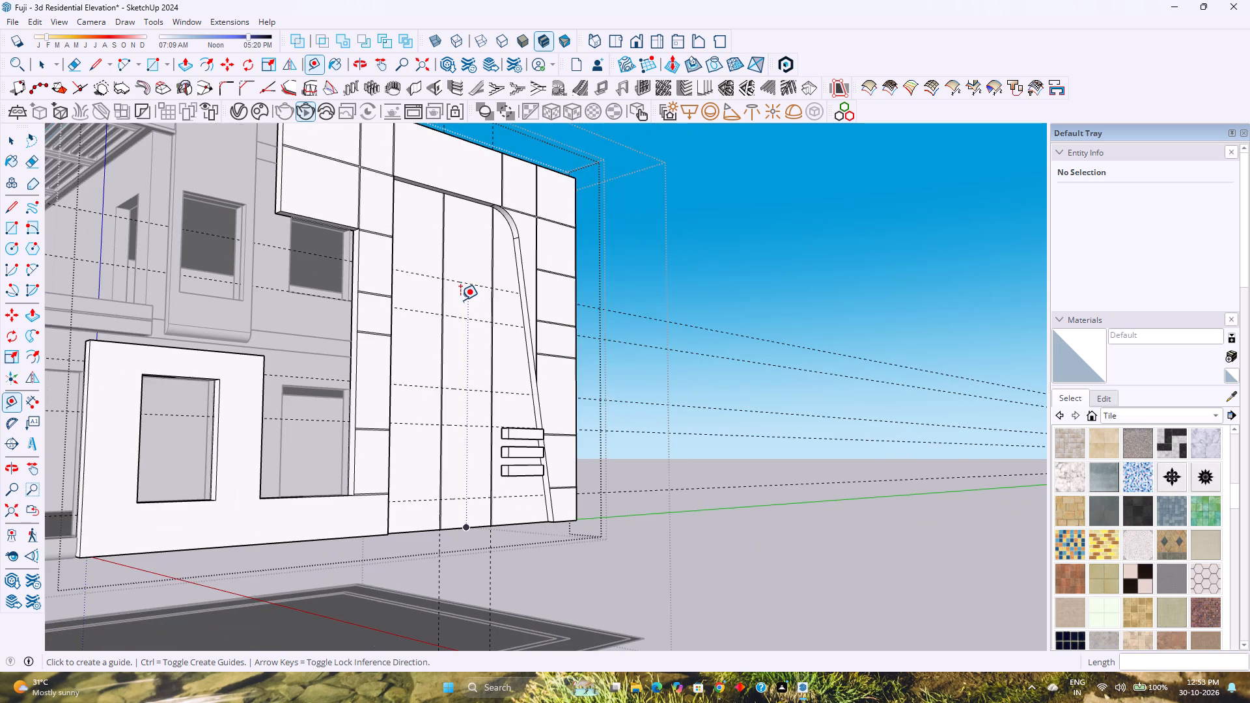
left_click(452, 283)
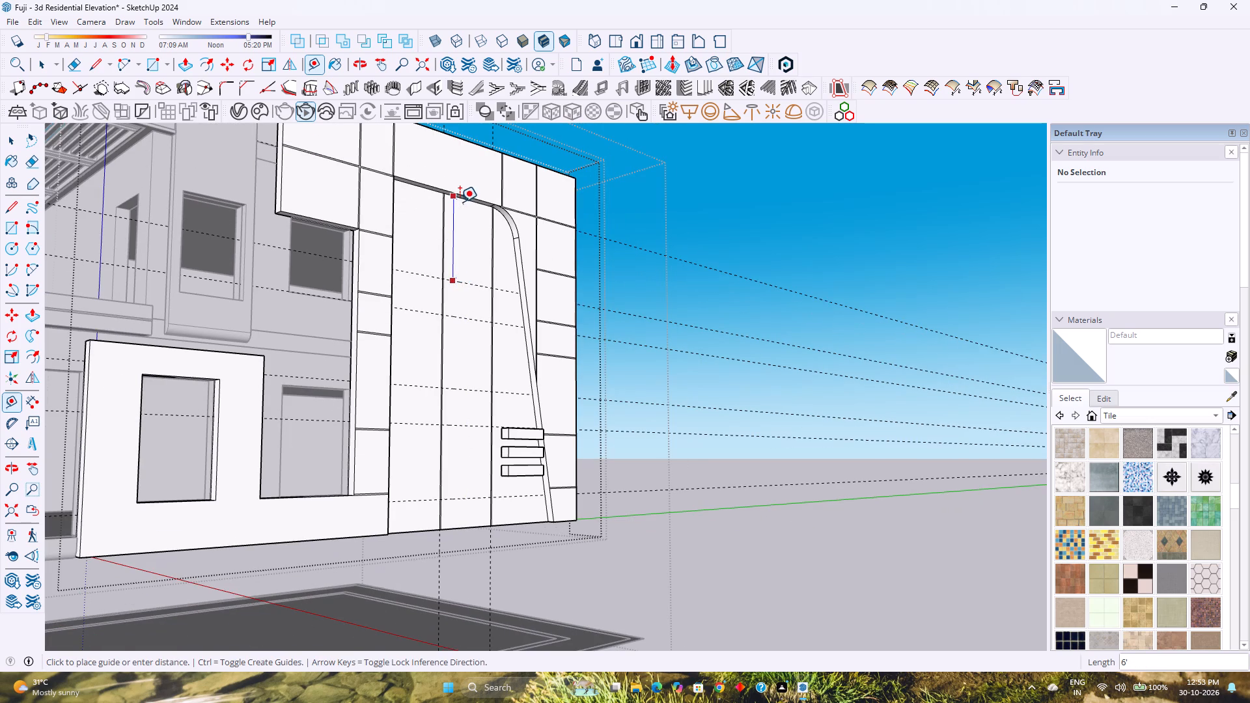
type("5'")
key("Return")
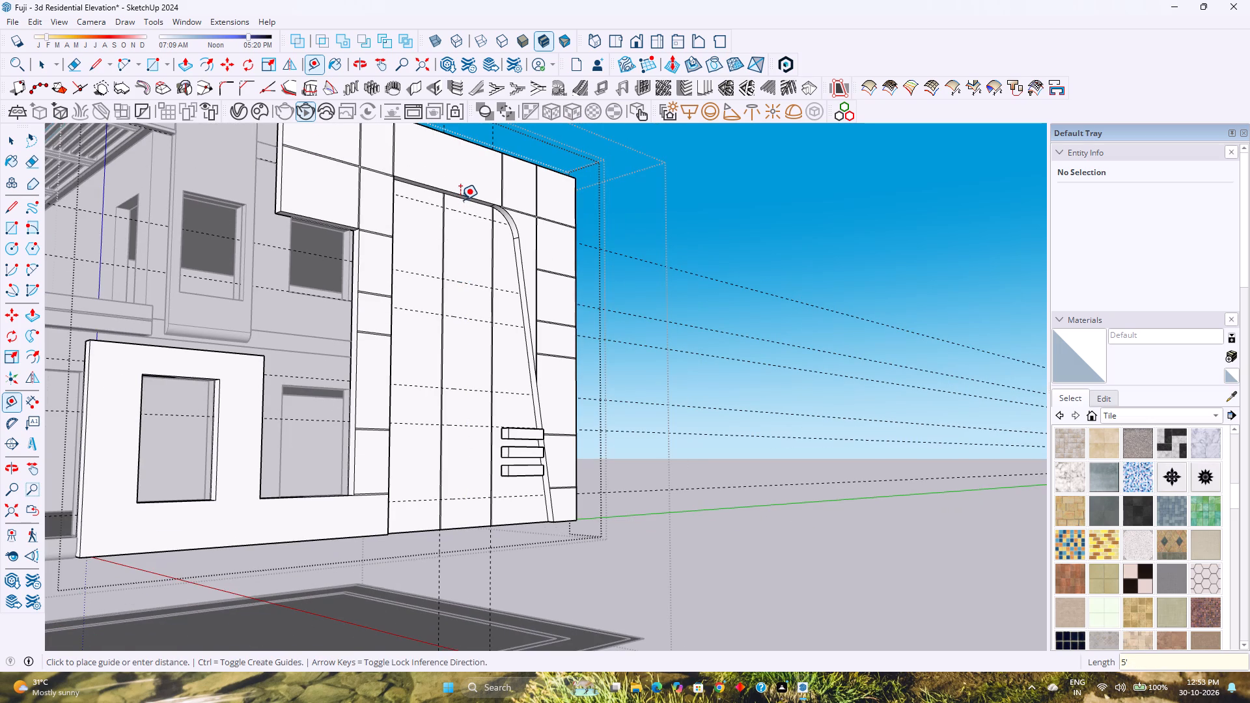
key("space")
Draw a horizontal line along the lowest guide, from the panel's side edge to the slanted strip.
middle_click_drag(451, 514, 451, 513)
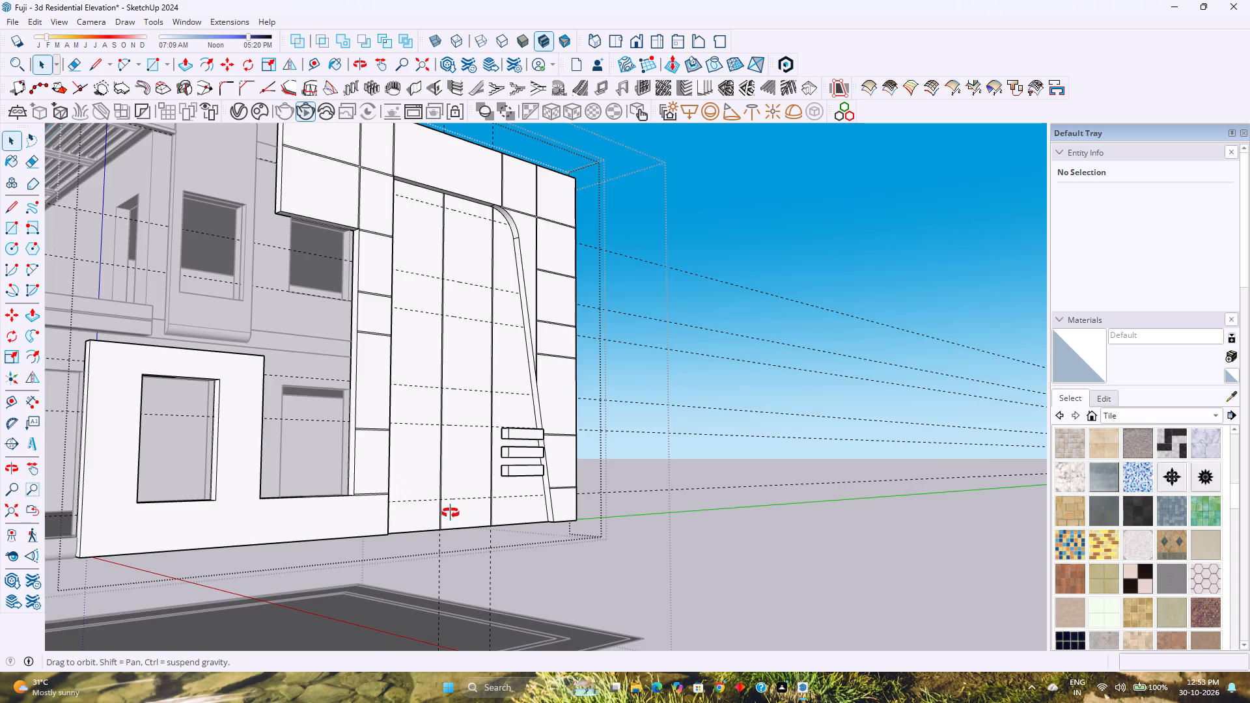
middle_click_drag(451, 513, 361, 525)
key("l")
scroll(351, 521, "up", 2)
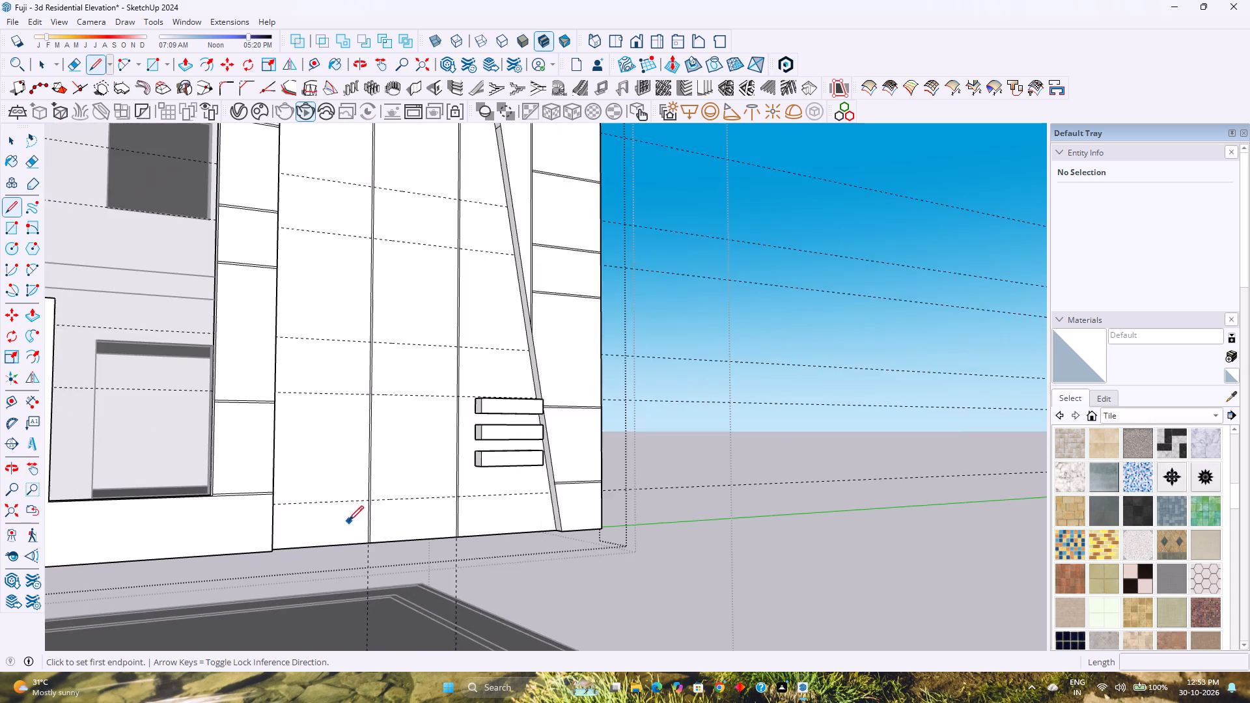
scroll(348, 521, "up", 3)
middle_click_drag(319, 517, 195, 537)
scroll(258, 519, "up", 4)
middle_click_drag(294, 516, 194, 521)
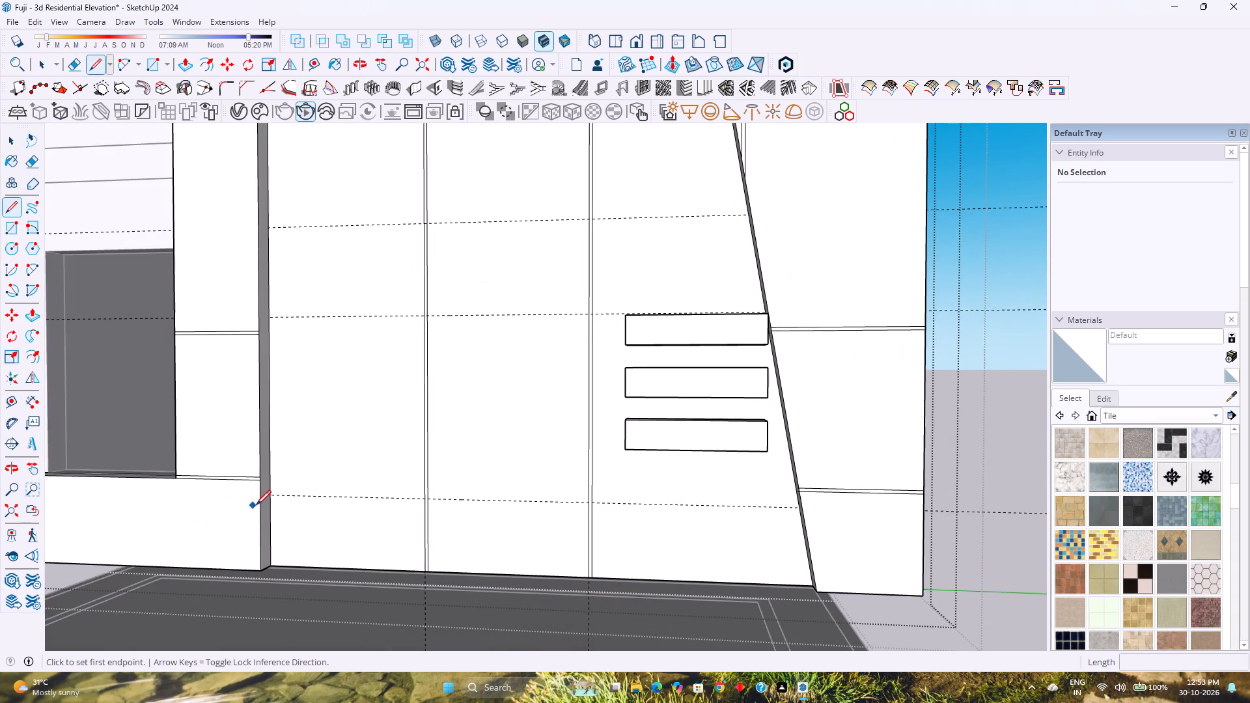
scroll(258, 505, "up", 1)
left_click(272, 495)
middle_click_drag(648, 497, 773, 489)
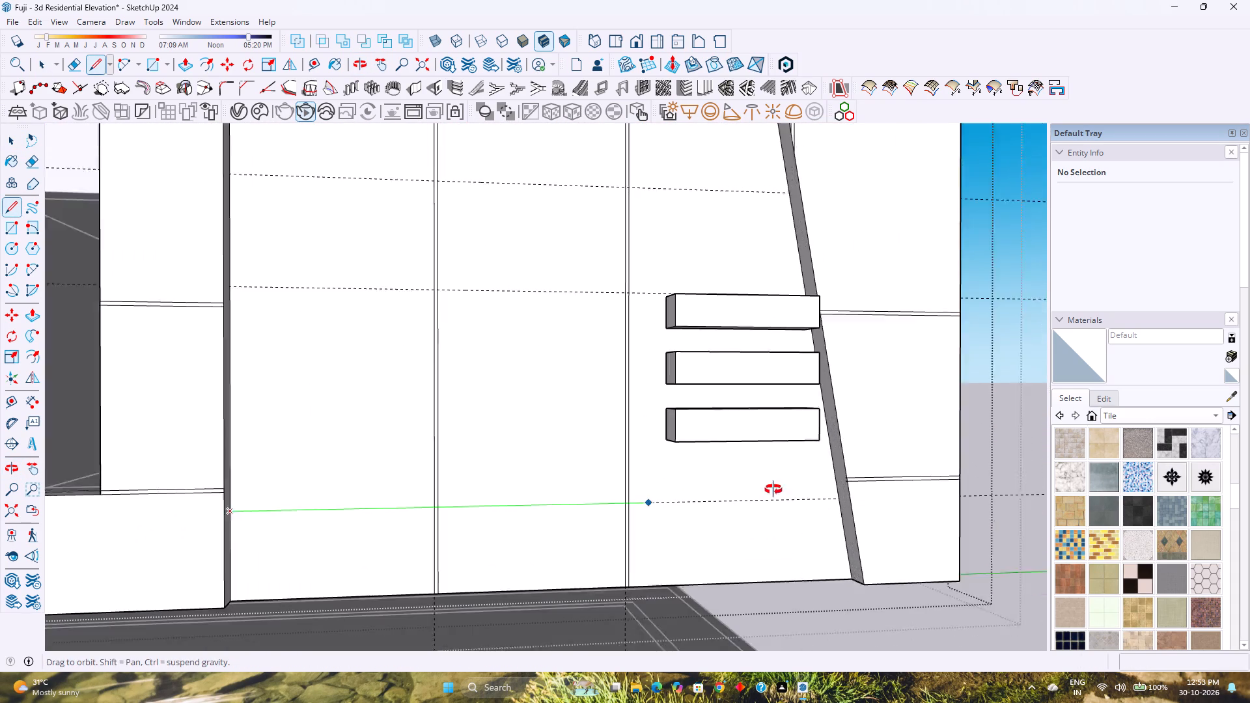
middle_click_drag(773, 489, 811, 488)
middle_click(811, 488)
left_click(818, 489)
key("space")
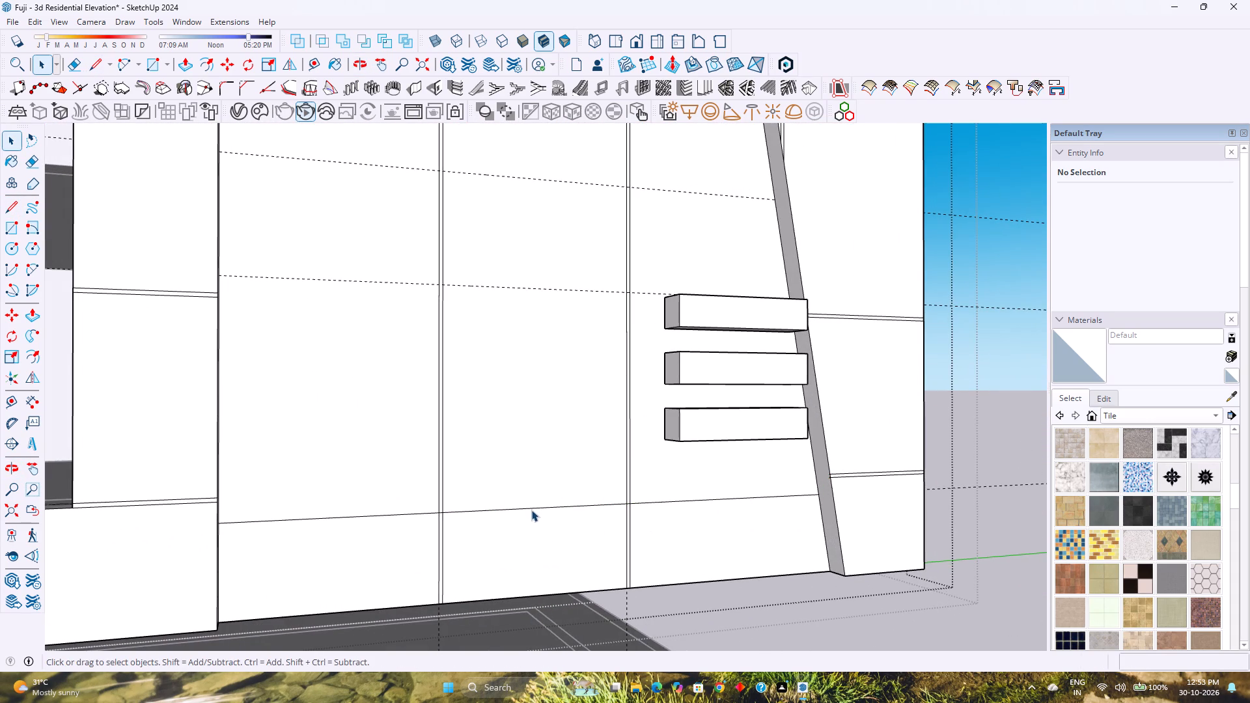
Copy the three segments of the new horizontal line 1" upward to form a narrow groove.
left_click(533, 508)
left_click(383, 516, "ctrl")
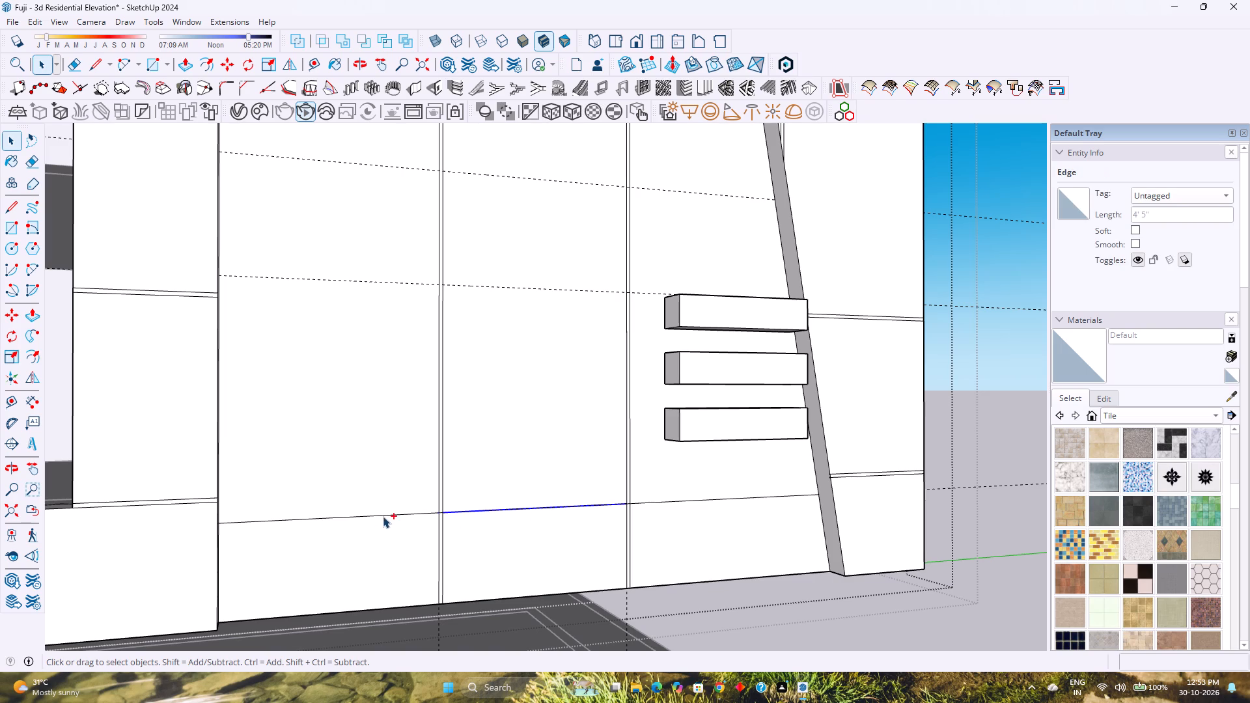
left_click(668, 500, "ctrl")
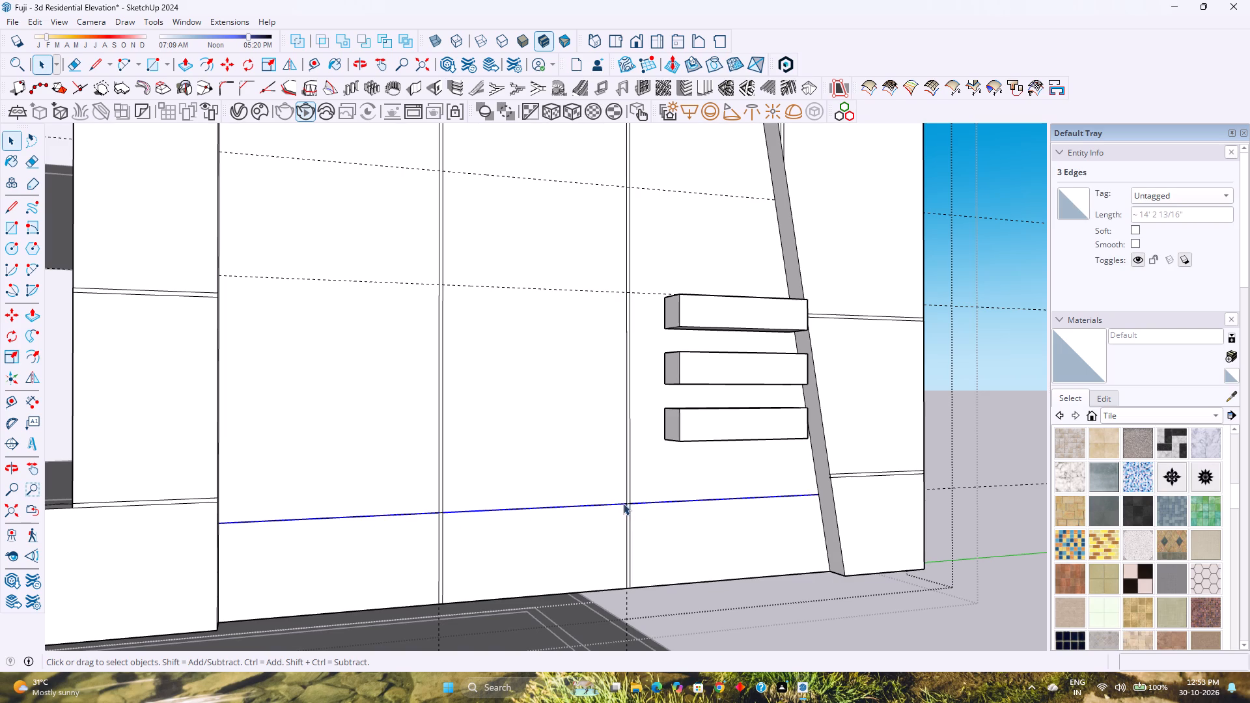
key("m")
scroll(423, 519, "up", 7)
left_click(458, 509)
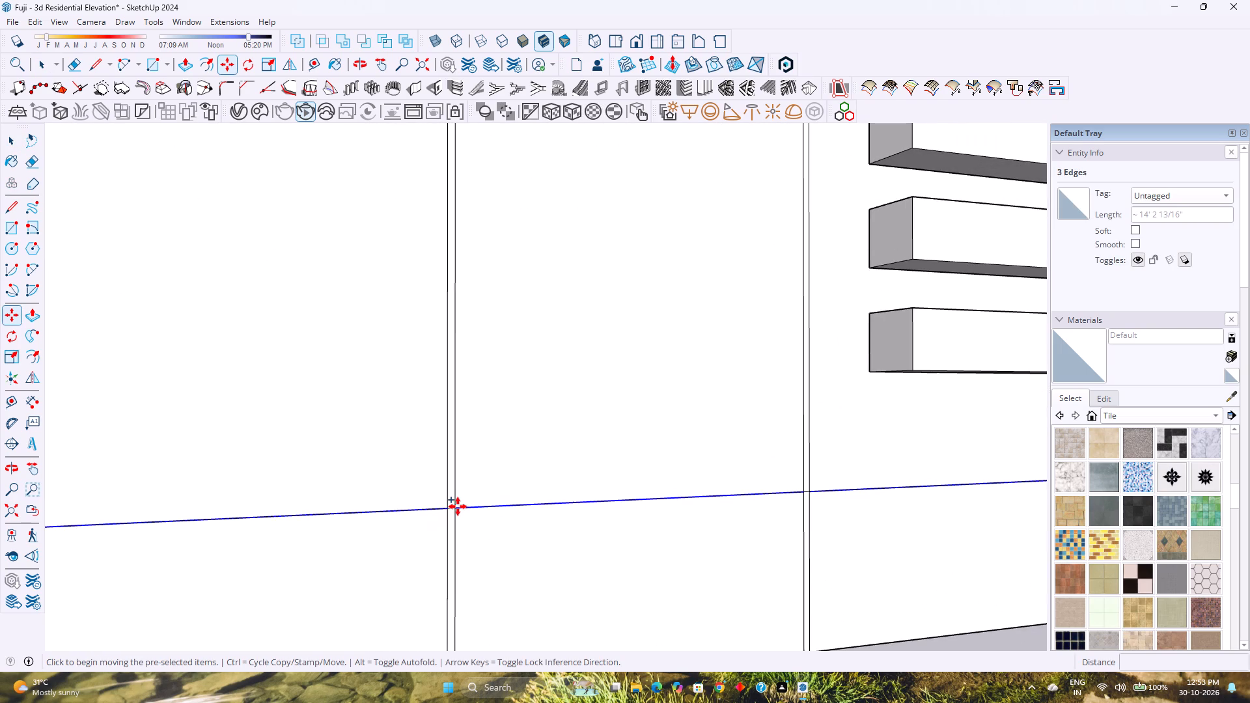
key("1")
key("Return")
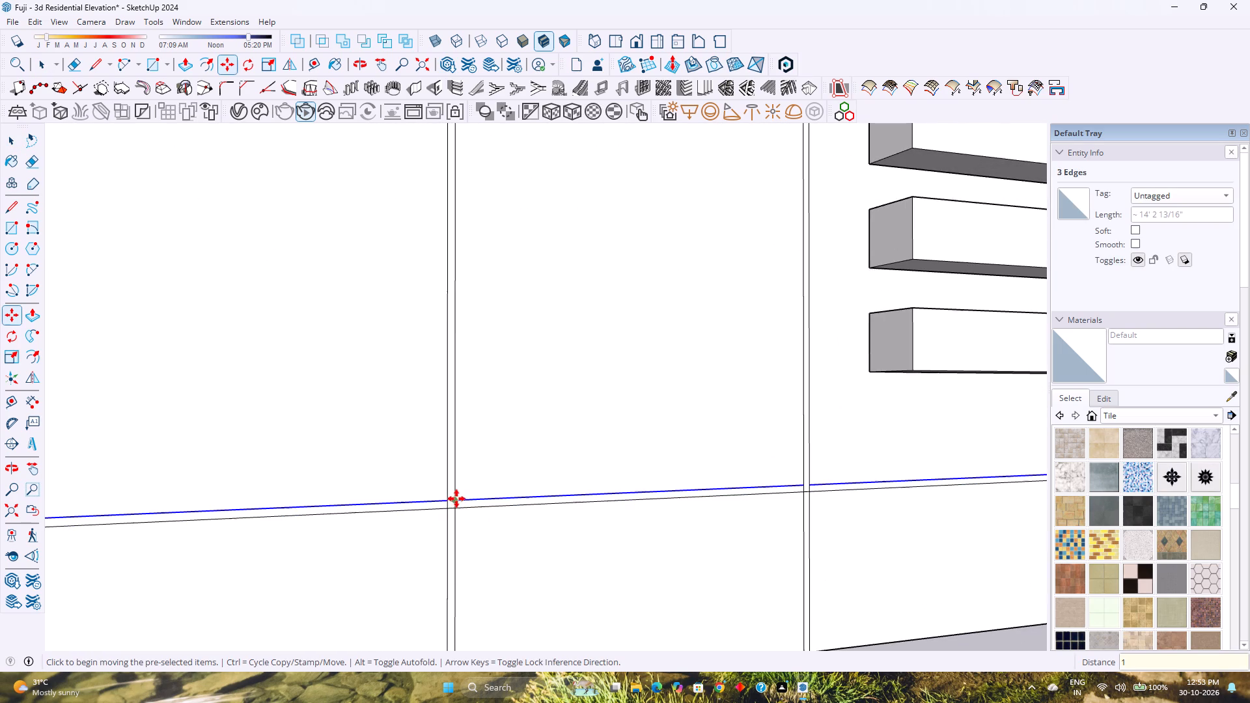
Copy the lowest groove's upper line 4'11" up onto the second horizontal guide, and copy that line 1" above to form a groove.
left_click(456, 500)
scroll(457, 461, "down", 11)
middle_click_drag(457, 457, 454, 463, "shift")
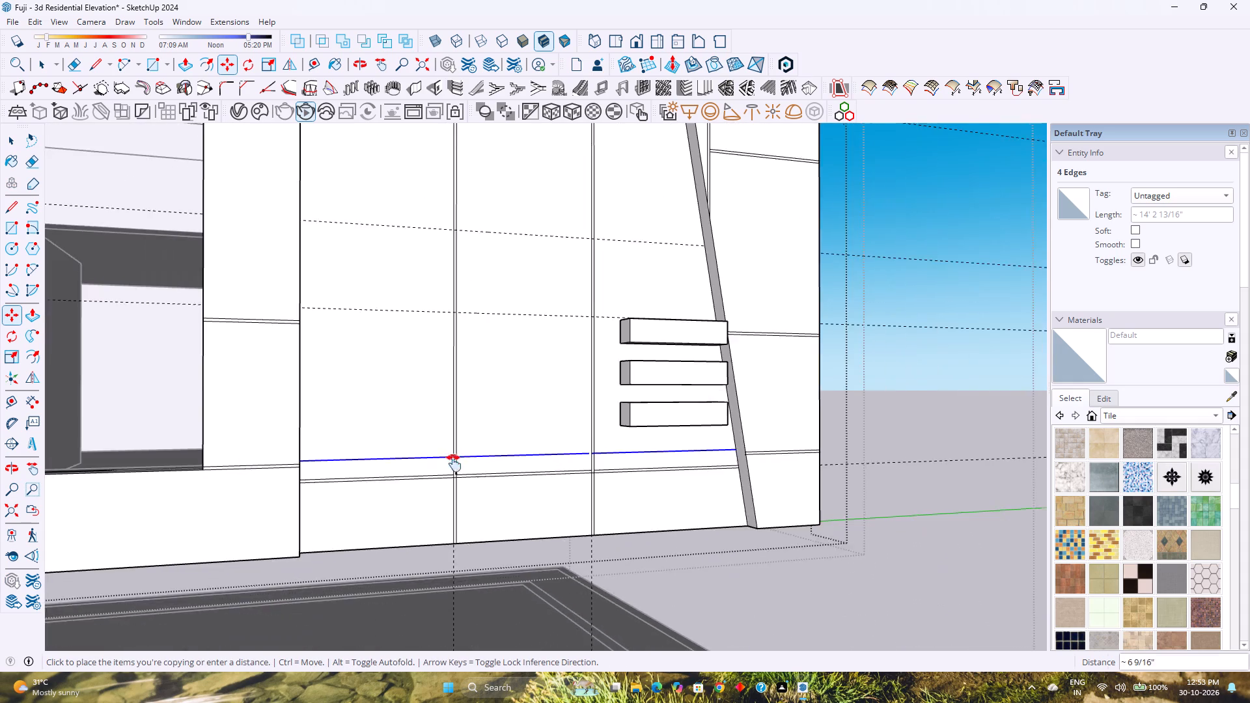
middle_click_drag(454, 463, 453, 571, "shift")
scroll(458, 434, "up", 5)
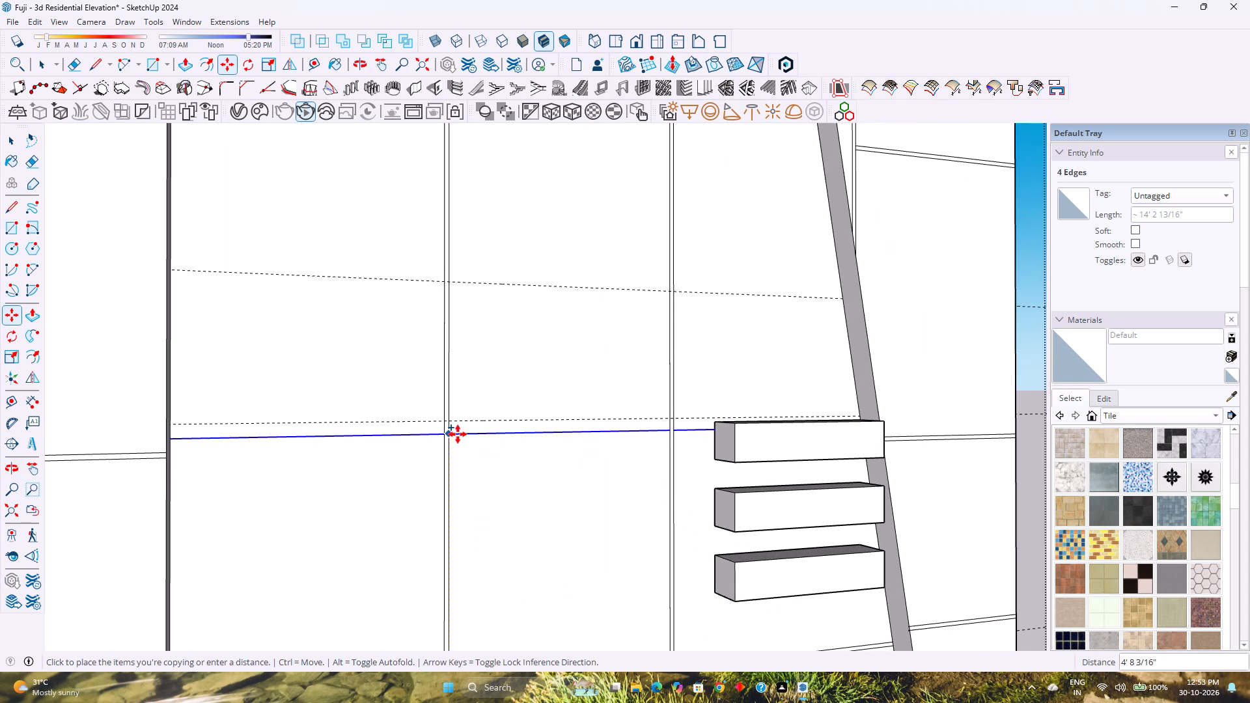
left_click(454, 422)
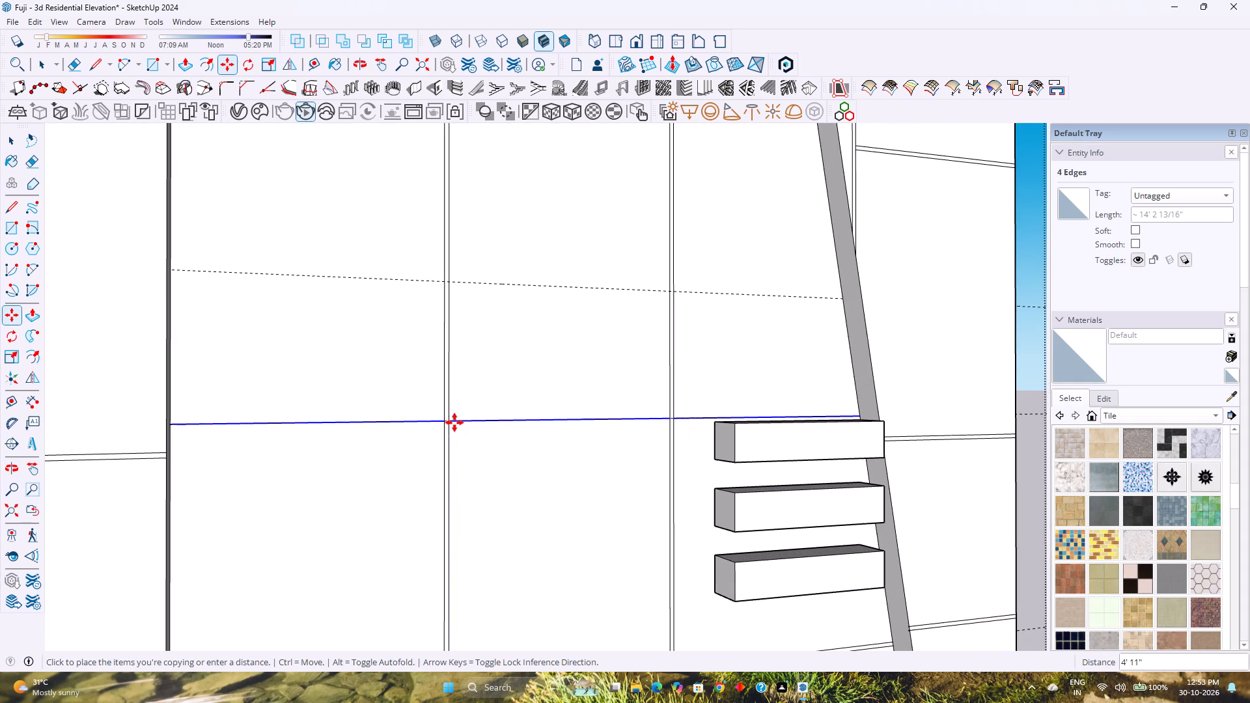
left_click(450, 420)
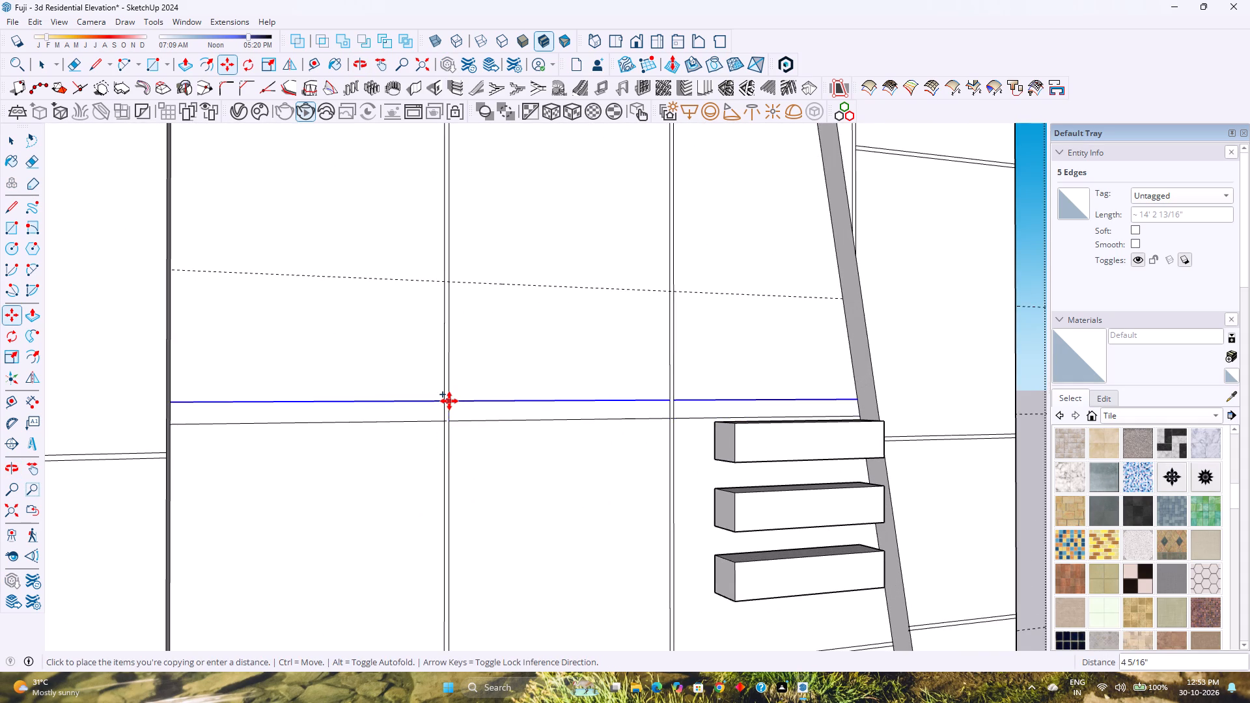
key("2")
key("Return")
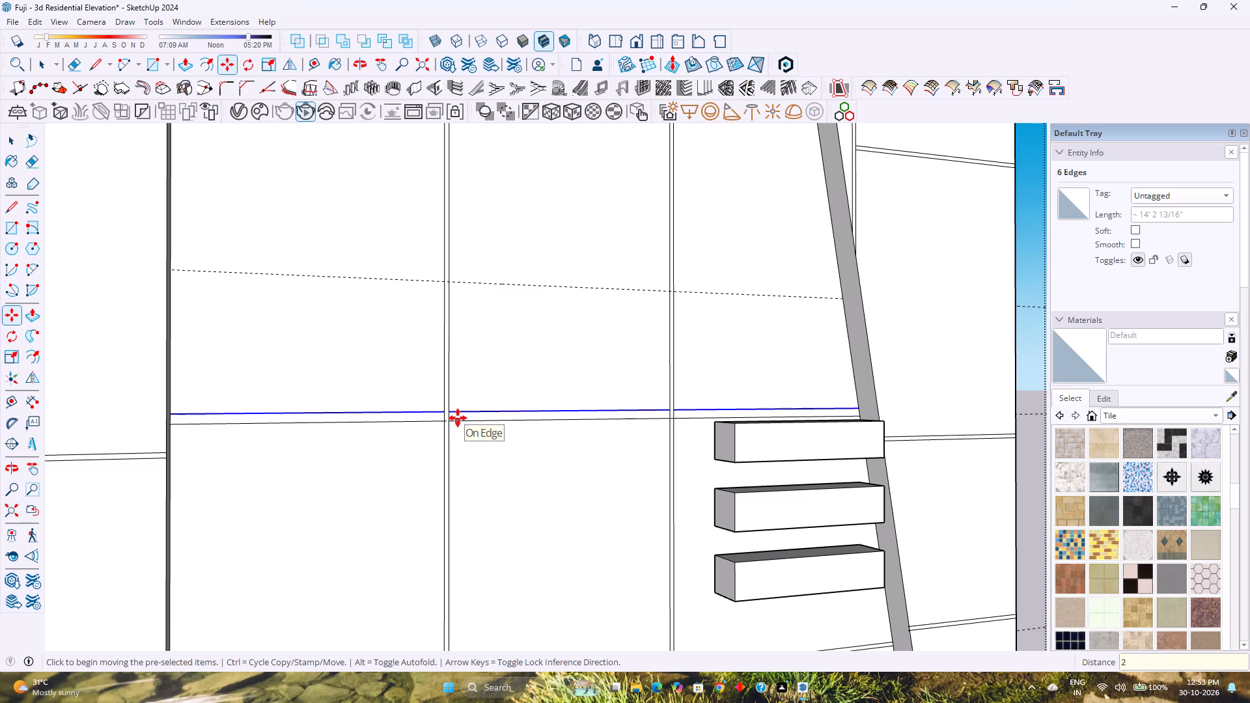
key("1")
key("Return")
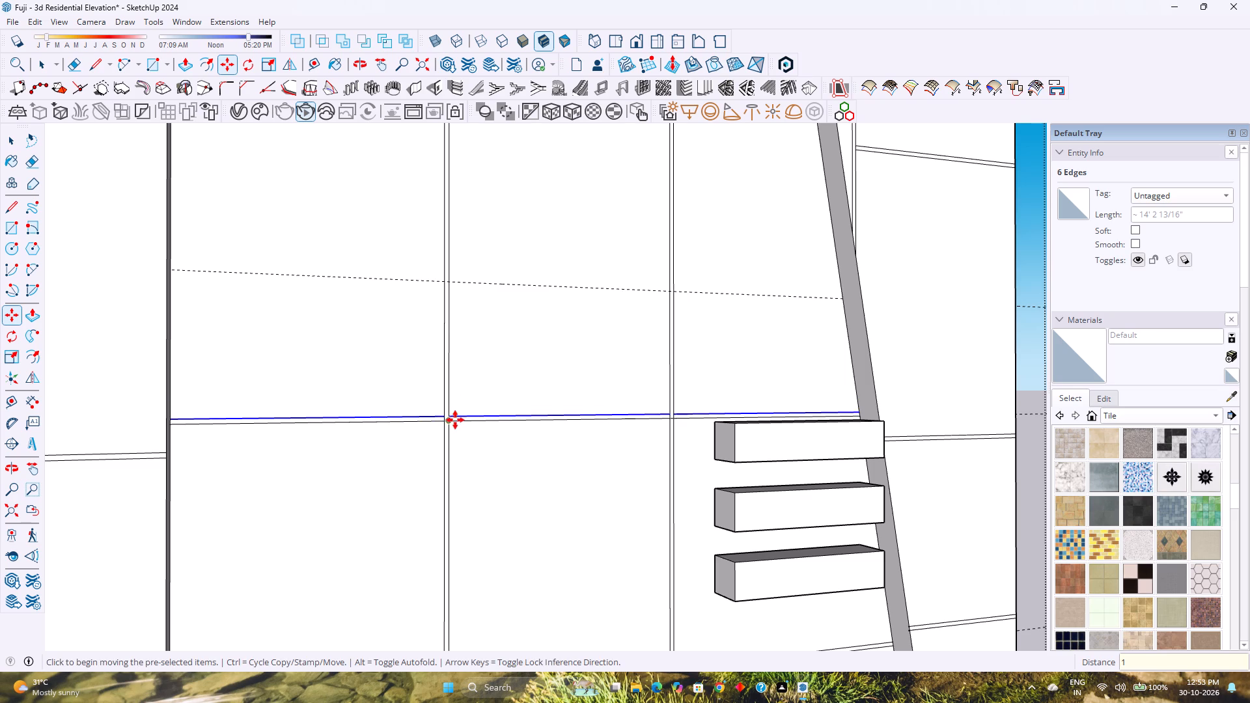
Copy the second groove's upper line 2'5" up onto the third guide, and copy that line 1" above to form a groove.
scroll(455, 420, "up", 7)
left_click(445, 412)
scroll(447, 366, "down", 3)
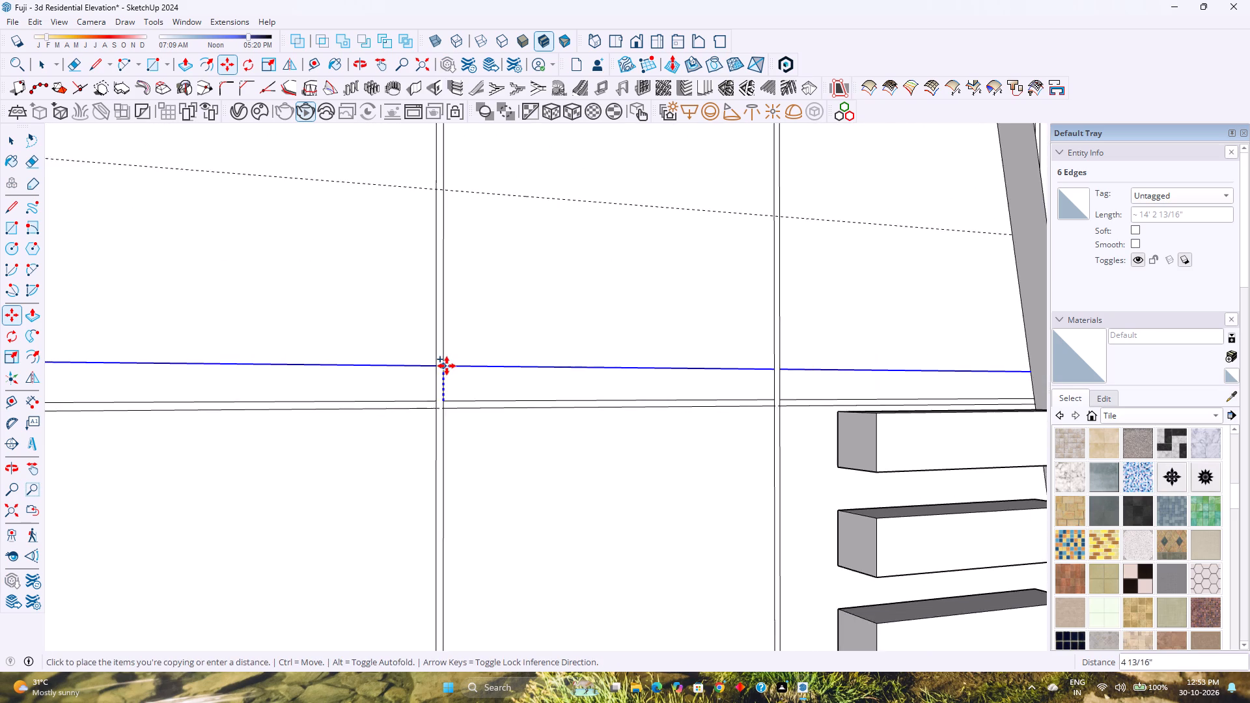
middle_click_drag(447, 366, 433, 583, "shift")
left_click(434, 409)
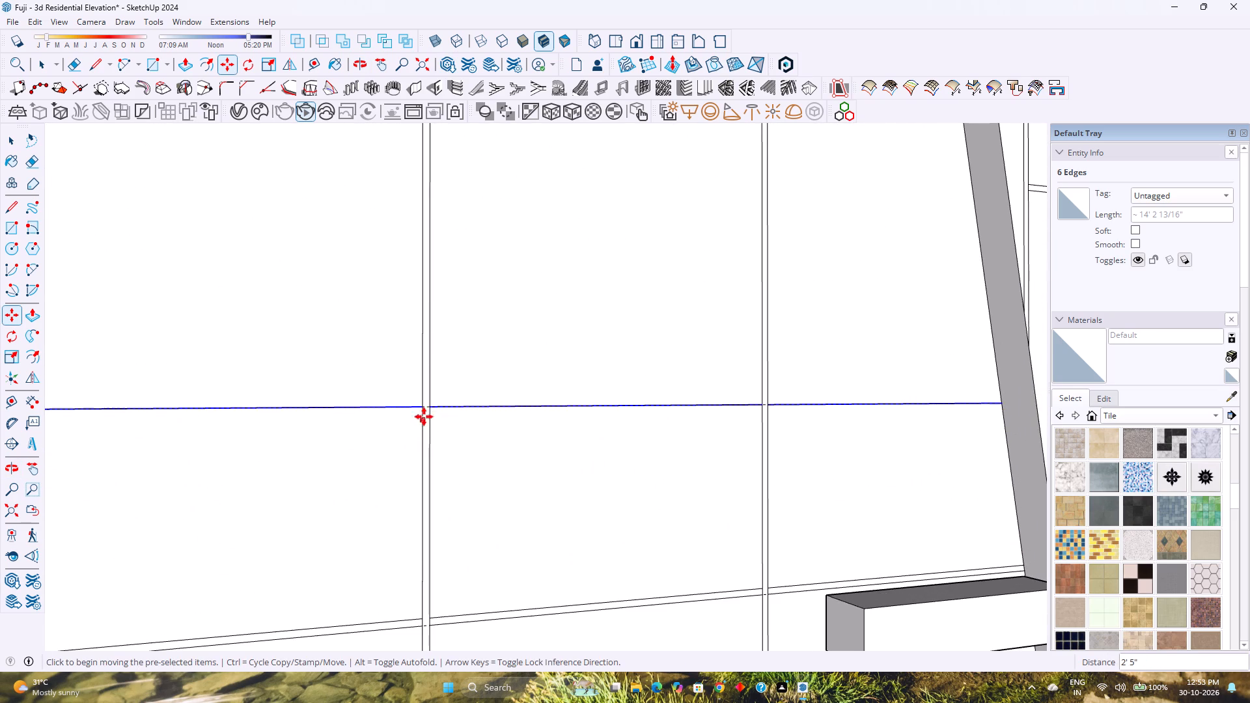
left_click(430, 407)
key("1")
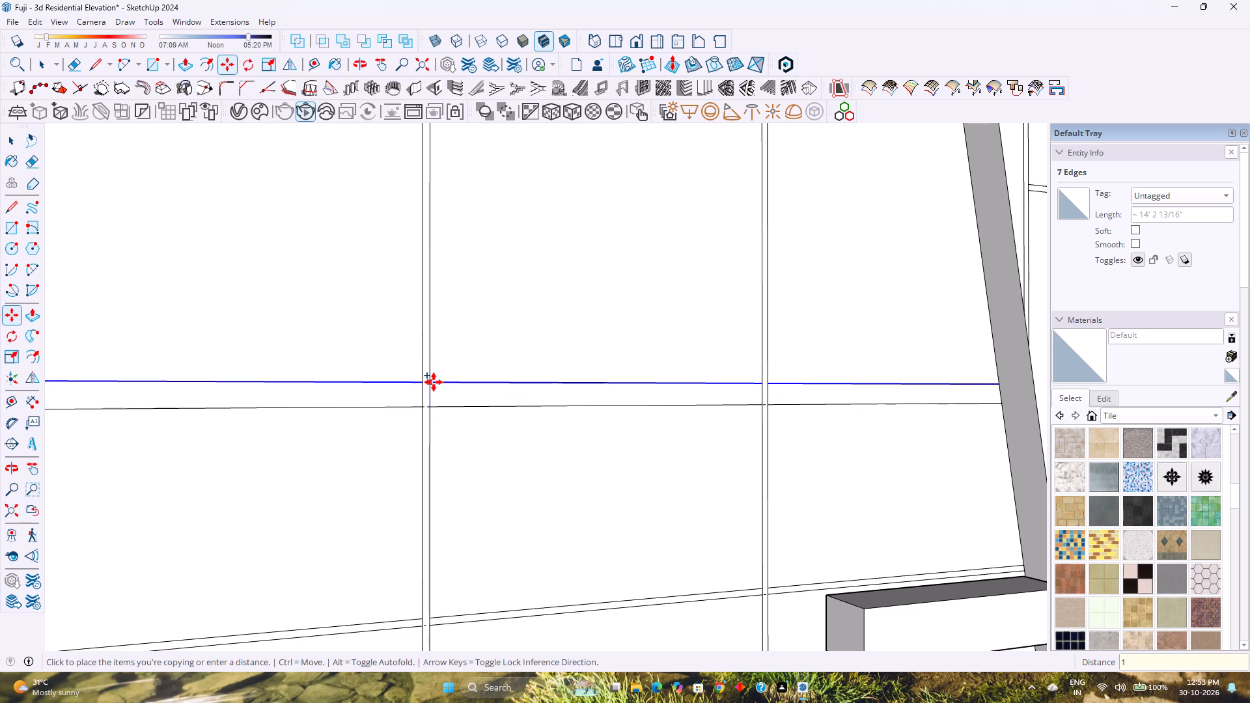
key("Return")
Copy the third groove's upper line 4'11" up onto the fourth guide, and copy that line 1" above to form a groove.
scroll(425, 409, "up", 4)
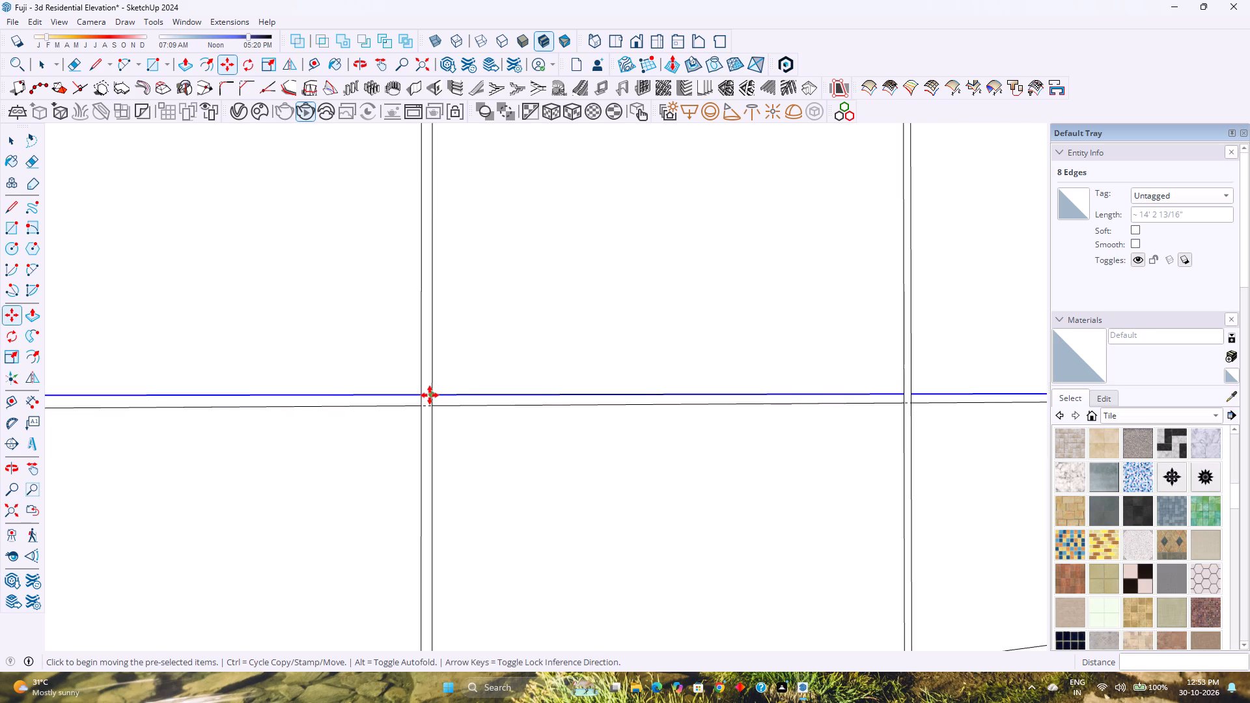
left_click(430, 395)
scroll(441, 366, "down", 7)
middle_click_drag(441, 367, 449, 515, "shift")
scroll(449, 457, "down", 3)
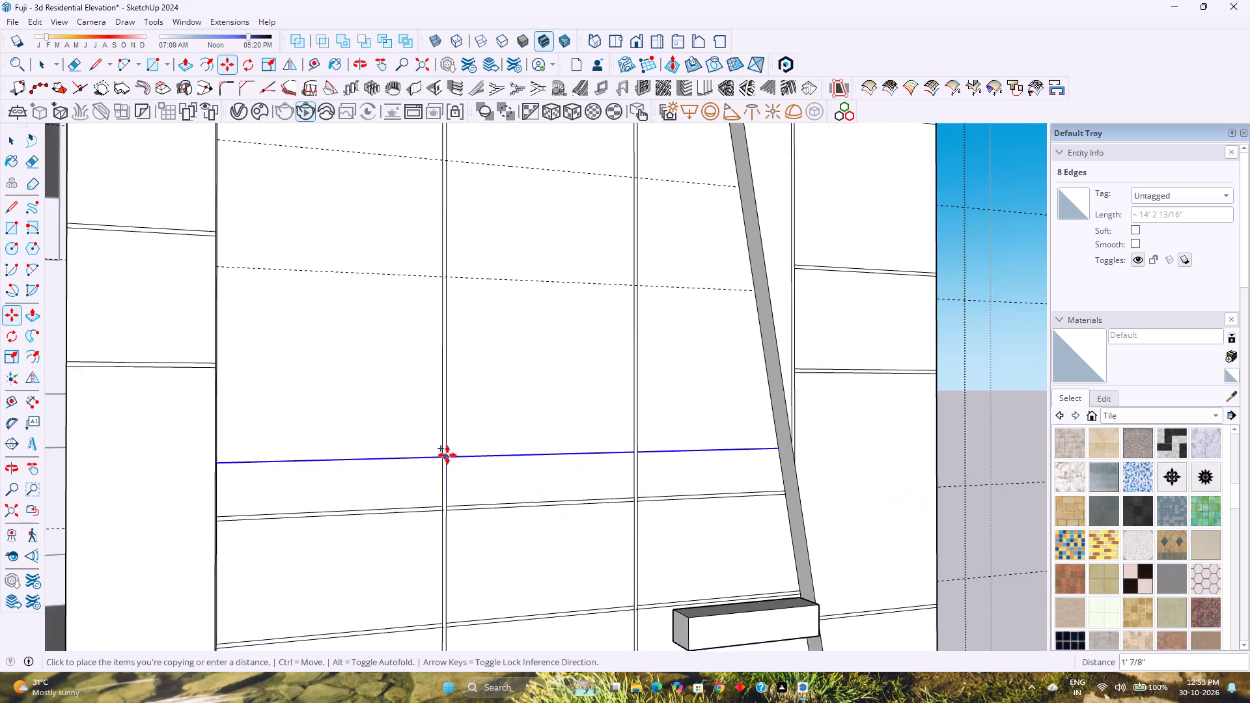
scroll(447, 455, "down", 9)
scroll(450, 364, "up", 4)
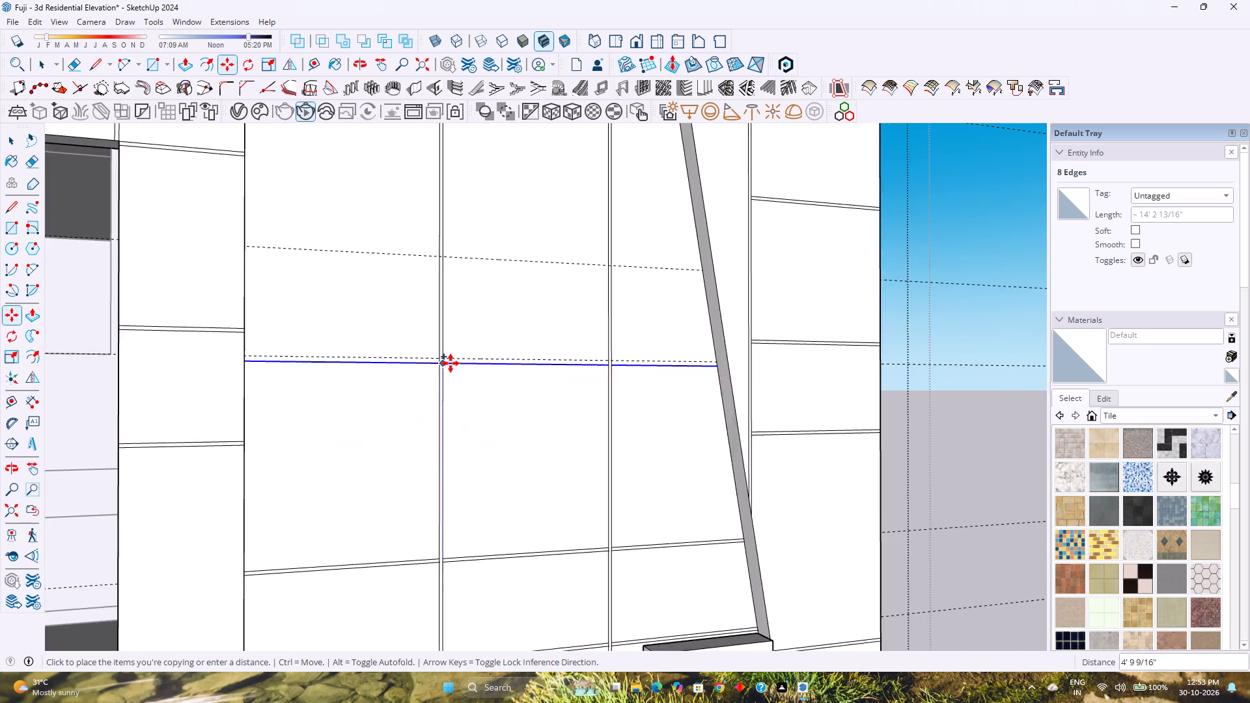
scroll(451, 363, "up", 4)
left_click(445, 357)
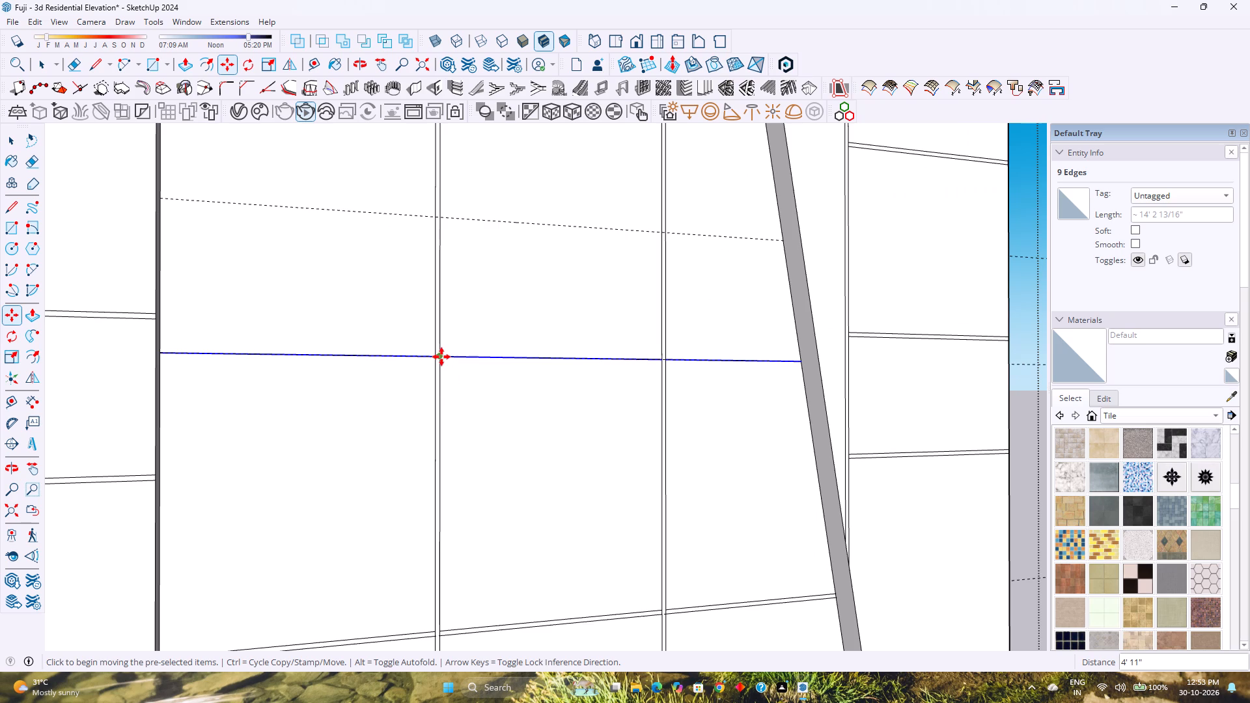
left_click(441, 356)
key("1")
key("Return")
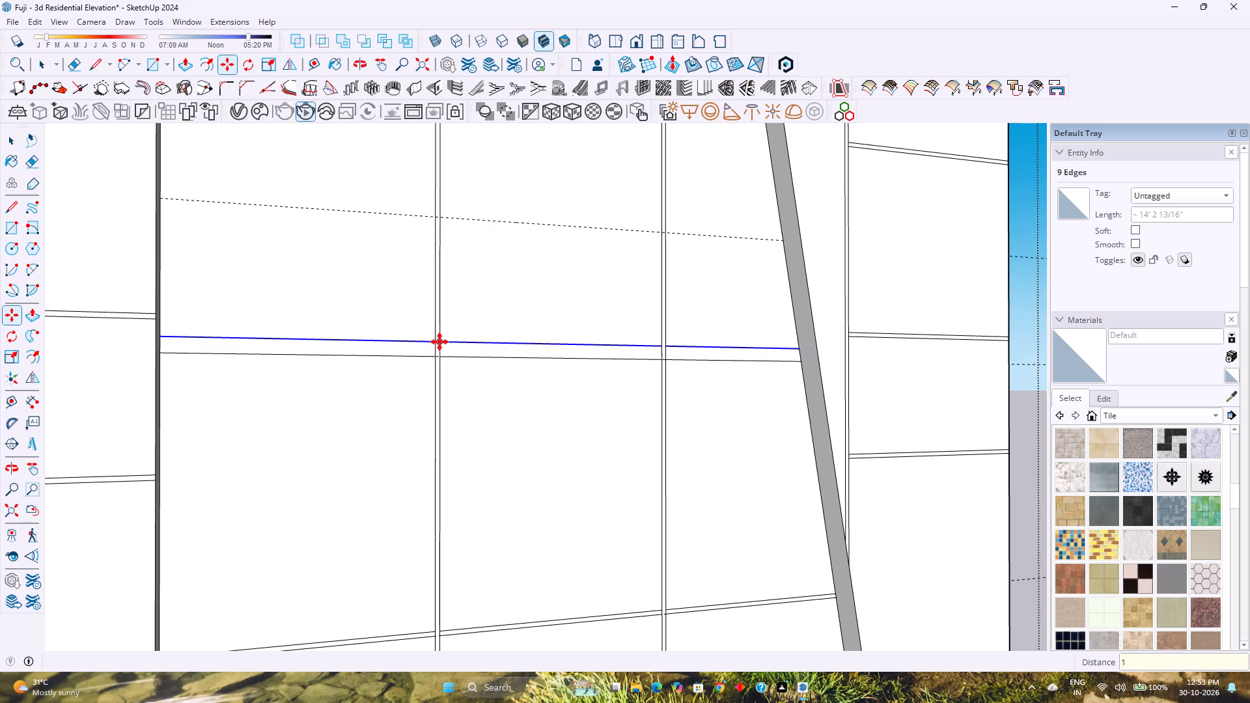
Copy the fourth groove's upper line 2'5" up onto the fifth guide, and copy that line 1" above to form a groove.
scroll(445, 352, "up", 7)
left_click(434, 352)
scroll(433, 309, "down", 3)
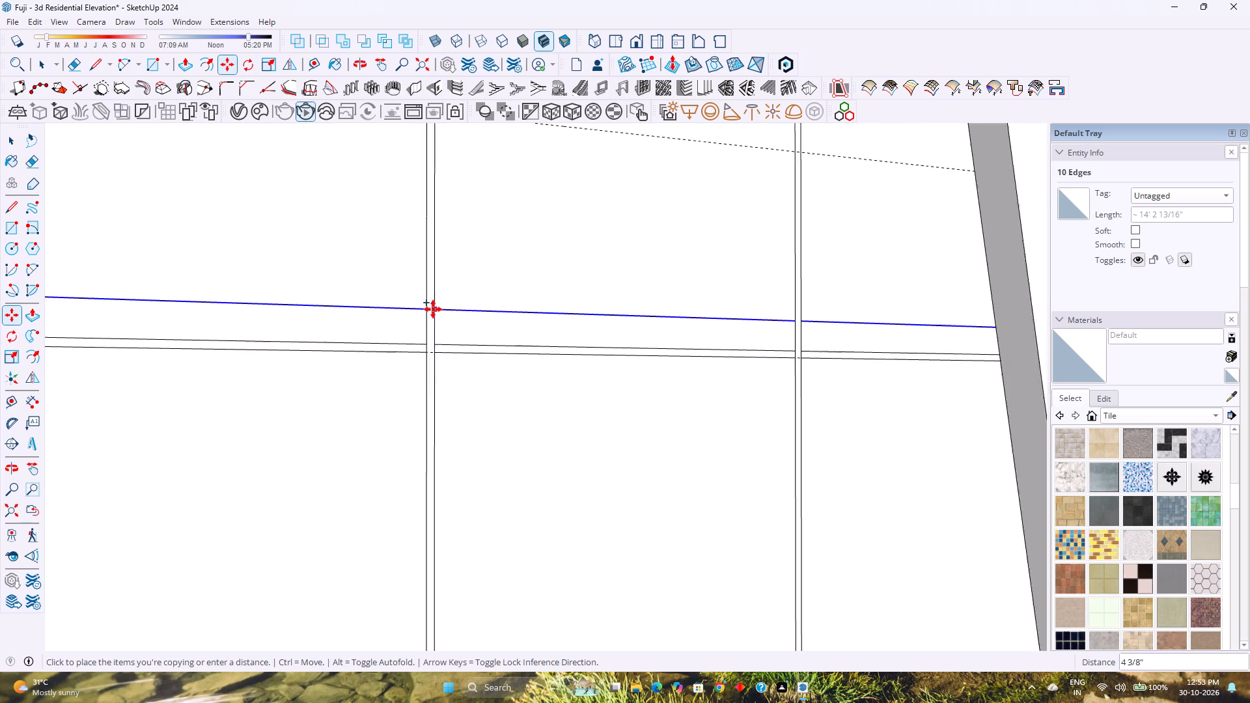
scroll(433, 309, "down", 1)
middle_click_drag(433, 314, 423, 515, "shift")
middle_click(423, 516, "shift")
left_click(424, 344)
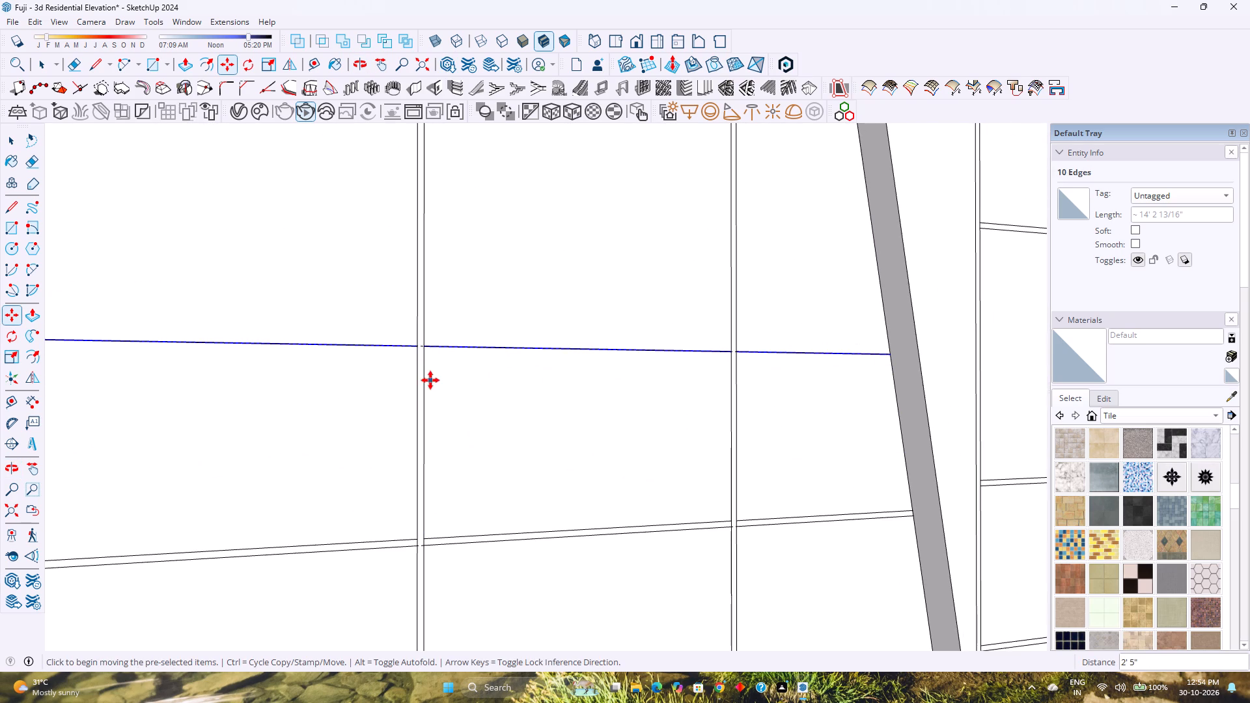
left_click(425, 347)
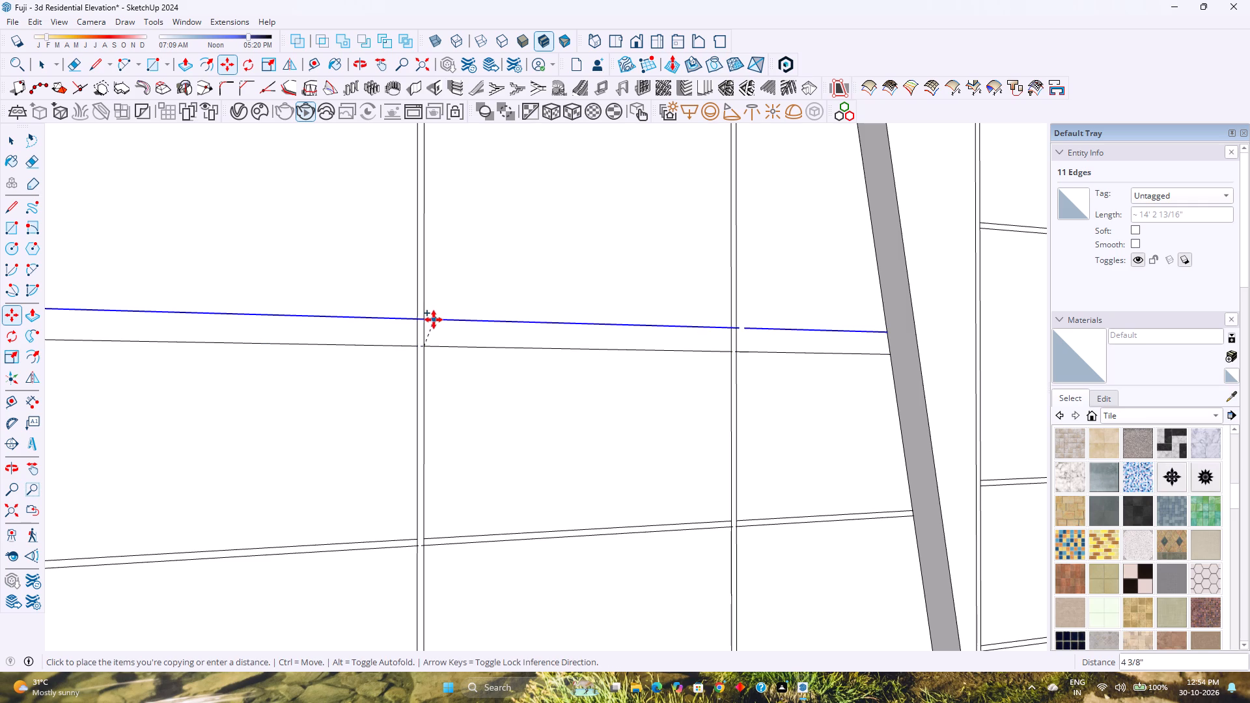
key("Up")
key("1")
key("Return")
Copy the fifth groove's upper line 4'11" up onto the topmost guide, copy that line 1" above, and clear the selection.
scroll(423, 329, "up", 2)
left_click(424, 340)
scroll(421, 316, "down", 8)
middle_click_drag(423, 313, 397, 493, "shift")
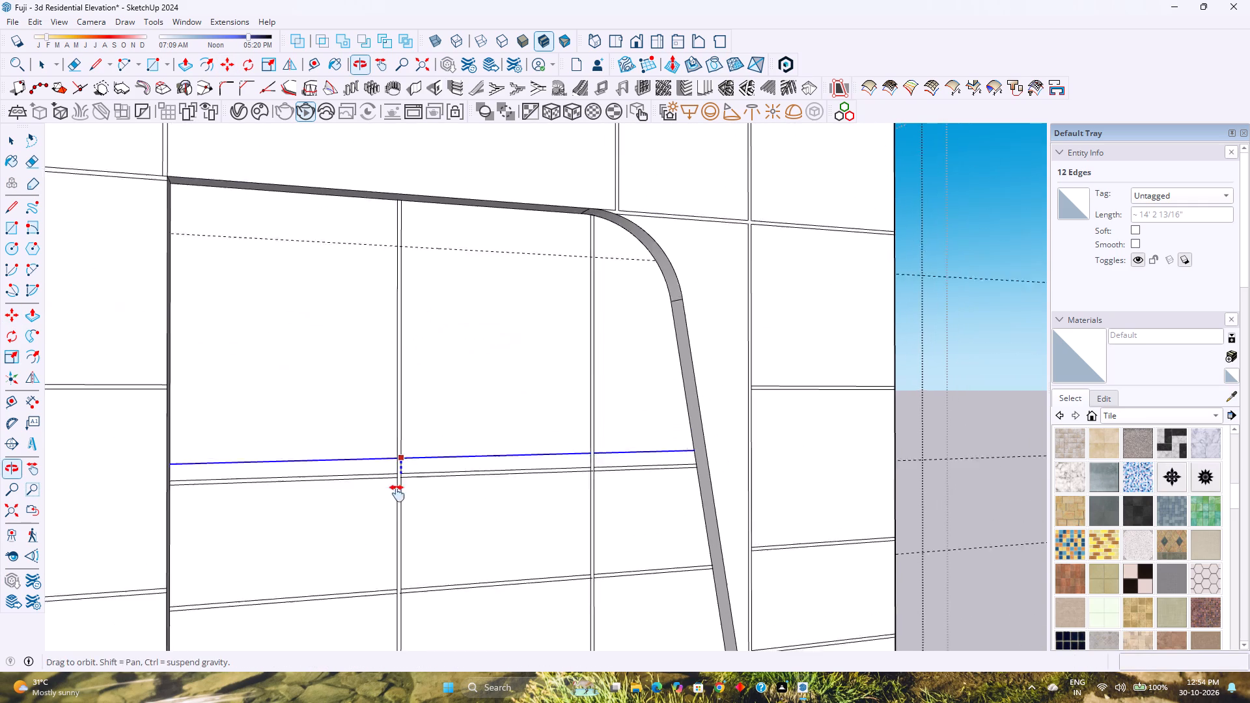
middle_click_drag(397, 493, 396, 497, "shift")
middle_click(396, 497, "shift")
scroll(403, 286, "up", 4)
left_click(395, 286)
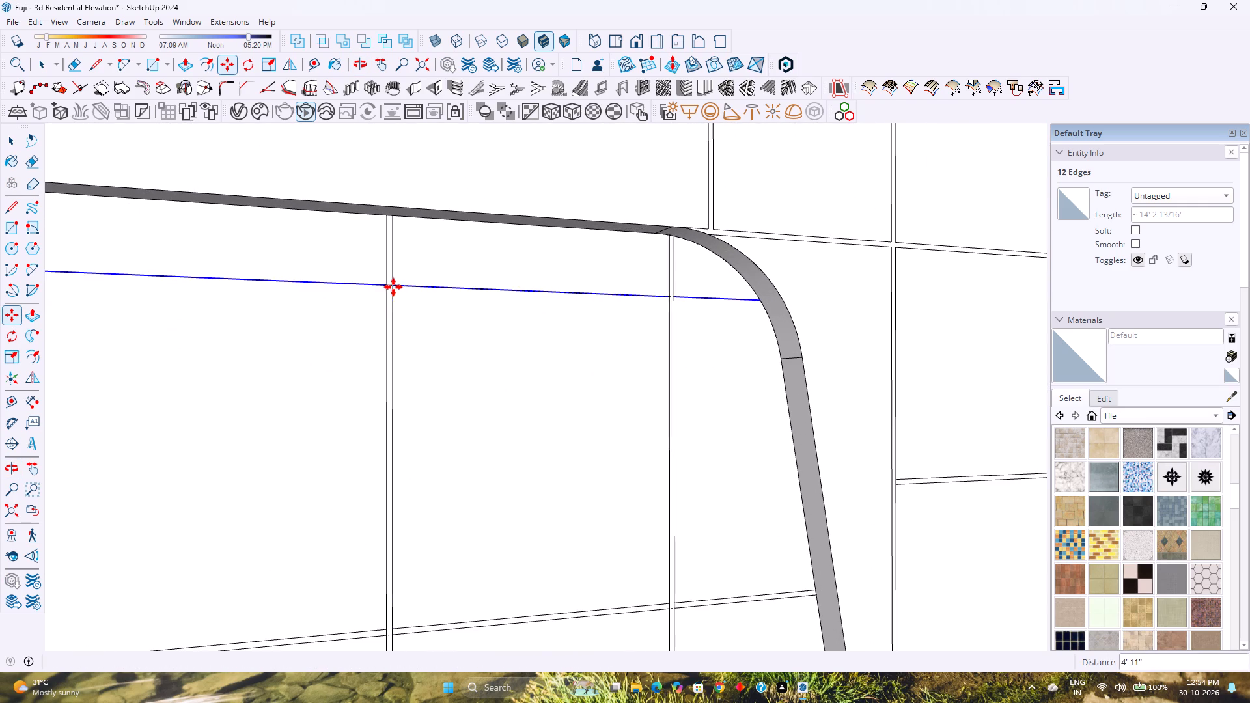
left_click(392, 284)
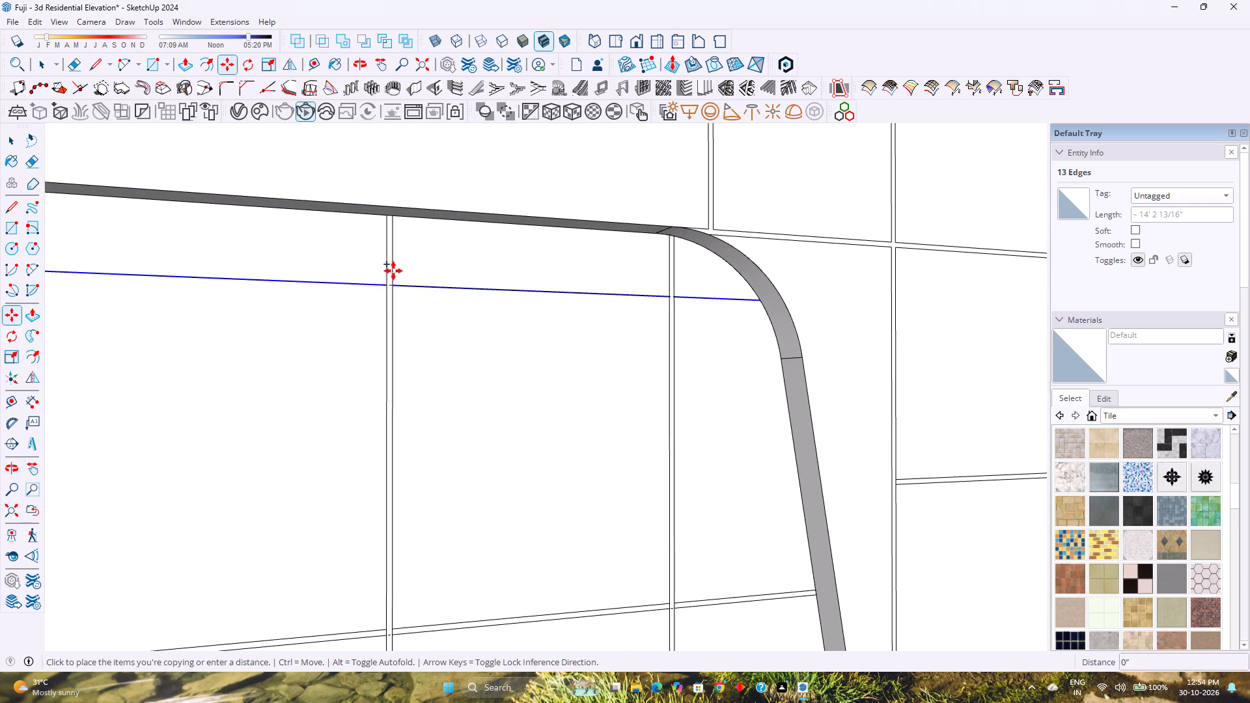
key("Up")
key("1")
key("Return")
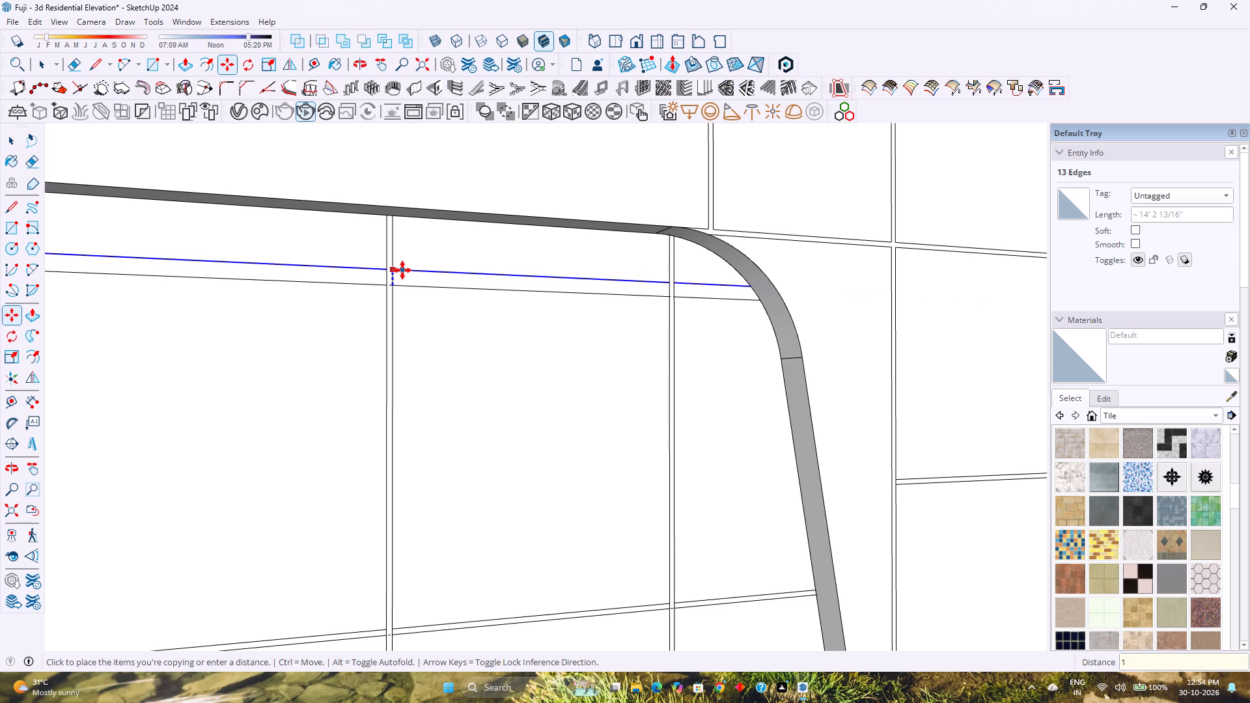
key("space")
scroll(415, 400, "down", 4)
key("Escape")
Erase the short vertical edges where the topmost horizontal groove crosses the vertical groove farther from the slanted strip.
scroll(415, 400, "down", 8)
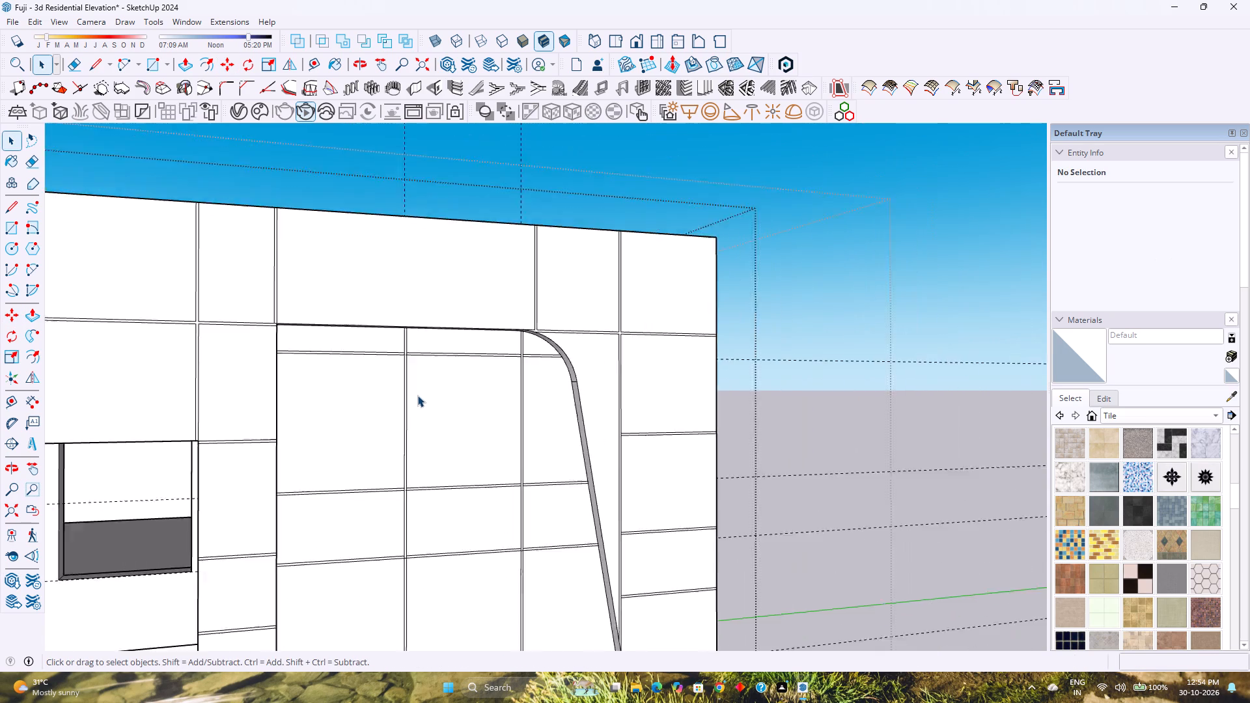
scroll(417, 395, "down", 4)
middle_click_drag(432, 467, 486, 429)
scroll(491, 423, "down", 4)
middle_click_drag(467, 443, 570, 435)
middle_click(570, 435)
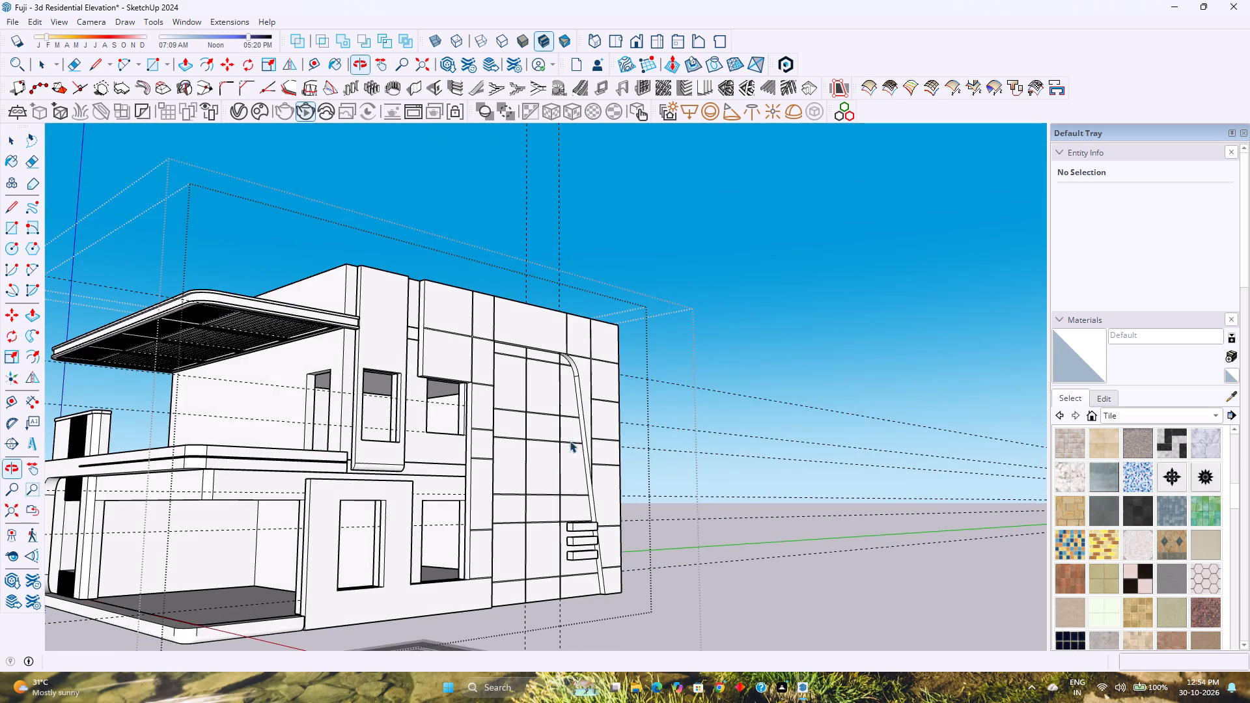
scroll(527, 457, "up", 7)
middle_click_drag(536, 414, 387, 516)
scroll(402, 388, "up", 5)
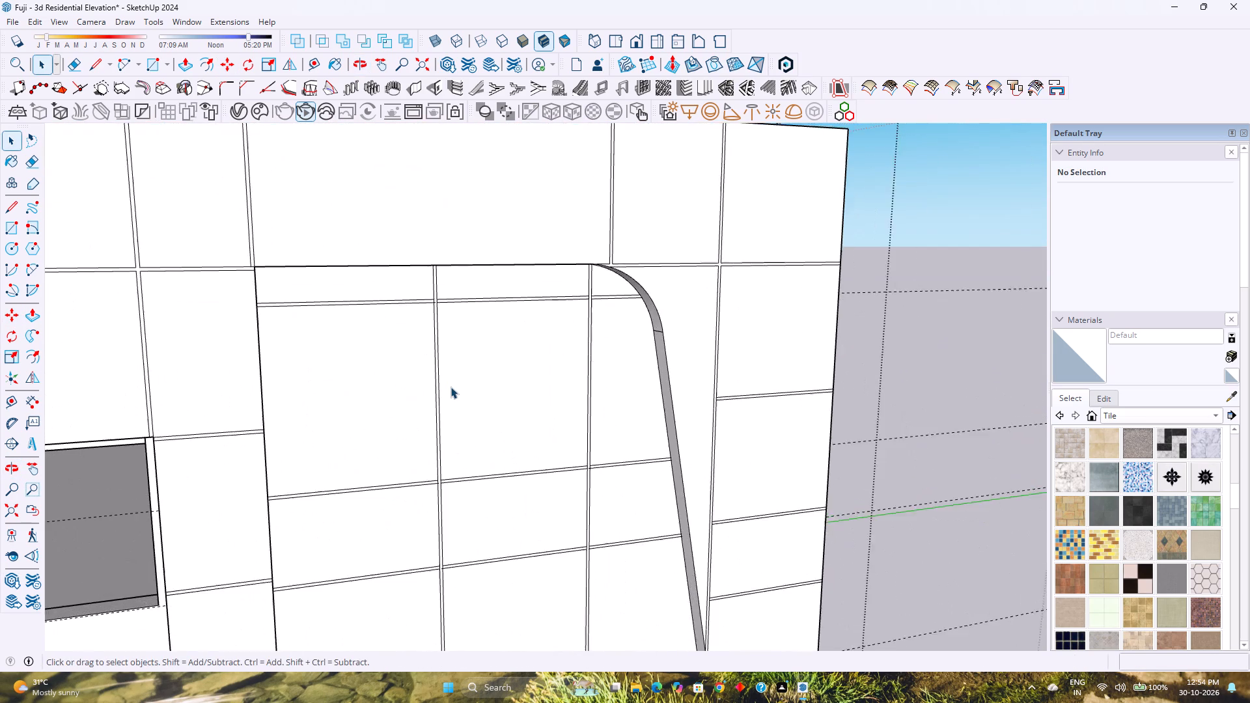
scroll(451, 387, "up", 1)
middle_click_drag(454, 409, 445, 527, "shift")
middle_click_drag(434, 509, 311, 433)
scroll(446, 393, "up", 12)
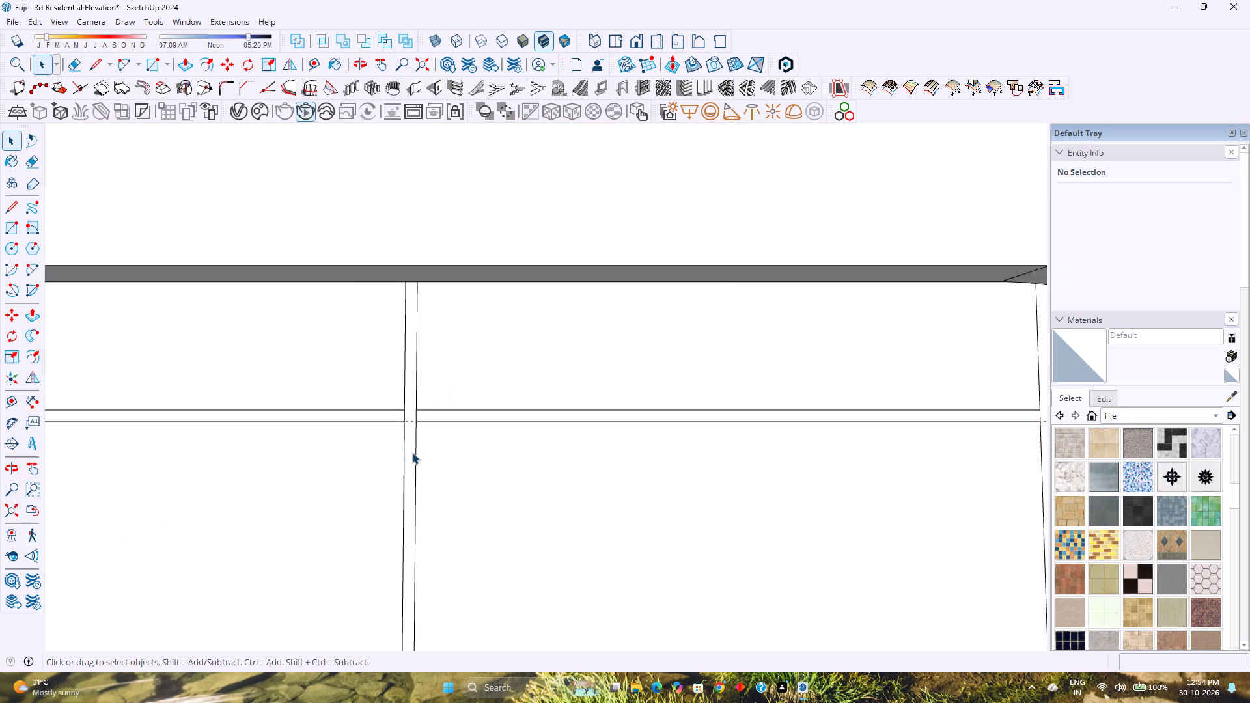
scroll(412, 452, "up", 1)
key("e")
scroll(396, 422, "up", 4)
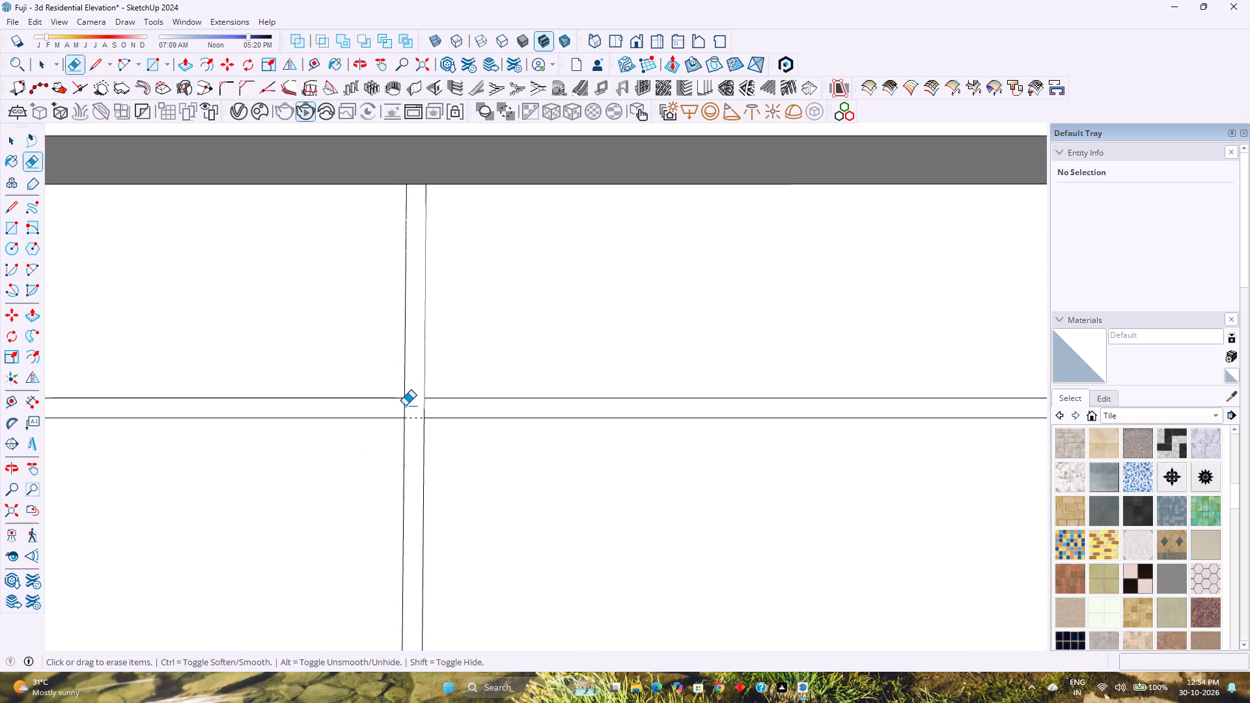
left_click(405, 406)
key("ctrl+z")
key("space")
double_click(417, 409)
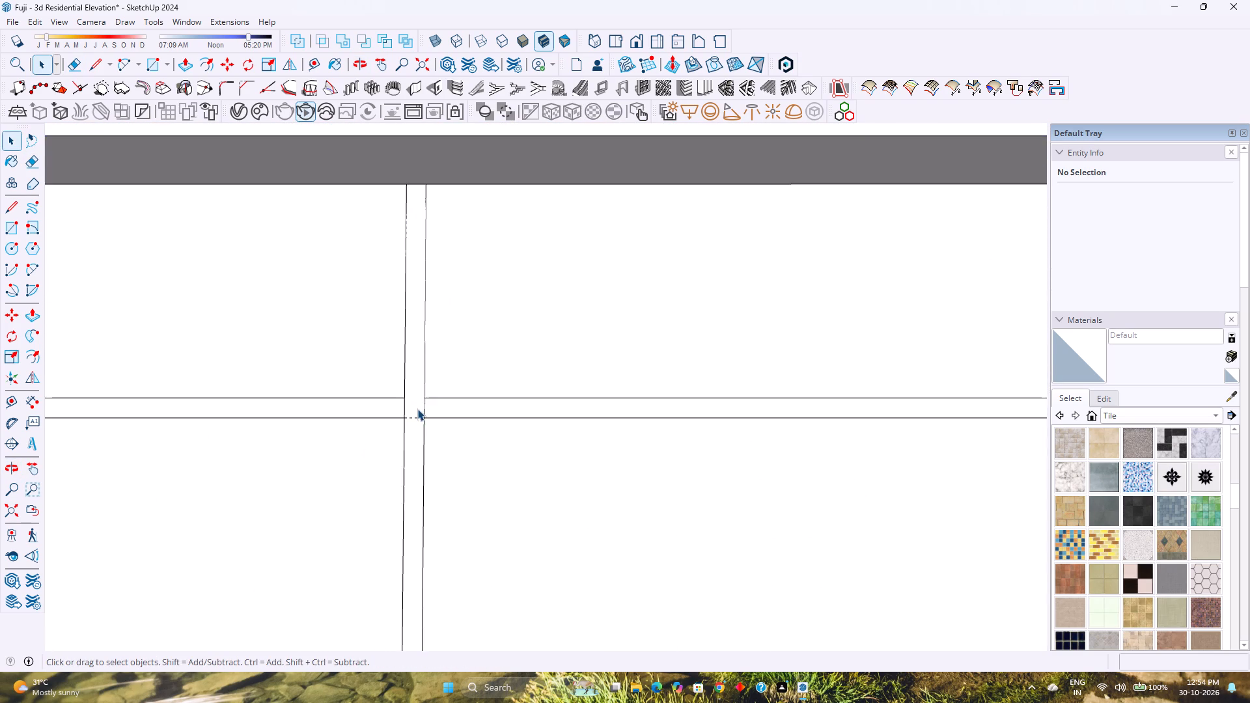
scroll(417, 409, "up", 3)
key("e")
left_click(399, 407)
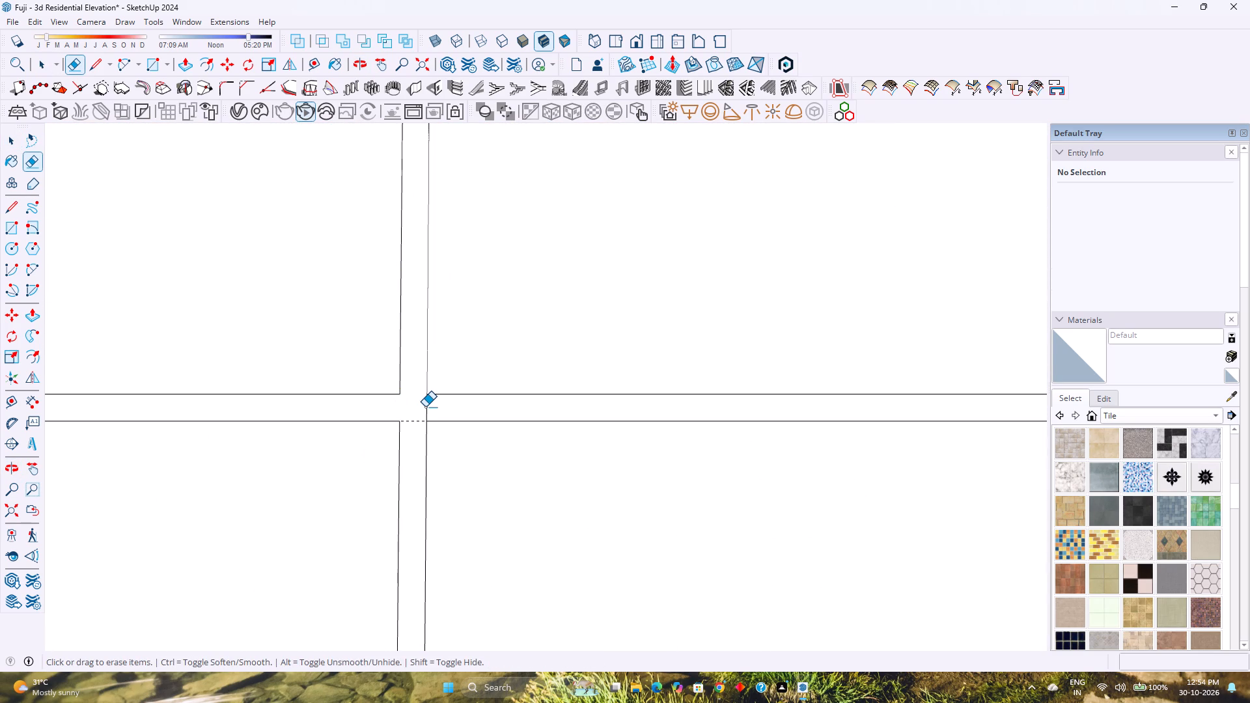
left_click(425, 407)
Erase the short vertical edges where the topmost horizontal groove crosses the vertical groove nearer the curved corner.
scroll(427, 407, "down", 17)
middle_click_drag(557, 440, 394, 440, "shift")
middle_click(394, 440, "shift")
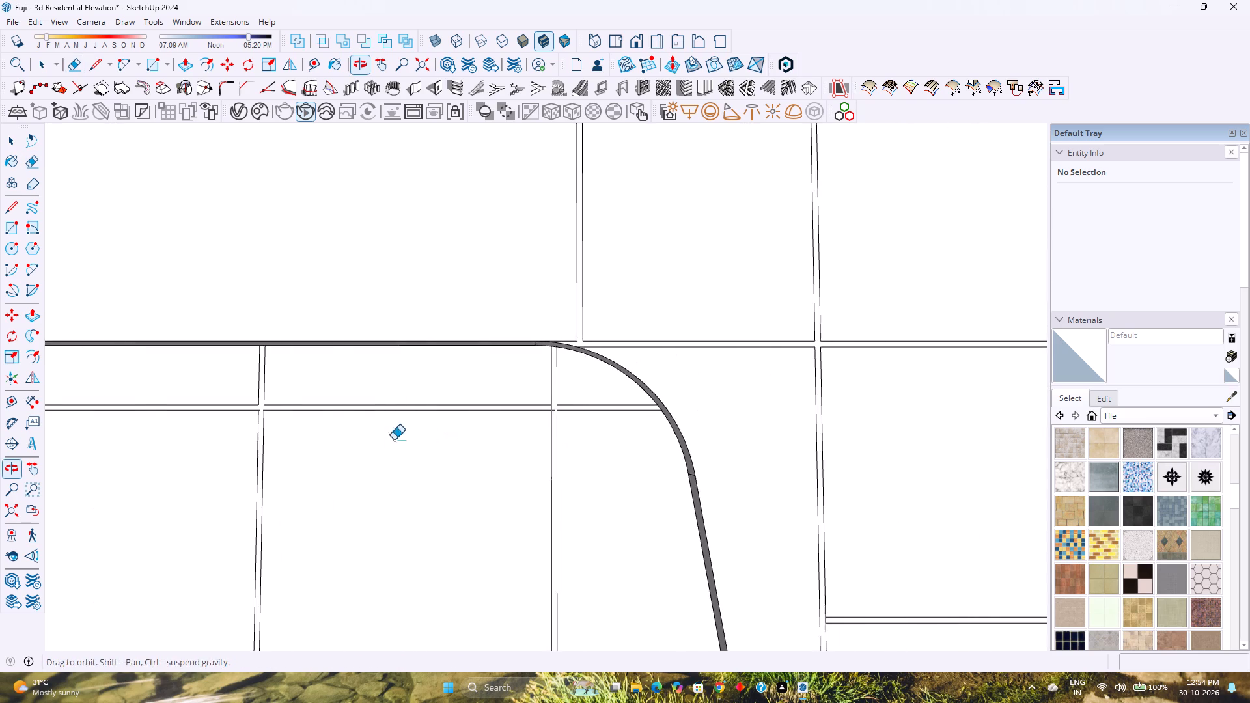
scroll(554, 434, "up", 16)
left_click_drag(544, 363, 559, 373)
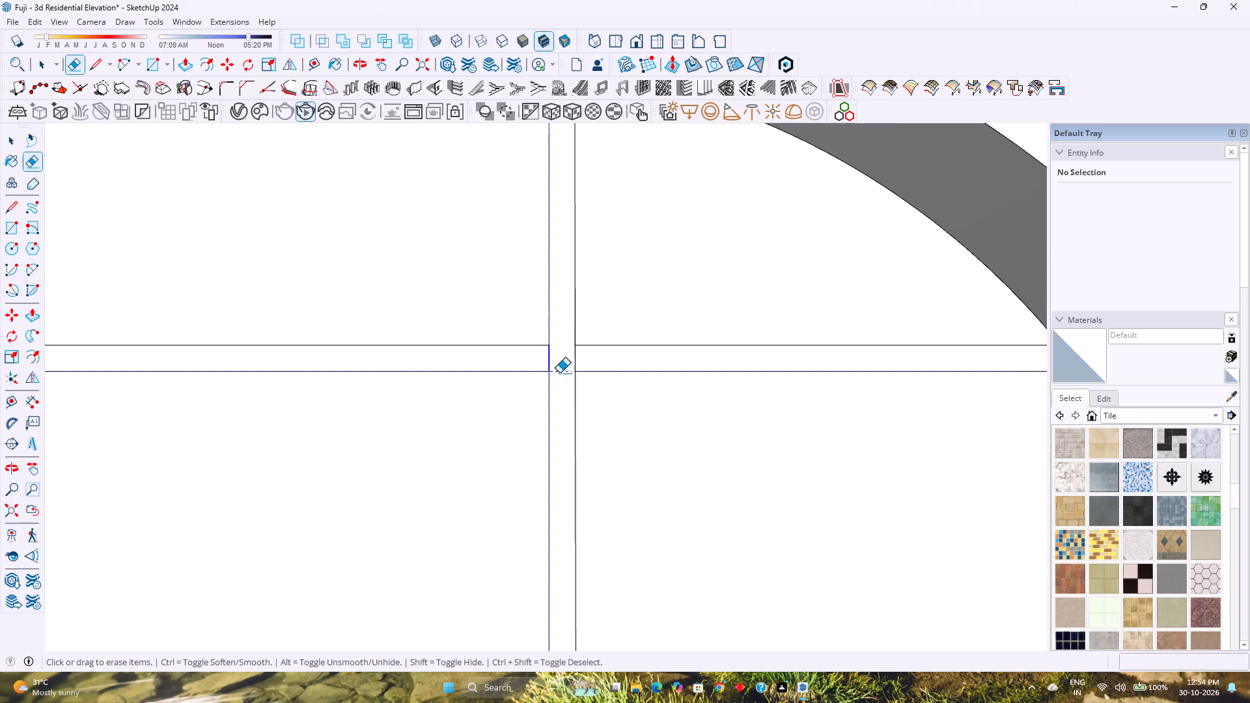
left_click_drag(559, 373, 561, 376)
left_click_drag(566, 369, 588, 359)
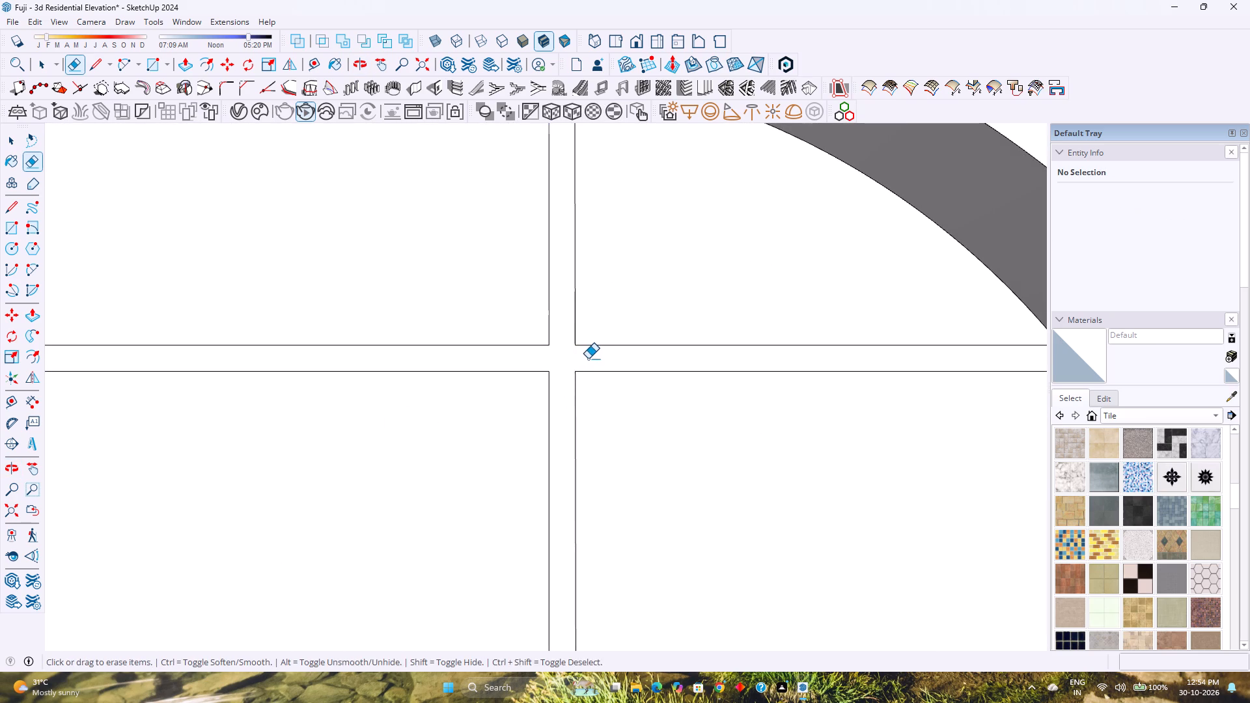
Erase the short vertical edges where the second horizontal groove from the top crosses the vertical groove farther from the slanted strip.
scroll(580, 361, "down", 20)
scroll(580, 361, "down", 6)
middle_click_drag(486, 497, 484, 496, "shift")
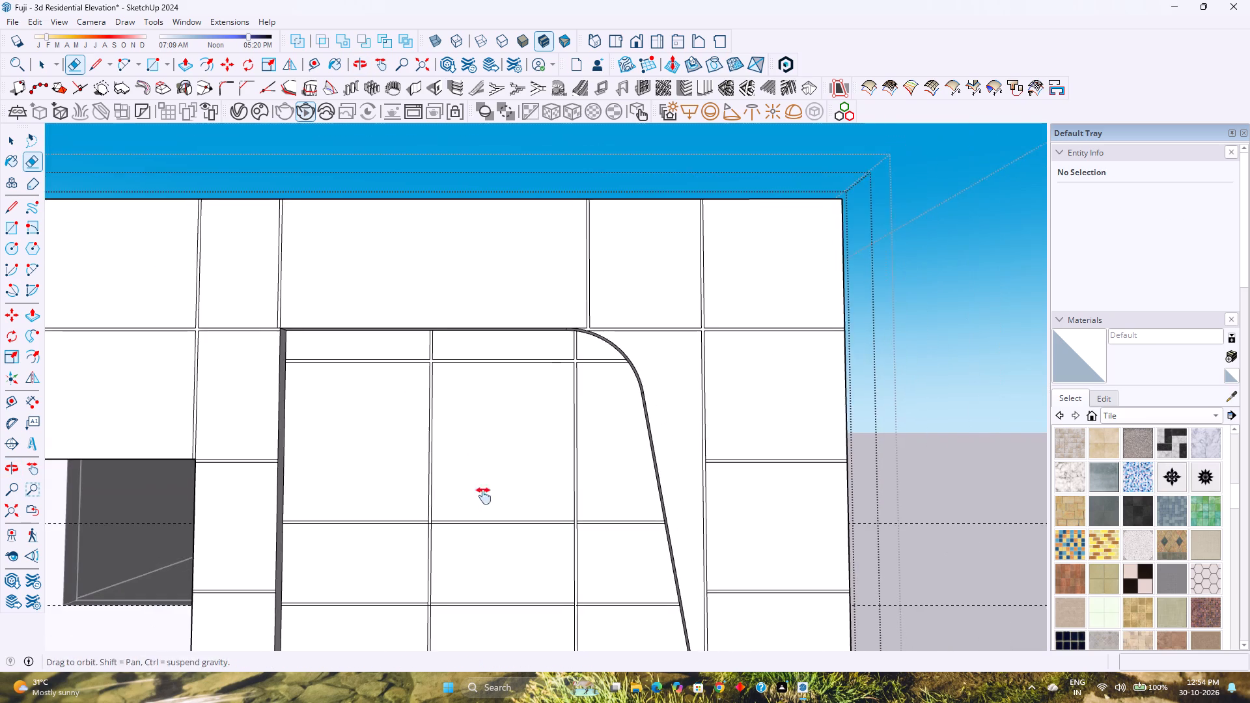
middle_click_drag(484, 496, 481, 432, "shift")
middle_click(481, 432, "shift")
middle_click_drag(435, 460, 599, 458)
middle_click(600, 458)
scroll(420, 517, "up", 7)
scroll(465, 412, "up", 3)
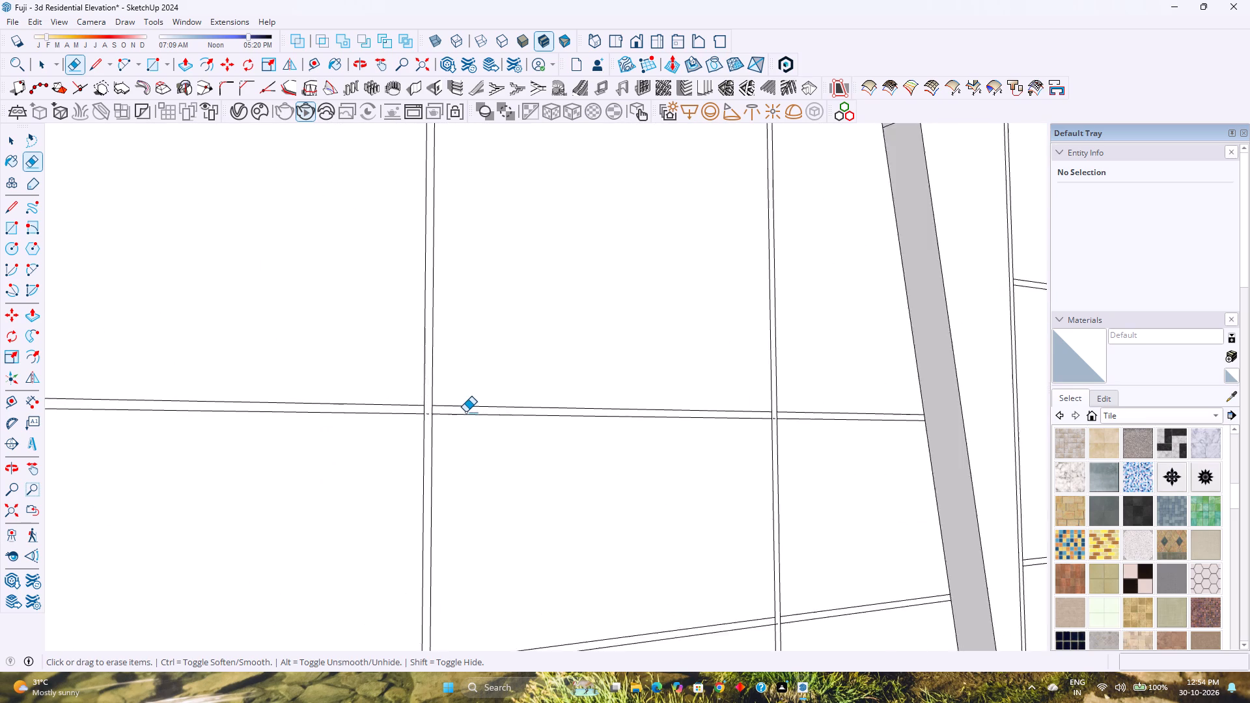
scroll(465, 412, "up", 10)
left_click_drag(382, 408, 417, 406)
Erase the short vertical edges where the second horizontal groove from the top crosses the vertical groove nearer the slanted strip.
scroll(417, 406, "down", 4)
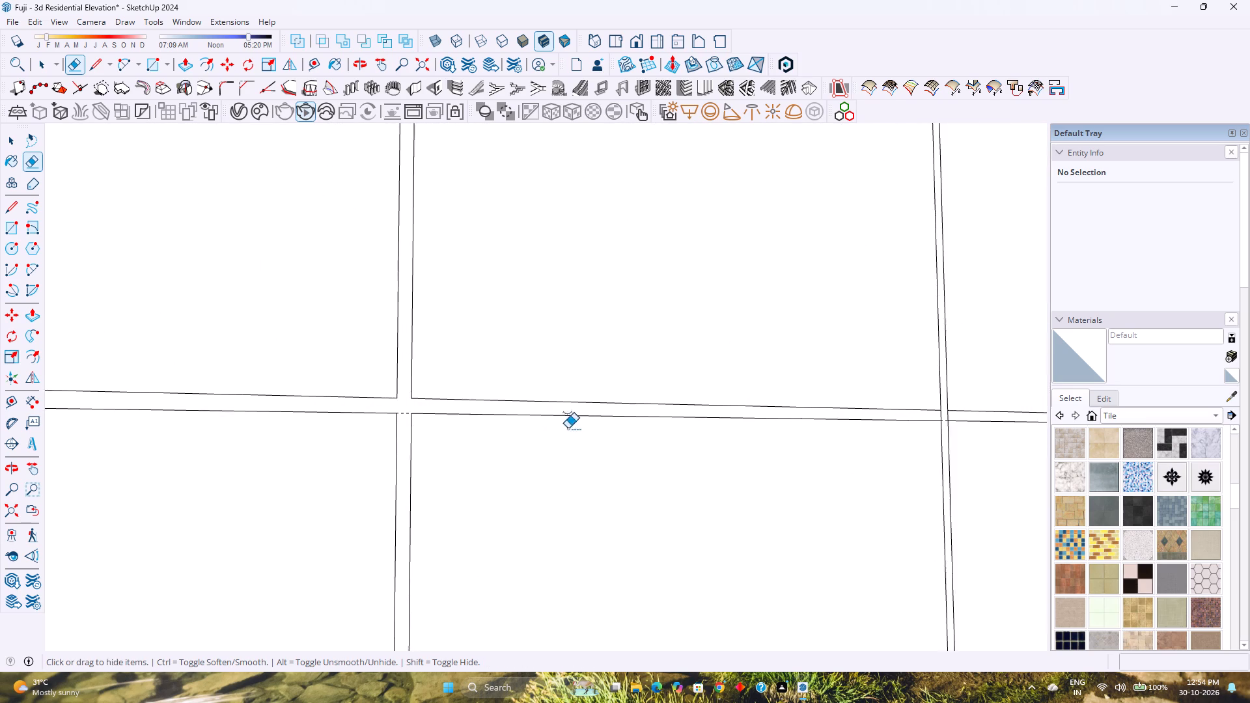
middle_click_drag(572, 428, 192, 440, "shift")
middle_click(186, 441, "shift")
scroll(673, 431, "up", 8)
left_click_drag(639, 416, 676, 416)
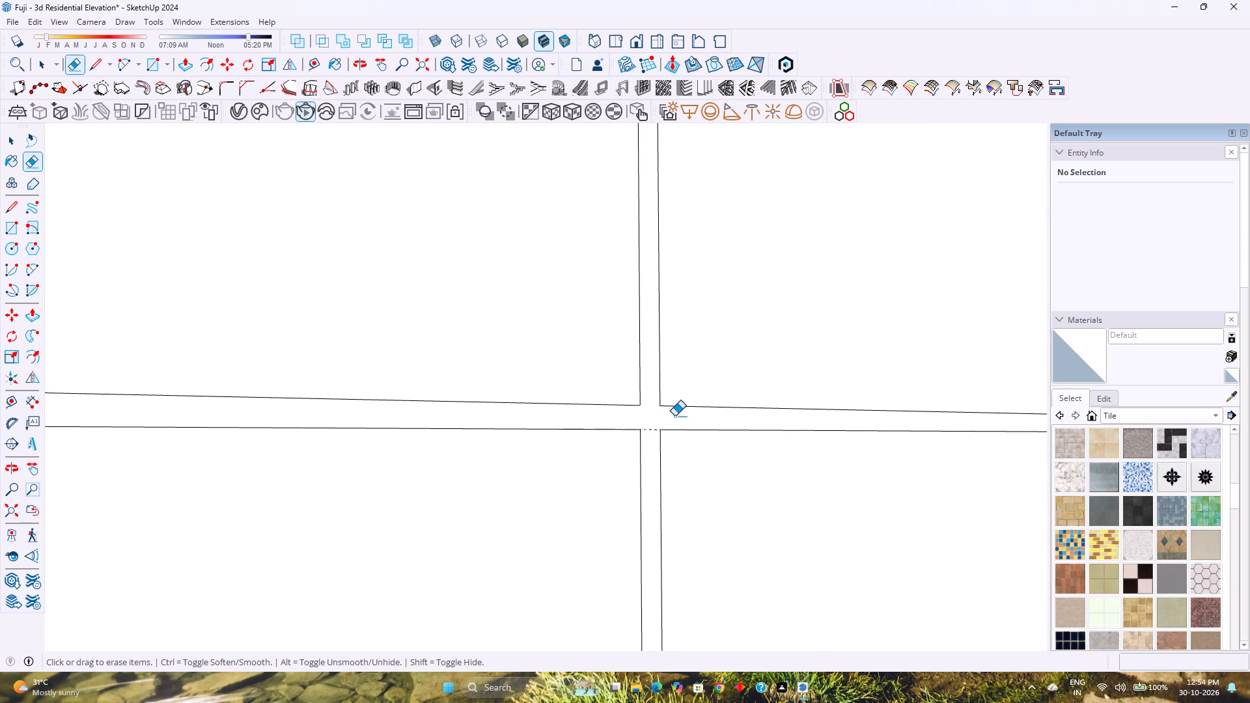
Erase the short vertical edges where the third horizontal groove from the top crosses the vertical groove farther from the slanted strip.
scroll(640, 419, "down", 20)
scroll(640, 419, "down", 3)
middle_click_drag(526, 548, 475, 479, "shift")
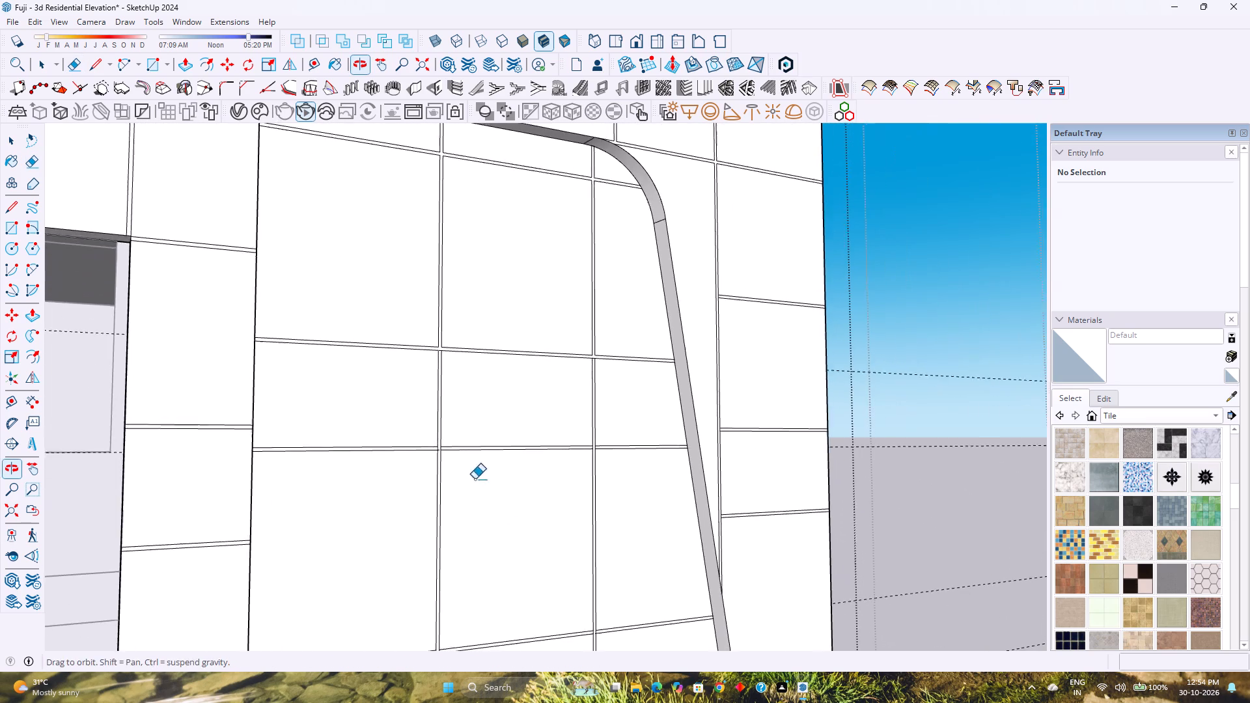
middle_click_drag(475, 479, 475, 480, "shift")
scroll(430, 445, "up", 20)
scroll(430, 445, "up", 1)
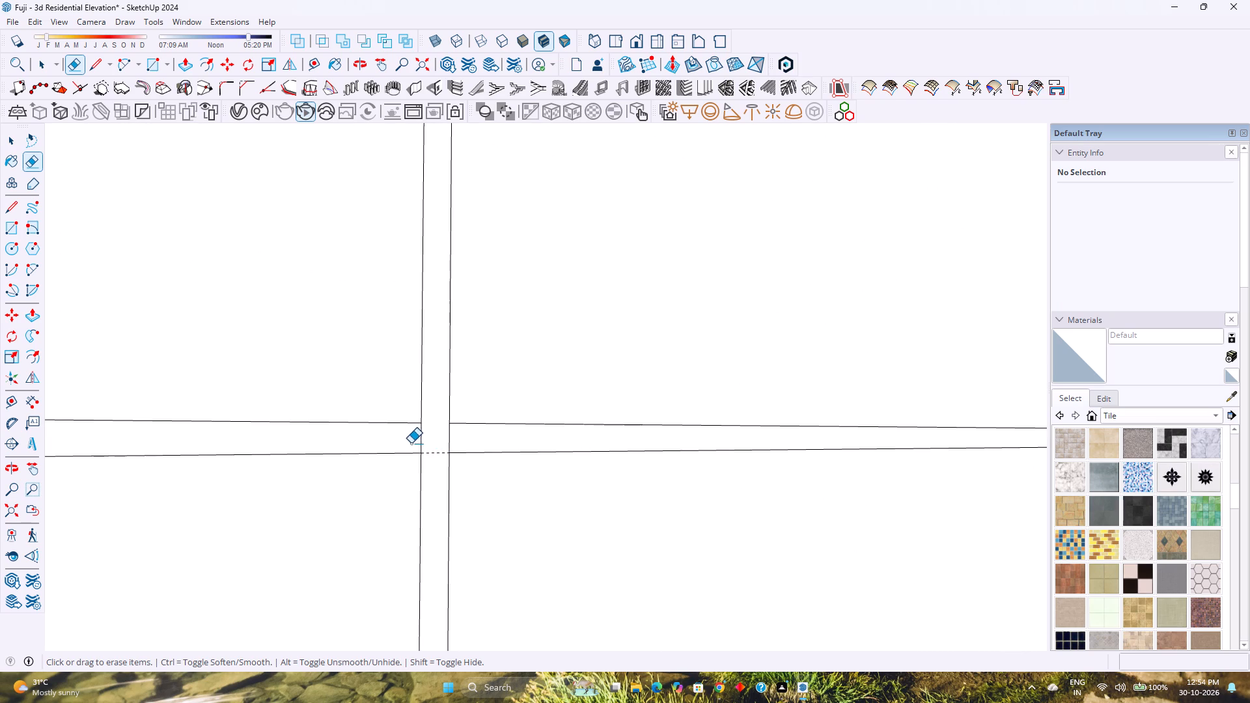
left_click_drag(411, 443, 467, 439)
Erase the short vertical edges where the third horizontal groove from the top crosses the vertical groove nearer the slanted strip.
scroll(467, 439, "down", 7)
middle_click_drag(607, 476, 223, 505, "shift")
middle_click(215, 506, "shift")
scroll(717, 456, "up", 7)
left_click_drag(660, 465, 702, 465)
scroll(701, 465, "down", 9)
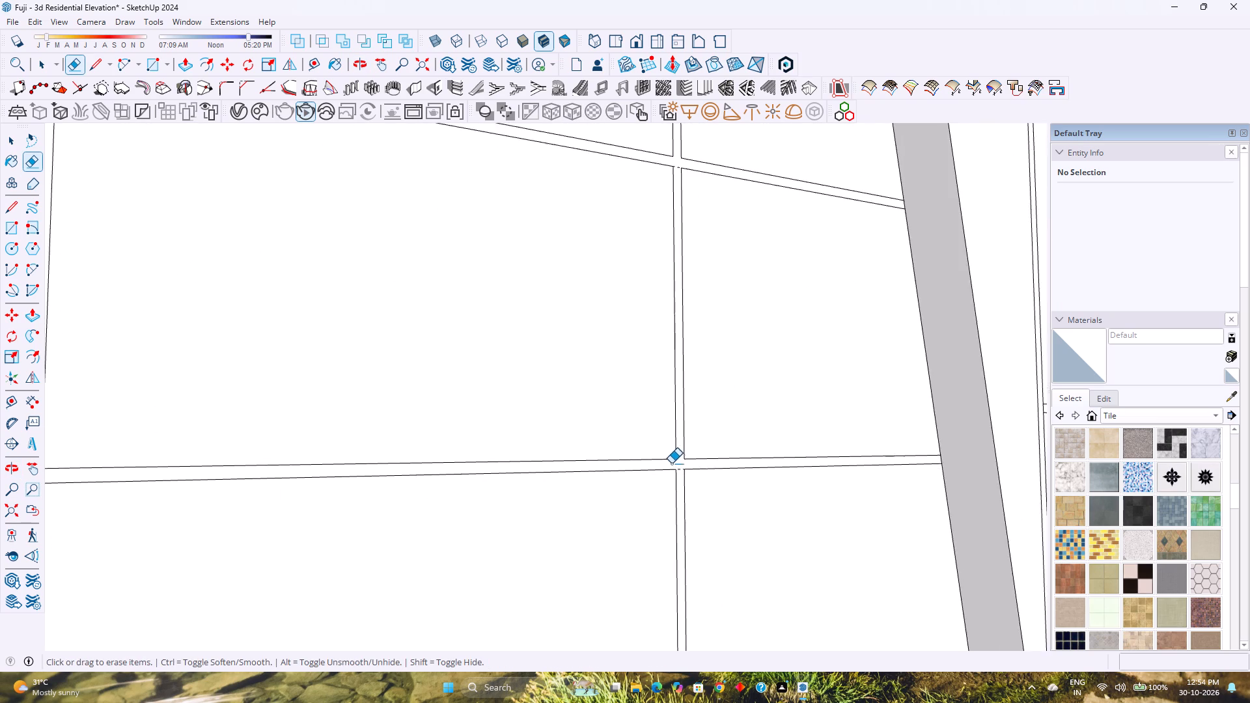
Erase the short vertical edges where the fourth horizontal groove from the top crosses the vertical groove farther from the slanted strip.
scroll(671, 463, "down", 18)
middle_click_drag(659, 542, 557, 433, "shift")
middle_click(557, 433, "shift")
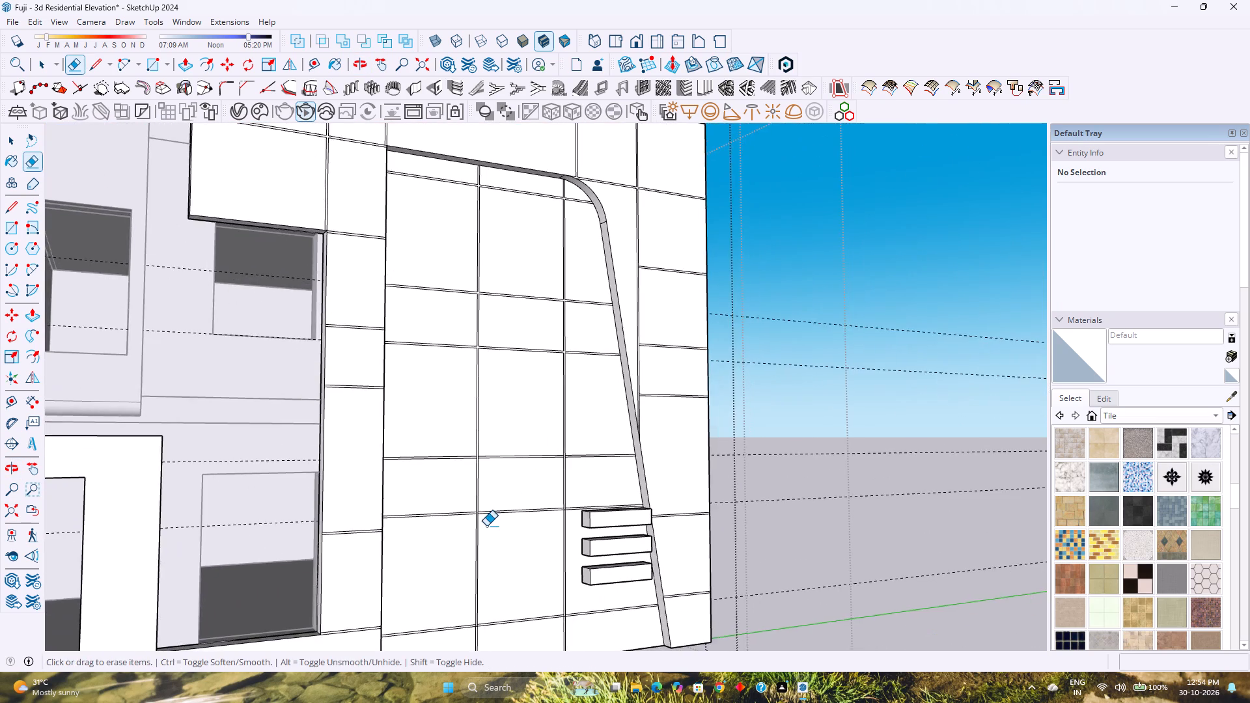
scroll(486, 526, "up", 5)
middle_click_drag(460, 546, 436, 473, "shift")
scroll(446, 441, "up", 4)
middle_click_drag(462, 424, 464, 559, "shift")
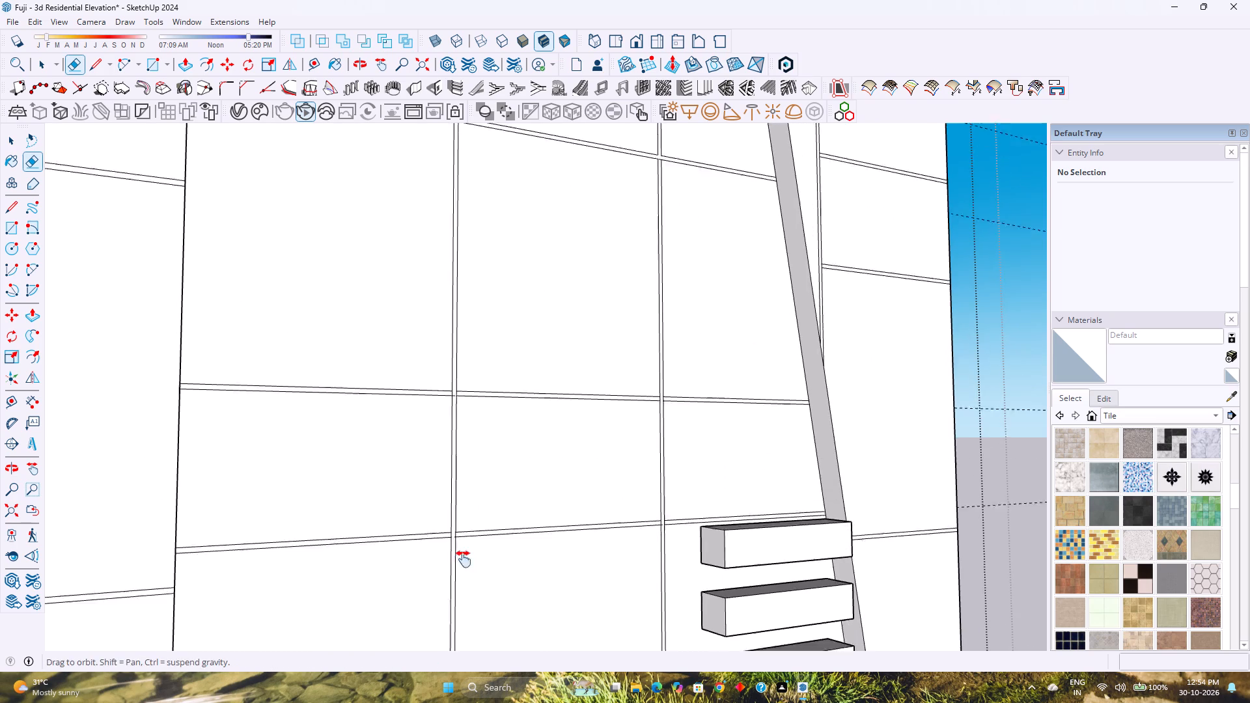
middle_click_drag(464, 559, 463, 579, "shift")
scroll(443, 441, "up", 8)
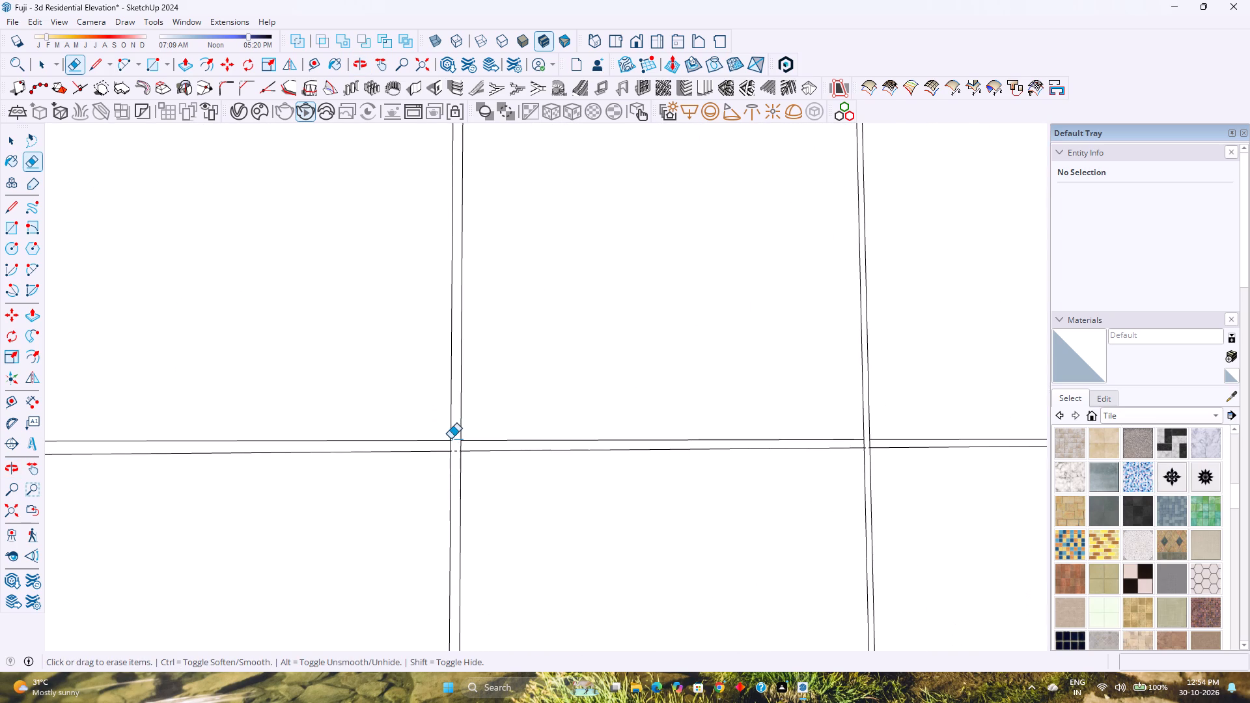
scroll(448, 444, "up", 2)
left_click_drag(448, 444, 480, 445)
Erase the short vertical edges where the fourth horizontal groove from the top crosses the vertical groove nearer the slanted strip.
scroll(480, 445, "down", 3)
middle_click_drag(743, 458, 435, 506, "shift")
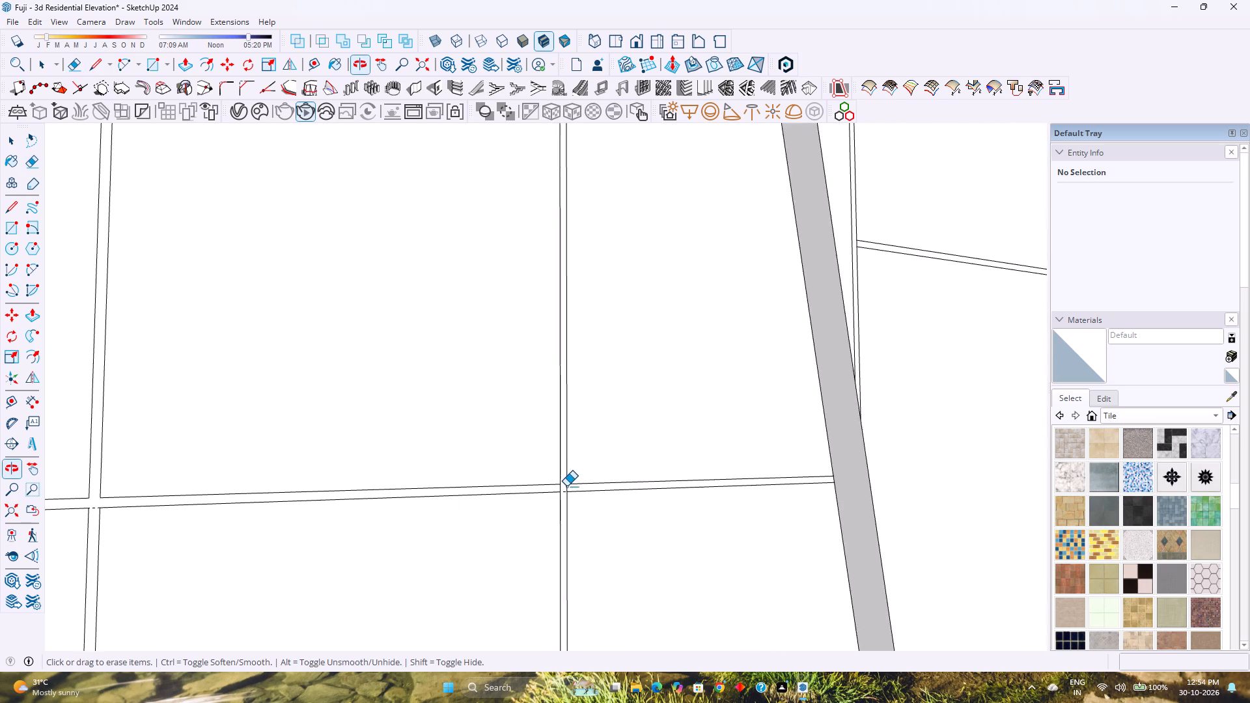
scroll(568, 487, "up", 7)
left_click_drag(542, 492, 575, 492)
scroll(573, 491, "down", 7)
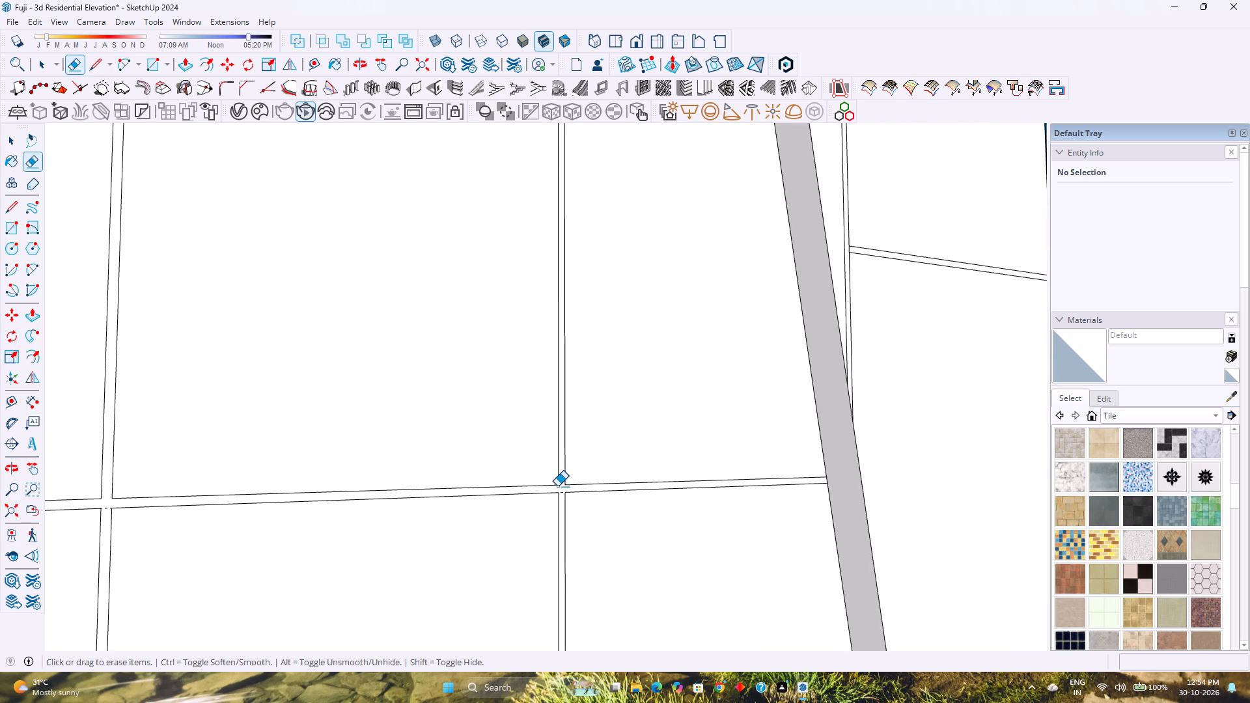
Erase the short vertical edges where the fifth horizontal groove, level with the topmost projecting block, crosses the vertical groove farther from the slanted strip.
scroll(557, 486, "down", 15)
middle_click_drag(498, 529, 513, 459, "shift")
middle_click(516, 456, "shift")
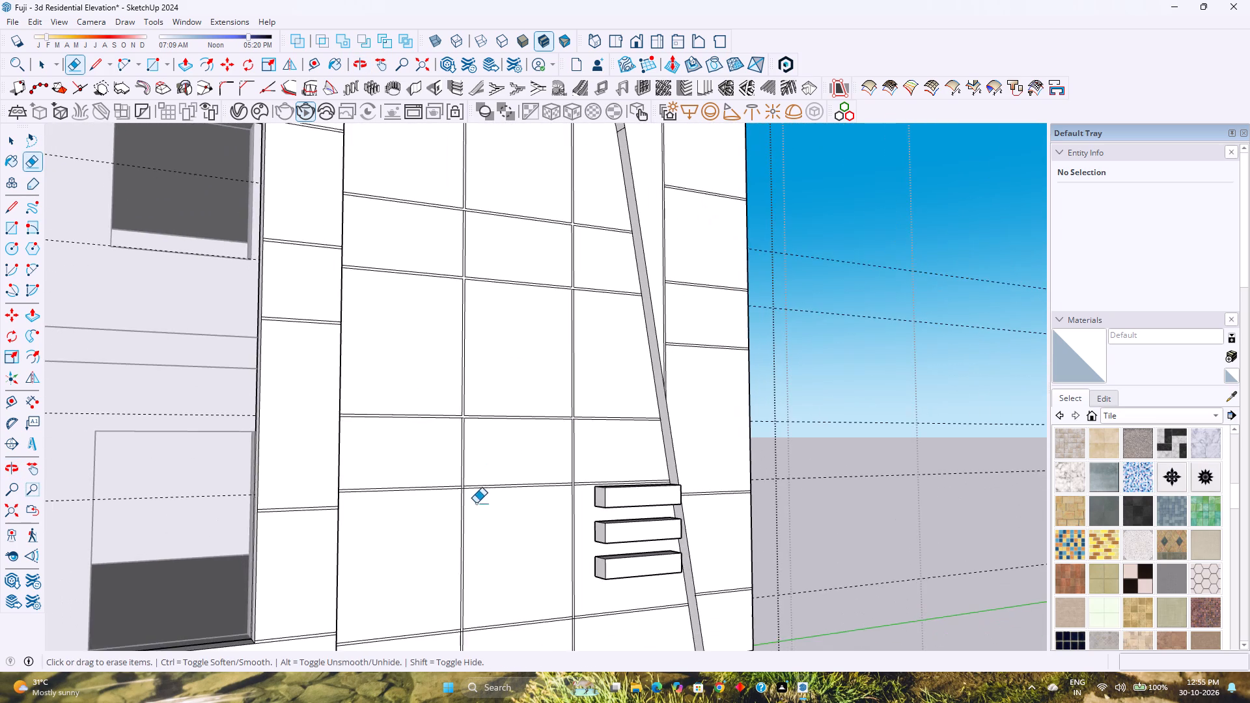
scroll(473, 501, "up", 15)
left_click_drag(436, 489, 460, 489)
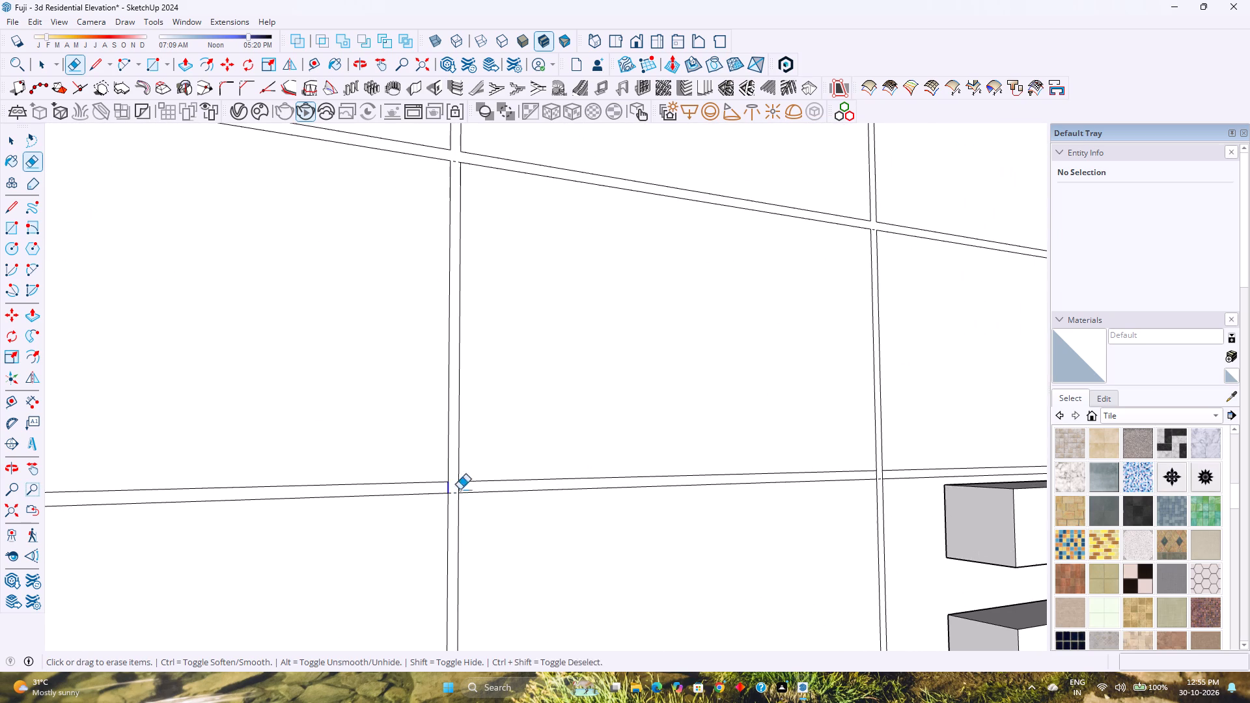
left_click_drag(460, 489, 480, 489)
Erase the short vertical edges where the fifth horizontal groove crosses the vertical groove nearer the projecting blocks.
middle_click_drag(643, 486, 408, 485, "shift")
middle_click(403, 485, "shift")
scroll(609, 484, "up", 8)
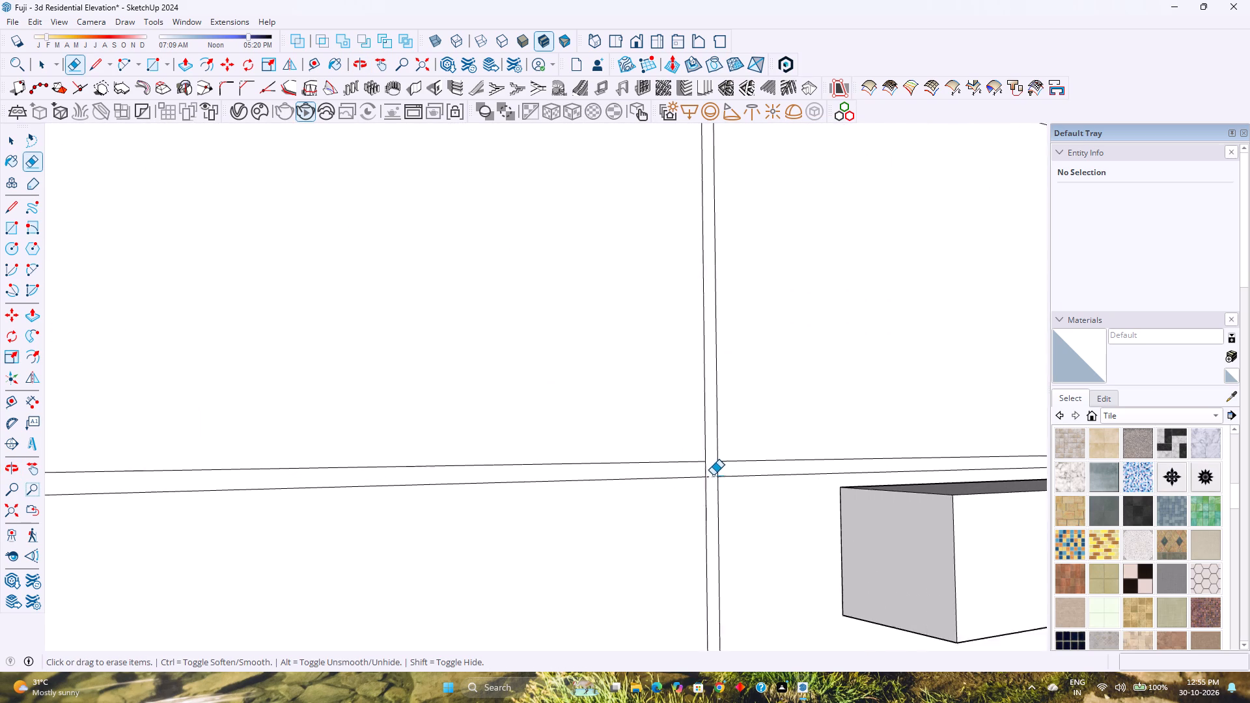
scroll(713, 475, "up", 4)
left_click_drag(689, 467, 755, 467)
scroll(641, 475, "down", 8)
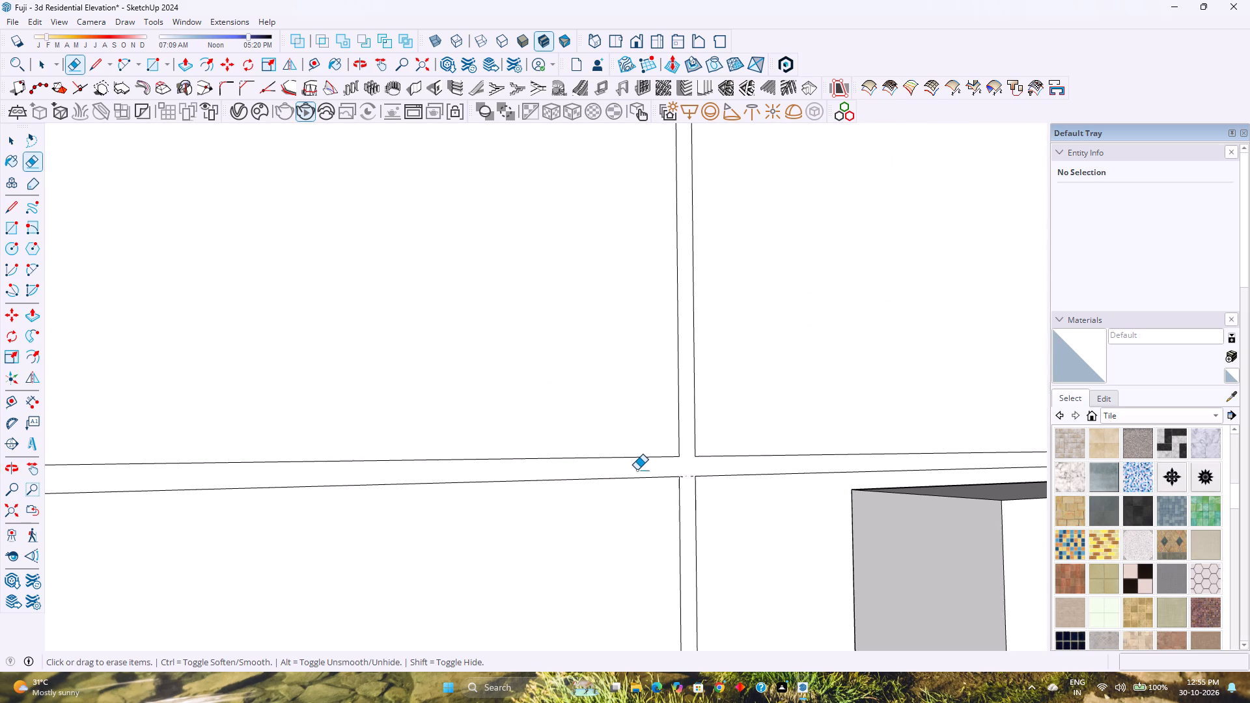
Clear the short leftover edges where the lowest horizontal groove crosses the vertical groove farther from the slanted strip.
scroll(637, 470, "down", 15)
middle_click_drag(574, 555, 550, 486, "shift")
middle_click_drag(549, 479, 549, 467, "shift")
scroll(552, 441, "down", 3)
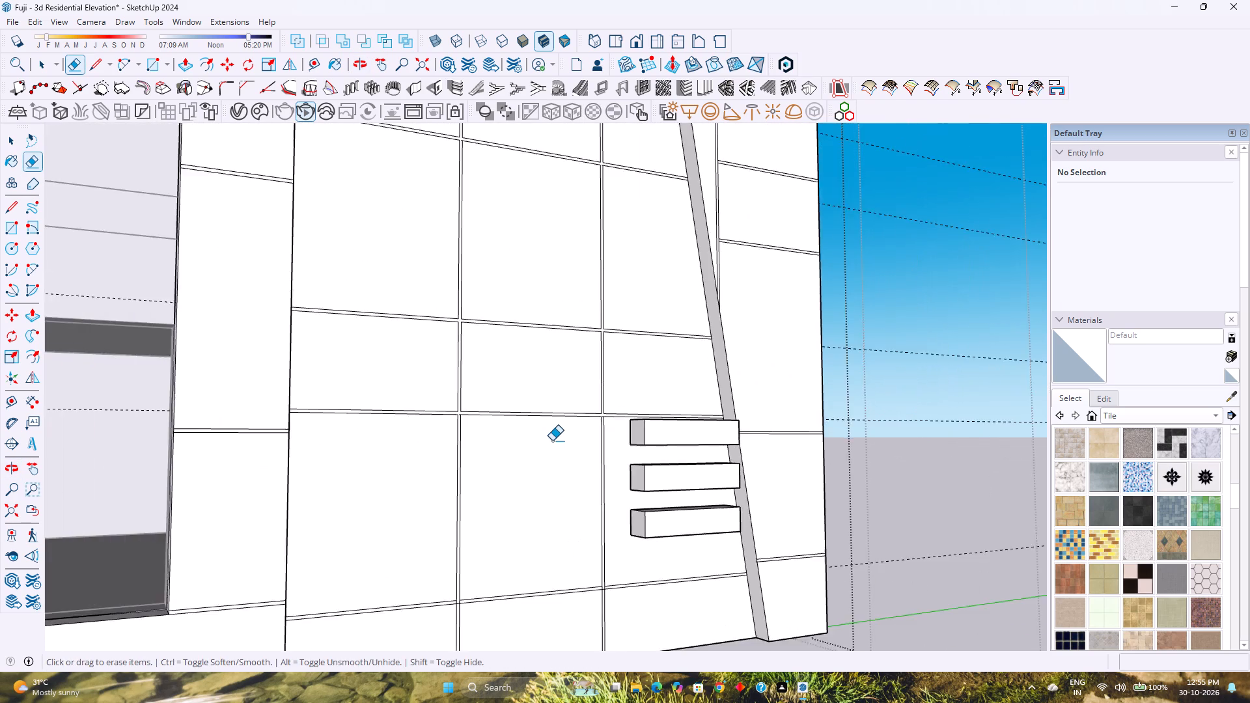
scroll(552, 441, "down", 4)
middle_click_drag(496, 555, 482, 503, "shift")
scroll(456, 516, "up", 13)
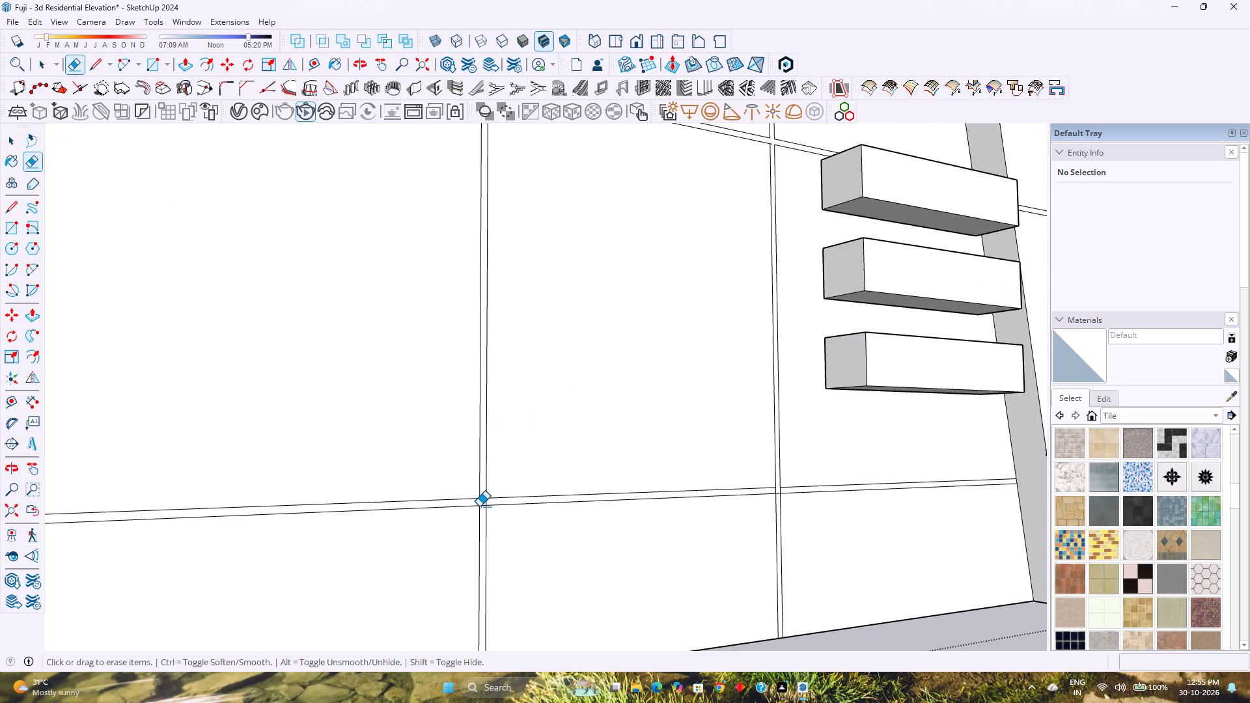
scroll(479, 506, "up", 19)
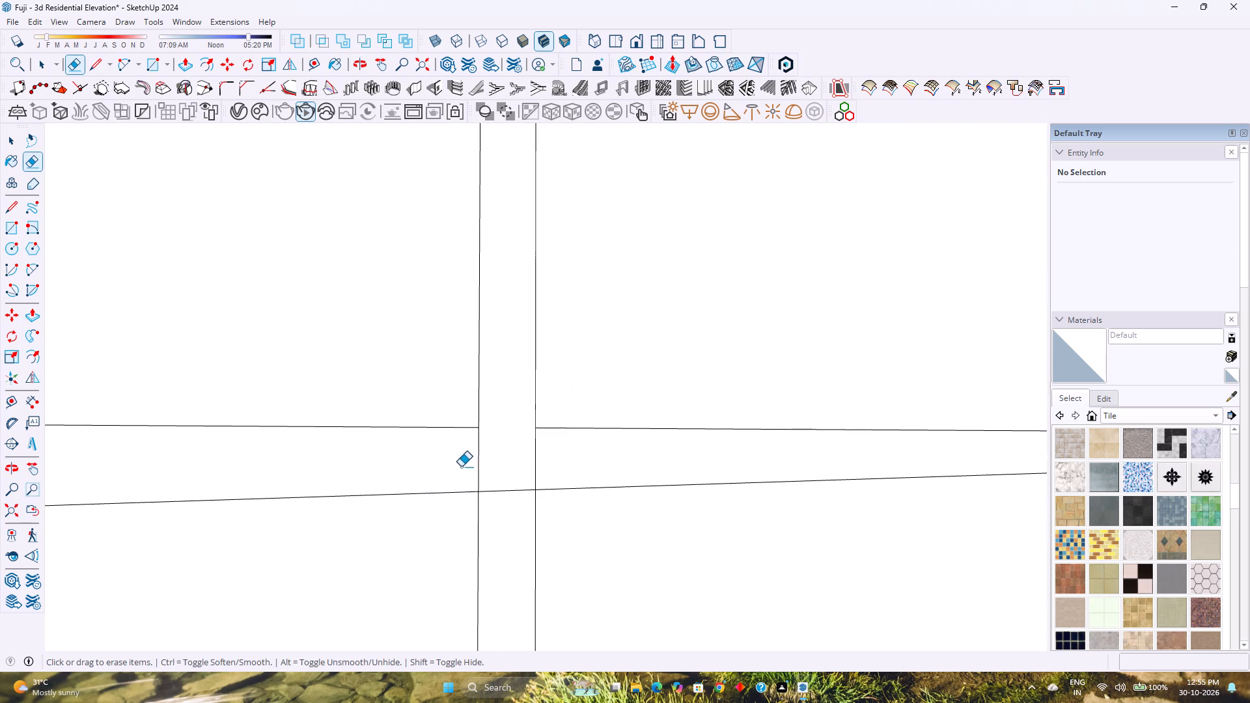
left_click_drag(461, 467, 525, 506)
left_click_drag(517, 484, 560, 461)
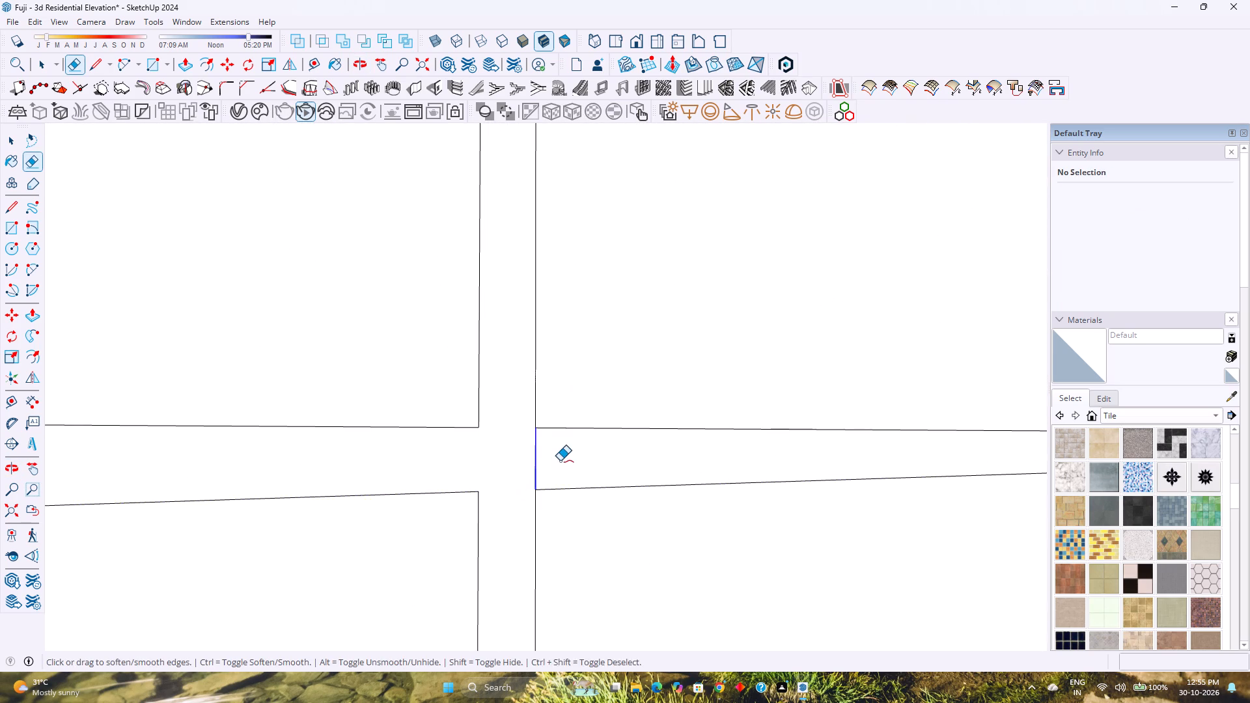
left_click_drag(560, 461, 562, 460)
Hide the short edges where the lowest horizontal groove crosses the vertical groove nearer the slanted strip.
scroll(515, 472, "down", 14)
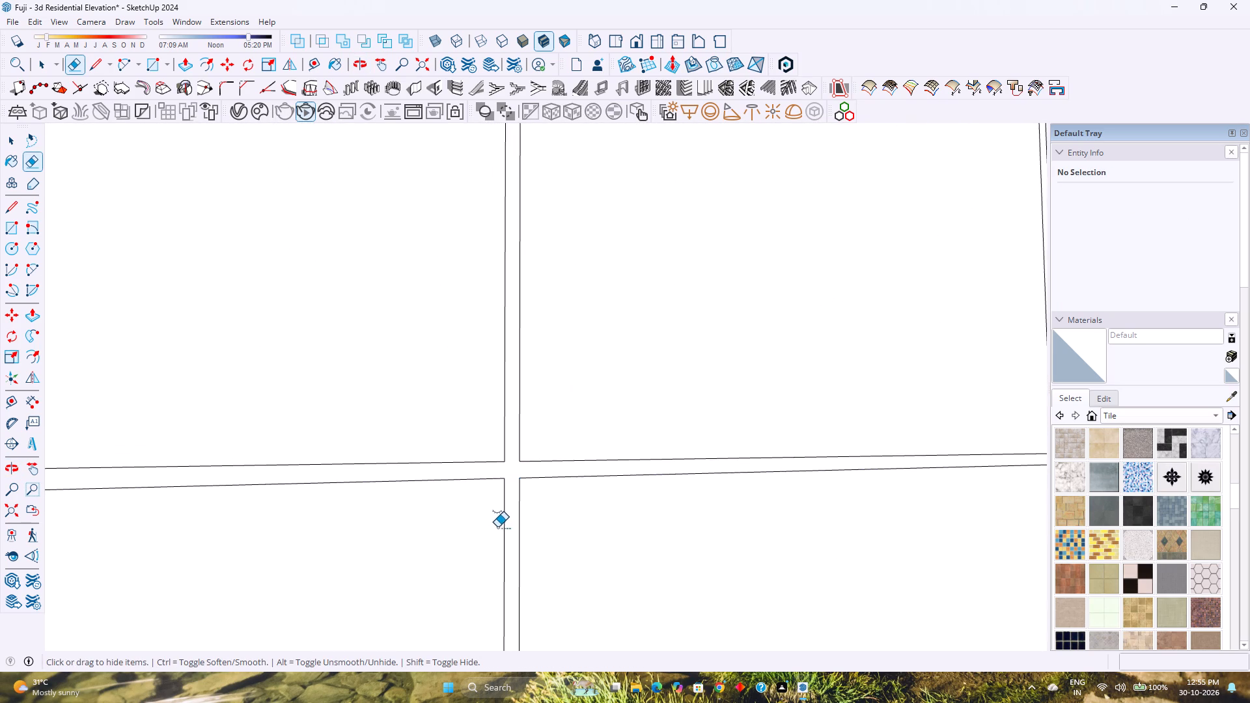
scroll(501, 527, "down", 4)
middle_click_drag(641, 529, 301, 550, "shift")
scroll(703, 501, "up", 10)
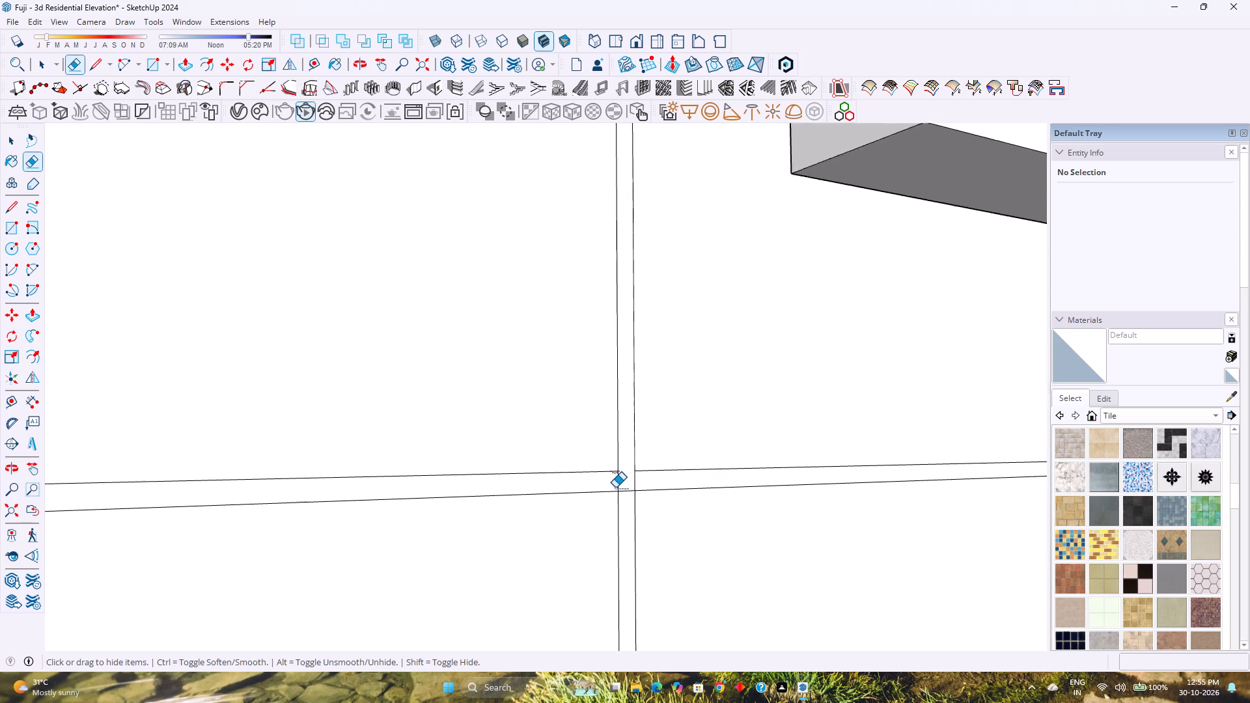
scroll(615, 488, "up", 1)
left_click_drag(615, 484, 647, 482)
scroll(563, 493, "down", 5)
Examine the grooved facade panel from farther away and from around the building.
key("space")
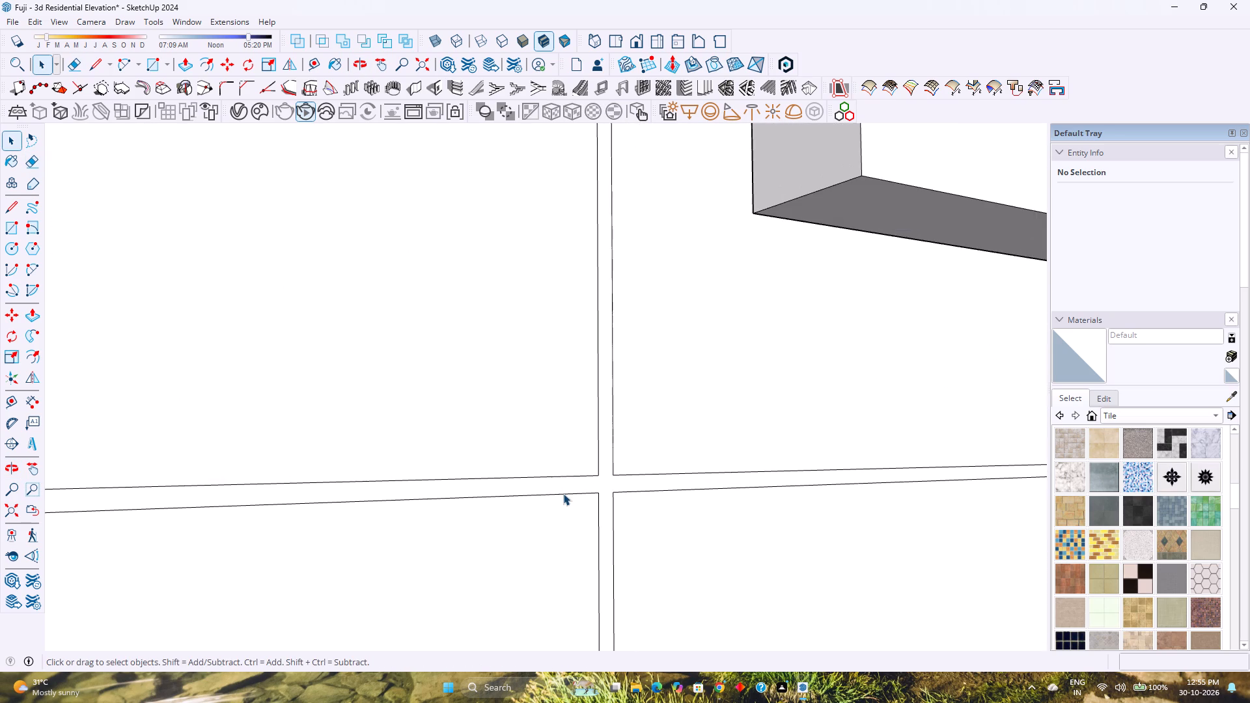
scroll(563, 493, "down", 17)
middle_click_drag(476, 501, 547, 513)
middle_click(547, 513)
scroll(547, 513, "down", 4)
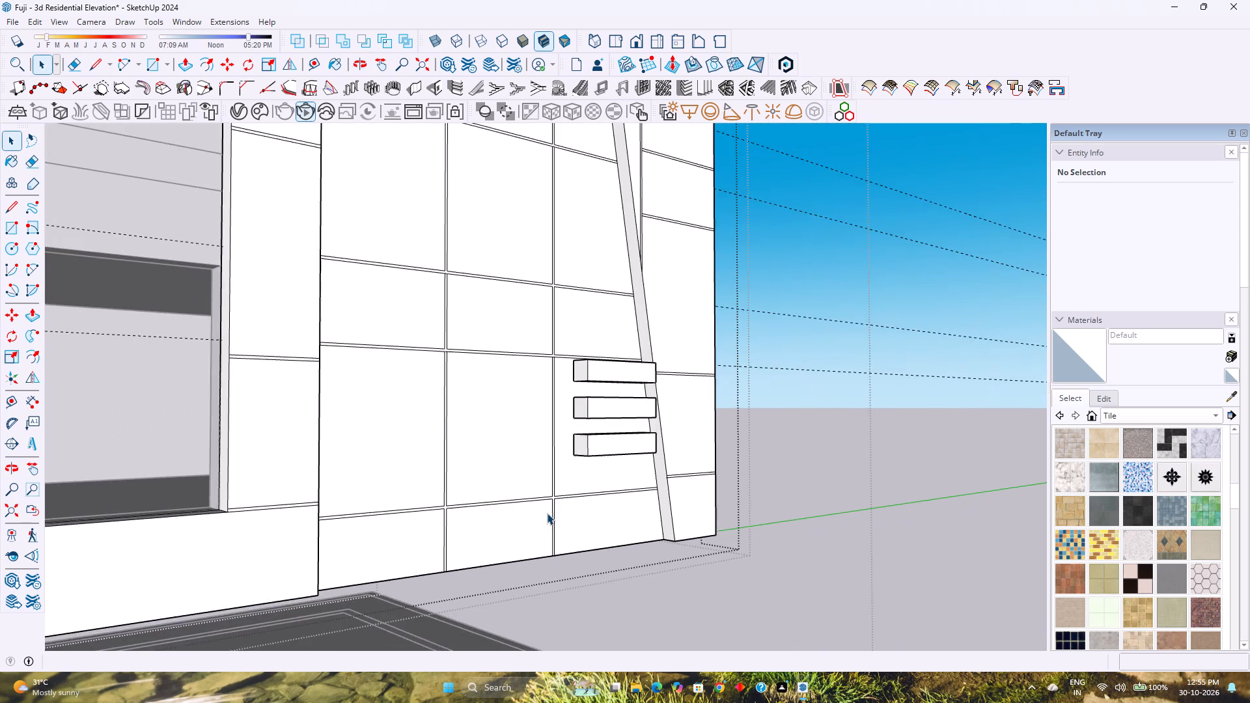
scroll(547, 513, "down", 2)
middle_click_drag(520, 512, 598, 566, "shift")
scroll(592, 561, "down", 4)
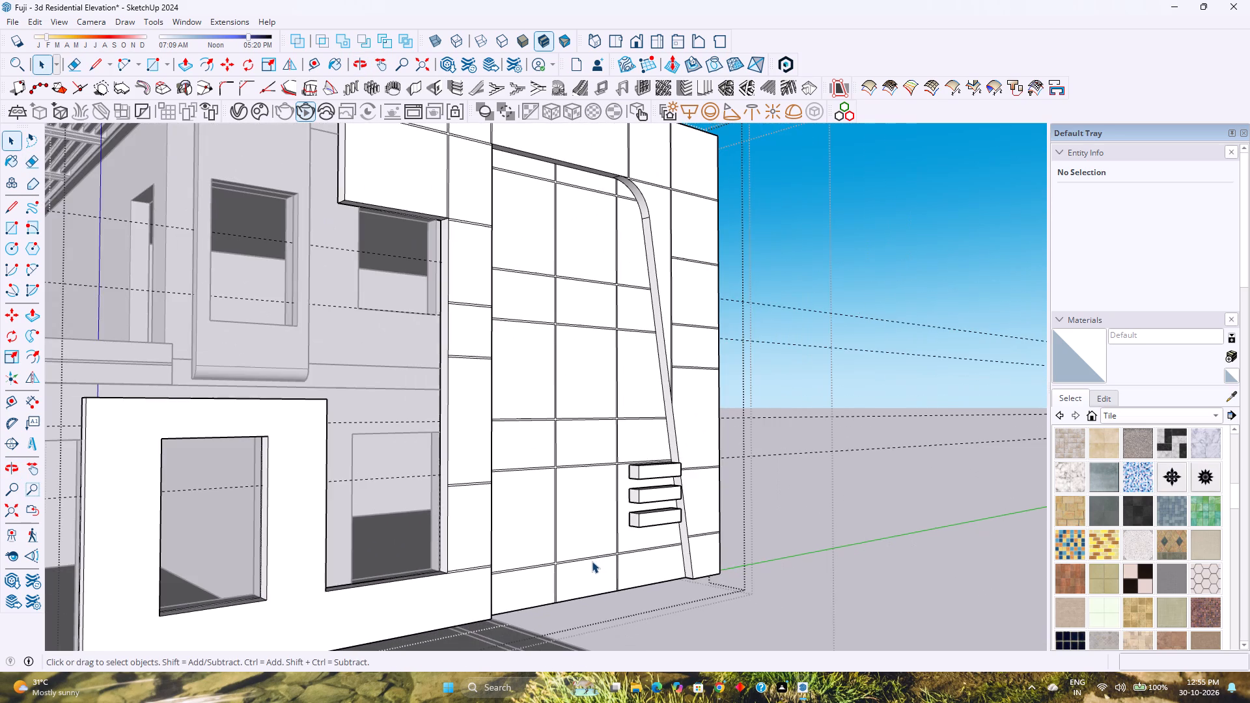
scroll(593, 510, "down", 4)
middle_click_drag(544, 513, 645, 527, "shift")
middle_click(563, 541)
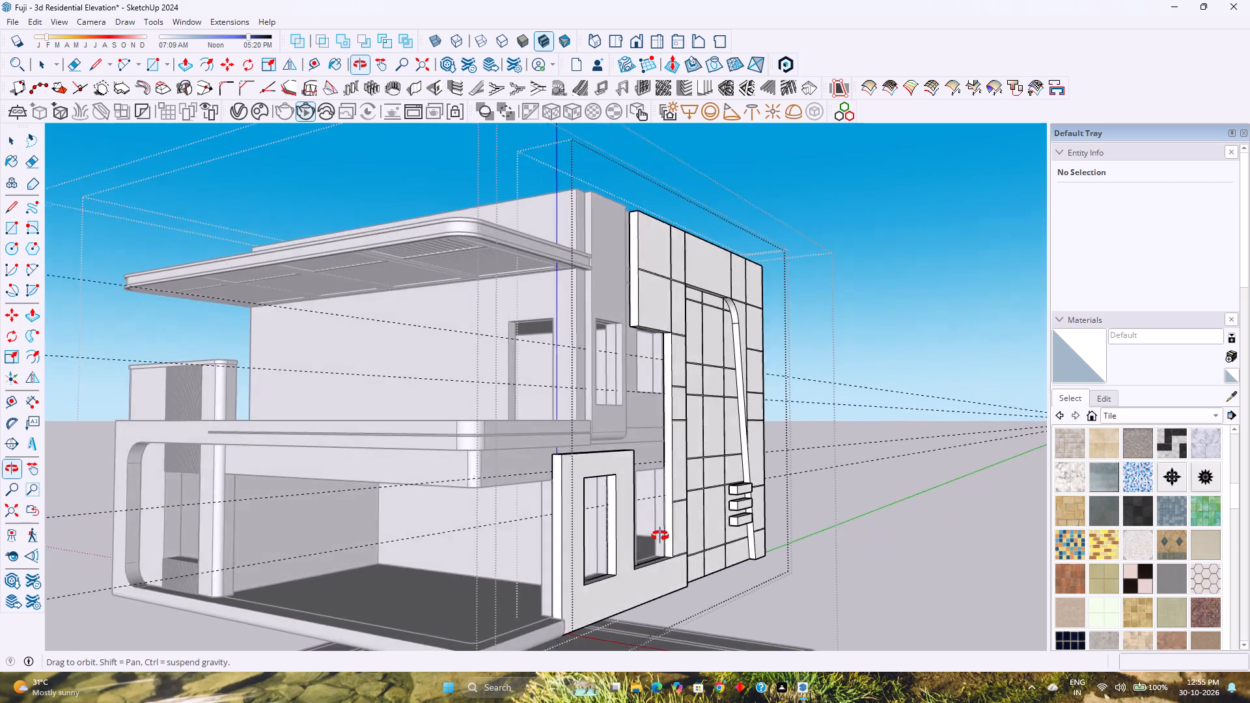
Save the model.
key("ctrl+s")
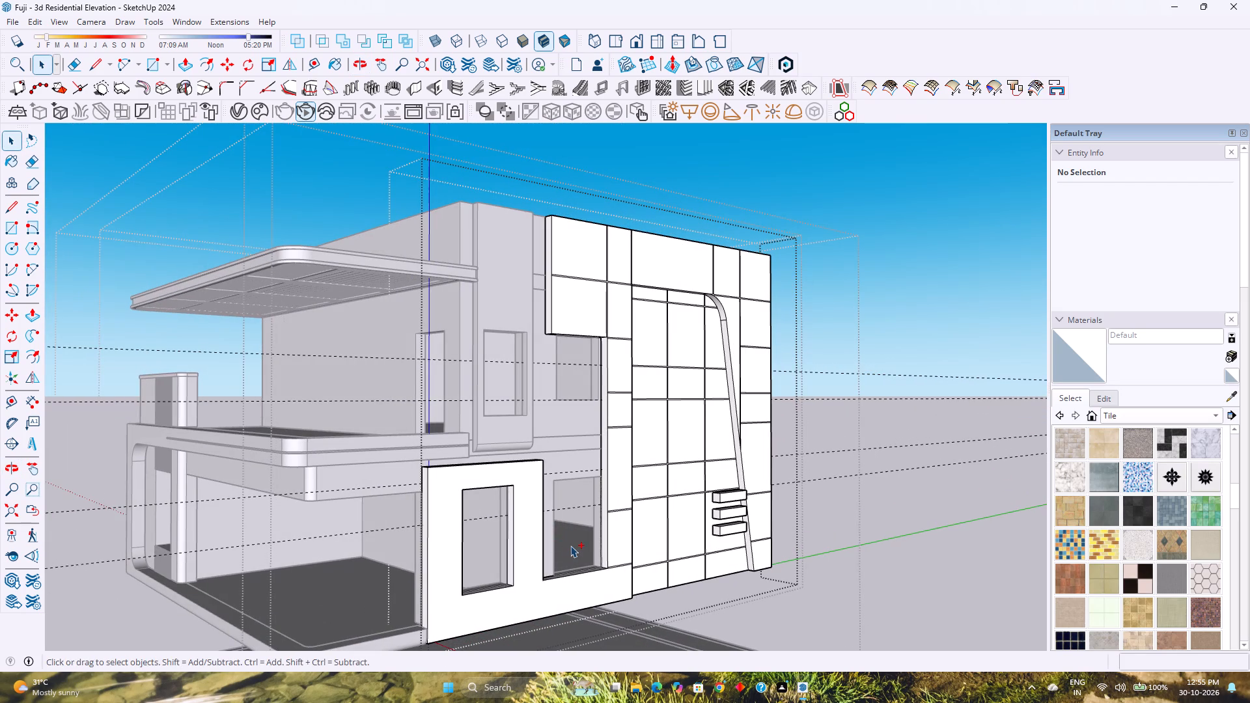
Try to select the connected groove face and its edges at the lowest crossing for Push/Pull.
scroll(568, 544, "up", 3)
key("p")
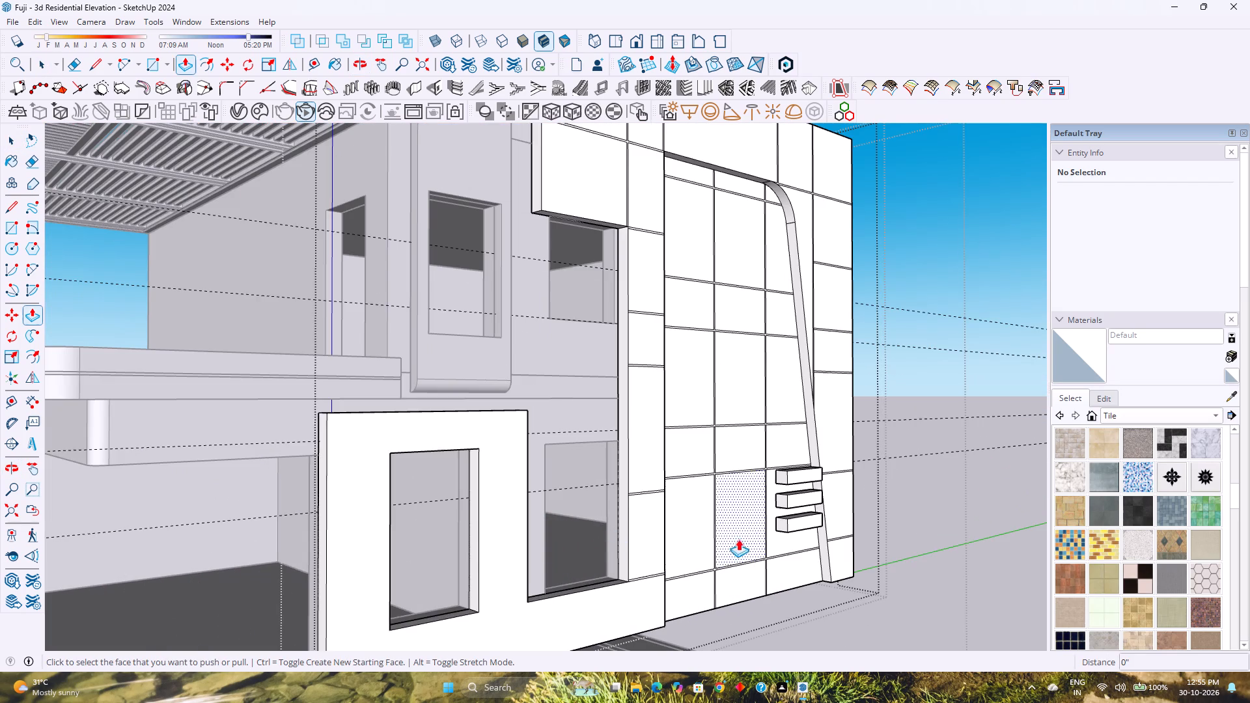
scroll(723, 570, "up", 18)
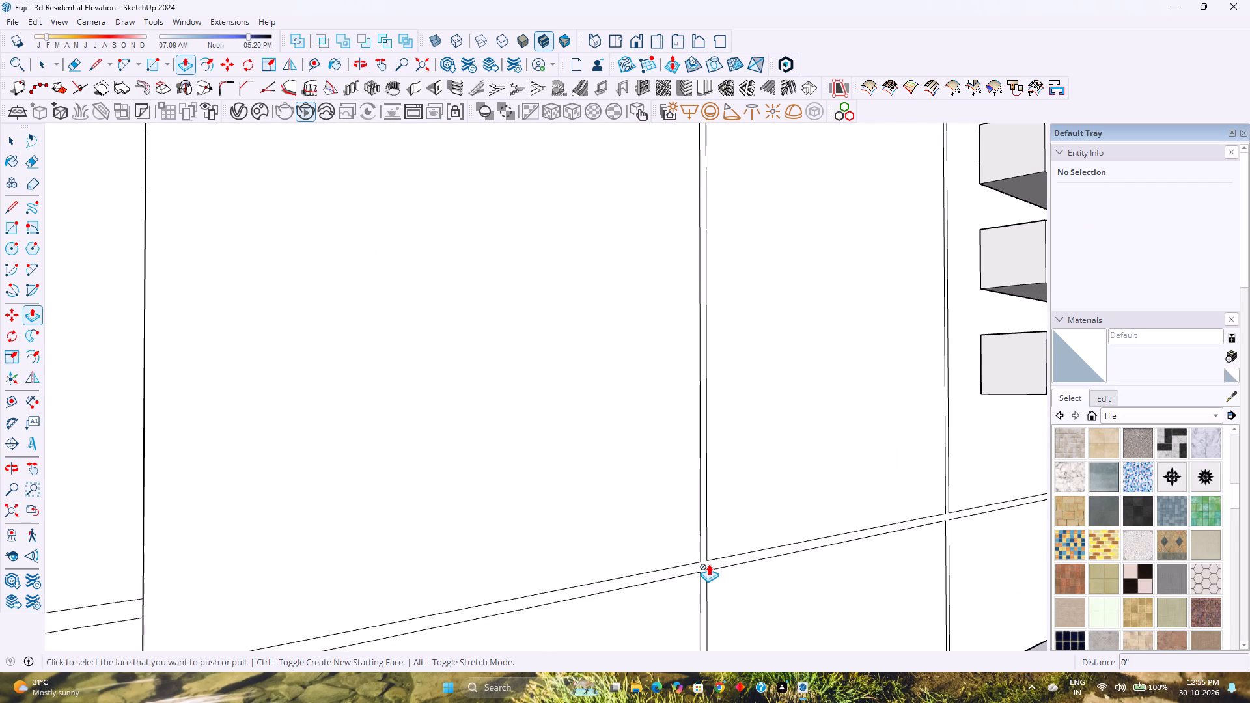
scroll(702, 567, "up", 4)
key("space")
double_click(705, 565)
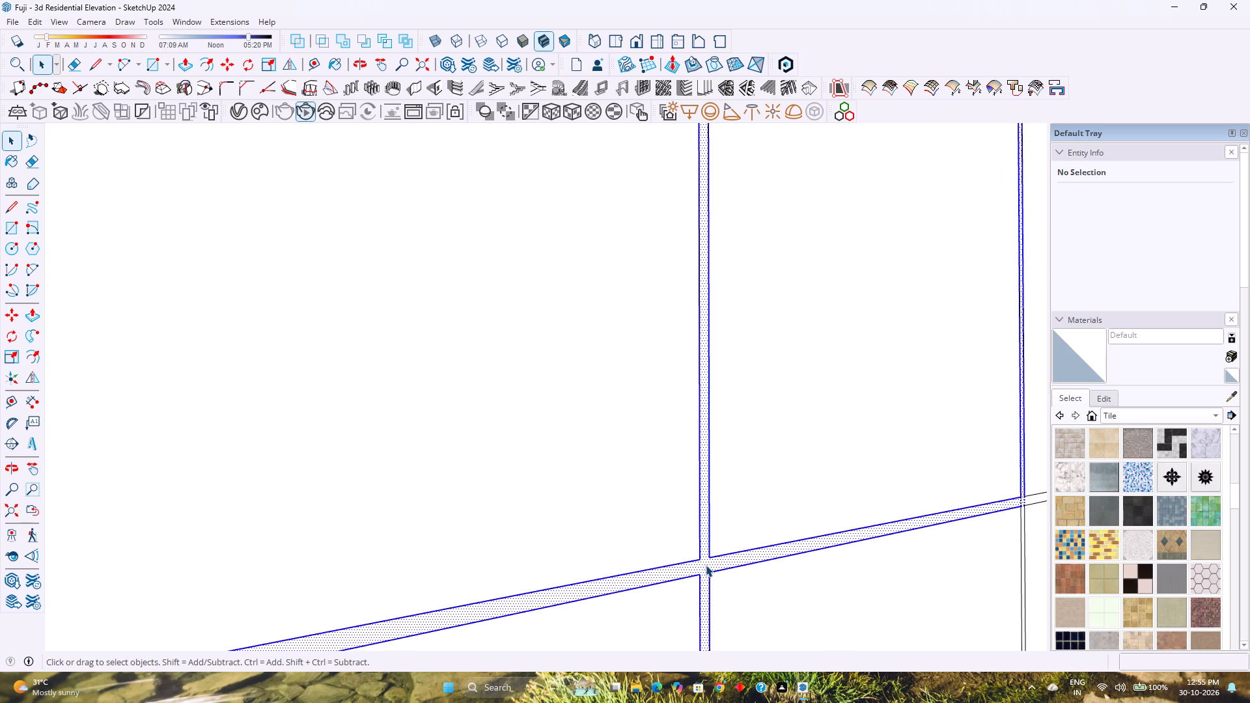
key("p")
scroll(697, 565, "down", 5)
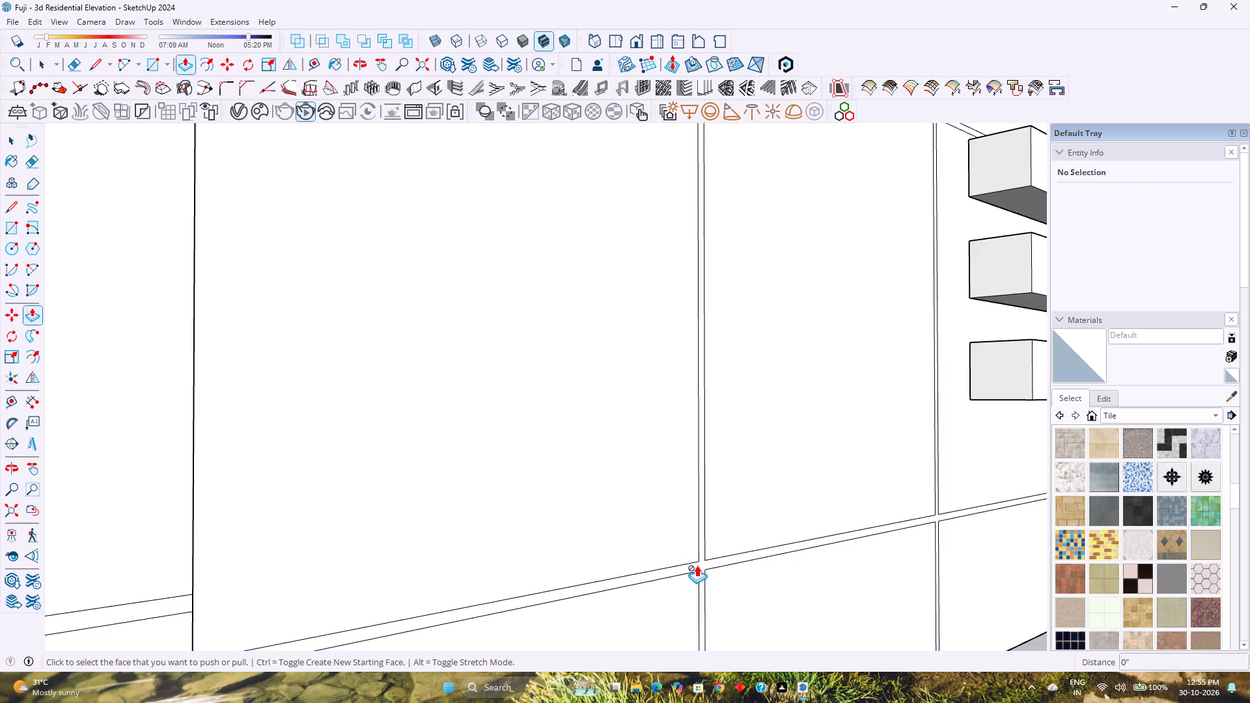
Push/Pull the small tile face inside the panel's curved top corner by 0.25".
scroll(697, 565, "down", 4)
middle_click_drag(699, 563, 575, 594)
middle_click(575, 594)
scroll(575, 584, "down", 10)
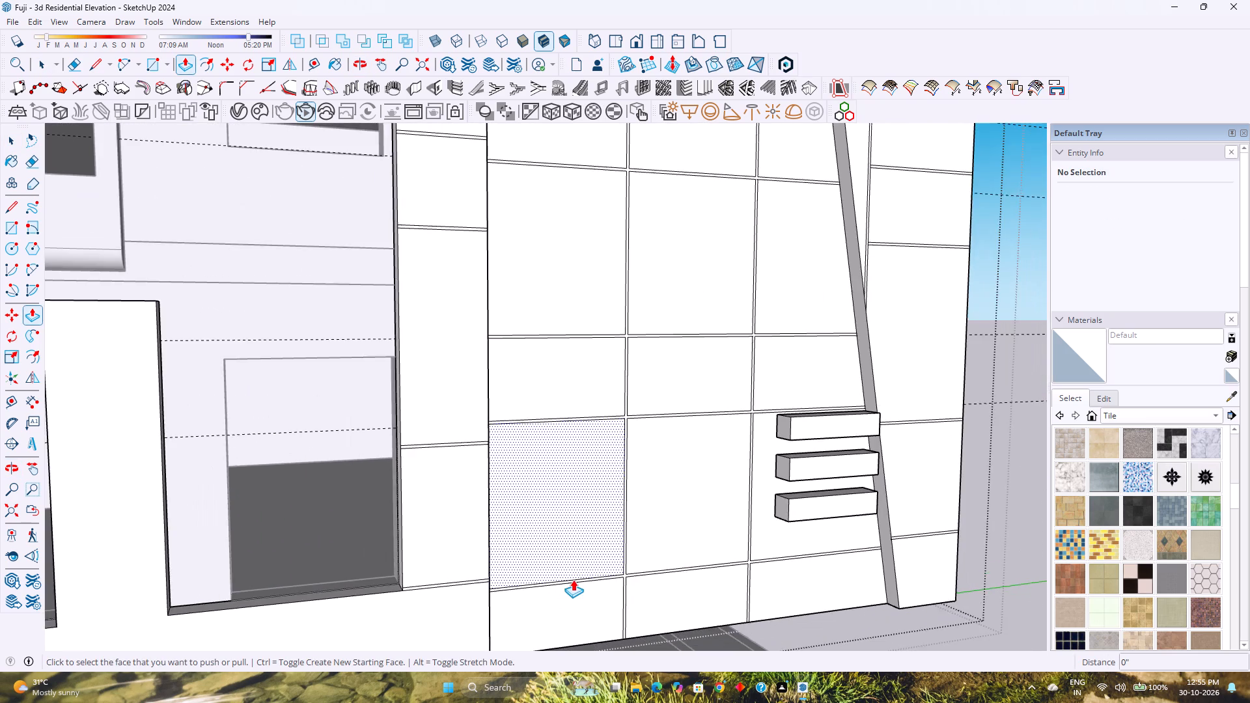
middle_click_drag(573, 579, 628, 652)
middle_click(629, 652)
scroll(593, 562, "down", 4)
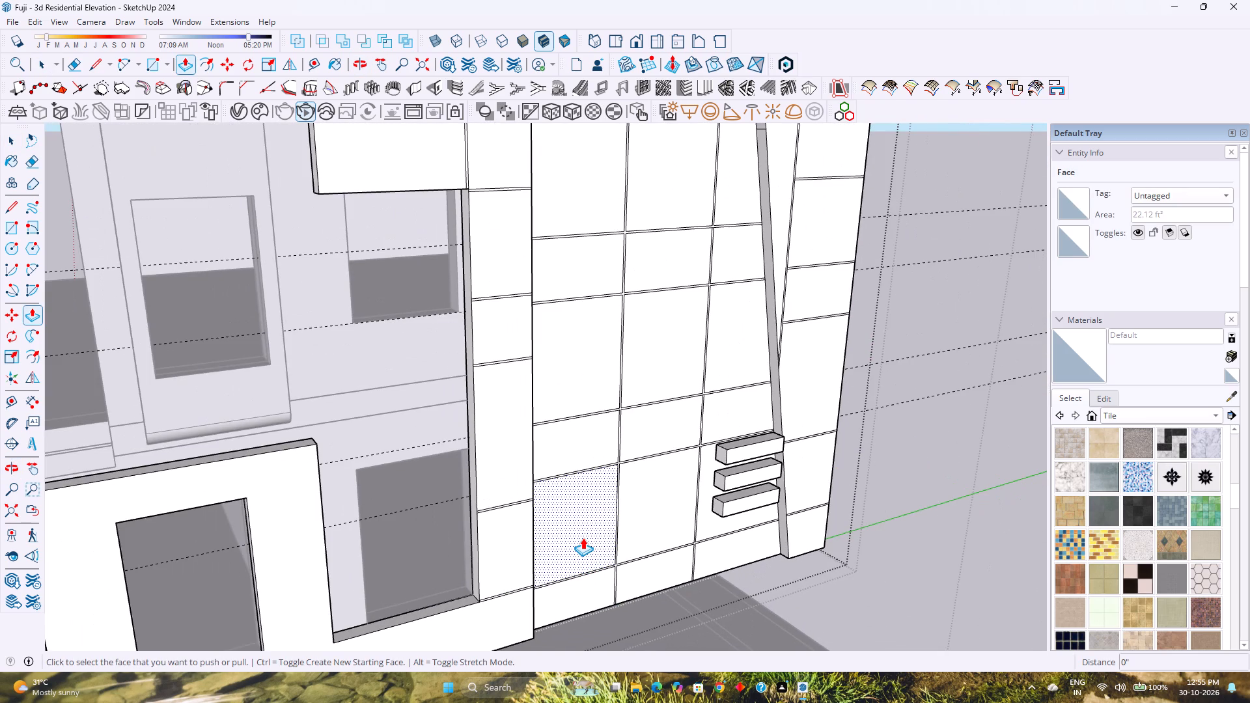
scroll(583, 538, "down", 3)
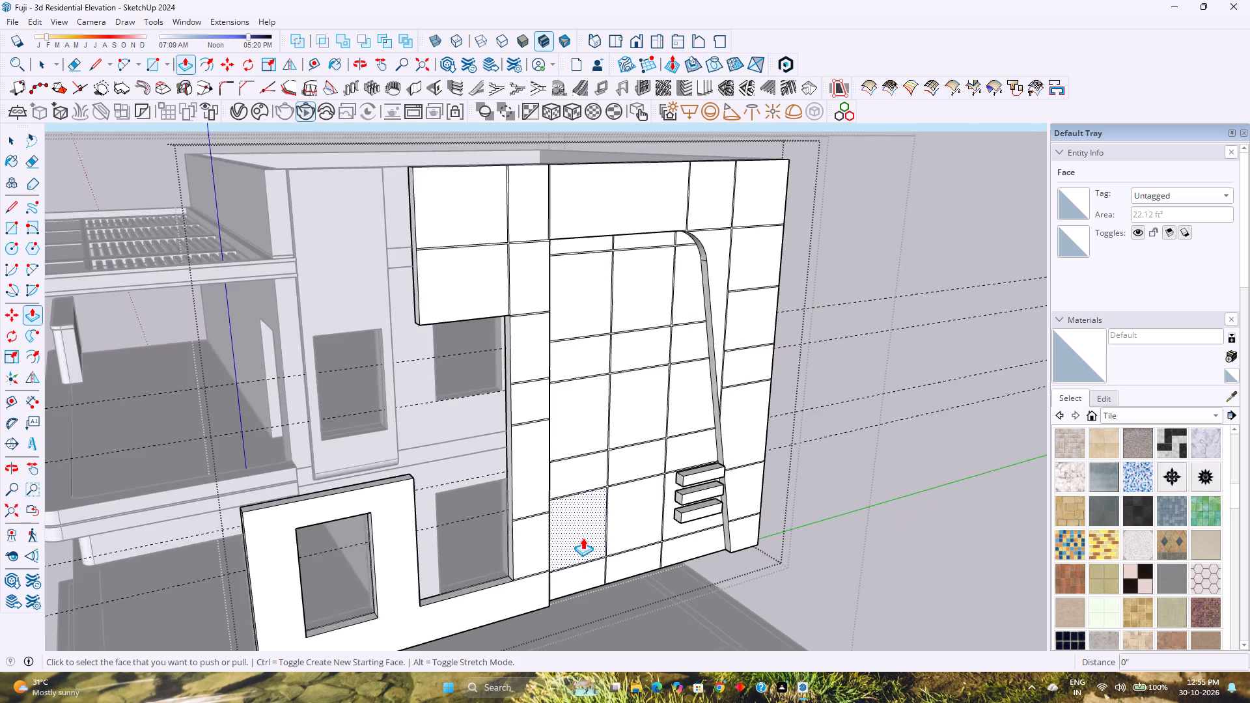
scroll(583, 538, "down", 5)
middle_click_drag(584, 537, 569, 650, "shift")
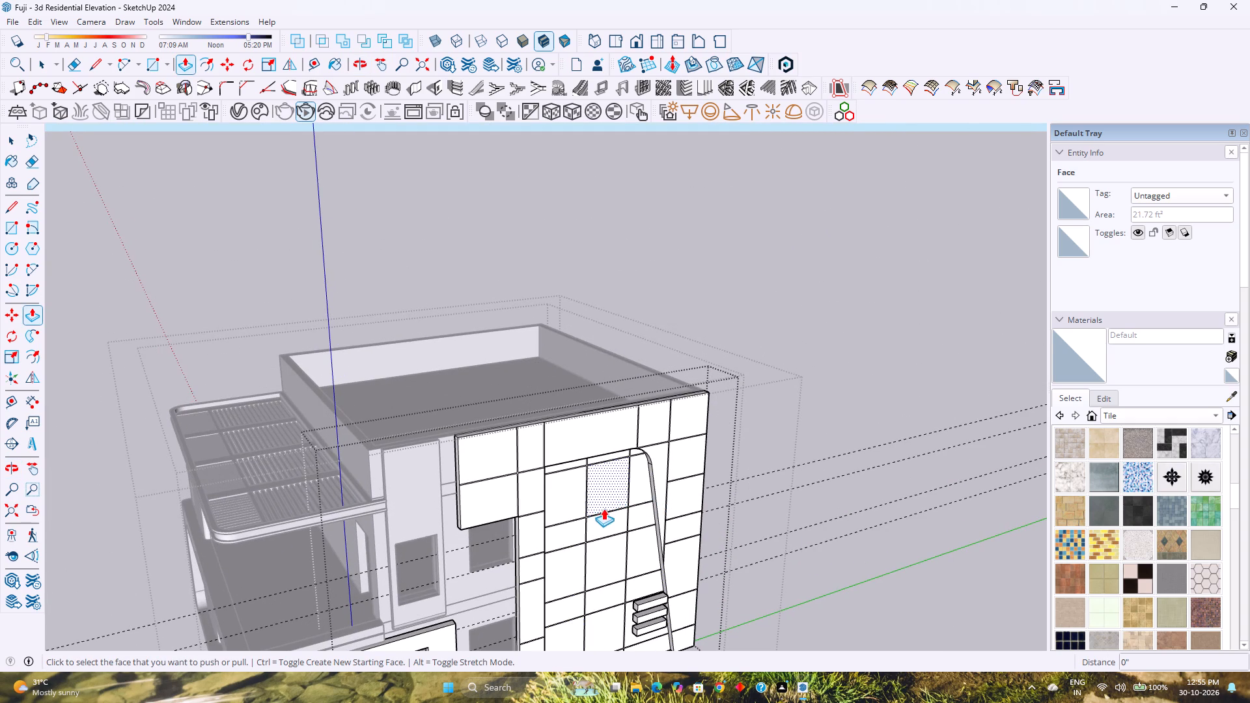
scroll(636, 453, "up", 9)
left_click(634, 453)
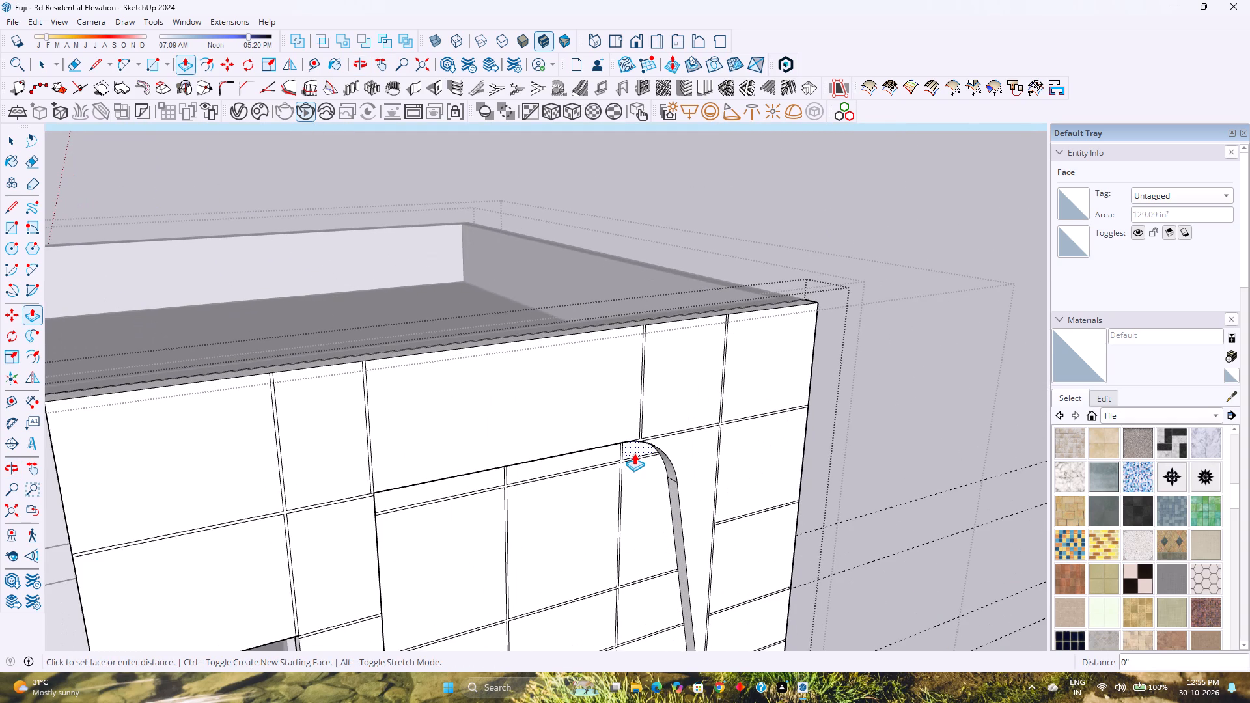
type("0.25")
key("Return")
Change the Push/Pull distance of the curved-corner tile to 0.5".
scroll(598, 463, "up", 2)
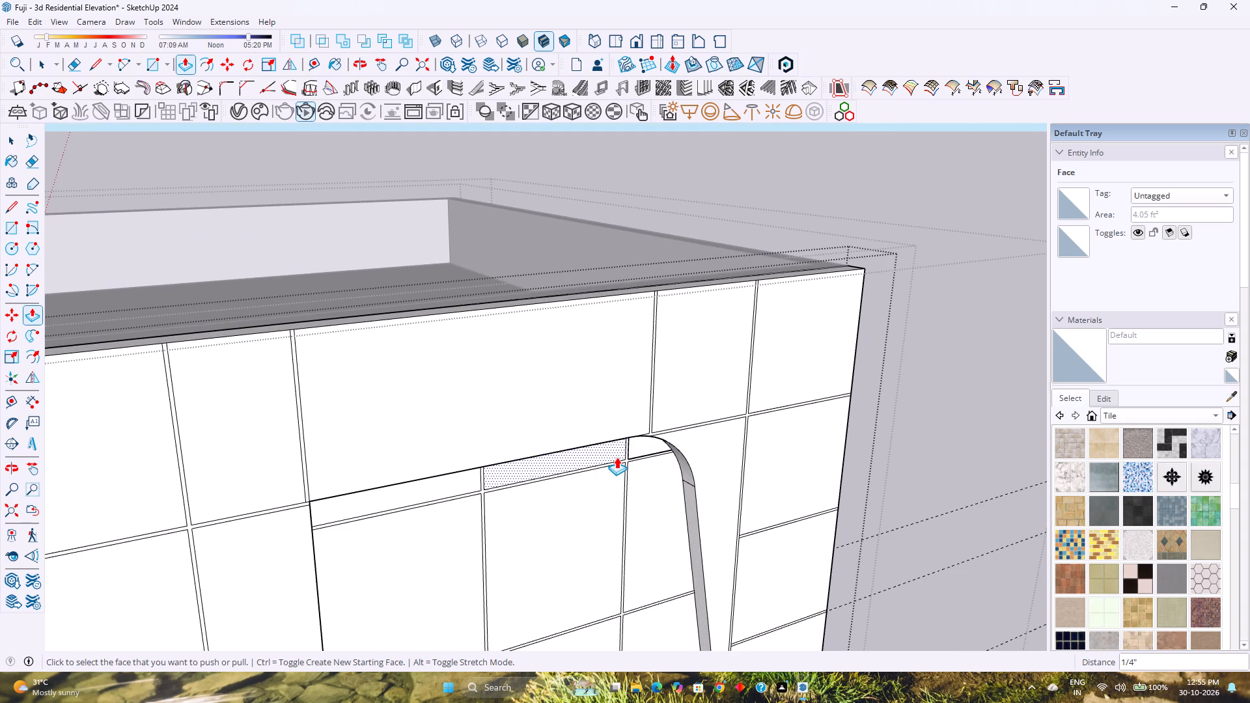
type("0.")
key("5")
key("Return")
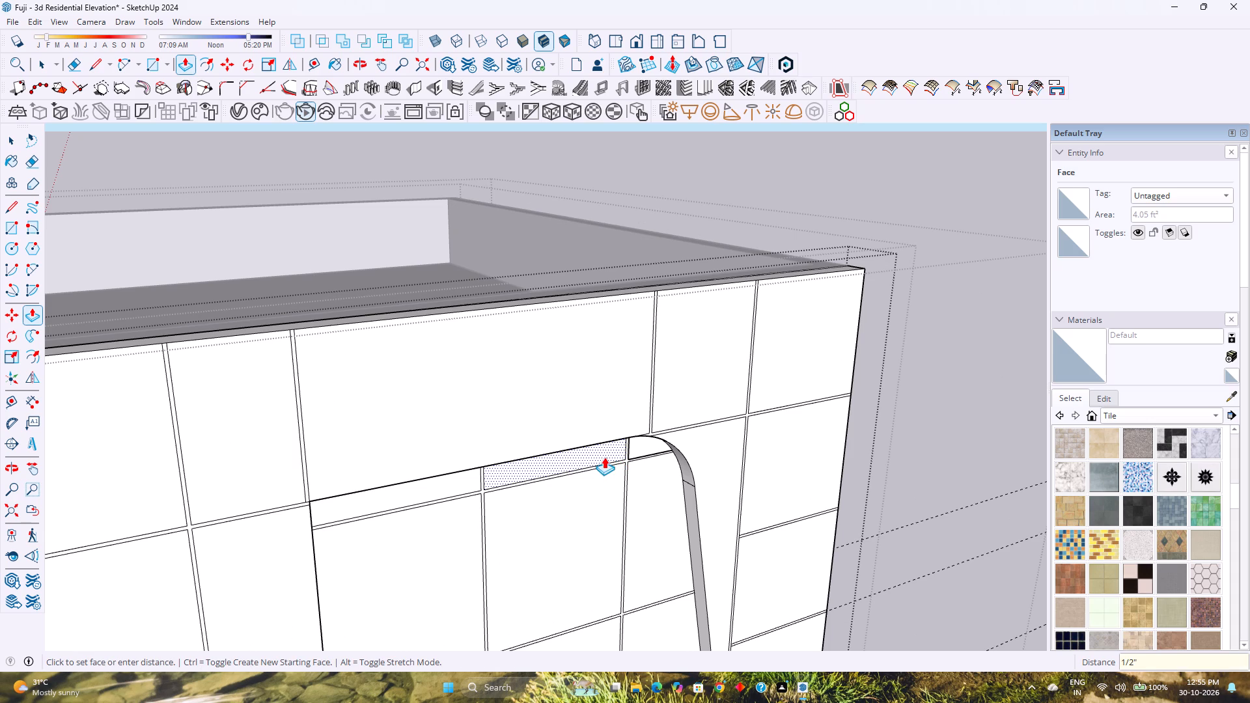
Push/Pull the remaining top-strip tiles and the first row of large tiles inside the curved panel by 0.5".
double_click(604, 455)
double_click(419, 488)
double_click(426, 544)
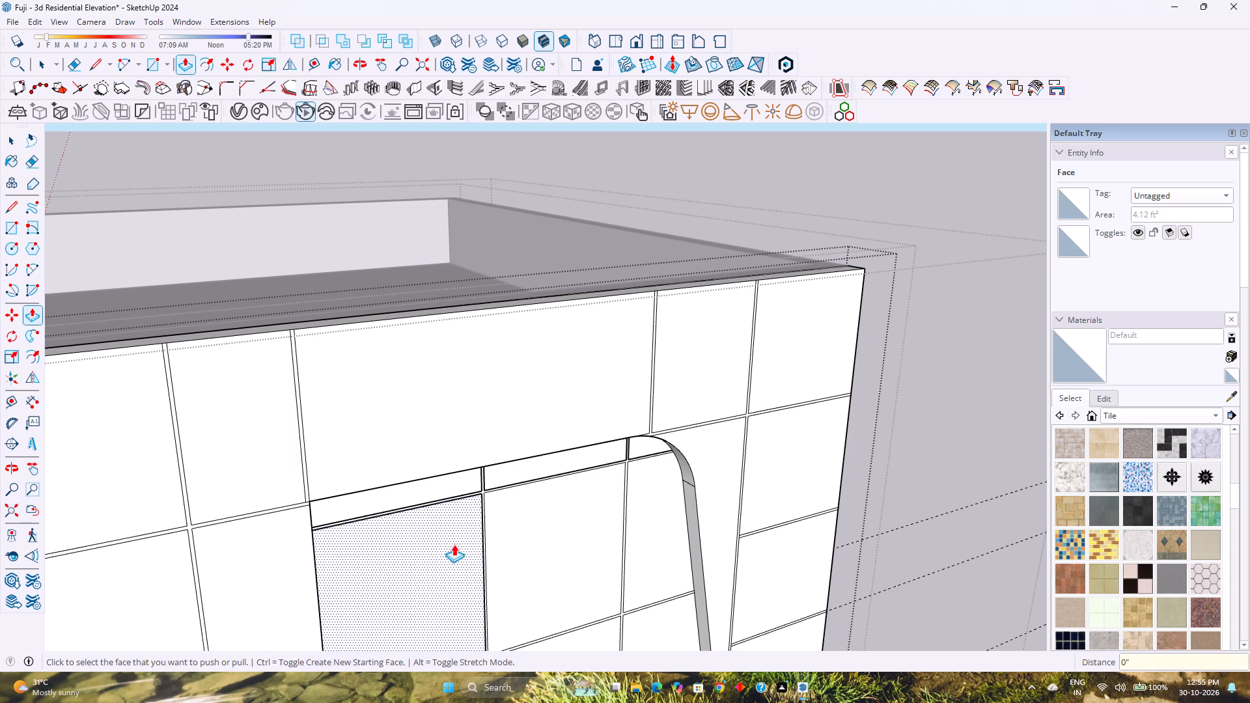
left_click(510, 544)
left_click(466, 556)
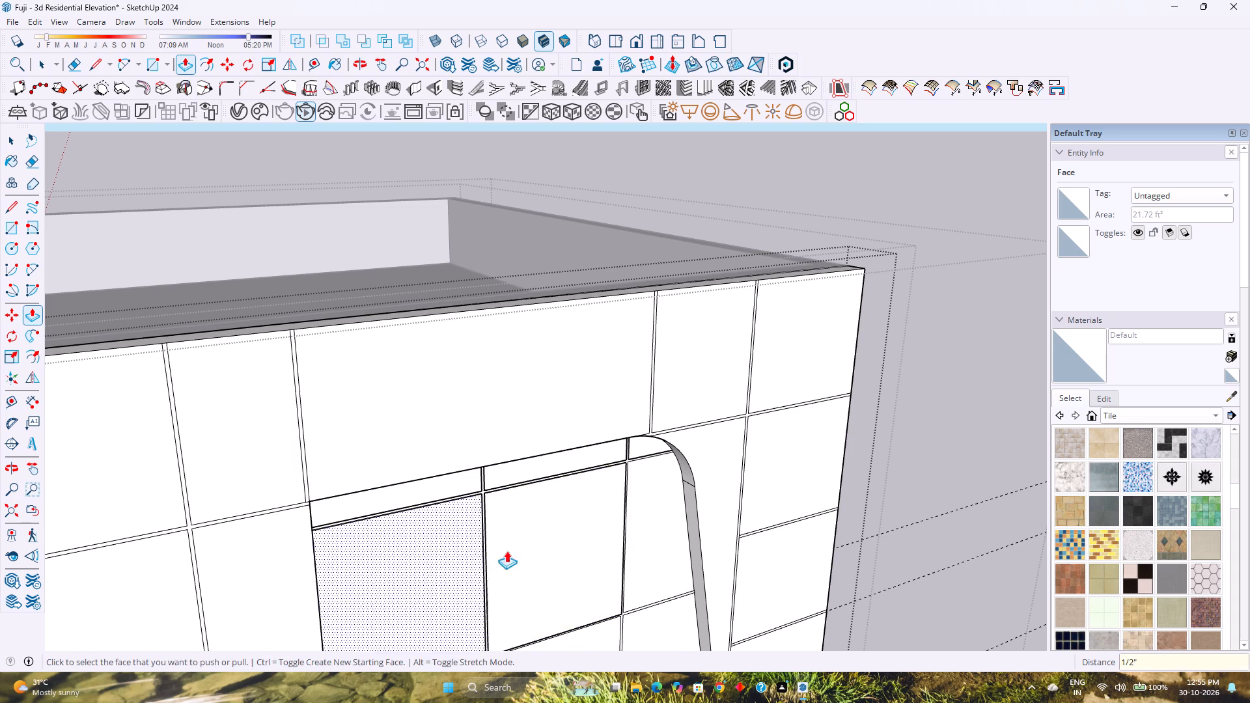
double_click(644, 519)
Repeat the 0.5" Push/Pull on the six tiles in the curved panel's third and fourth rows.
scroll(644, 519, "down", 3)
middle_click_drag(576, 582, 590, 514, "shift")
scroll(604, 488, "down", 3)
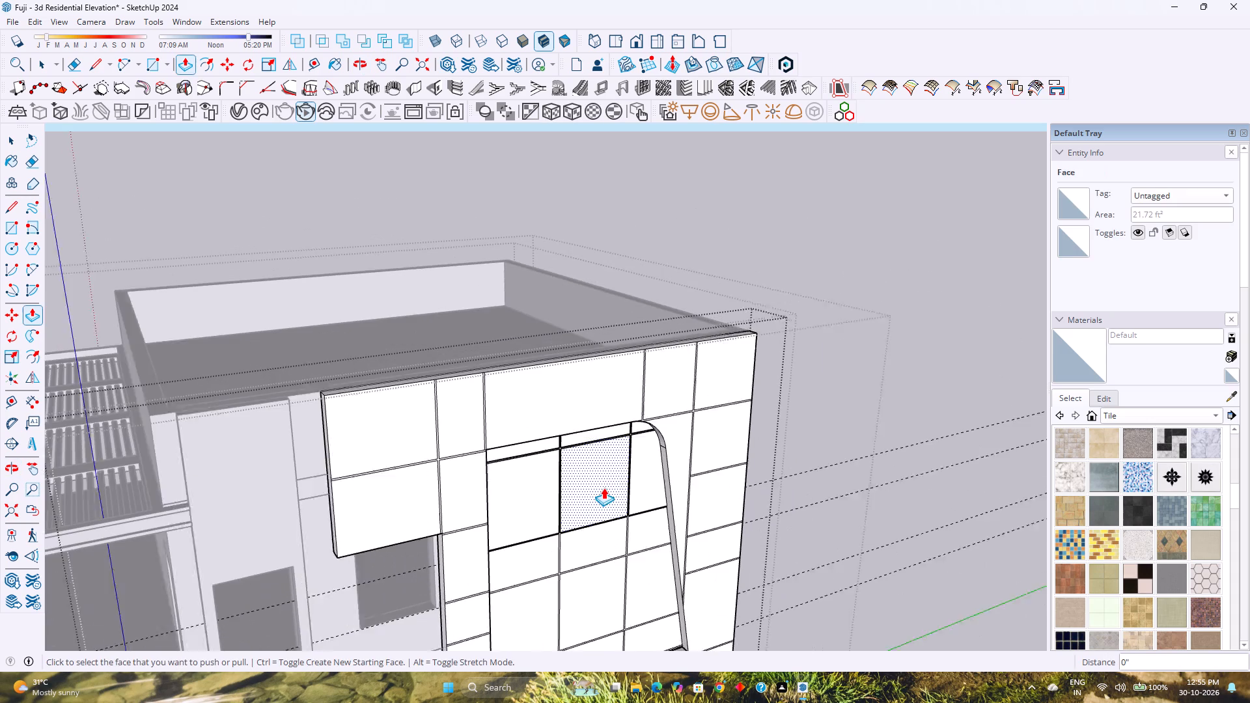
scroll(604, 488, "down", 2)
double_click(551, 549)
double_click(618, 539)
double_click(655, 531)
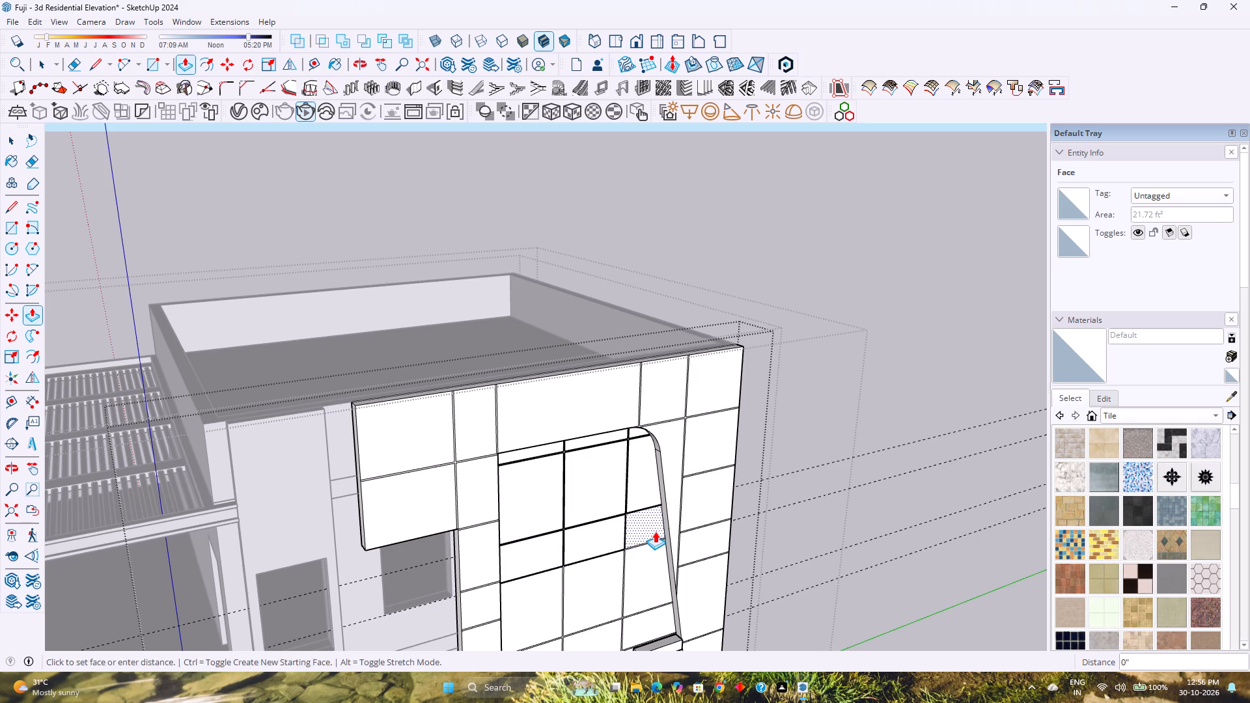
middle_click_drag(585, 575, 552, 485, "shift")
middle_click(553, 479, "shift")
double_click(513, 497)
double_click(577, 499)
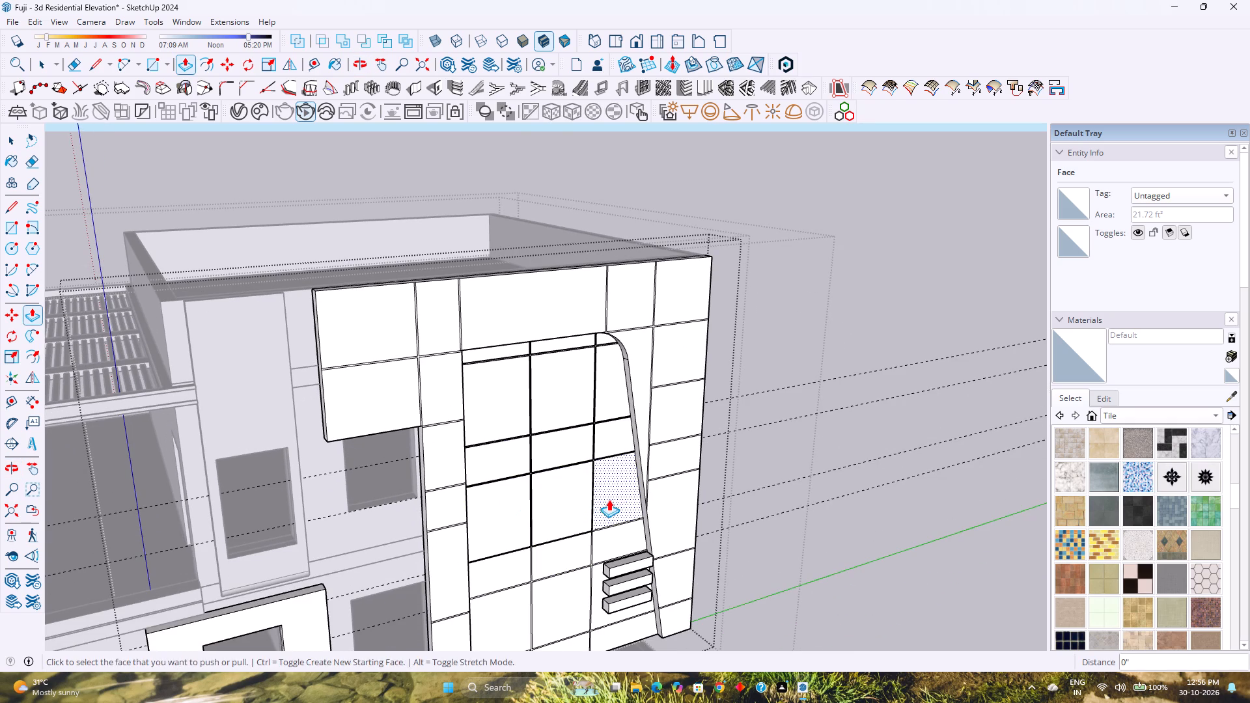
double_click(609, 499)
Repeat the 0.5" Push/Pull on the nine tiles in the curved panel's three lowest rows.
middle_click_drag(531, 568, 540, 482, "shift")
middle_click(540, 482, "shift")
double_click(512, 490)
double_click(570, 483)
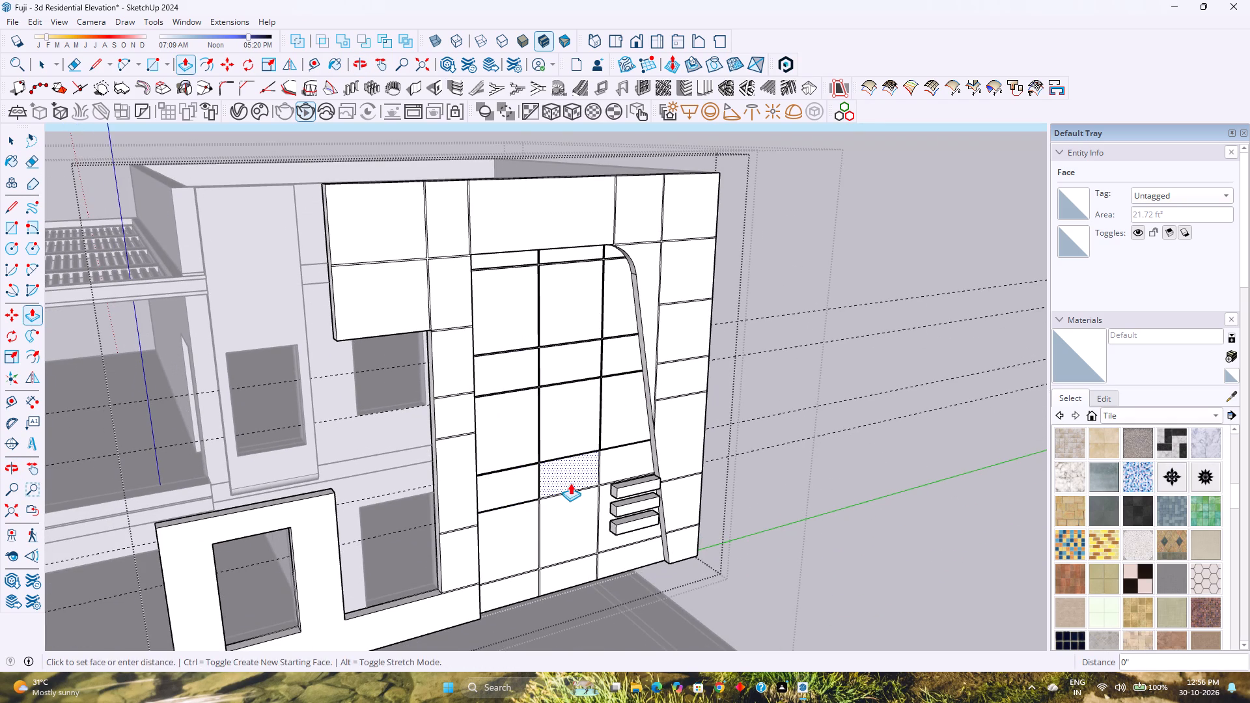
double_click(619, 472)
double_click(508, 542)
double_click(550, 534)
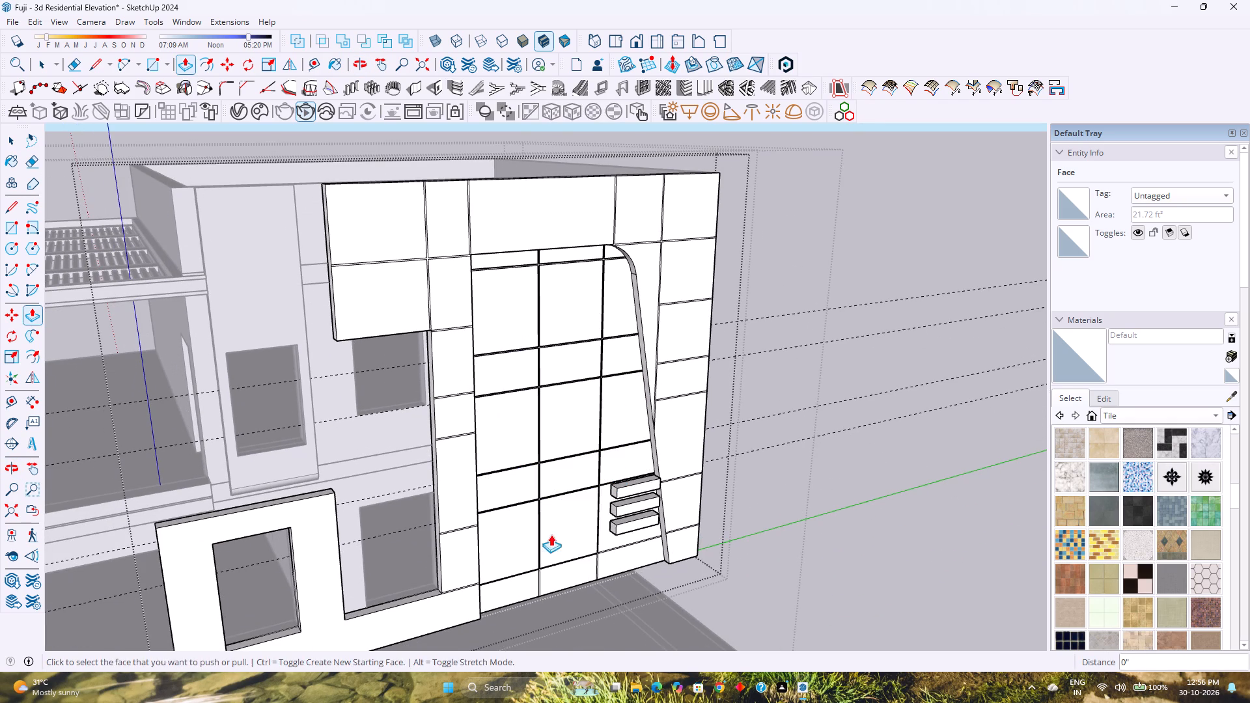
double_click(605, 543)
double_click(524, 585)
double_click(566, 582)
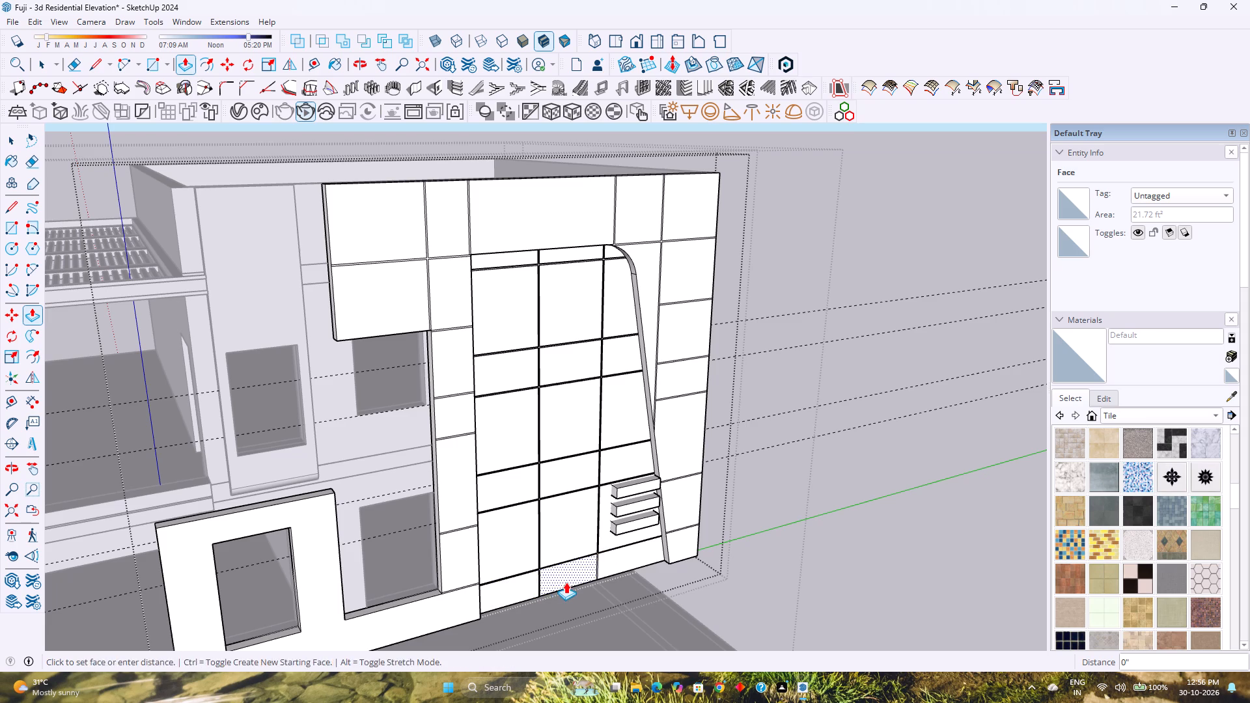
double_click(615, 564)
Erase the short edges where three horizontal grooves meet the vertical groove beside the panel's slanted edge.
middle_click_drag(615, 555, 523, 678, "shift")
middle_click(523, 678, "shift")
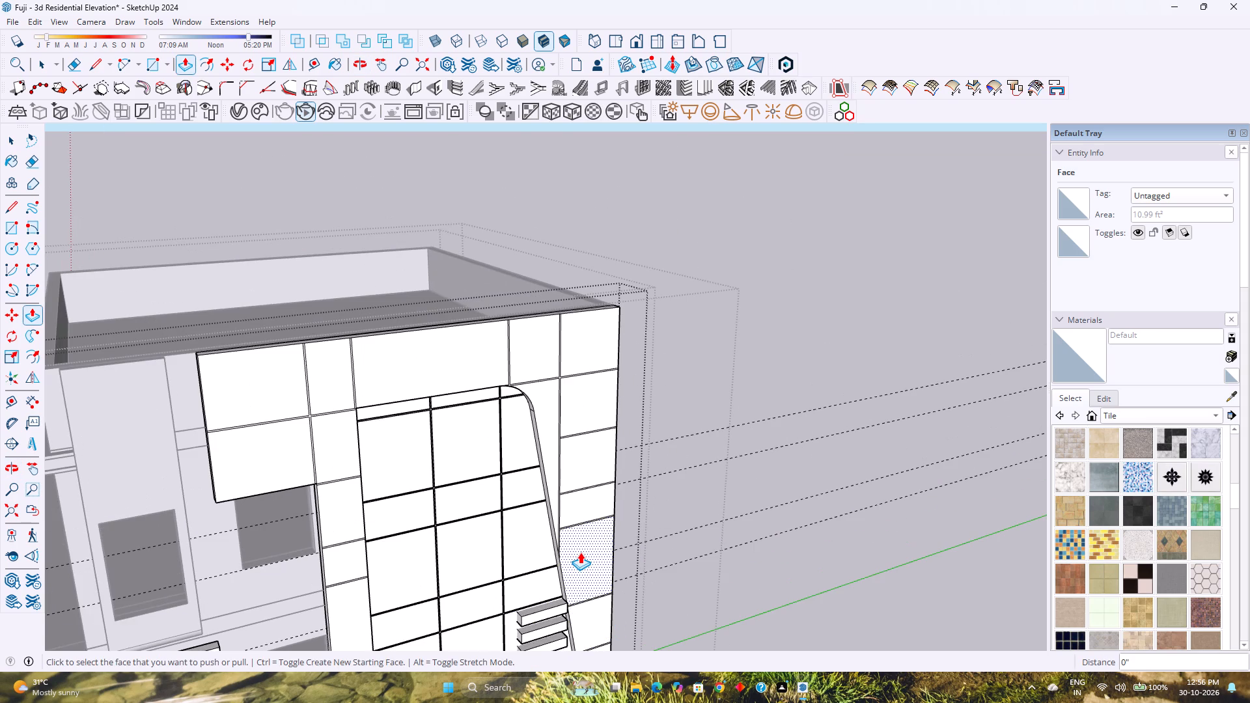
scroll(578, 523, "up", 3)
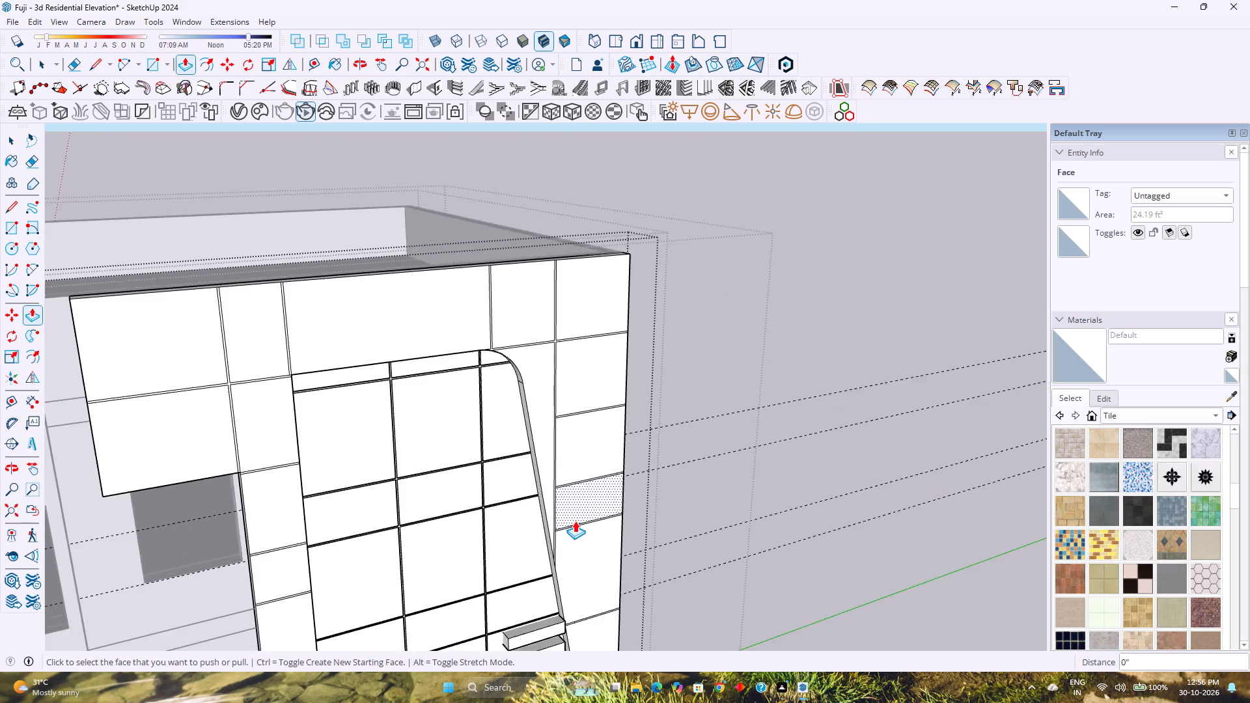
scroll(575, 521, "up", 14)
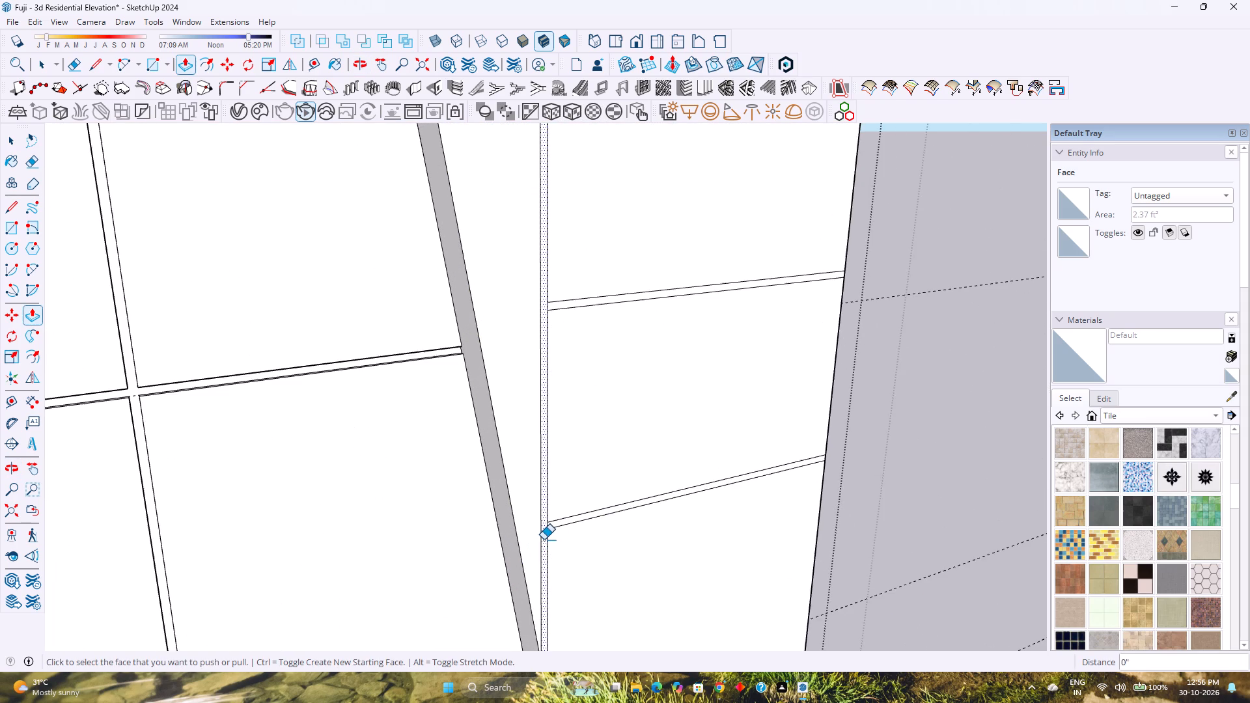
key("e")
scroll(547, 535, "up", 5)
left_click(549, 523)
scroll(550, 519, "down", 5)
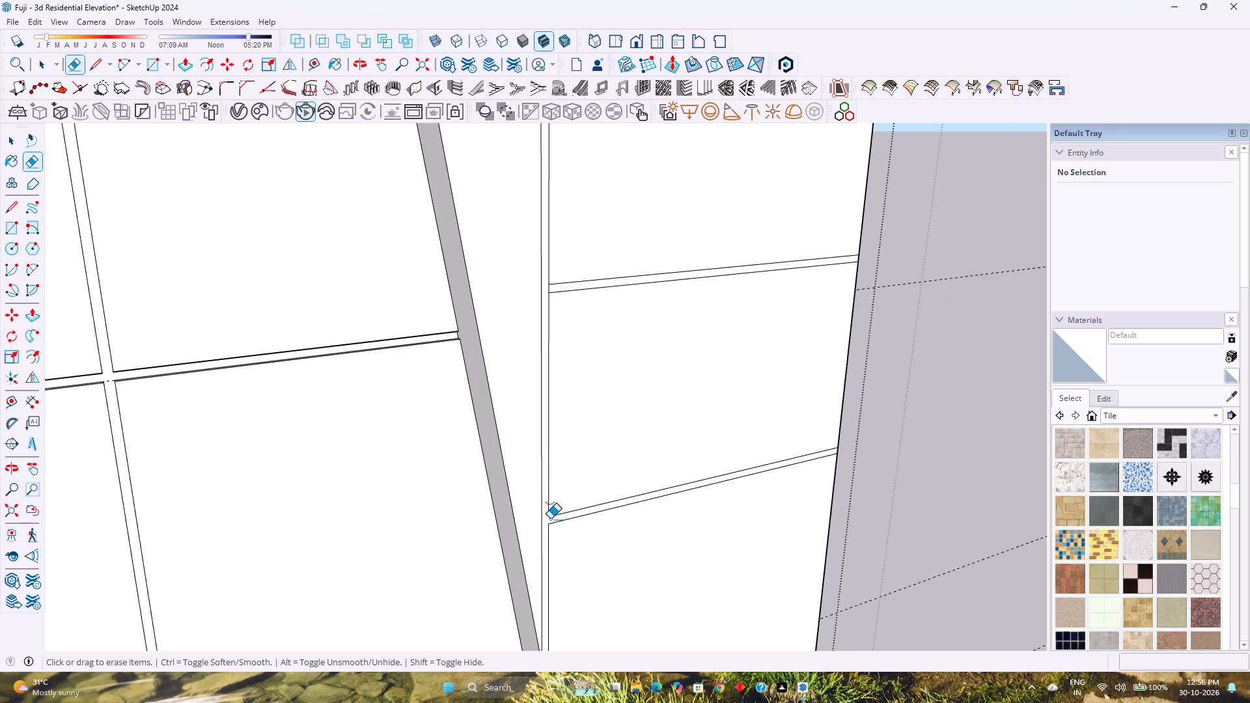
middle_click_drag(552, 531, 540, 669, "shift")
scroll(546, 440, "up", 7)
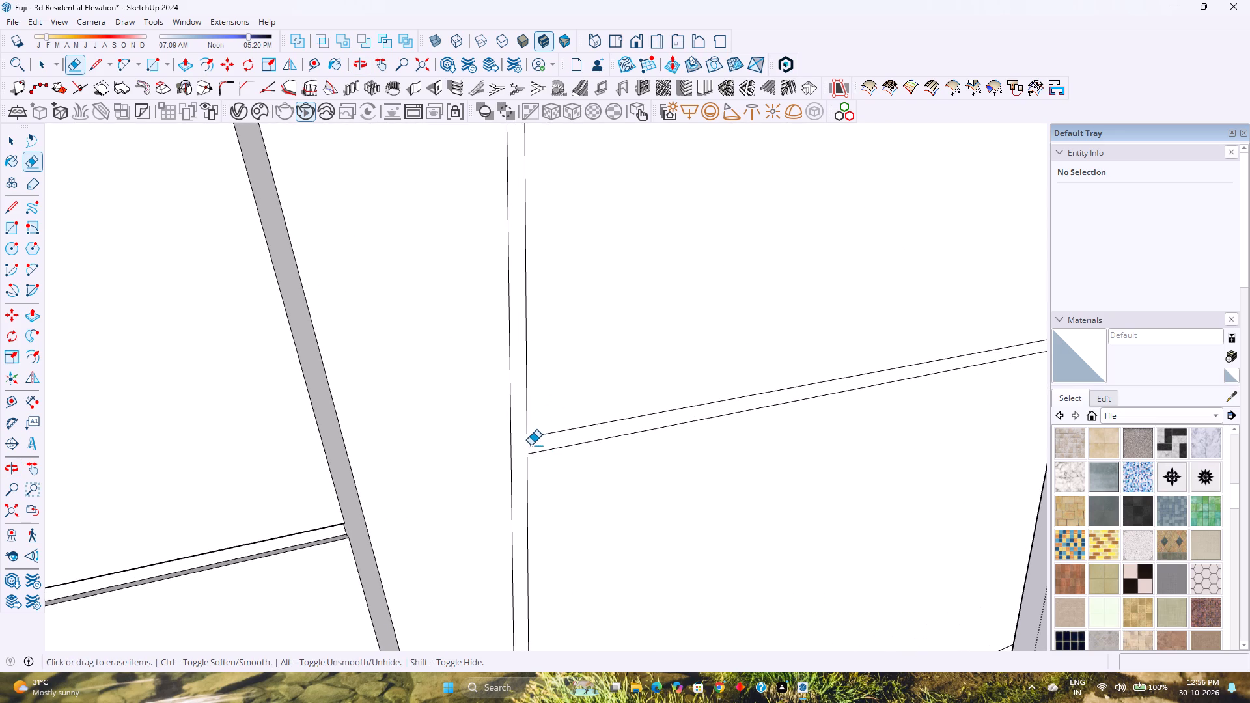
left_click(529, 445)
scroll(529, 436, "down", 15)
middle_click_drag(531, 403, 487, 594, "shift")
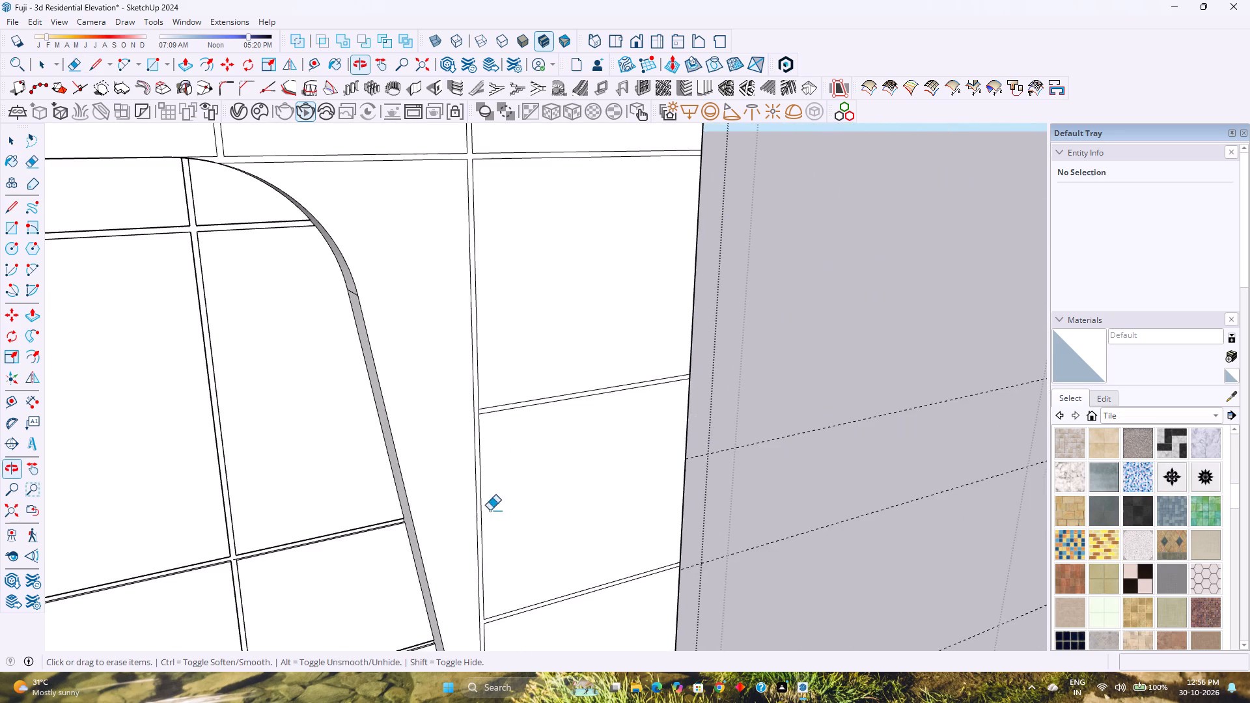
scroll(484, 397, "up", 12)
left_click(475, 424)
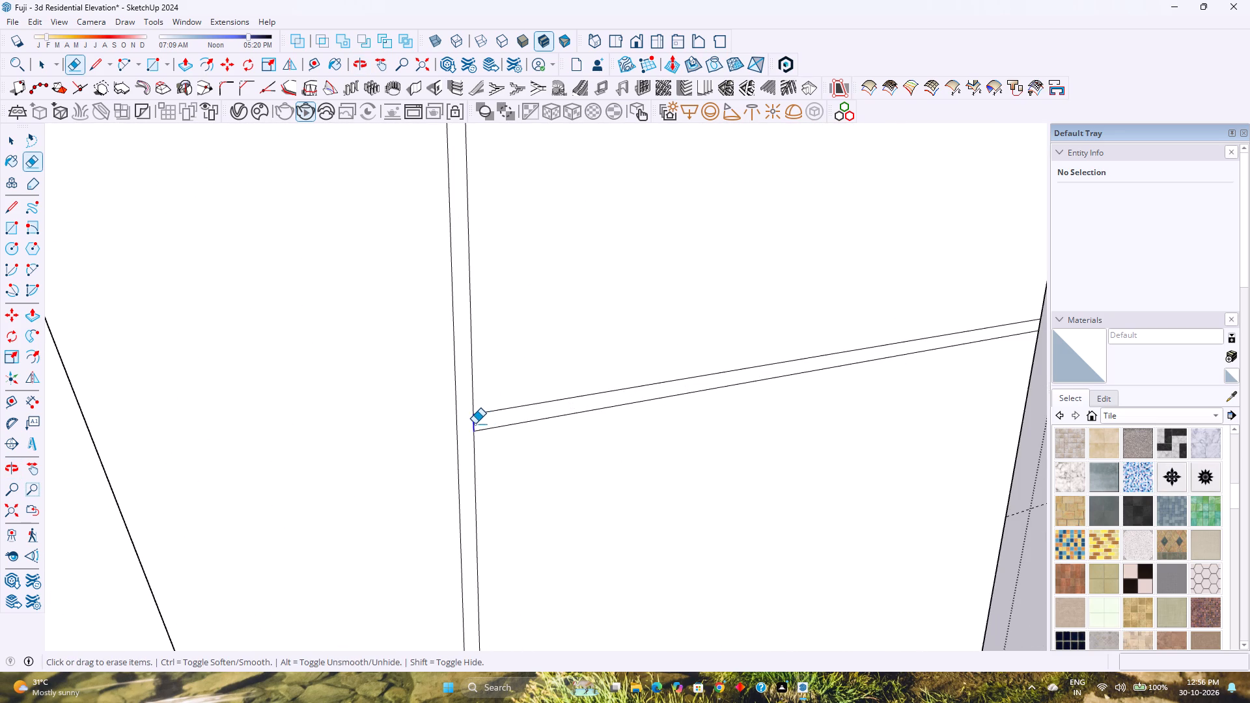
Push/Pull the connected groove face around the facade's upper right corner by 0.55".
scroll(478, 417, "down", 8)
middle_click_drag(471, 396, 451, 616, "shift")
scroll(458, 455, "down", 8)
middle_click_drag(449, 450, 460, 523, "shift")
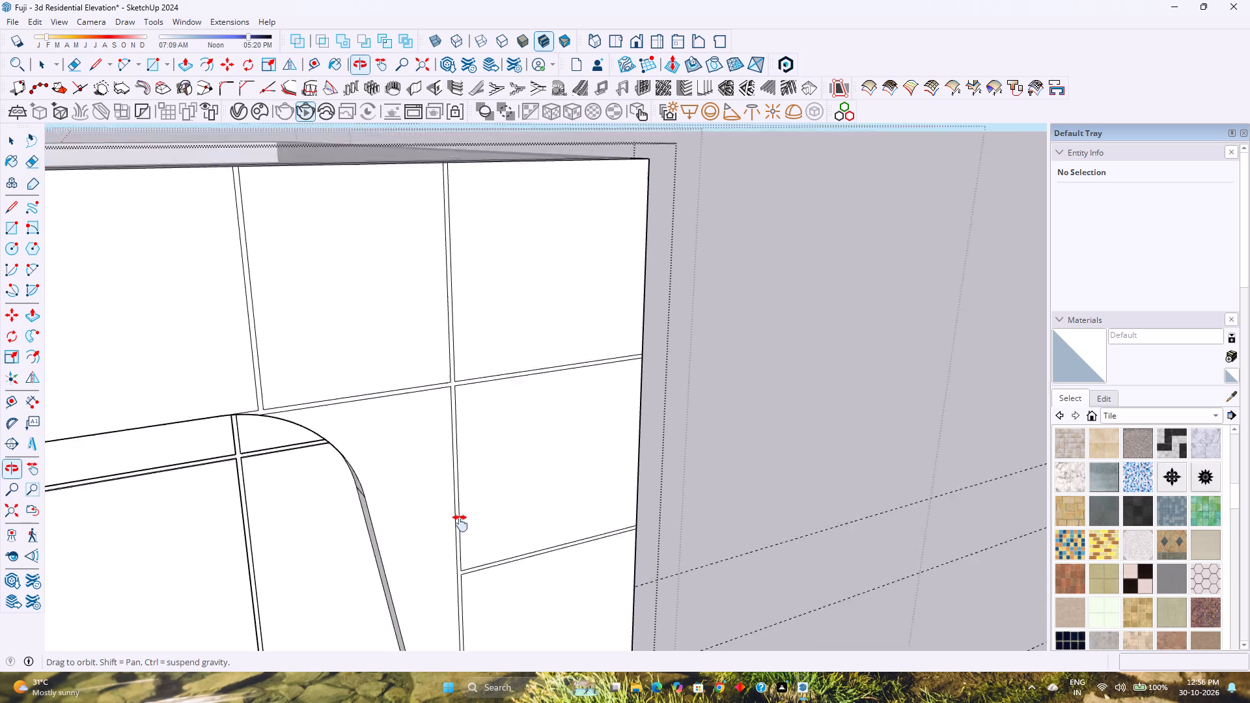
middle_click_drag(460, 523, 458, 594, "shift")
middle_click(458, 596, "shift")
scroll(456, 531, "up", 4)
scroll(456, 531, "down", 7)
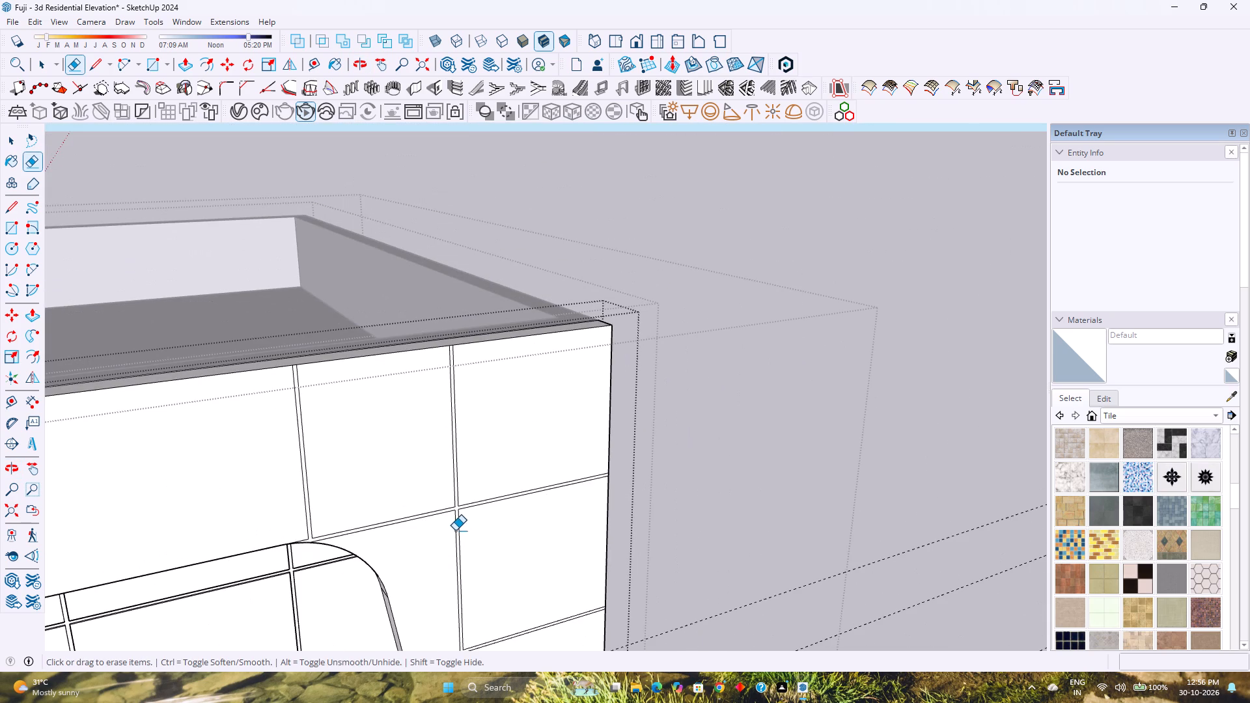
key("p")
scroll(459, 518, "up", 4)
left_click(453, 503)
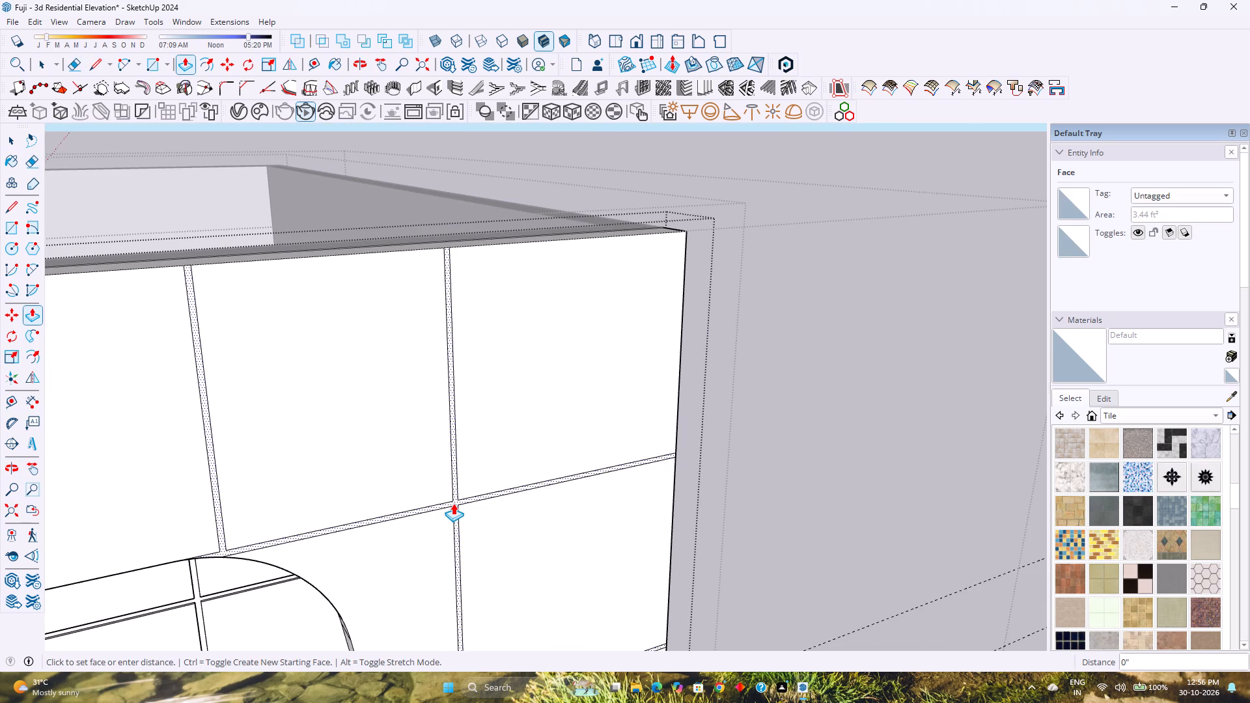
key("0")
key("period")
type("55")
key("Return")
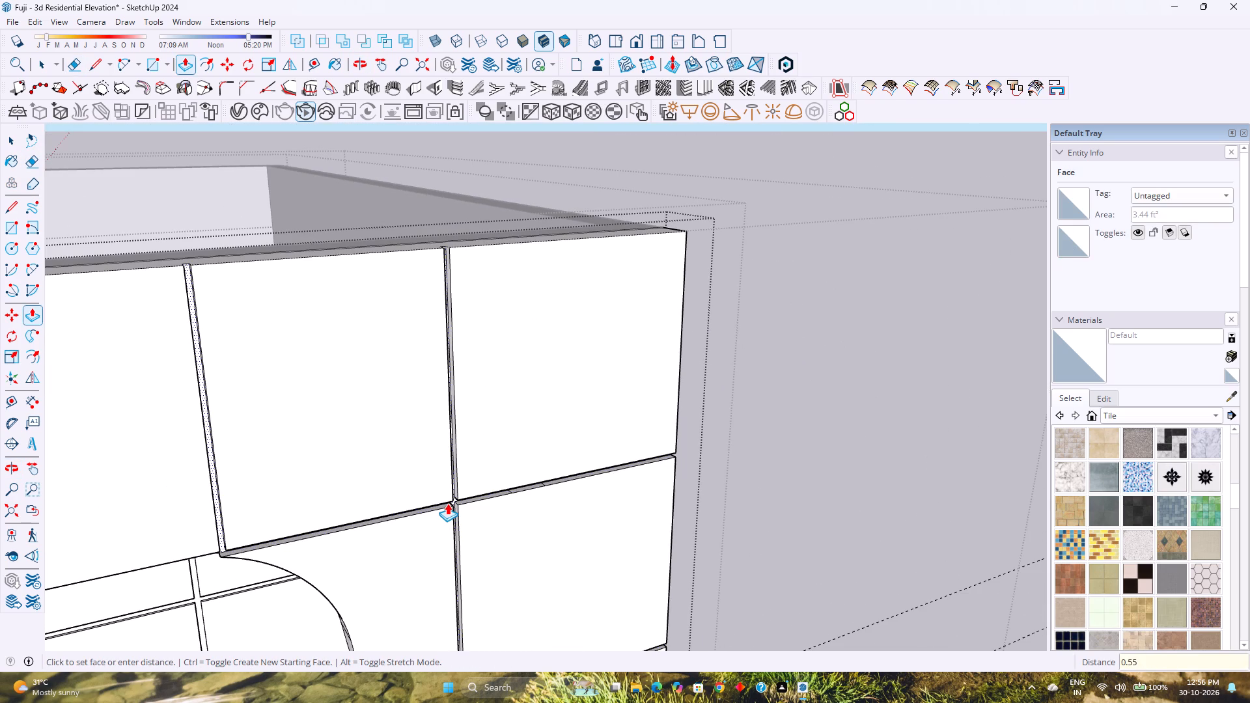
Repeat the 0.55" Push/Pull on the vertical groove above the inner panel's upper left corner and the adjoining groove network.
scroll(447, 503, "down", 5)
scroll(401, 529, "down", 1)
middle_click_drag(361, 542, 611, 460, "shift")
middle_click(615, 459, "shift")
scroll(617, 458, "down", 4)
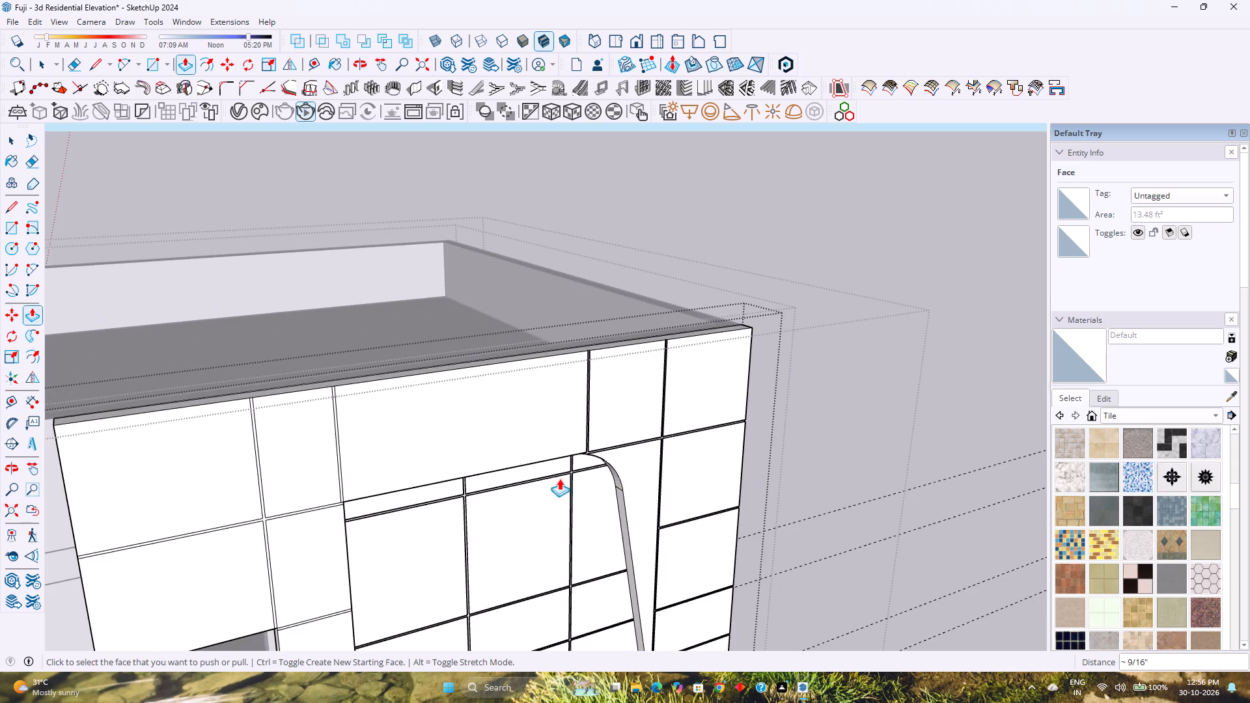
scroll(287, 512, "up", 3)
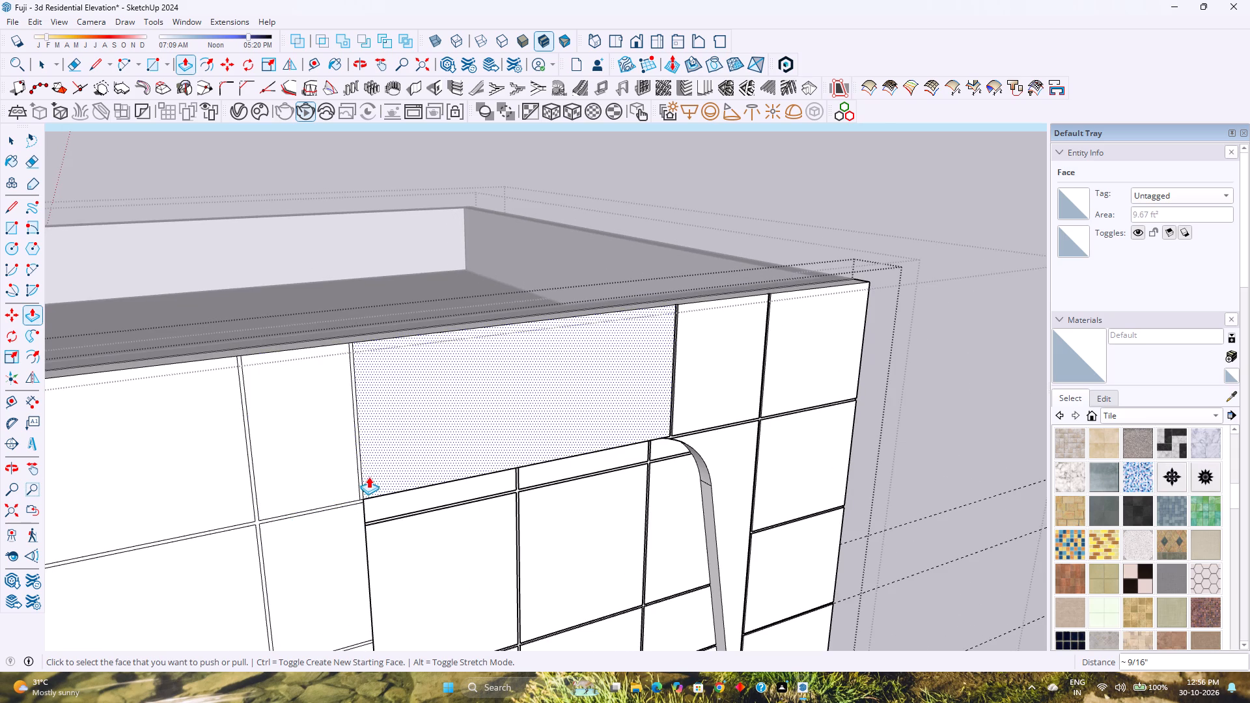
scroll(363, 480, "up", 6)
double_click(356, 487)
scroll(352, 521, "up", 4)
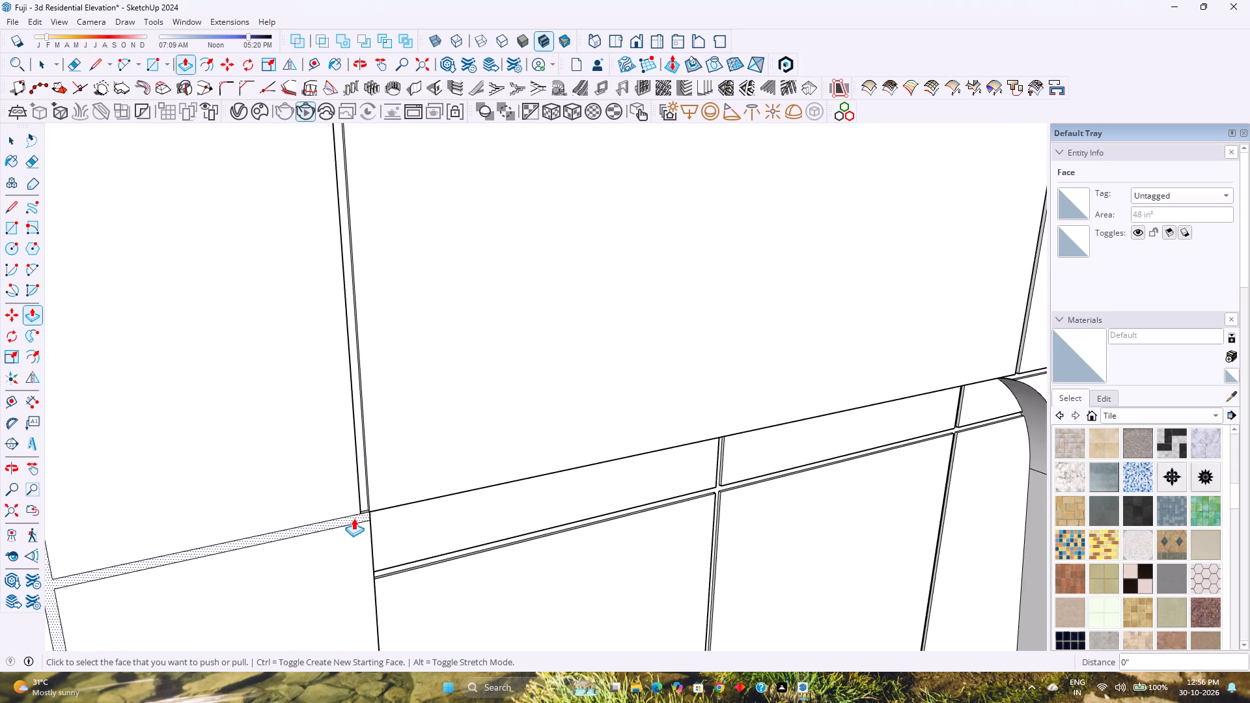
double_click(354, 517)
Erase the leftover edge where the grooves meet at the inner panel's upper left corner.
scroll(359, 516, "up", 4)
key("e")
scroll(369, 503, "up", 4)
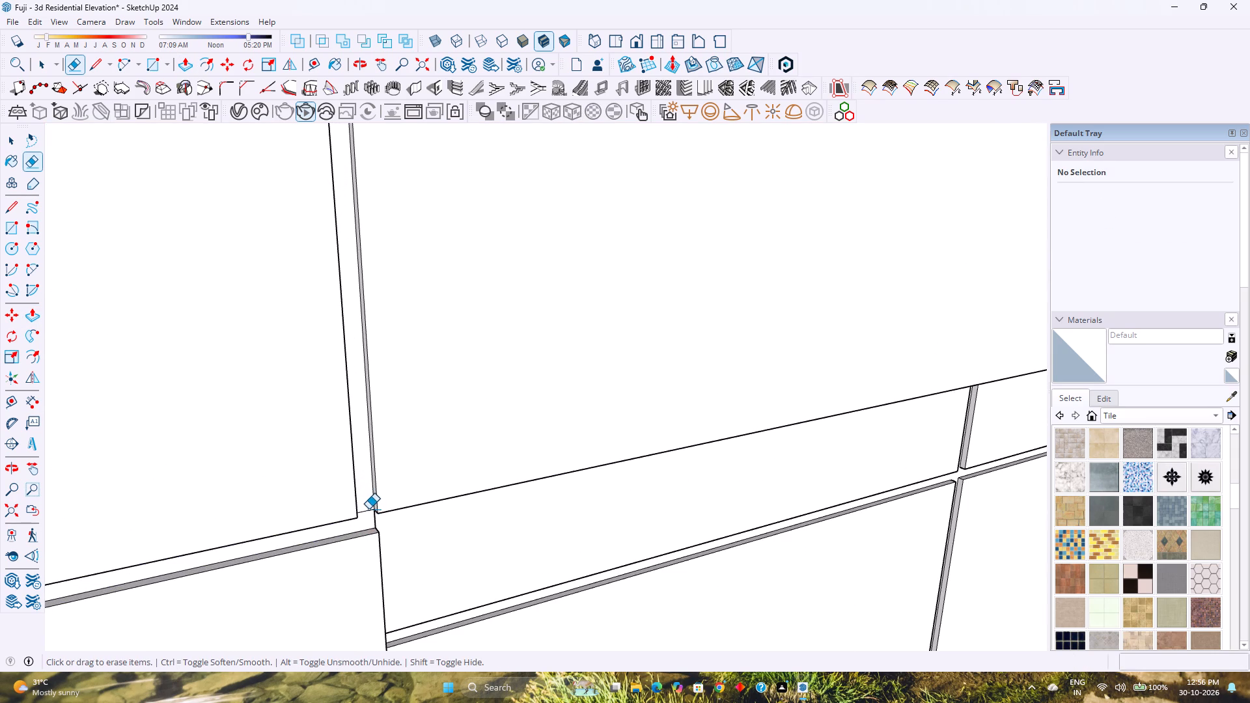
left_click(368, 512)
Repeat the 0.55" Push/Pull on the upper two separate horizontal grooves in the facade's narrow left strip.
scroll(370, 511, "down", 20)
scroll(370, 511, "down", 5)
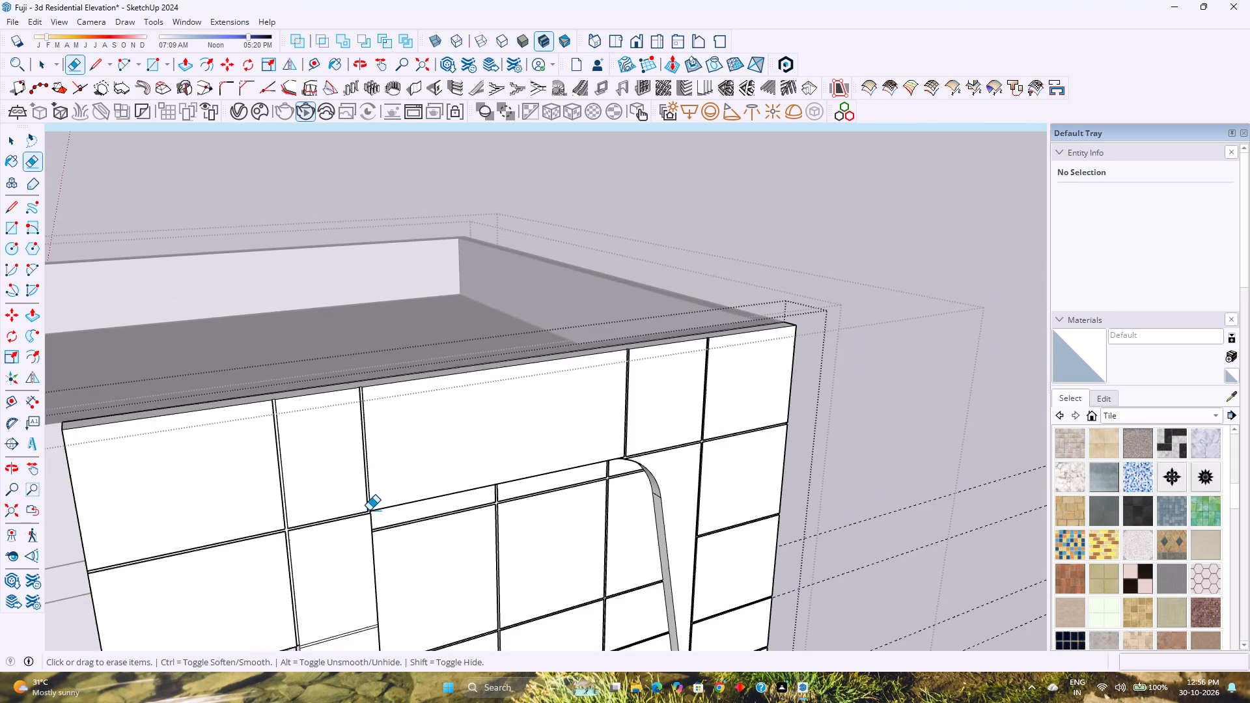
middle_click_drag(355, 542, 400, 479, "shift")
scroll(419, 457, "down", 3)
scroll(387, 558, "up", 16)
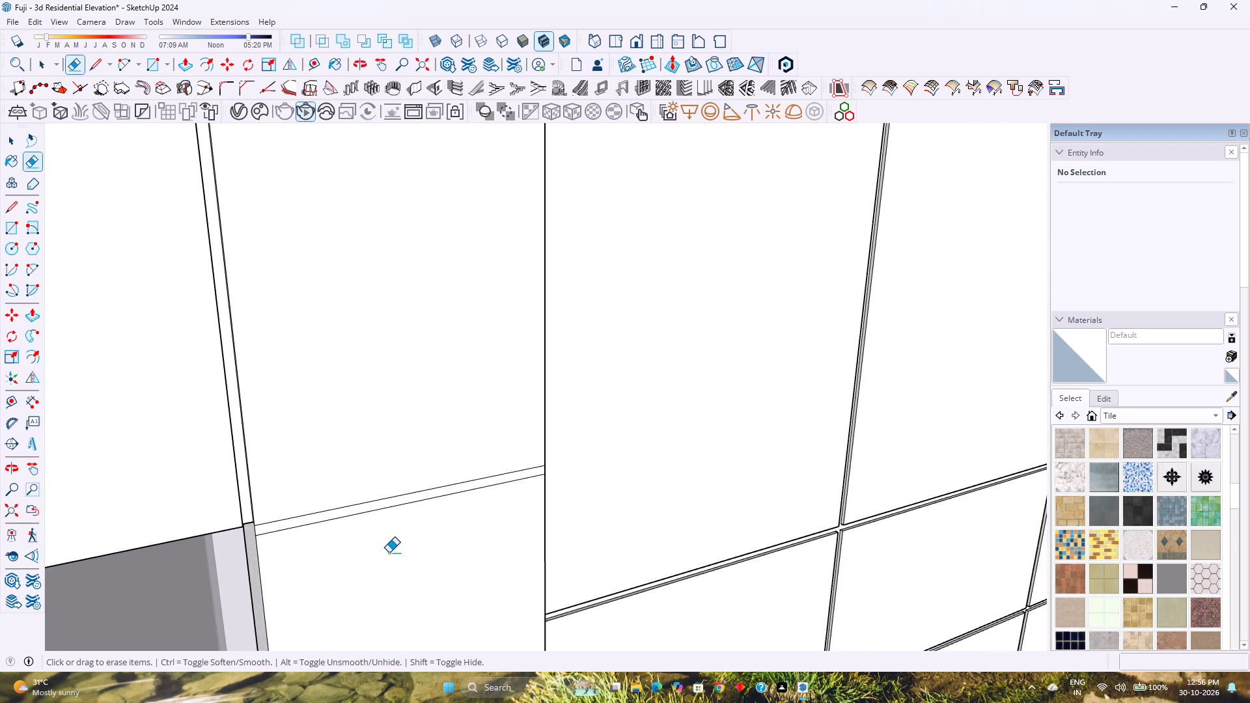
key("p")
scroll(391, 528, "up", 3)
double_click(391, 495)
scroll(391, 495, "down", 2)
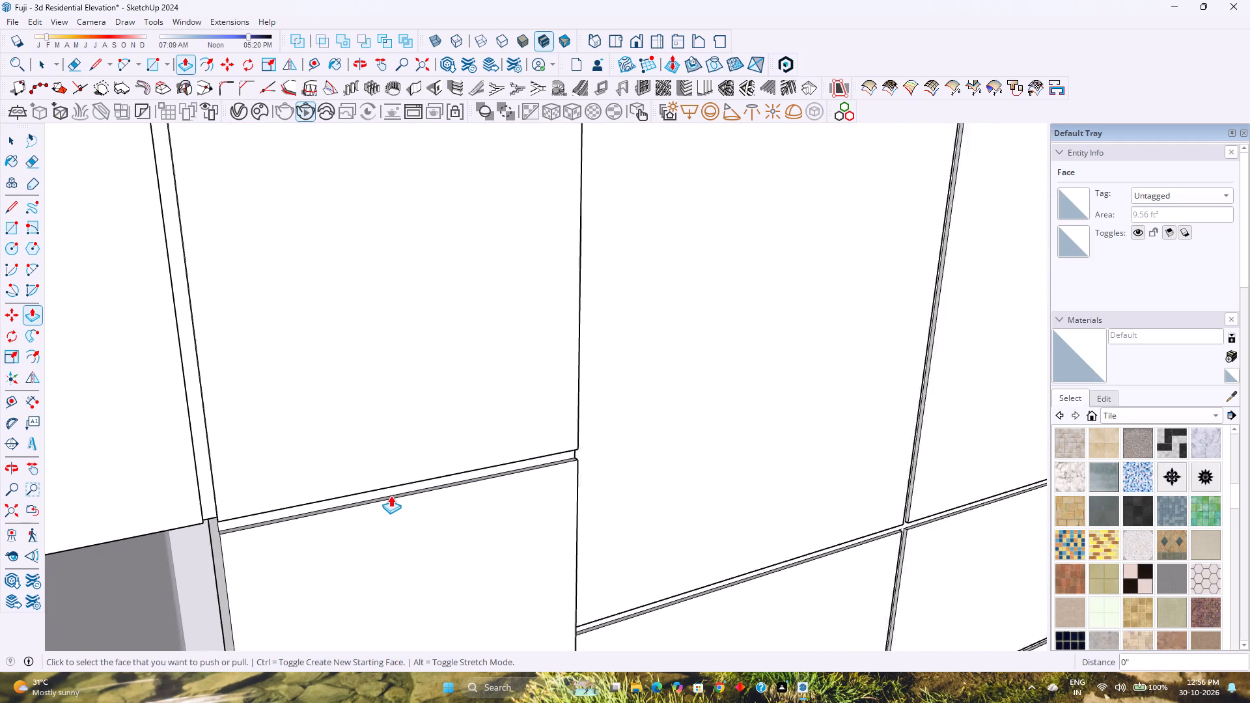
scroll(391, 495, "down", 12)
middle_click_drag(387, 530, 387, 497, "shift")
middle_click(389, 491, "shift")
scroll(411, 439, "down", 9)
middle_click_drag(380, 553, 380, 536, "shift")
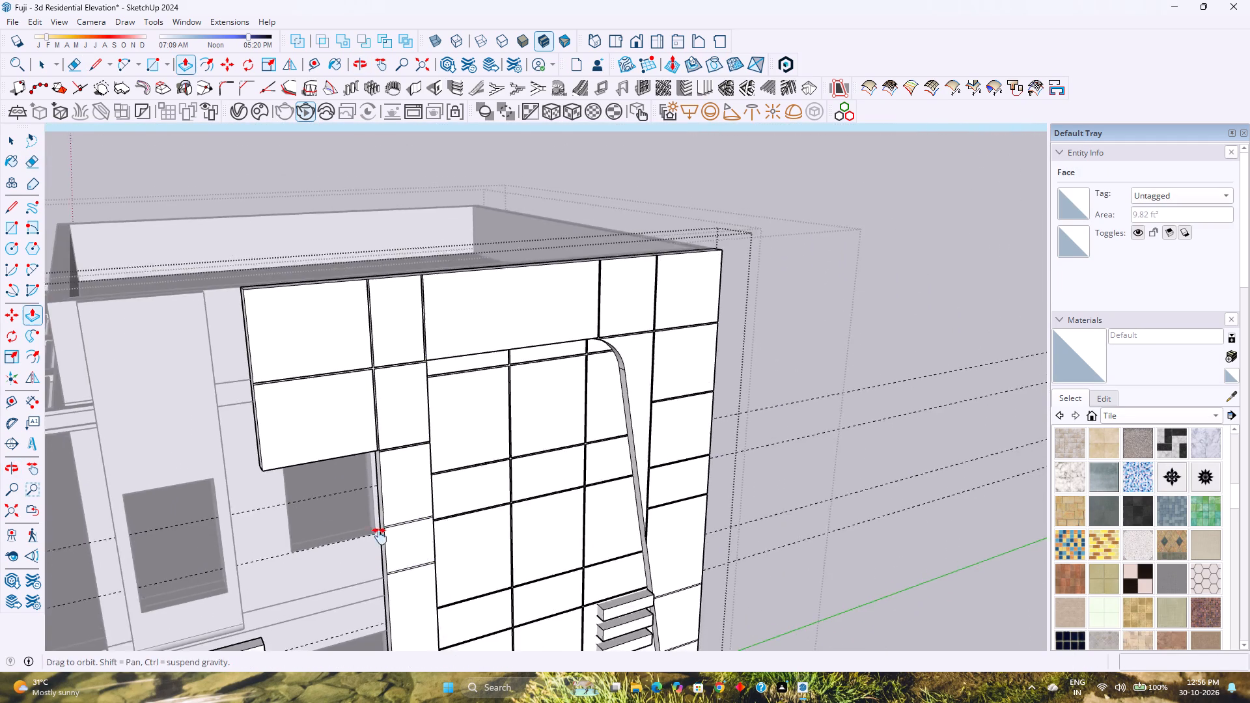
middle_click_drag(380, 536, 415, 471, "shift")
scroll(433, 454, "up", 13)
double_click(408, 436)
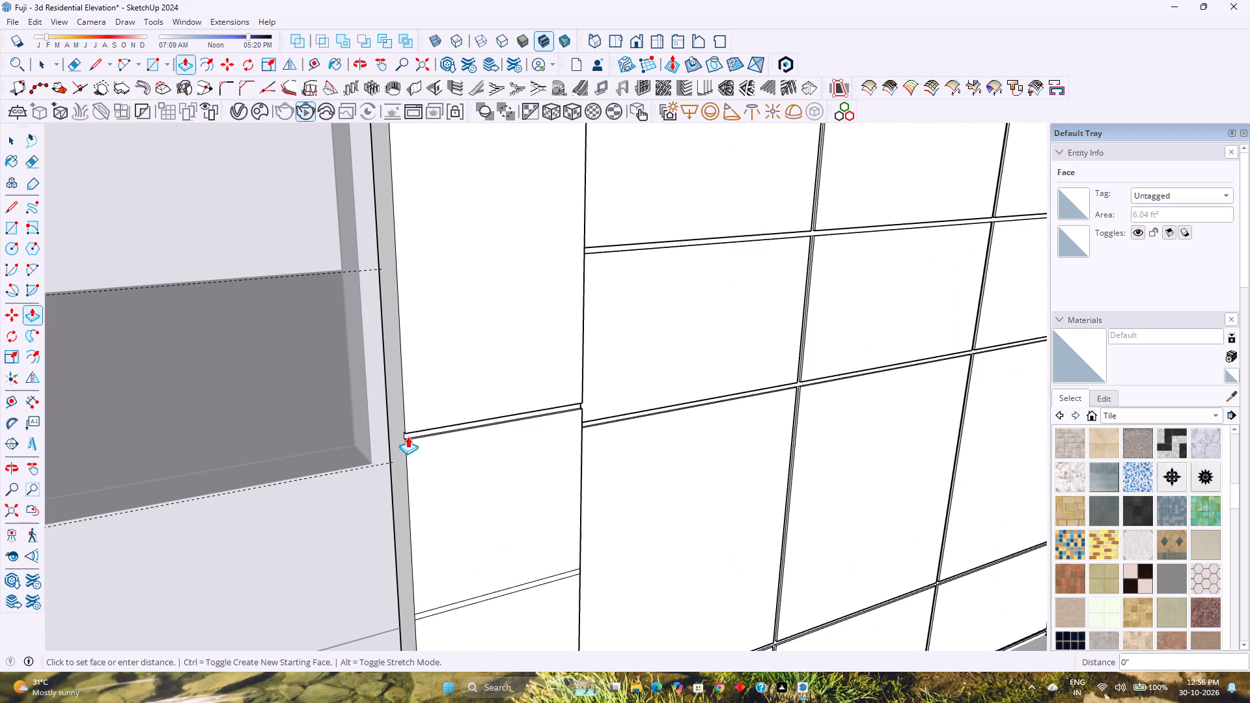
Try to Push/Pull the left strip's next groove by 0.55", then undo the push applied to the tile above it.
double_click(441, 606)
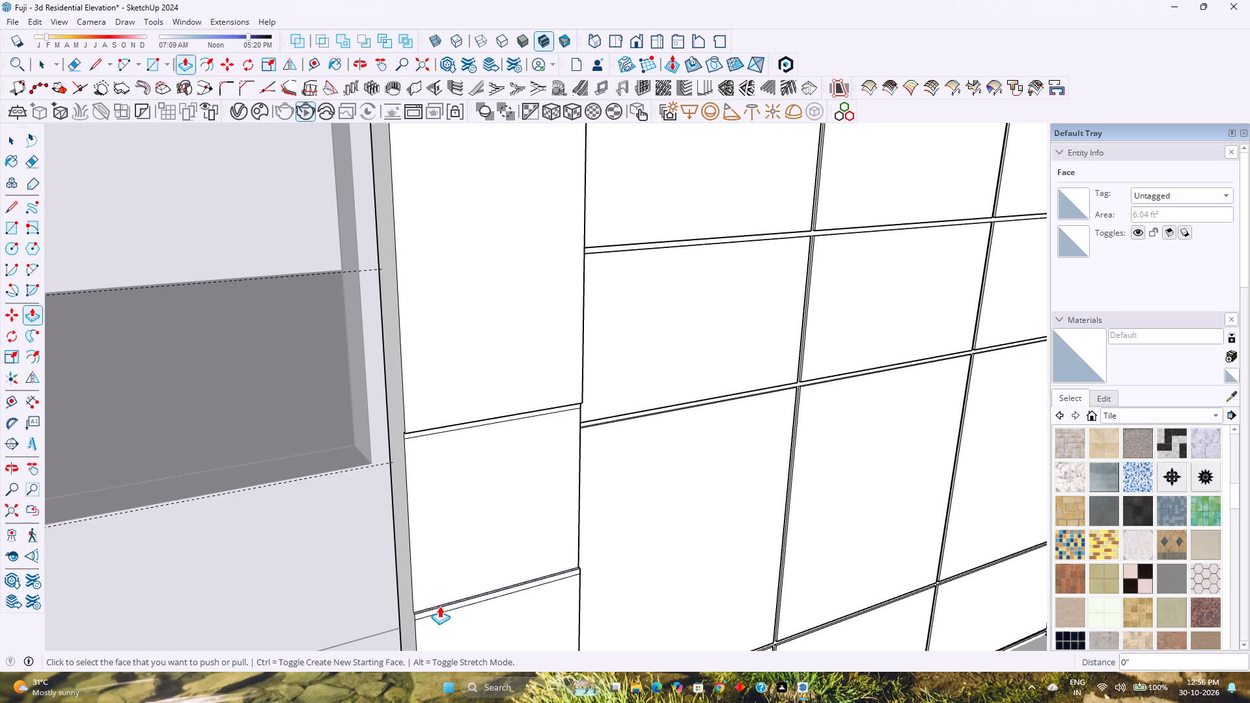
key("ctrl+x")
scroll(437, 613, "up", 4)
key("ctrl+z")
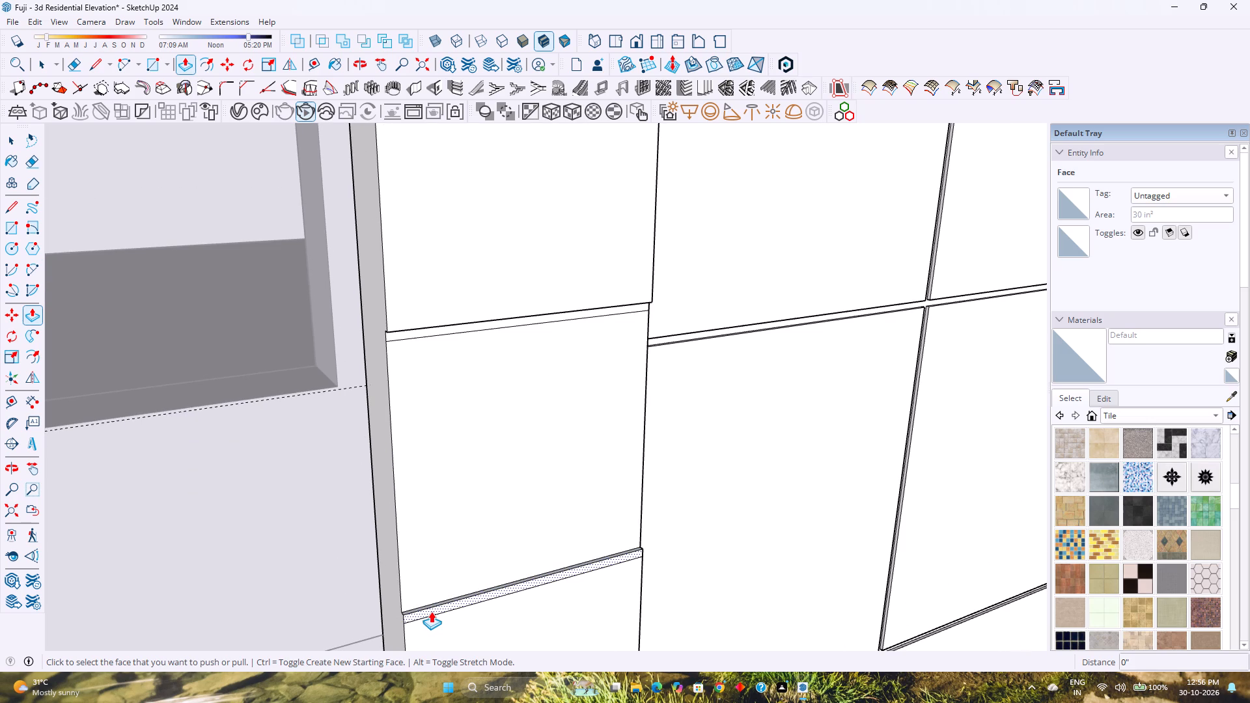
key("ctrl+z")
Repeat the 0.55" Push/Pull on the third separate horizontal groove down the narrow left strip.
scroll(430, 611, "up", 4)
double_click(429, 610)
Repeat the 0.55" Push/Pull on the two lowest horizontal grooves between the slanted edge and the facade's right edge.
scroll(429, 609, "down", 7)
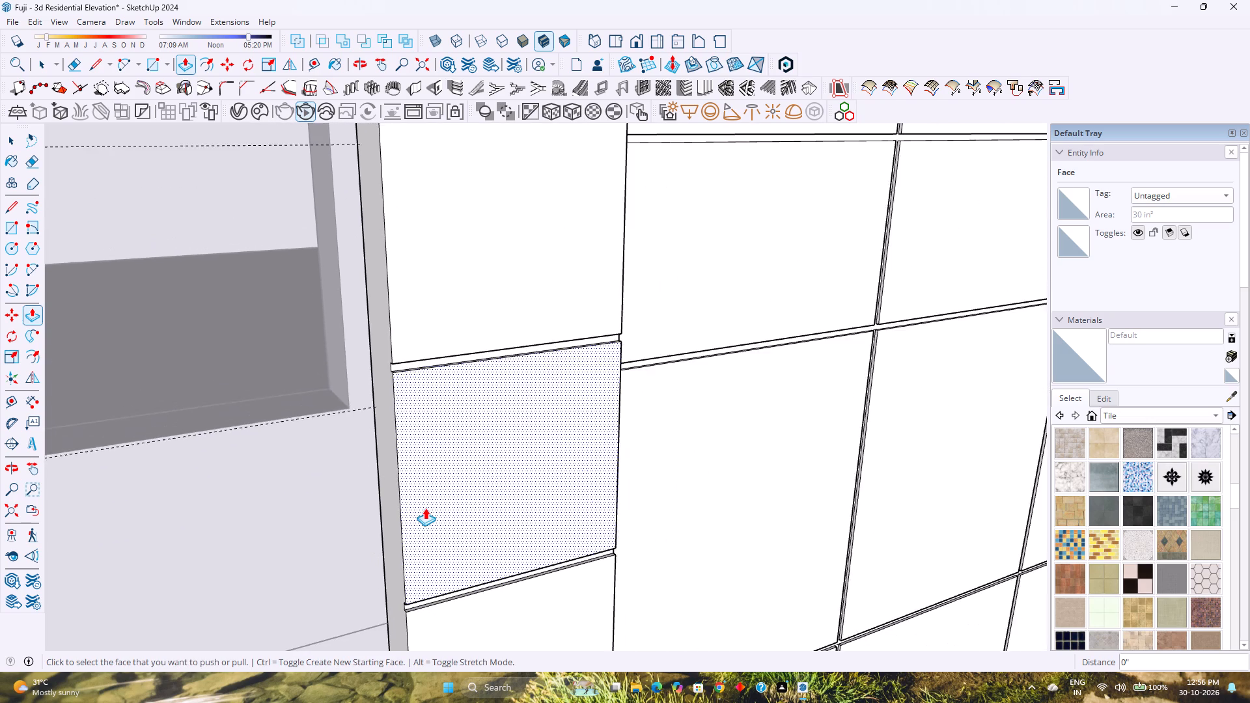
scroll(425, 508, "down", 6)
middle_click_drag(434, 562, 477, 486, "shift")
scroll(499, 454, "down", 6)
middle_click_drag(485, 540, 536, 454, "shift")
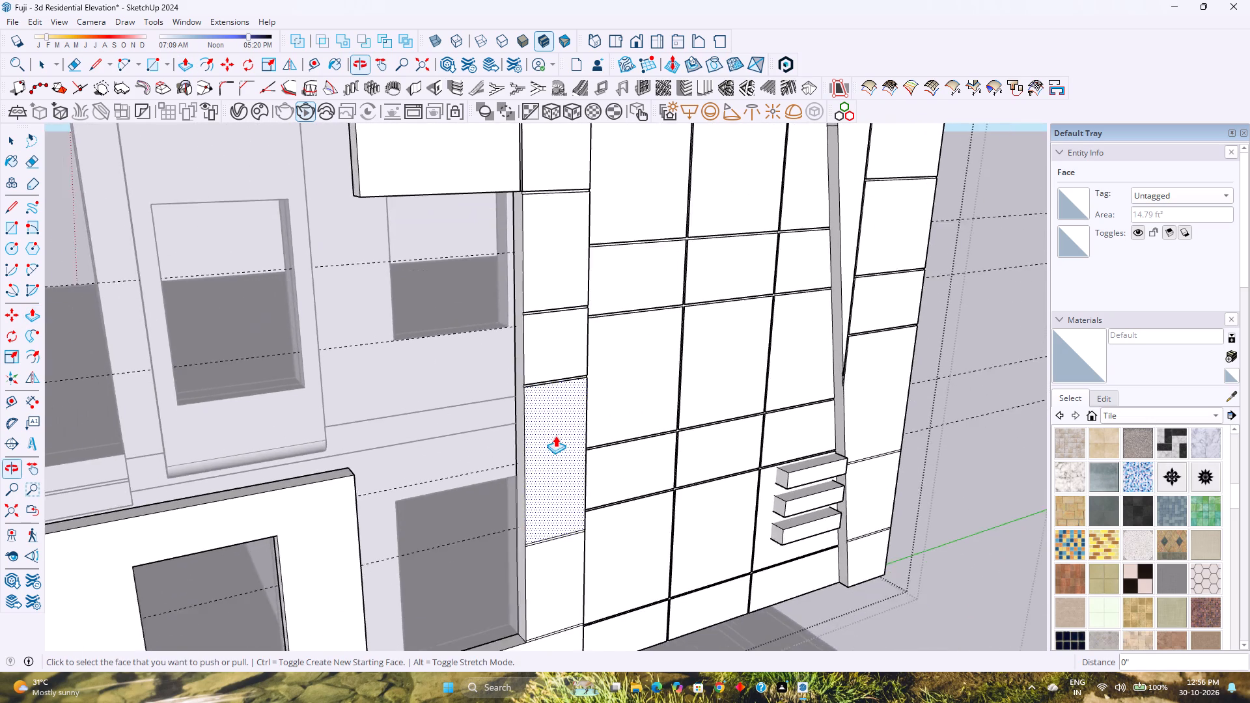
scroll(555, 435, "down", 4)
scroll(797, 447, "up", 15)
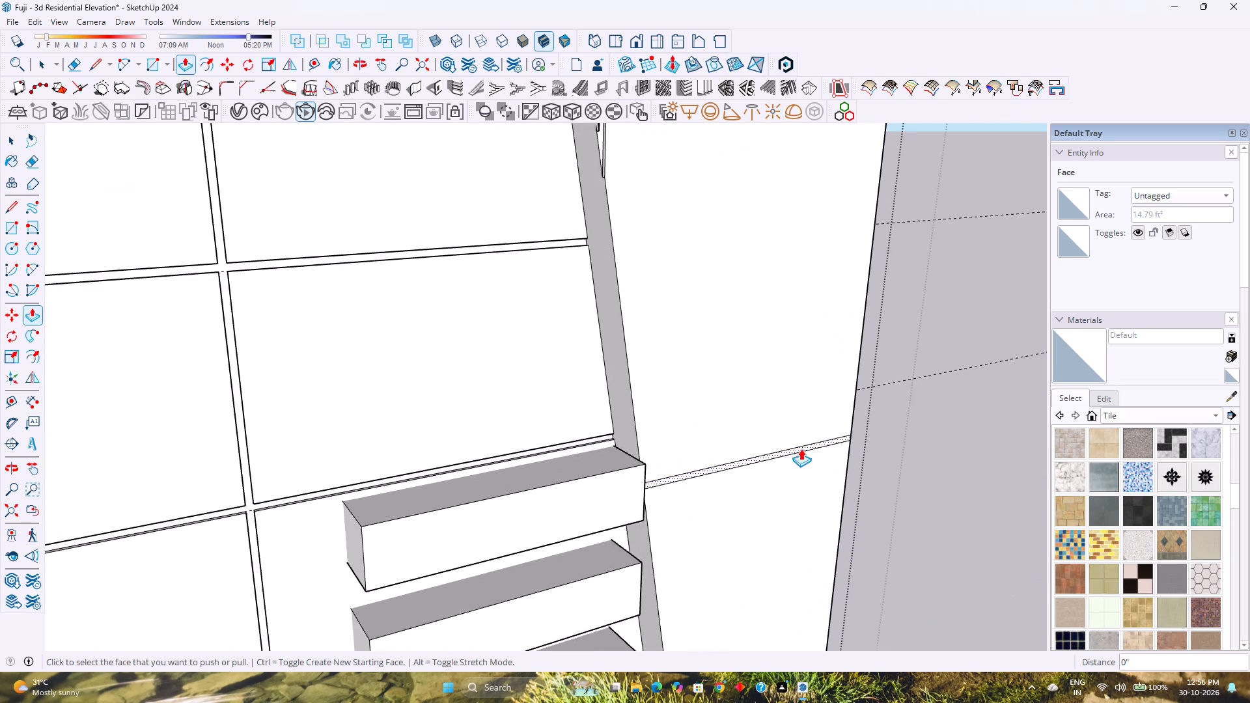
scroll(801, 448, "up", 3)
double_click(801, 448)
scroll(801, 448, "down", 2)
middle_click_drag(791, 531, 680, 456, "shift")
scroll(663, 438, "down", 5)
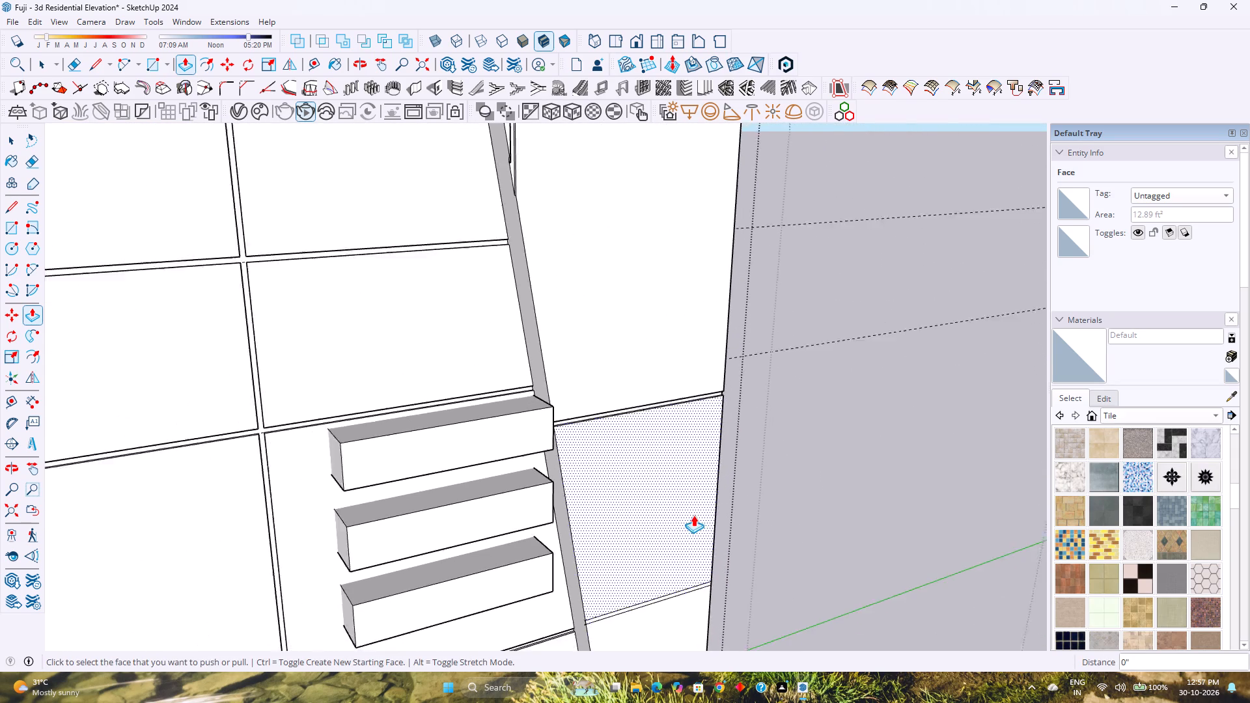
scroll(693, 515, "down", 2)
middle_click_drag(684, 542, 641, 456, "shift")
scroll(617, 498, "up", 5)
double_click(610, 495)
scroll(610, 495, "down", 1)
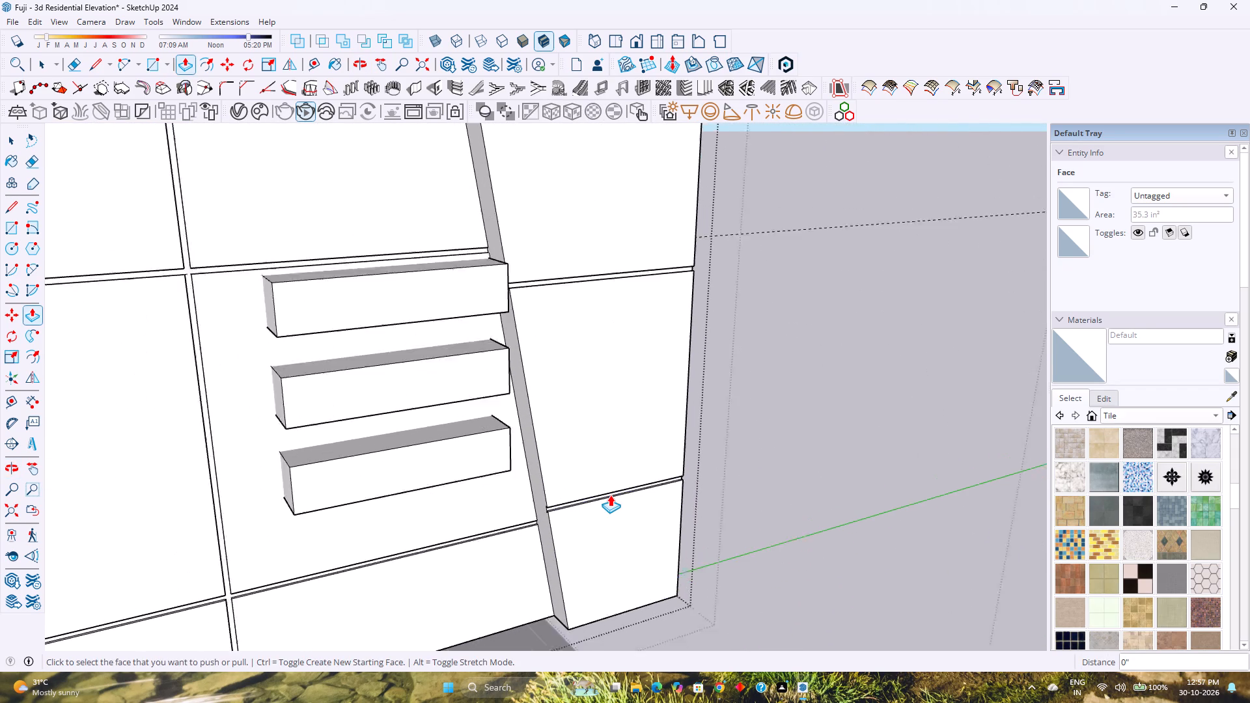
Erase the two short stray edges crossing the slanted edge at the lowest groove near the facade's right side.
scroll(610, 495, "down", 7)
scroll(586, 506, "up", 11)
middle_click_drag(565, 508, 589, 503)
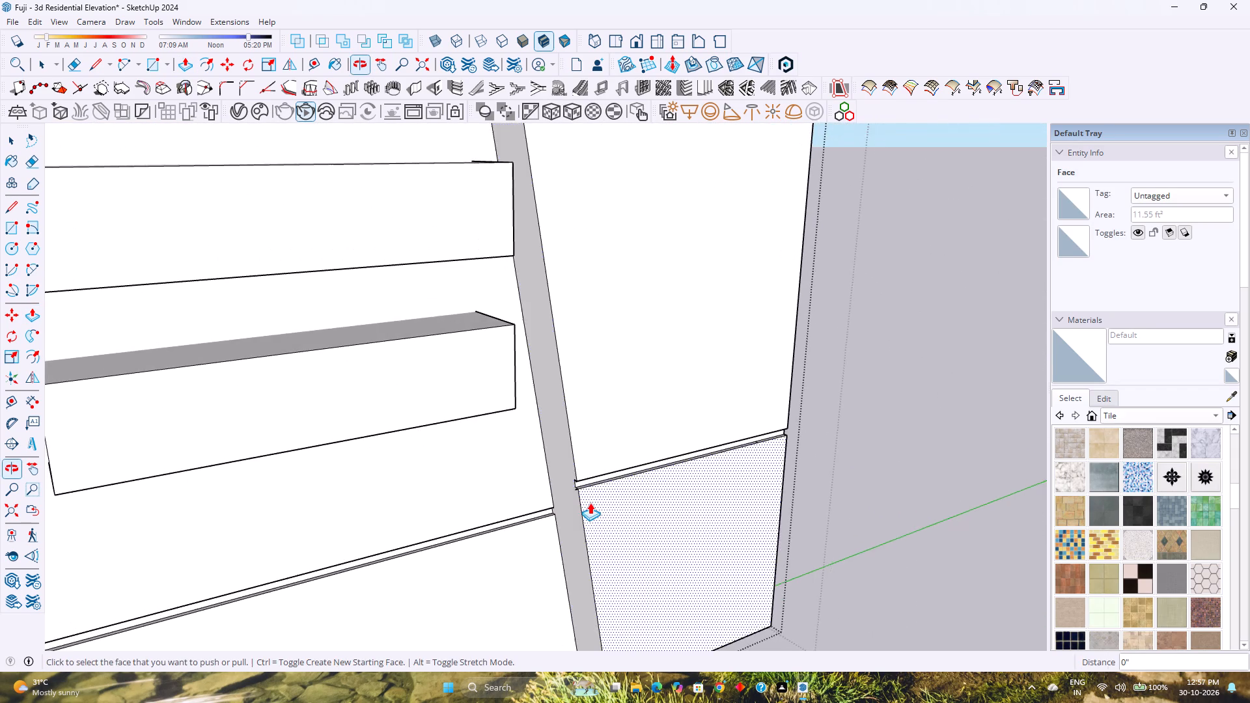
scroll(585, 500, "up", 4)
middle_click_drag(582, 499, 414, 495)
scroll(515, 502, "up", 6)
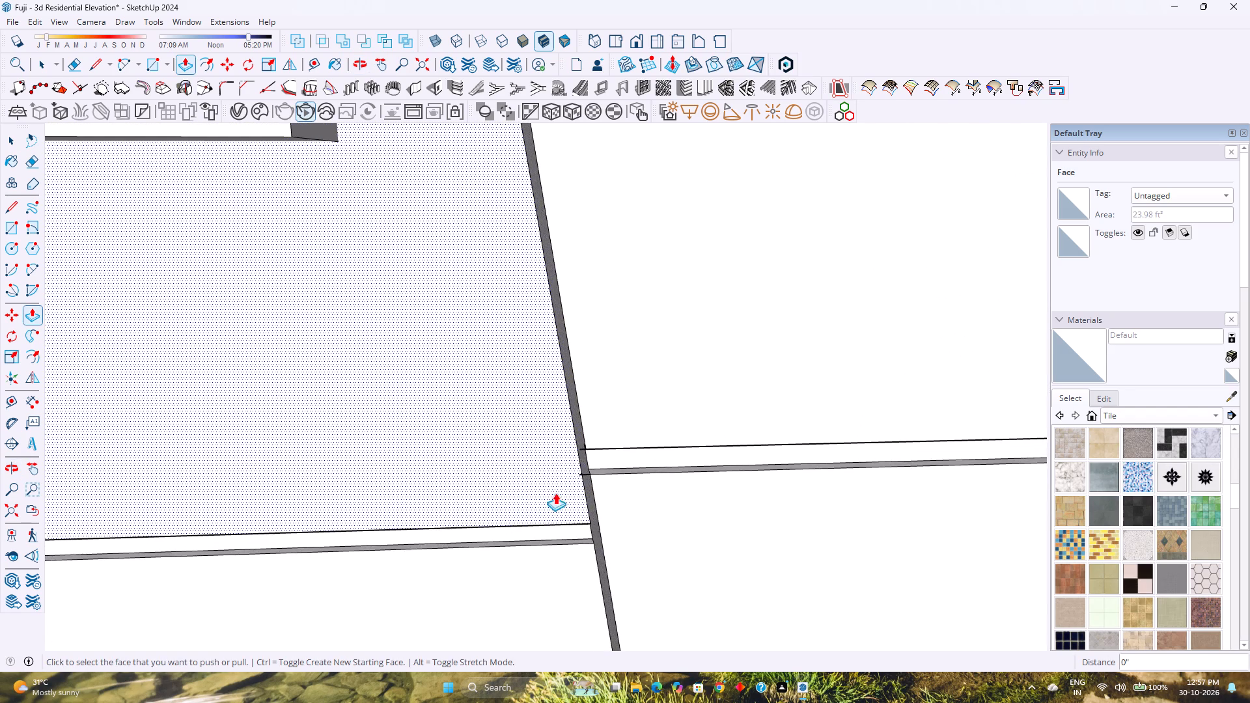
middle_click_drag(580, 491, 505, 475)
middle_click(505, 475)
key("e")
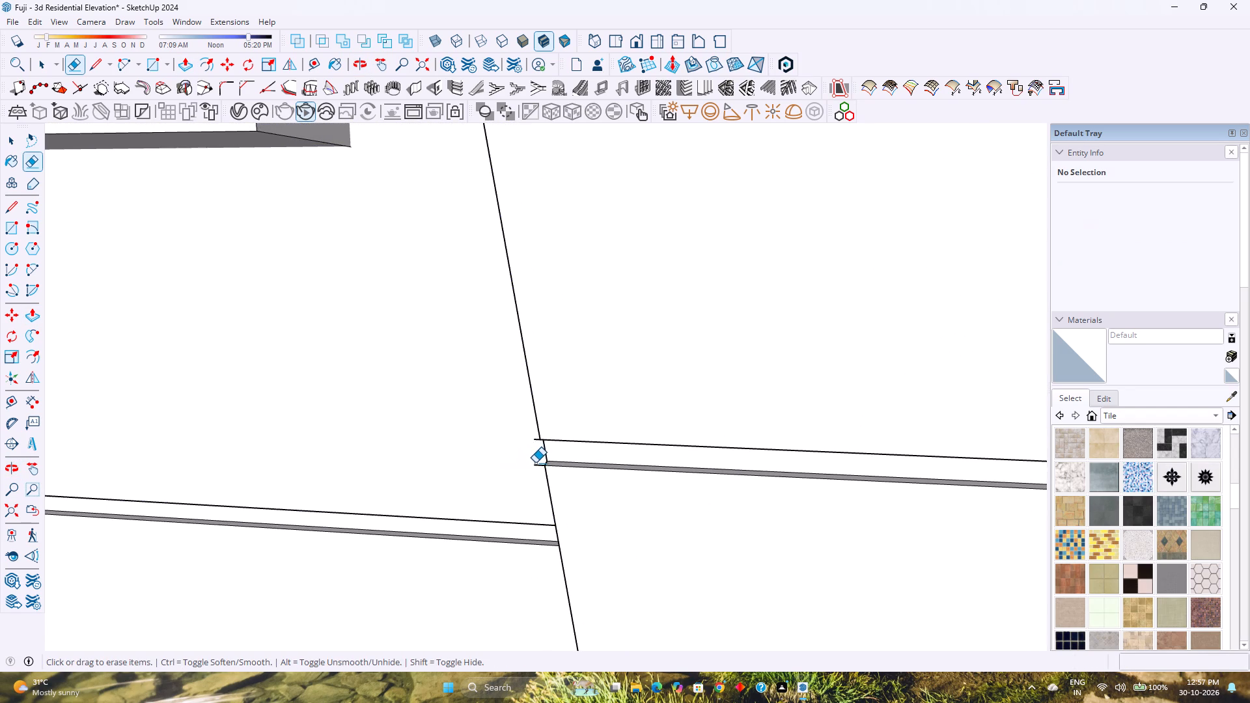
left_click(537, 467)
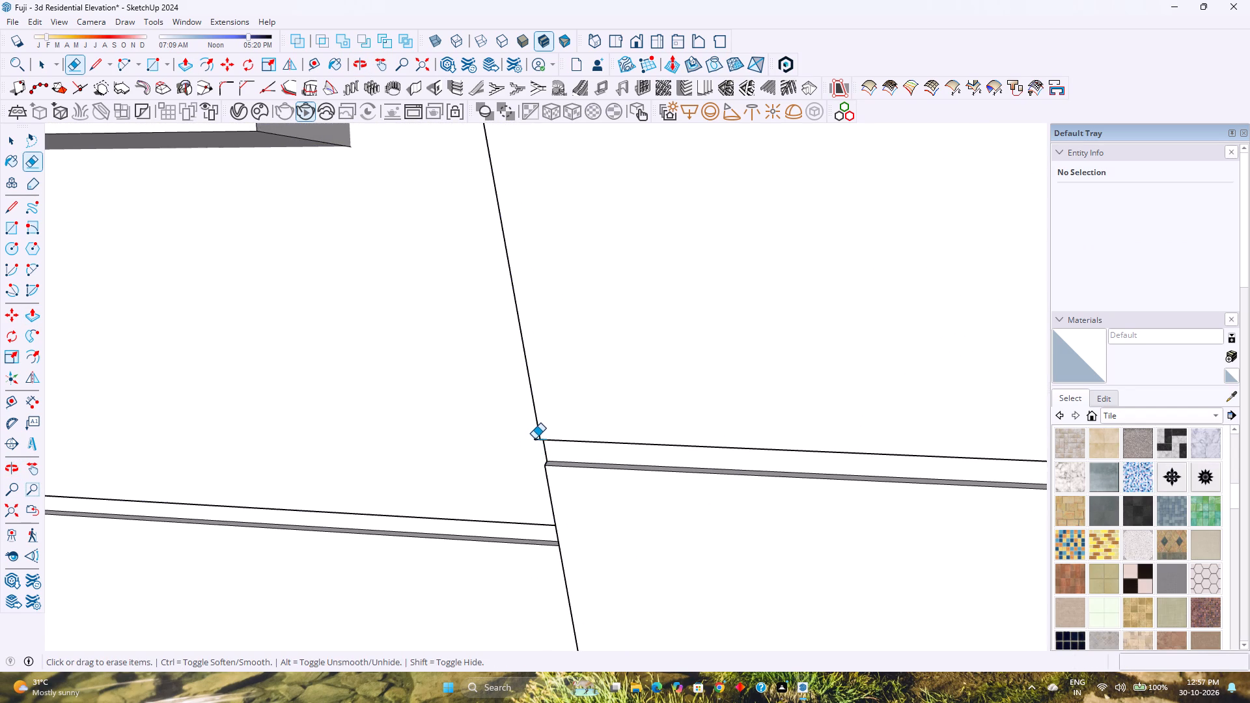
left_click(535, 439)
scroll(499, 469, "down", 8)
key("space")
scroll(499, 469, "down", 9)
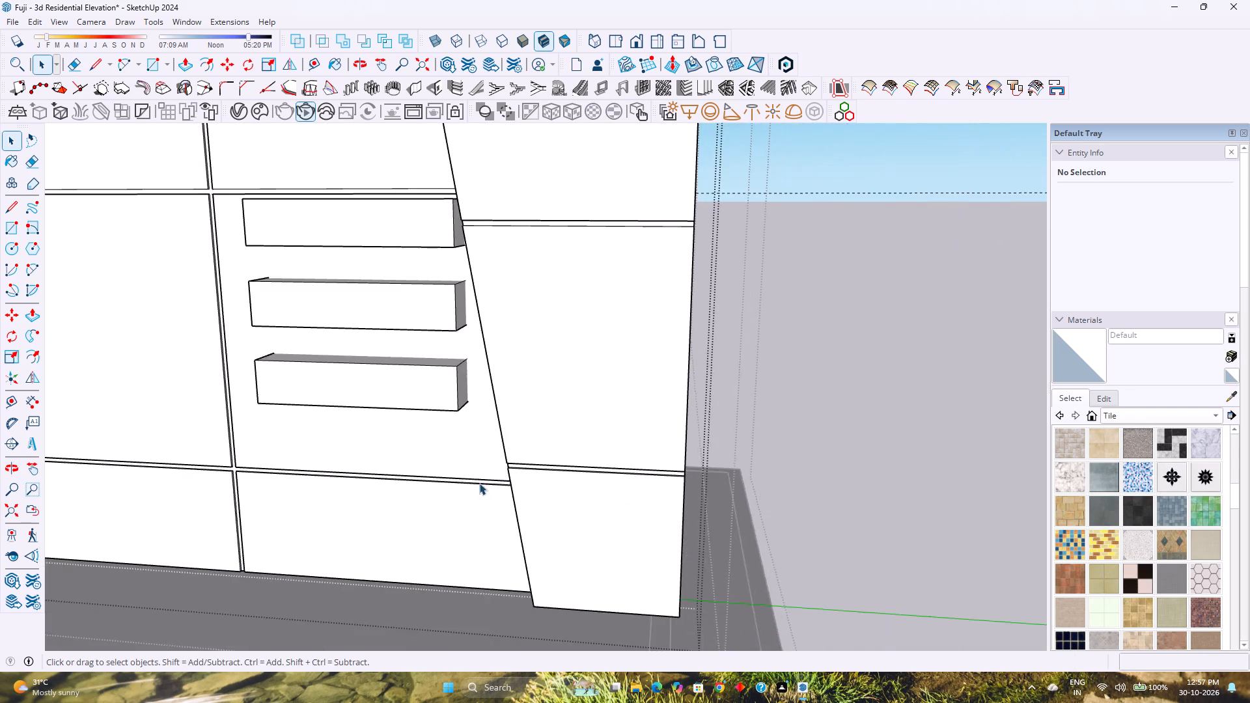
Repeat the 0.55" Push/Pull on the two lowest horizontal grooves in the facade's narrow left strip.
middle_click_drag(480, 483, 649, 472)
scroll(652, 471, "down", 9)
middle_click_drag(533, 492, 798, 510, "shift")
scroll(717, 508, "down", 3)
middle_click_drag(599, 487, 628, 529, "shift")
key("p")
scroll(598, 484, "up", 14)
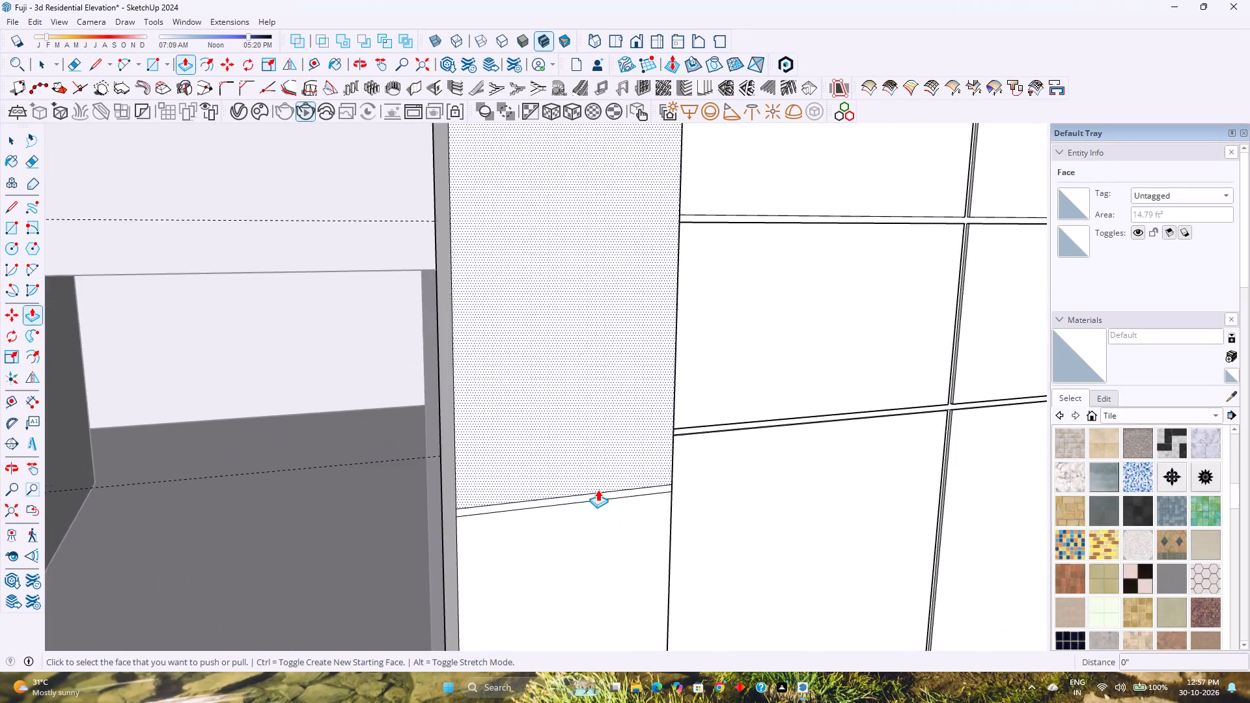
scroll(598, 489, "up", 2)
double_click(589, 495)
scroll(589, 495, "down", 12)
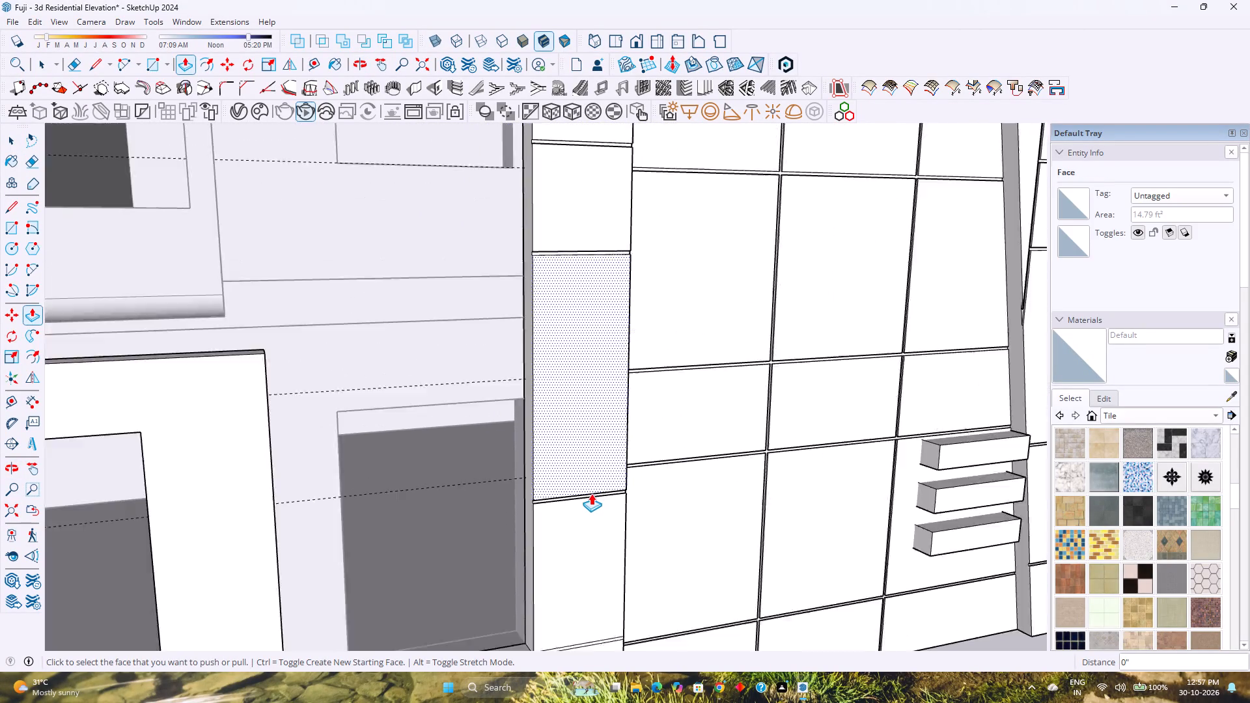
scroll(591, 493, "down", 4)
scroll(590, 621, "up", 16)
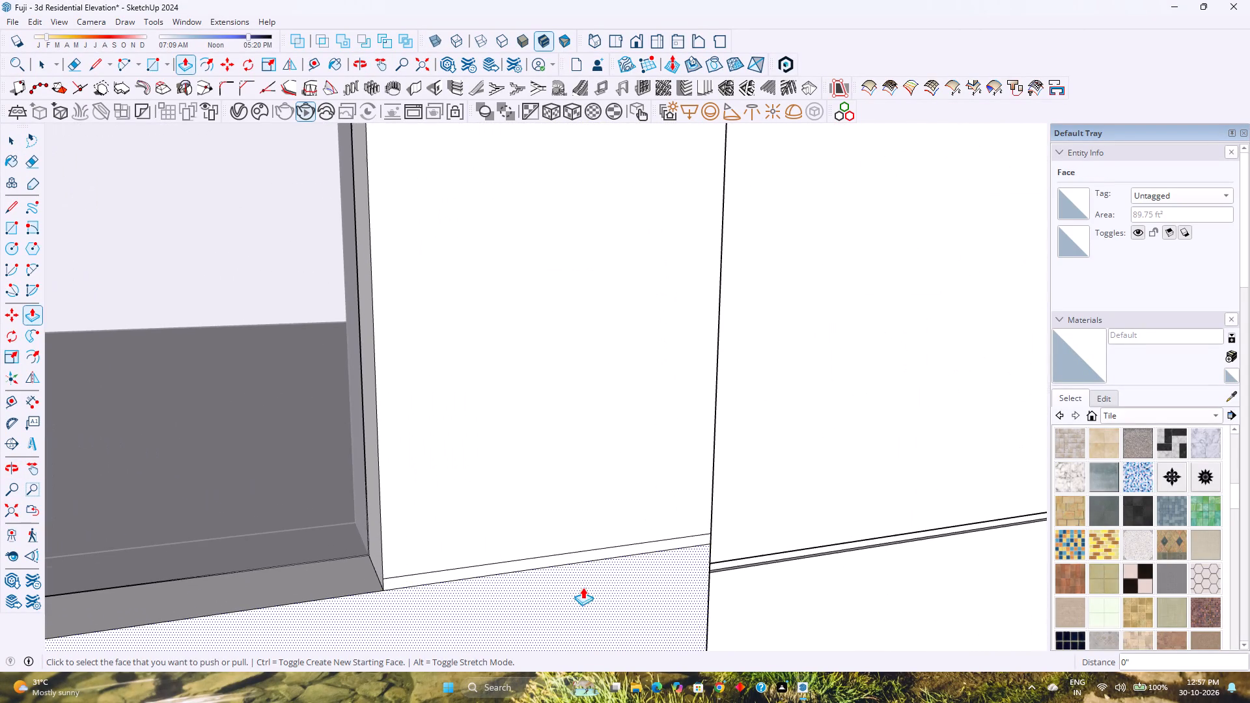
double_click(580, 560)
scroll(580, 560, "down", 9)
key("space")
scroll(581, 558, "down", 2)
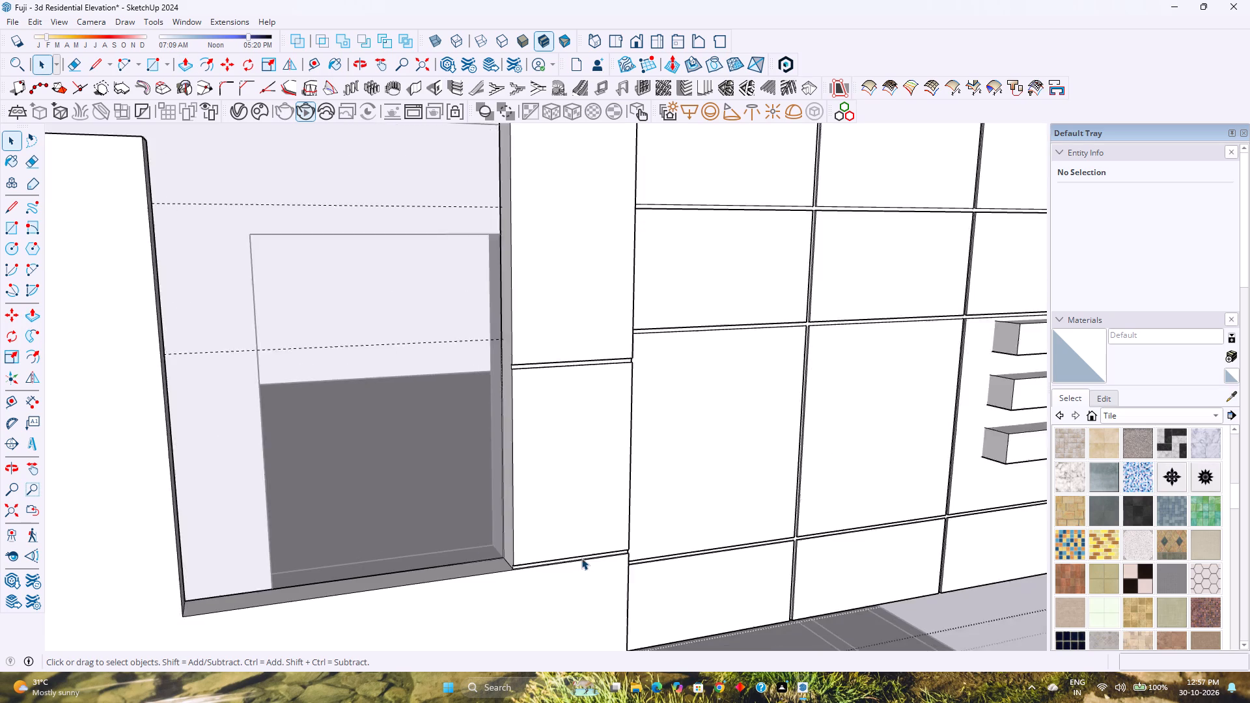
Save the model with the finished facade grooves.
scroll(581, 558, "down", 14)
middle_click_drag(636, 539, 724, 527)
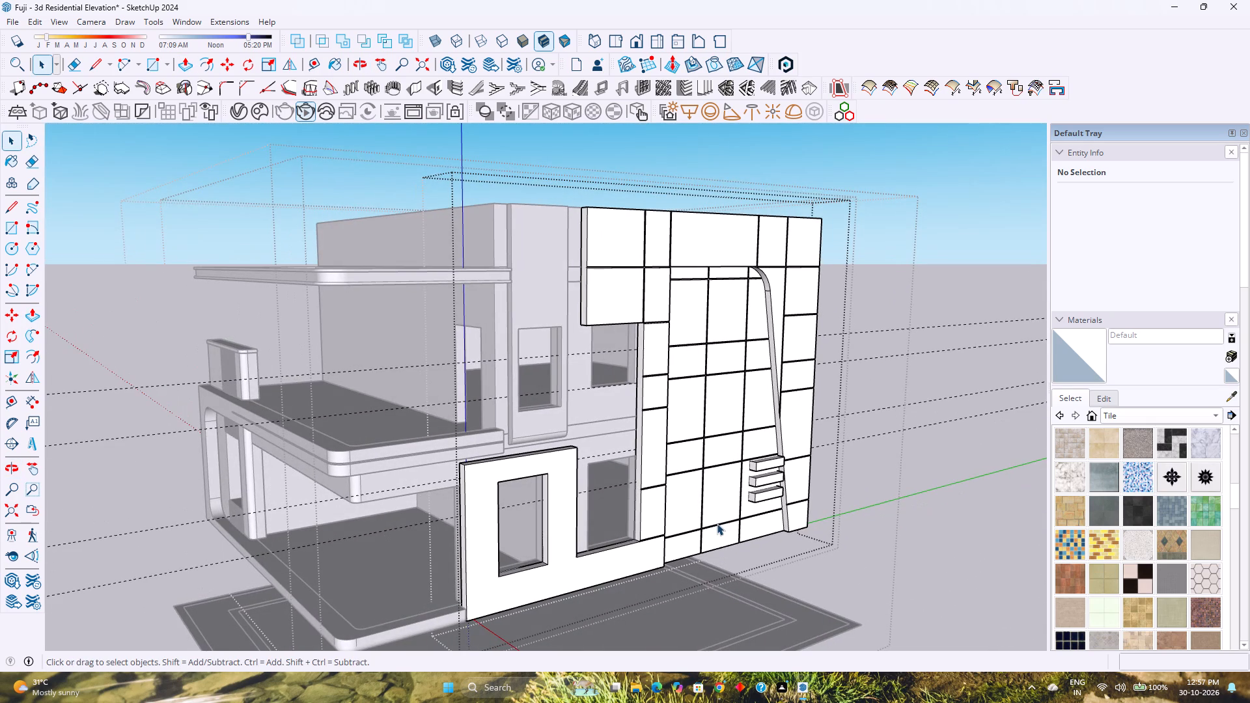
key("ctrl+d")
key("ctrl+s")
Delete all the guide lines from the model.
left_click(39, 26)
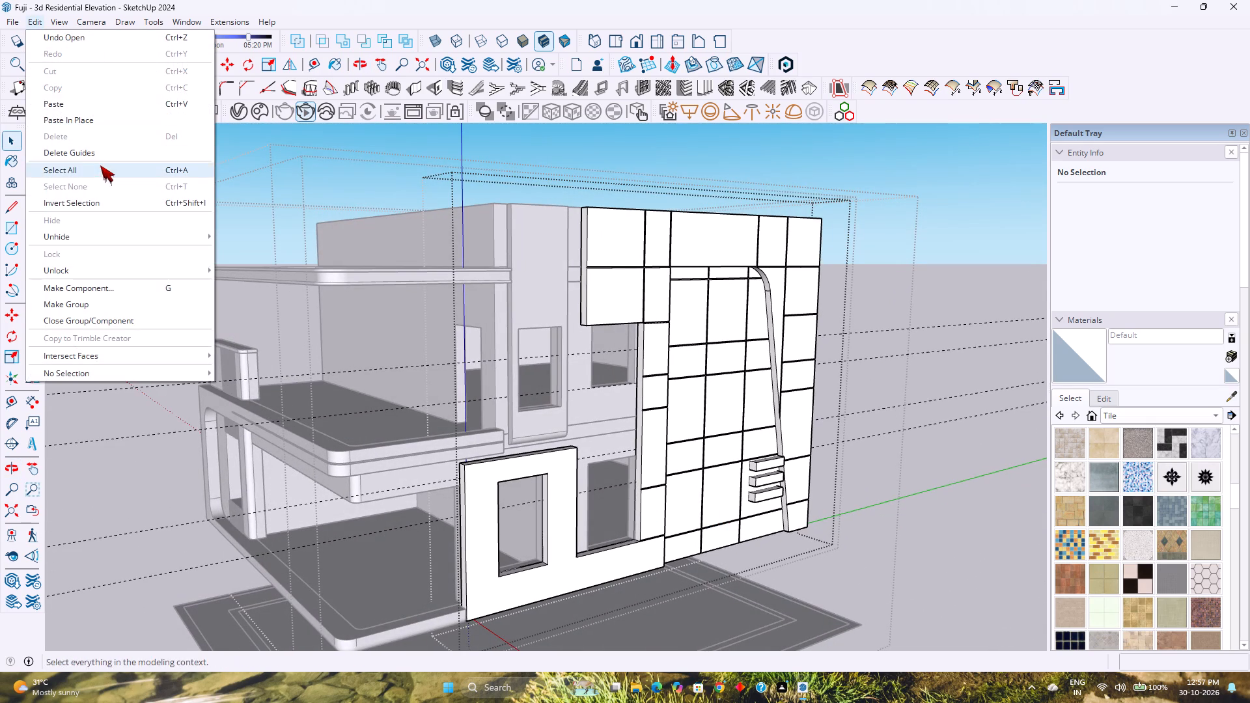
left_click(104, 158)
Exit editing of the facade group to return to the surrounding building geometry.
scroll(394, 330, "down", 4)
middle_click_drag(374, 344, 514, 359)
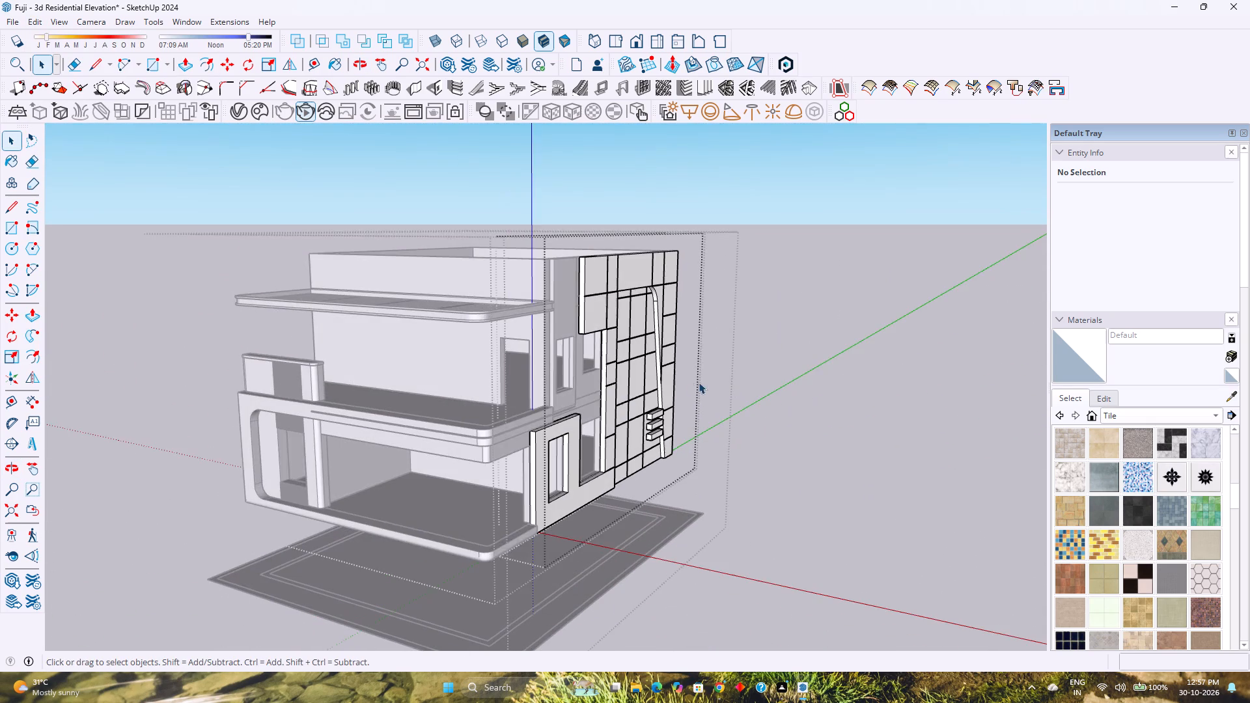
left_click(699, 382)
left_click(753, 385)
Check the whole building from a low front corner view and save the model.
middle_click_drag(573, 393, 669, 462, "shift")
middle_click(669, 462, "shift")
middle_click_drag(630, 464, 569, 360)
middle_click(569, 360)
scroll(602, 383, "up", 3)
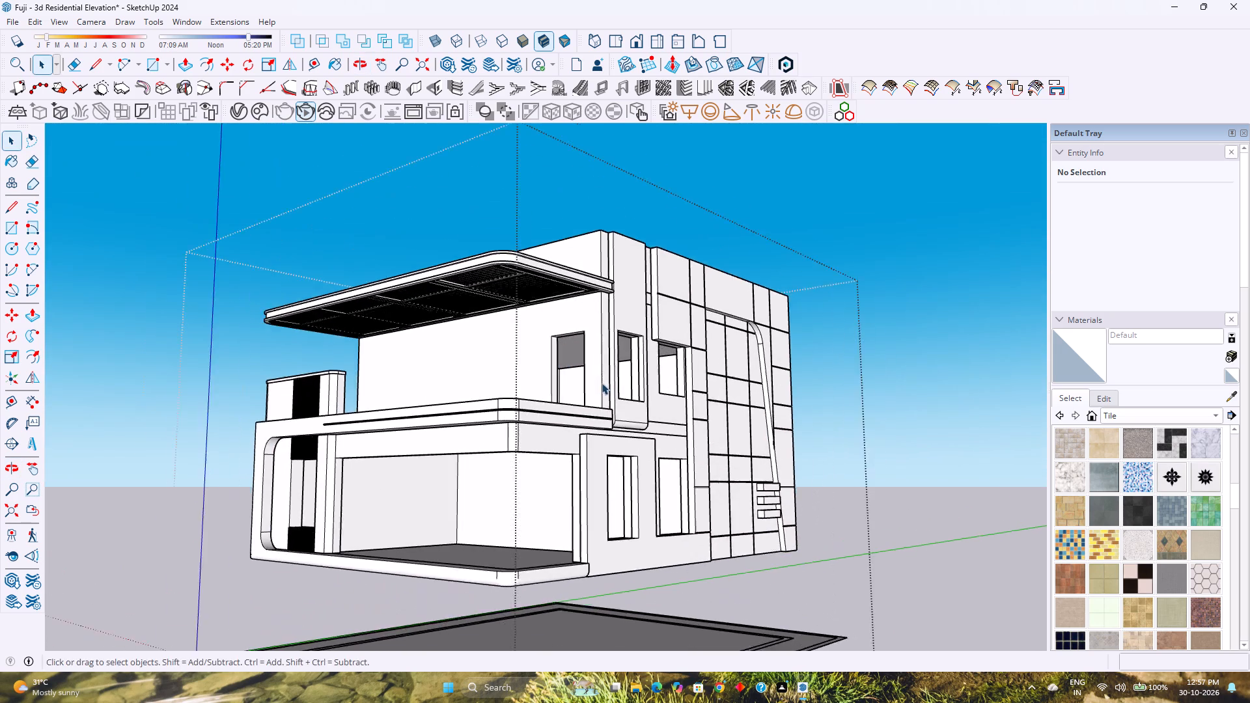
middle_click_drag(602, 383, 631, 404, "shift")
key("ctrl+s")
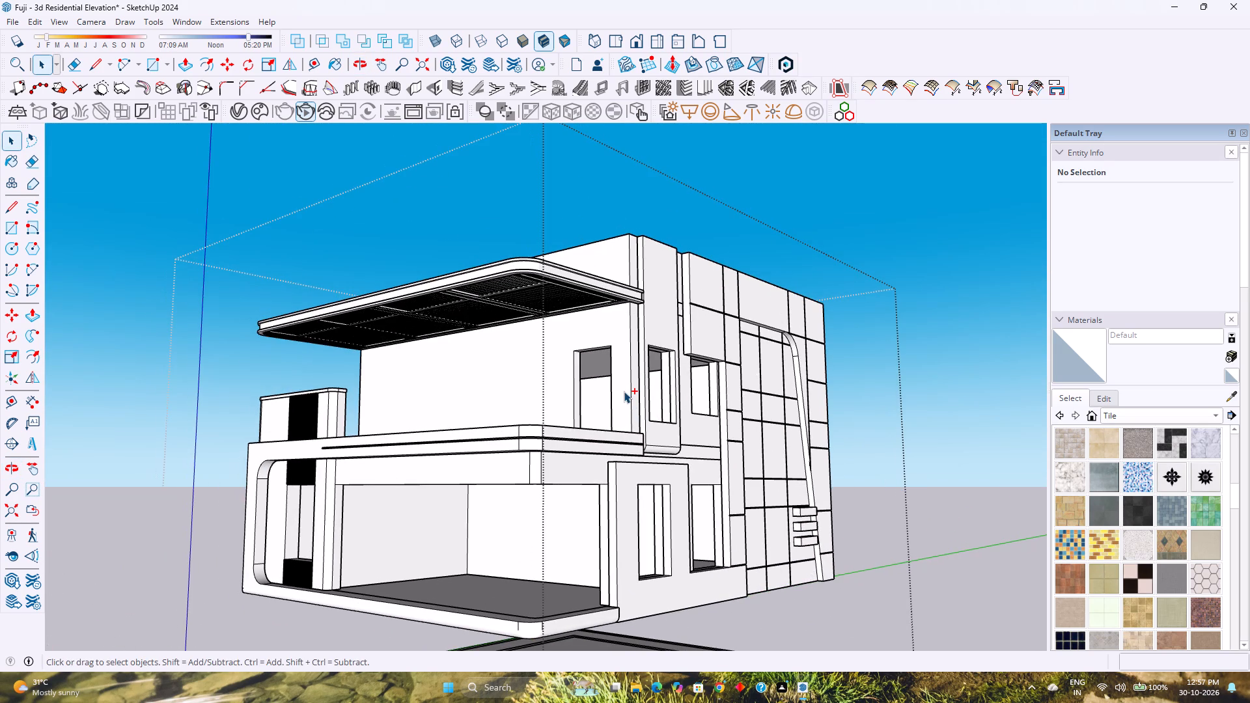
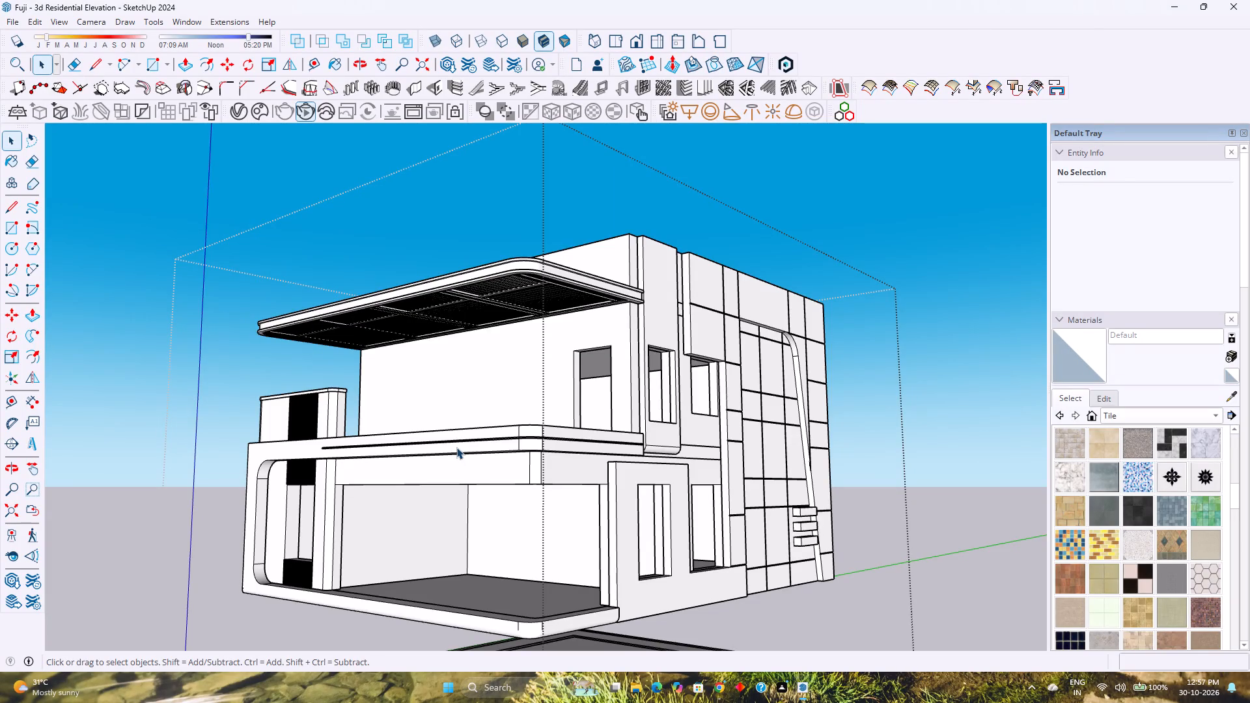
Open the main building group for editing.
left_click(714, 590)
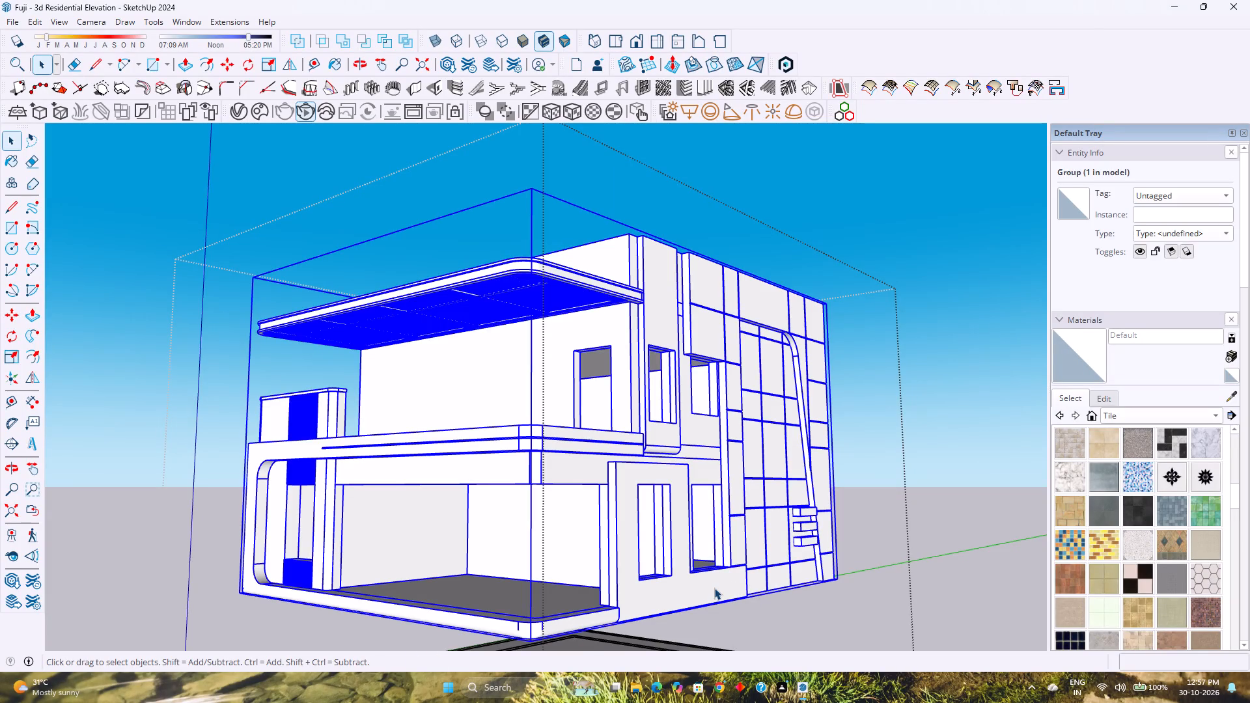
double_click(714, 588)
Examine the building's front porch, base edge, underside and grooved side facade from low, close and raised corner views.
scroll(684, 606, "down", 2)
scroll(684, 606, "up", 2)
scroll(684, 606, "down", 1)
scroll(684, 606, "up", 2)
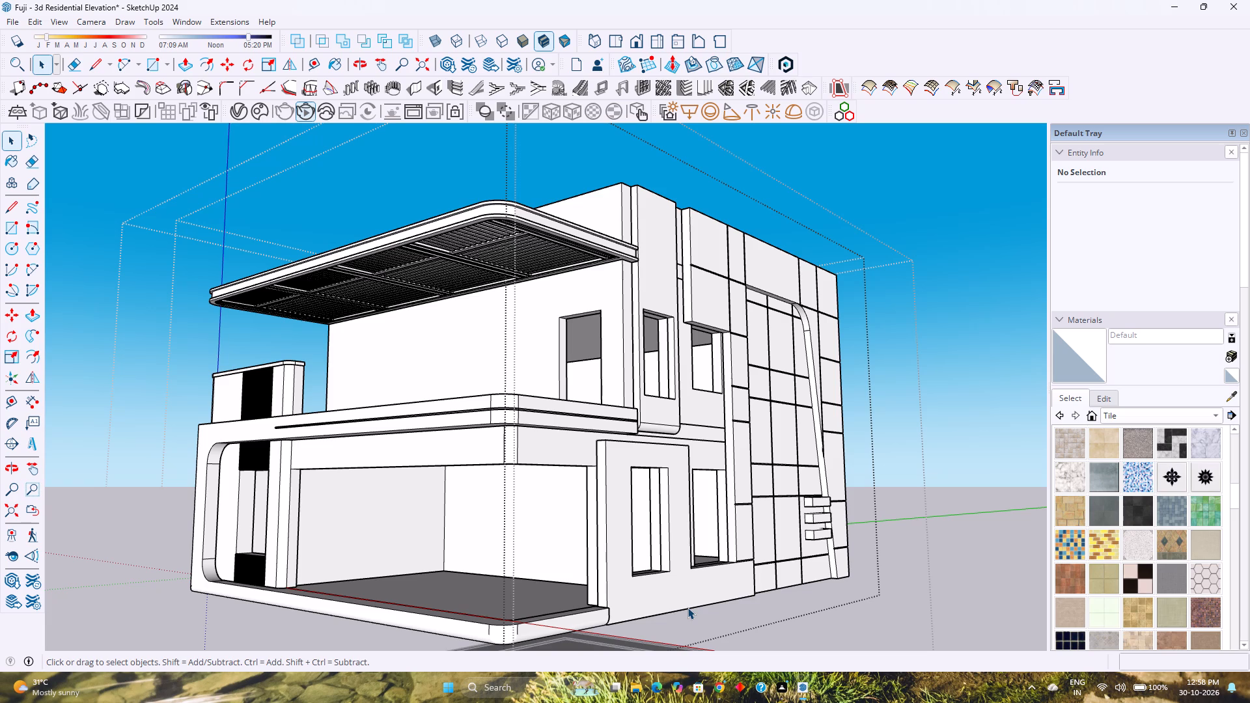
scroll(687, 607, "up", 5)
scroll(676, 605, "down", 7)
scroll(676, 605, "up", 1)
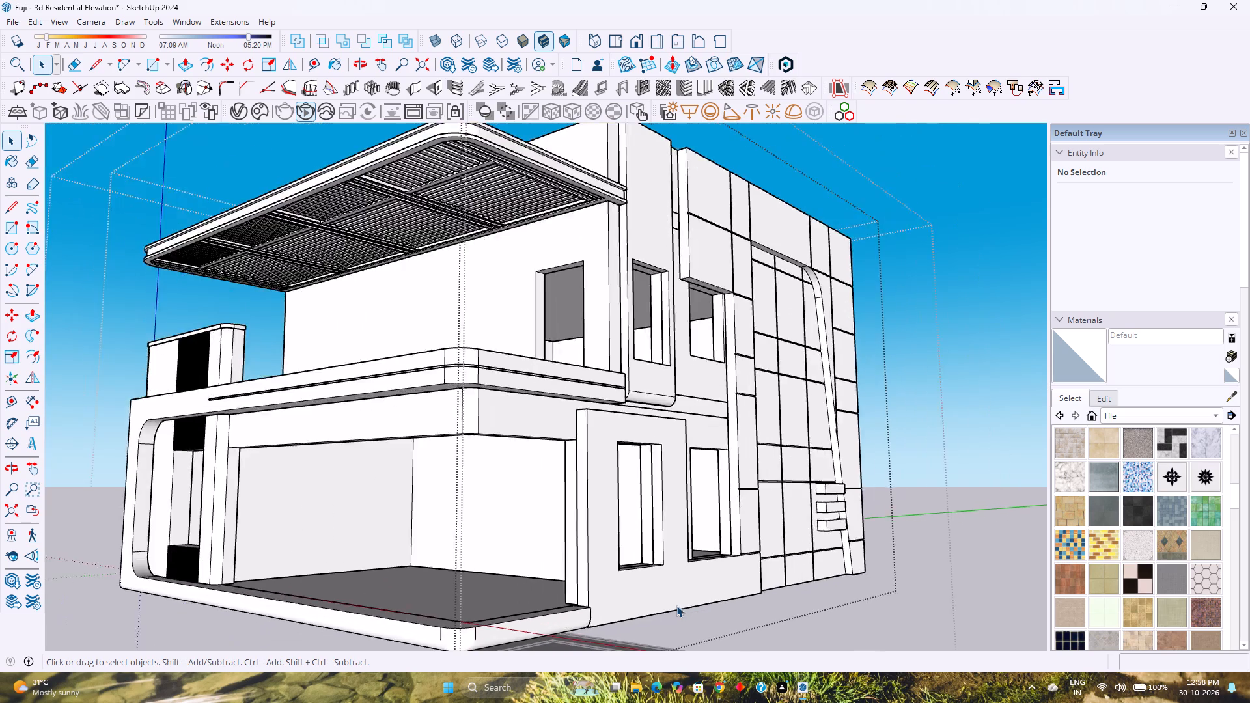
scroll(676, 605, "down", 6)
middle_click_drag(627, 598, 620, 592)
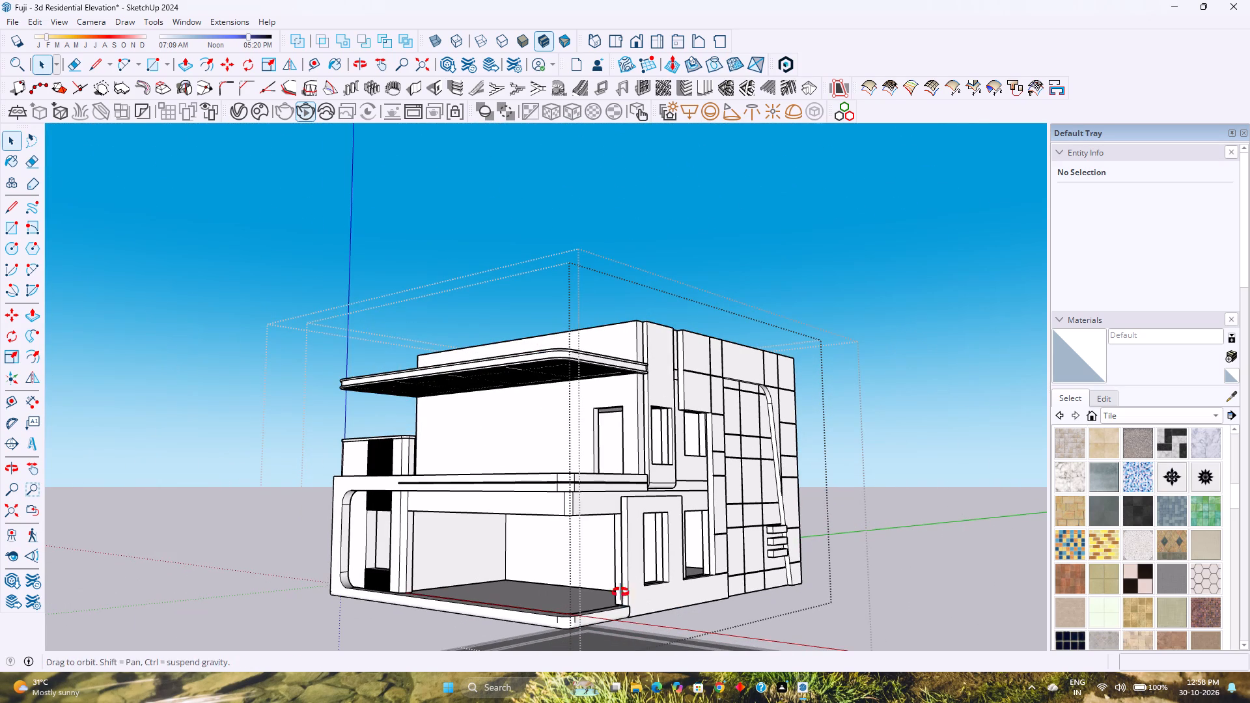
middle_click_drag(620, 592, 613, 585)
middle_click(613, 585)
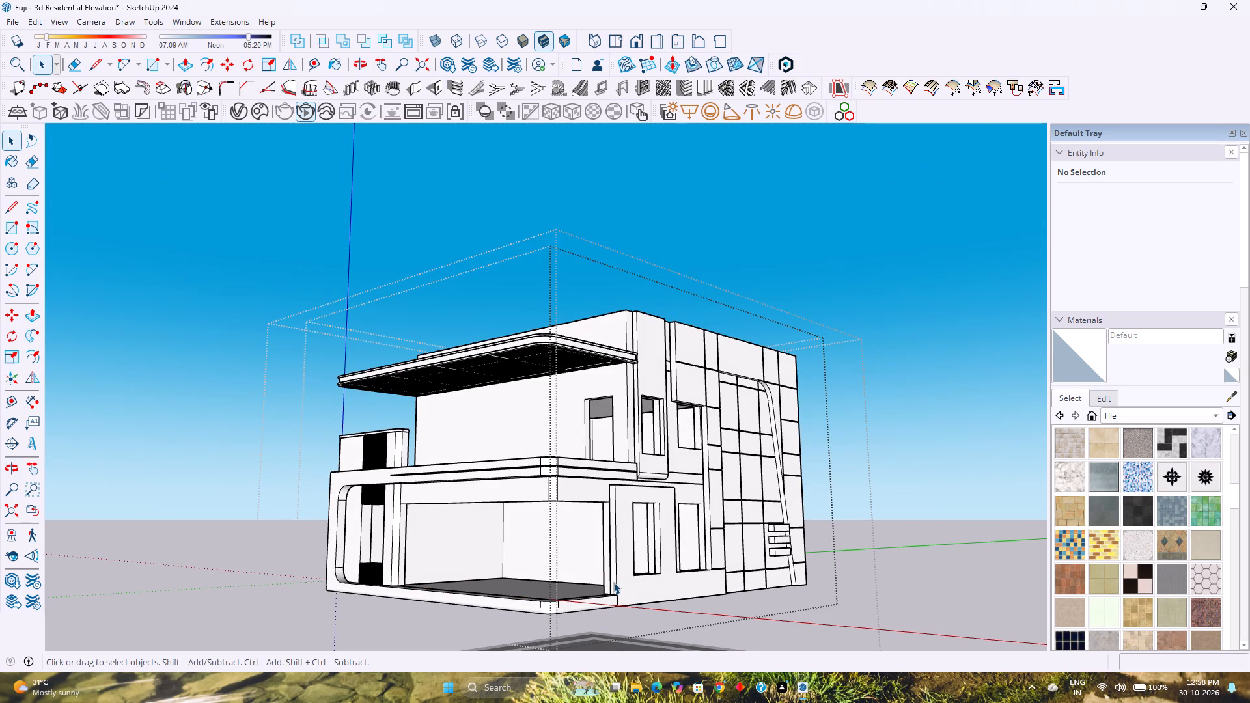
scroll(613, 582, "down", 1)
middle_click_drag(680, 592, 589, 549)
scroll(632, 560, "down", 1)
middle_click(587, 549)
scroll(604, 566, "up", 6)
middle_click_drag(599, 568, 706, 558)
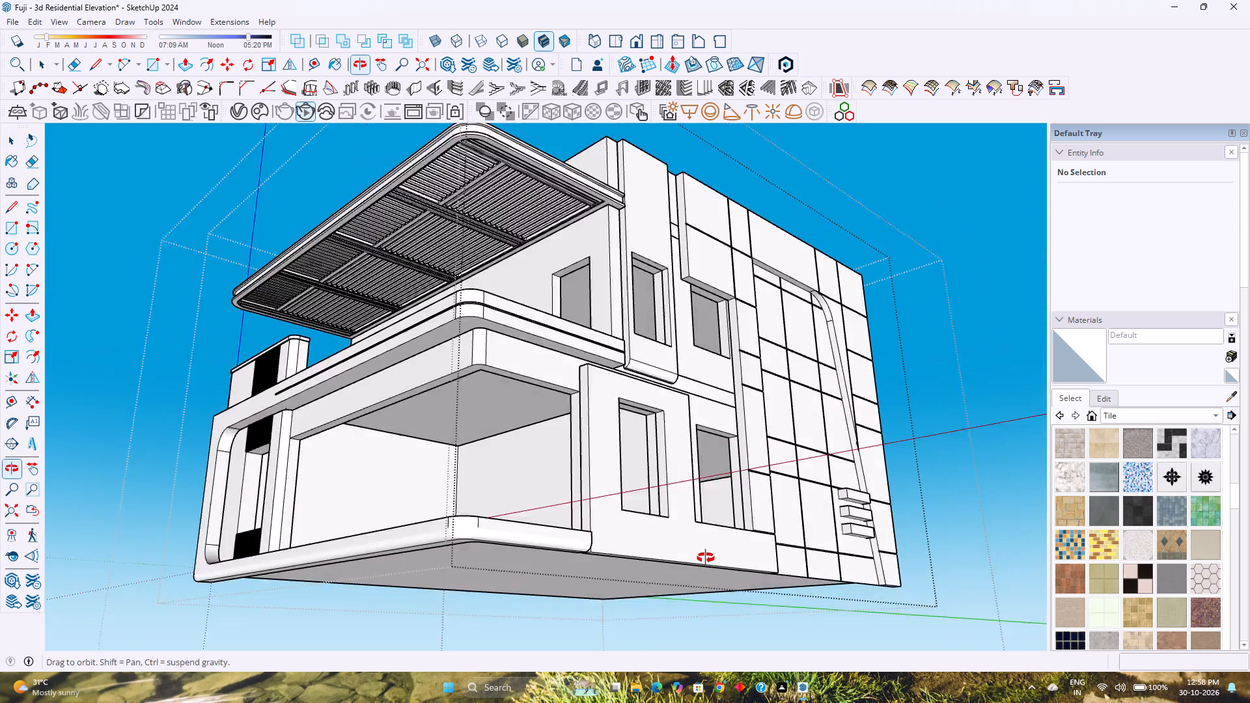
middle_click_drag(706, 558, 730, 558)
middle_click(730, 558)
scroll(674, 547, "up", 11)
middle_click_drag(717, 546, 574, 567)
middle_click(574, 567)
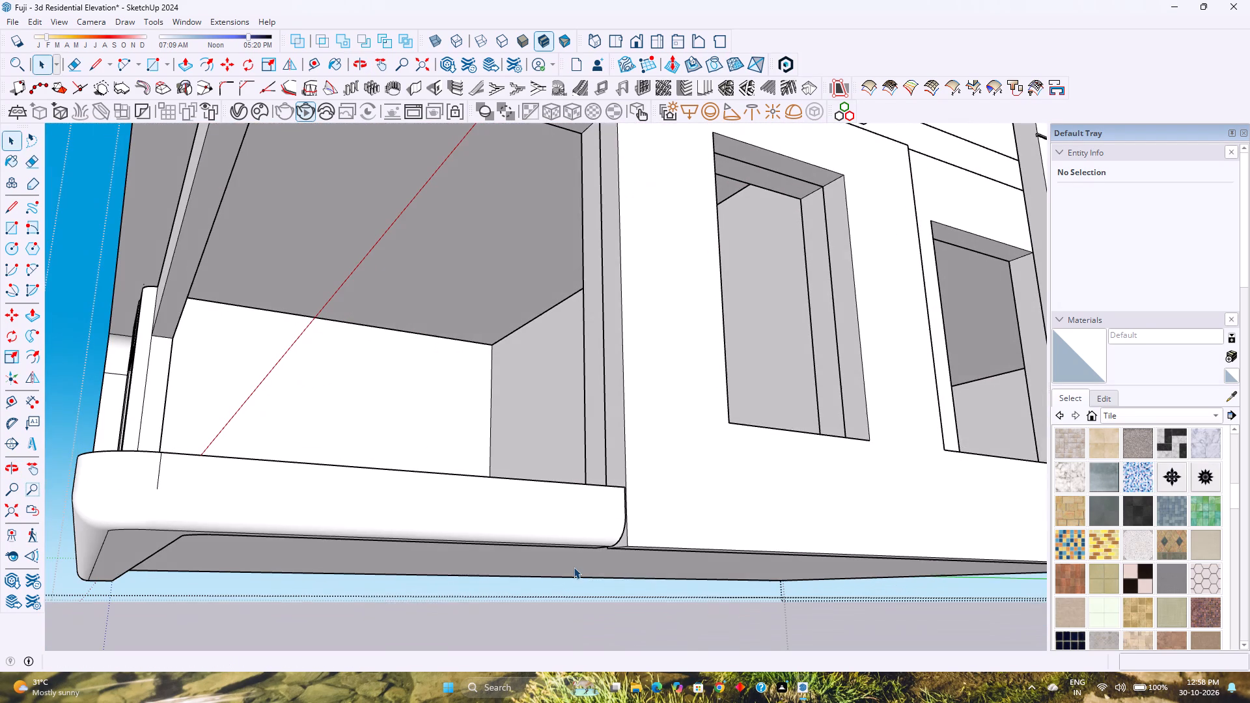
scroll(572, 567, "down", 3)
middle_click_drag(570, 567, 652, 609)
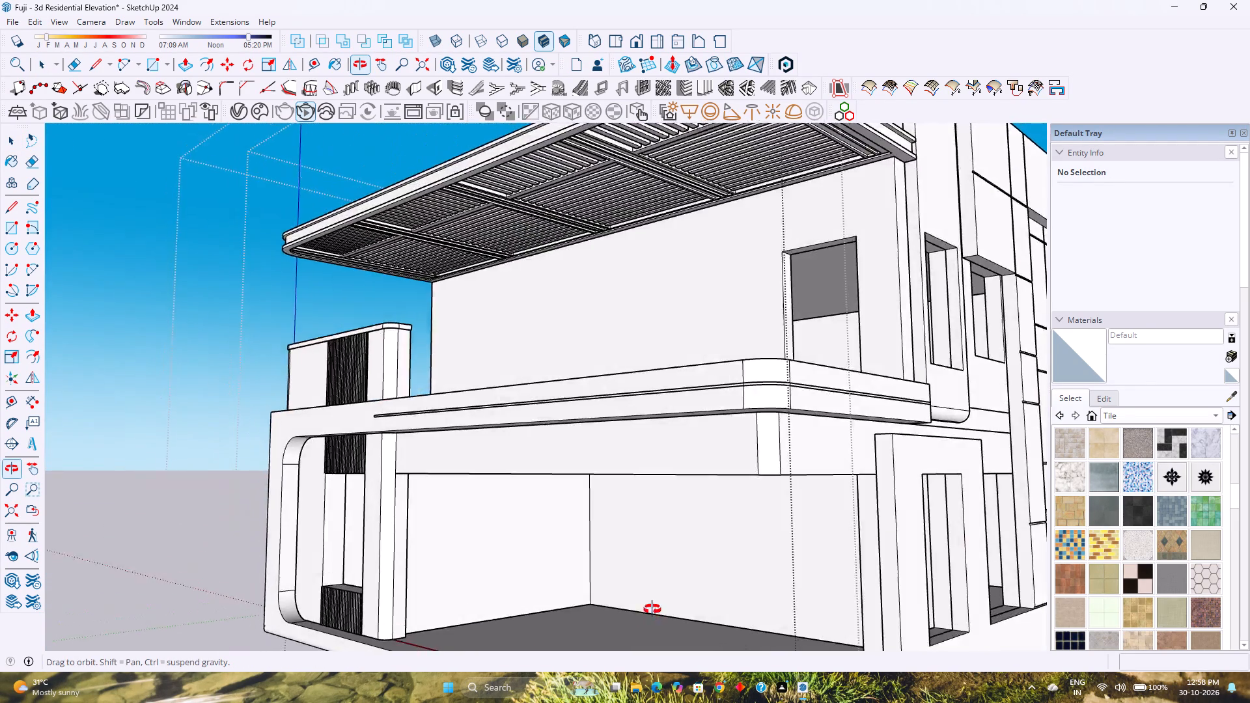
middle_click_drag(652, 609, 632, 553)
middle_click(632, 553)
scroll(632, 552, "down", 6)
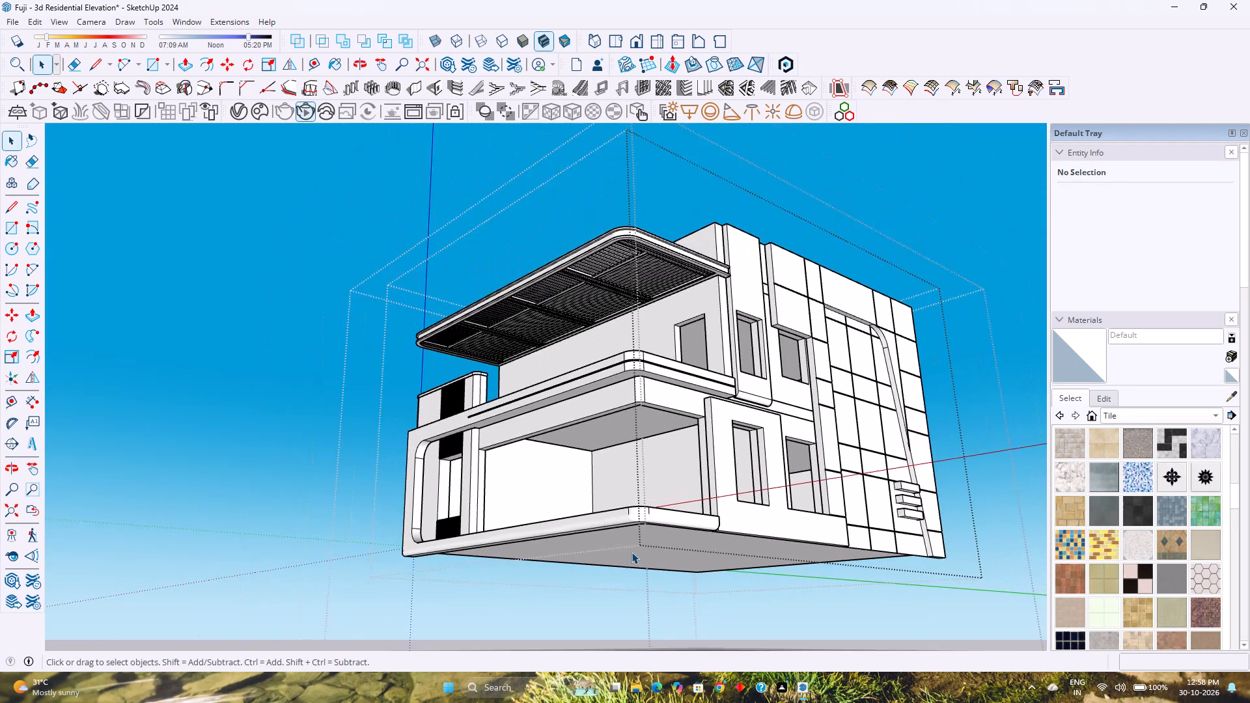
scroll(632, 552, "down", 2)
scroll(702, 534, "up", 2)
middle_click_drag(703, 534, 783, 583)
middle_click(783, 583)
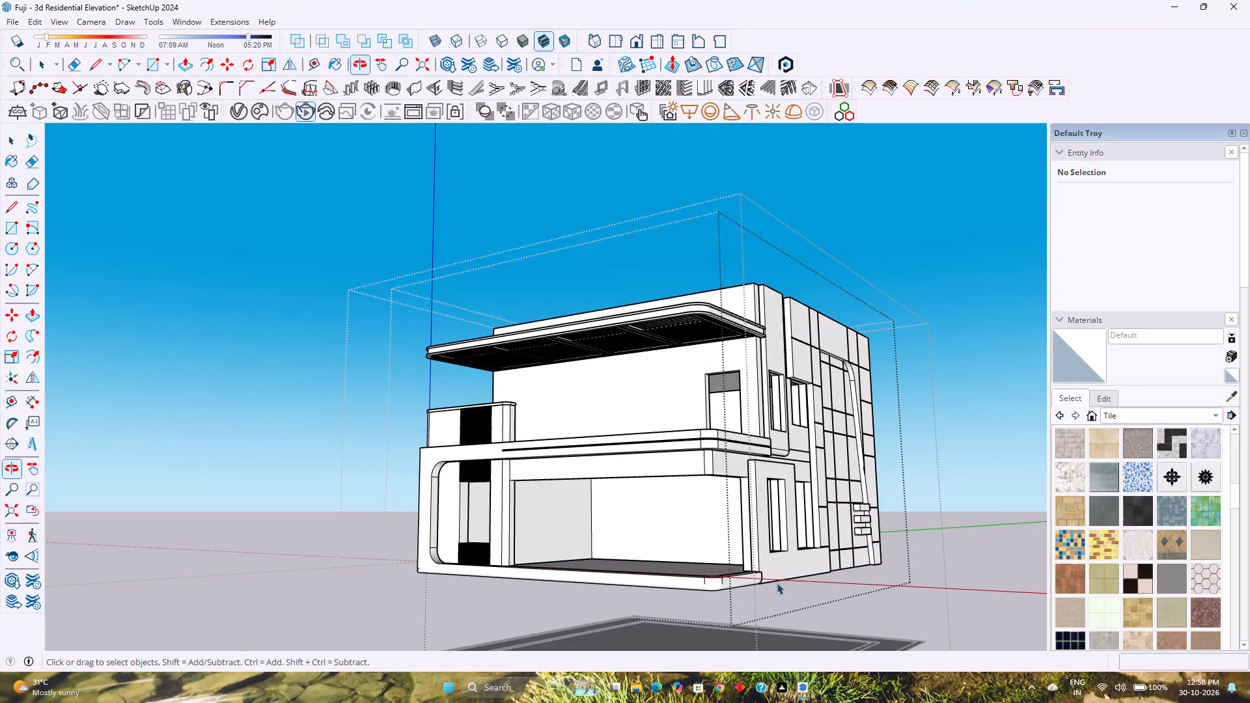
scroll(775, 573, "up", 7)
middle_click_drag(775, 573, 711, 621)
middle_click(710, 621)
scroll(697, 594, "down", 3)
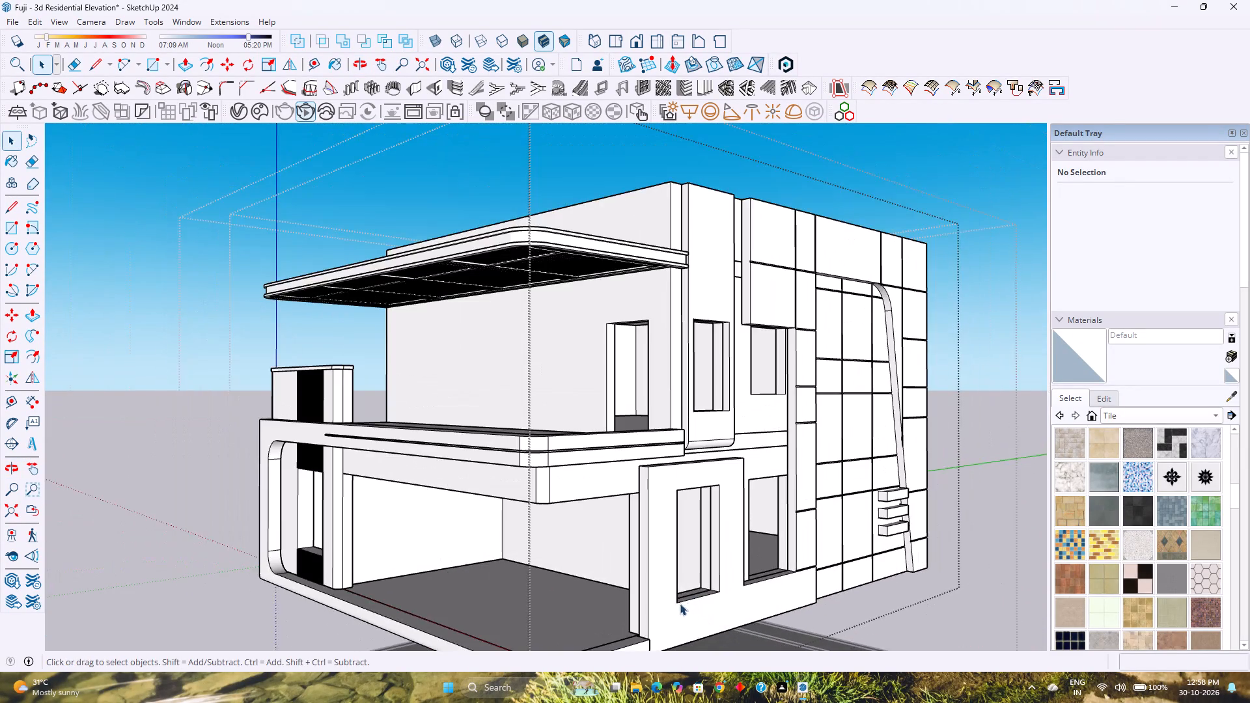
middle_click_drag(678, 603, 704, 531, "shift")
middle_click(704, 531, "shift")
scroll(672, 574, "up", 2)
middle_click_drag(671, 574, 764, 633)
middle_click(764, 633)
scroll(770, 601, "up", 4)
scroll(772, 599, "down", 3)
middle_click_drag(801, 590, 703, 557, "shift")
middle_click(703, 557, "shift")
scroll(703, 555, "down", 6)
middle_click_drag(753, 559, 620, 526)
scroll(620, 526, "up", 2)
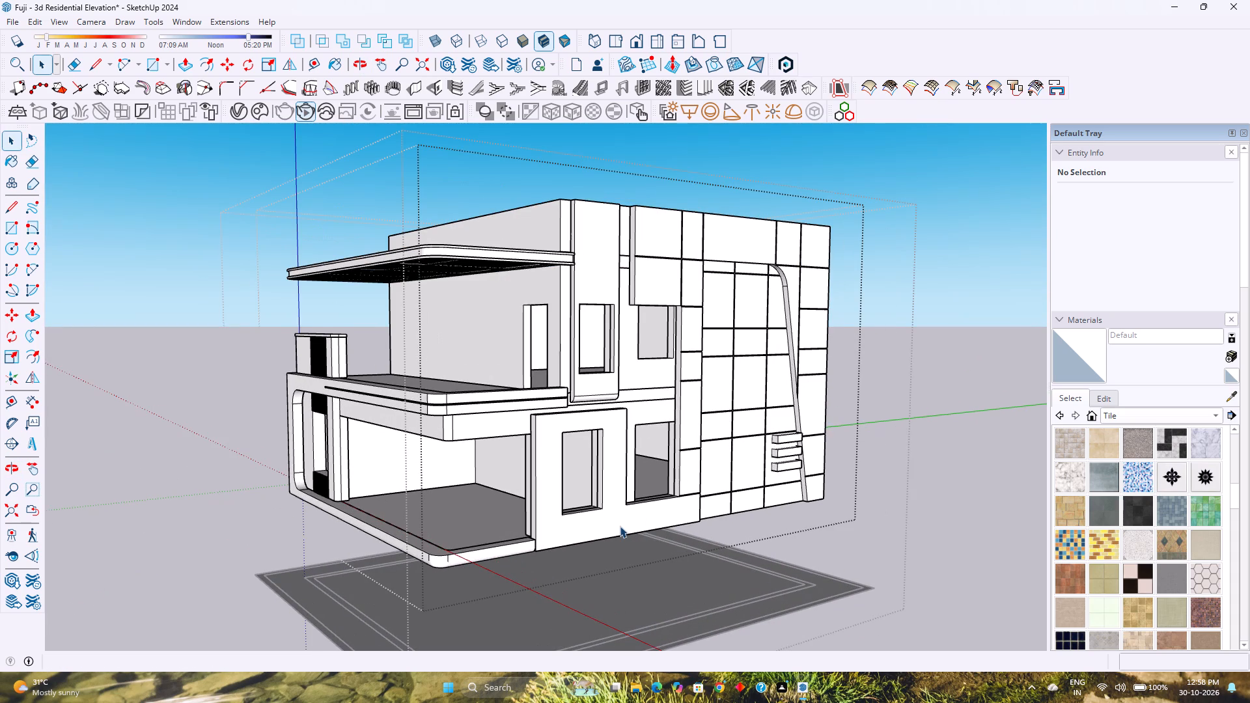
scroll(620, 526, "down", 2)
scroll(620, 526, "up", 3)
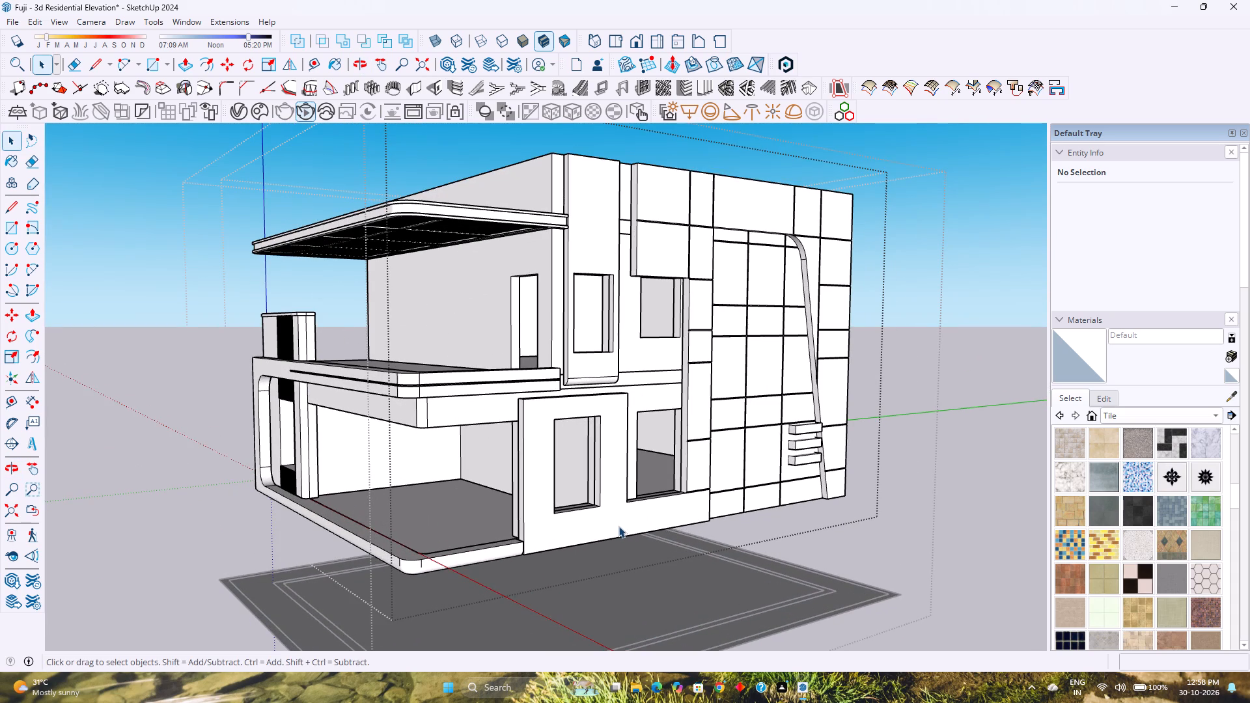
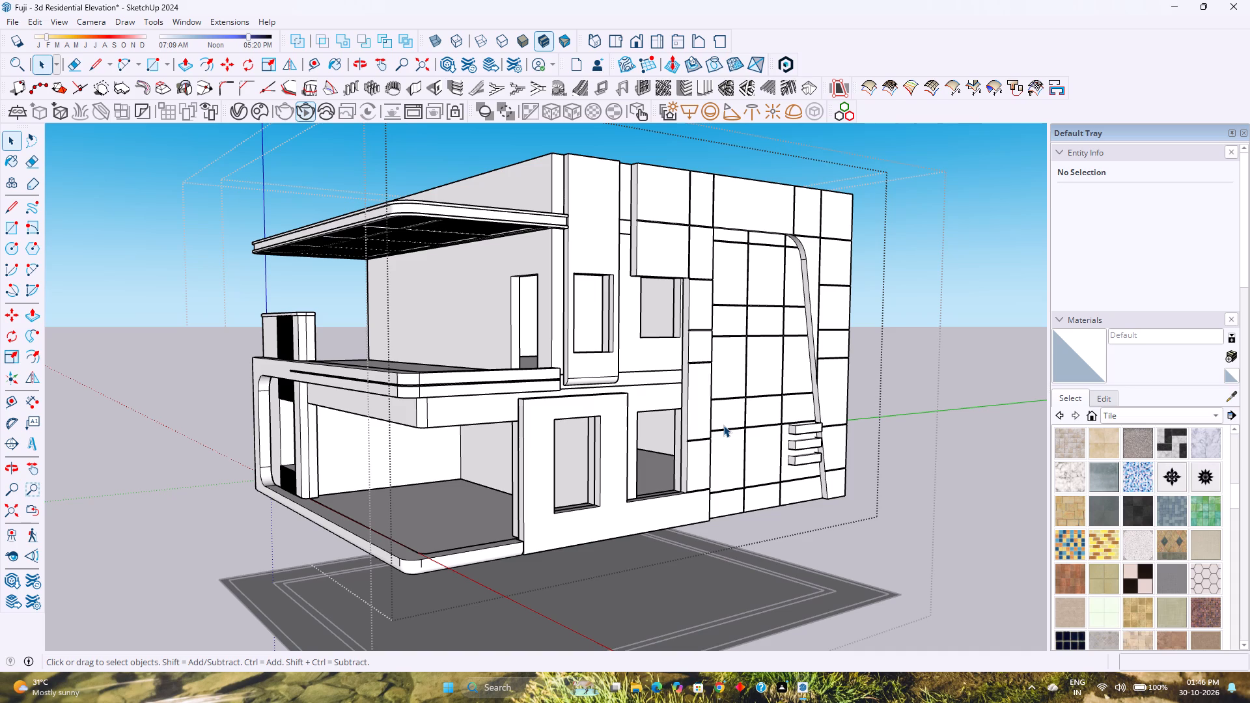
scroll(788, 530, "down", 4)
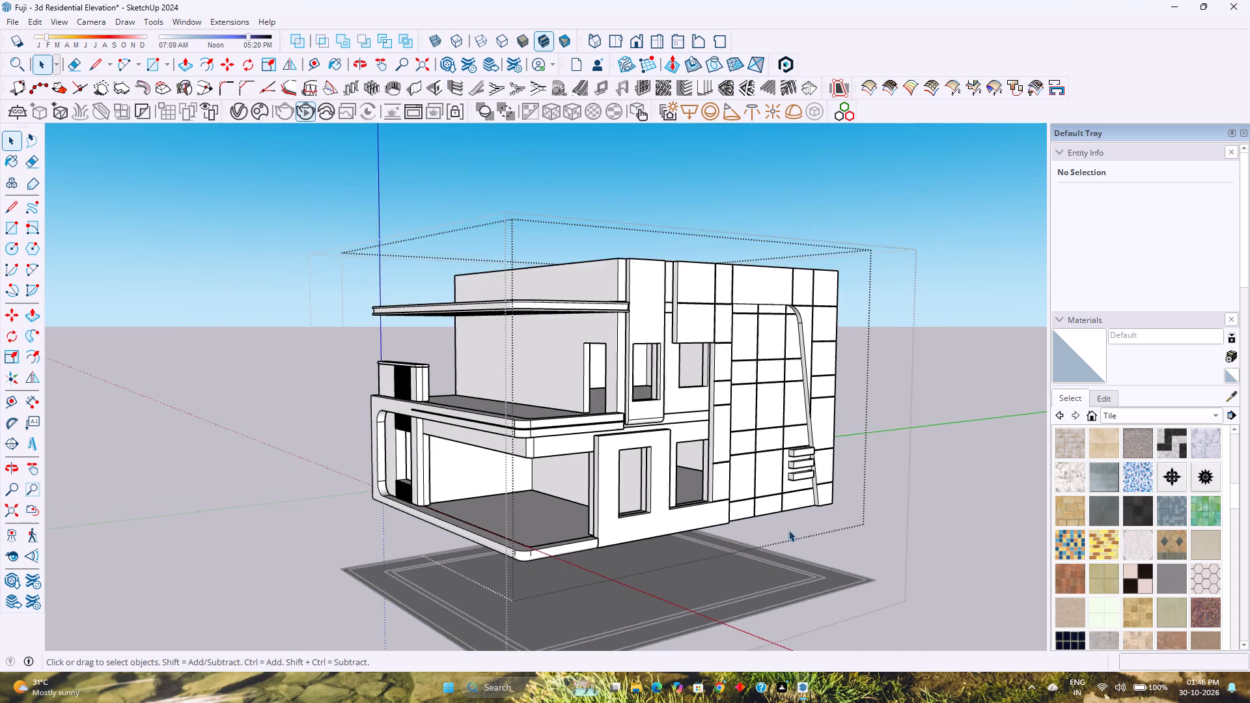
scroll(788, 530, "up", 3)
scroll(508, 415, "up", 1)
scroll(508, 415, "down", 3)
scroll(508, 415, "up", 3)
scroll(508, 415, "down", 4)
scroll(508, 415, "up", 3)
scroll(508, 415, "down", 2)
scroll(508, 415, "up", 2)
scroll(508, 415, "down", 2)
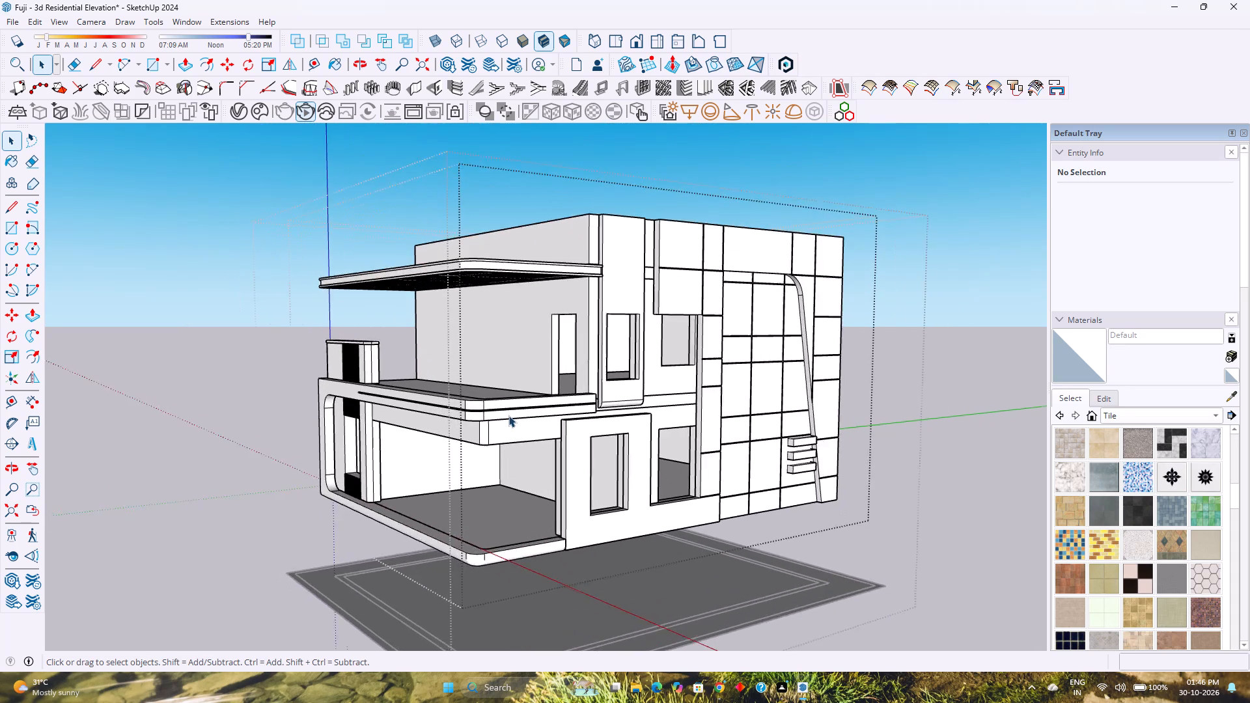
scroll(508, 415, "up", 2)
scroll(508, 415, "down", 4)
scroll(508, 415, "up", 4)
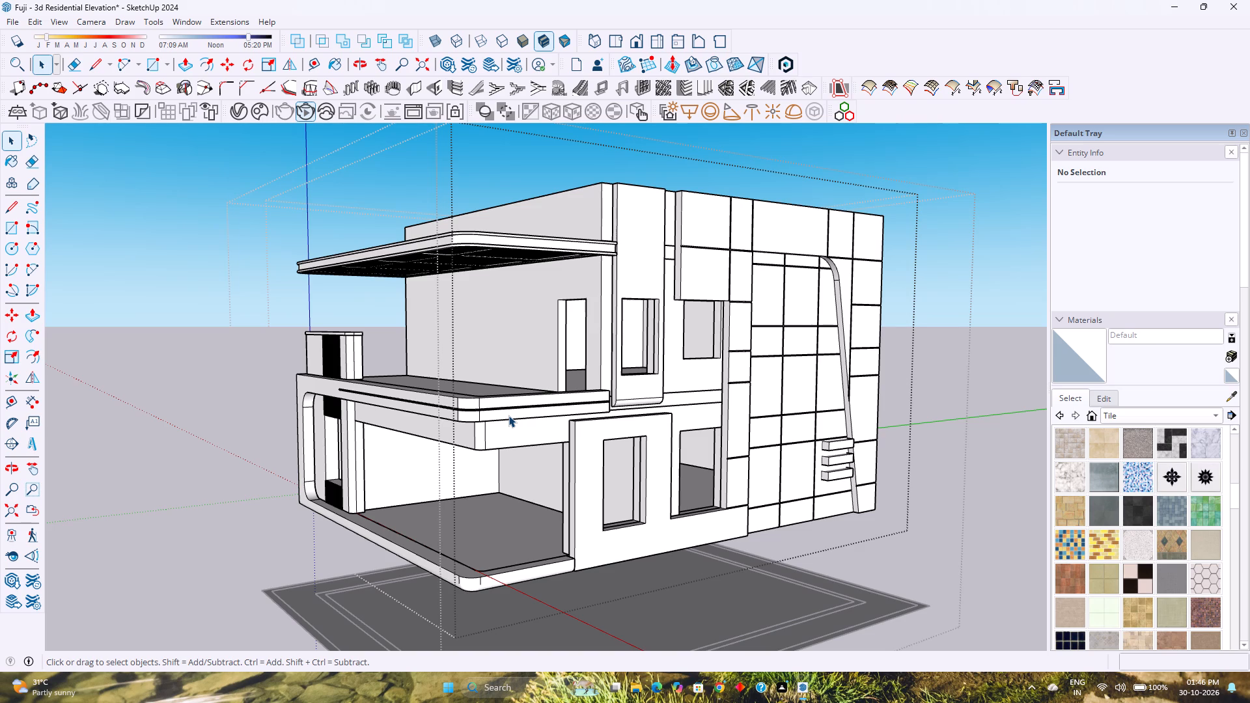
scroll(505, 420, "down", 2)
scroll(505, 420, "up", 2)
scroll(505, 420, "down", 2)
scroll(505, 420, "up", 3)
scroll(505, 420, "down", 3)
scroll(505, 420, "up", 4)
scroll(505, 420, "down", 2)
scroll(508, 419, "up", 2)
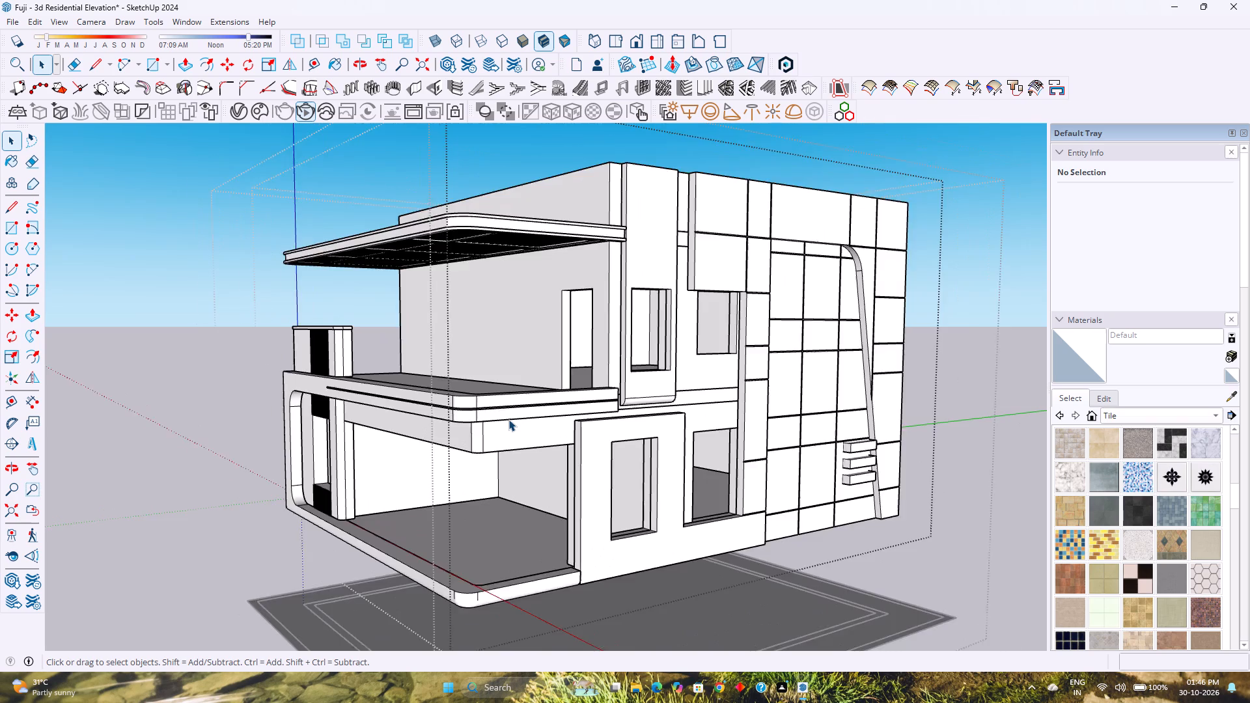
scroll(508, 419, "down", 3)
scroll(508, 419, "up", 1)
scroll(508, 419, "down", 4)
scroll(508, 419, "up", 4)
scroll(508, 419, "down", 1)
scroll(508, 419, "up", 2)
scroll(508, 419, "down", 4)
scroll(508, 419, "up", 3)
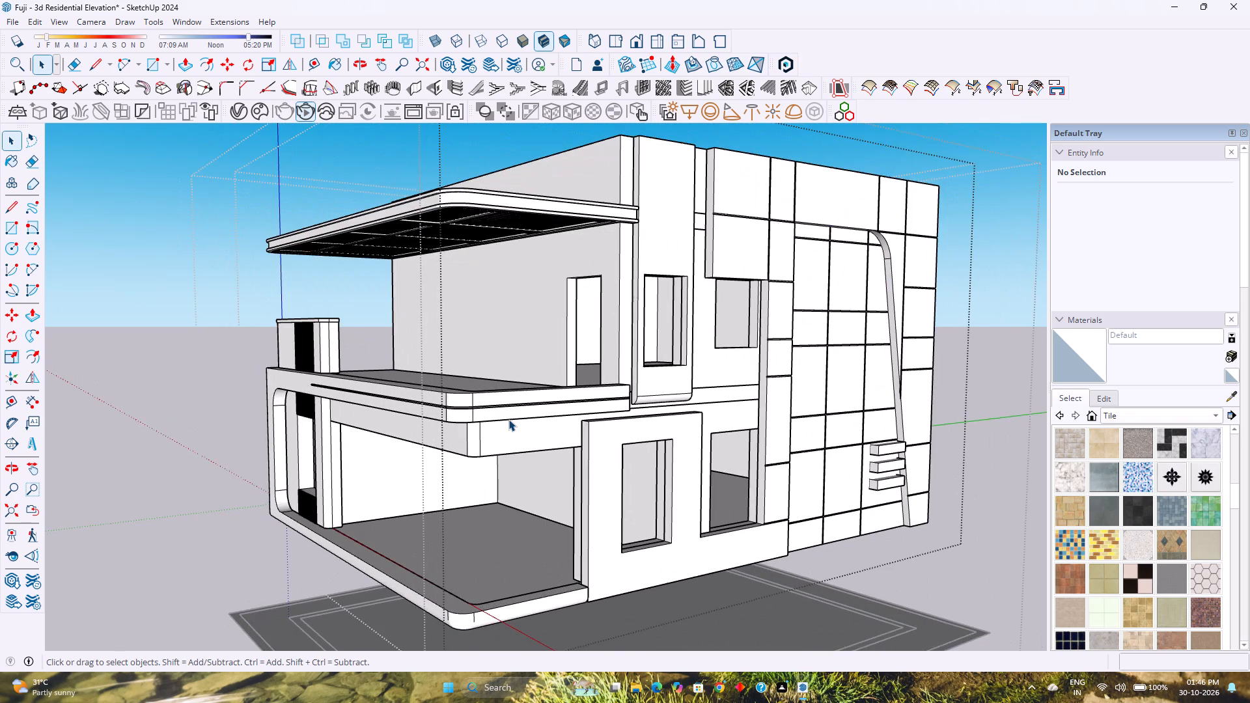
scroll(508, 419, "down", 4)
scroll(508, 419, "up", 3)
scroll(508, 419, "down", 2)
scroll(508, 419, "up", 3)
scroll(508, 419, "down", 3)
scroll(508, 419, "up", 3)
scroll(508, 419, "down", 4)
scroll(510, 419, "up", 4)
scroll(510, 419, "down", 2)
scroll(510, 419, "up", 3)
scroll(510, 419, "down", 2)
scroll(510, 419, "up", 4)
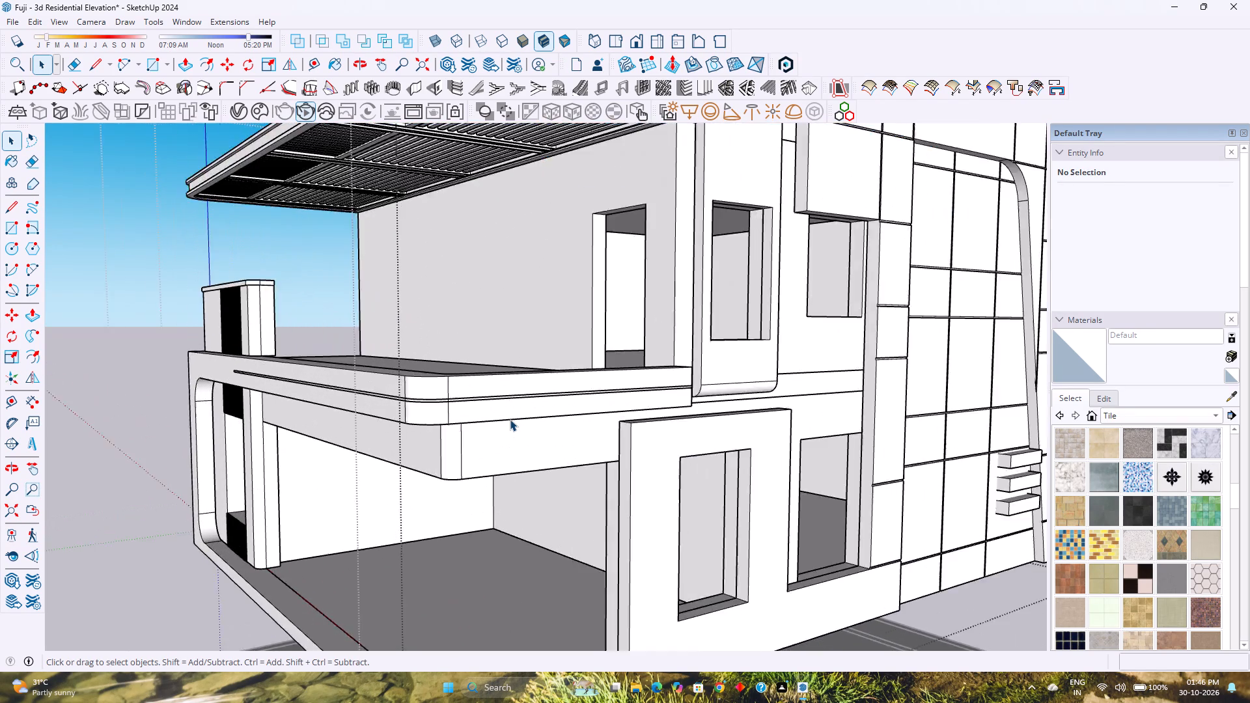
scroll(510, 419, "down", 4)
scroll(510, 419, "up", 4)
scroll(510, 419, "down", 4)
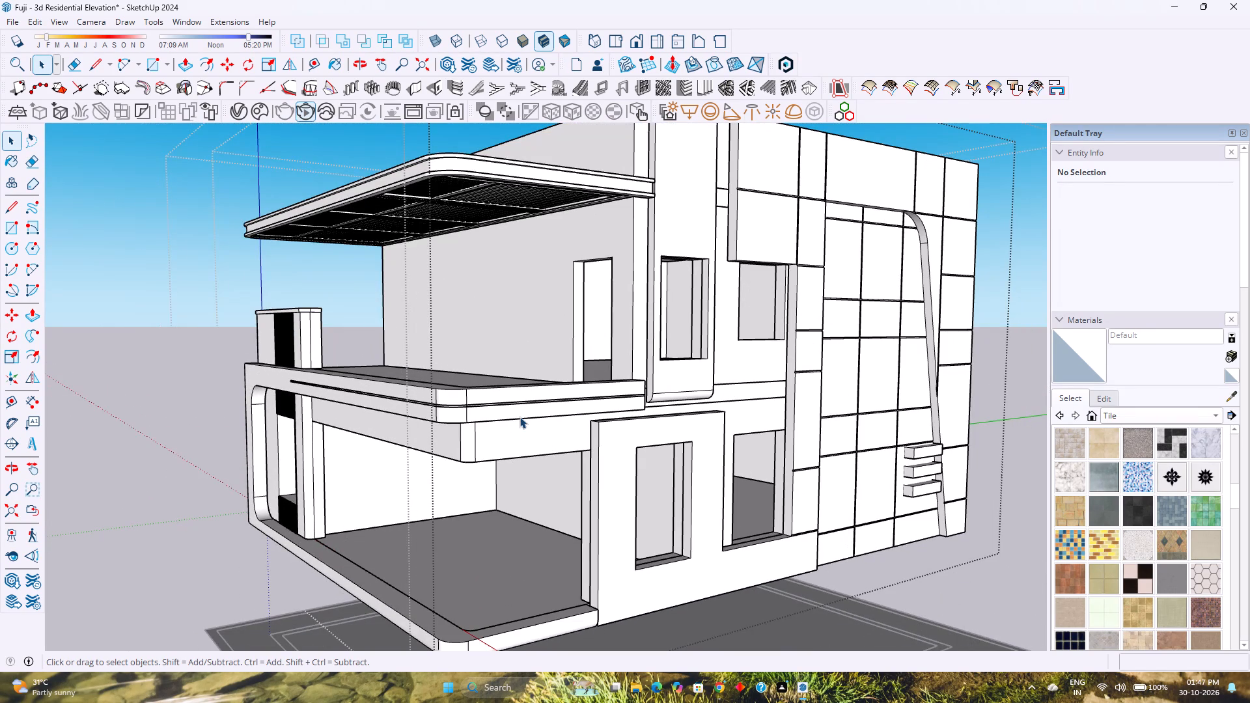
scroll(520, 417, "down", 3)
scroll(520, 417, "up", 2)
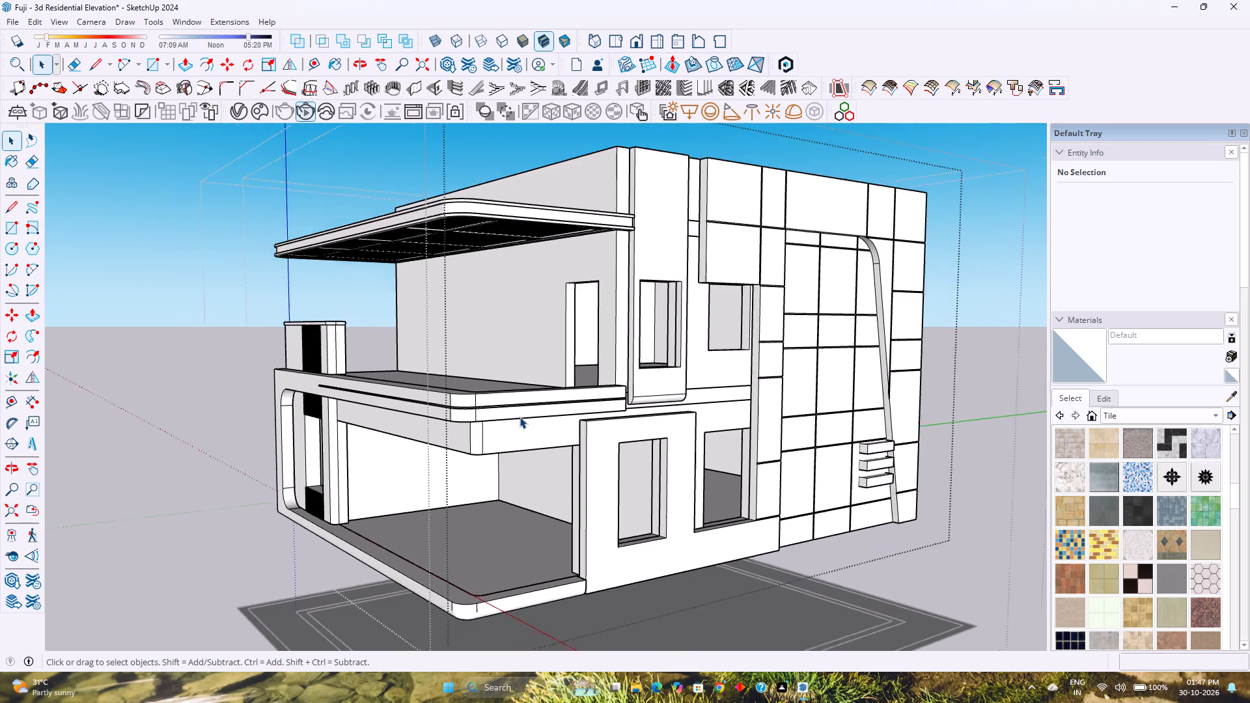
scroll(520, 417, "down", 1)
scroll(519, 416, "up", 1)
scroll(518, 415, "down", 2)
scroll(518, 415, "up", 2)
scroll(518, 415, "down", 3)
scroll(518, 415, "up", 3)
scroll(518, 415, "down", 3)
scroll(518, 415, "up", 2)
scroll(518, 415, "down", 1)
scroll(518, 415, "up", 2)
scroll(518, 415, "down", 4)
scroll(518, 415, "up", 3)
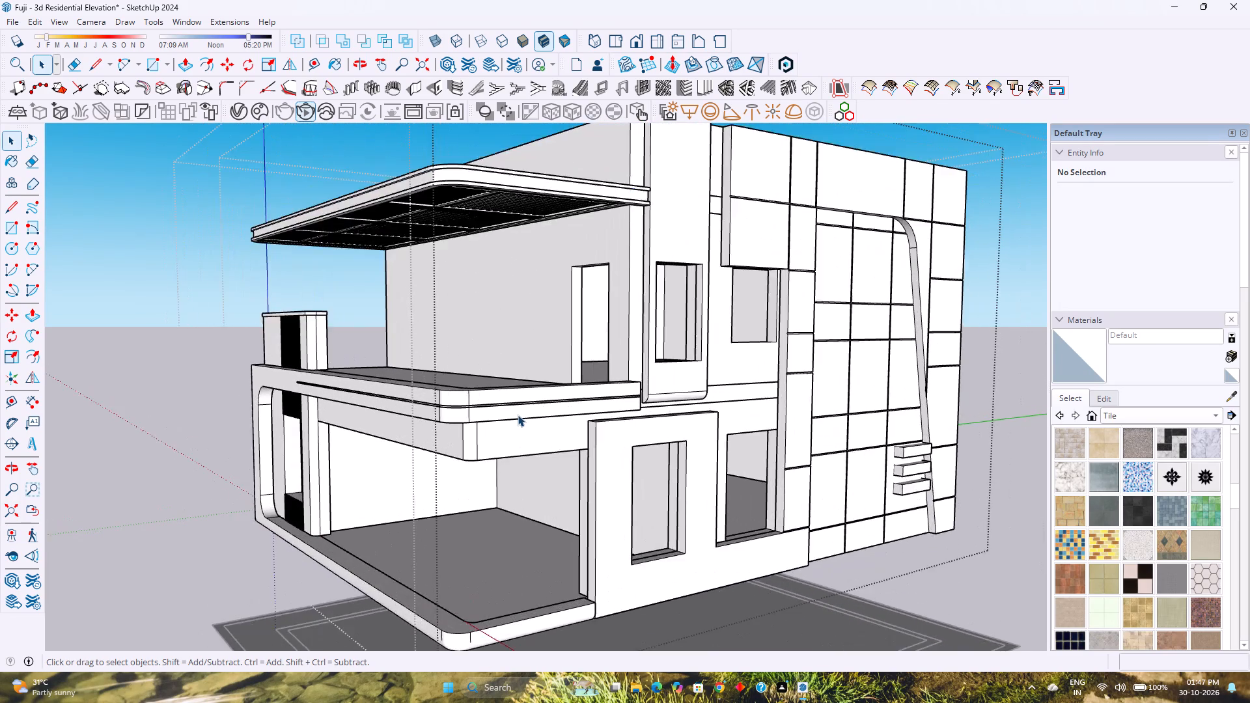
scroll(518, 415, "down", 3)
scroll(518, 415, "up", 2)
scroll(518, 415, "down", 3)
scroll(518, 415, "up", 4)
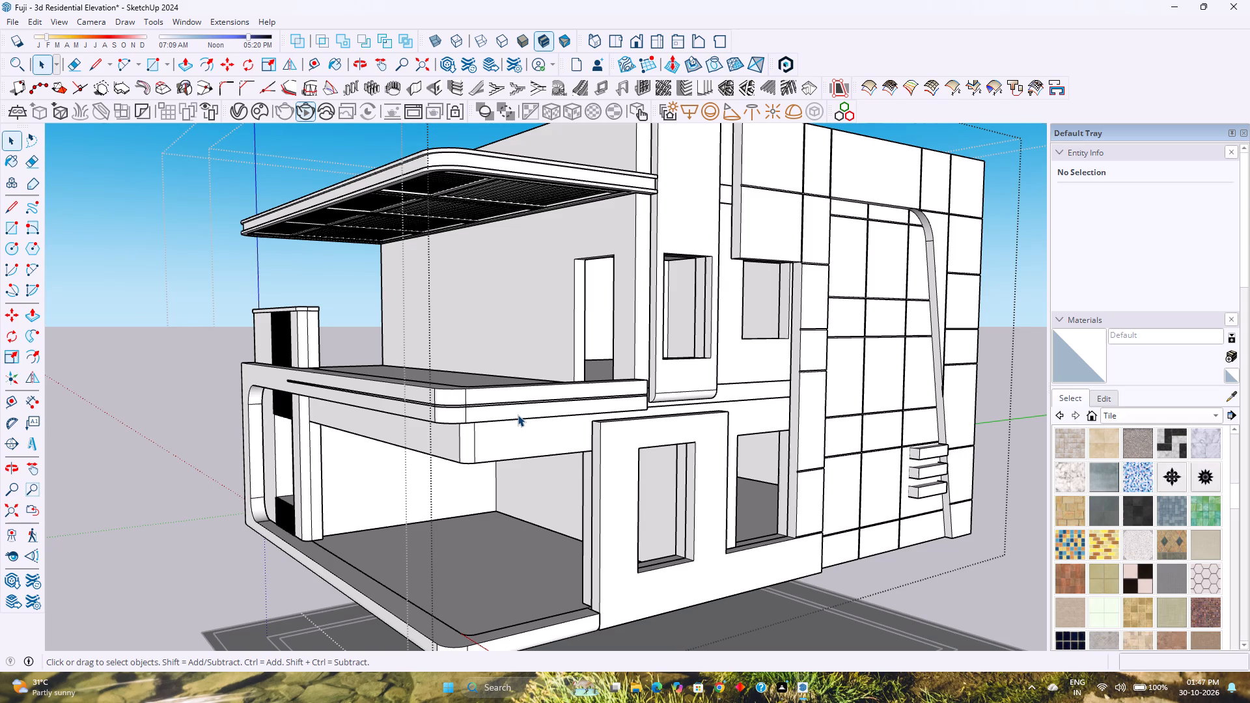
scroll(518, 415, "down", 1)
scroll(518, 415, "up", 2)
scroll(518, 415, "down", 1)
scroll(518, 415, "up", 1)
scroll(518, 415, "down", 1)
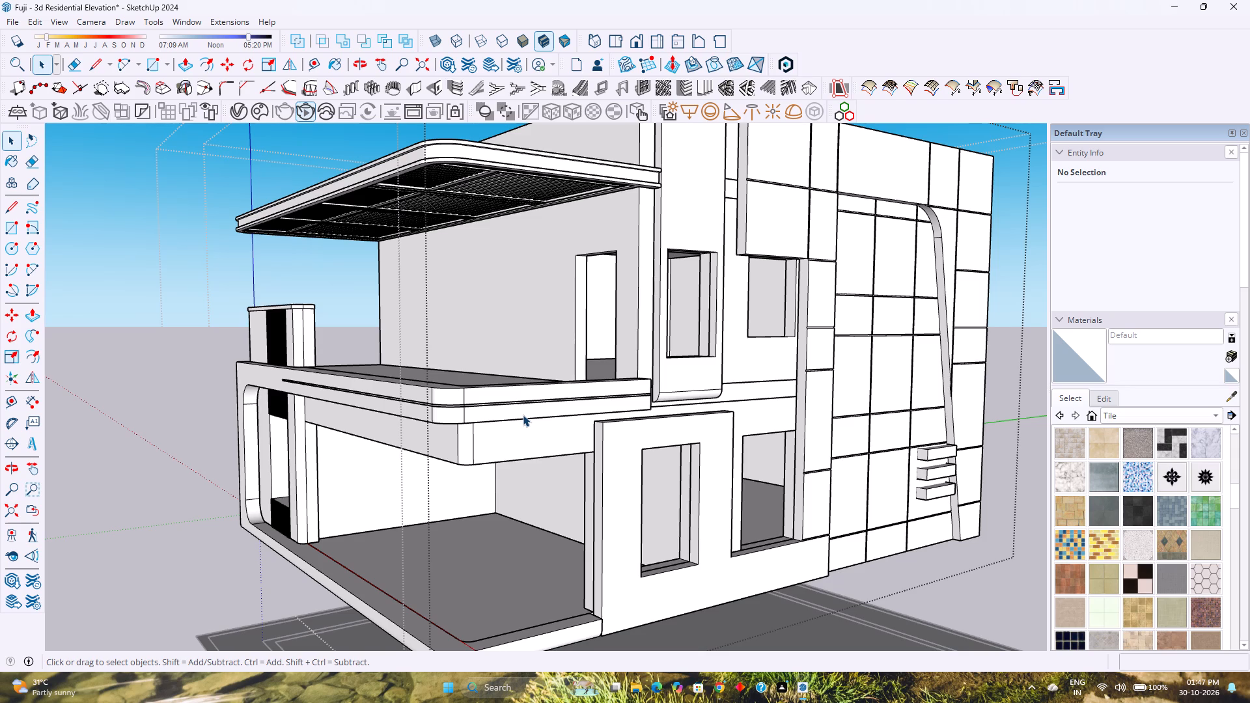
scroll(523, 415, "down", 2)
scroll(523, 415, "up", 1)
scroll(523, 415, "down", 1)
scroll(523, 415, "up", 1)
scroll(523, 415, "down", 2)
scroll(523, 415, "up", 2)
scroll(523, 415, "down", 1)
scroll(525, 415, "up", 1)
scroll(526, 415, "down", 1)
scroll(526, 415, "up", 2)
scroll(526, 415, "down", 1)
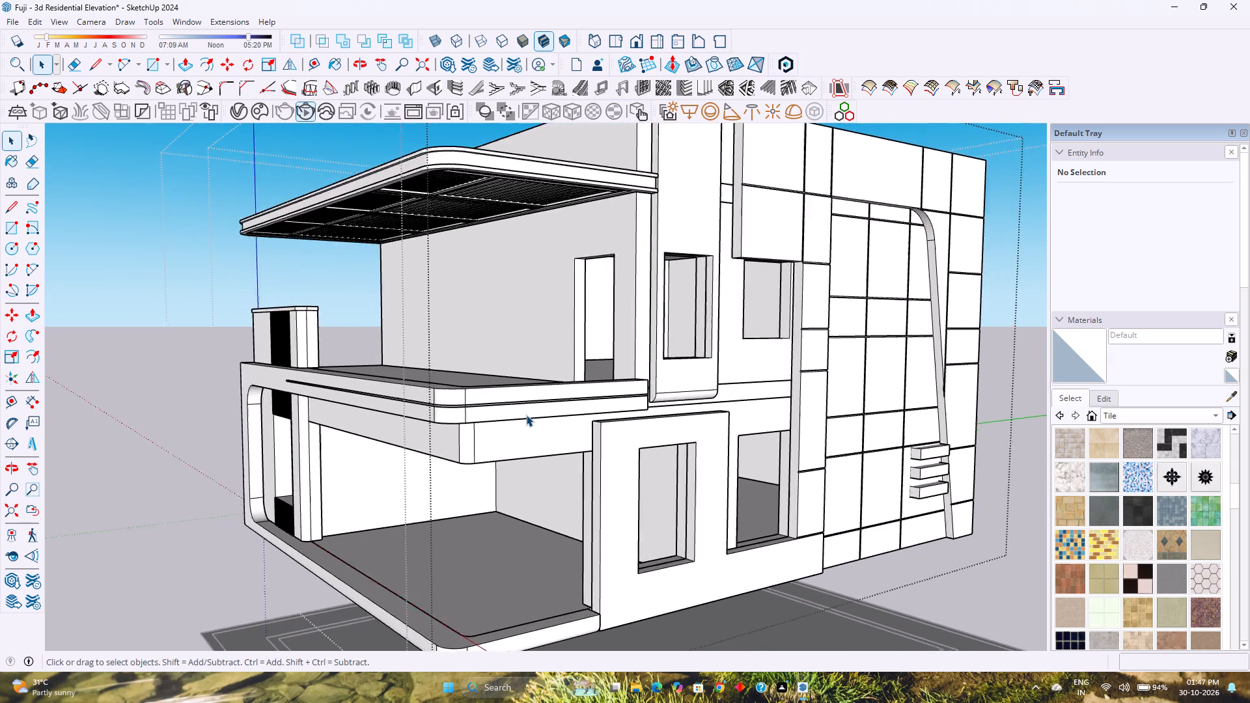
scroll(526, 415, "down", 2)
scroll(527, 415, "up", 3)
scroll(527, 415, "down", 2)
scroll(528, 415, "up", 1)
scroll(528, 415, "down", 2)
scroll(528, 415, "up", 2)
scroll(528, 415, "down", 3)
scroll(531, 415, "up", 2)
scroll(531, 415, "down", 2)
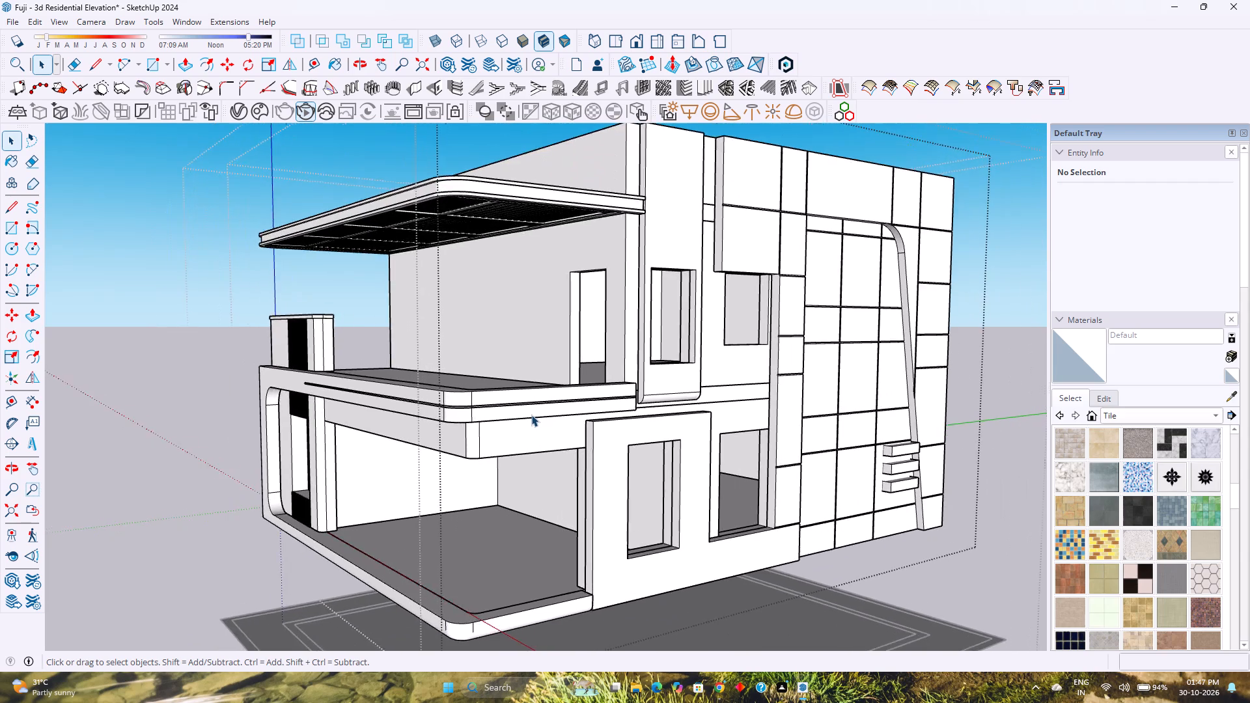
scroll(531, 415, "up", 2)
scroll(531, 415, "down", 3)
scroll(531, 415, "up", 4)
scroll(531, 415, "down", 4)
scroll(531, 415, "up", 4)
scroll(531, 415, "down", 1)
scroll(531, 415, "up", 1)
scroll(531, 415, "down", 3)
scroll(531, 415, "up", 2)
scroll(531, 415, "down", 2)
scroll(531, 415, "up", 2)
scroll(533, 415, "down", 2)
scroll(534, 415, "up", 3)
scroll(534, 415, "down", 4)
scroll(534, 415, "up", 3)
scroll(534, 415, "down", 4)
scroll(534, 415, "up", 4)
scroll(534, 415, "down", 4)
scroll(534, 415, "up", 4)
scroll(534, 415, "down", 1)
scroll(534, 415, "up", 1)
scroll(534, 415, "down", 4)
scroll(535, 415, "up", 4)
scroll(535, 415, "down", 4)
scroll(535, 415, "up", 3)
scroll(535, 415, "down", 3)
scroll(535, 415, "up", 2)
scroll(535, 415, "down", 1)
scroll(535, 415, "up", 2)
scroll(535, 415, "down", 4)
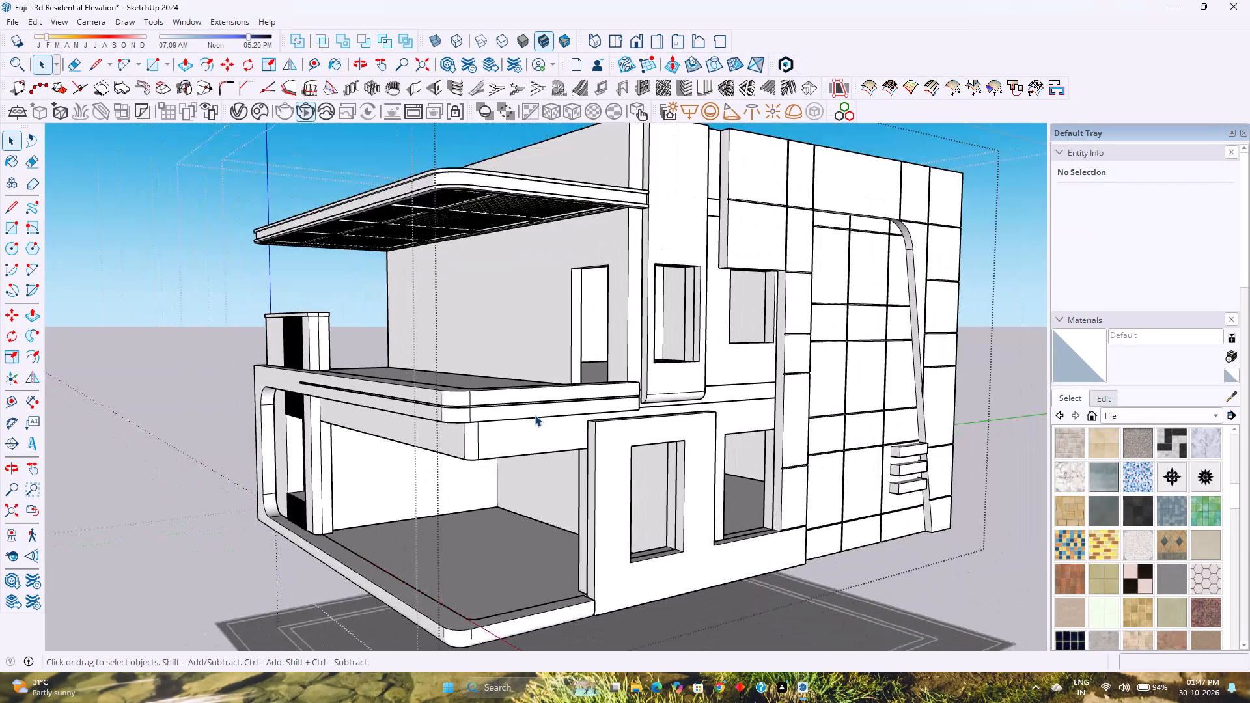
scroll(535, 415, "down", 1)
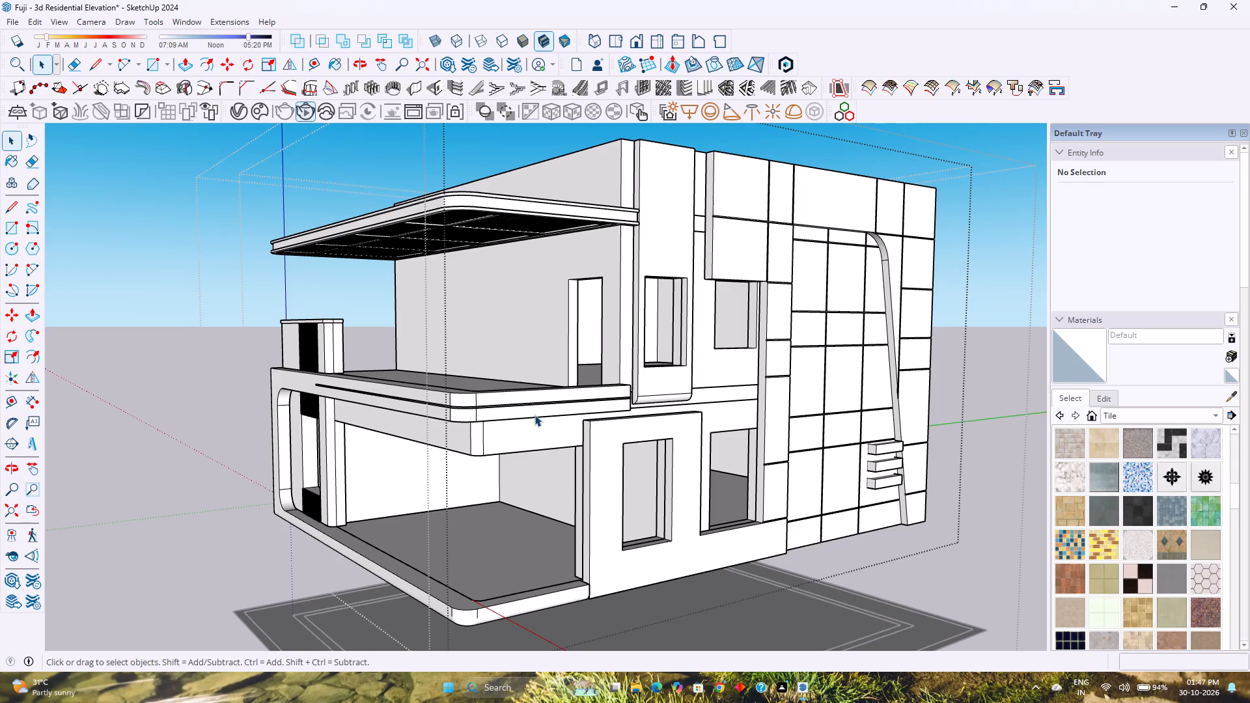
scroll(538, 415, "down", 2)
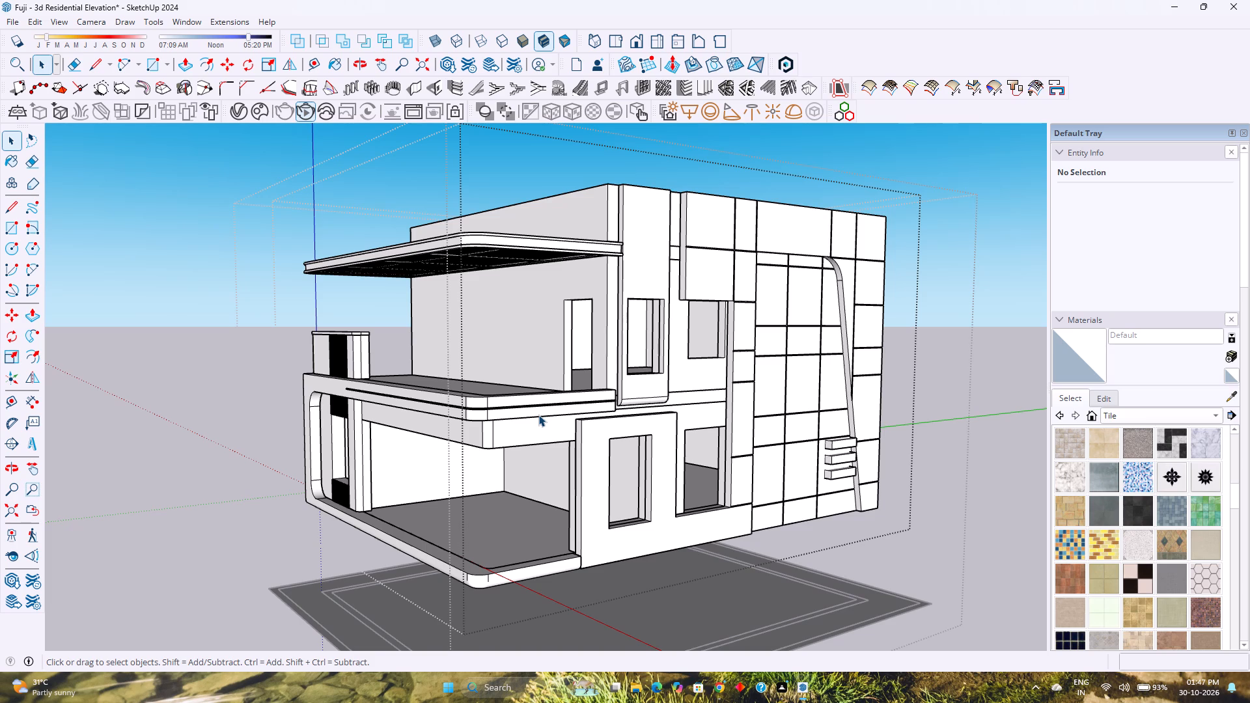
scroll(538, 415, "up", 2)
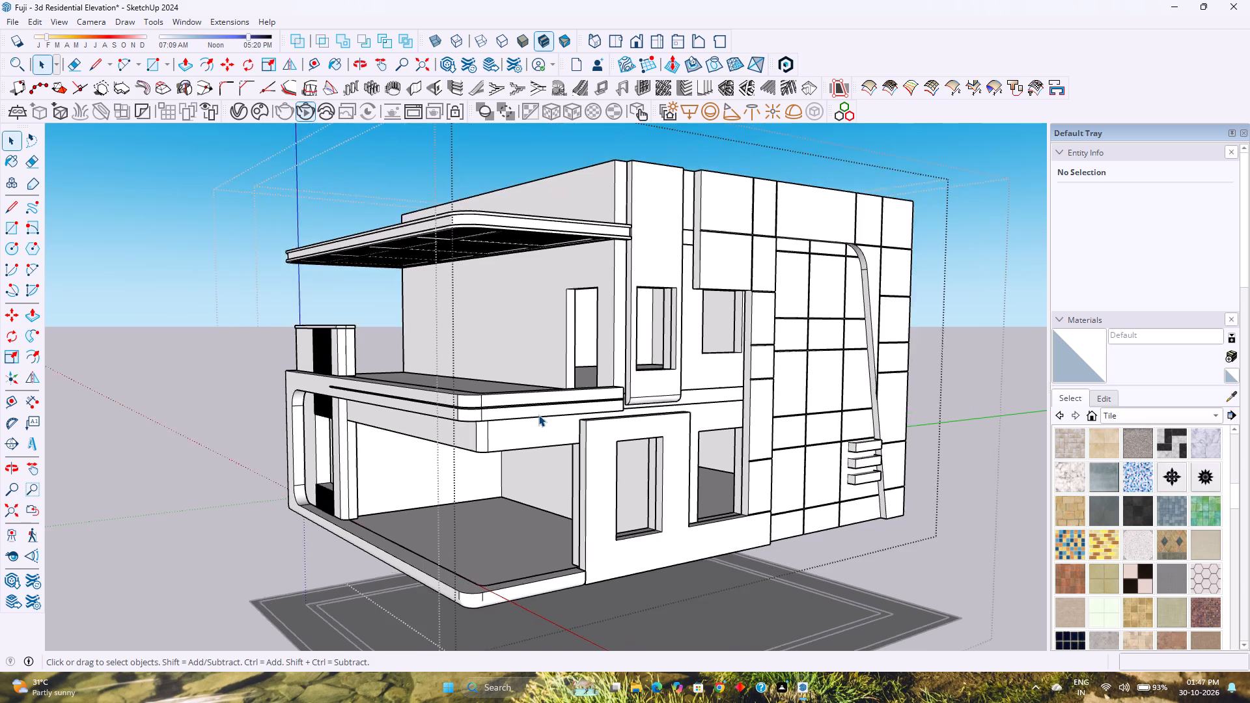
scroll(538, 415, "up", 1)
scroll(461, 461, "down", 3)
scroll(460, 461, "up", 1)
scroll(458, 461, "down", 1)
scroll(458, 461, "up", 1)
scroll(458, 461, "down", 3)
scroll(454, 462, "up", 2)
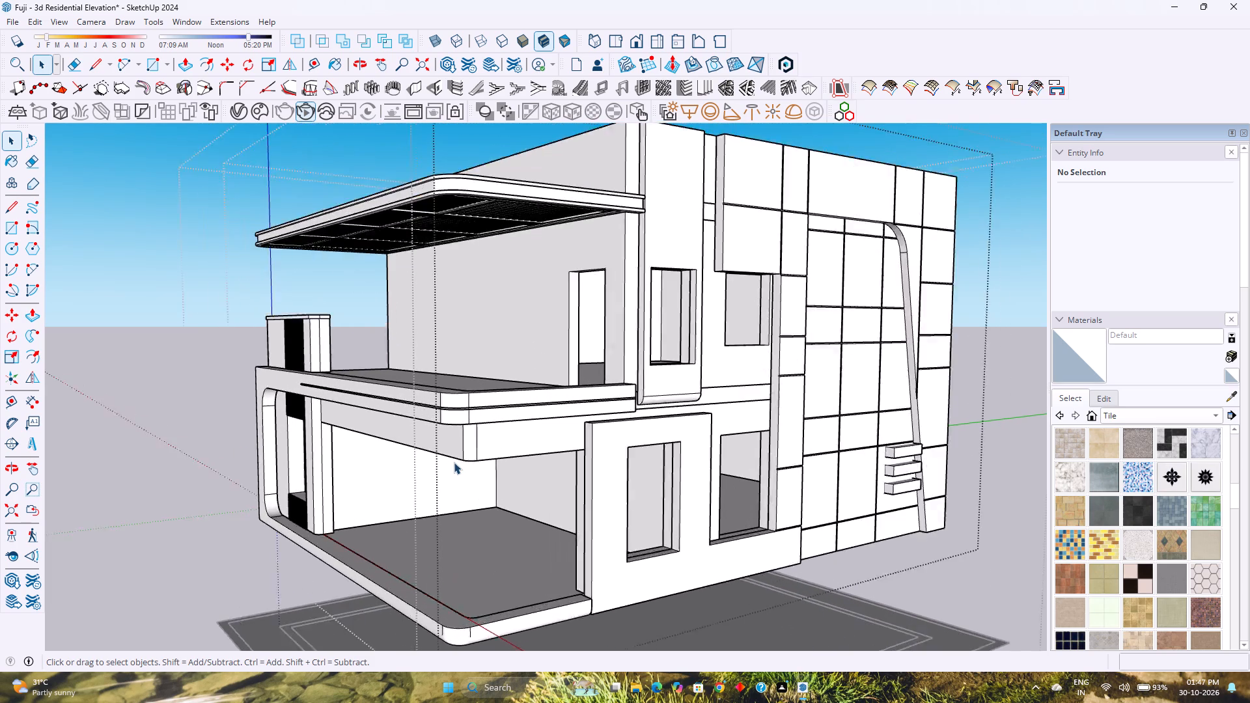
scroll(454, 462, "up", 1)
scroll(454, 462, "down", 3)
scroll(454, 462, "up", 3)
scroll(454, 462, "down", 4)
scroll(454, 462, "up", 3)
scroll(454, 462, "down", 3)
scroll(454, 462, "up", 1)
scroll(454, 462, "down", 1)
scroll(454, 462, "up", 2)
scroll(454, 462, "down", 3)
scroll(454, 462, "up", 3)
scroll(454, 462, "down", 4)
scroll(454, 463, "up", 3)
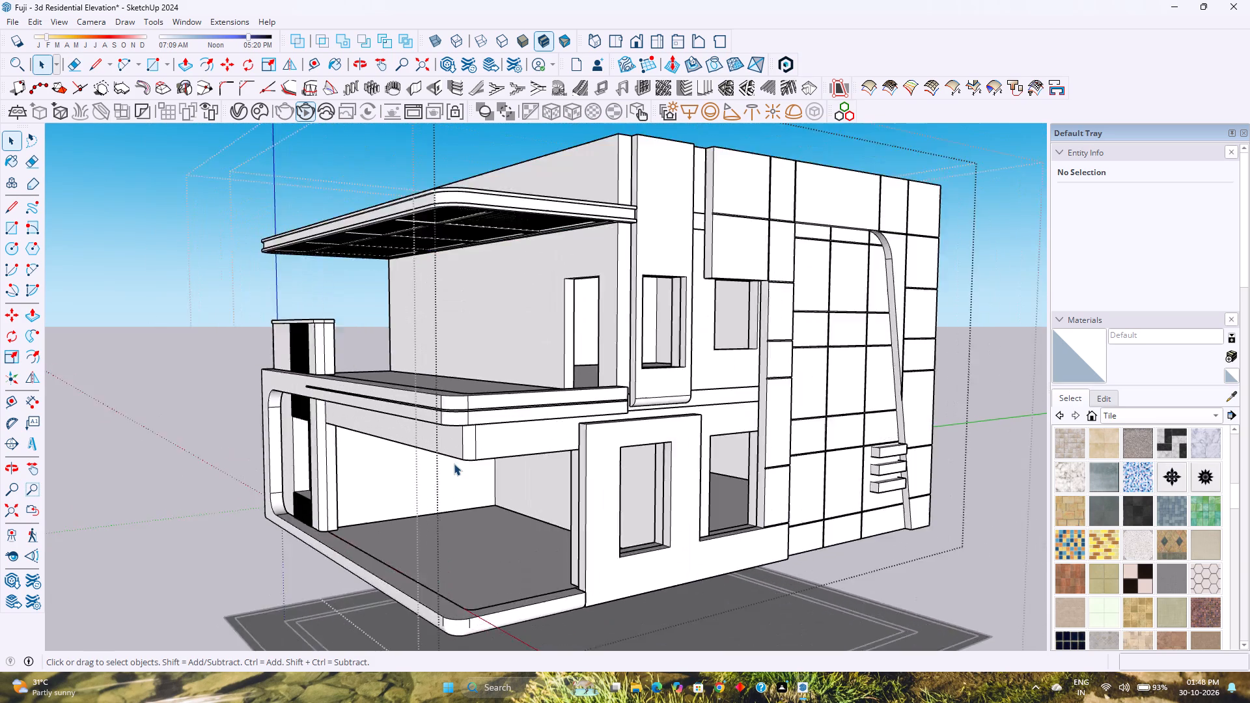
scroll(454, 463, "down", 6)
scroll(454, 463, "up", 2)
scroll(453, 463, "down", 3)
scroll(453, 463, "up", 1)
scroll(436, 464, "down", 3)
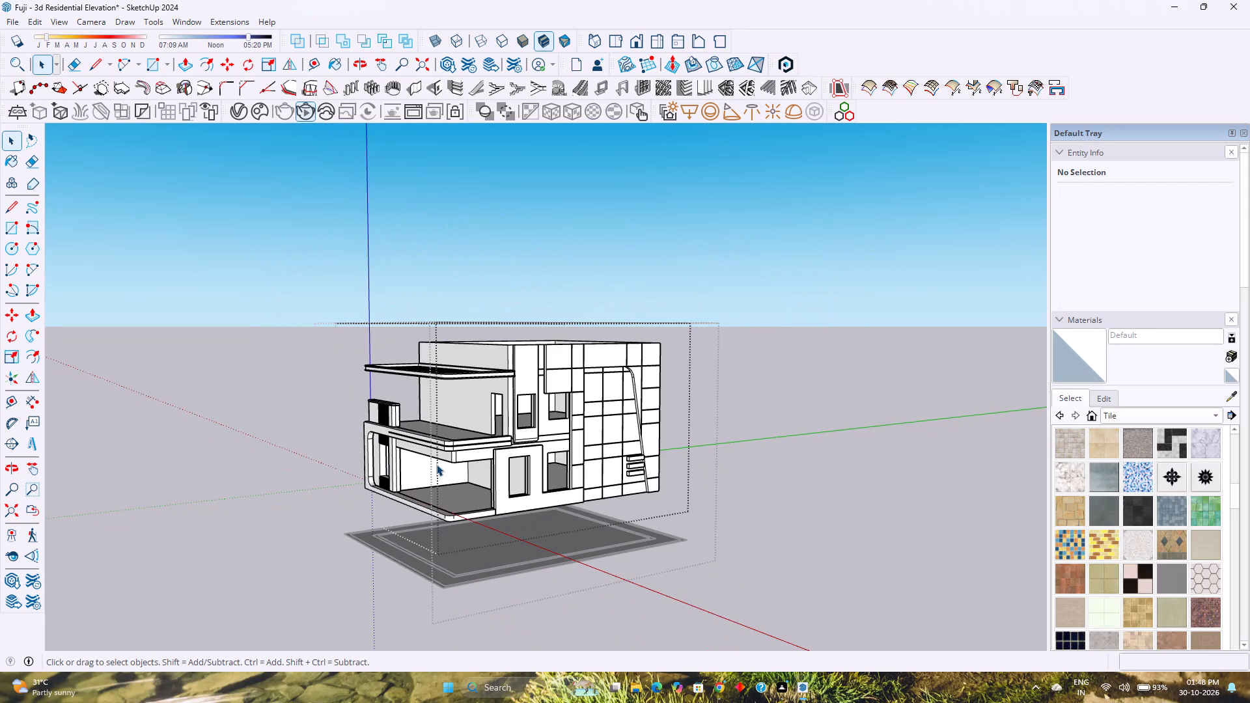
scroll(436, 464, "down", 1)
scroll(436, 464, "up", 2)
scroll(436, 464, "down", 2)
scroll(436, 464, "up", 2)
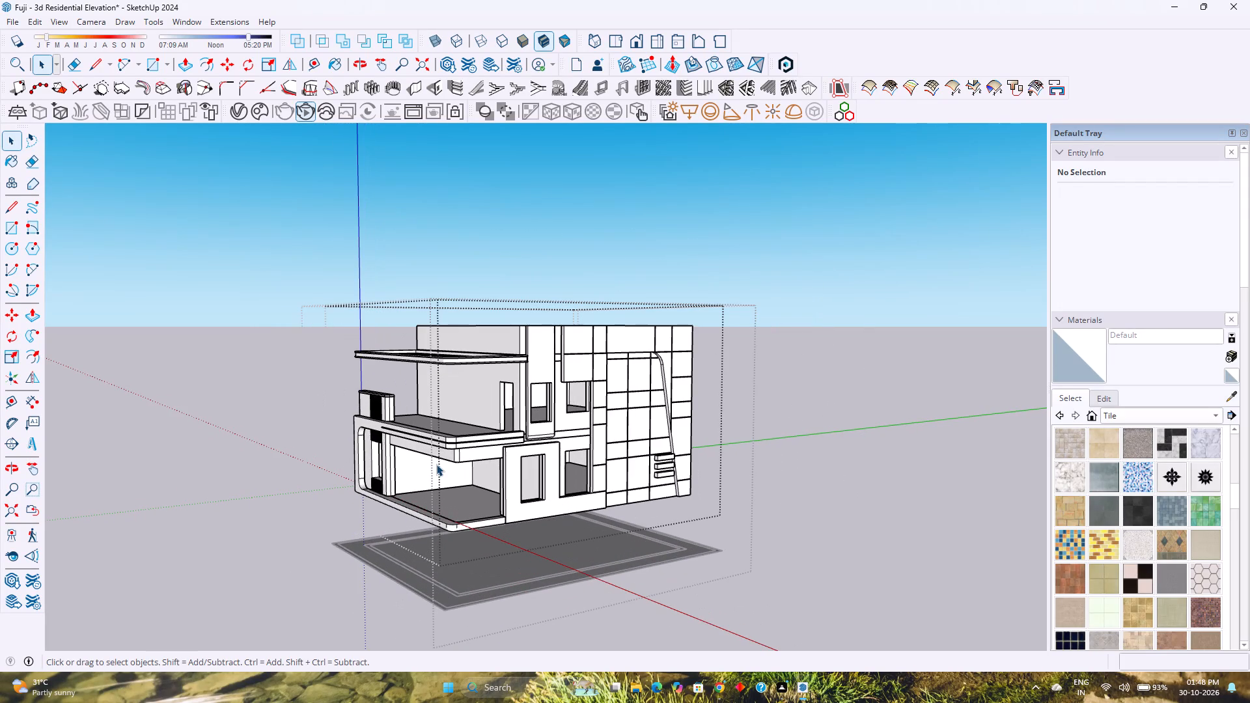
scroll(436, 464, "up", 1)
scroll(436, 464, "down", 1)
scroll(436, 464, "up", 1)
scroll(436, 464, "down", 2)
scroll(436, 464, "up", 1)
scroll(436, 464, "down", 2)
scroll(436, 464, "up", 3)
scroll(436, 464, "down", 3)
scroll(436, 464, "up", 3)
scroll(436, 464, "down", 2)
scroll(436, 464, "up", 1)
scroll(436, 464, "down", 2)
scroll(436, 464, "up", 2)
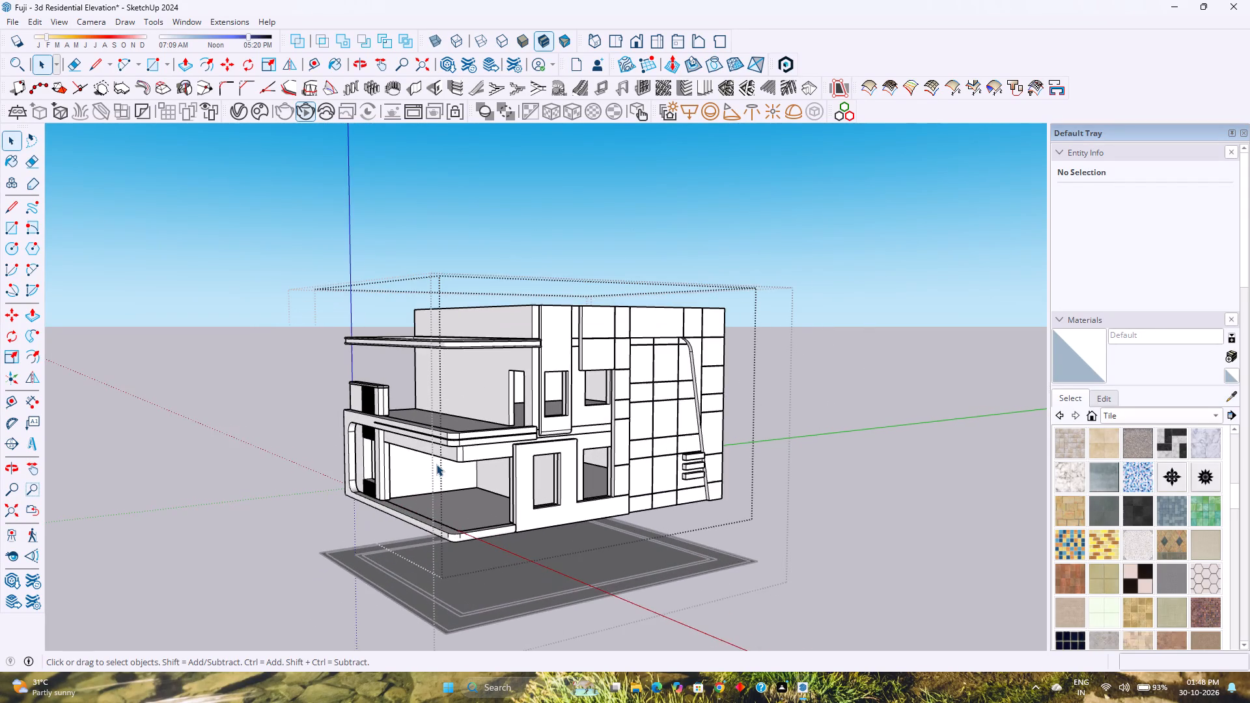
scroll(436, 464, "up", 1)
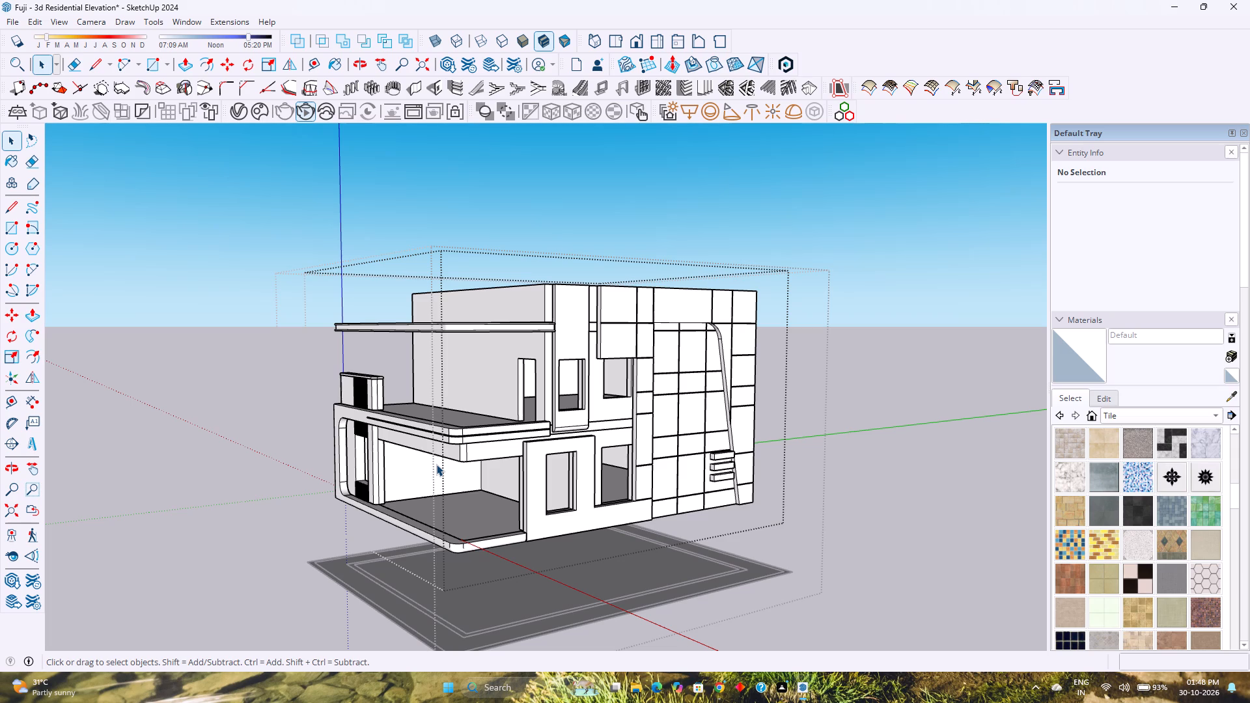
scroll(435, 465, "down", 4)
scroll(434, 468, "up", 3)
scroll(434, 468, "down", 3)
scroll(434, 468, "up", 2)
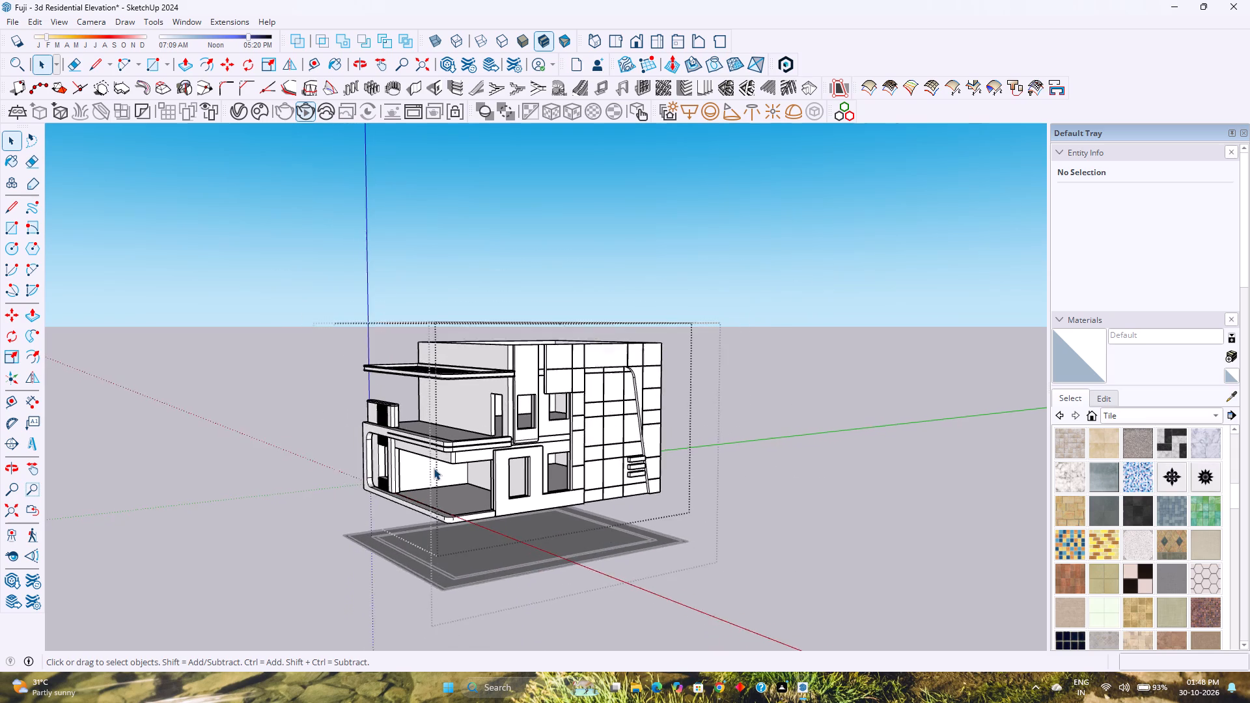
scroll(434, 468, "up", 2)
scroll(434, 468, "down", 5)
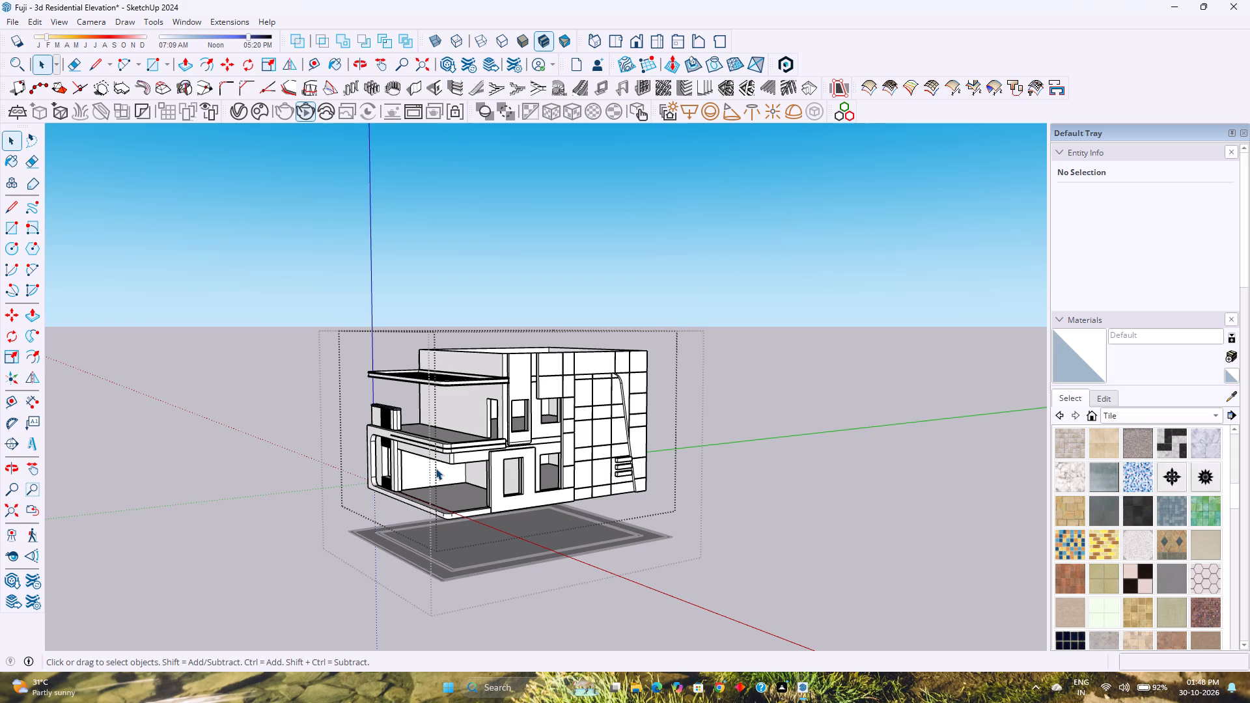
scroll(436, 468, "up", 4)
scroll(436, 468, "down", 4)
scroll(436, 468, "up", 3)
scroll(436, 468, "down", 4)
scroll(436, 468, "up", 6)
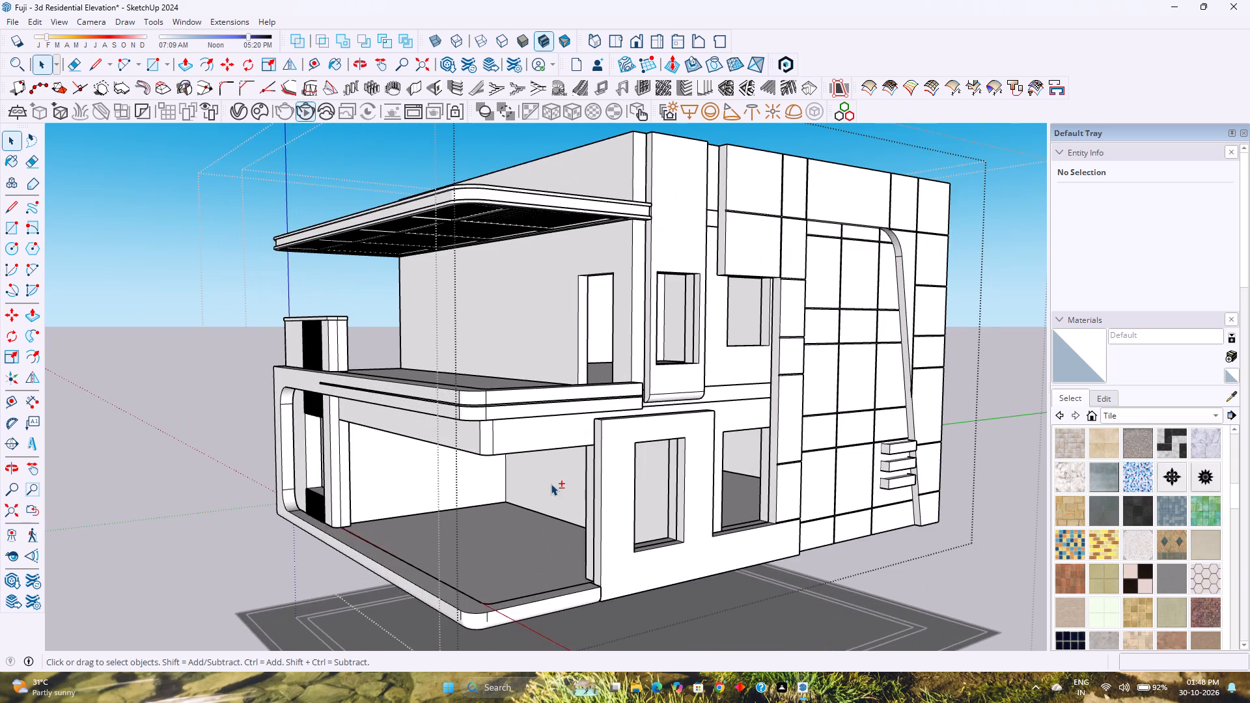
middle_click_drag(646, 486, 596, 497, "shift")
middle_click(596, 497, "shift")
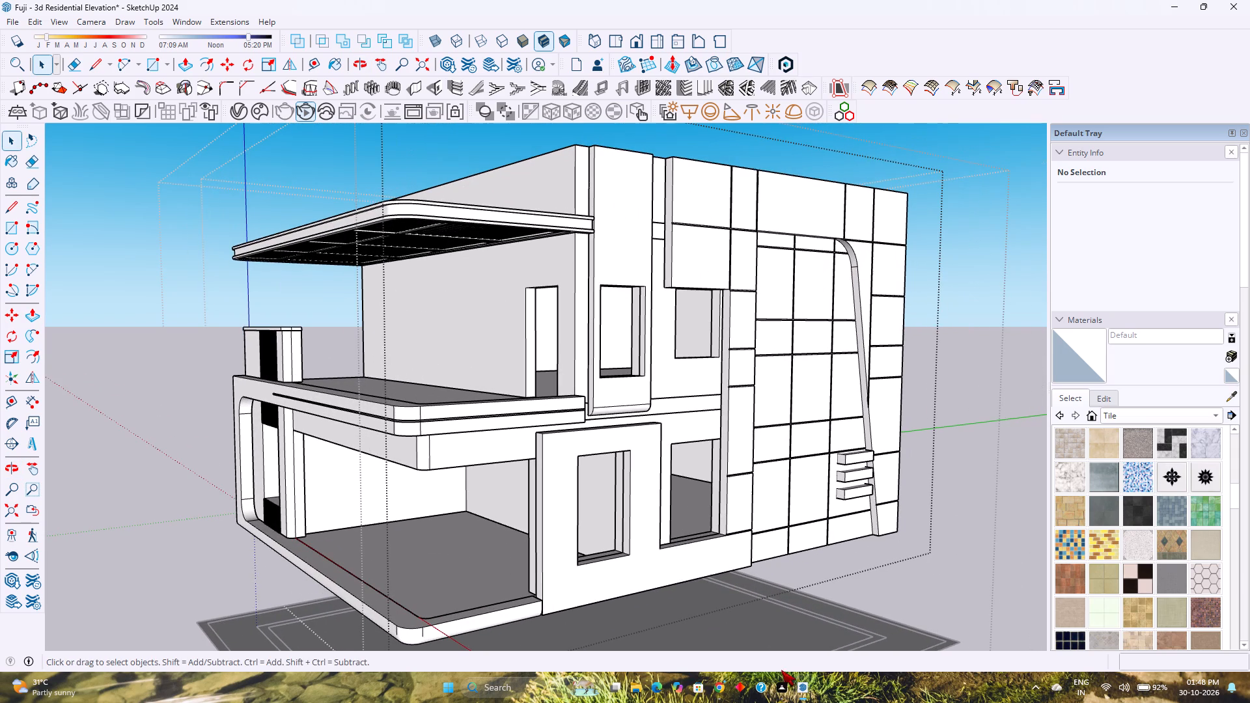
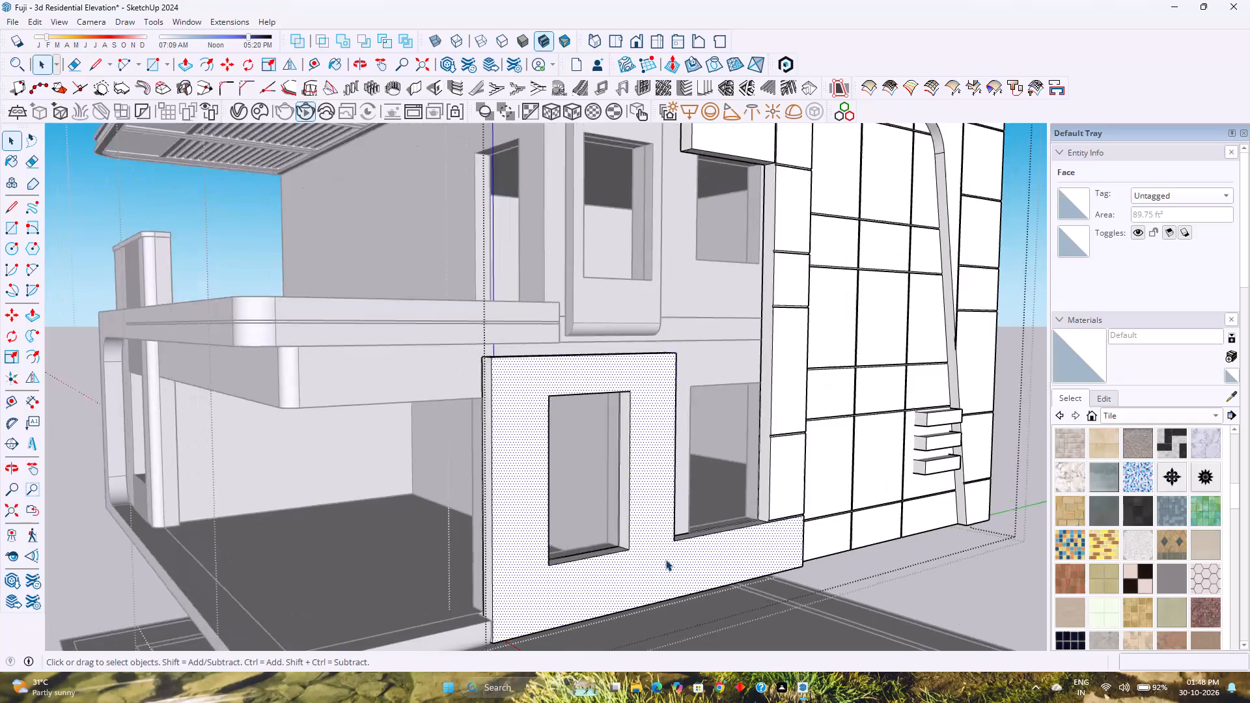
Place a horizontal guide 6" above the bottom edge of the L-shaped window frame's narrow end face.
middle_click_drag(665, 559, 535, 579)
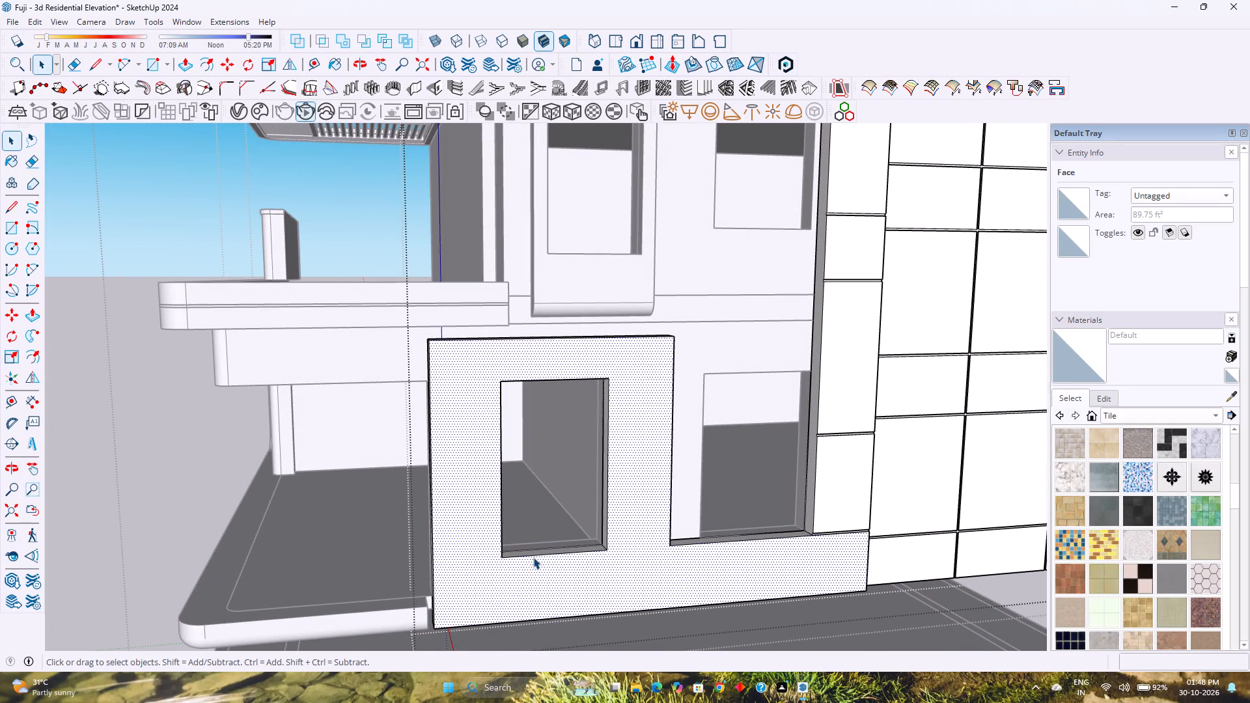
middle_click_drag(756, 639, 676, 534)
middle_click(676, 534)
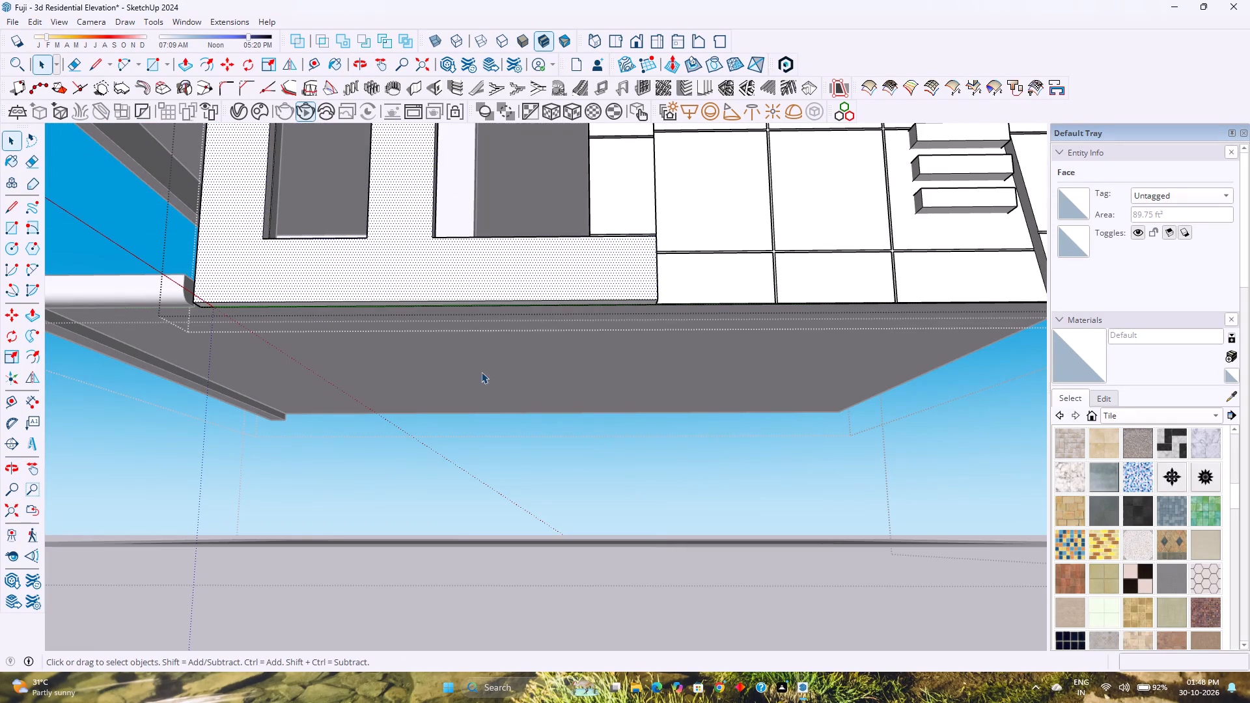
scroll(378, 313, "down", 1)
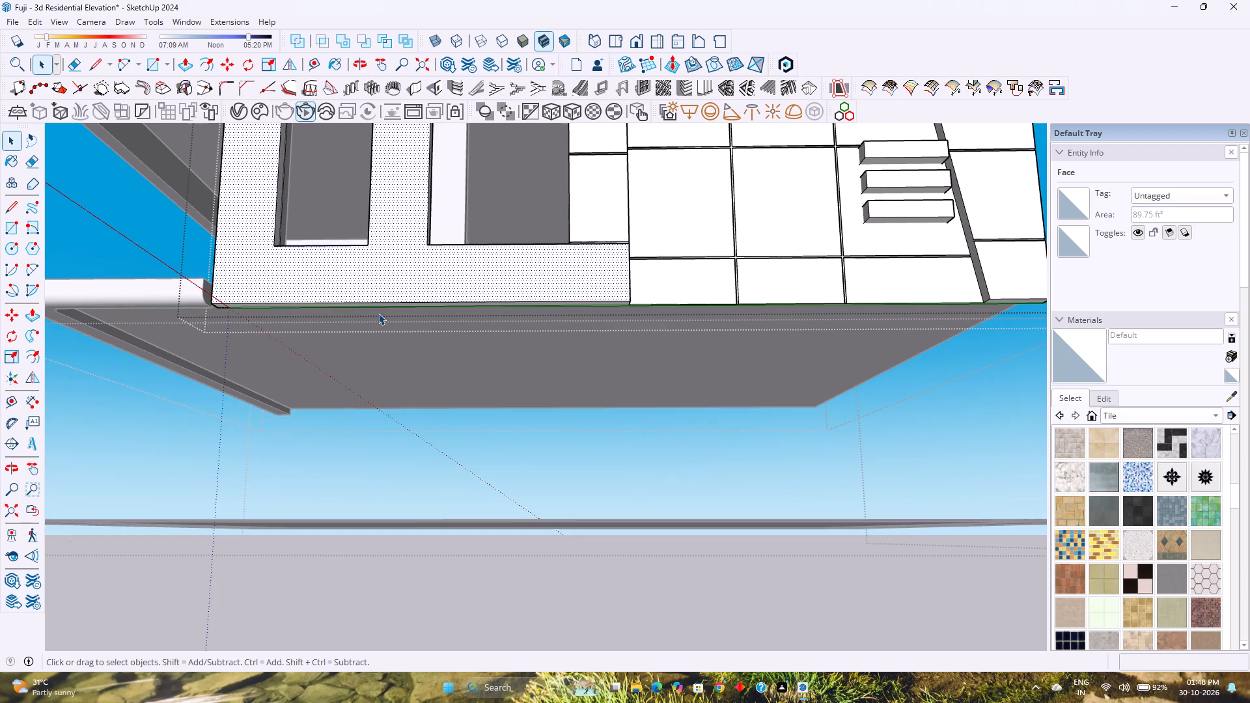
middle_click_drag(378, 313, 371, 396)
middle_click(371, 396)
scroll(368, 403, "up", 1)
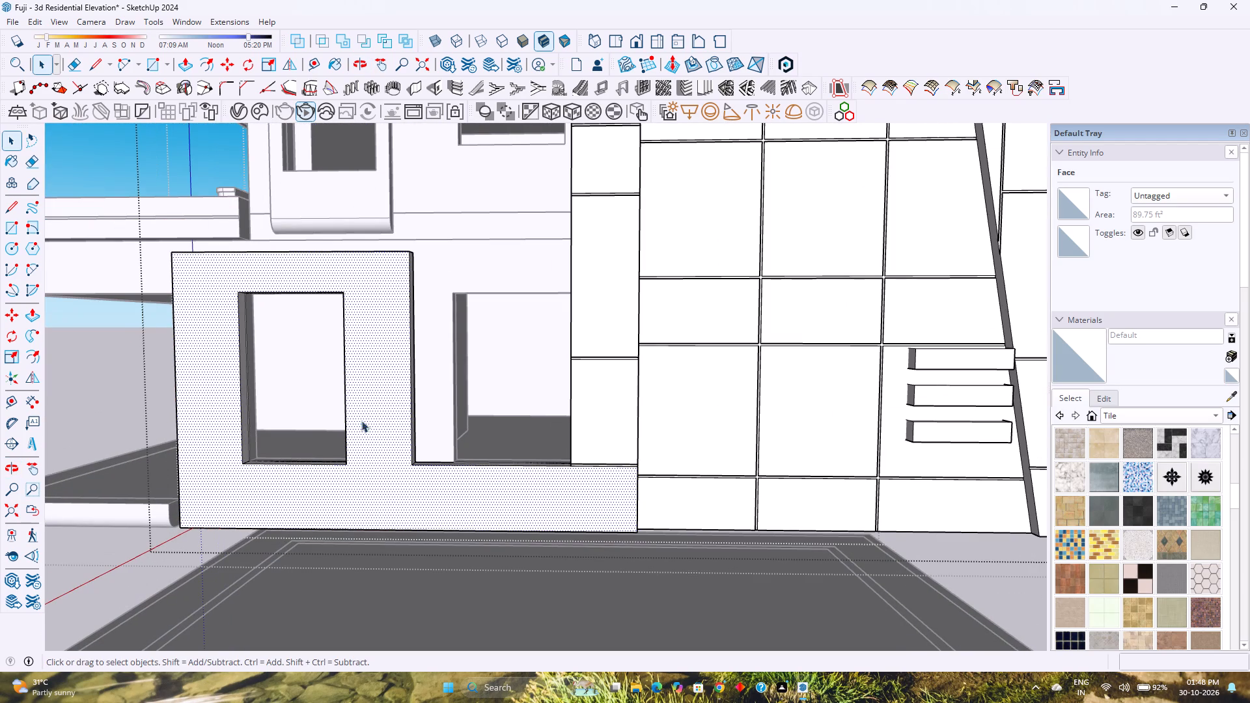
middle_click_drag(354, 431, 124, 434)
middle_click_drag(124, 434, 118, 434)
middle_click_drag(398, 507, 352, 453, "shift")
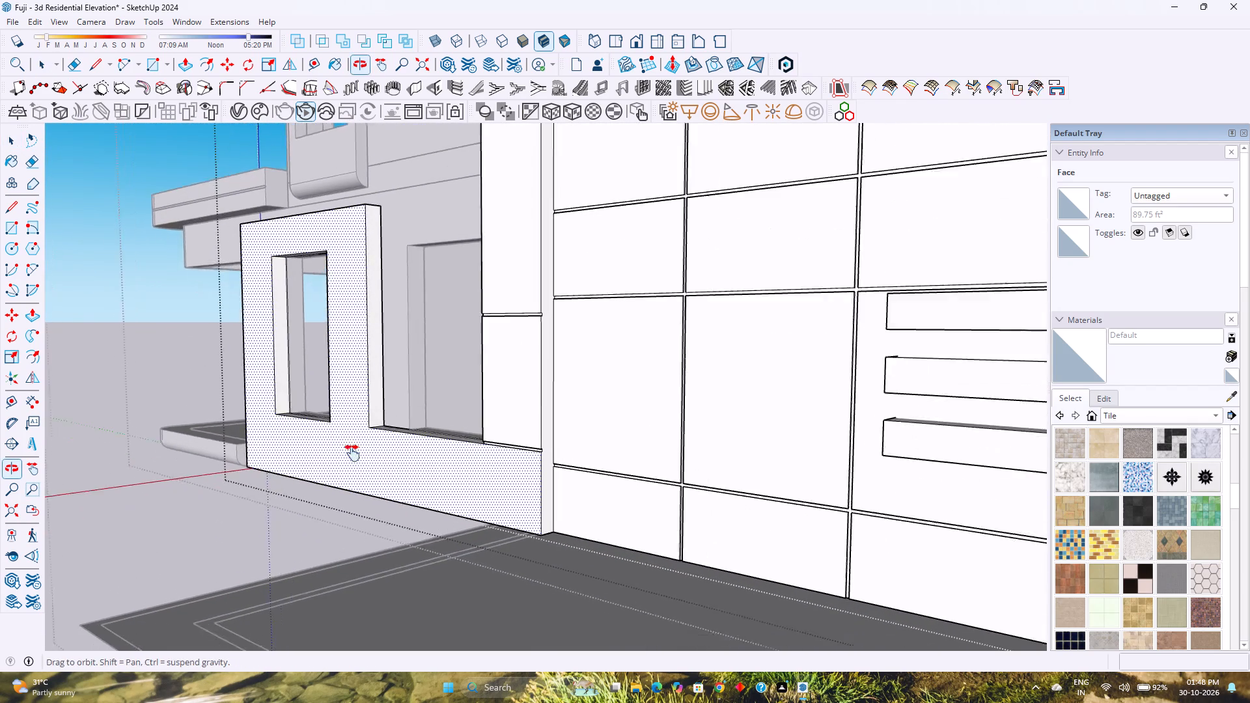
middle_click_drag(352, 453, 351, 452, "shift")
middle_click(351, 452, "shift")
scroll(503, 499, "up", 10)
middle_click_drag(527, 499, 436, 500)
middle_click(436, 501)
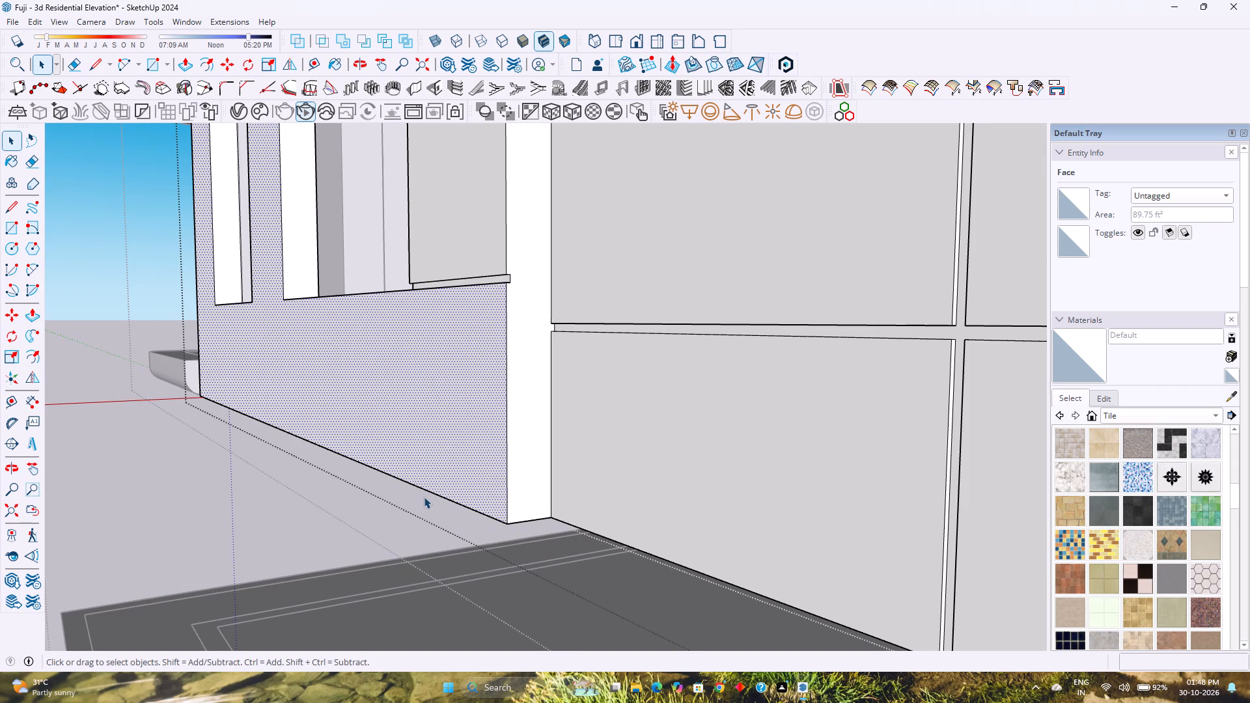
scroll(521, 519, "up", 3)
middle_click_drag(521, 517, 495, 517)
middle_click(495, 517)
left_click(520, 490)
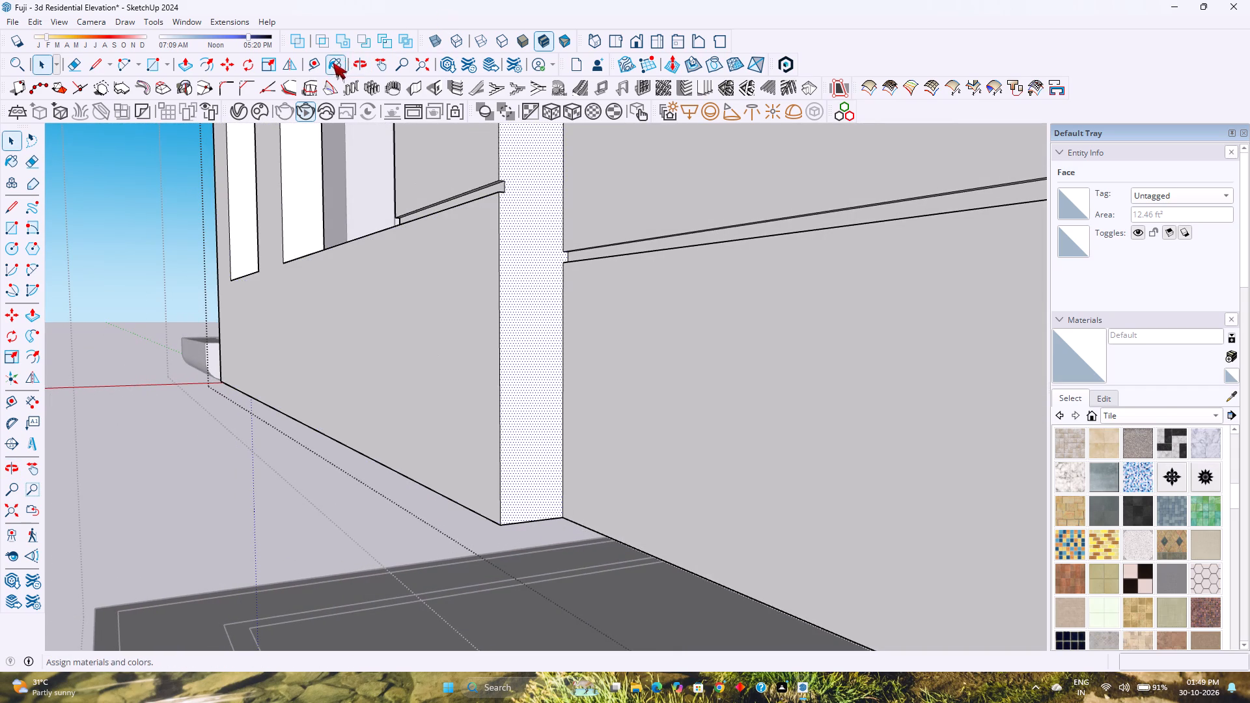
left_click(309, 66)
left_click(522, 523)
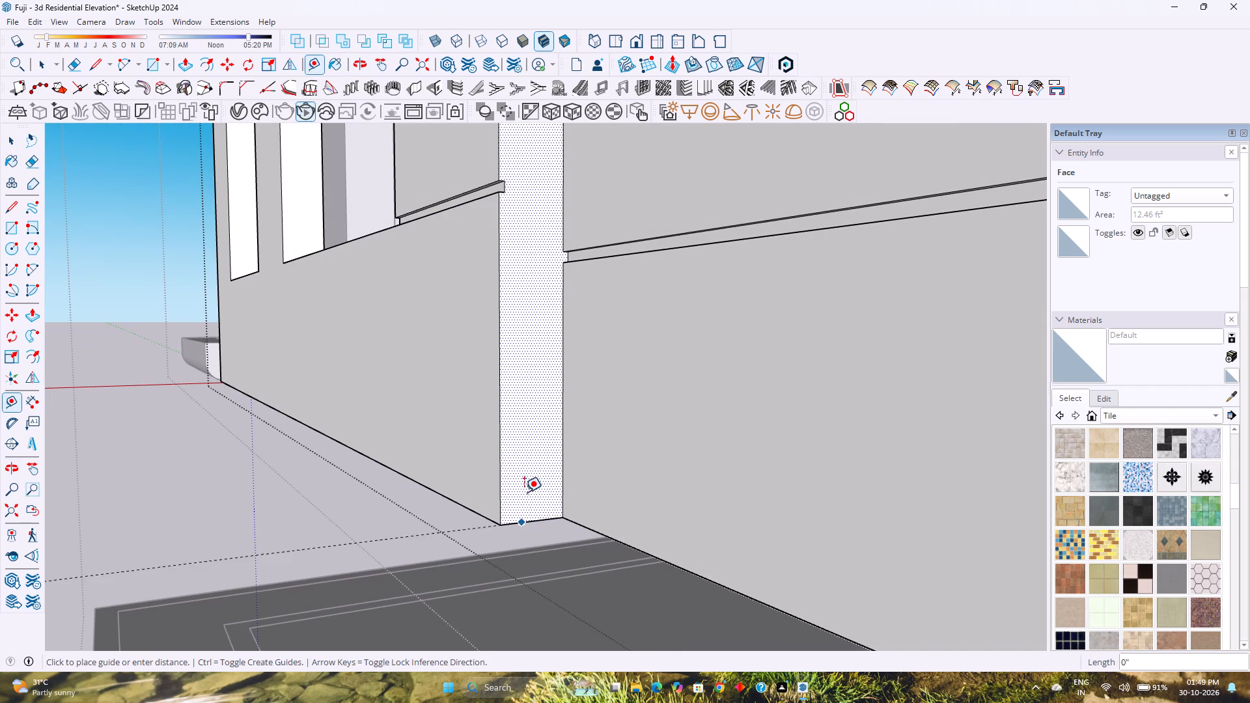
key("Up")
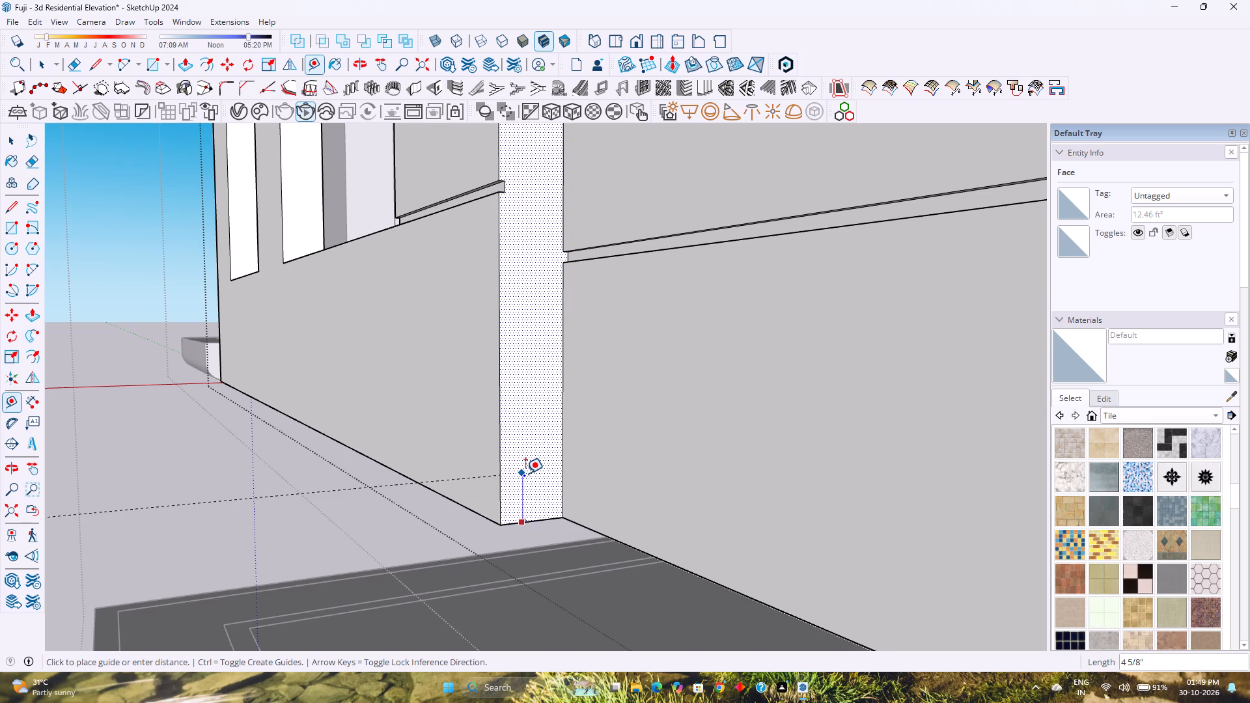
key("6")
key("Return")
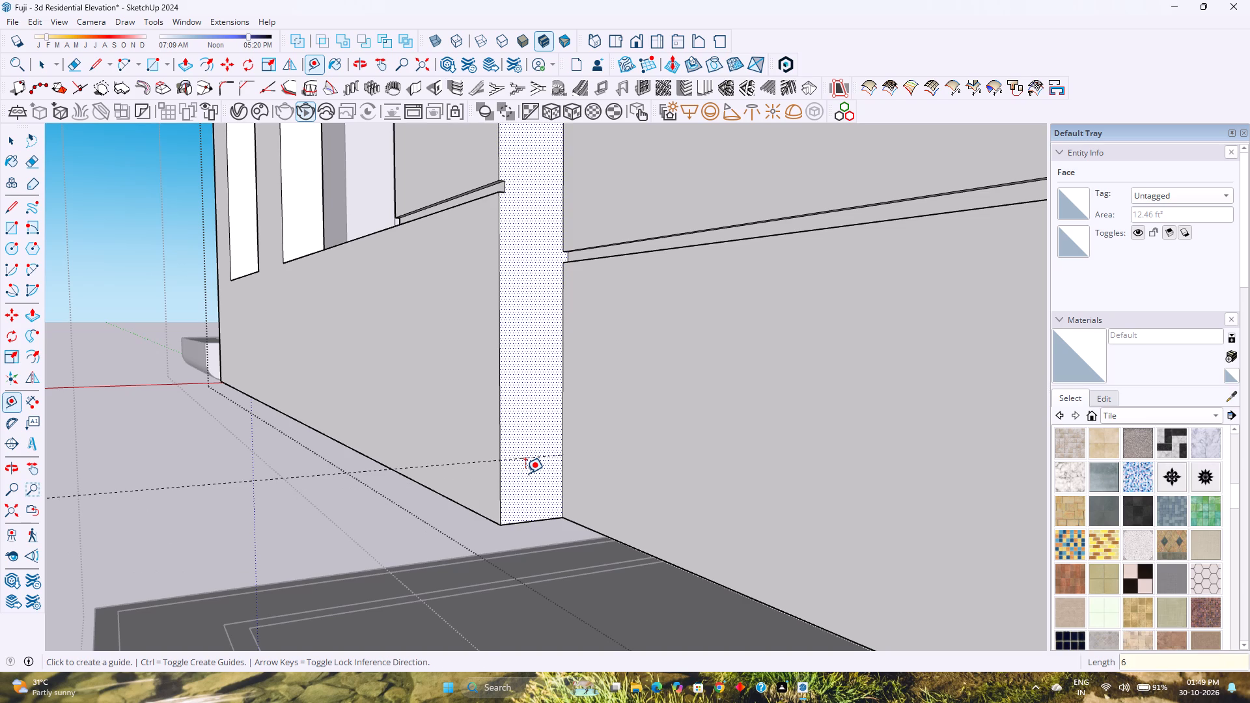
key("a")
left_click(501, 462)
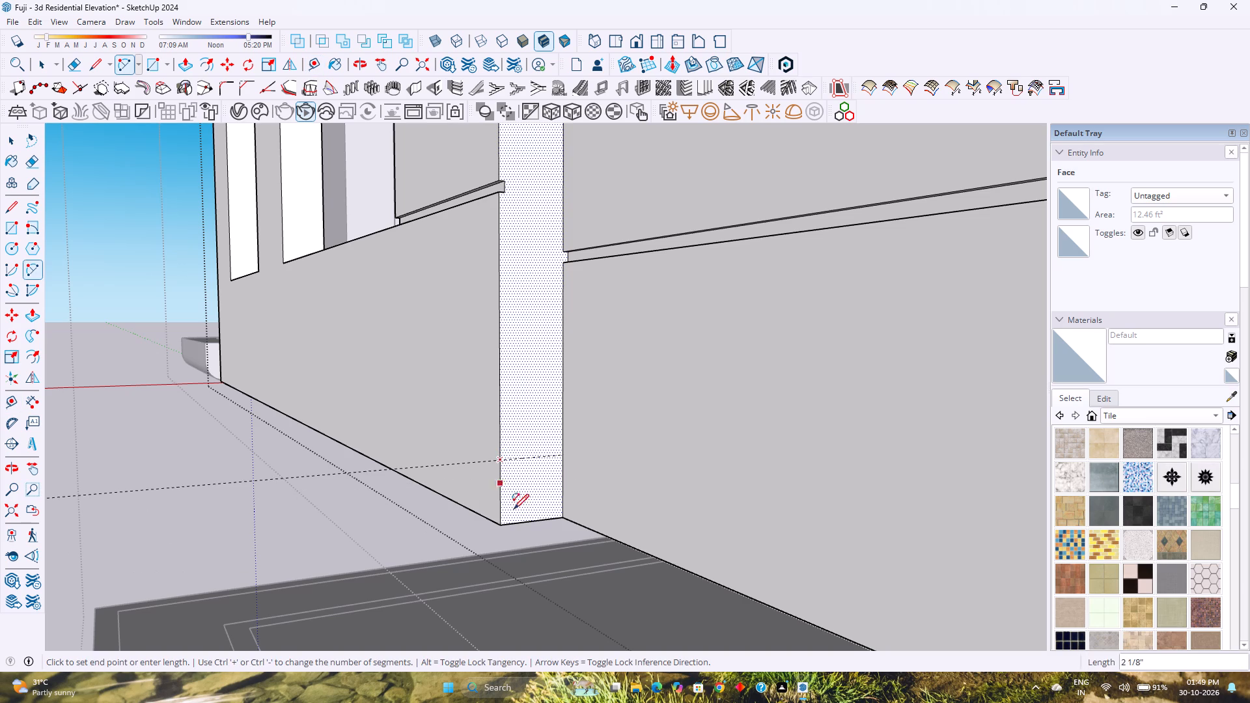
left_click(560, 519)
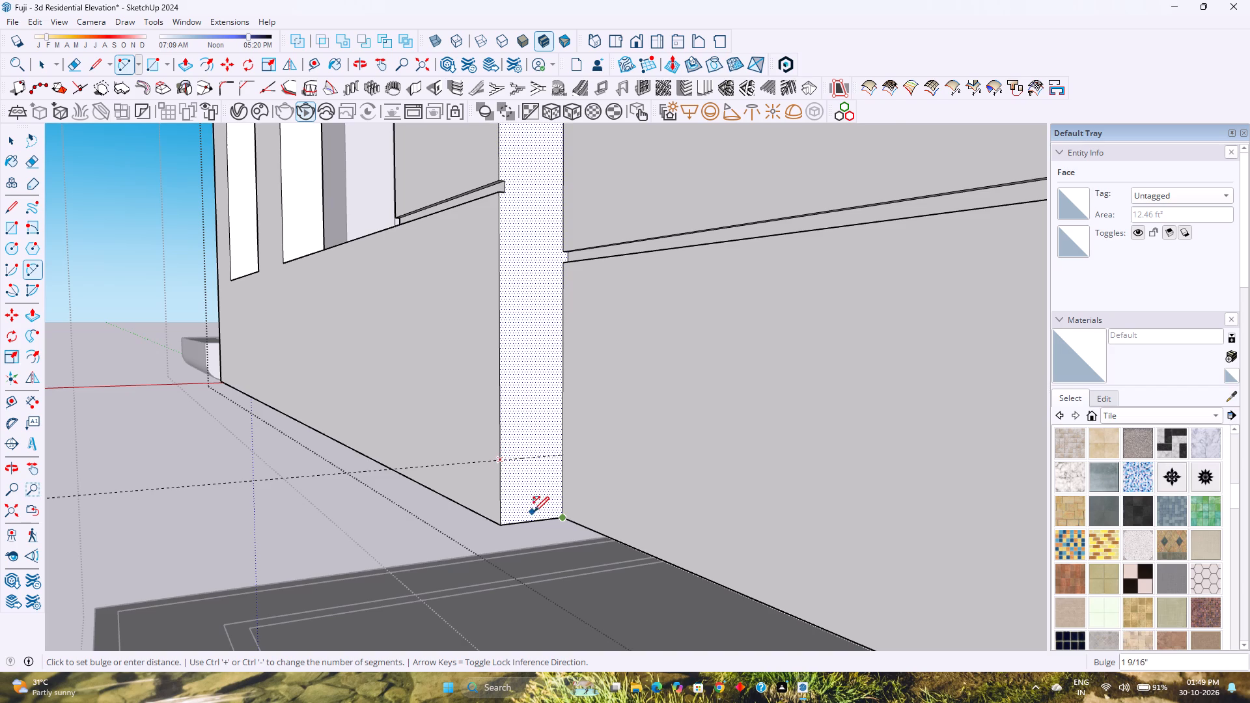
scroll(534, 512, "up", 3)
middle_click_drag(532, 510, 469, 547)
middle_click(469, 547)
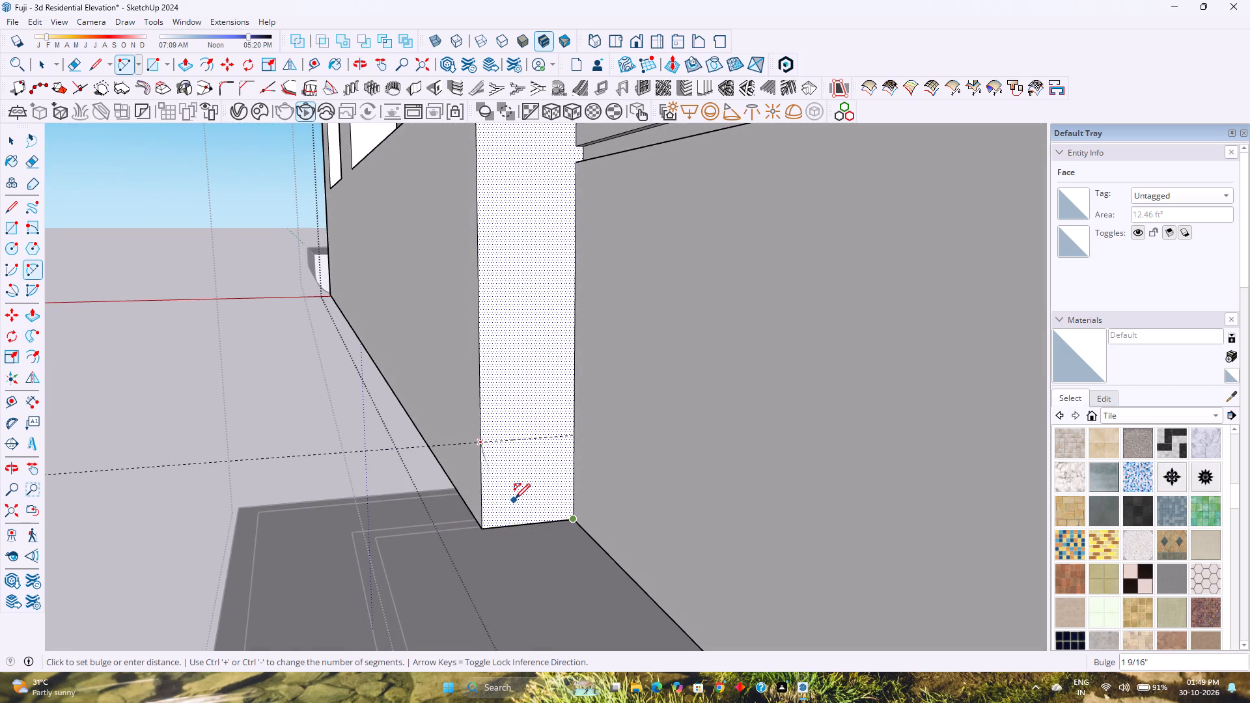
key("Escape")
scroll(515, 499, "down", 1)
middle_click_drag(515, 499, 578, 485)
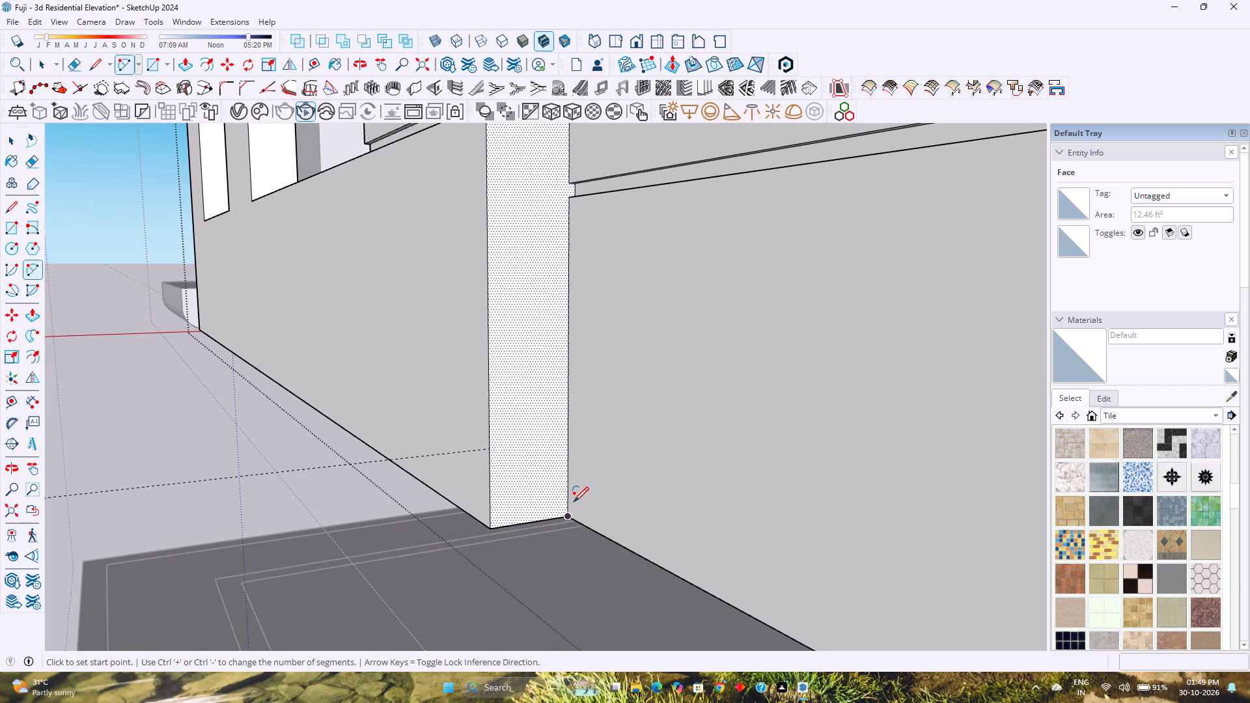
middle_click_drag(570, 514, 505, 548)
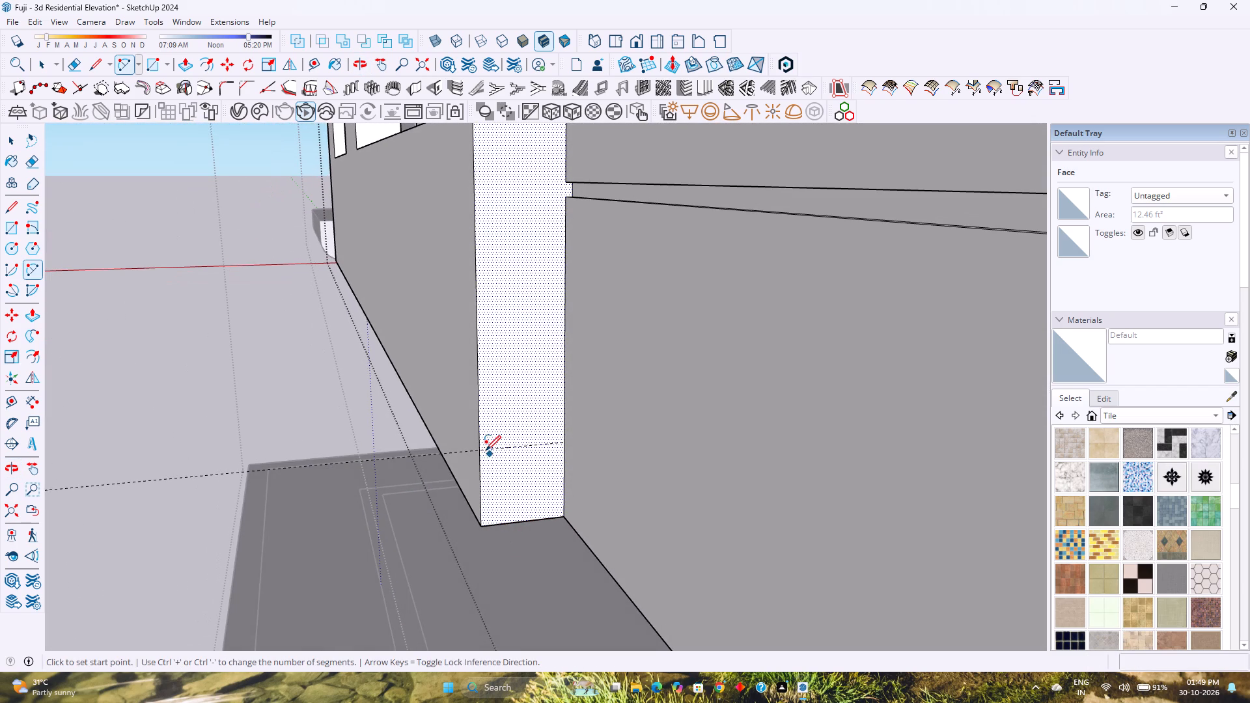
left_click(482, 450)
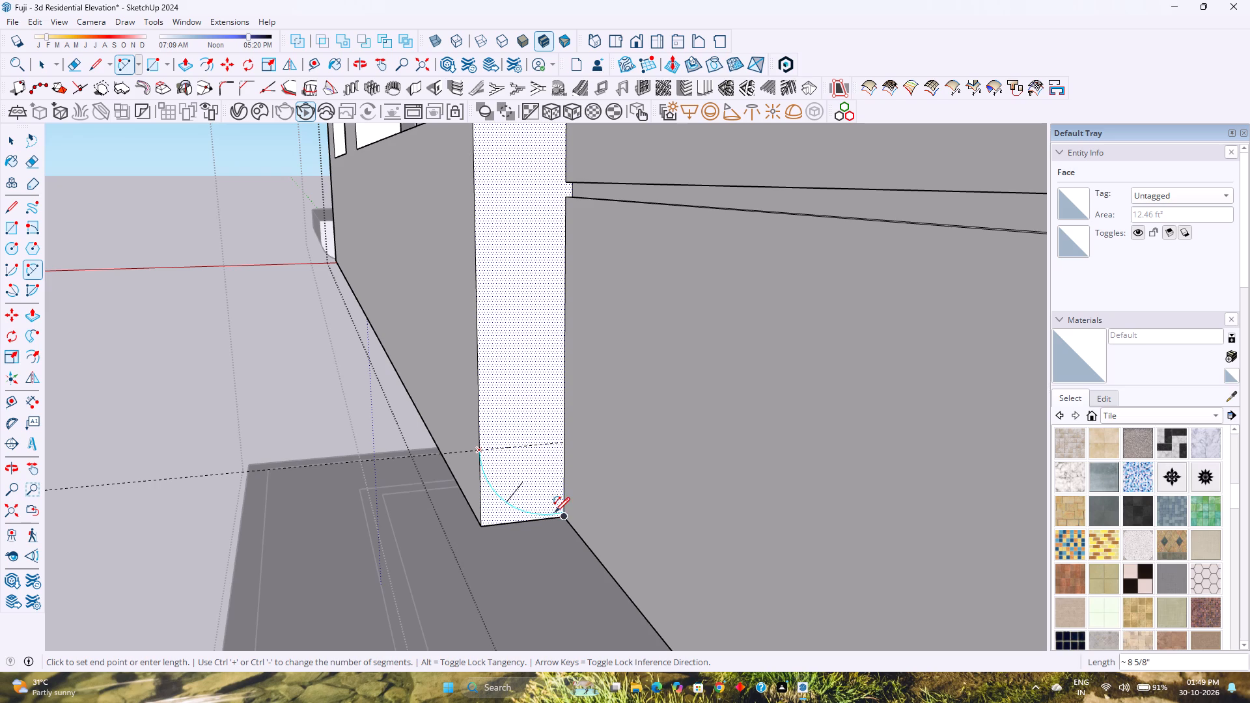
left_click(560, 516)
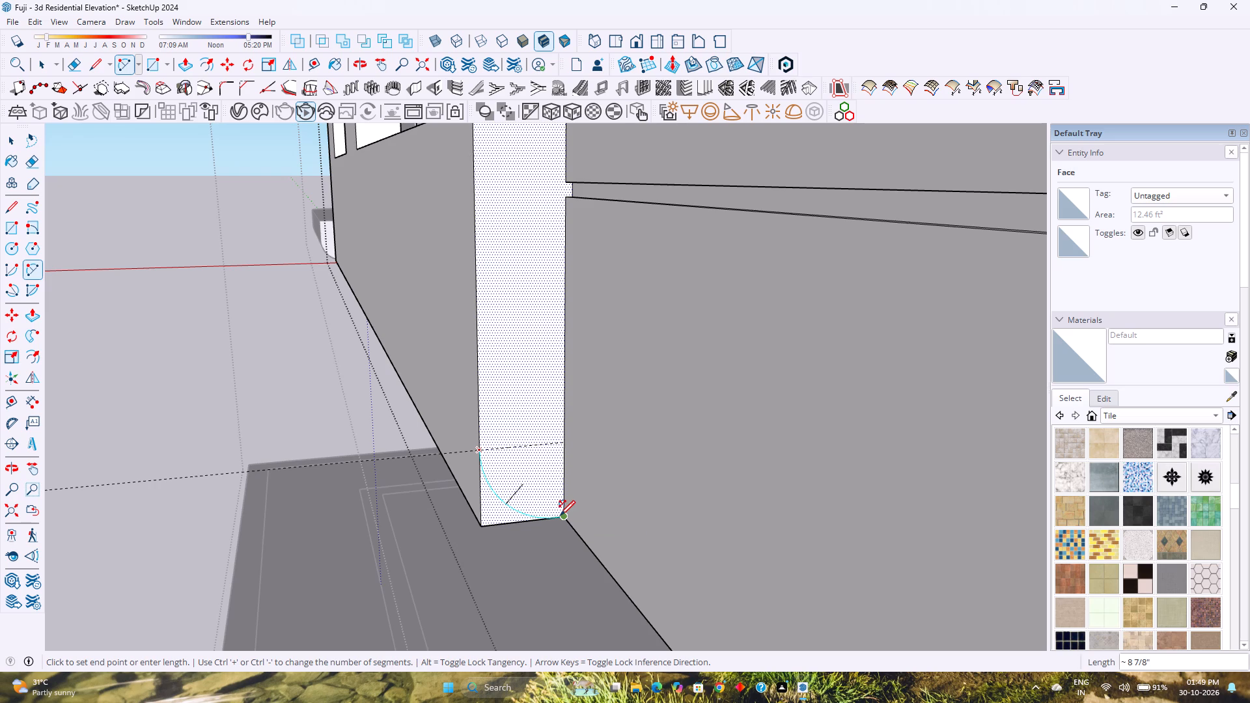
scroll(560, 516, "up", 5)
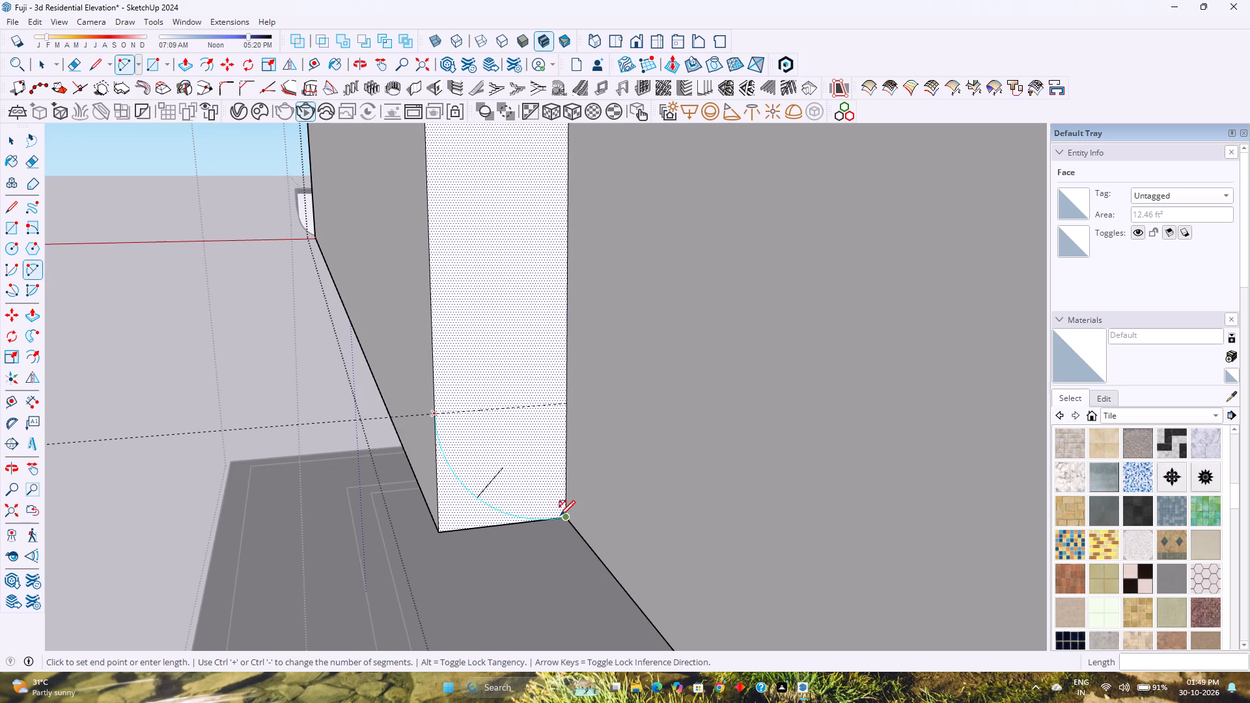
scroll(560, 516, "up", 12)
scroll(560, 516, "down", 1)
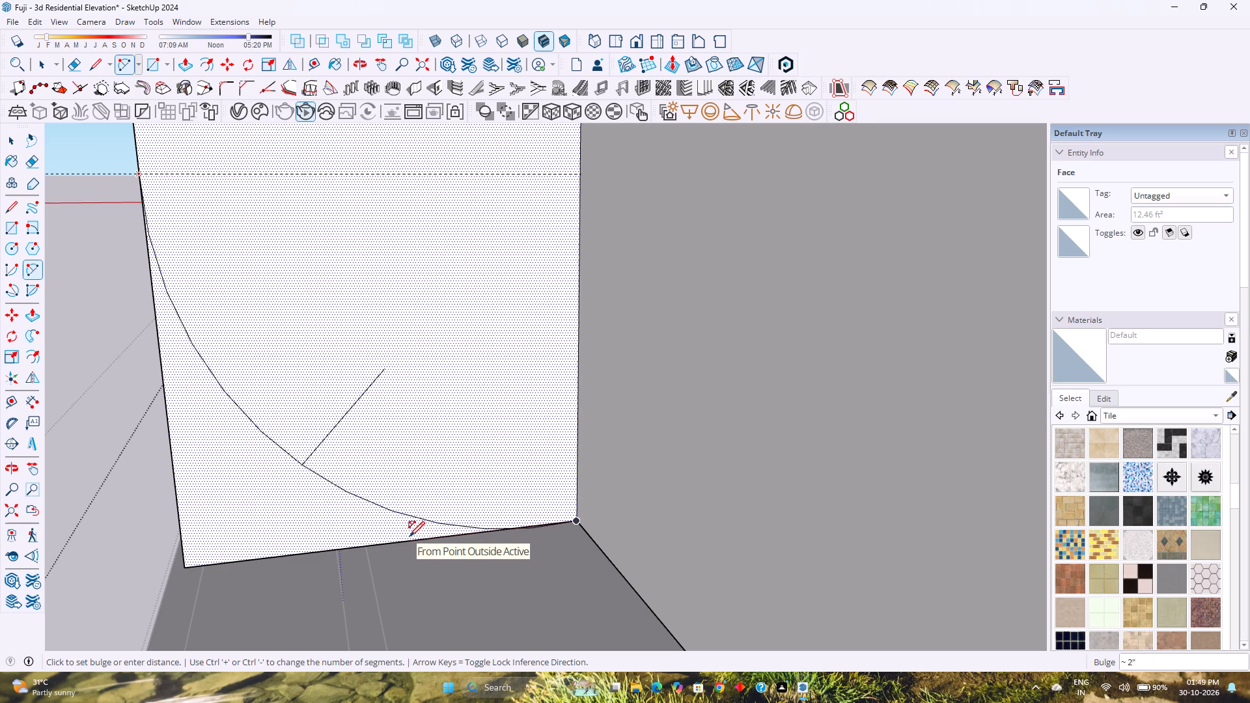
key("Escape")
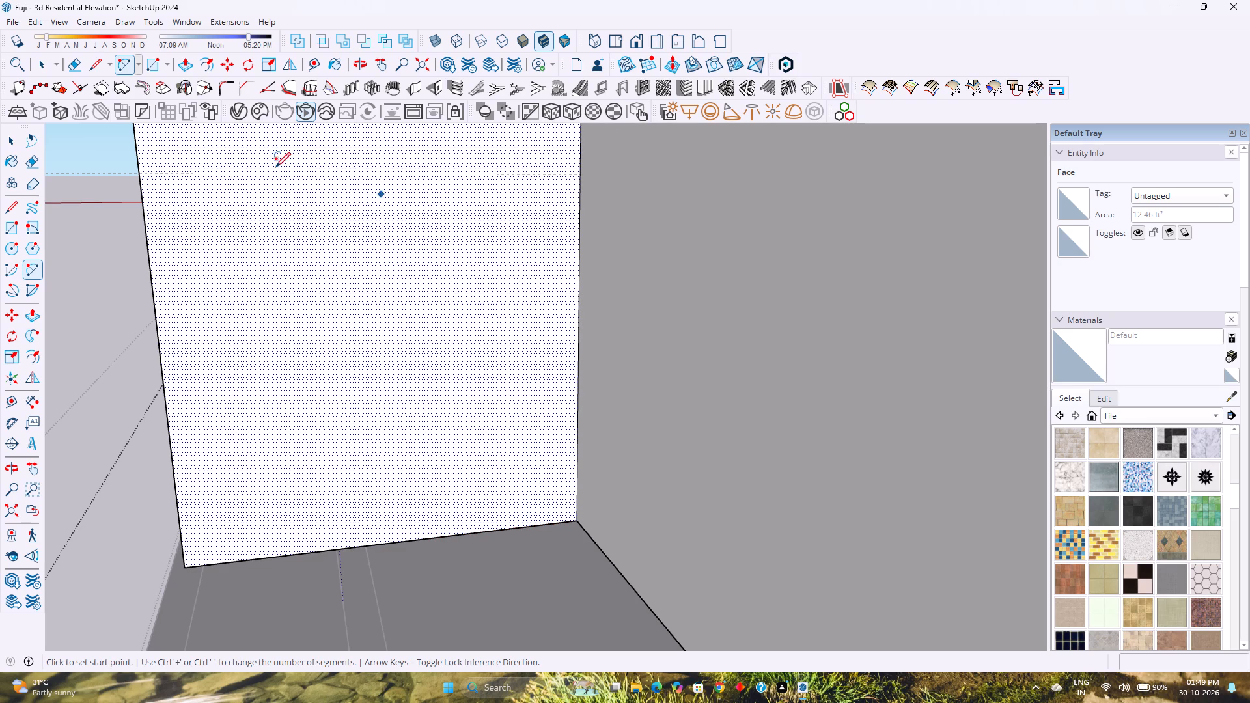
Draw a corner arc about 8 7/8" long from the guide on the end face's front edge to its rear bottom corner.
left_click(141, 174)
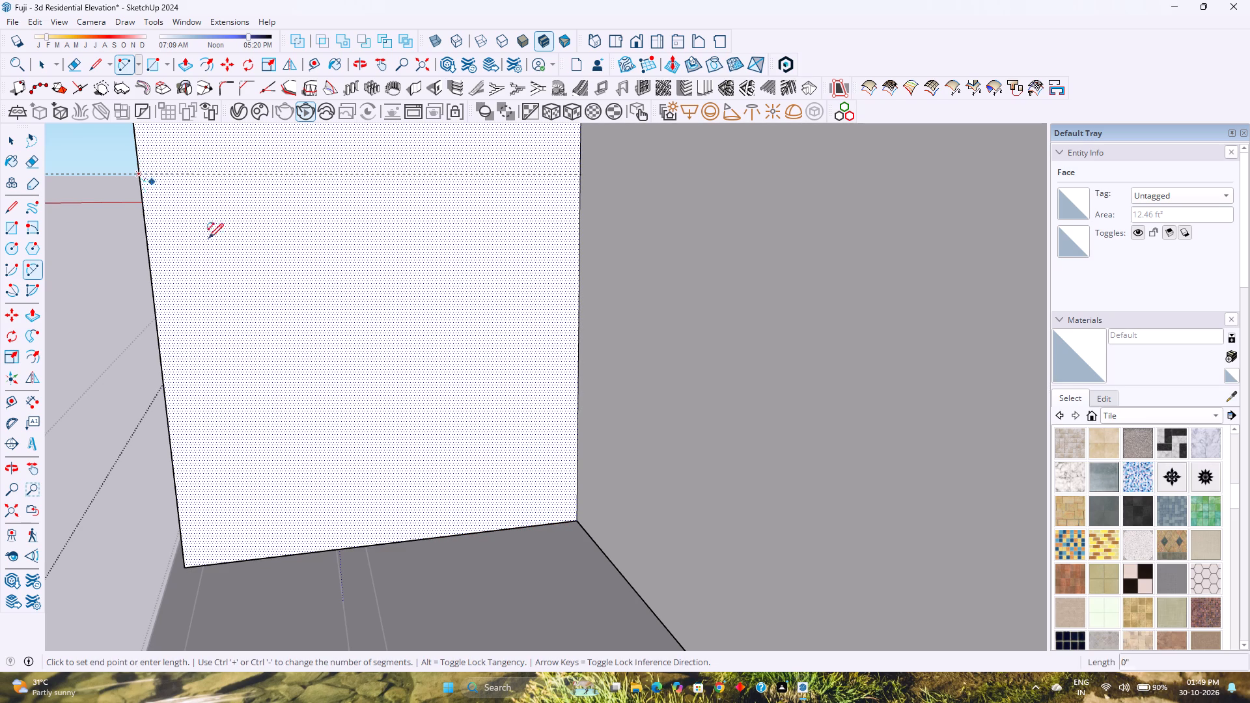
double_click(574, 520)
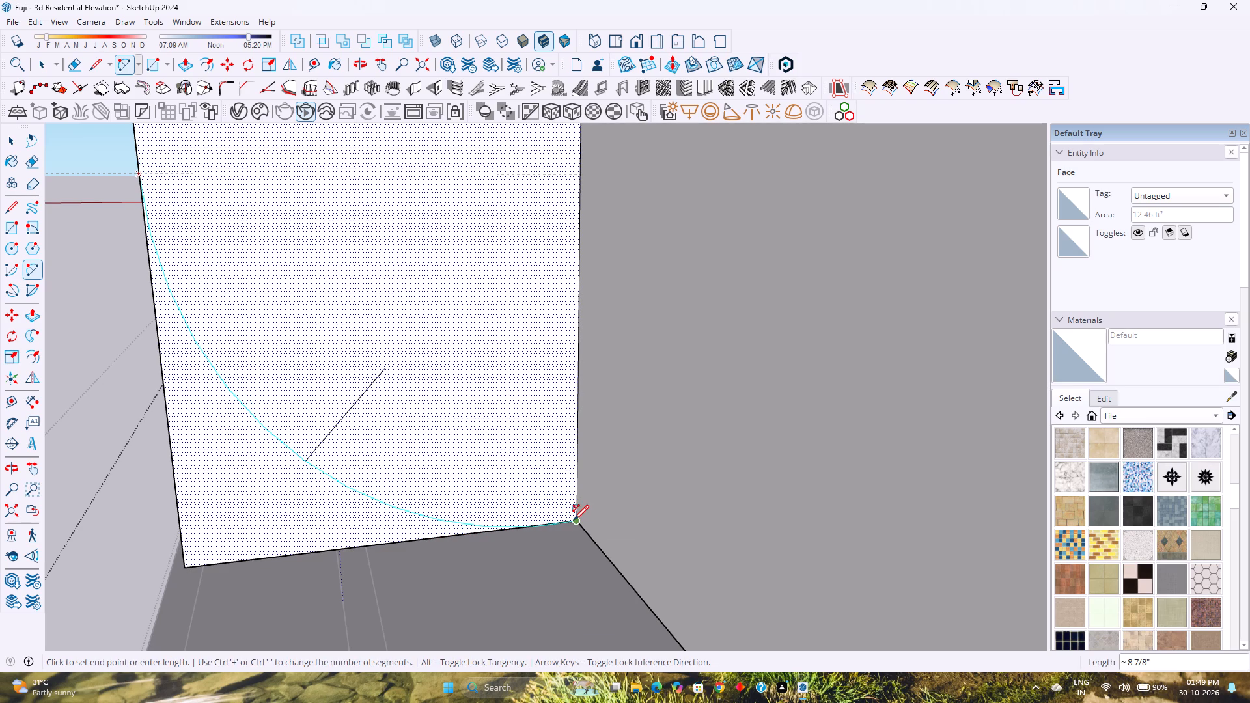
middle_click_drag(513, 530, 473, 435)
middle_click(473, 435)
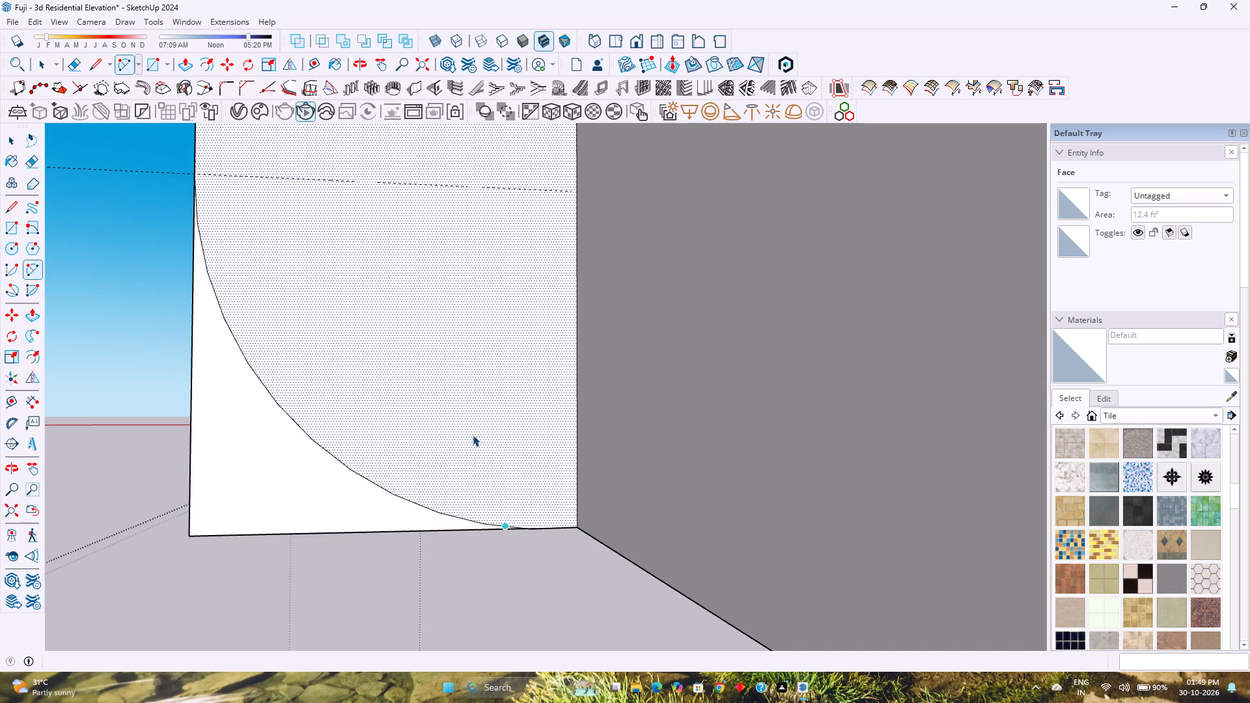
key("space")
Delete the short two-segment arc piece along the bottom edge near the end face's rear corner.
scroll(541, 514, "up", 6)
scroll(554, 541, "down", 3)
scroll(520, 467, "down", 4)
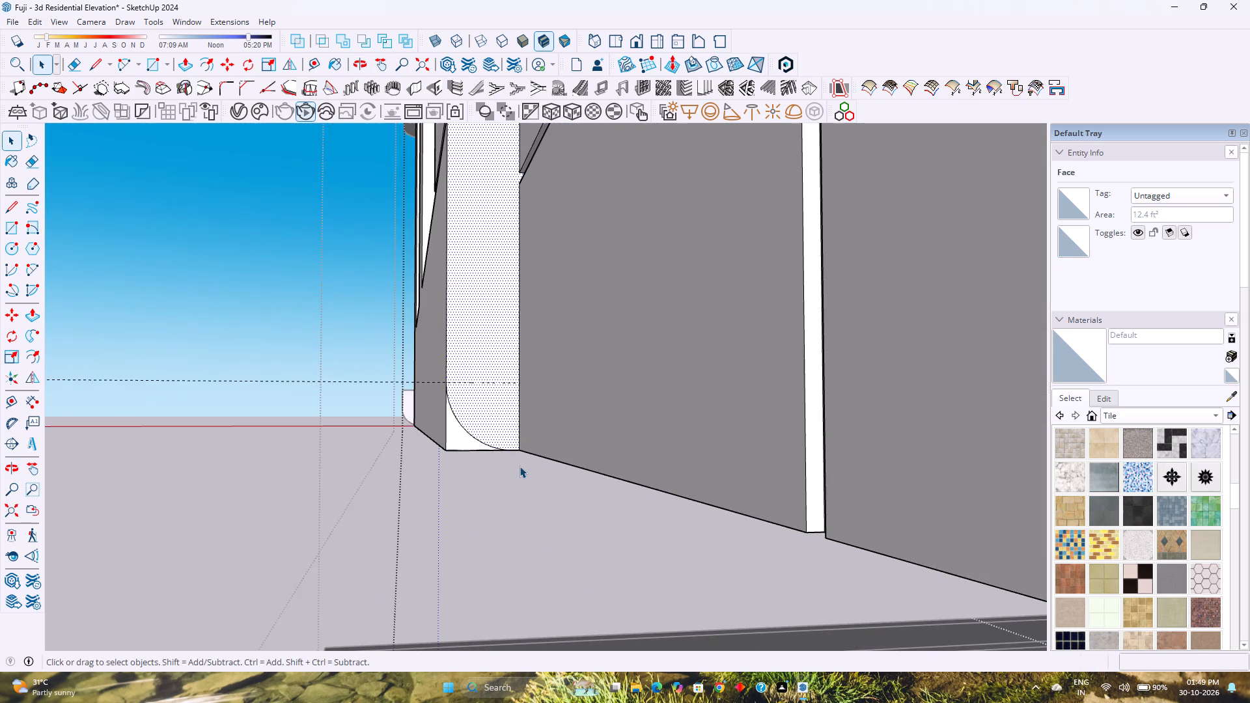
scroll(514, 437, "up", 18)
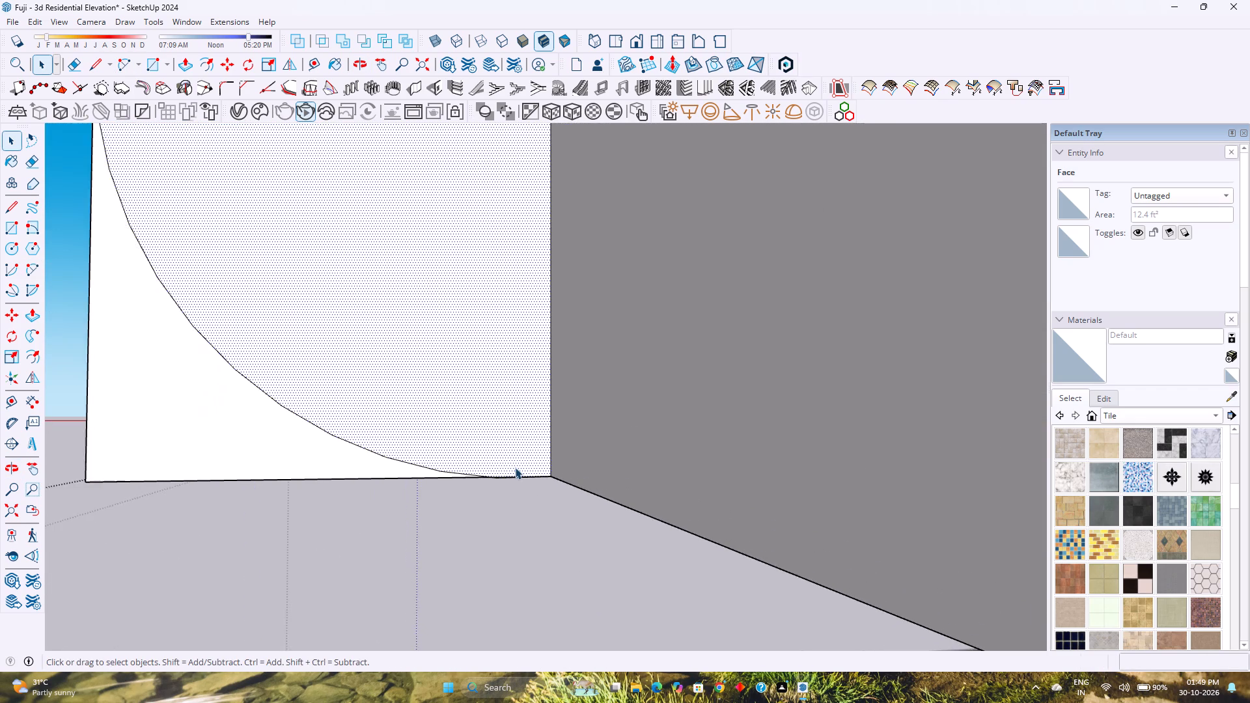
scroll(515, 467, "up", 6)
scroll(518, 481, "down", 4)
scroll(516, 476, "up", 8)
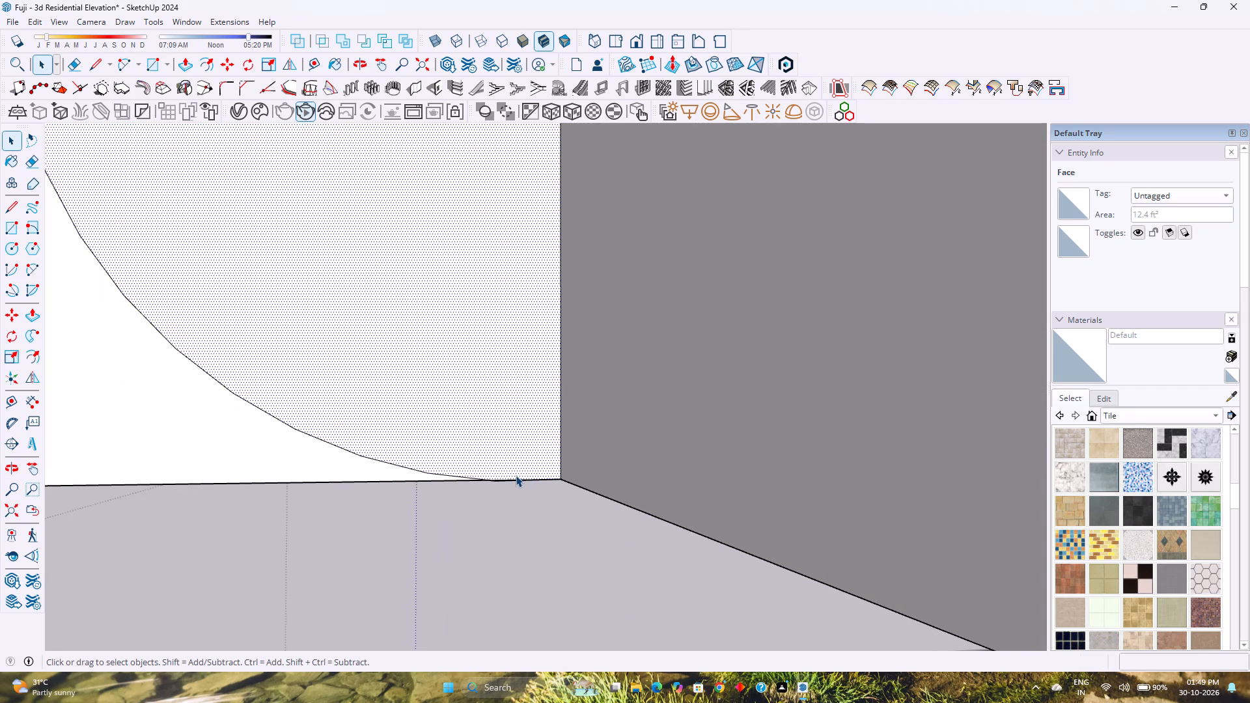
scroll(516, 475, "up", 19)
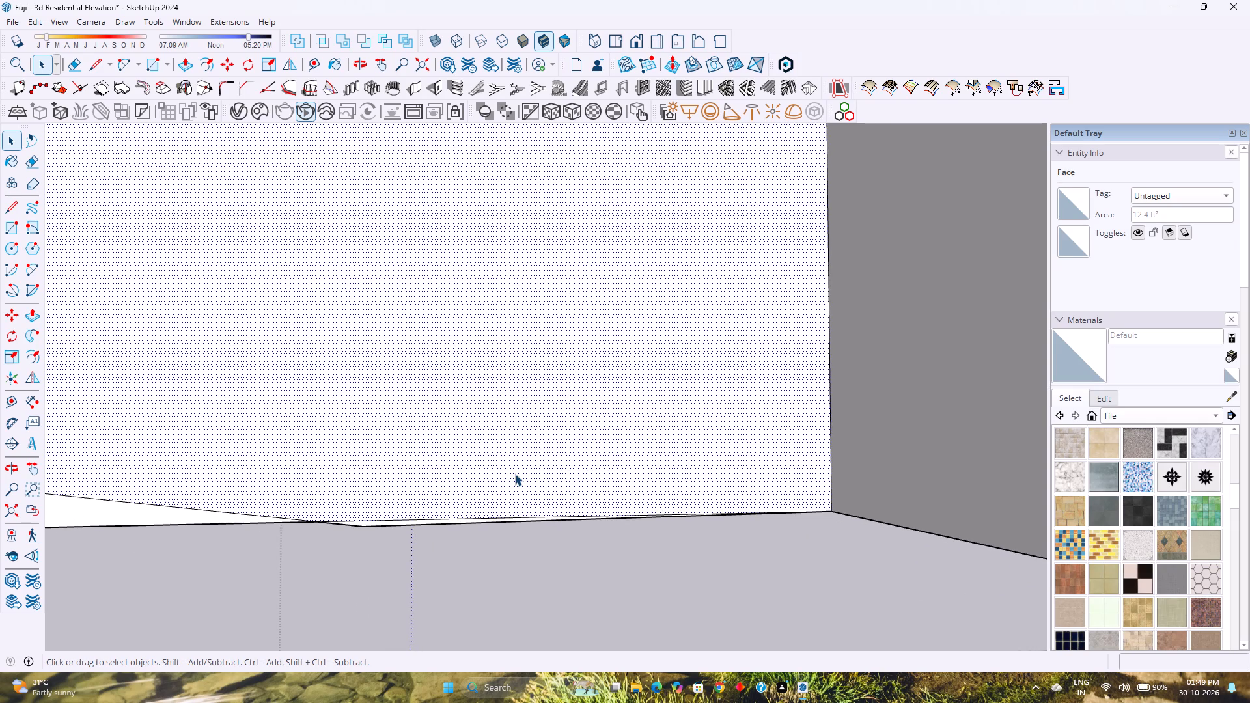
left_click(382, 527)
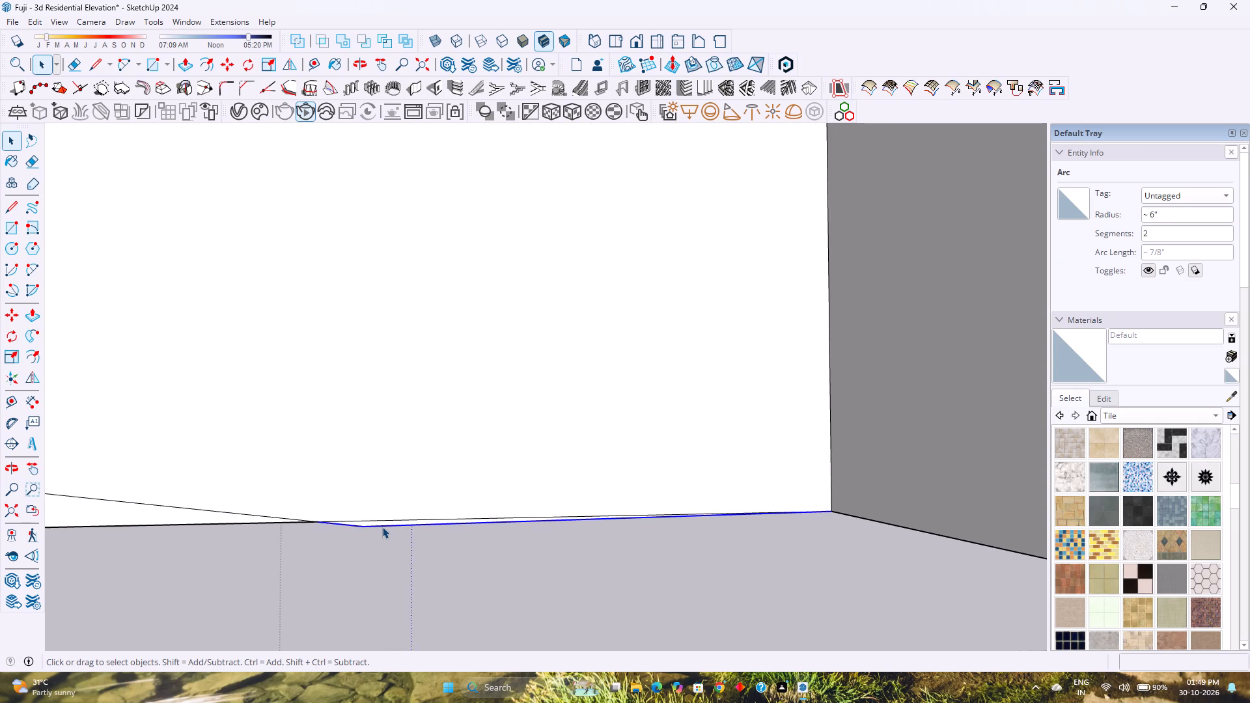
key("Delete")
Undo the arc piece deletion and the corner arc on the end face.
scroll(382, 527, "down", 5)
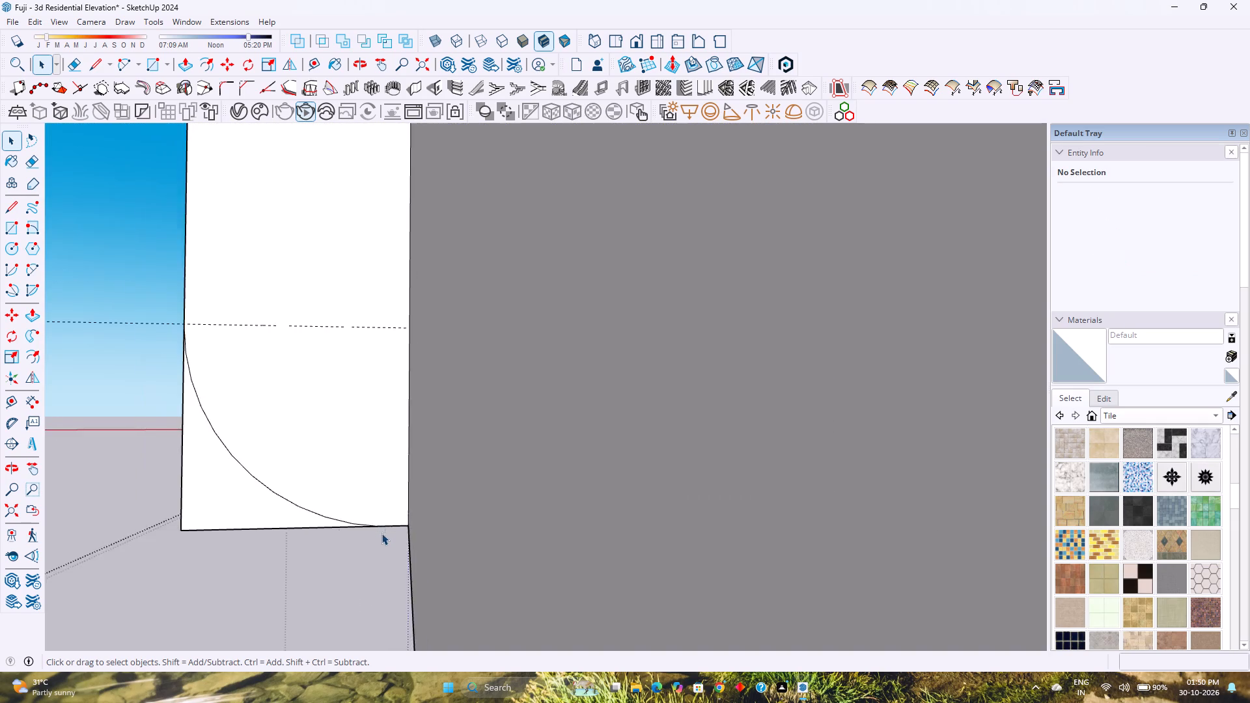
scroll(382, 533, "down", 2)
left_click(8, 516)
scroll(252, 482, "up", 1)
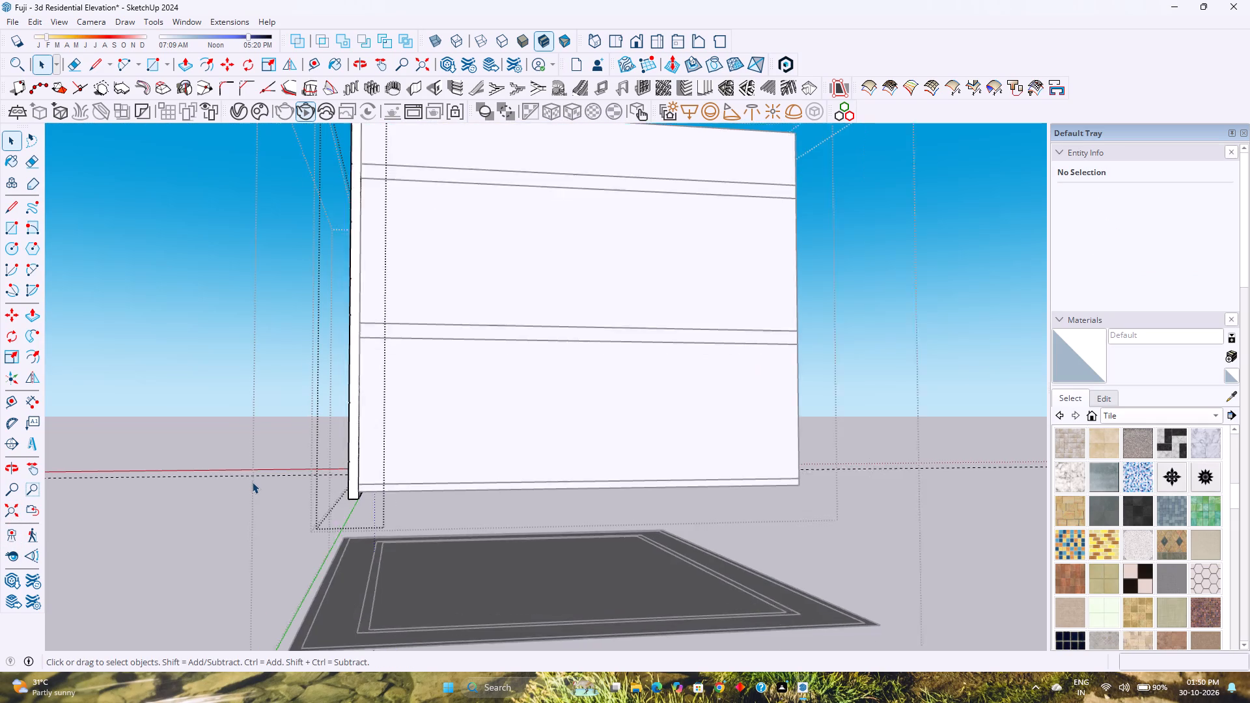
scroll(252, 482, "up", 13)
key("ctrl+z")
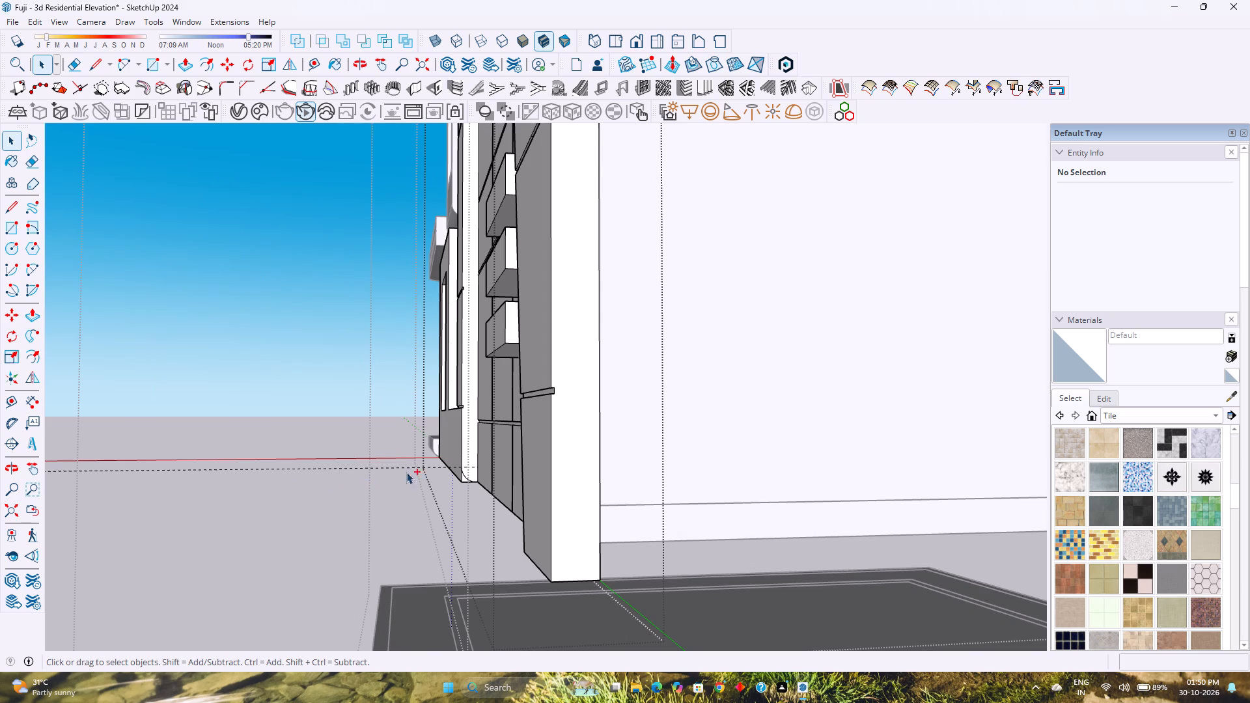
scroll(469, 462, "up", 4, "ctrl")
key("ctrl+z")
Place guides along the narrow end face's rear vertical edge and along its bottom edge, 6" below the existing horizontal guide.
scroll(471, 468, "up", 7)
middle_click_drag(469, 472, 486, 481)
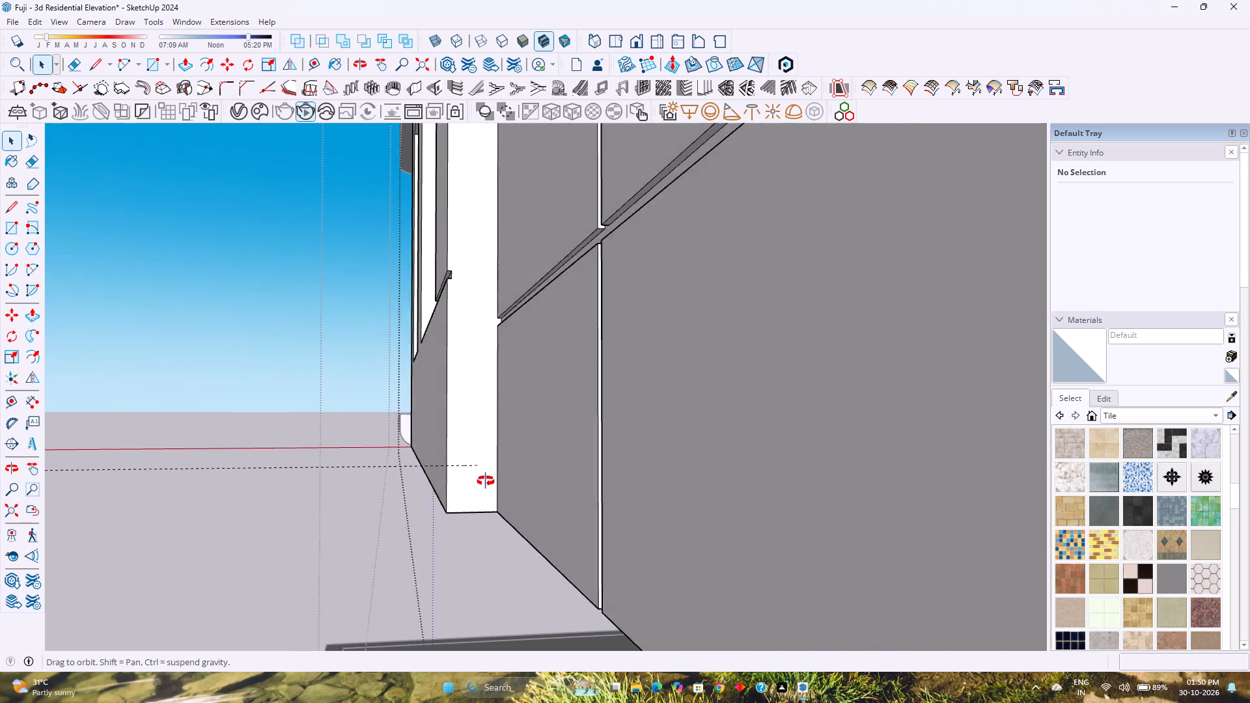
middle_click_drag(486, 481, 542, 499)
scroll(482, 504, "up", 4)
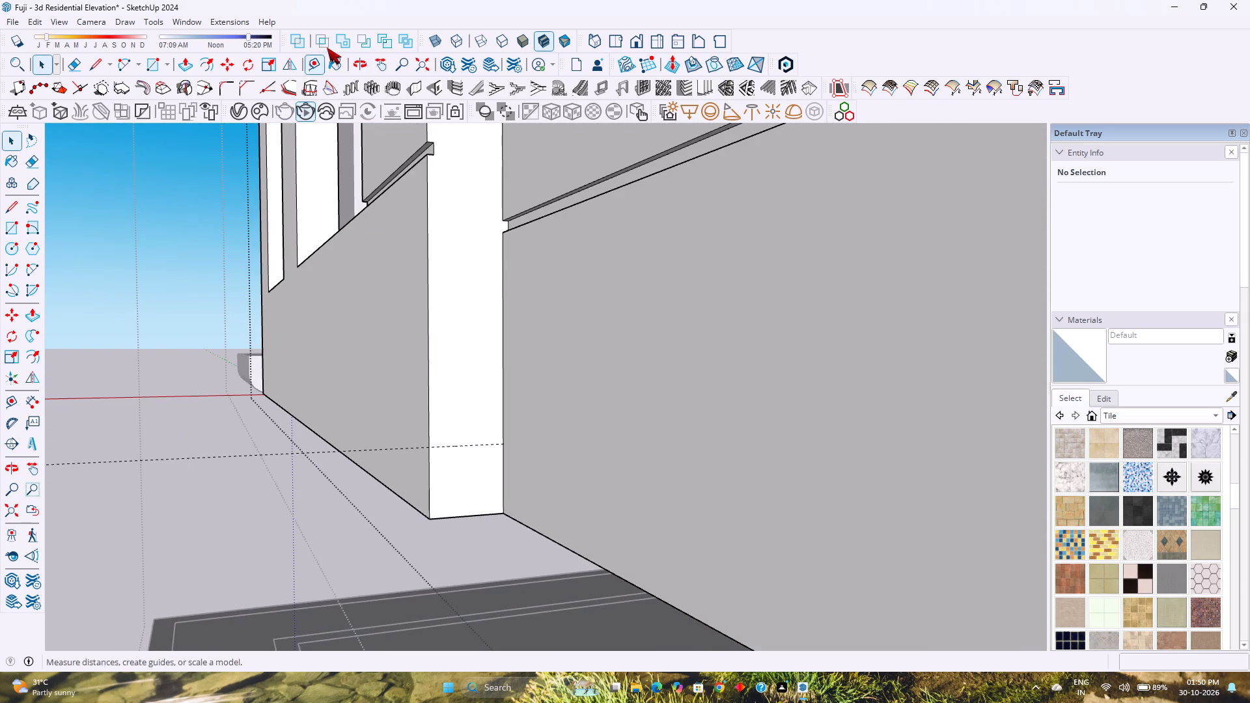
left_click(321, 63)
key("space")
double_click(441, 345)
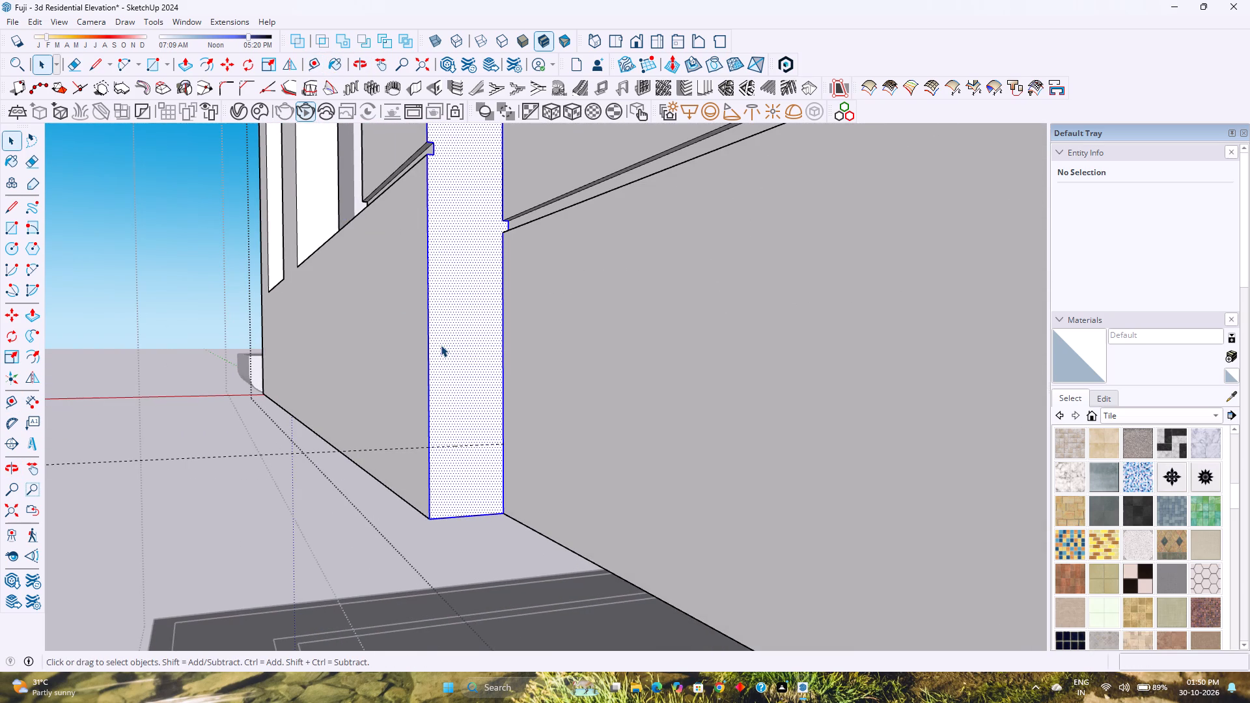
left_click(309, 60)
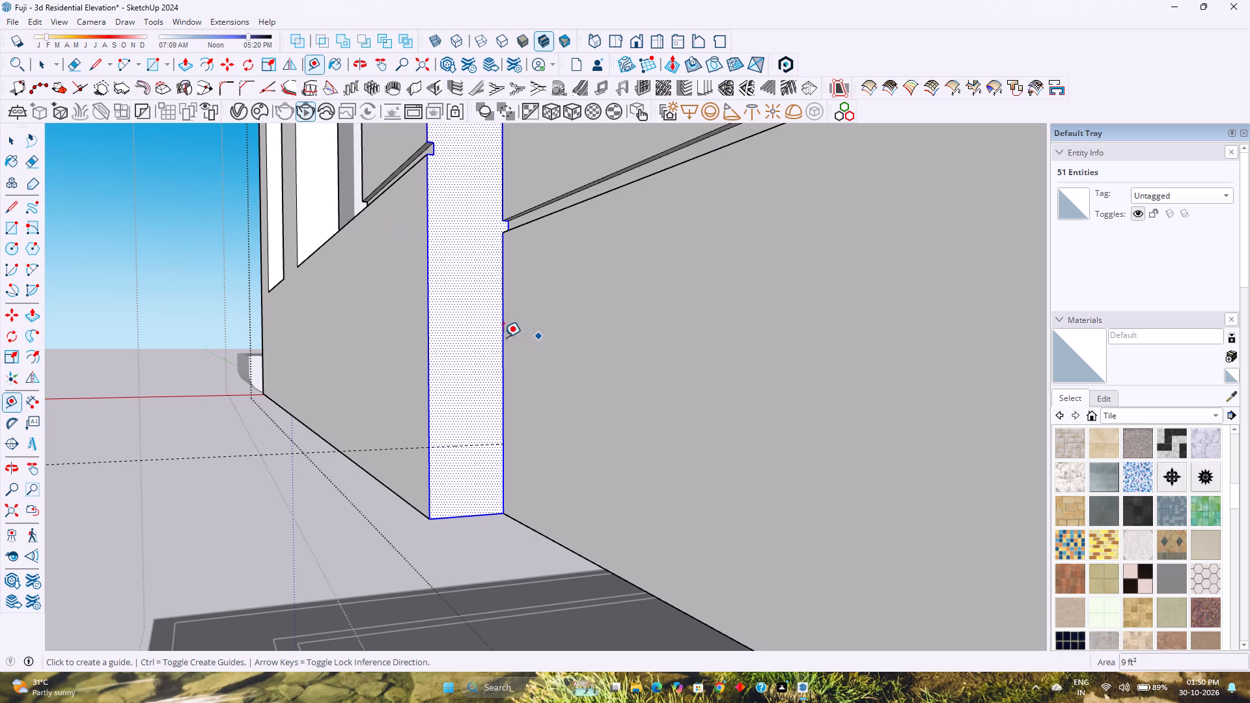
left_click(501, 333)
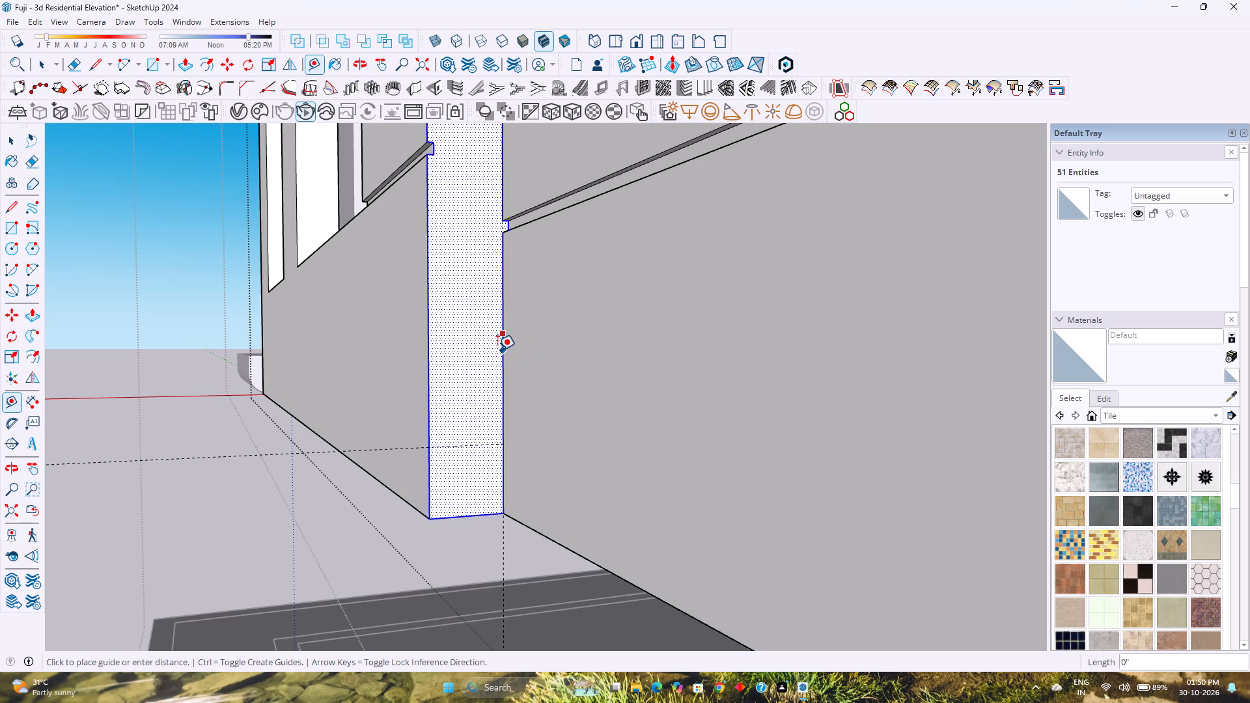
left_click(497, 349)
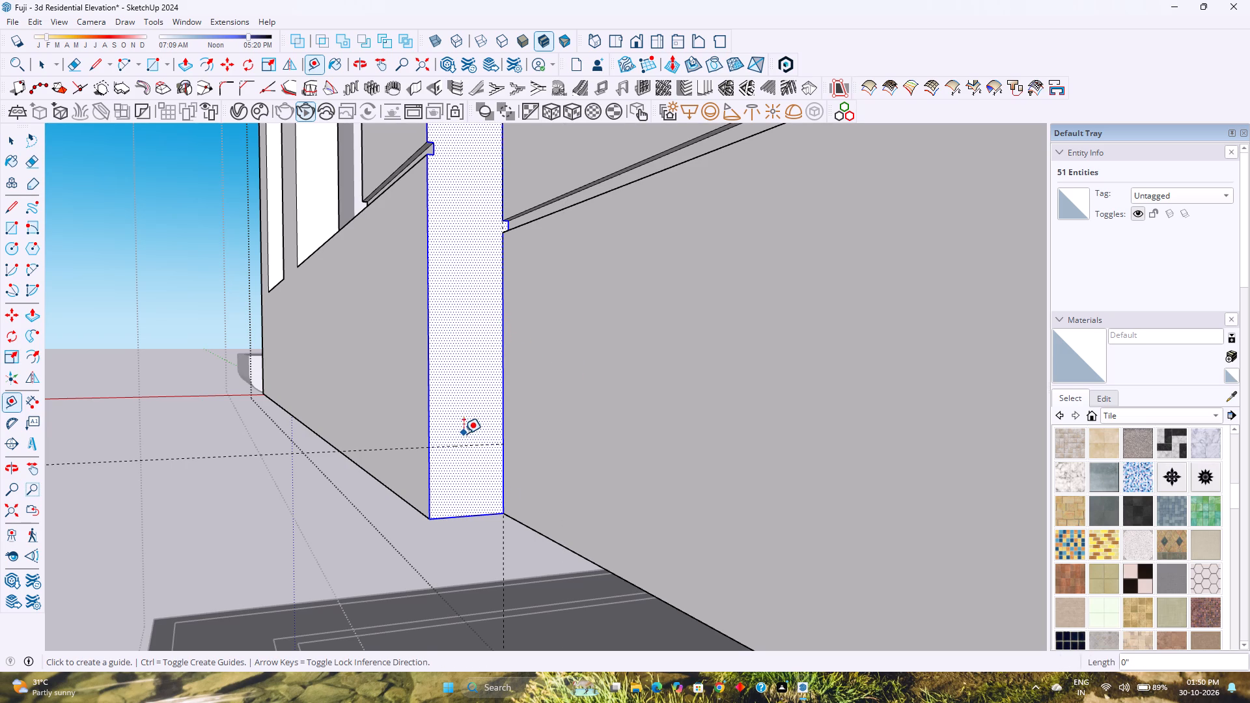
left_click(464, 444)
left_click(492, 514)
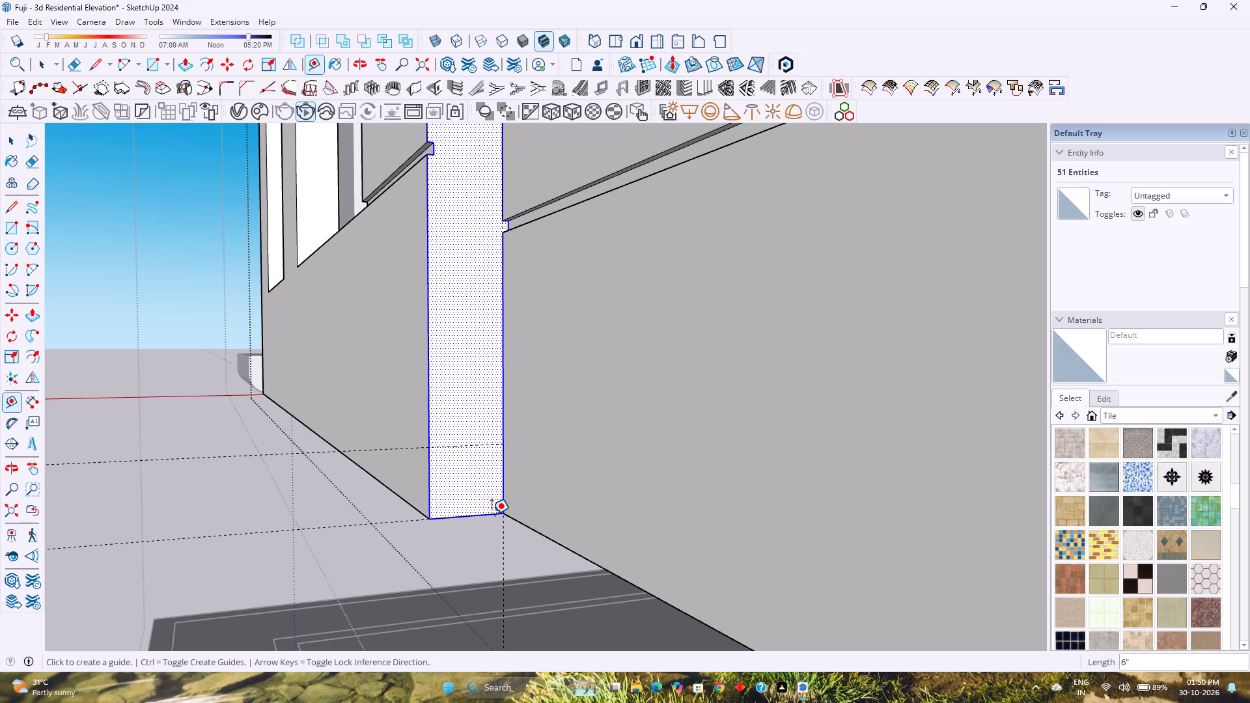
Draw a tangent corner arc about 8 7/8" long from the end face's rear bottom corner to the upper guide on its front edge.
scroll(477, 498, "up", 5)
key("a")
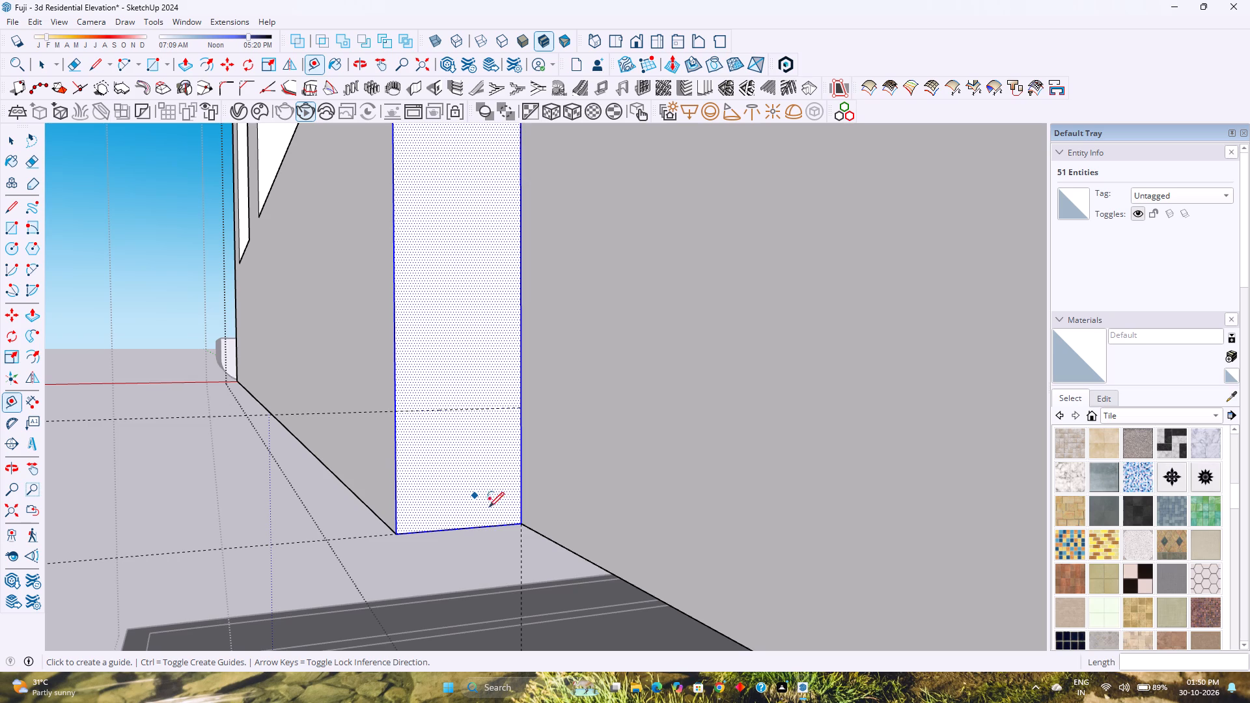
scroll(510, 519, "up", 3)
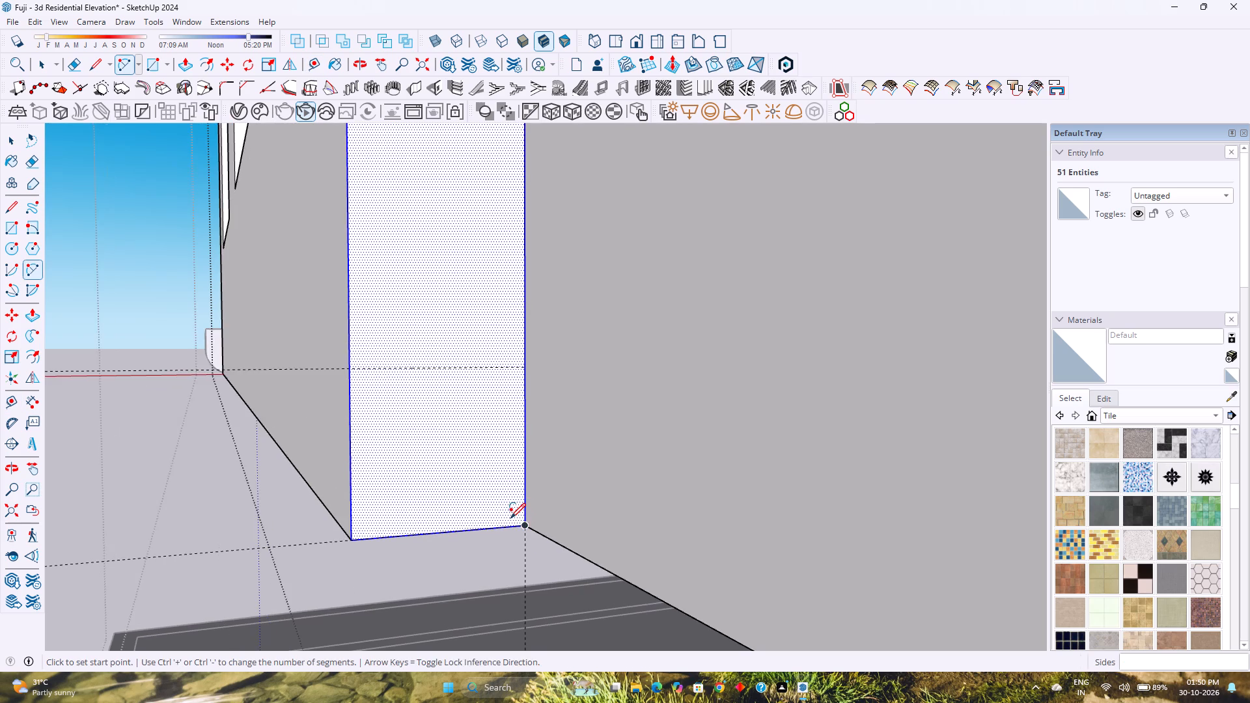
scroll(510, 518, "up", 3)
middle_click_drag(513, 519, 561, 578)
left_click(531, 526)
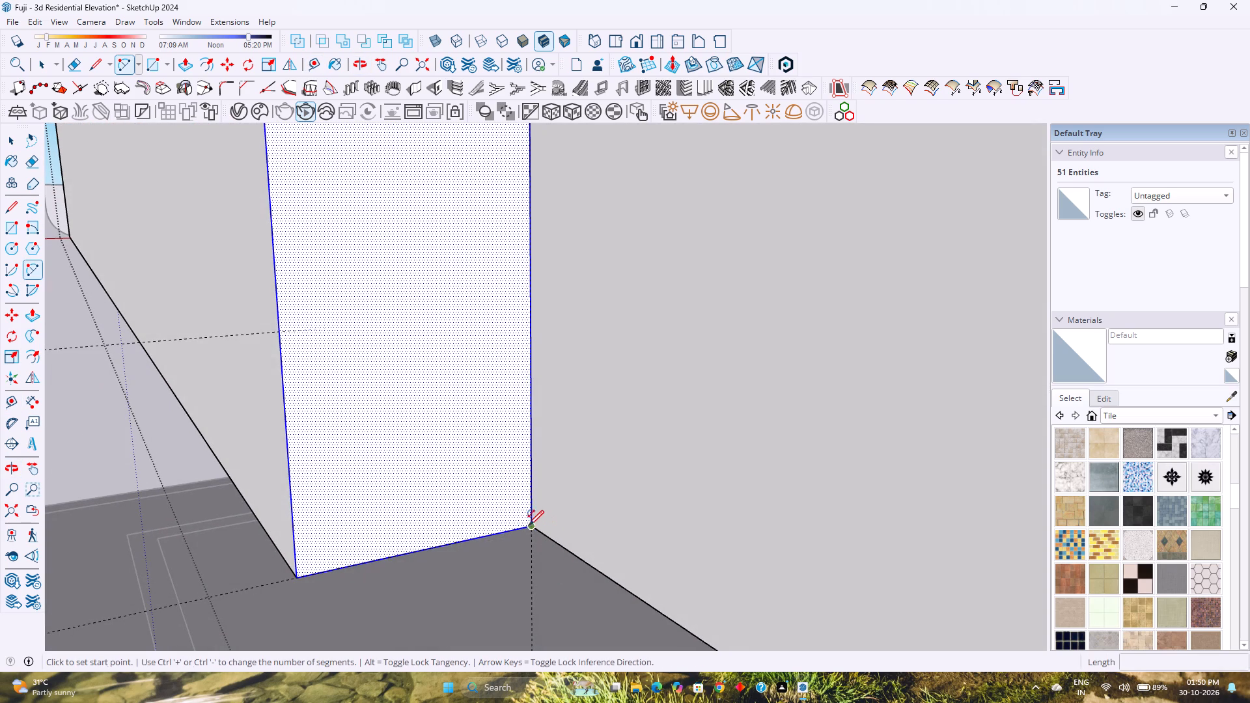
double_click(281, 333)
key("space")
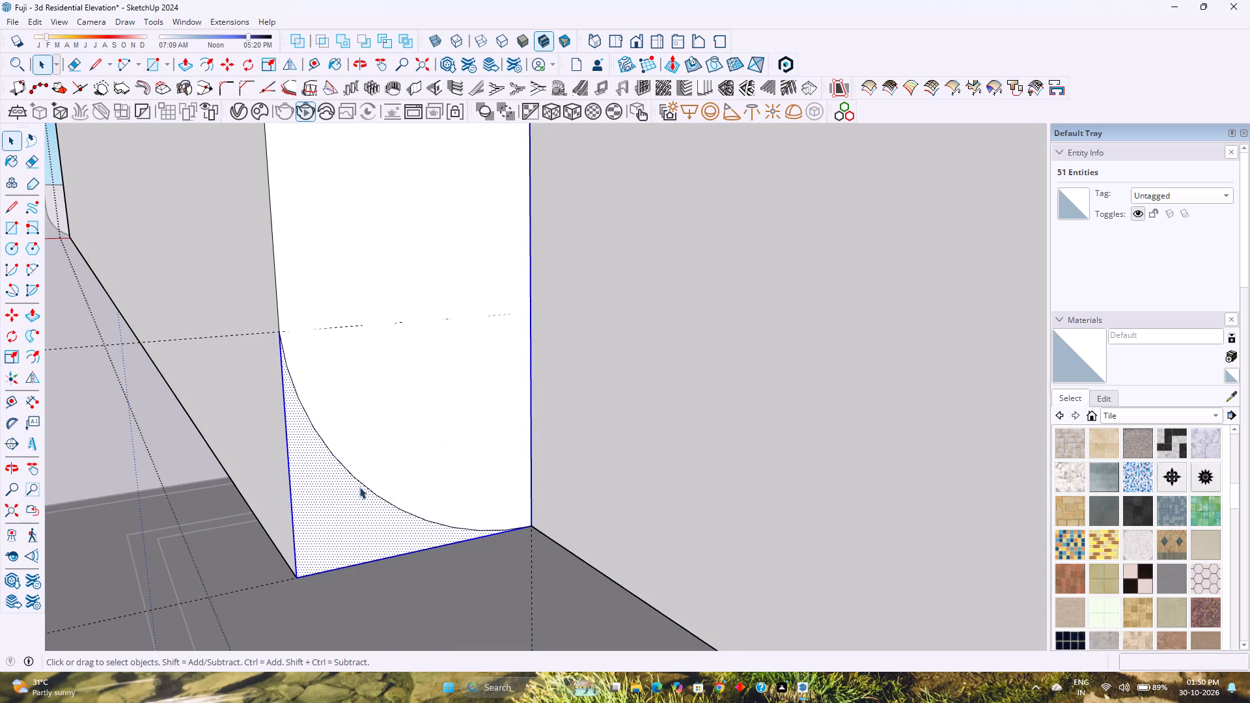
Set the corner arc's radius to 6".
left_click(354, 478)
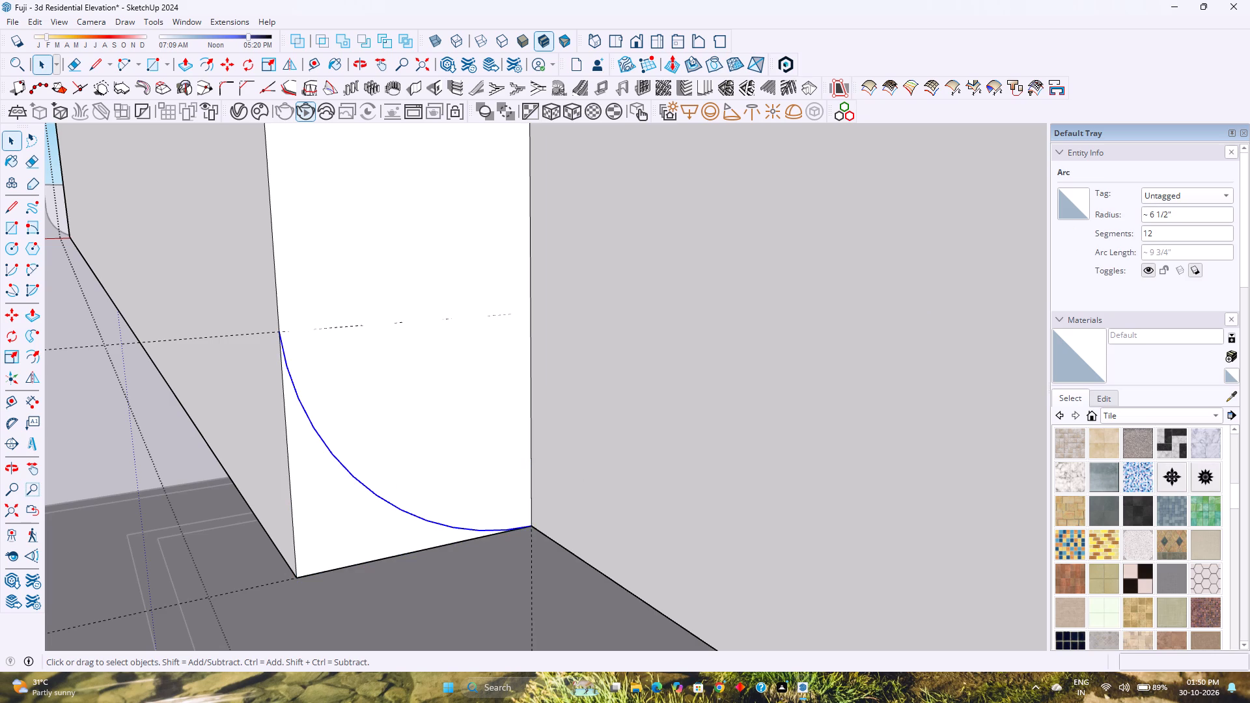
double_click(1171, 232)
double_click(1178, 210)
key("BackSpace")
key("BackSpace")
key("BackSpace")
key("BackSpace")
key("BackSpace")
key("BackSpace")
key("BackSpace")
key("BackSpace")
key("BackSpace")
key("6")
key("Return")
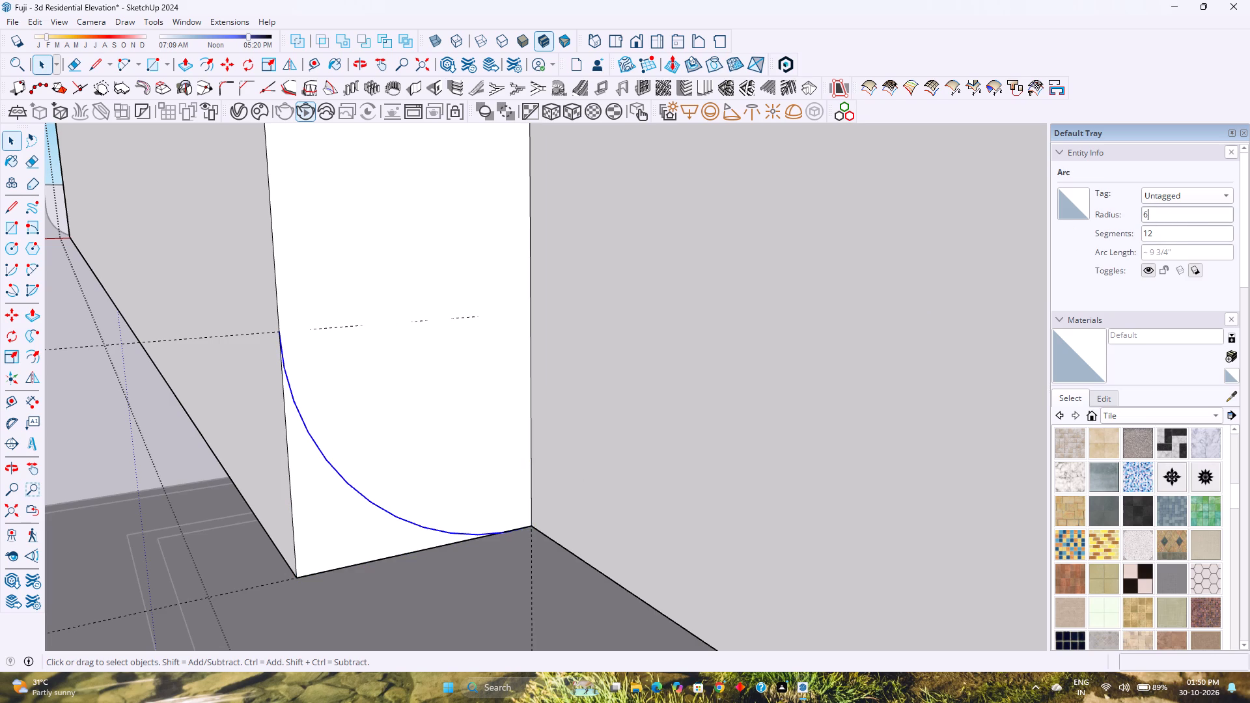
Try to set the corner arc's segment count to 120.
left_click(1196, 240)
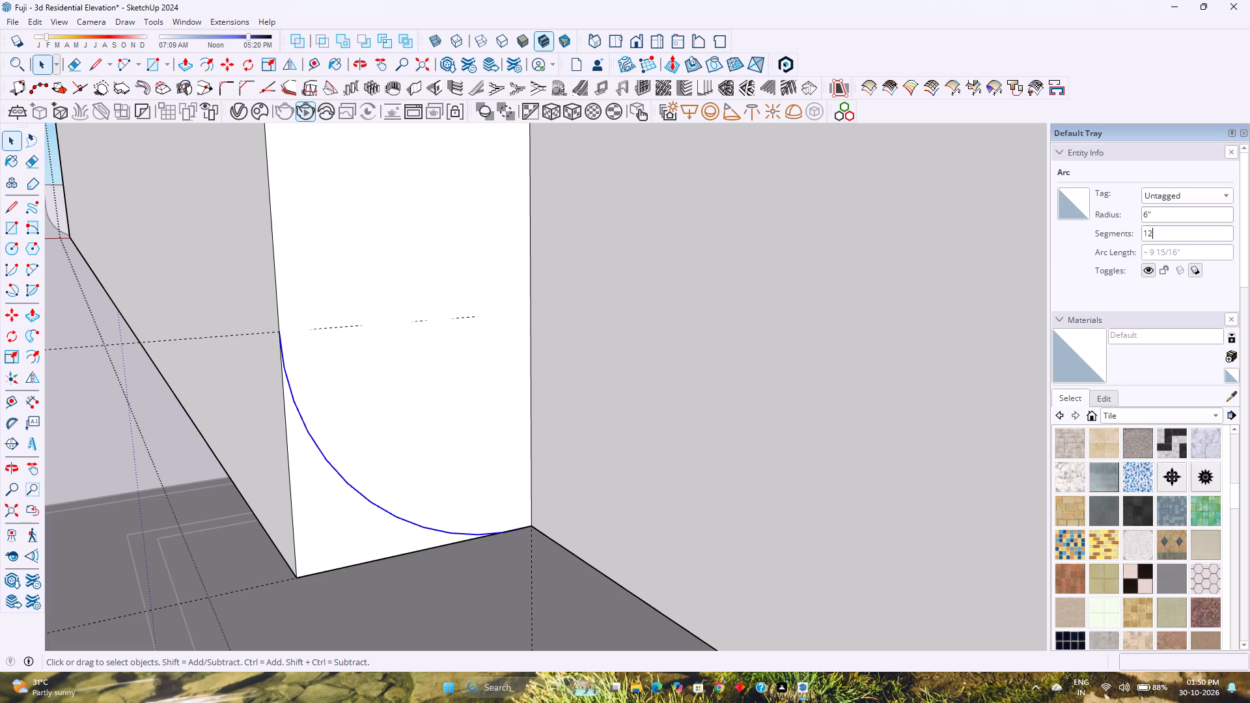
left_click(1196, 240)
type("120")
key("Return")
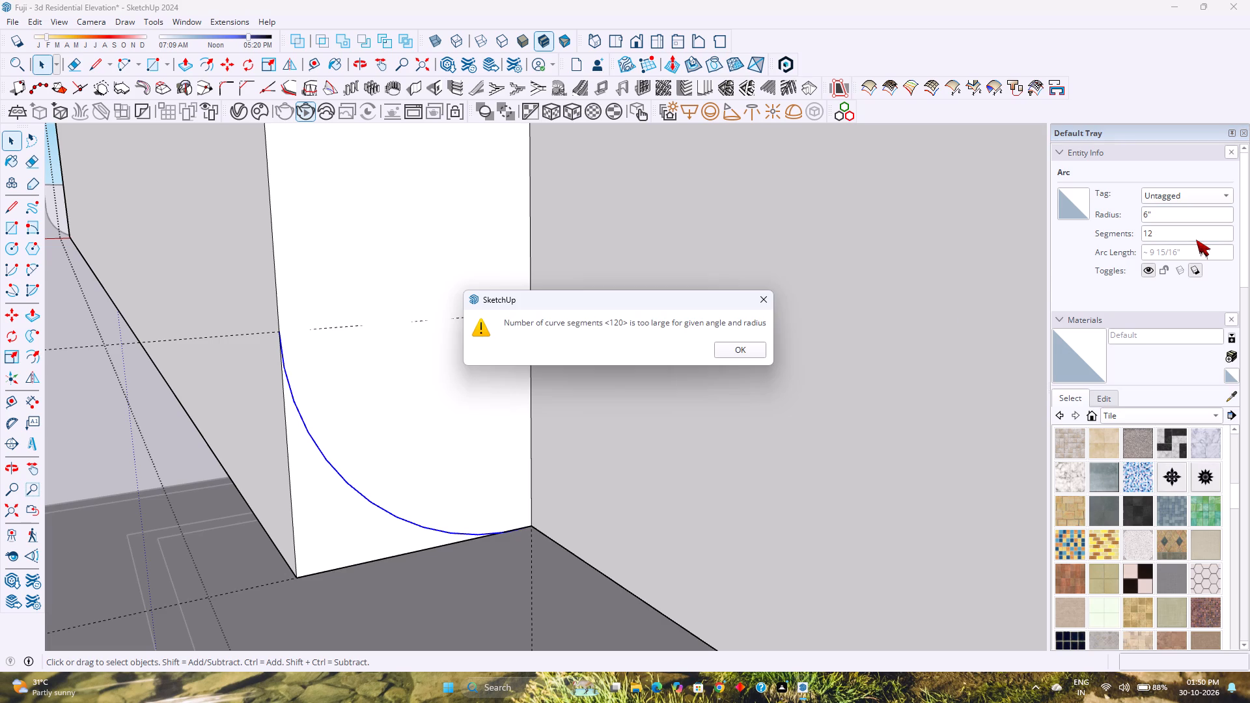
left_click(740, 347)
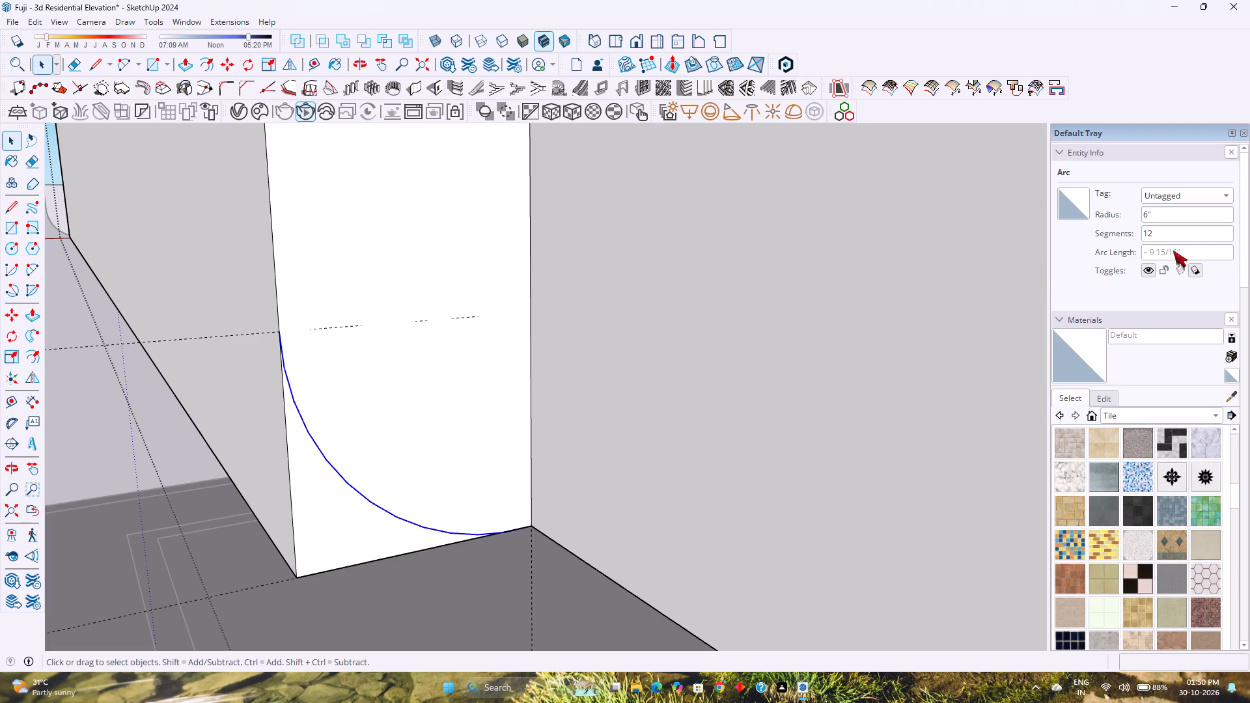
Set the corner arc's segment count to 85.
double_click(1176, 231)
type("85")
key("Return")
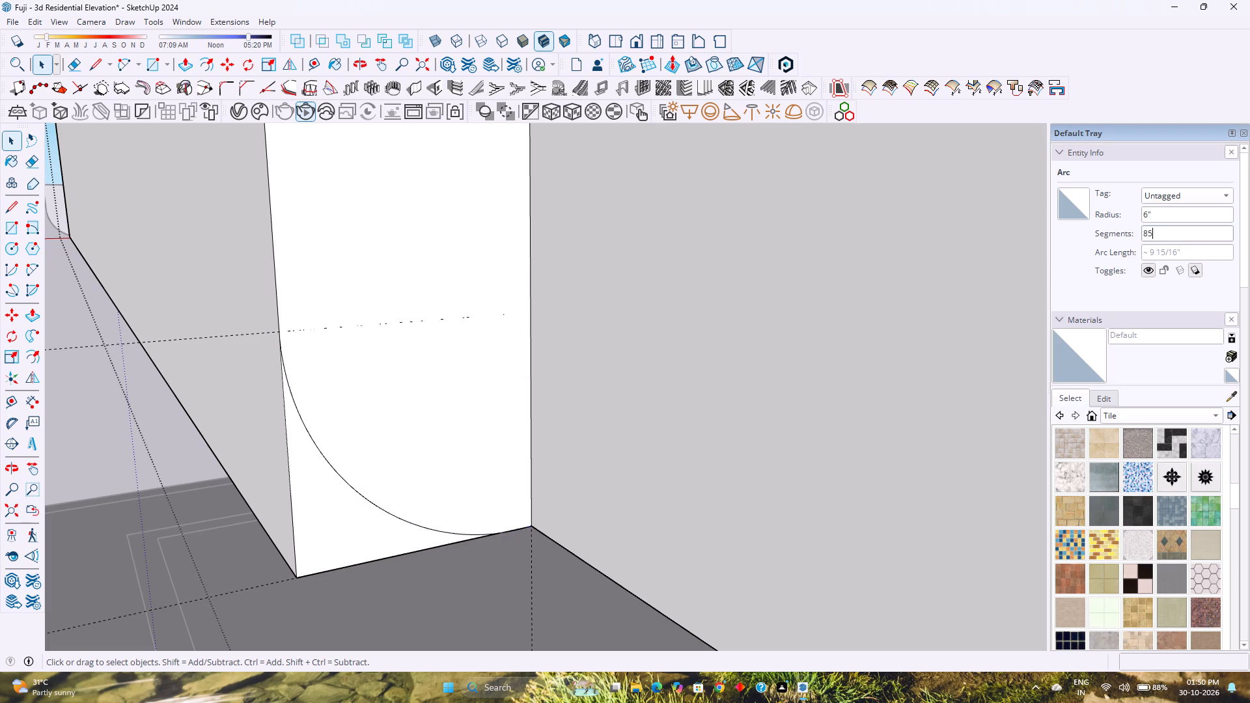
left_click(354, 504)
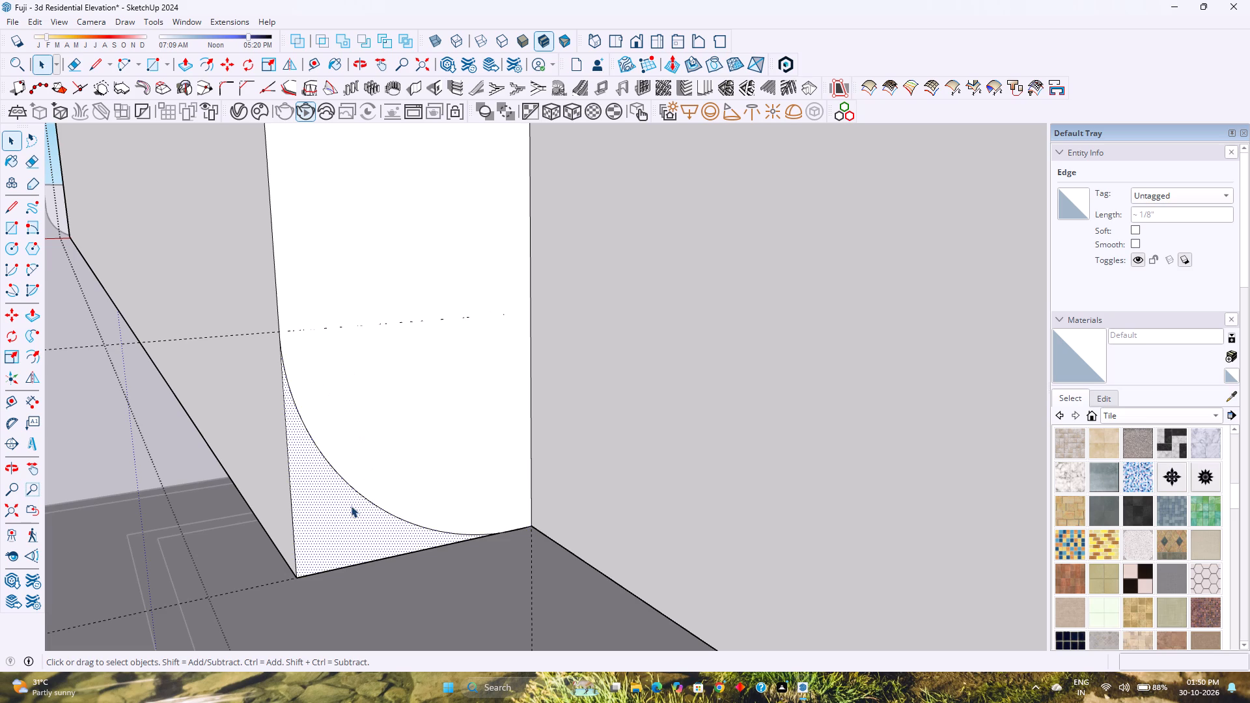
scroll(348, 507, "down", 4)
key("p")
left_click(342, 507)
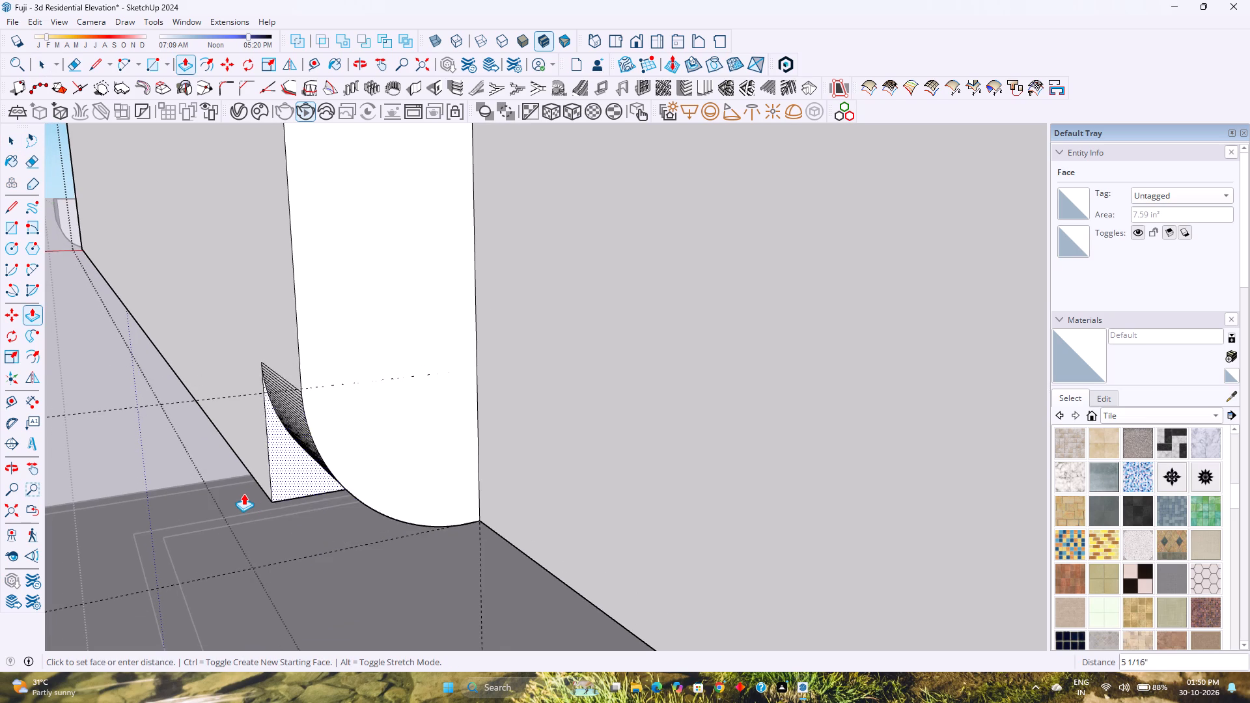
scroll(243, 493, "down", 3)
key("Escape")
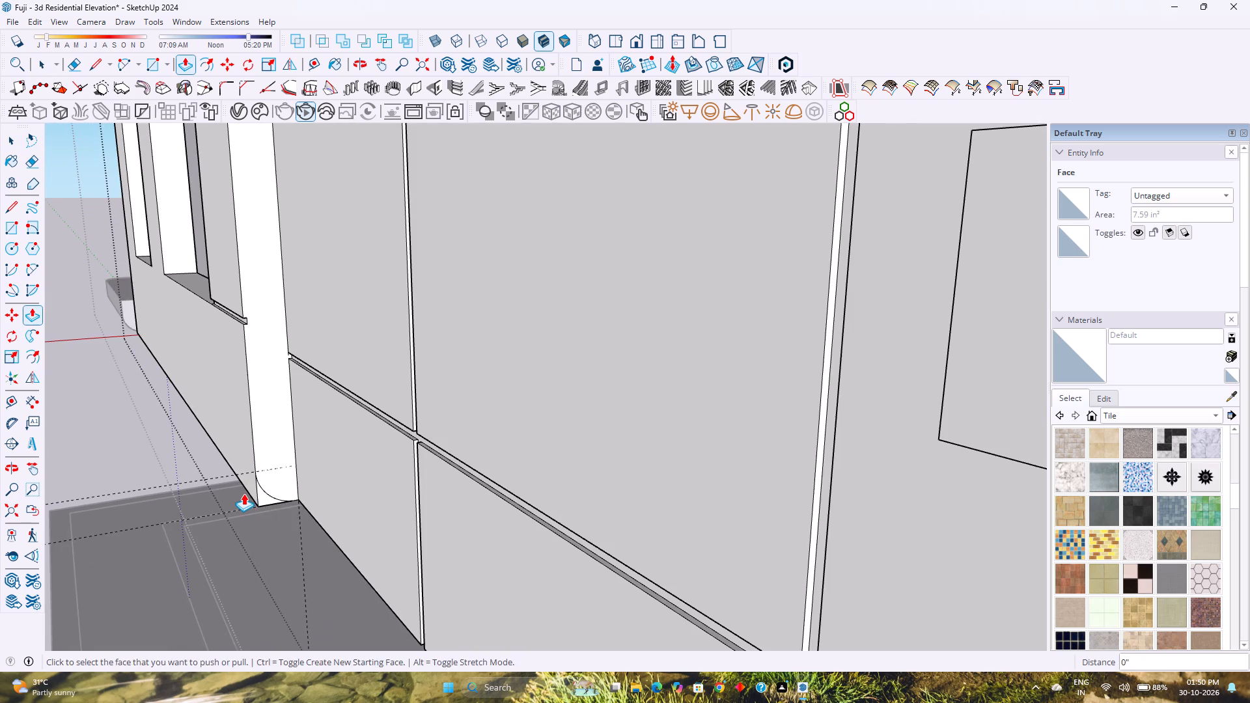
Weld the edges bounding the end face above the corner arc.
key("space")
double_click(281, 470)
right_click(281, 470)
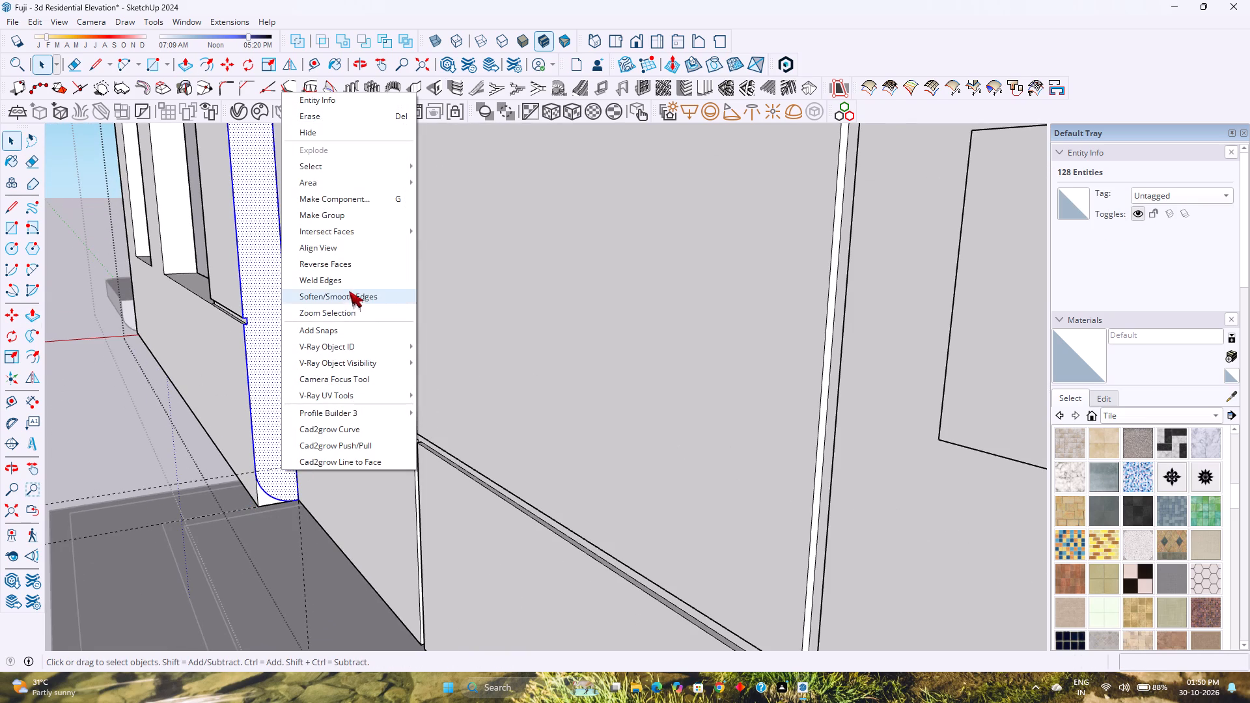
left_click(344, 281)
Push the corner sliver outside the arc 17' 6" along the frame to its far end to round the bottom edge.
left_click(262, 497)
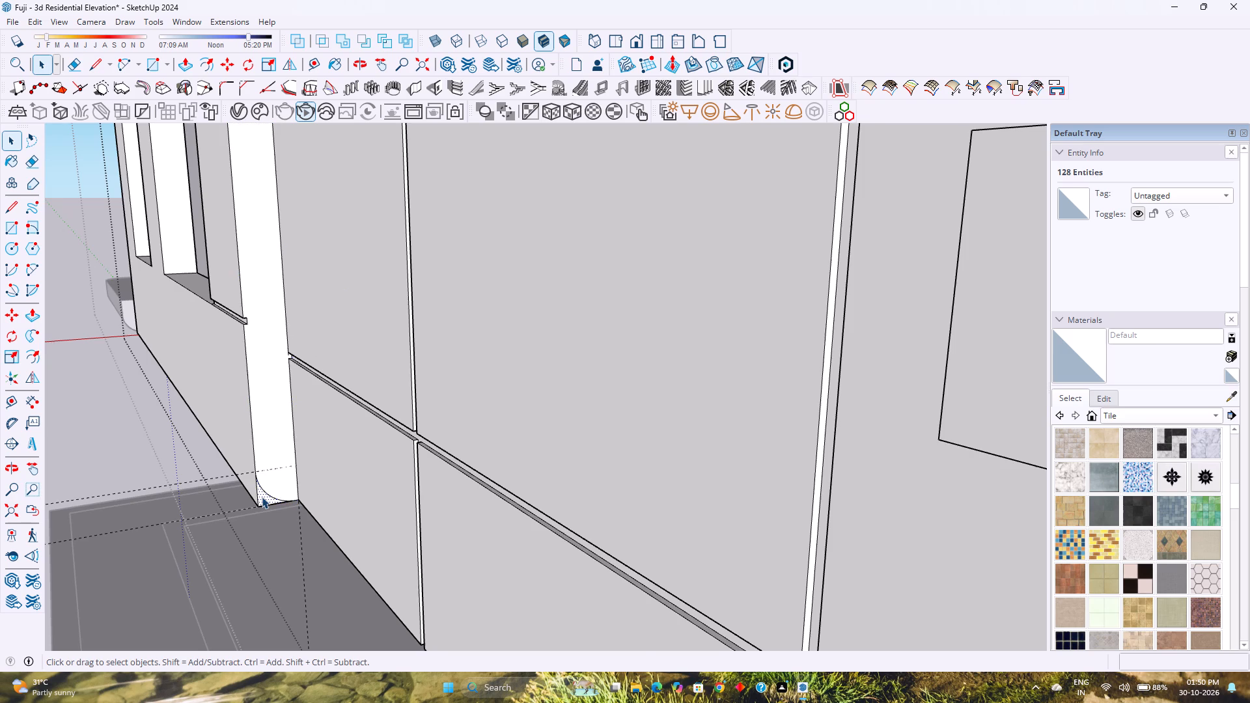
scroll(262, 497, "up", 8)
key("p")
left_click(262, 497)
scroll(234, 484, "down", 1)
middle_click_drag(234, 484, 312, 430)
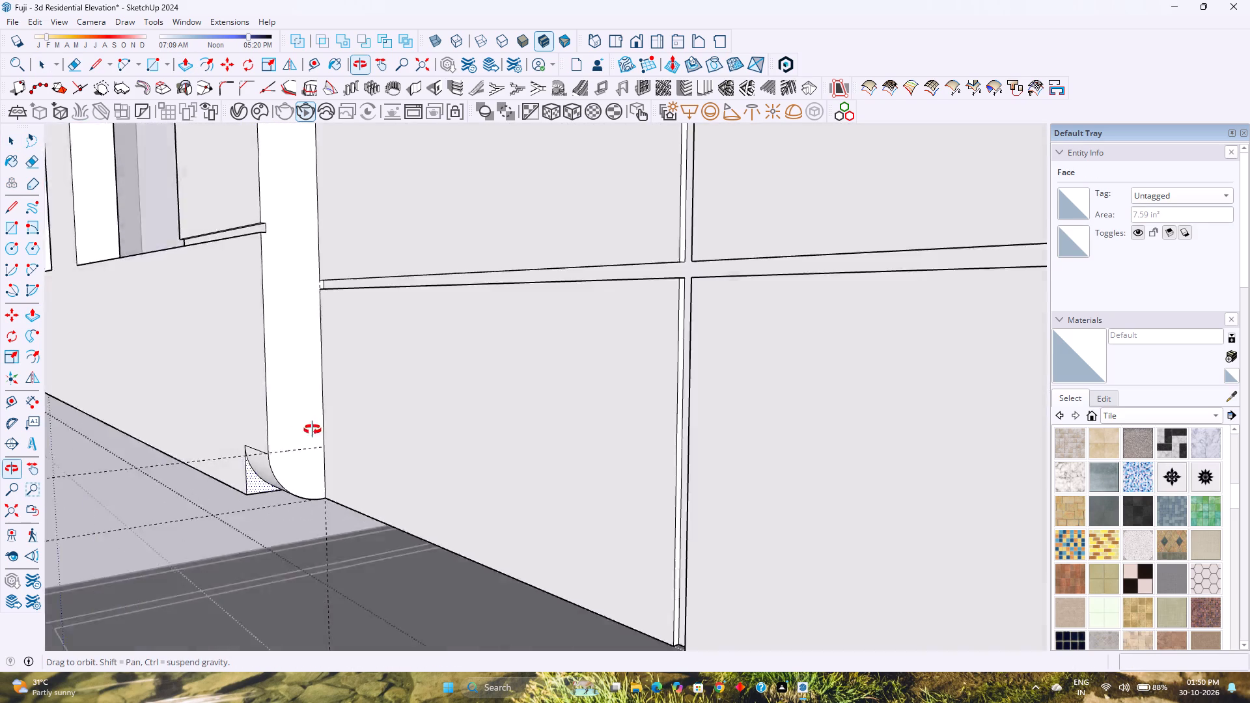
middle_click_drag(312, 430, 465, 381)
middle_click(465, 381)
scroll(340, 412, "down", 1)
scroll(256, 430, "down", 4)
middle_click_drag(263, 432, 364, 444, "shift")
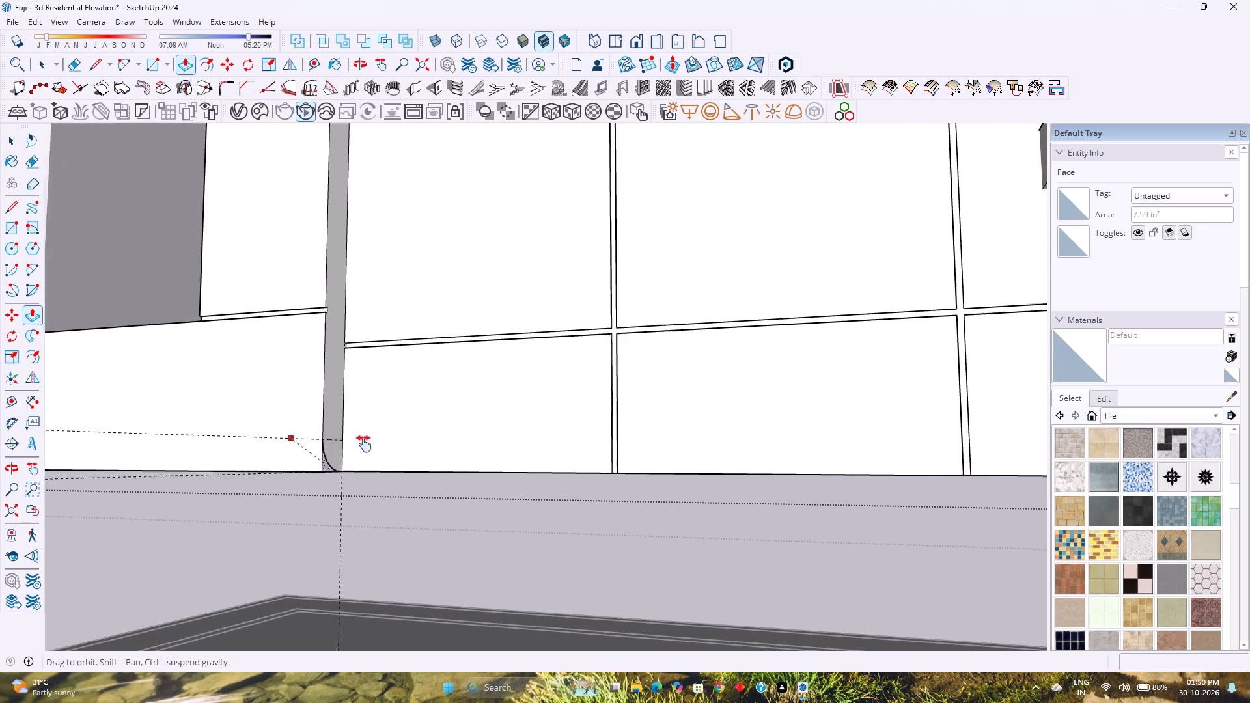
middle_click_drag(364, 444, 965, 447, "shift")
middle_click(965, 447, "shift")
left_click(130, 462)
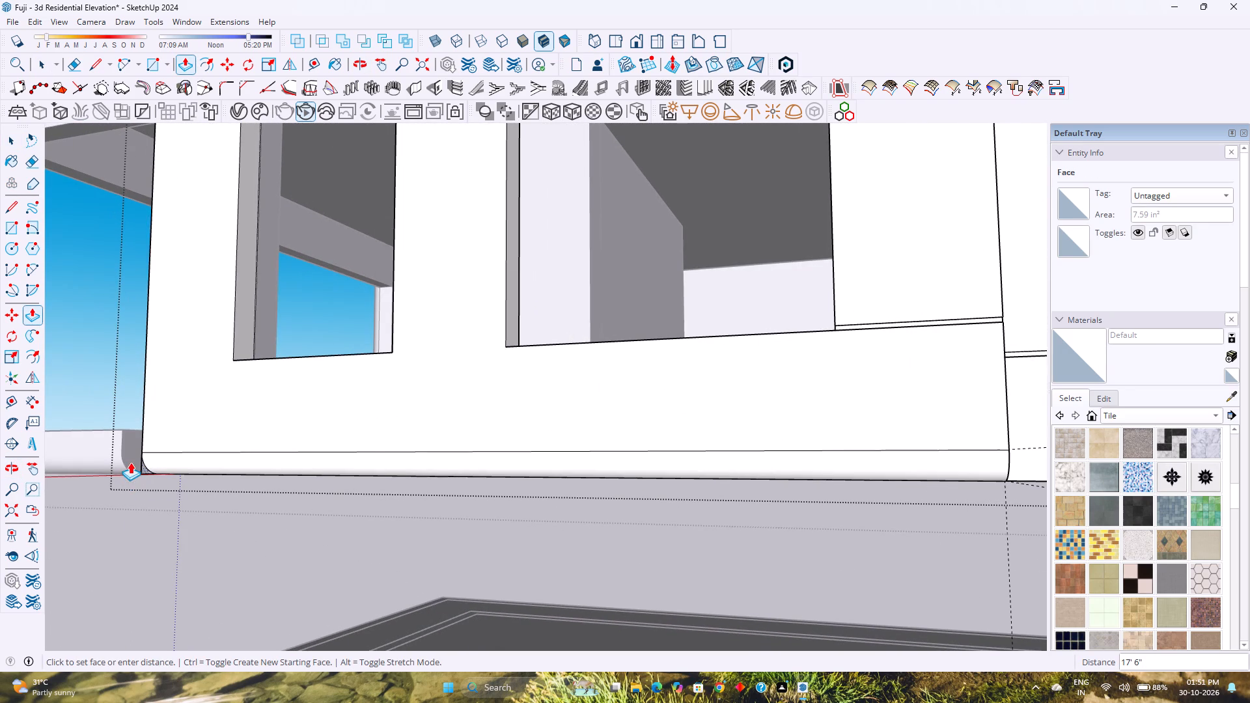
Erase the two leftover straight edges of the corner sliver at the far end of the rounded bottom edge.
scroll(130, 462, "up", 19)
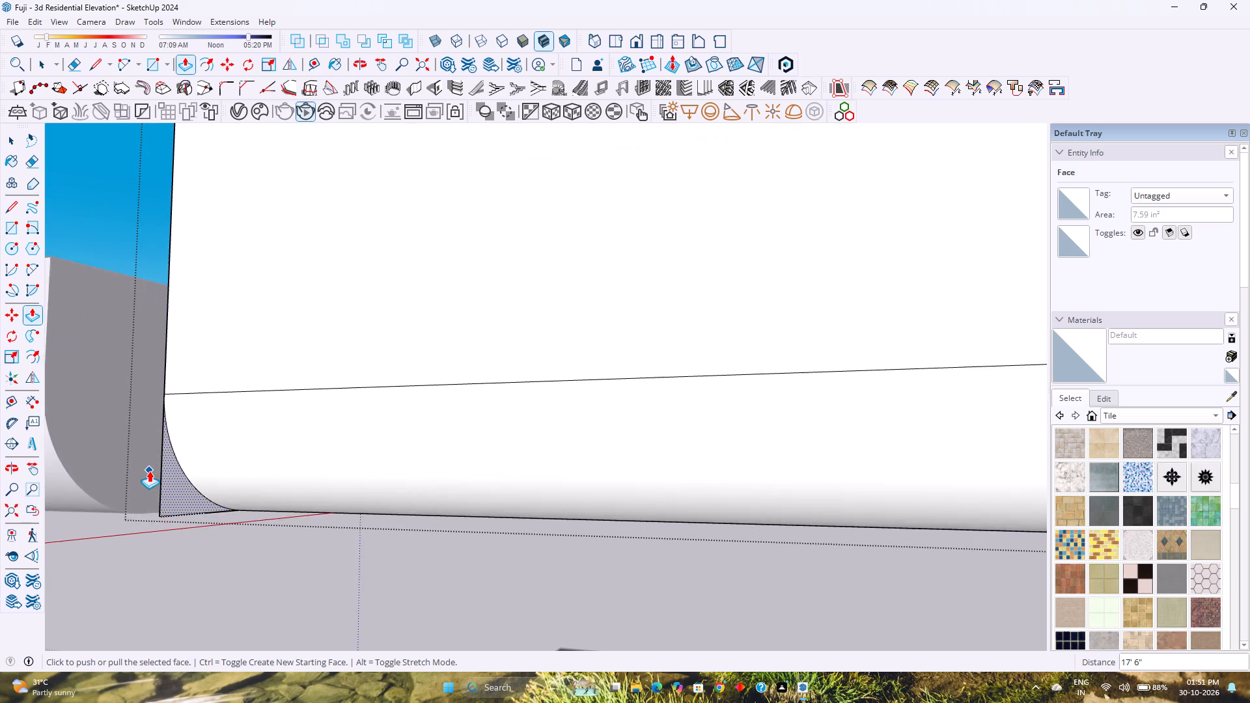
scroll(149, 471, "up", 3)
middle_click_drag(149, 471, 254, 515)
middle_click(254, 515)
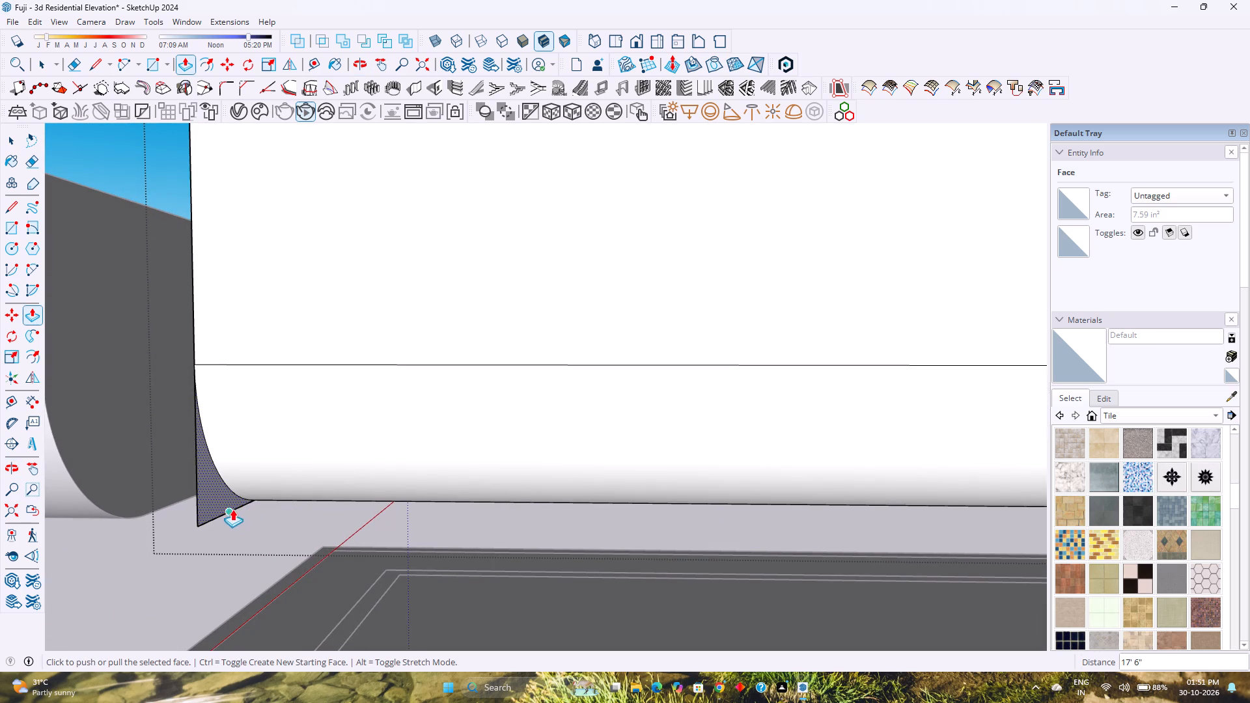
key("e")
middle_click_drag(195, 481, 222, 481)
middle_click(222, 481)
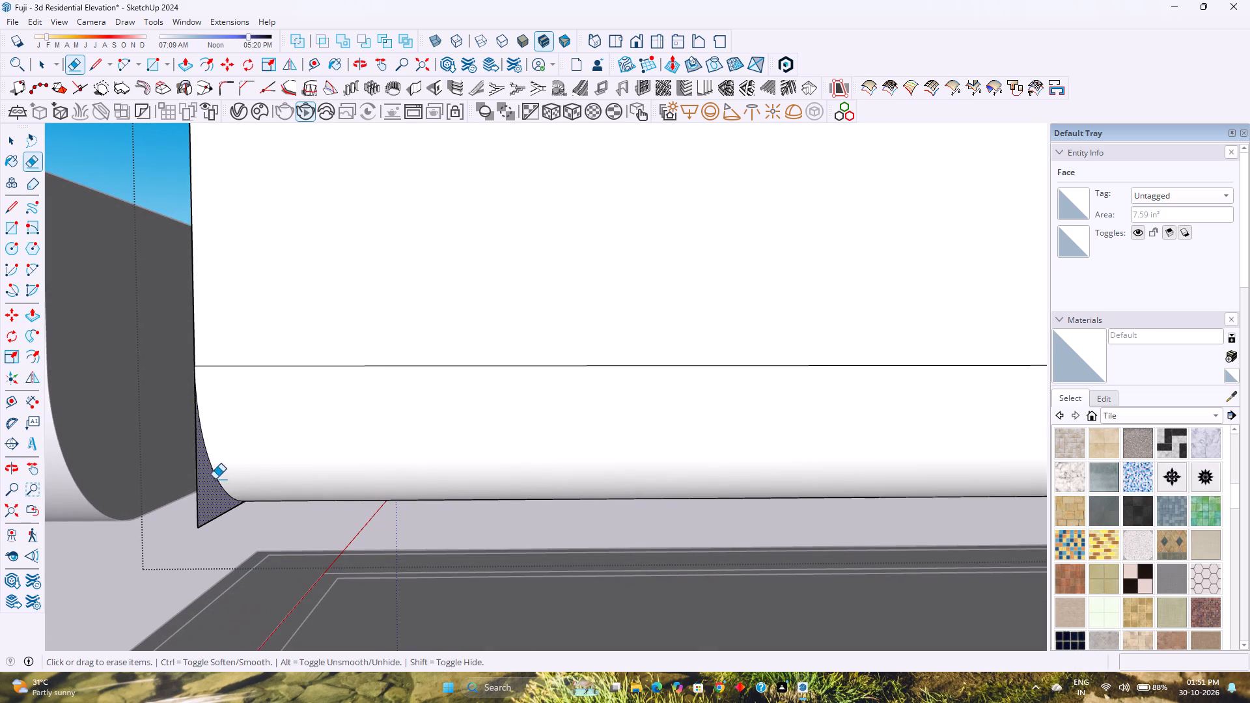
left_click(195, 479)
left_click(212, 518)
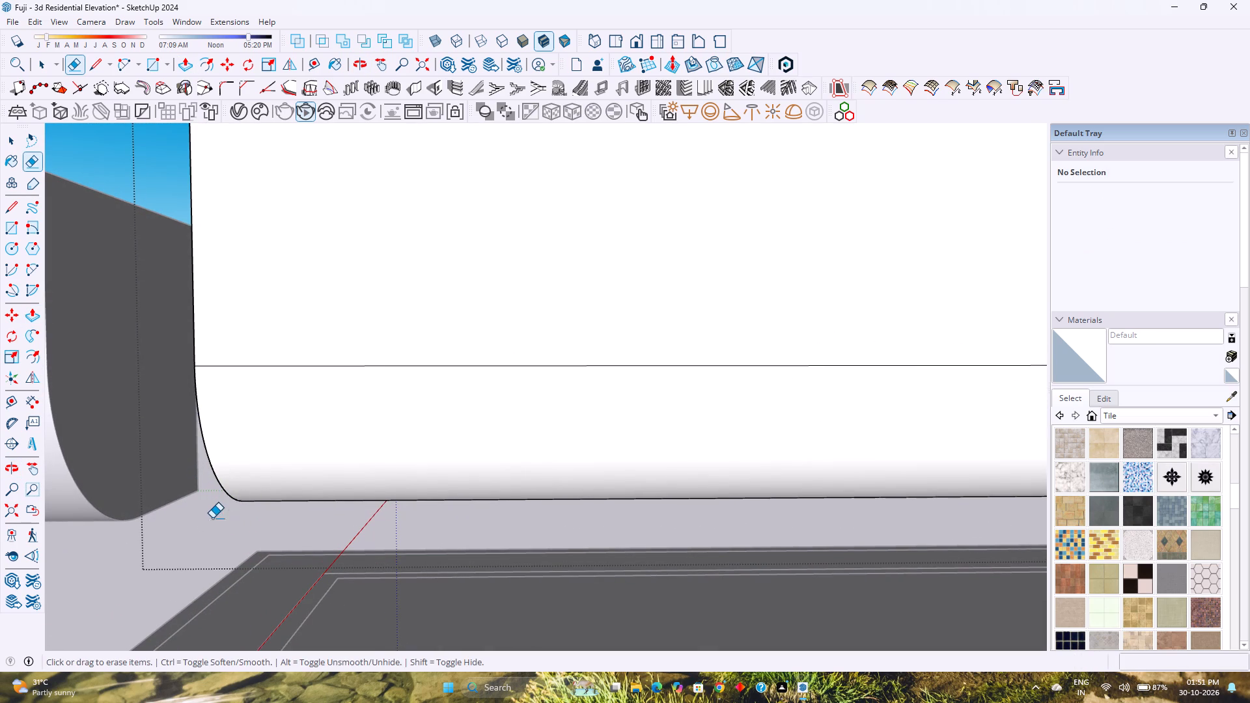
Examine the frame's rounded bottom edge and its junction with the neighbouring slab and grooved facade from several angles.
middle_click_drag(214, 508, 355, 536)
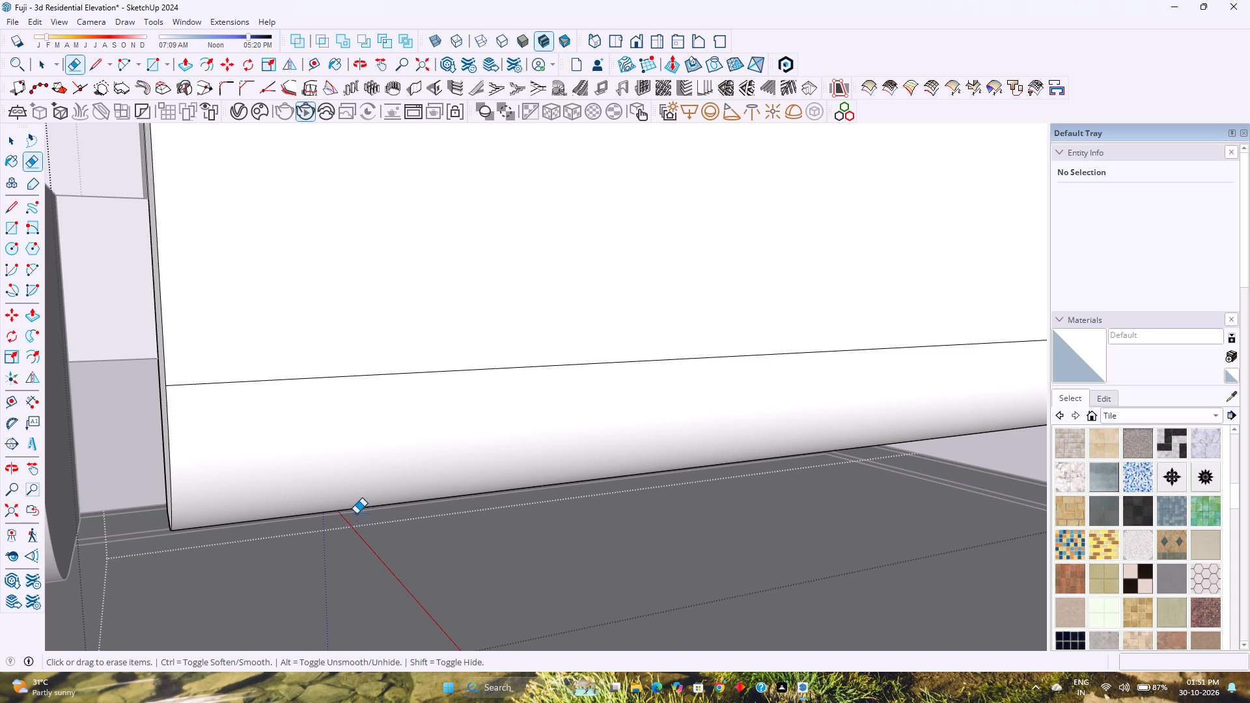
key("space")
scroll(356, 514, "down", 13)
middle_click_drag(566, 519, 285, 530)
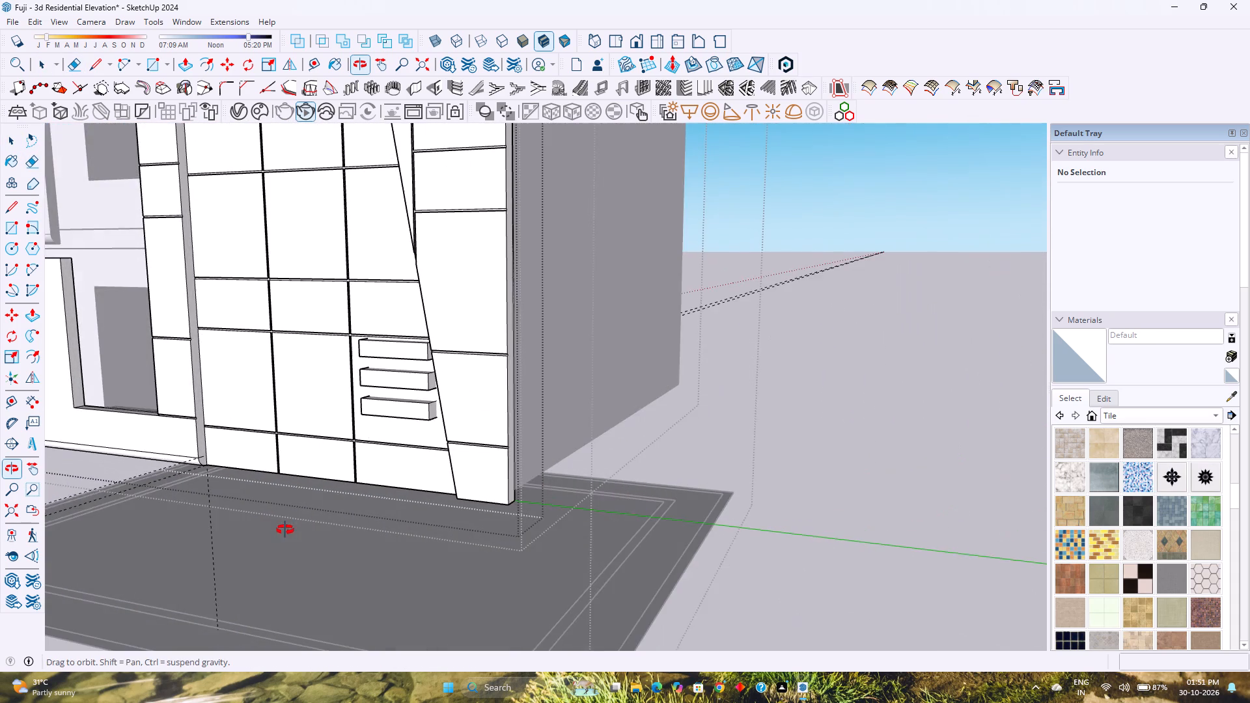
middle_click_drag(285, 530, 281, 528)
scroll(201, 476, "up", 4)
middle_click_drag(148, 470, 396, 478)
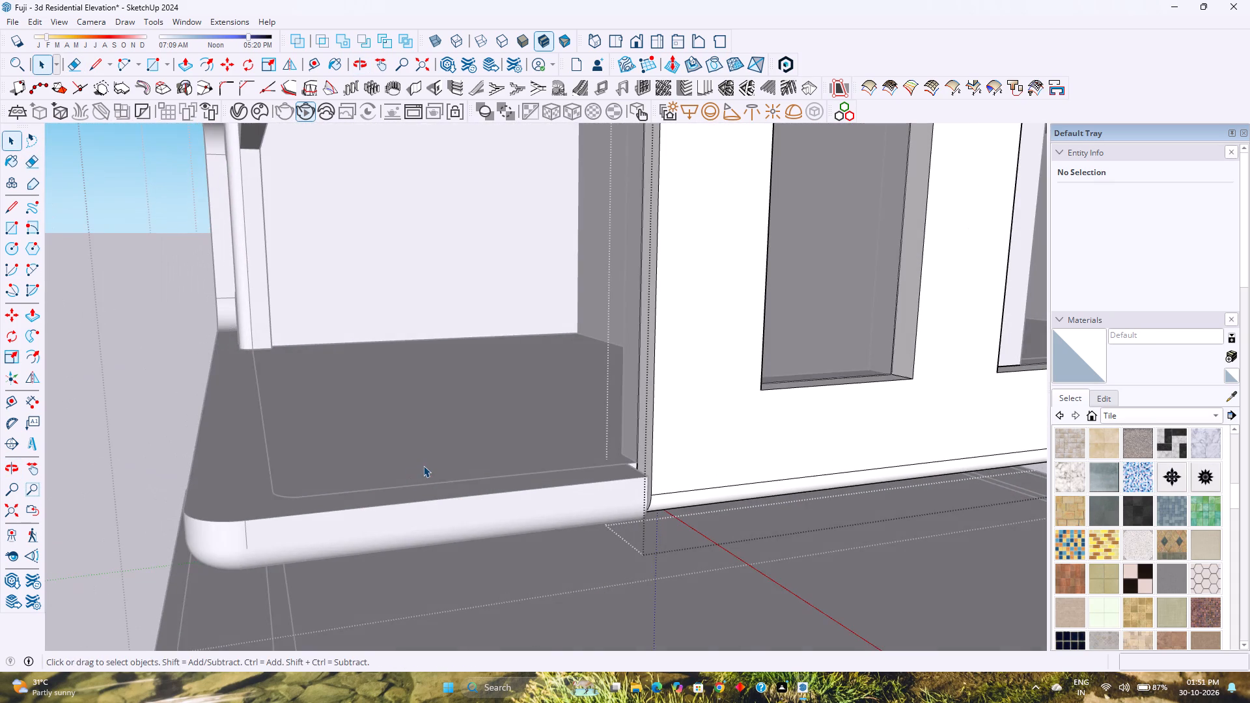
scroll(507, 480, "up", 2)
middle_click_drag(507, 480, 339, 502, "shift")
middle_click_drag(314, 506, 303, 507, "shift")
middle_click_drag(246, 519, 512, 430)
middle_click(518, 429)
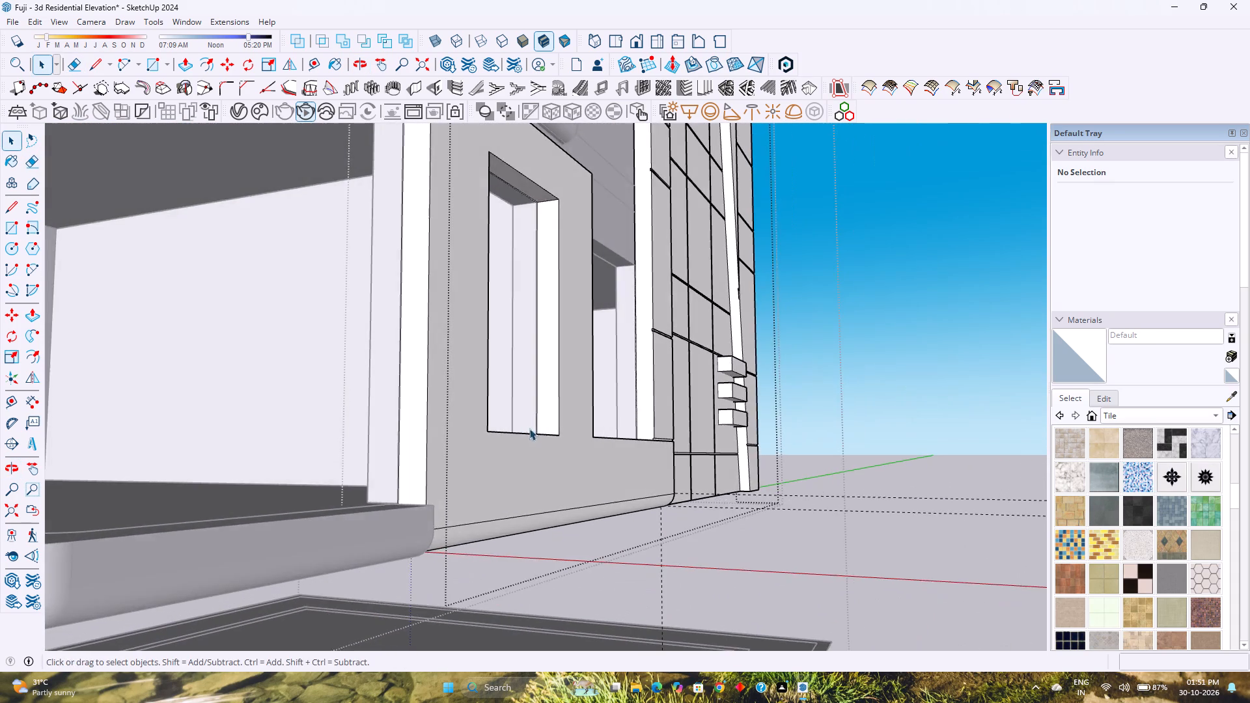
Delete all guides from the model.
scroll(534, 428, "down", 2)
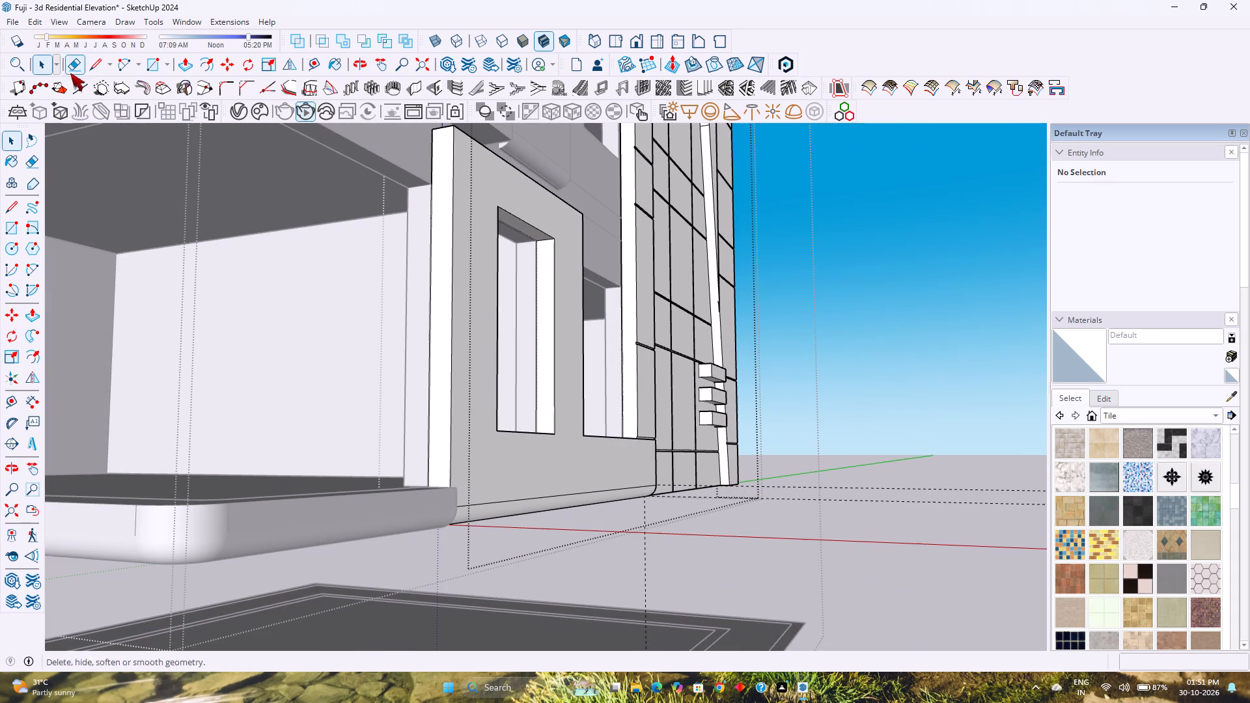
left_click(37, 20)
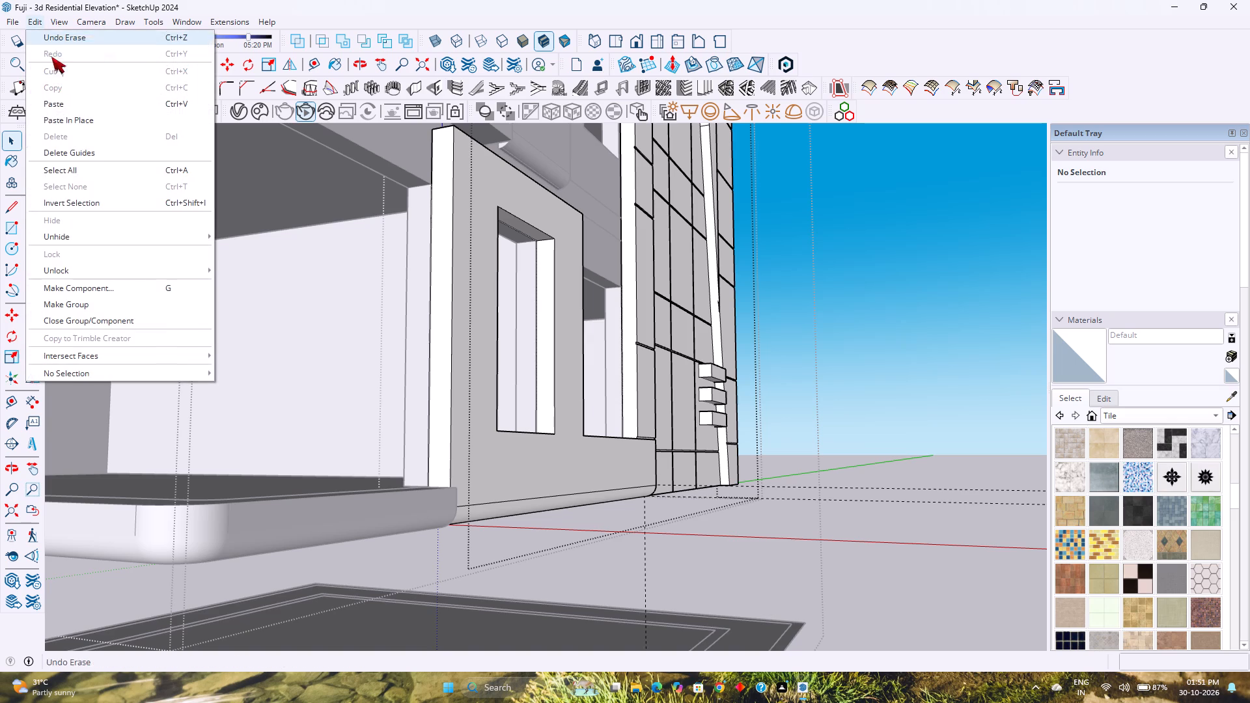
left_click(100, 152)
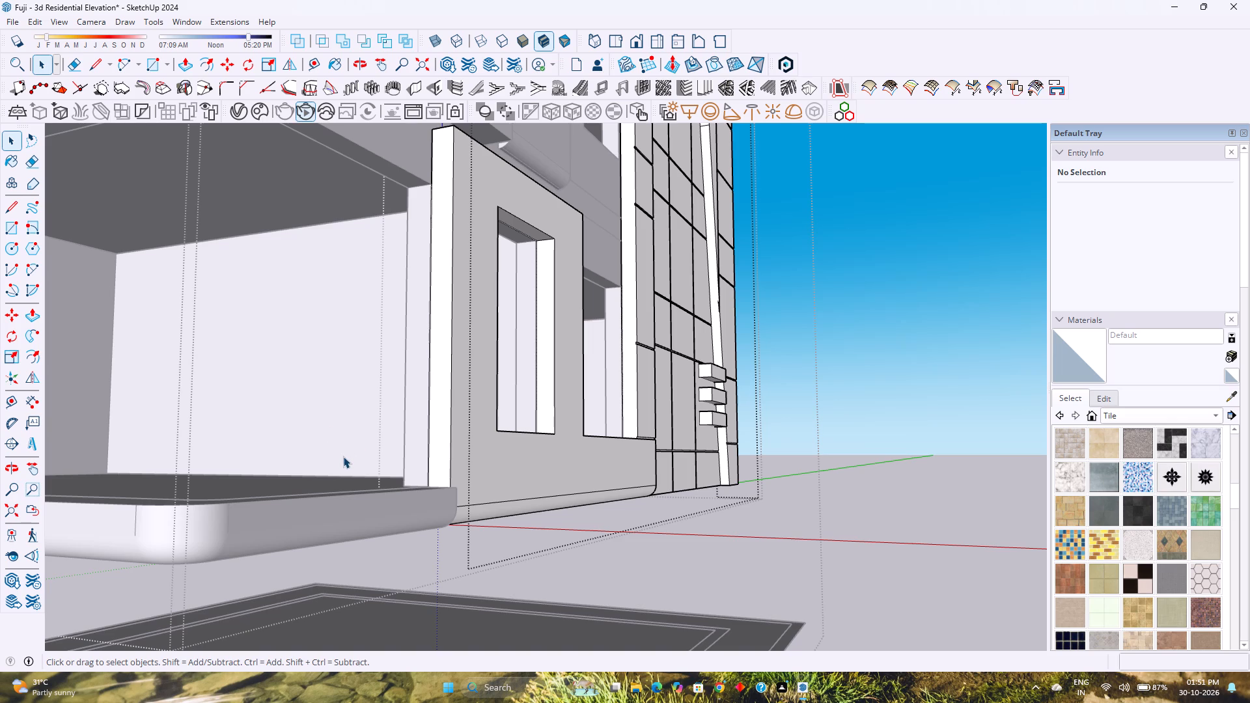
Undo the guide deletion and the rounding of the L-shaped window frame's bottom edge, restoring its square corner.
scroll(384, 485, "up", 3)
middle_click_drag(384, 485, 564, 385)
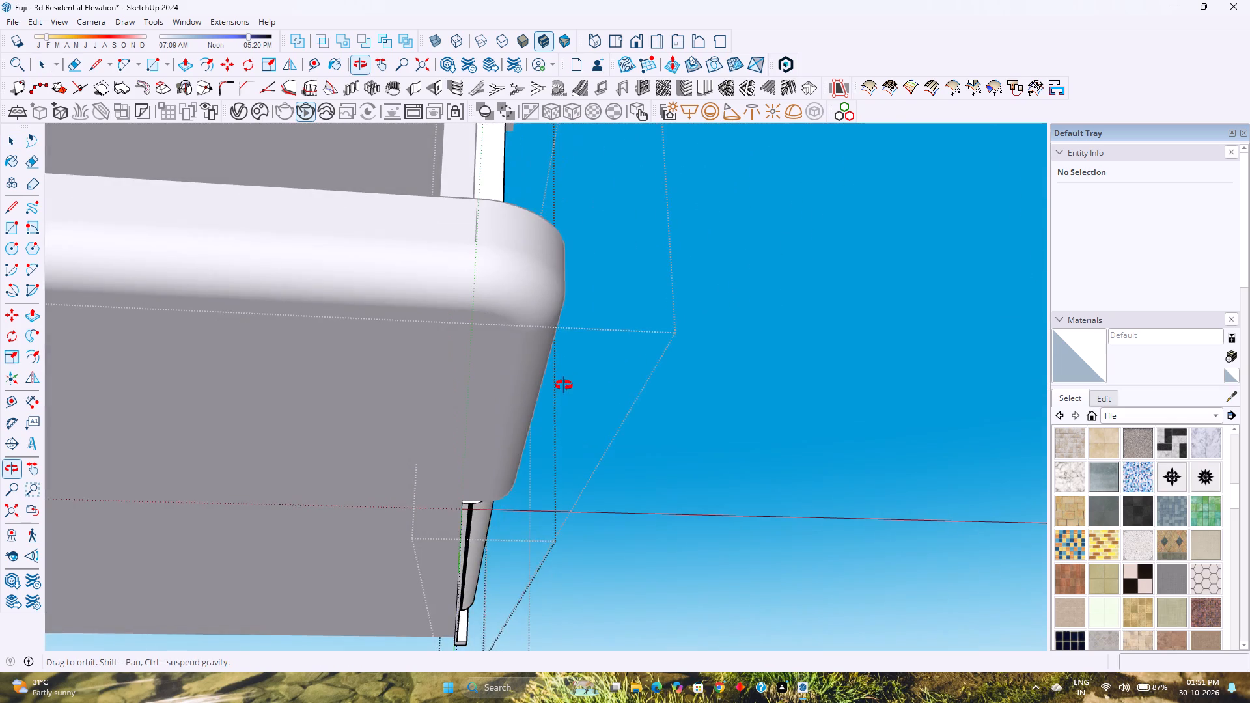
middle_click_drag(564, 385, 519, 394)
scroll(488, 534, "up", 7)
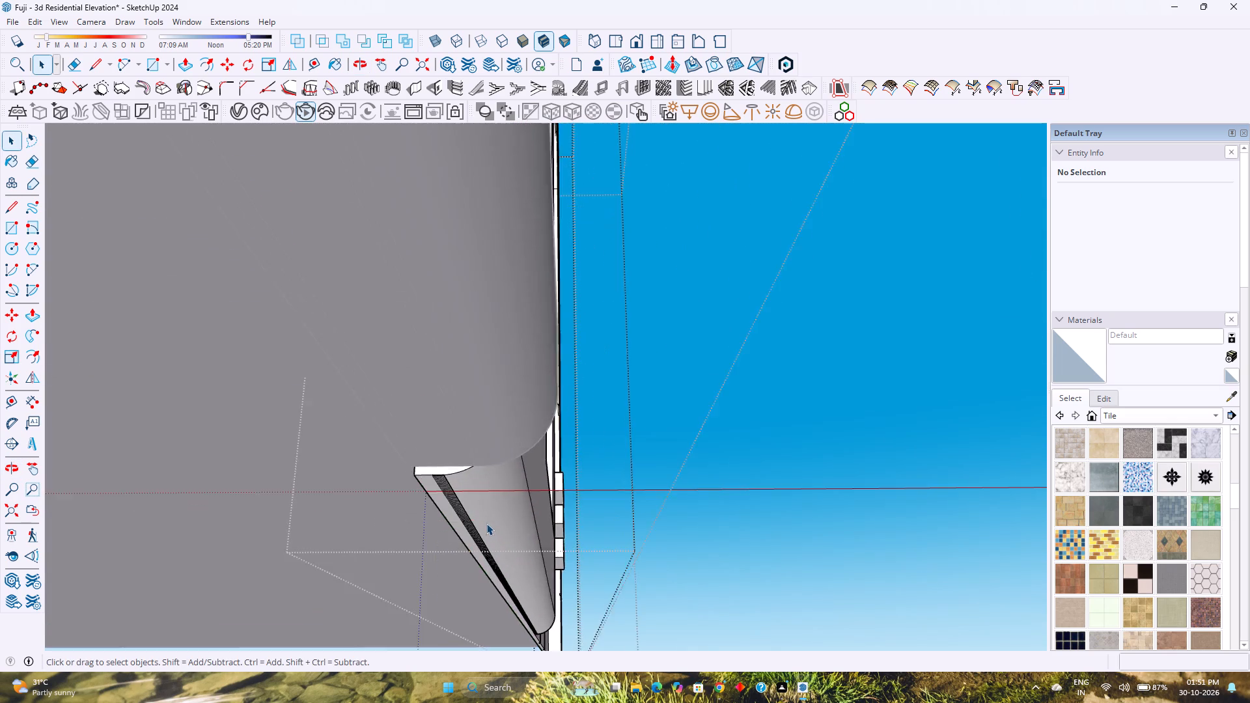
scroll(486, 523, "up", 8)
middle_click_drag(485, 519, 346, 505)
middle_click(346, 505)
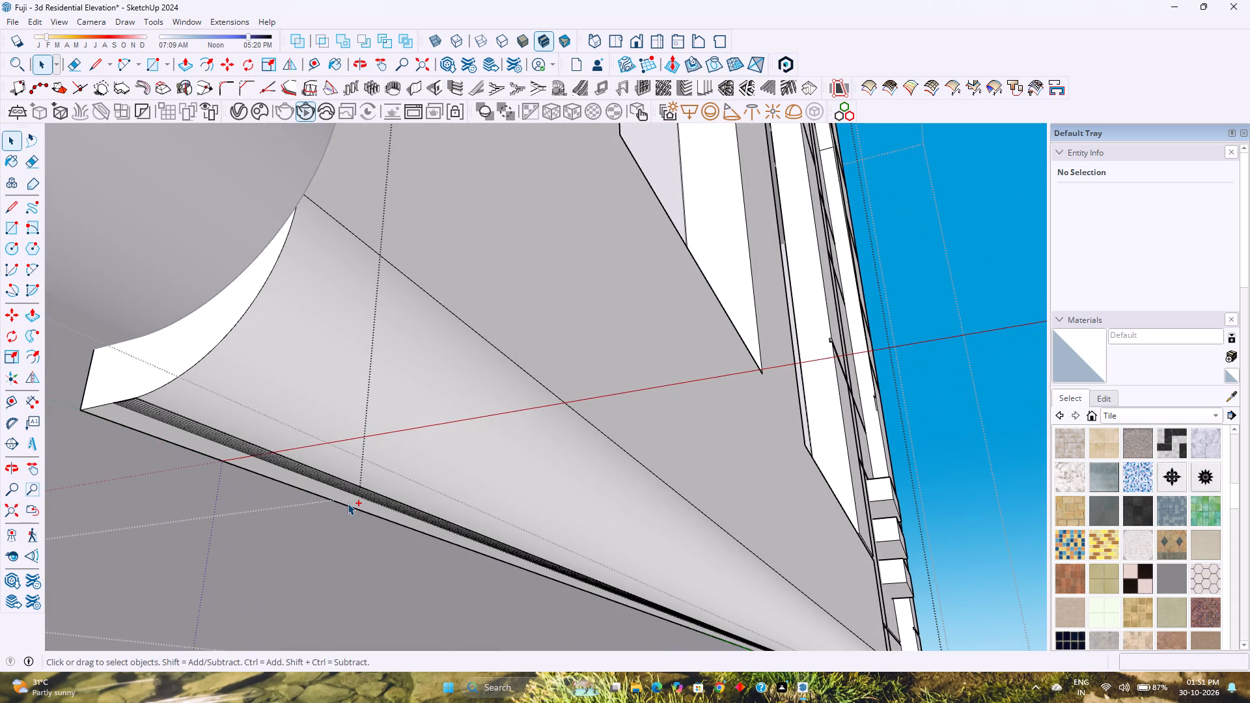
key("ctrl+z")
key("ctrl+z")
key("ctrl+z")
key("ctrl+z")
key("ctrl+z")
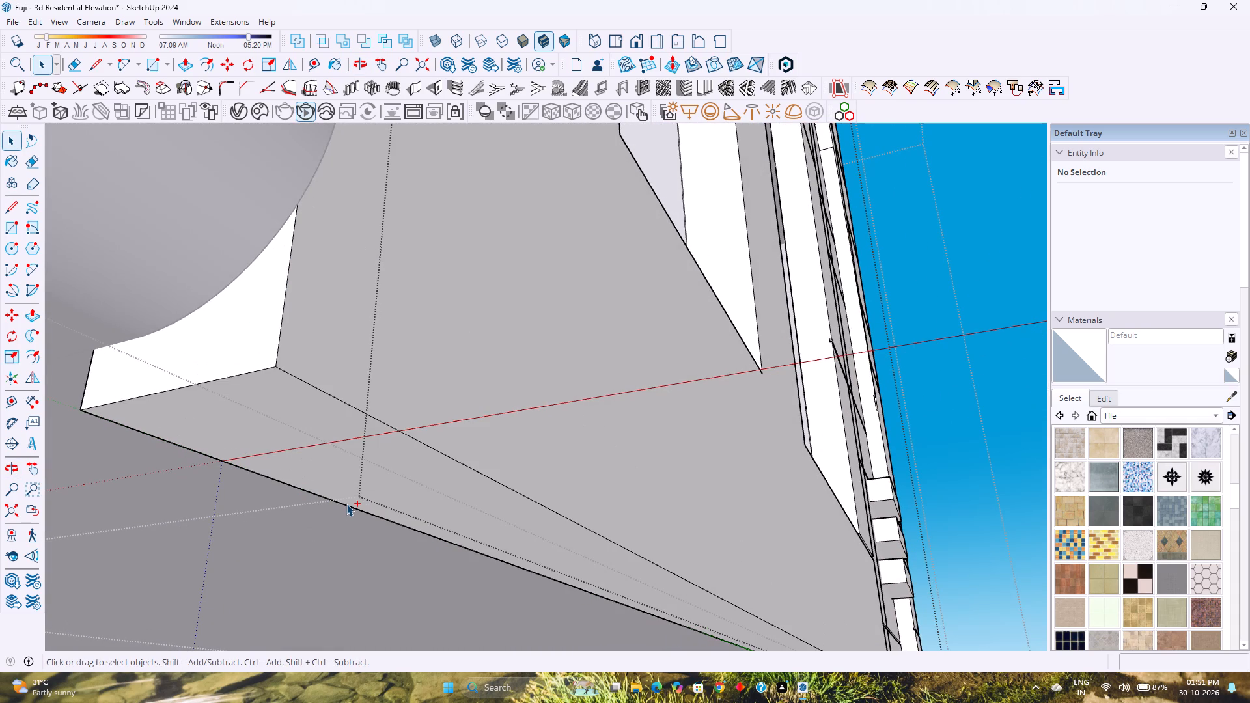
key("ctrl+z")
key("ctrl+z")
key("ctrl+z")
key("ctrl+z")
key("ctrl+z")
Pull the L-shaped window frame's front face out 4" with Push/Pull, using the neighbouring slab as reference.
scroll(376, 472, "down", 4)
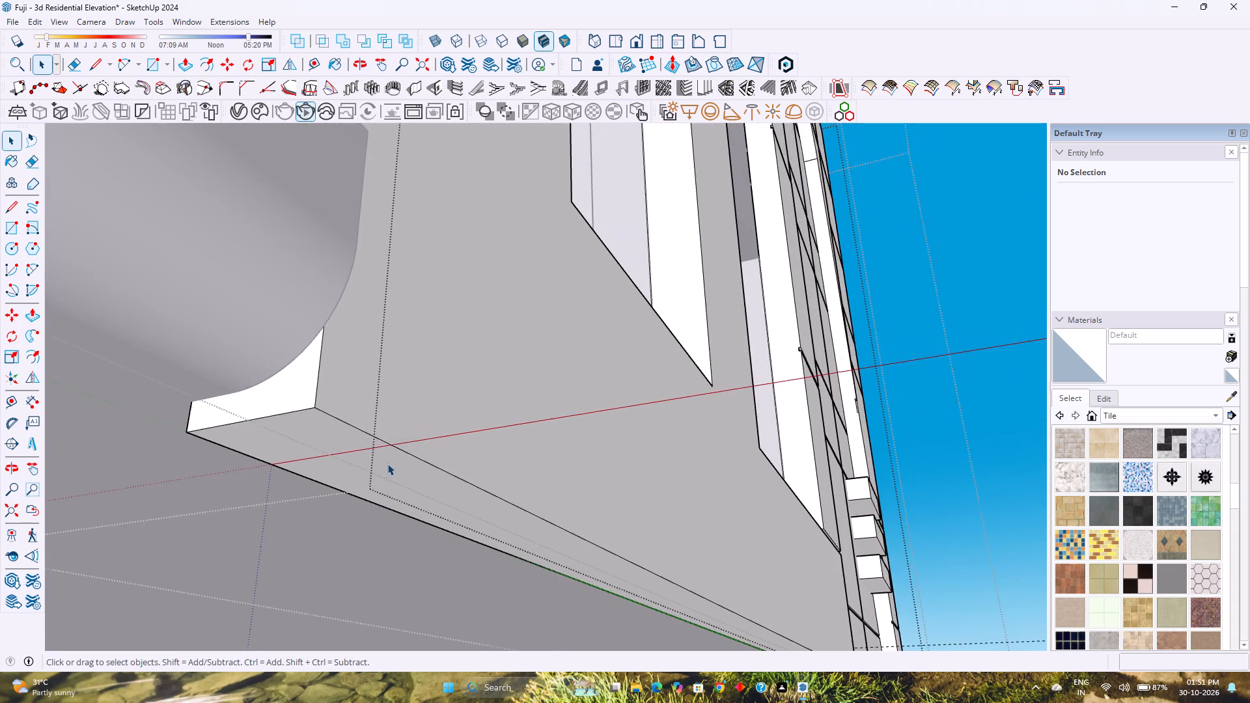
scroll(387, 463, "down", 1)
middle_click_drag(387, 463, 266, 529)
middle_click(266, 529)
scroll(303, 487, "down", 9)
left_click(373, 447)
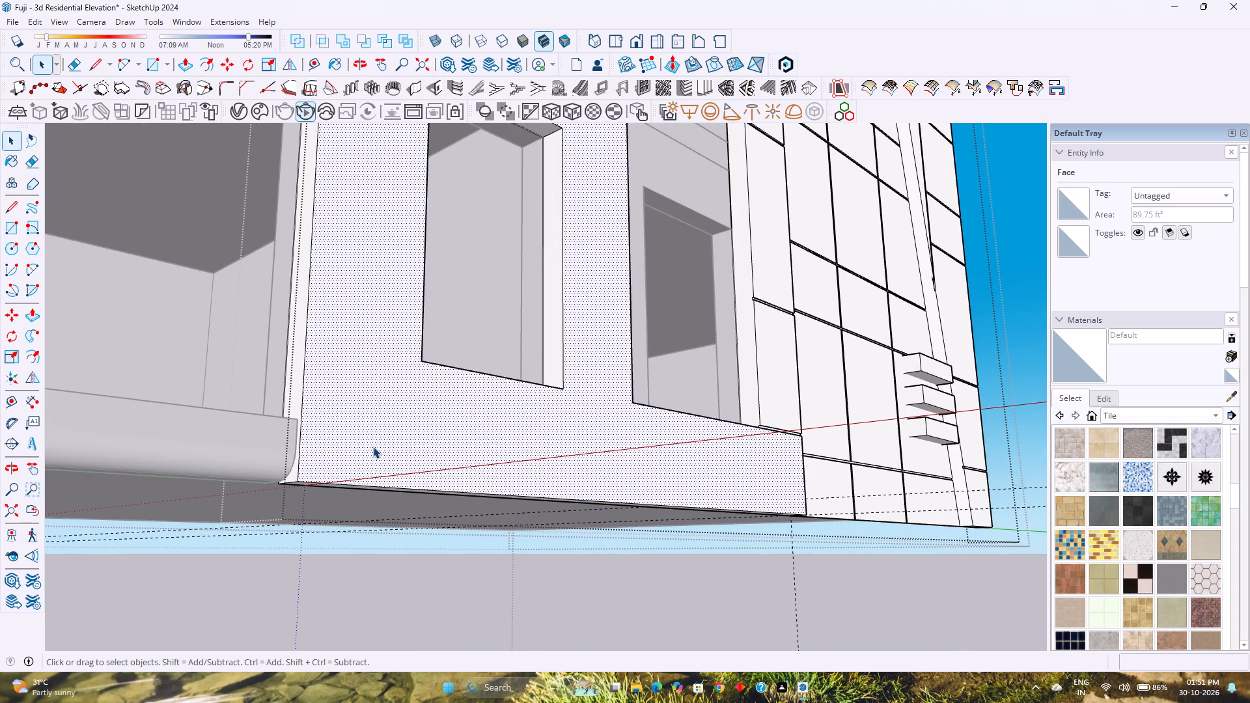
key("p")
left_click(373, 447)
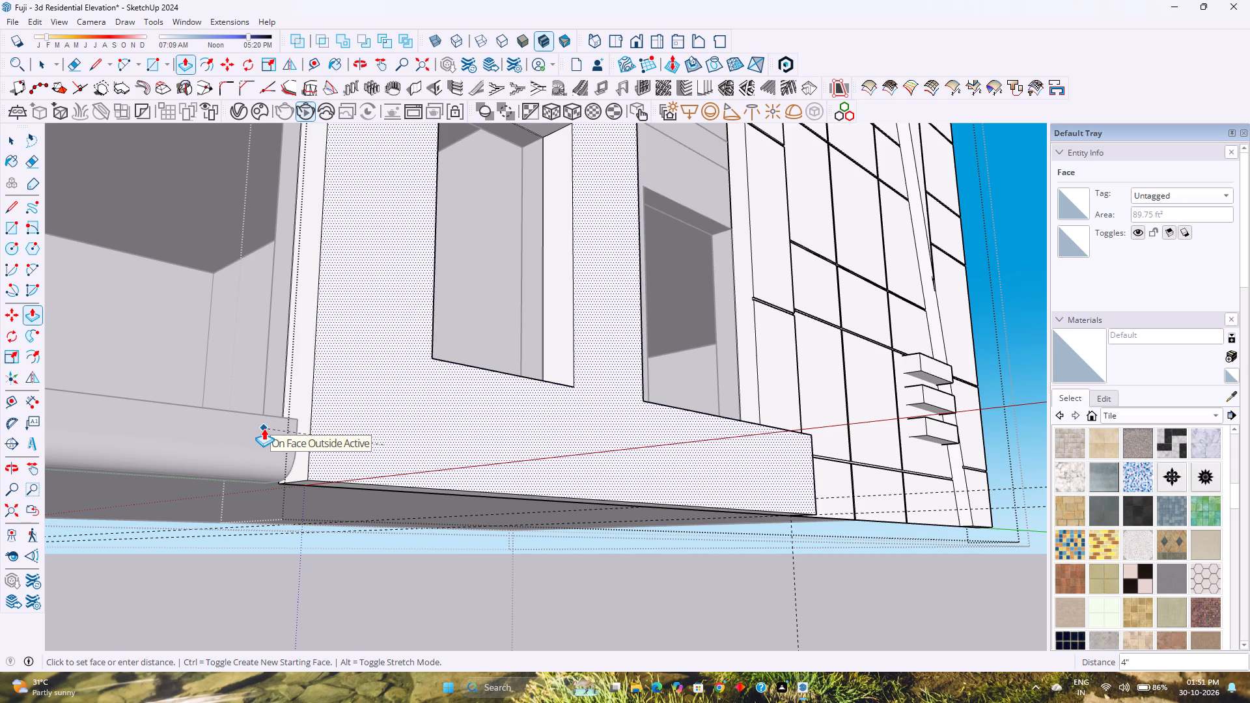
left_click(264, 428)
Examine how the pulled-out window frame meets the neighbouring slab, window openings and grooved facade.
middle_click_drag(506, 387, 305, 467)
scroll(305, 467, "down", 4)
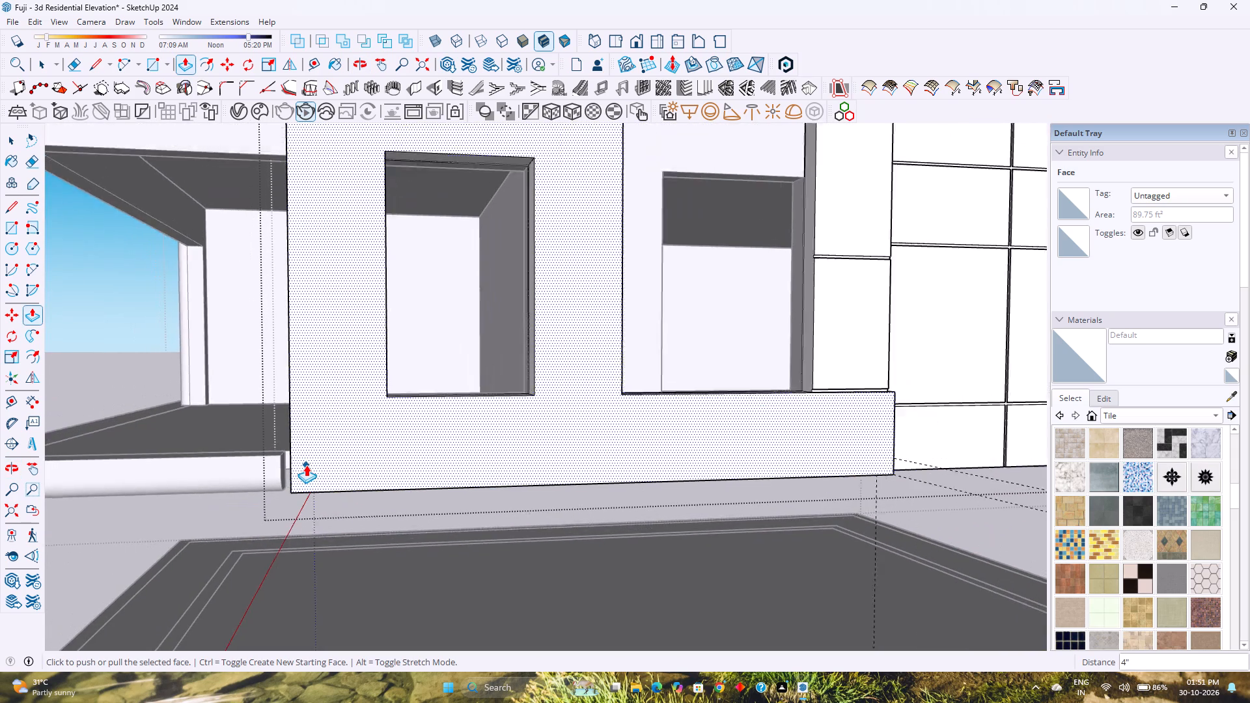
scroll(306, 465, "down", 2)
scroll(423, 448, "down", 2)
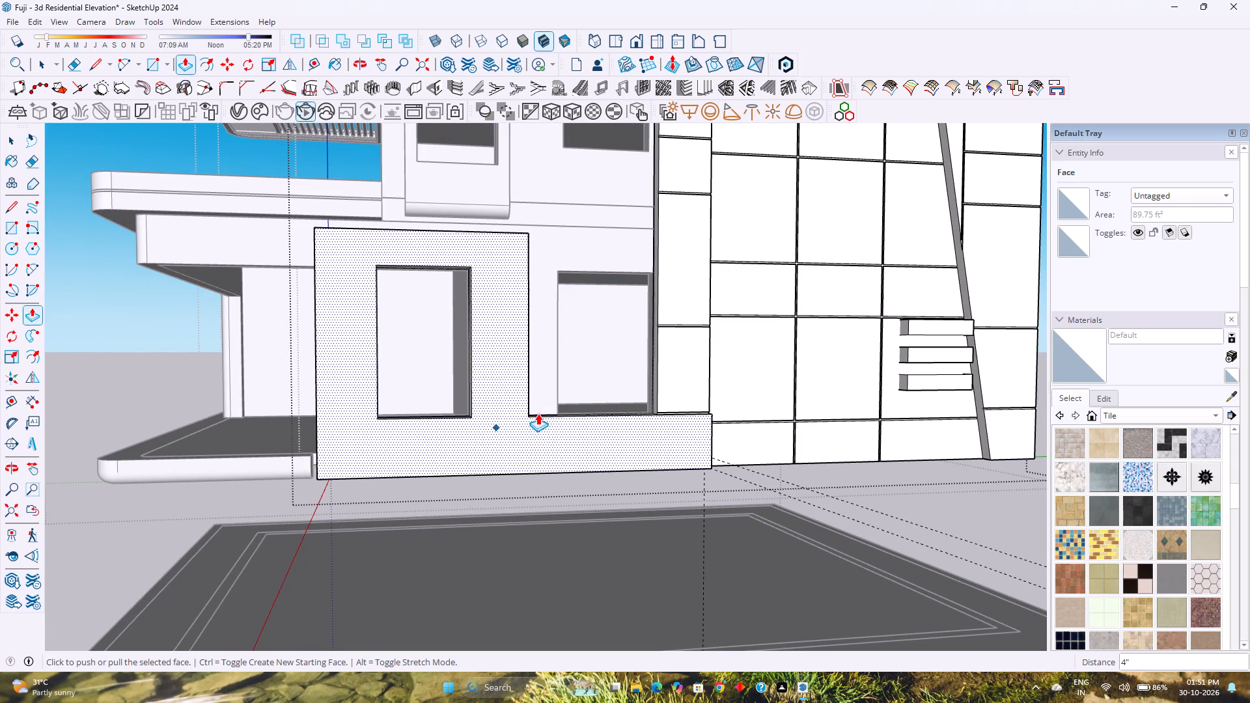
scroll(539, 413, "up", 1)
middle_click_drag(539, 412, 387, 471)
middle_click(401, 469)
scroll(380, 538, "up", 7)
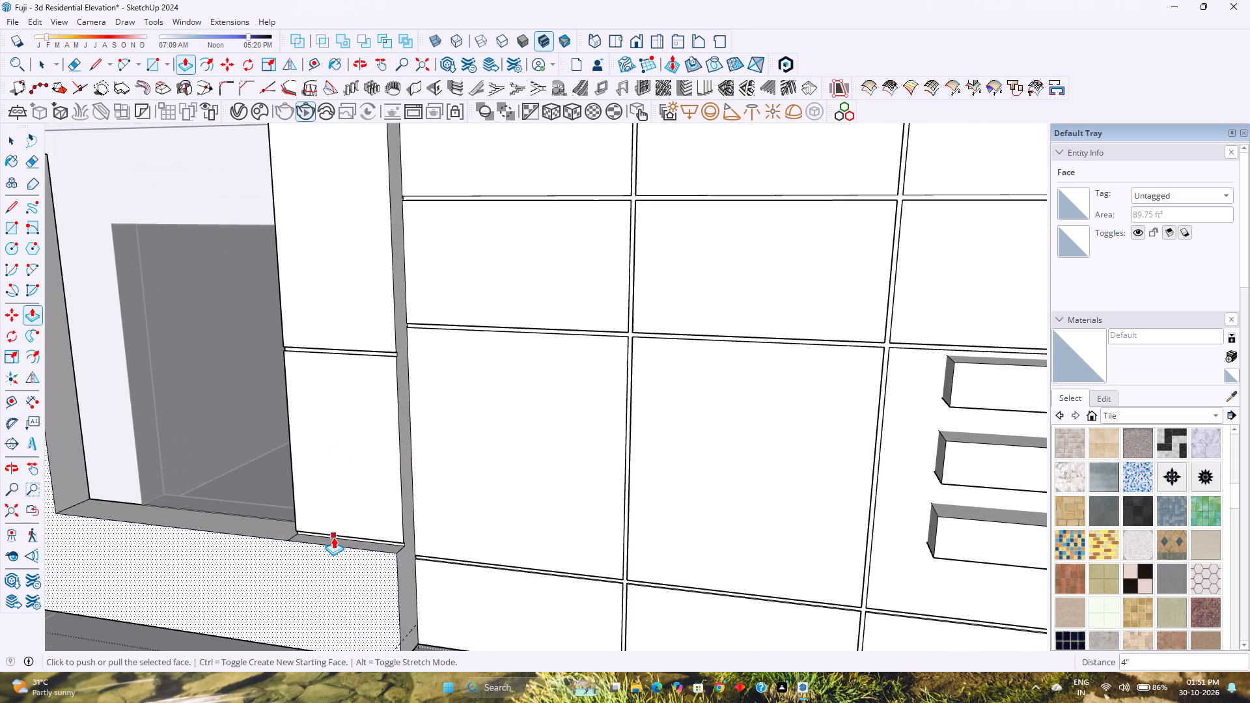
Undo the pull on the window frame's front face together with the edits made before it.
key("space")
key("ctrl+z")
key("ctrl+z")
key("ctrl+z")
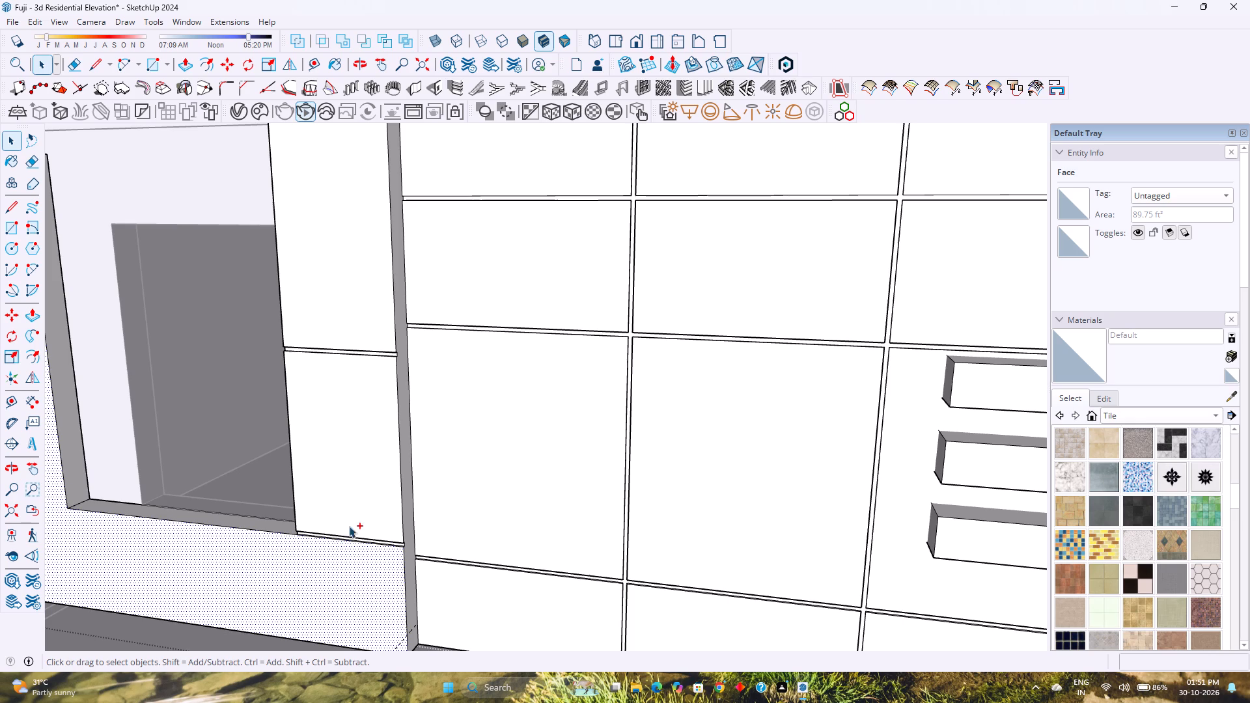
key("ctrl+z")
key("ctrl+z")
key("ctrl+z")
key("ctrl+z")
key("ctrl+z")
key("ctrl+z")
key("ctrl+z")
key("ctrl+z")
key("ctrl+z")
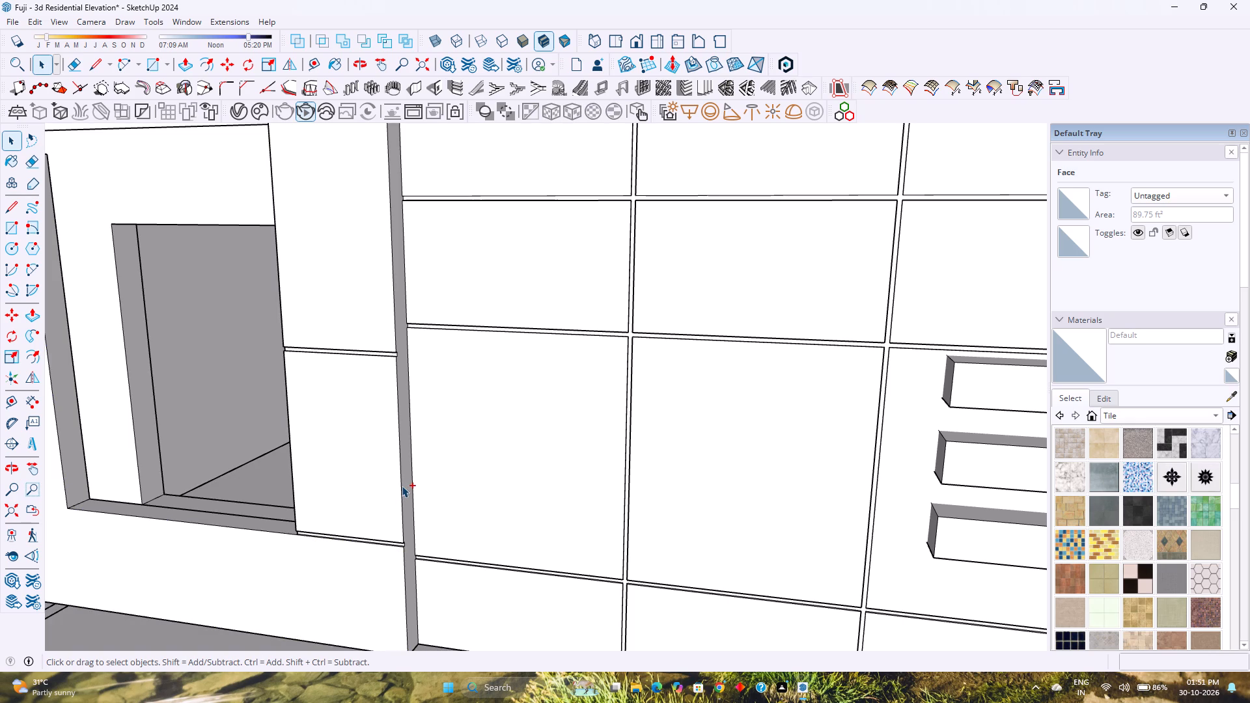
Undo the groove recesses on the narrow wall strip between the window and the tall facade.
key("ctrl+z")
key("ctrl+z")
key("ctrl+z")
key("ctrl+z")
key("ctrl+z")
key("ctrl+z")
key("ctrl+z")
key("ctrl+z")
key("ctrl+z")
key("ctrl+z")
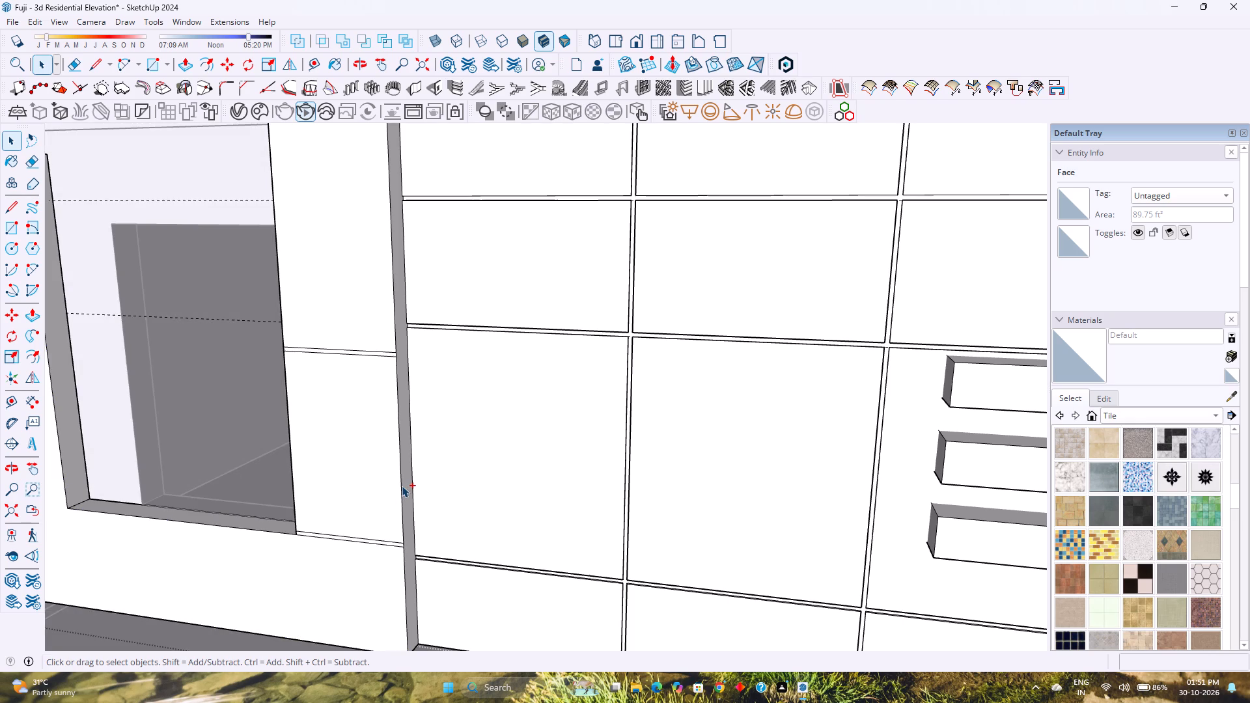
Undo the recessed grooves and the horizontal groove lines on the tall facade, back to its paired vertical lines.
key("ctrl+z")
key("ctrl+z")
key("ctrl+z")
key("ctrl+z")
key("ctrl+z")
key("ctrl+z")
key("ctrl+z")
key("ctrl+z")
key("ctrl+z")
key("ctrl+z")
key("ctrl+z")
key("ctrl+z")
key("ctrl+z")
key("ctrl+z")
key("ctrl+z")
key("ctrl+z")
key("ctrl+z")
key("ctrl+z")
key("ctrl+z")
key("ctrl+z")
key("ctrl+z")
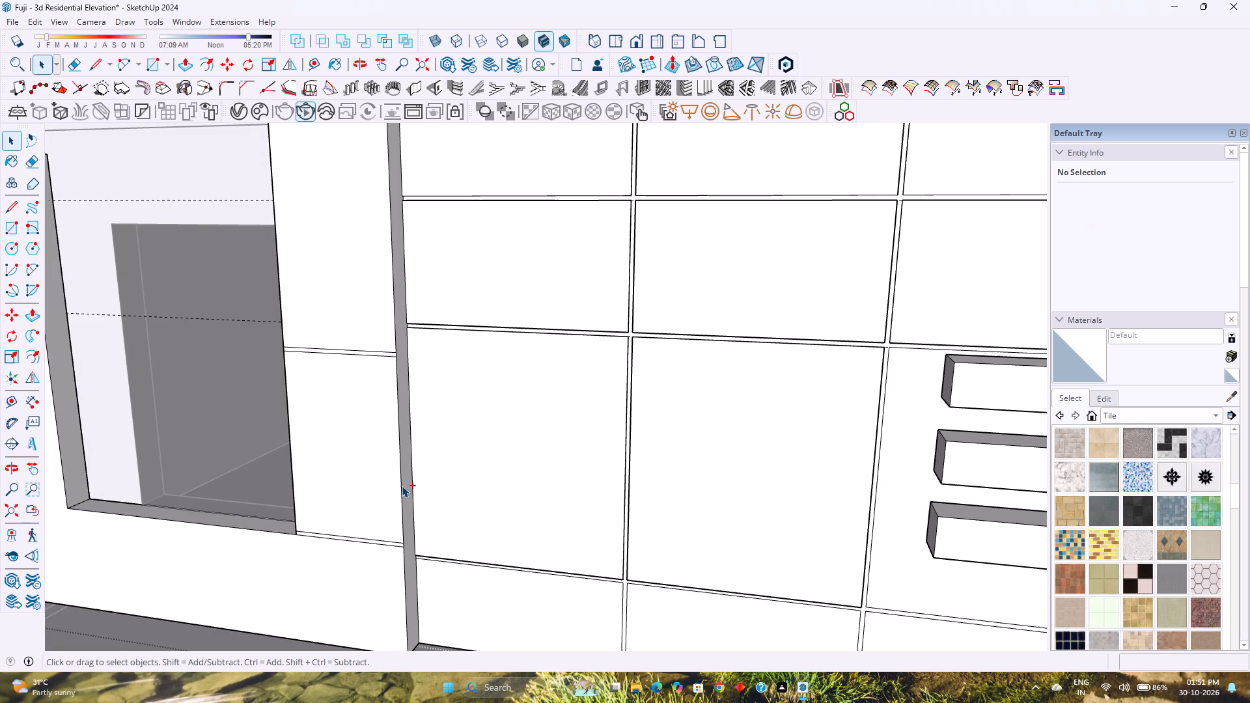
key("ctrl+z")
key("ctrl+z")
key("ctrl+z")
key("ctrl+z")
key("ctrl+z")
key("ctrl+z")
key("ctrl+z")
key("ctrl+z")
key("ctrl+z")
key("ctrl+z")
key("ctrl+z")
key("ctrl+z")
key("ctrl+z")
key("ctrl+z")
key("ctrl+z")
key("ctrl+z")
key("ctrl+z")
key("ctrl+z")
key("ctrl+z")
key("ctrl+z")
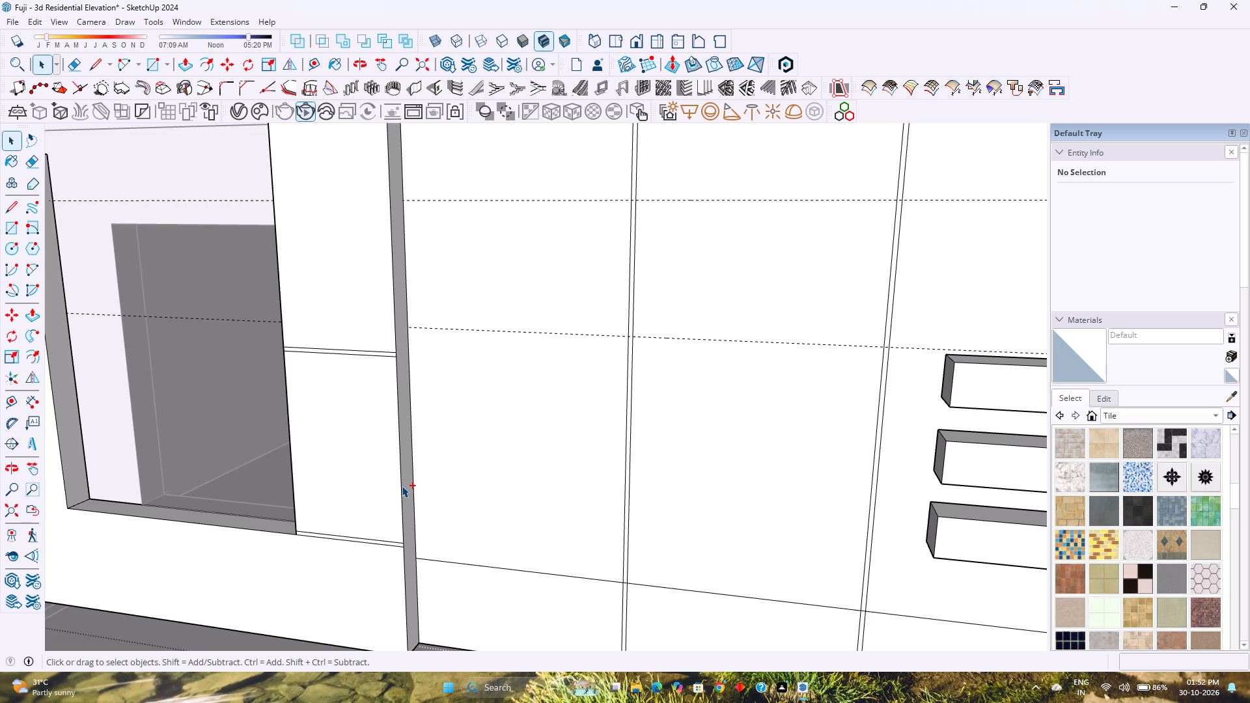
Undo the remaining groove lines on the tall facade, back to the paired guides running along the window sill level.
key("ctrl+z")
key("ctrl+z")
key("ctrl+z")
key("ctrl+z")
key("ctrl+z")
key("ctrl+z")
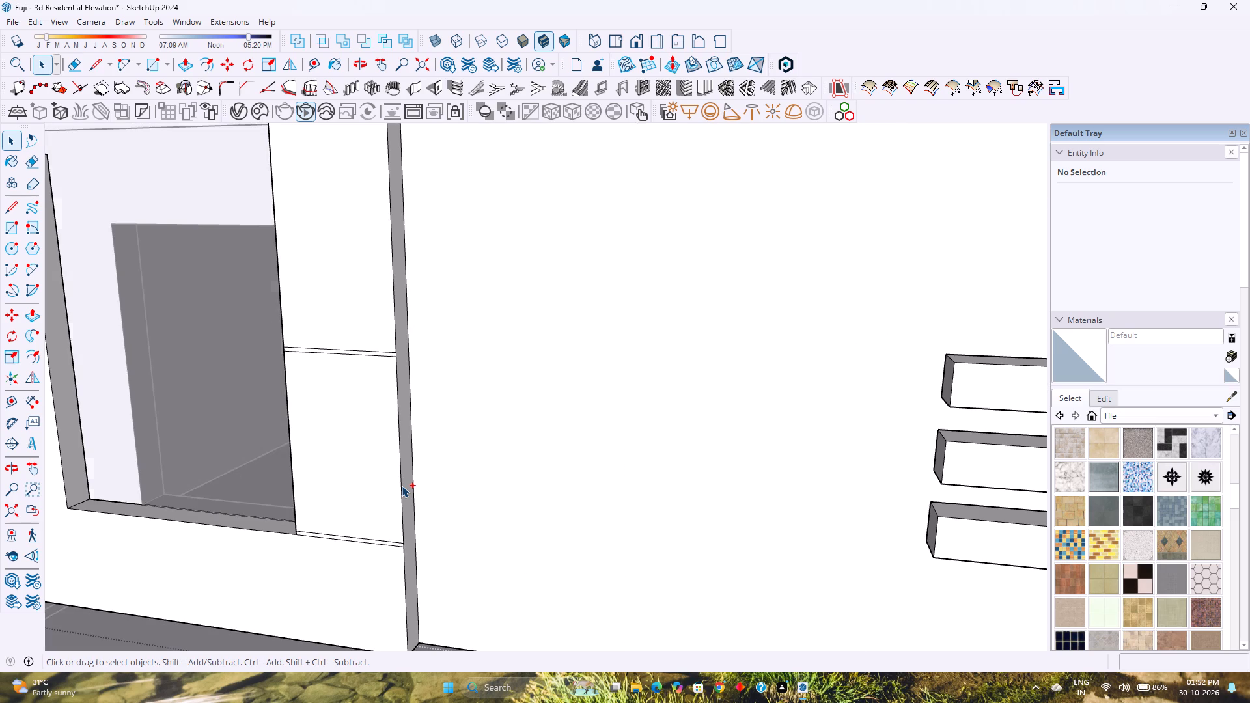
key("ctrl+z")
key("ctrl+z")
key("ctrl+z")
key("ctrl+z")
key("ctrl+z")
key("ctrl+z")
key("ctrl+z")
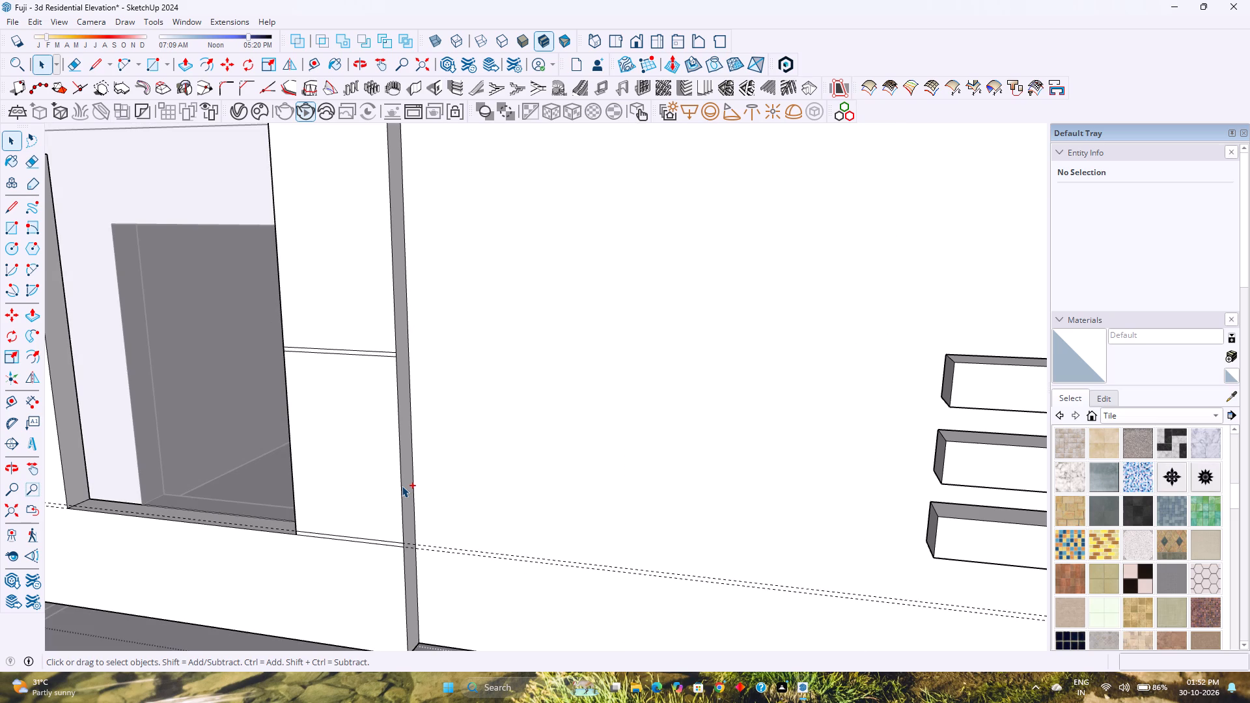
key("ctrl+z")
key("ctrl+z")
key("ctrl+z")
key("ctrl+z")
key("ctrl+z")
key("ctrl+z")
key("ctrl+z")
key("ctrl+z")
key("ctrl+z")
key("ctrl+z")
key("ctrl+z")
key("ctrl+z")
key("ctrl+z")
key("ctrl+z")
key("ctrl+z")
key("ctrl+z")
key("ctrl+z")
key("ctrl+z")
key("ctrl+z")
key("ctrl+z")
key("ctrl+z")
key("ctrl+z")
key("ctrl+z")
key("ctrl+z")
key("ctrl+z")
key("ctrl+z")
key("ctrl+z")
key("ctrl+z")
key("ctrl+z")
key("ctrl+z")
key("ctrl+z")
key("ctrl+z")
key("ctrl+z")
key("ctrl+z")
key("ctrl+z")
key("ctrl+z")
Undo the paired guides along the window sill level and the short horizontal lines on the narrow wall strip.
key("ctrl+z")
key("ctrl+z")
key("ctrl+z")
key("ctrl+z")
key("ctrl+z")
key("ctrl+z")
key("ctrl+z")
key("ctrl+z")
key("ctrl+z")
key("ctrl+z")
key("ctrl+z")
key("ctrl+z")
key("ctrl+z")
key("ctrl+z")
key("ctrl+z")
key("ctrl+z")
key("ctrl+z")
key("ctrl+z")
key("ctrl+z")
key("ctrl+z")
key("ctrl+z")
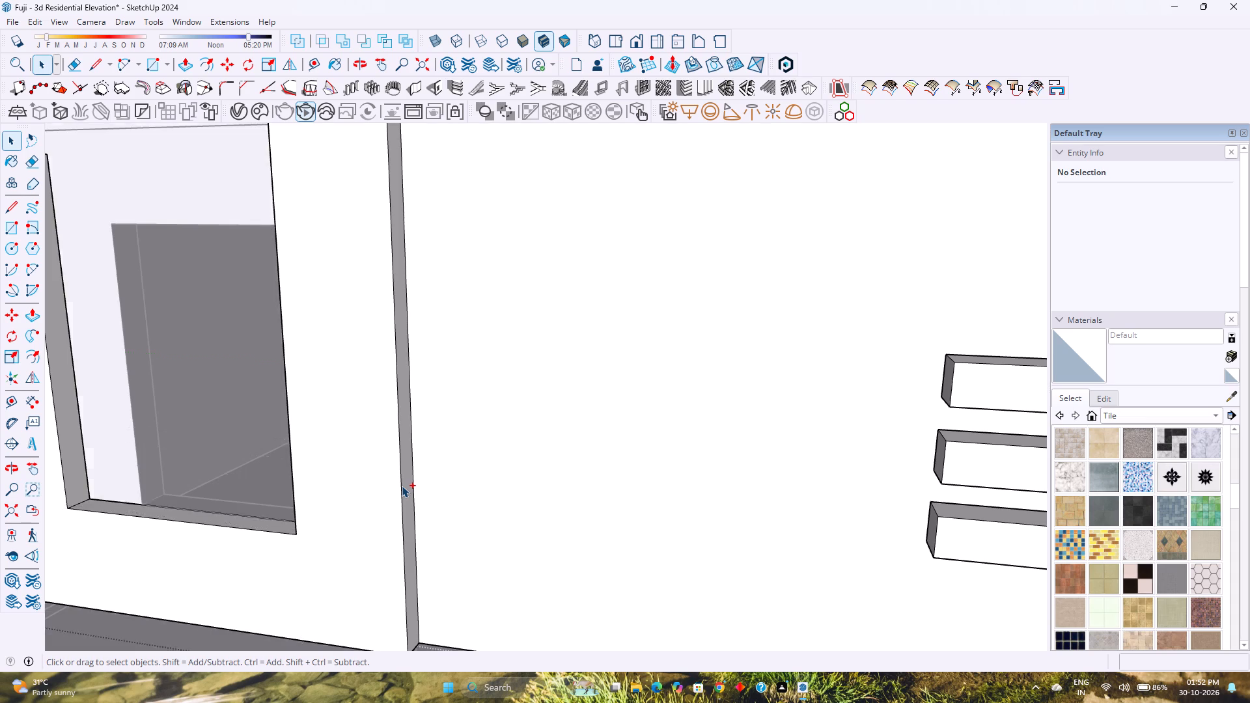
key("ctrl+y")
key("ctrl+y")
Push/pull the continuous front face of the L-shaped window frame outward 4" to the rounded slab's edge.
scroll(423, 484, "down", 8)
middle_click_drag(342, 518, 593, 507)
middle_click(594, 507)
scroll(592, 503, "down", 1)
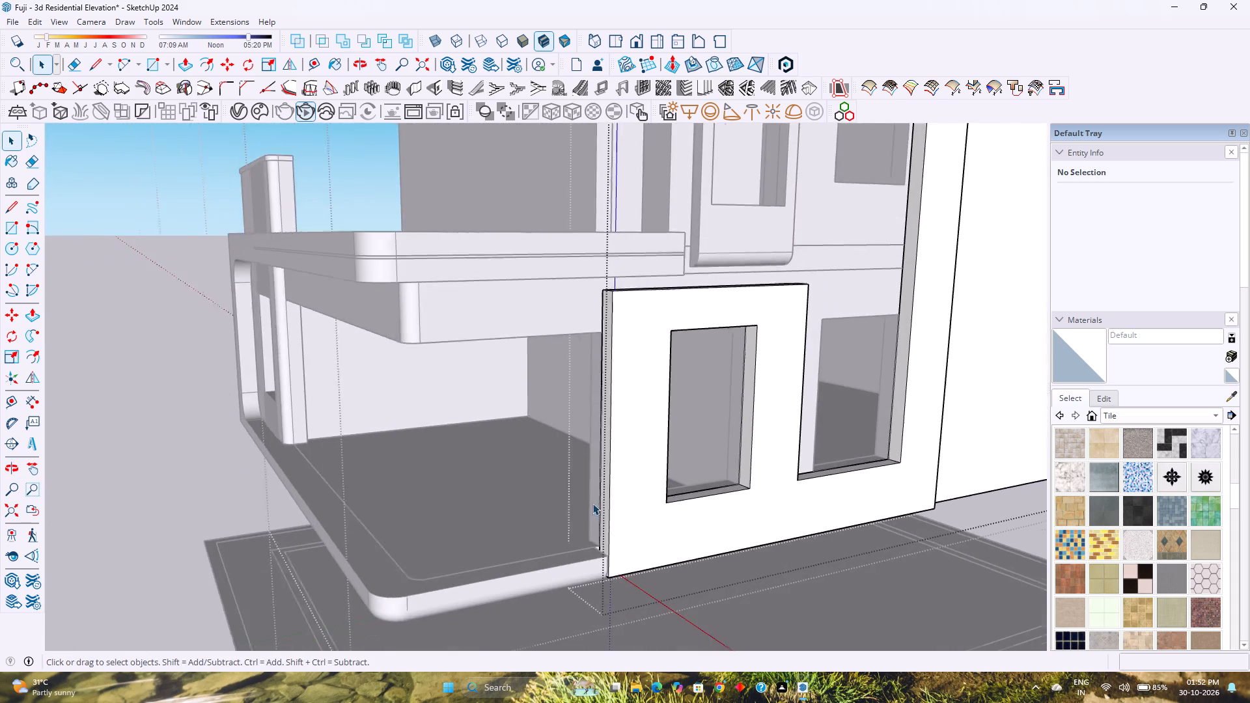
scroll(592, 503, "down", 1)
middle_click_drag(592, 503, 520, 501, "shift")
middle_click(519, 501, "shift")
key("p")
left_click(579, 528)
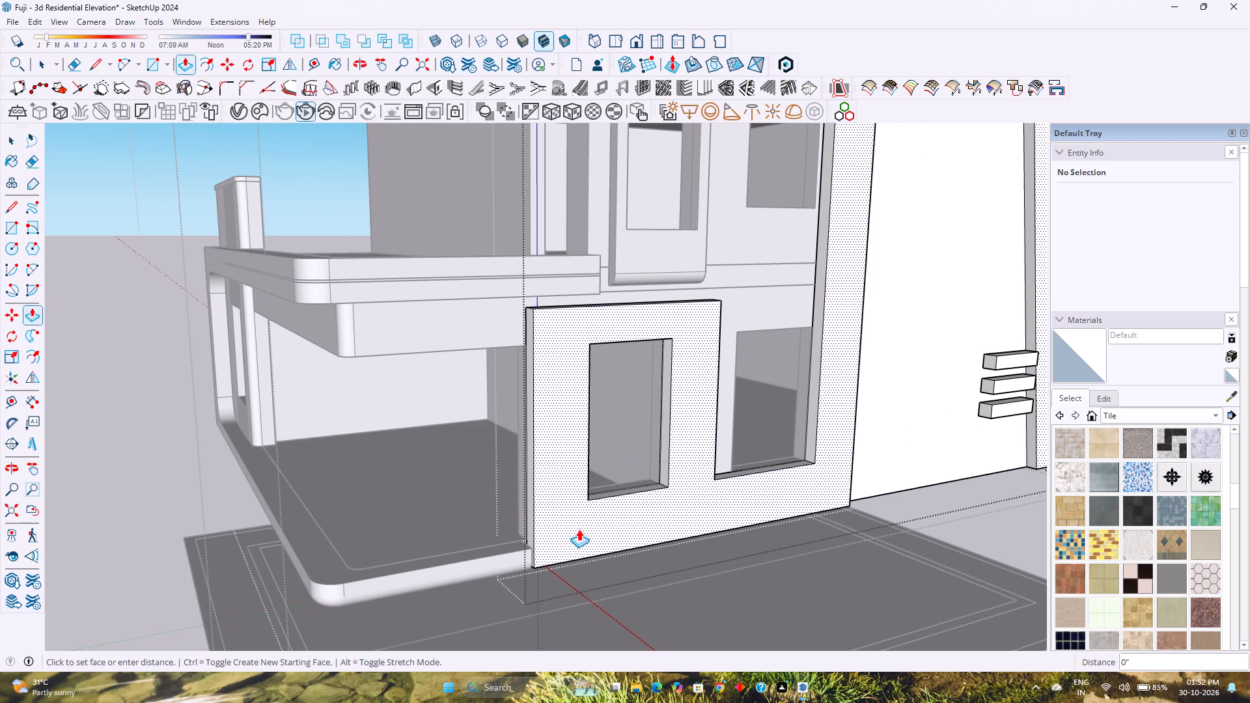
left_click(506, 557)
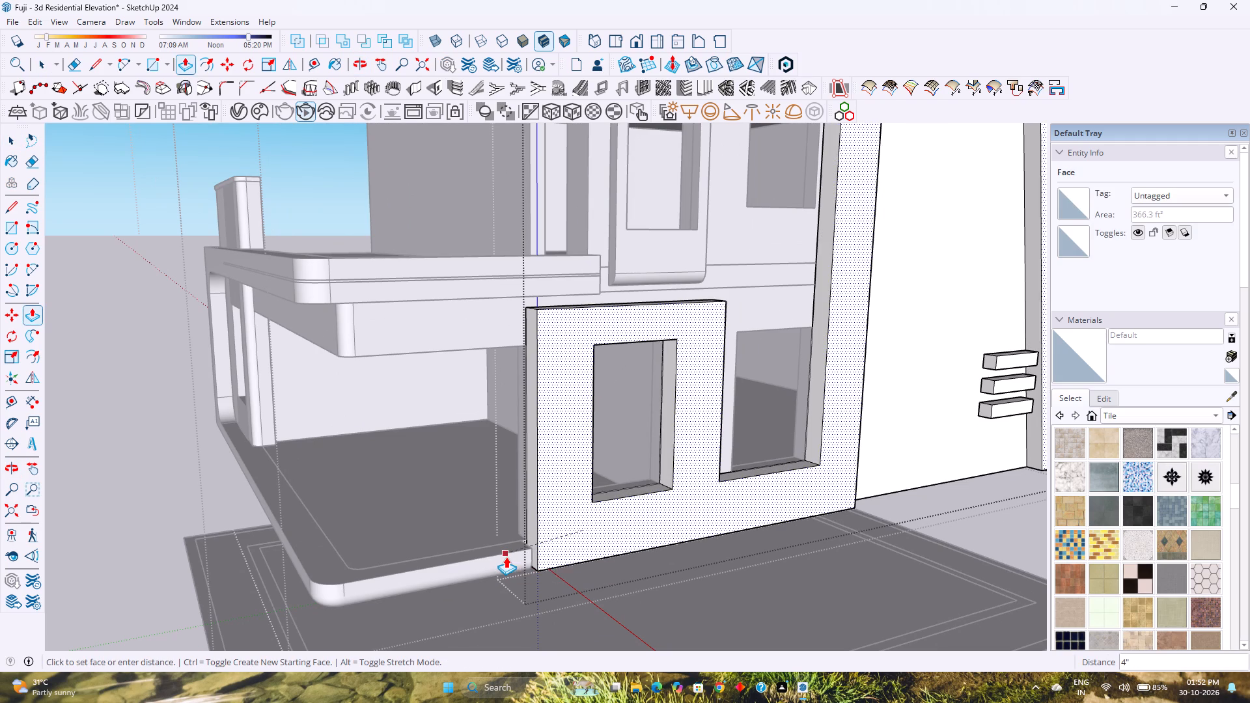
Examine the window frame's lower corner and side where it meets the rounded slab, including from below.
scroll(561, 533, "up", 7)
middle_click_drag(561, 536, 725, 473)
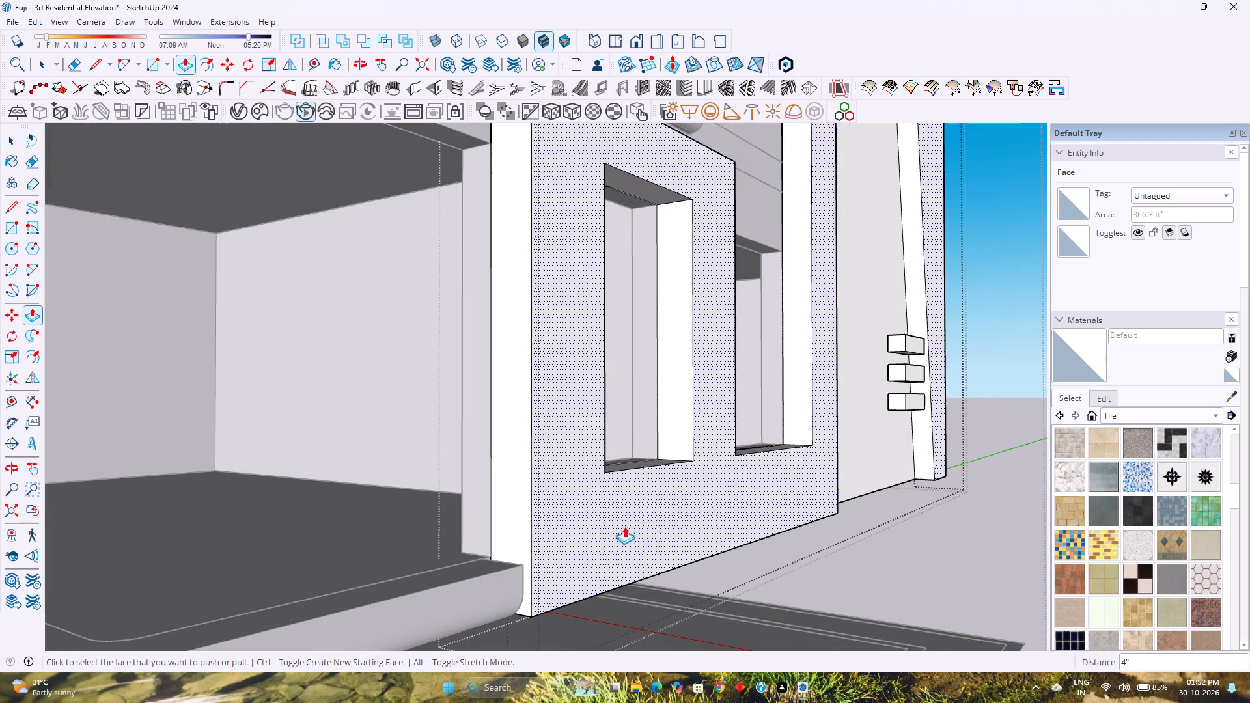
middle_click_drag(508, 577, 689, 549)
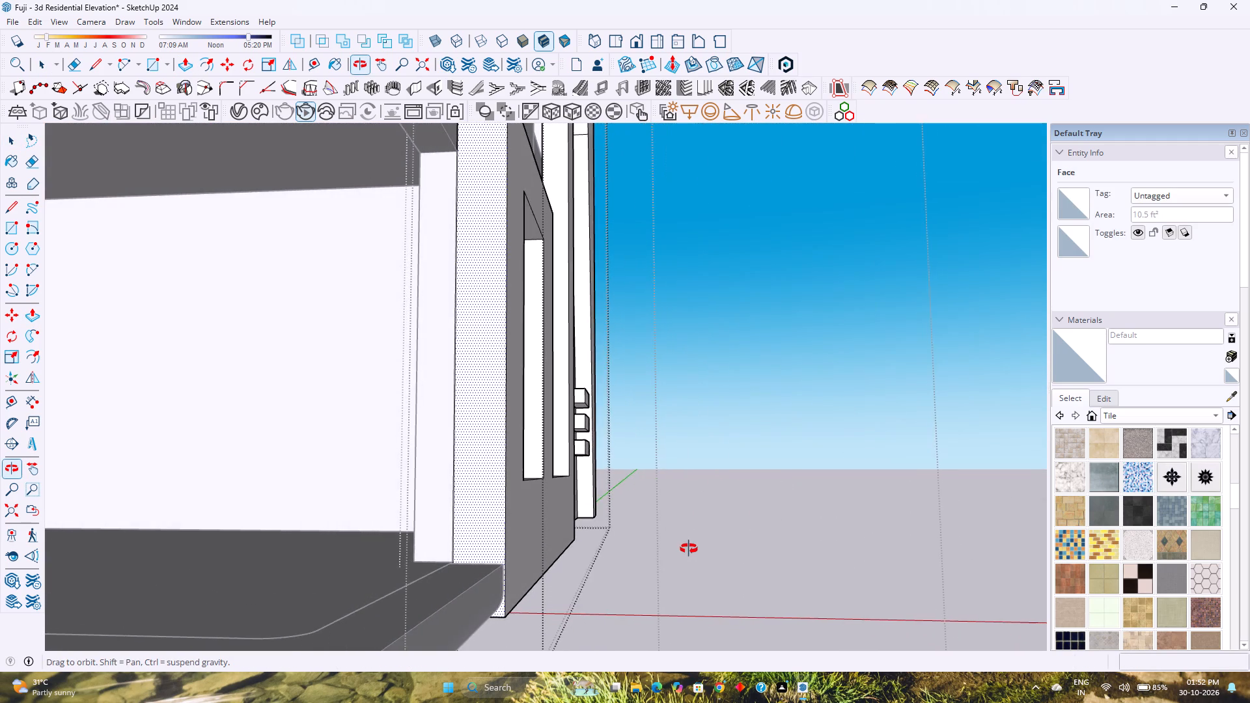
middle_click_drag(689, 549, 598, 549)
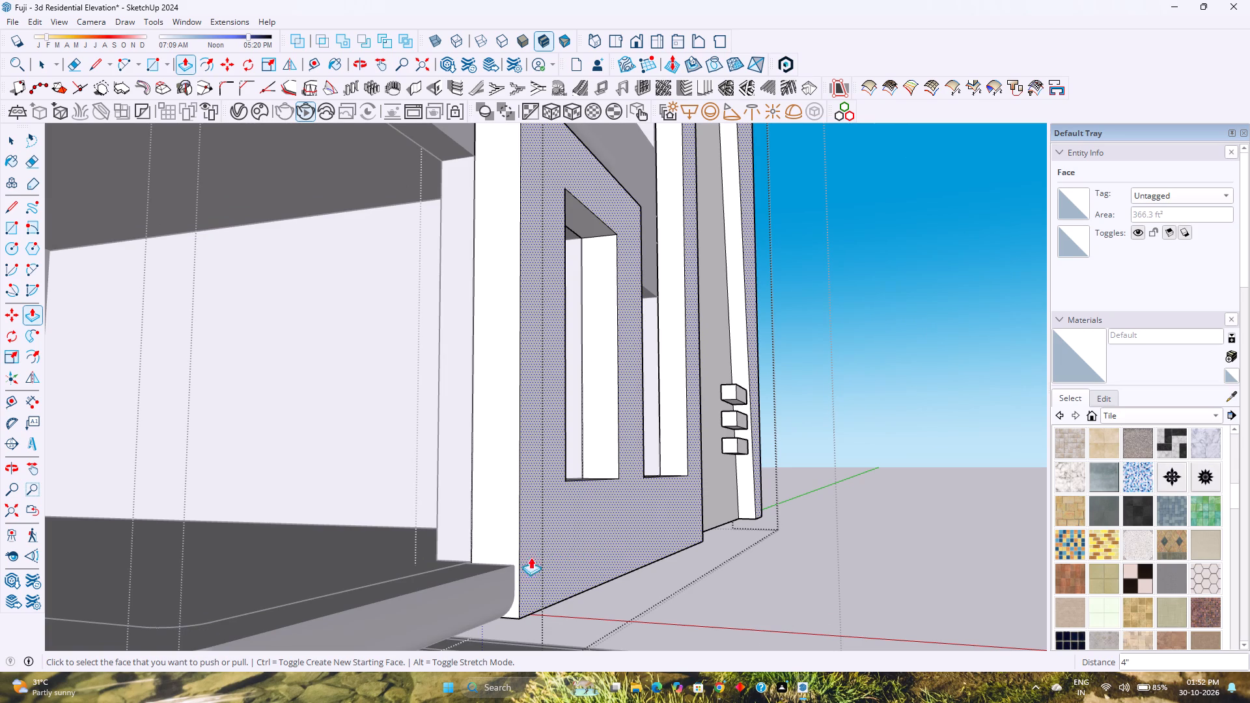
scroll(505, 594, "up", 1)
middle_click_drag(505, 594, 506, 520)
scroll(523, 540, "down", 3)
middle_click_drag(461, 588, 544, 499)
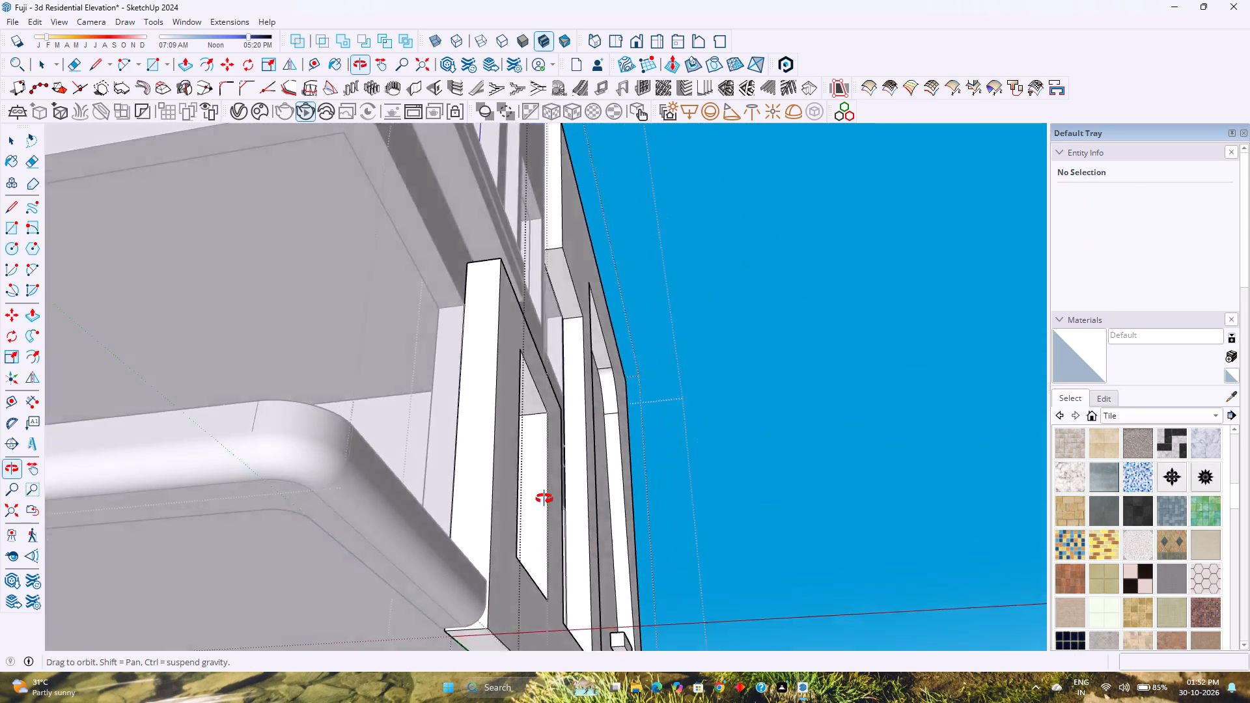
middle_click_drag(544, 499, 439, 517)
scroll(439, 517, "down", 5)
middle_click_drag(590, 516, 299, 549)
middle_click(299, 549)
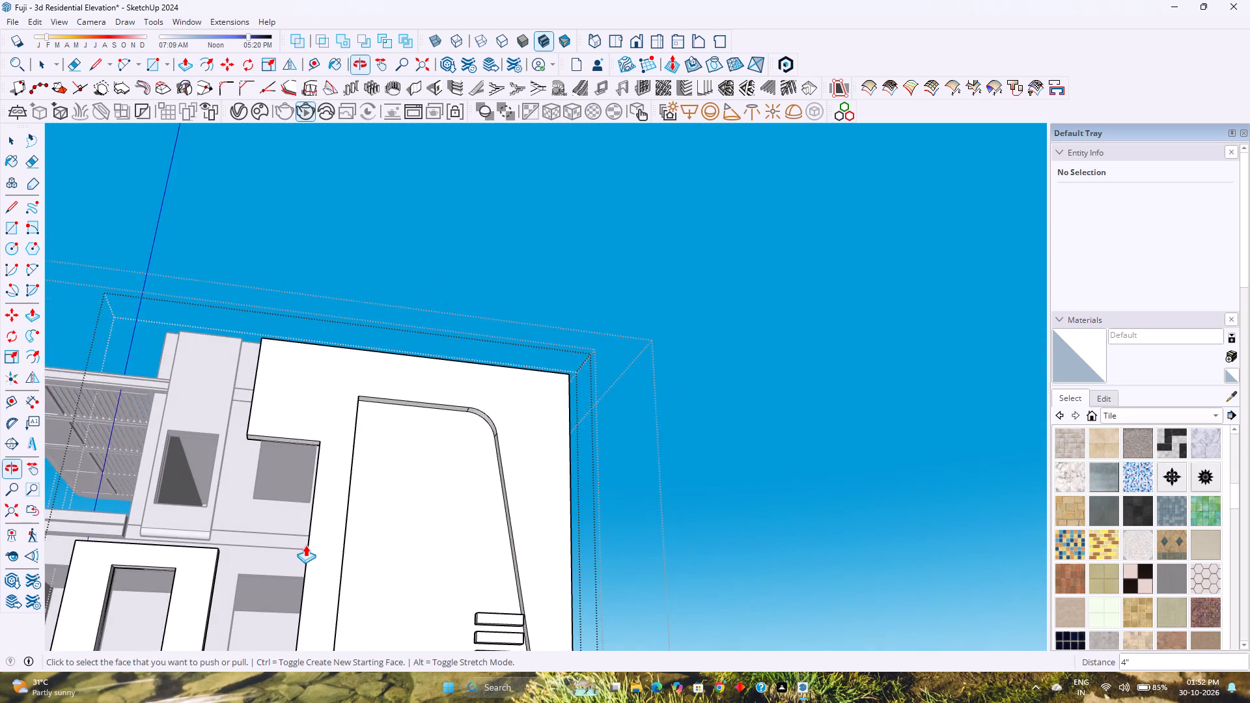
Push/pull the tall curved-corner recessed panel beside the window frame outward 4".
scroll(305, 545, "down", 1)
middle_click_drag(305, 545, 416, 489, "shift")
middle_click(417, 489, "shift")
middle_click_drag(436, 507, 600, 591)
middle_click(604, 594)
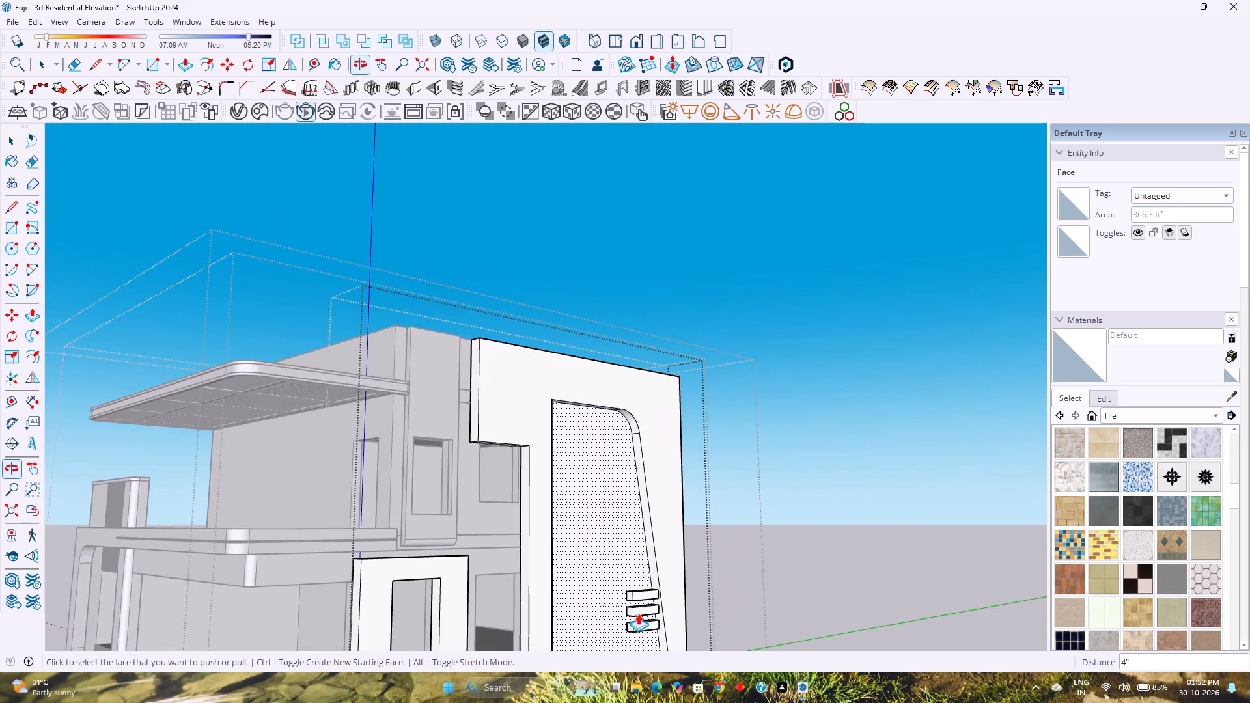
scroll(660, 594, "up", 2)
middle_click_drag(645, 589, 626, 545, "shift")
middle_click(624, 534, "shift")
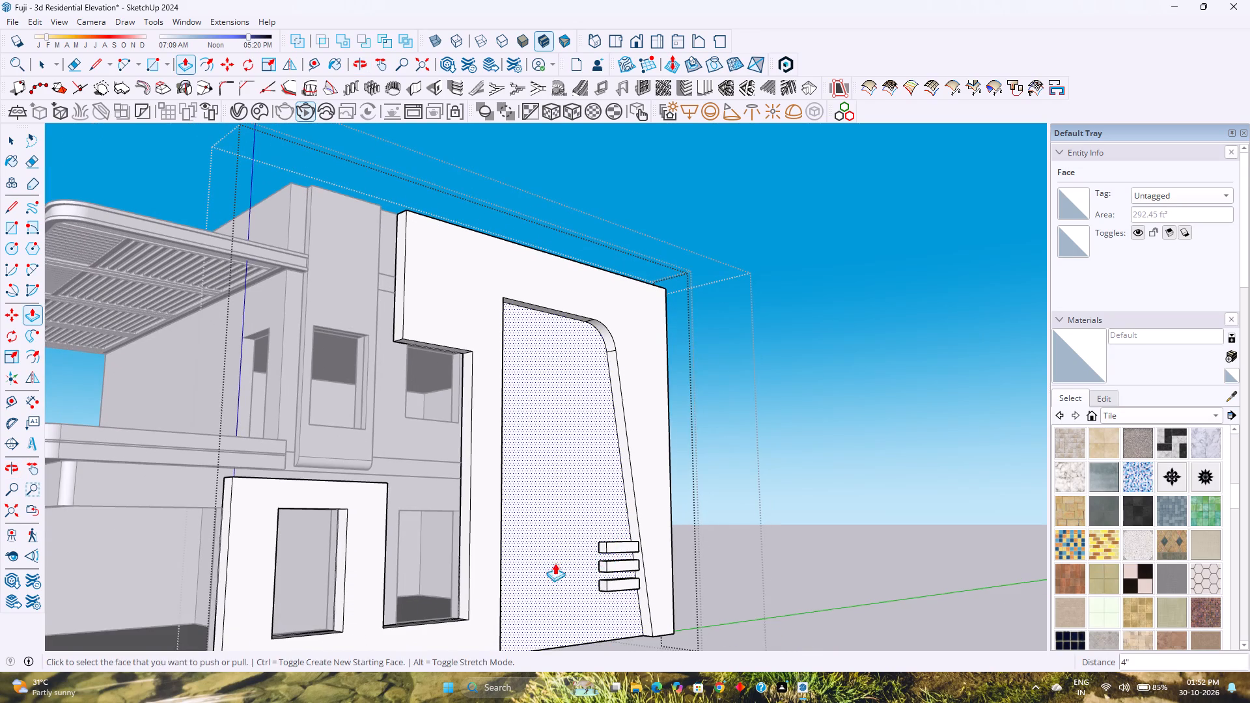
middle_click_drag(550, 563, 544, 526, "shift")
middle_click(544, 526, "shift")
scroll(604, 520, "up", 6)
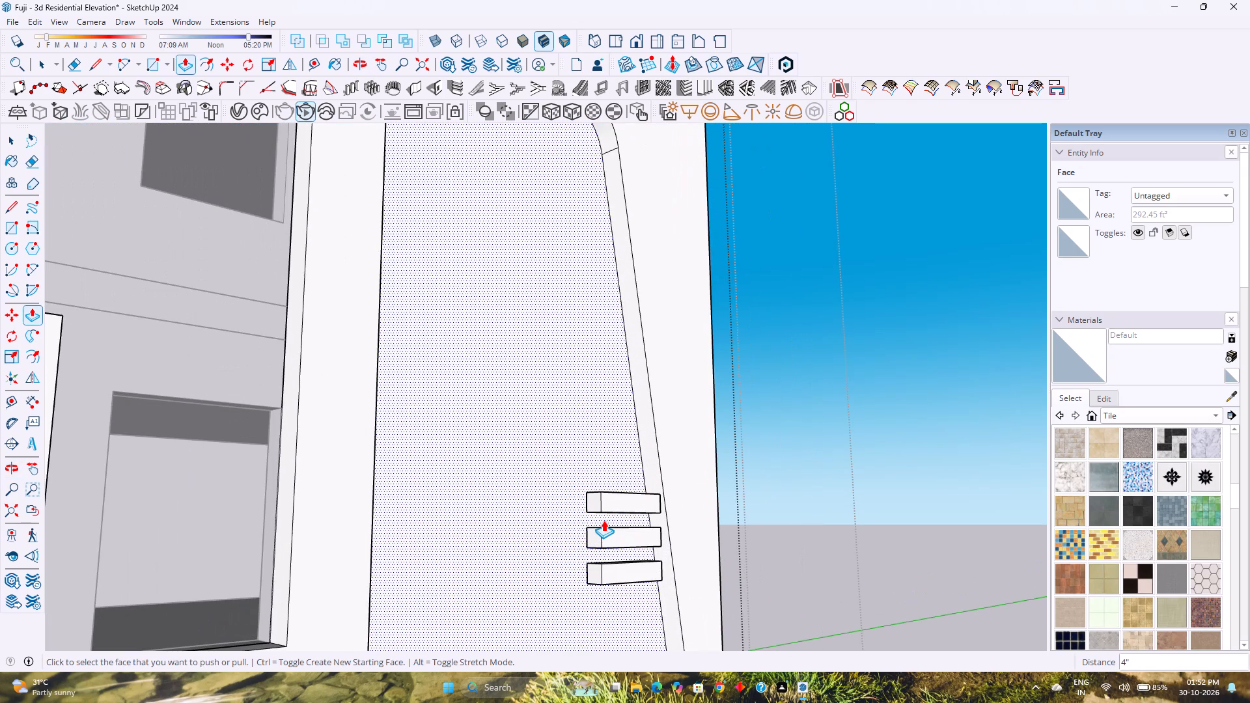
left_click(495, 491)
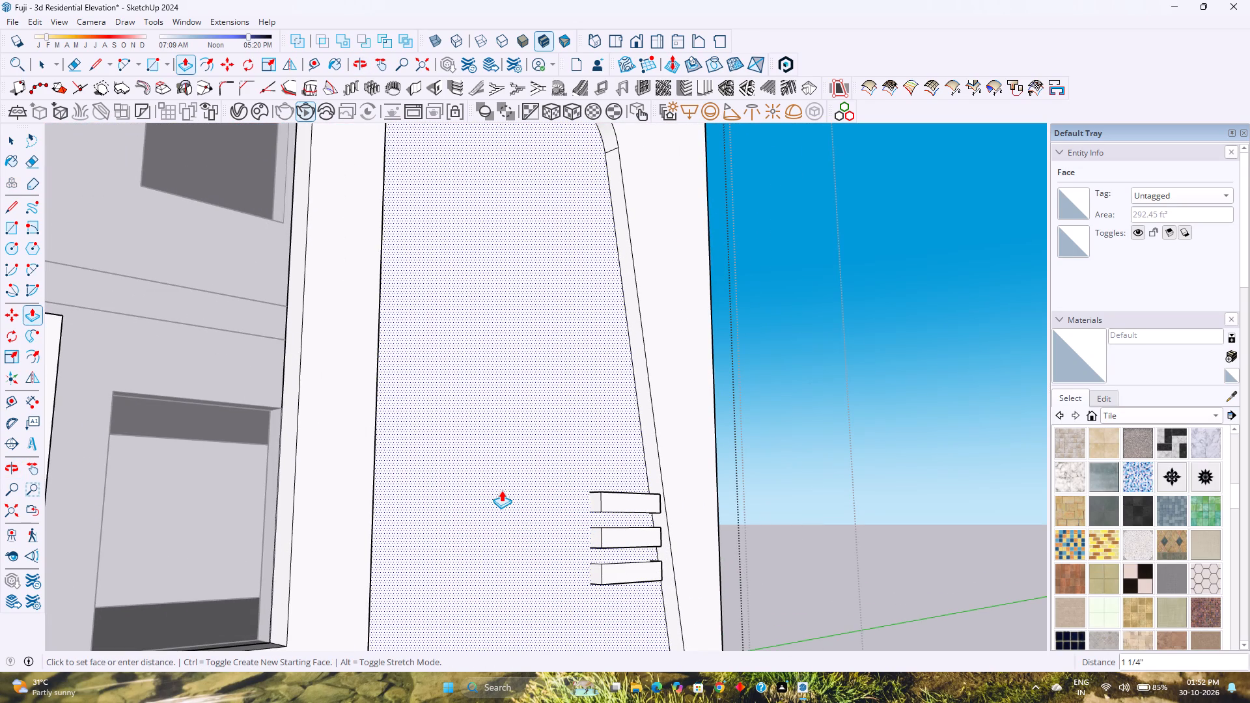
key("4")
key("Return")
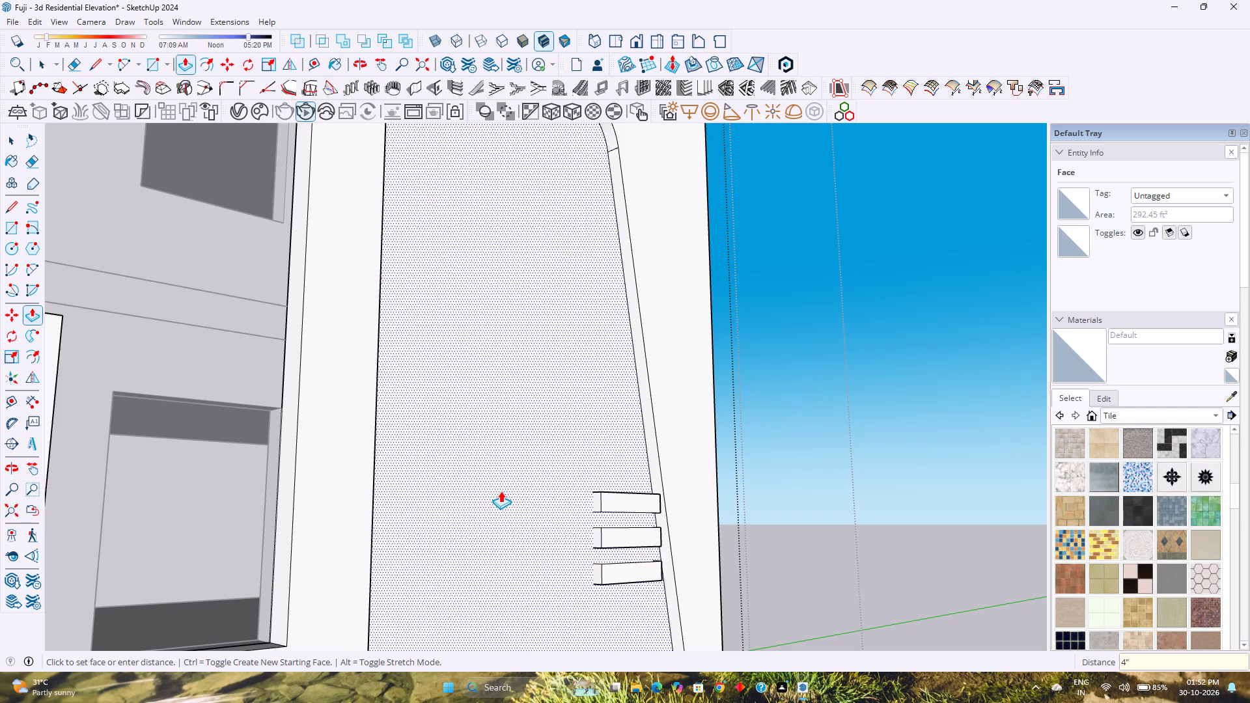
Move the three small horizontal bars on the tall panel outward 4" together.
key("space")
scroll(611, 559, "up", 3)
left_click(618, 494)
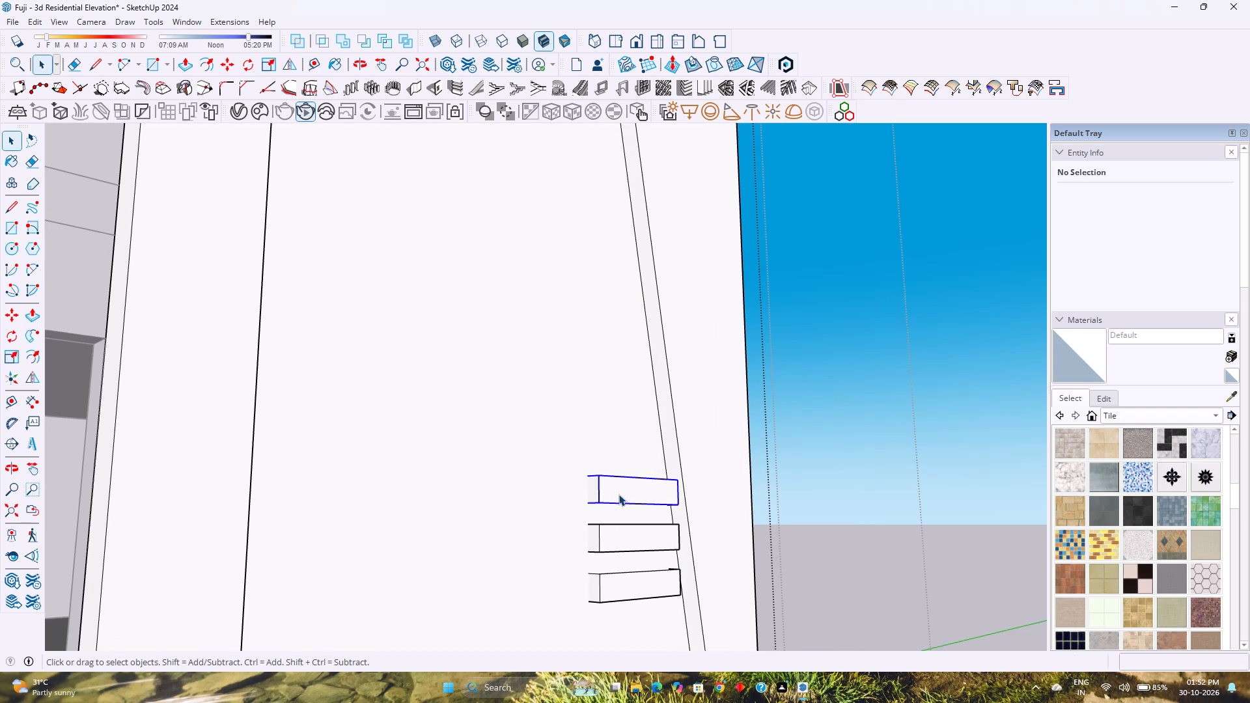
left_click(609, 538, "ctrl")
left_click(612, 578, "ctrl")
key("m")
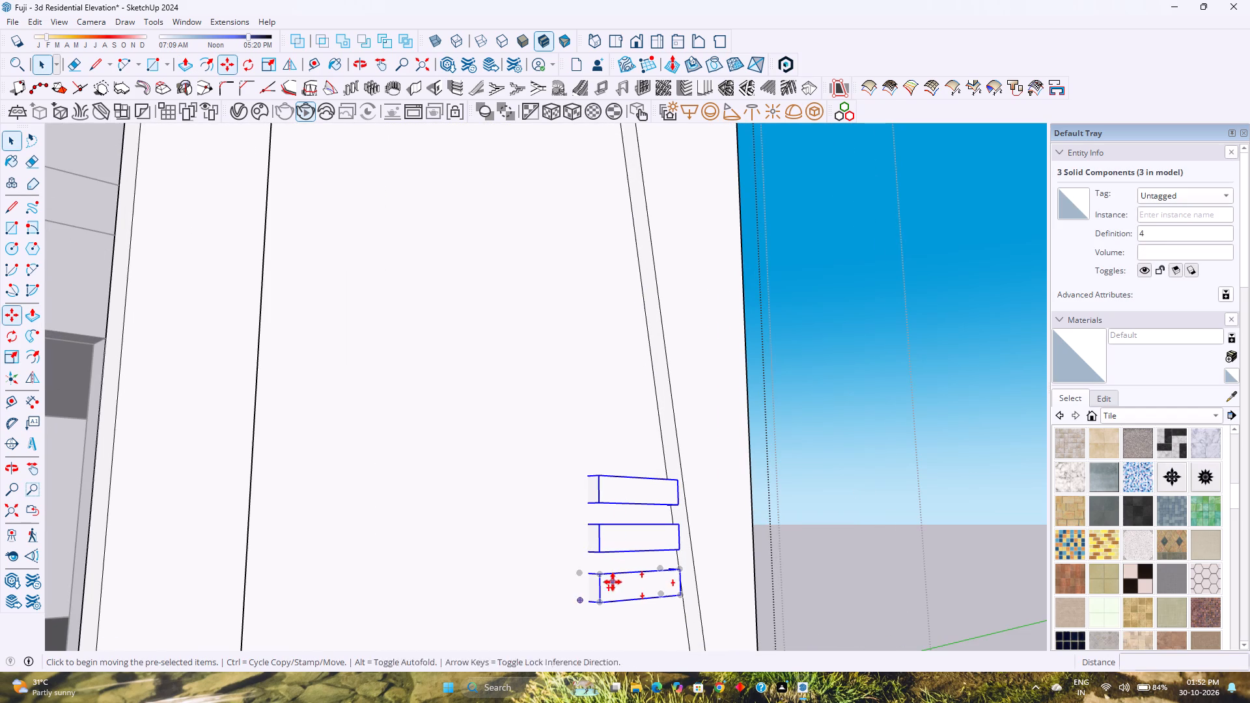
left_click(578, 476)
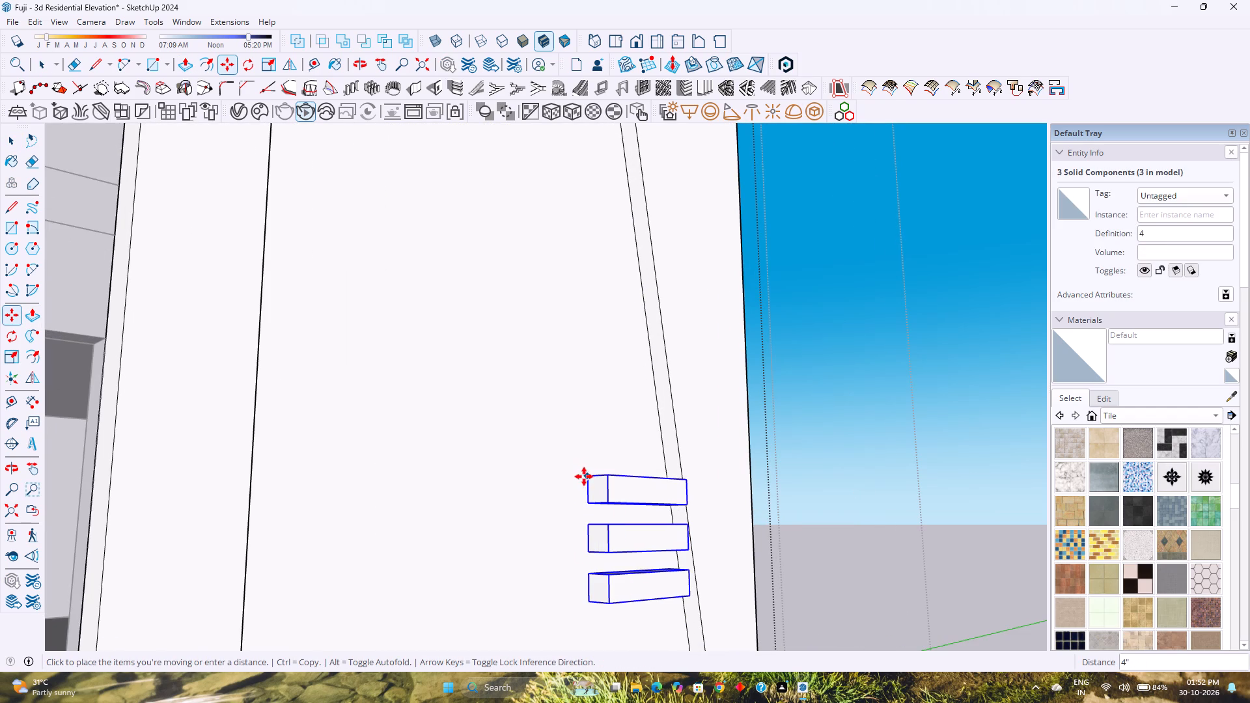
left_click(590, 477)
key("space")
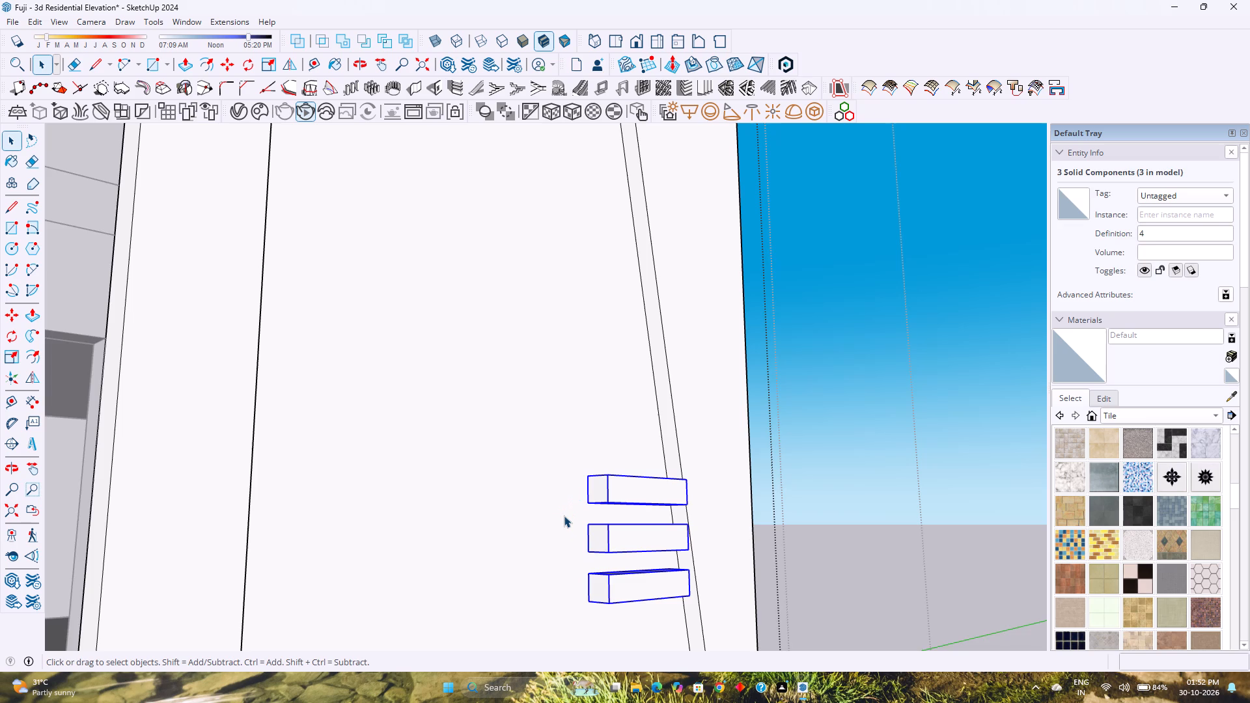
key("Escape")
Examine the whole elevation from below, above and the front, including the window frame, tall panel and bars.
scroll(574, 516, "down", 4)
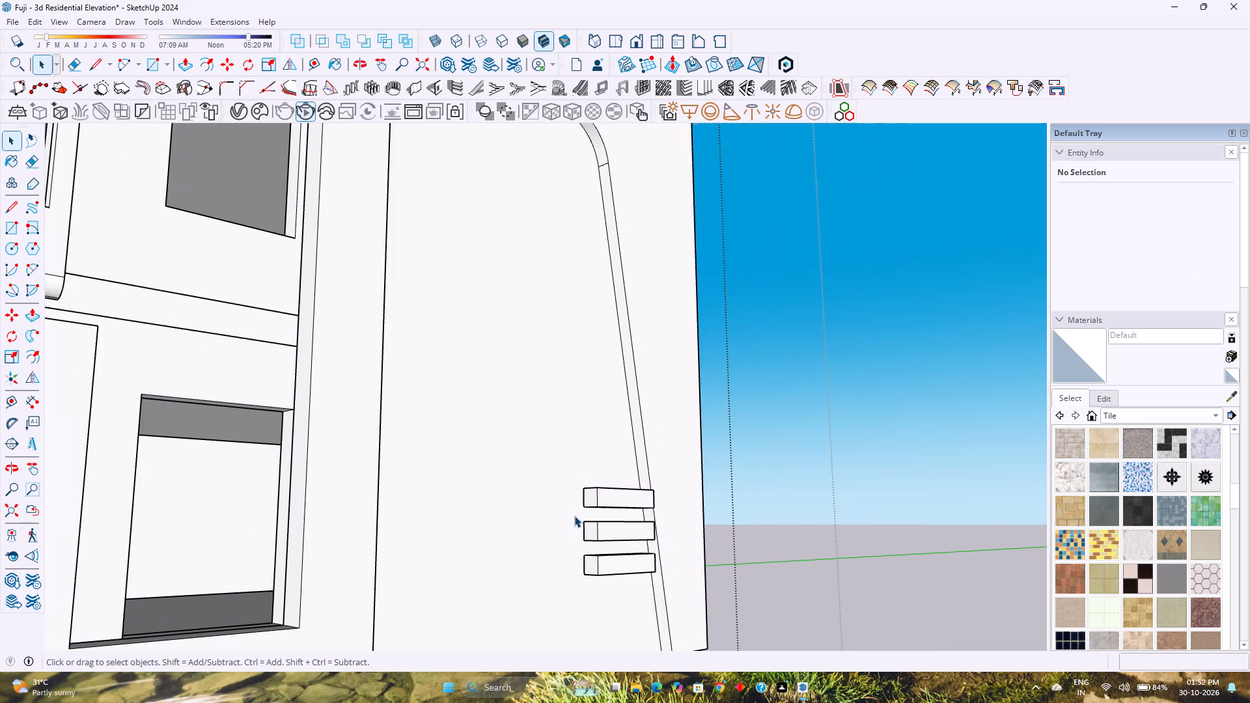
scroll(574, 516, "down", 5)
middle_click_drag(512, 571, 579, 495)
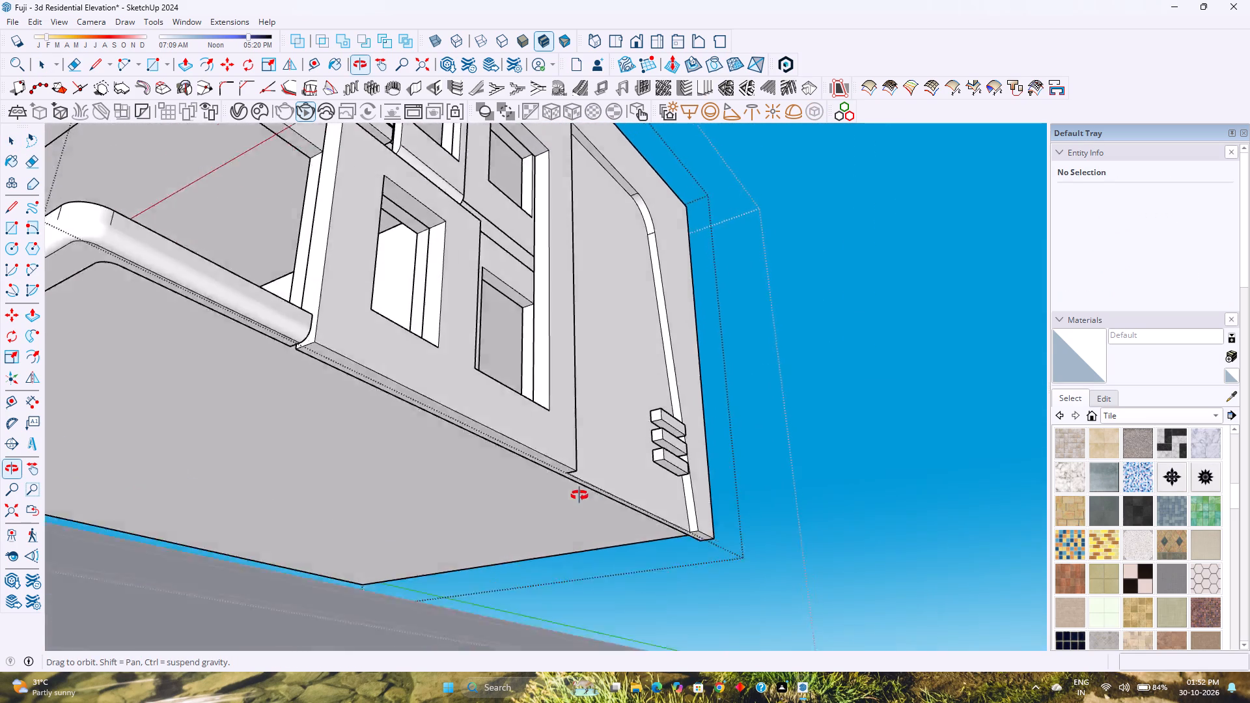
middle_click_drag(579, 495, 568, 529)
middle_click(568, 529)
scroll(568, 529, "down", 3)
middle_click_drag(563, 531, 443, 596)
middle_click(443, 596)
middle_click_drag(428, 591, 534, 545, "shift")
middle_click(540, 544, "shift")
middle_click_drag(574, 534, 567, 541)
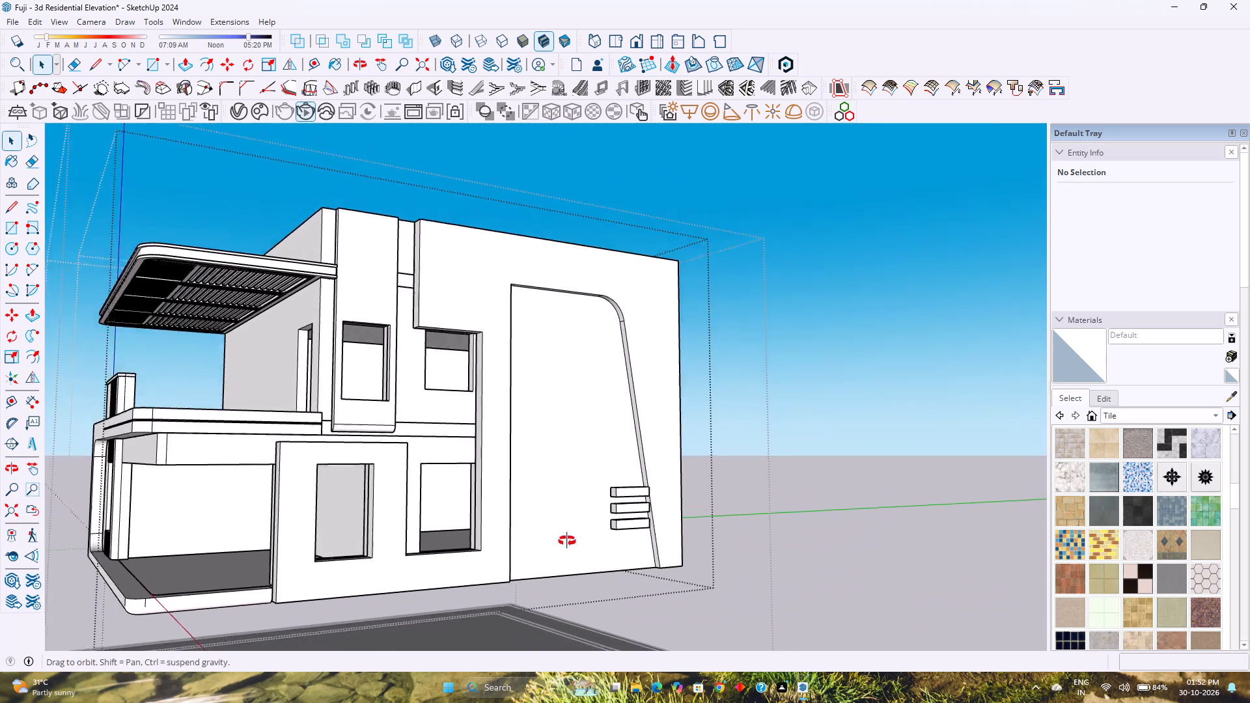
middle_click_drag(567, 541, 528, 592)
middle_click(528, 592)
middle_click_drag(492, 508, 680, 549)
middle_click(680, 549)
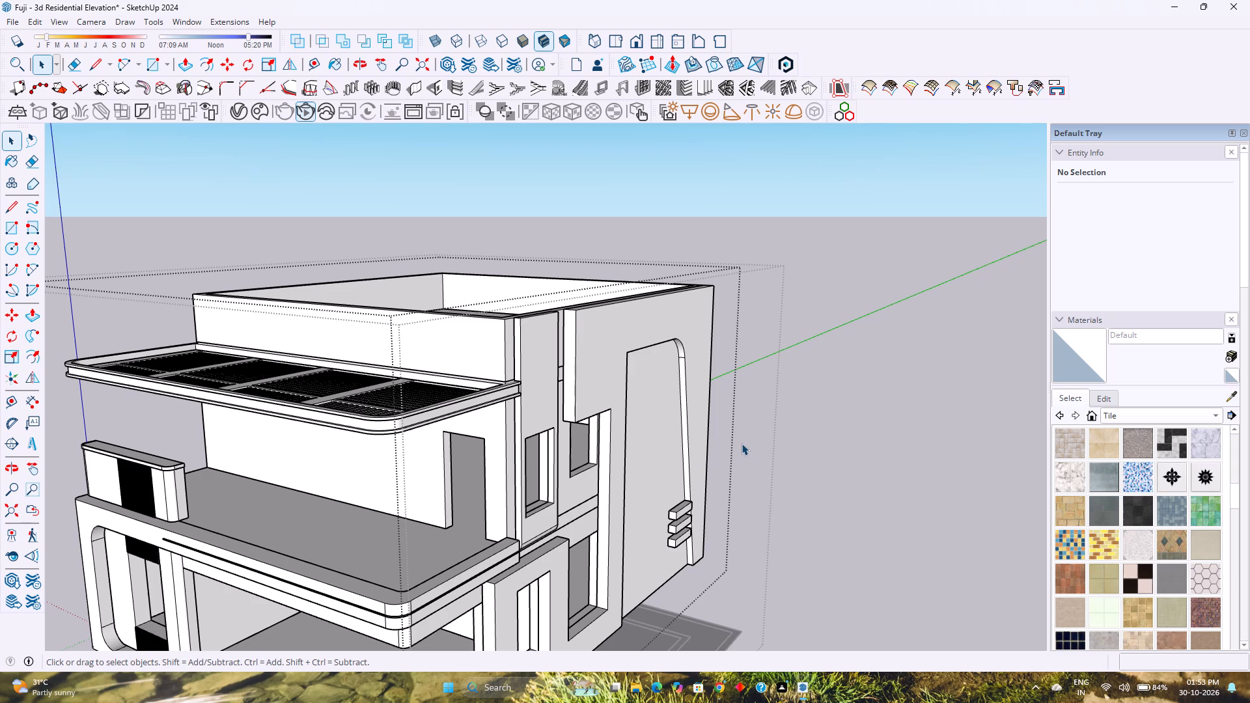
scroll(741, 444, "down", 3)
scroll(738, 446, "up", 3)
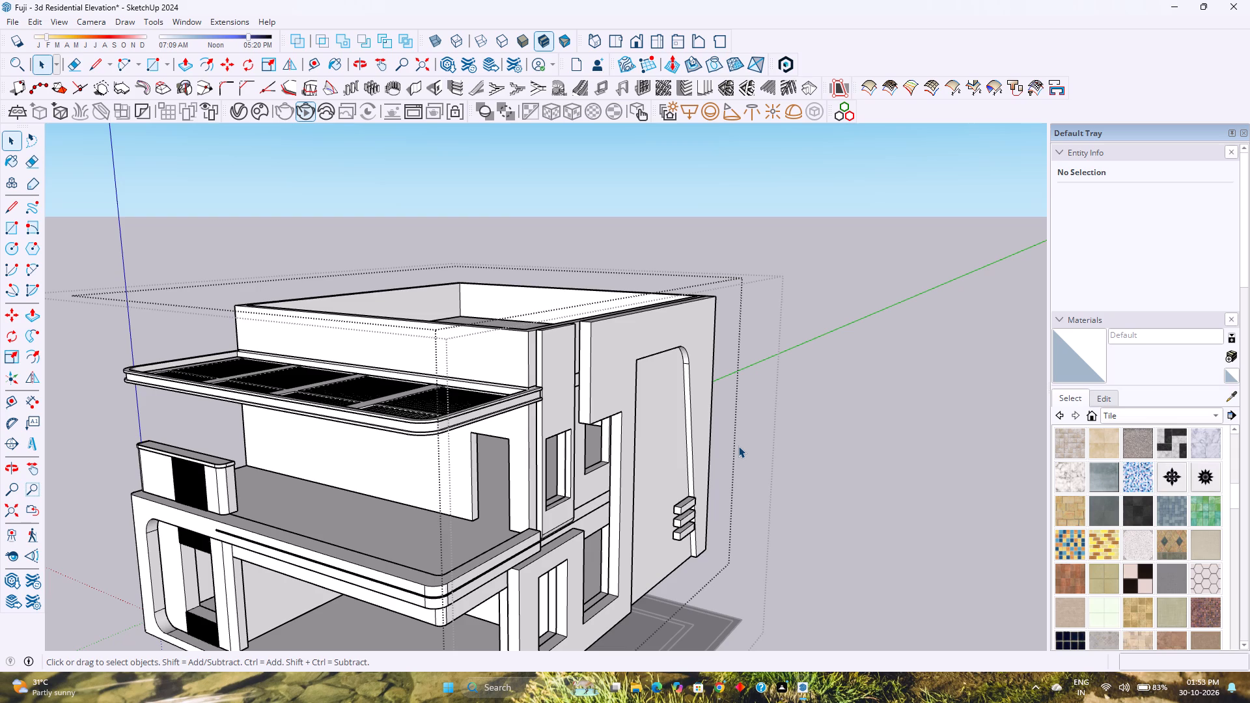
scroll(739, 436, "down", 2)
scroll(739, 436, "up", 3)
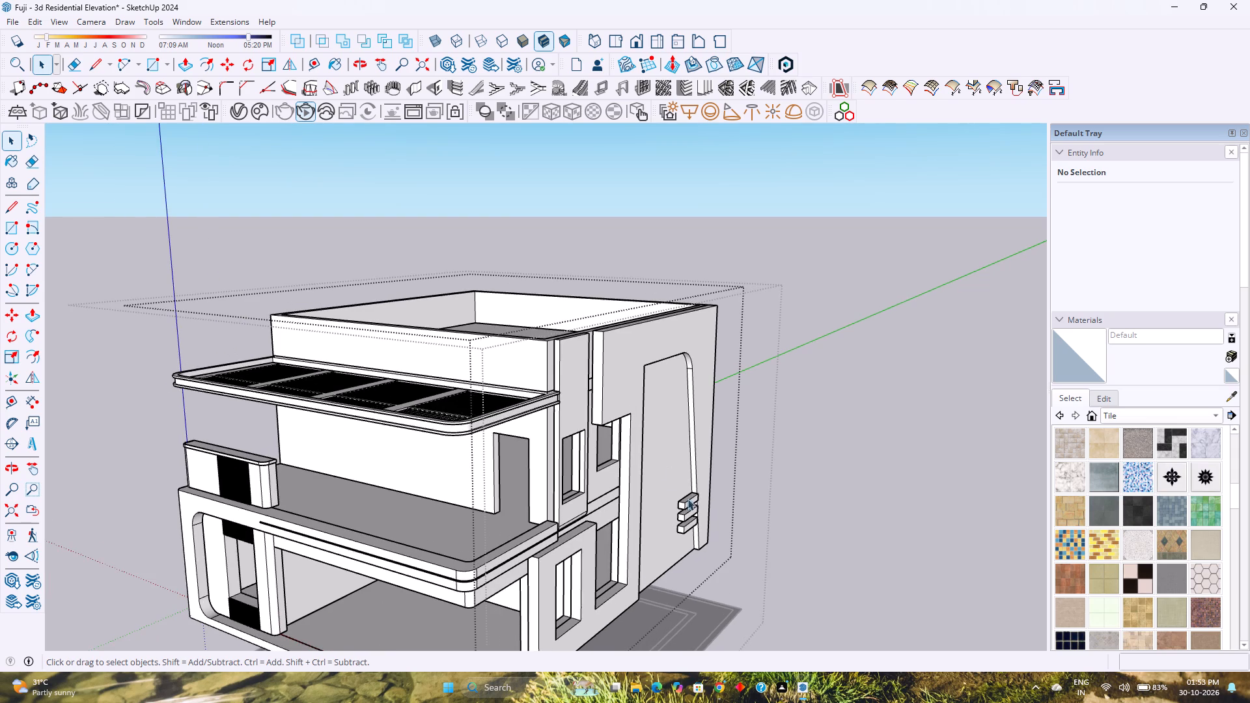
scroll(694, 508, "up", 4)
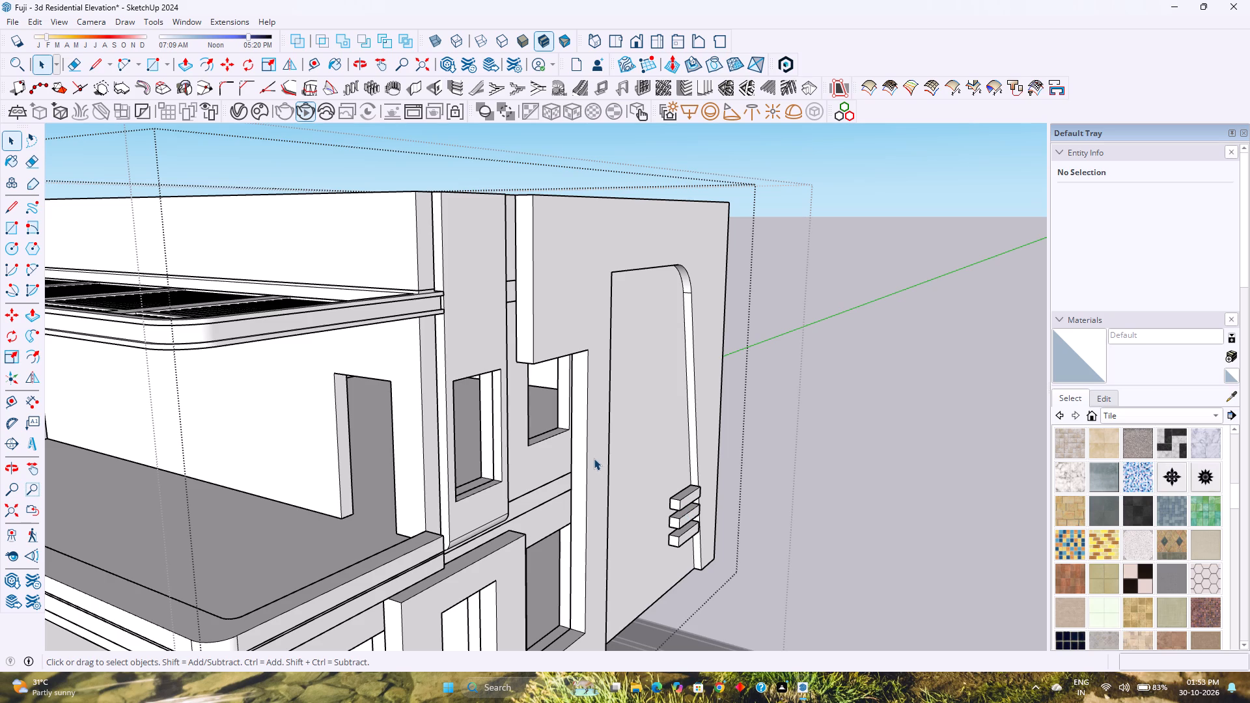
middle_click_drag(593, 460, 602, 429, "shift")
middle_click(604, 427, "shift")
scroll(542, 454, "down", 4)
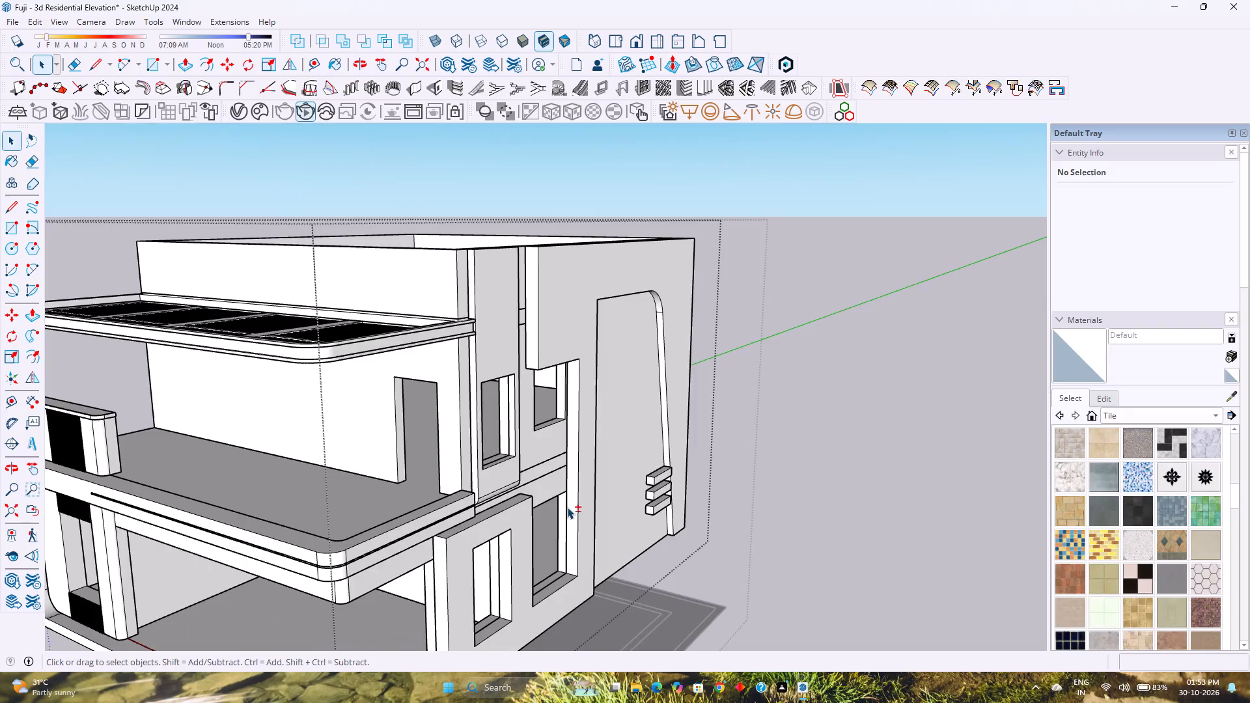
middle_click_drag(566, 507, 572, 447, "shift")
middle_click(573, 447, "shift")
scroll(566, 456, "down", 4)
scroll(542, 504, "up", 1)
middle_click_drag(538, 504, 494, 463)
middle_click_drag(477, 463, 417, 497)
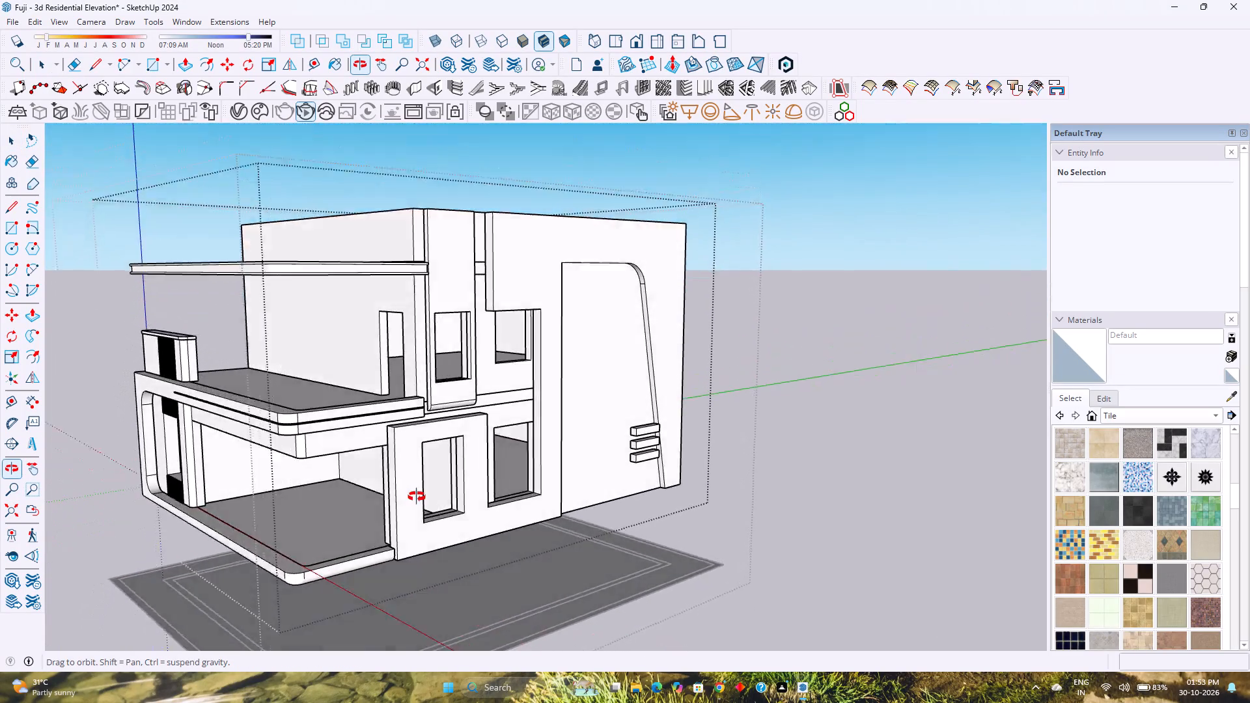
middle_click_drag(417, 497, 394, 514)
scroll(430, 497, "up", 4)
middle_click_drag(477, 507, 382, 501)
middle_click(346, 512)
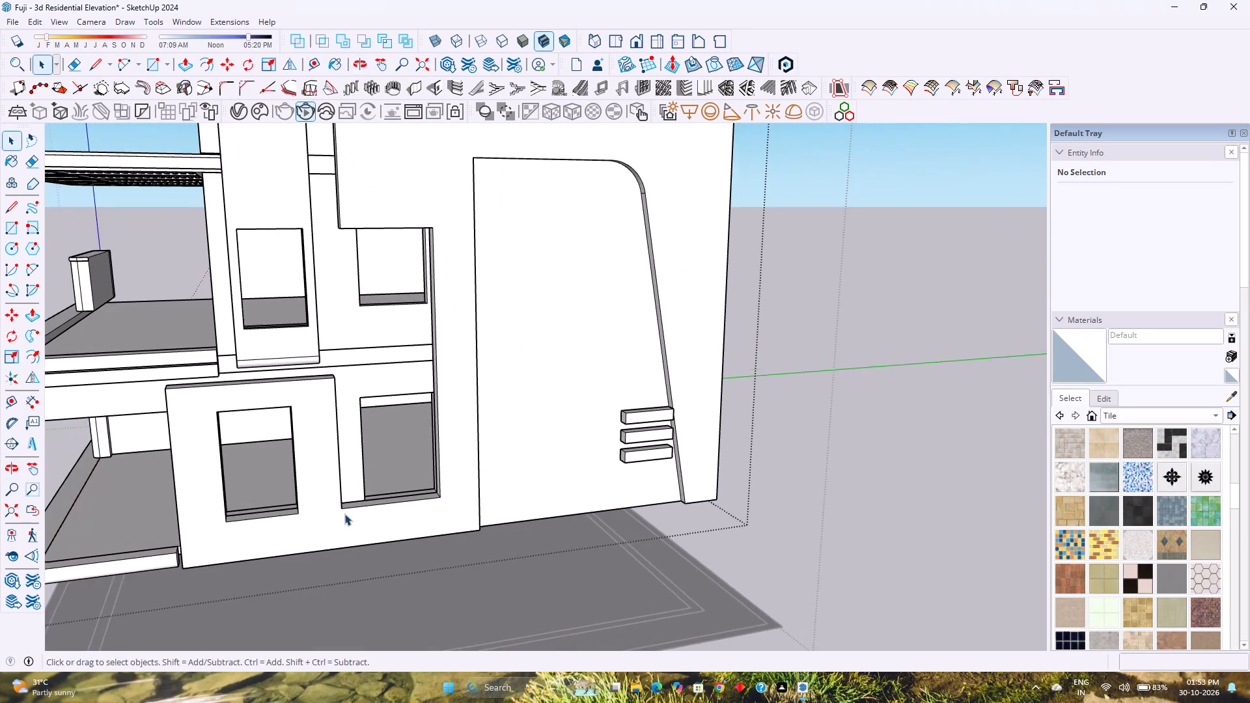
middle_click_drag(344, 514, 477, 545, "shift")
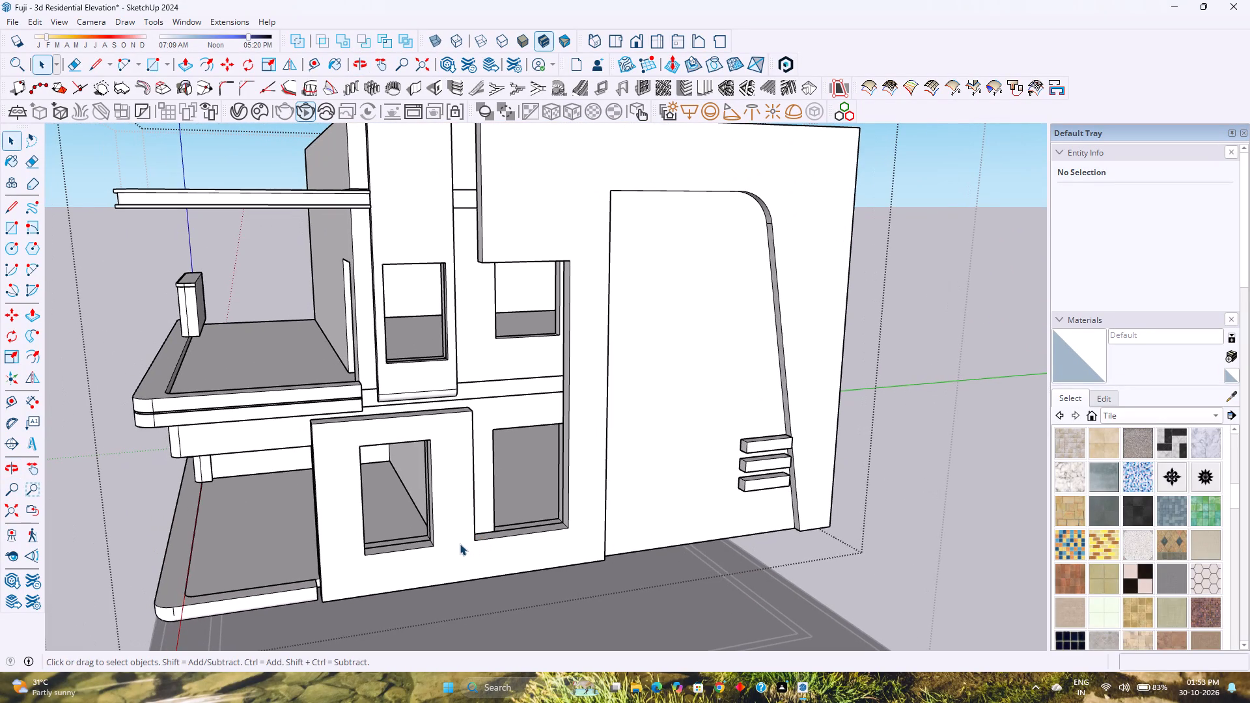
Open the window frame group and place a horizontal guide 2' above the bottom edge of its front face.
double_click(455, 558)
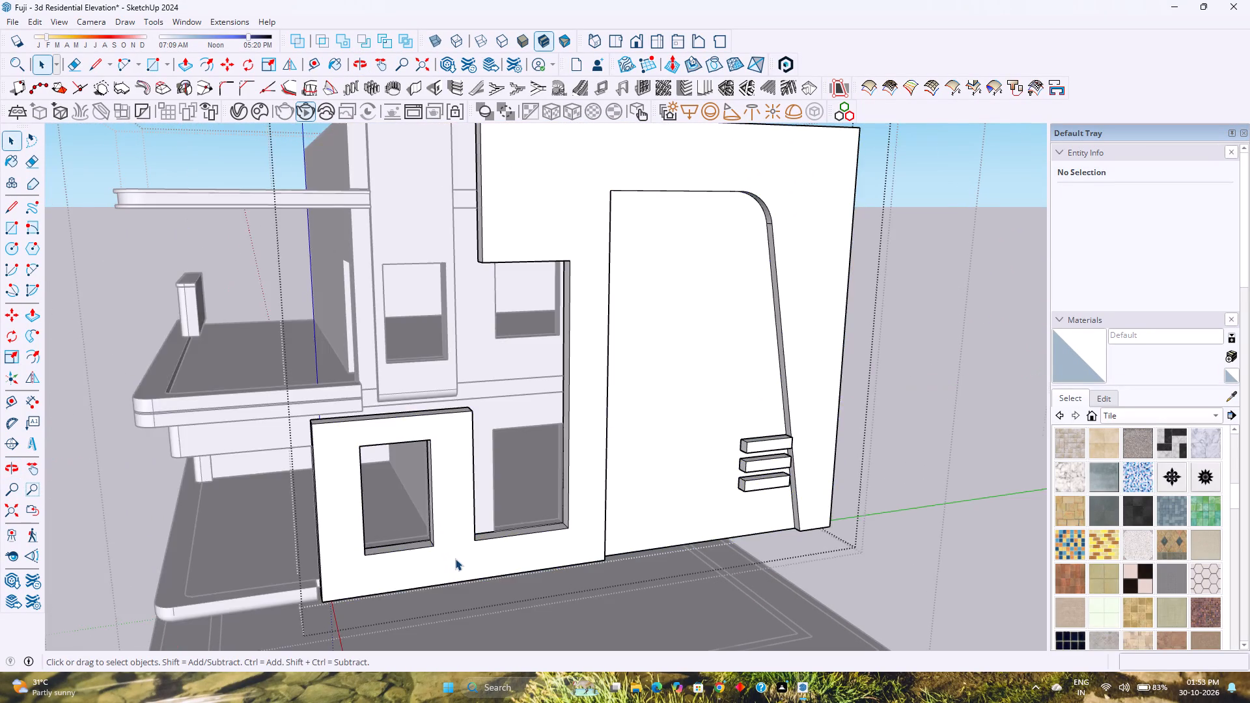
scroll(455, 558, "up", 4)
left_click(455, 558)
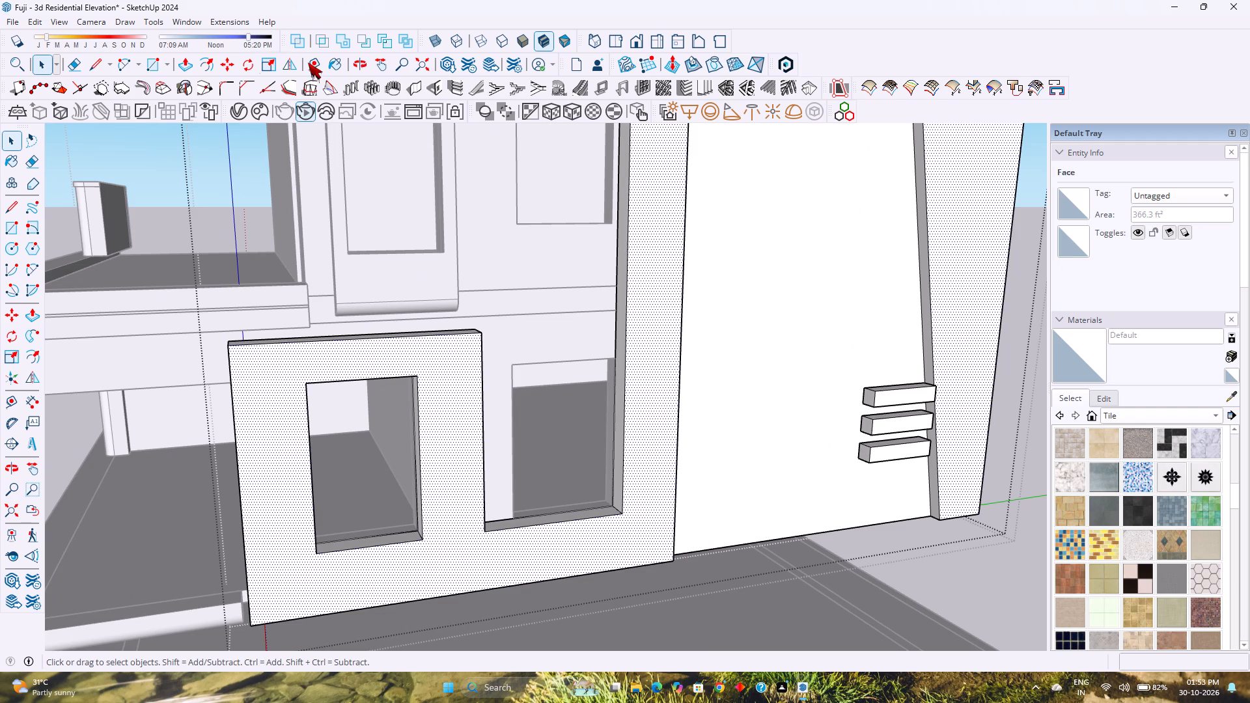
left_click(308, 62)
left_click(449, 596)
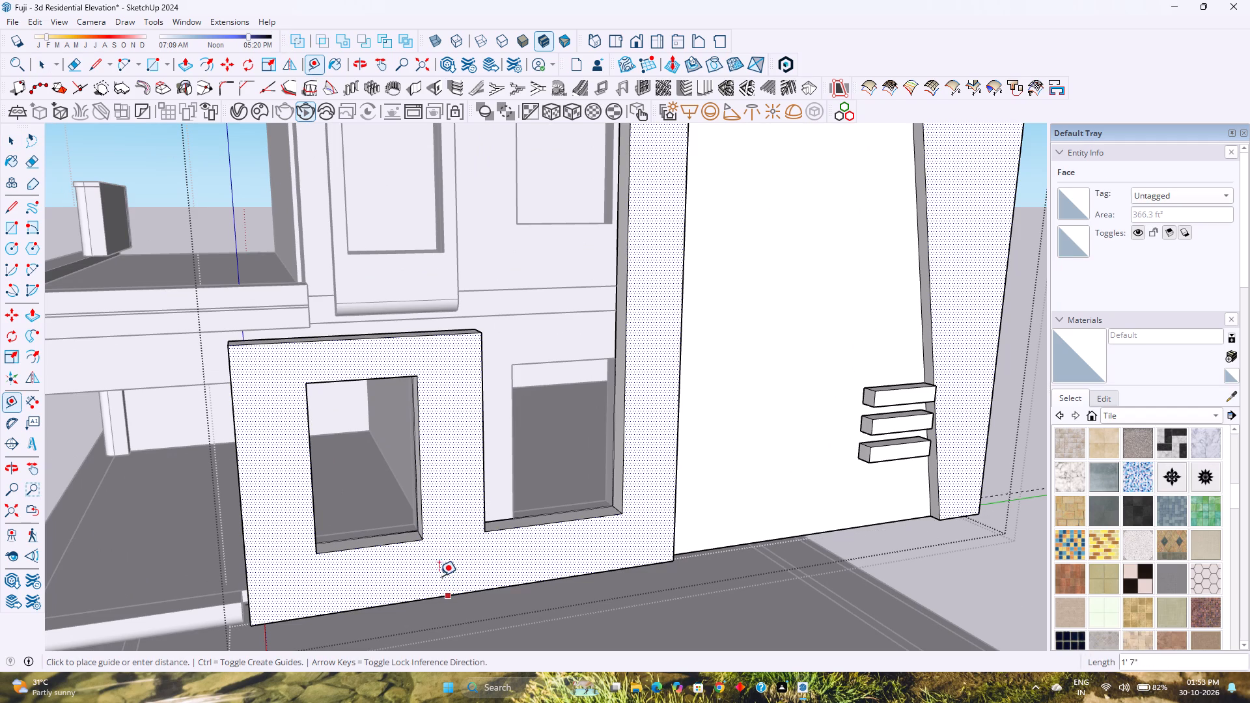
key("Up")
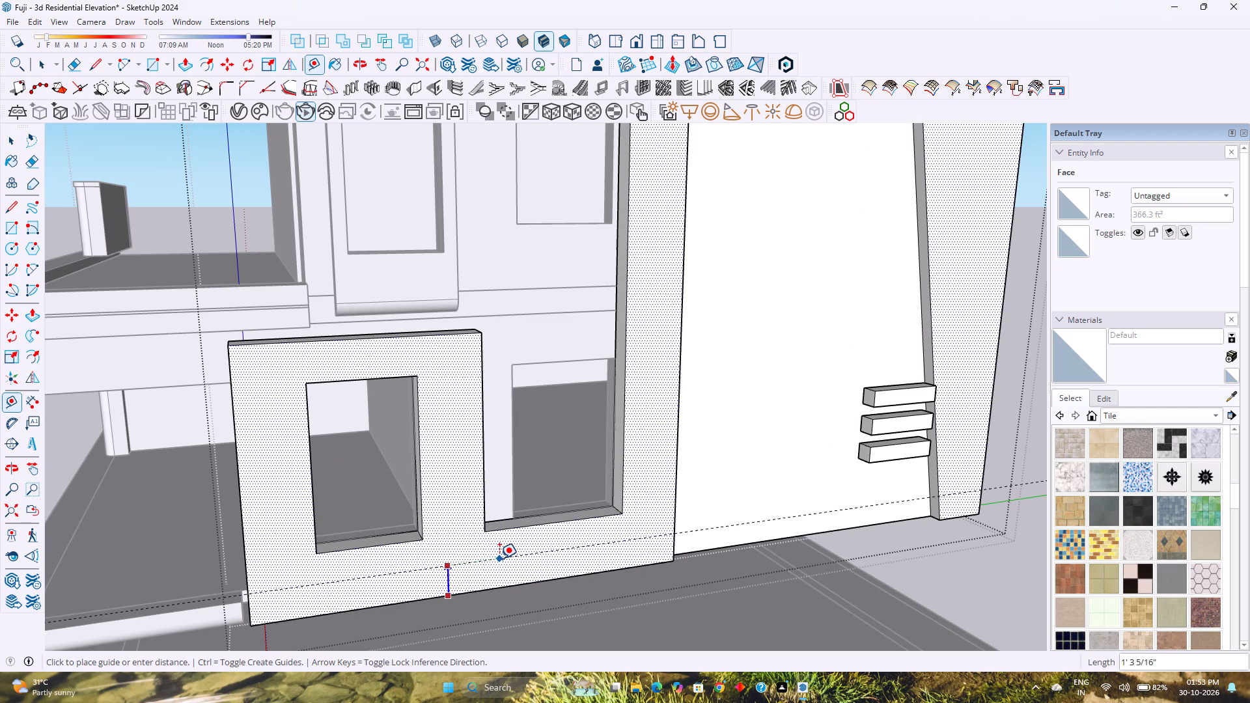
key("2")
key("apostrophe")
key("Return")
scroll(452, 547, "up", 7)
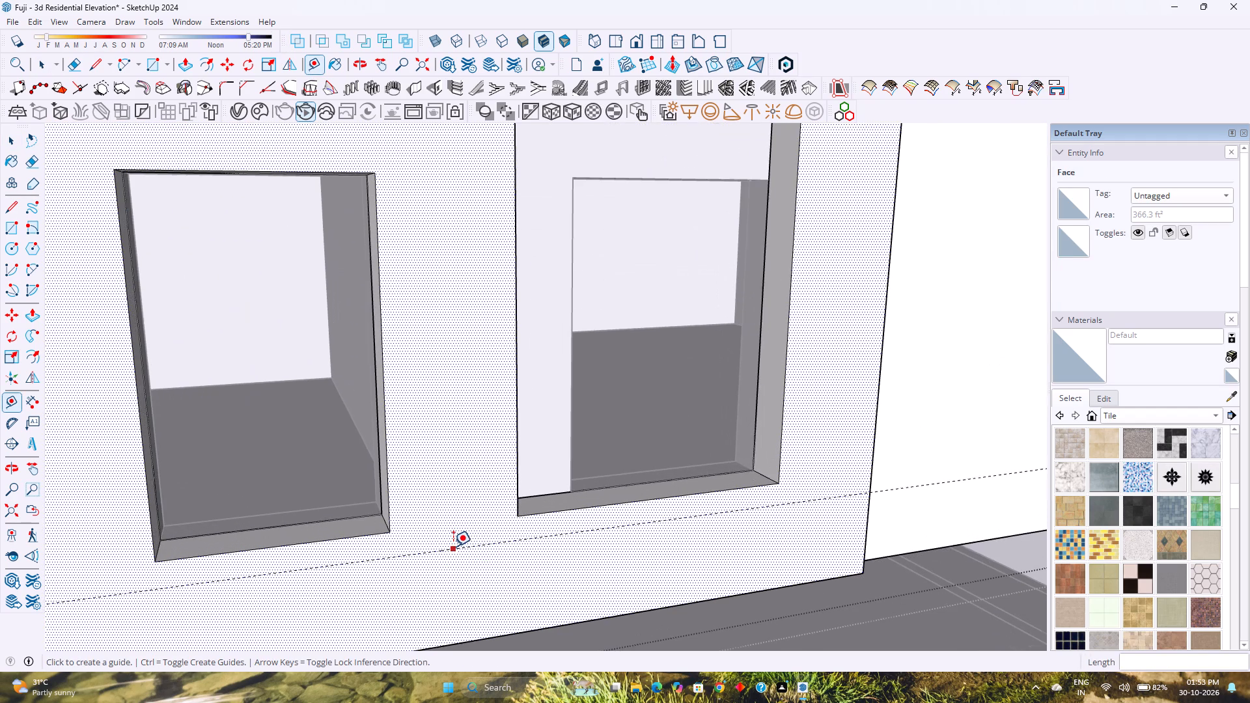
Place a second horizontal guide 1" above the lower guide on the window frame's front face.
left_click(453, 546)
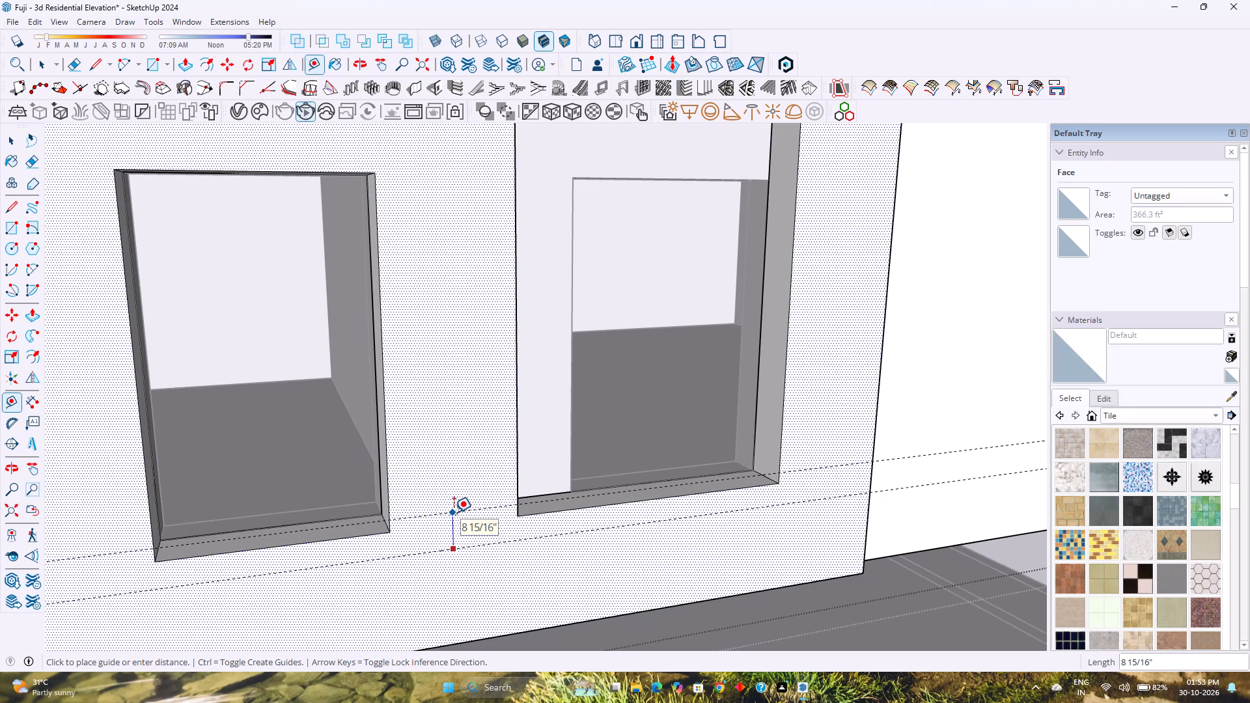
key("Up")
key("1")
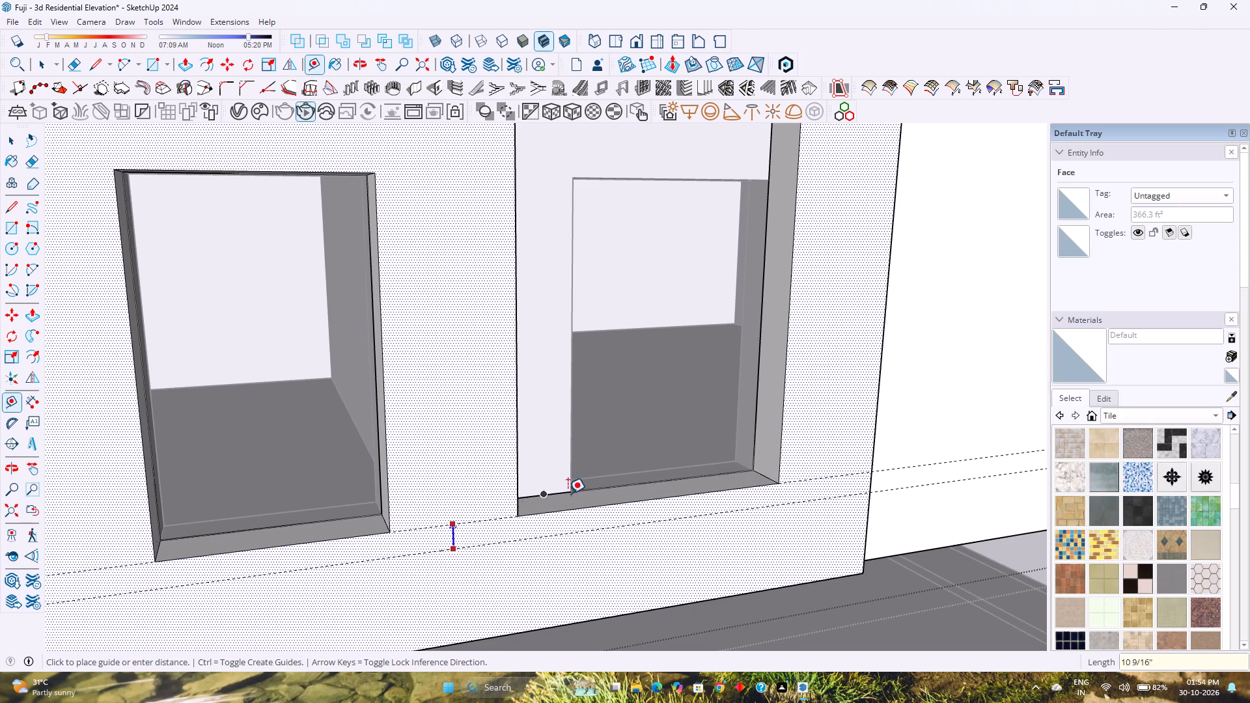
key("1")
key("Return")
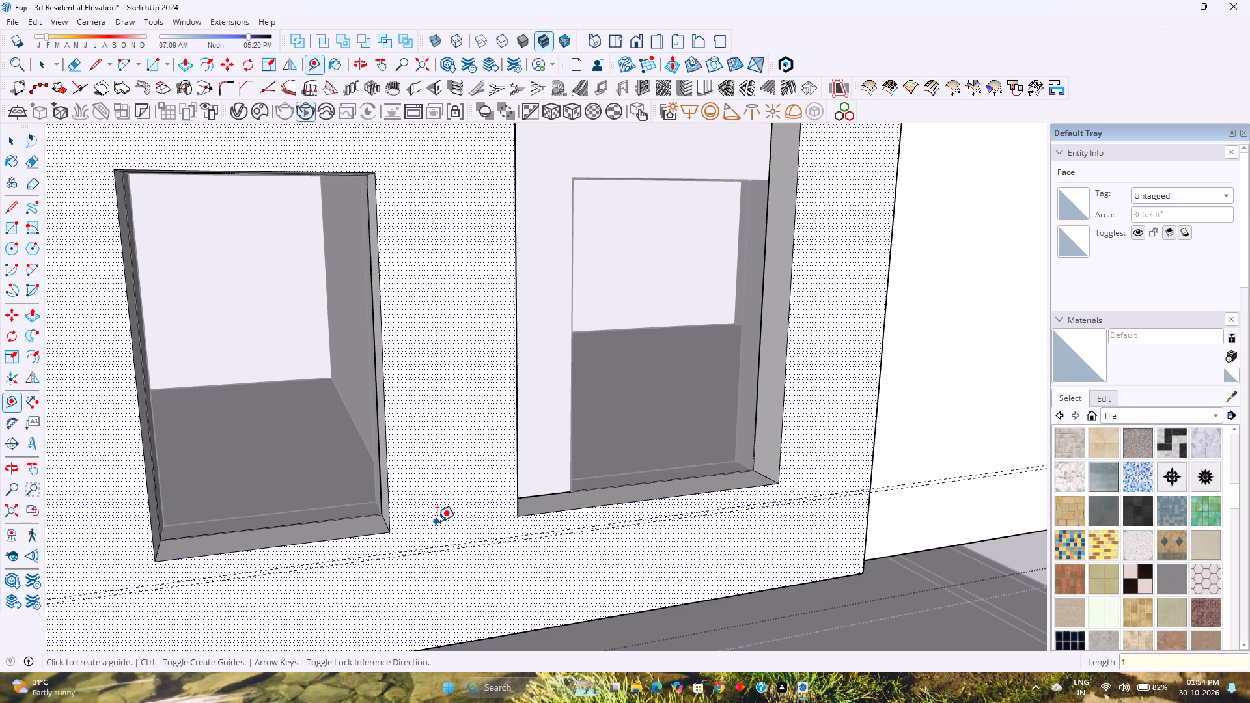
Place a vertical guide 2' in from the window frame's outer left edge and another 1" further in.
scroll(437, 521, "down", 5)
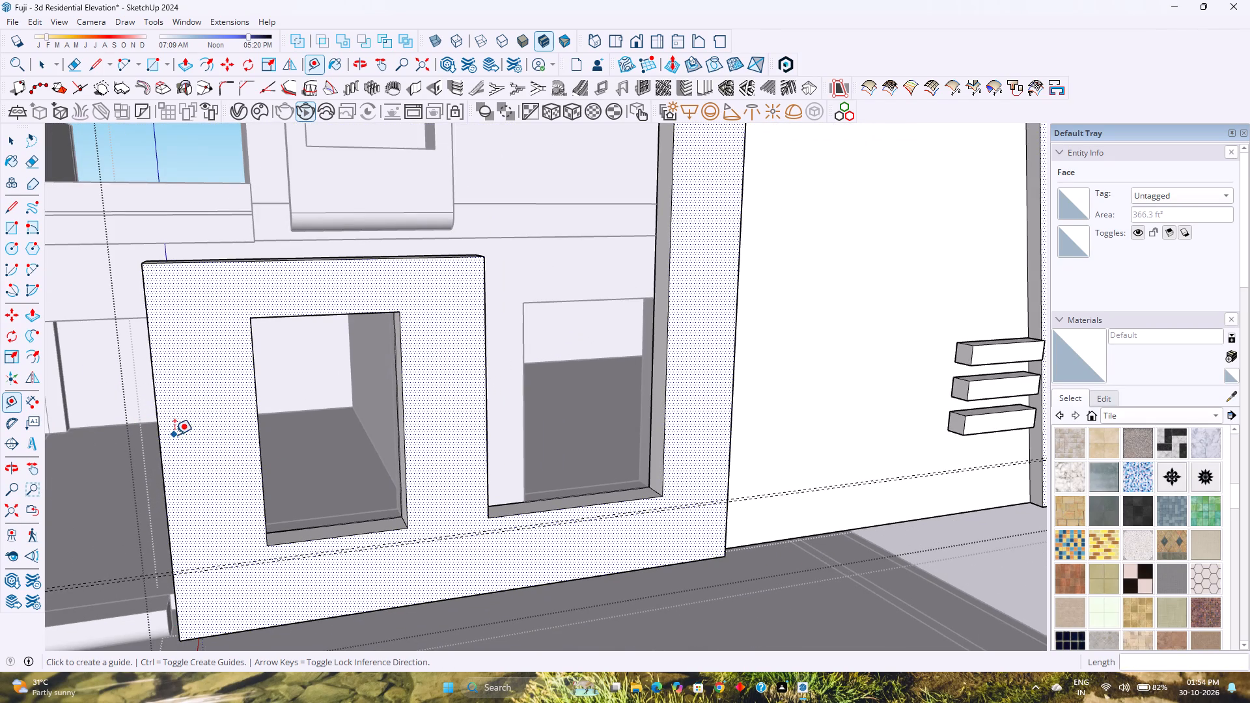
left_click(161, 440)
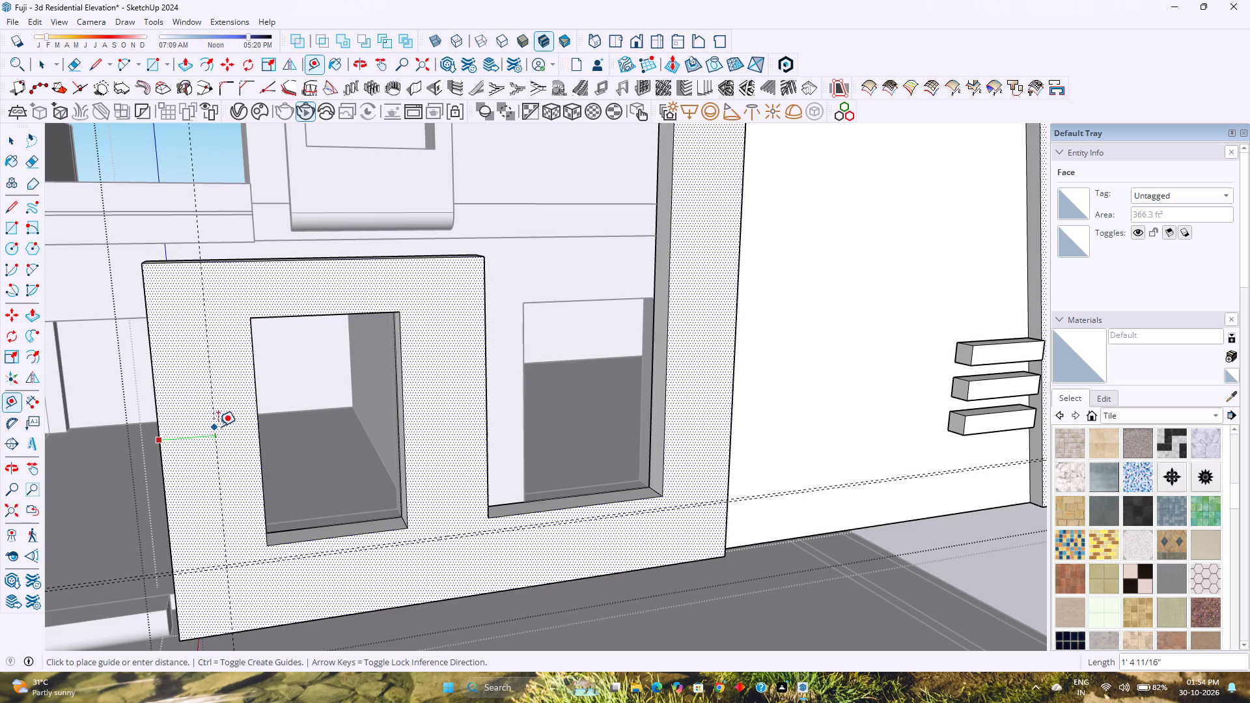
type("2'")
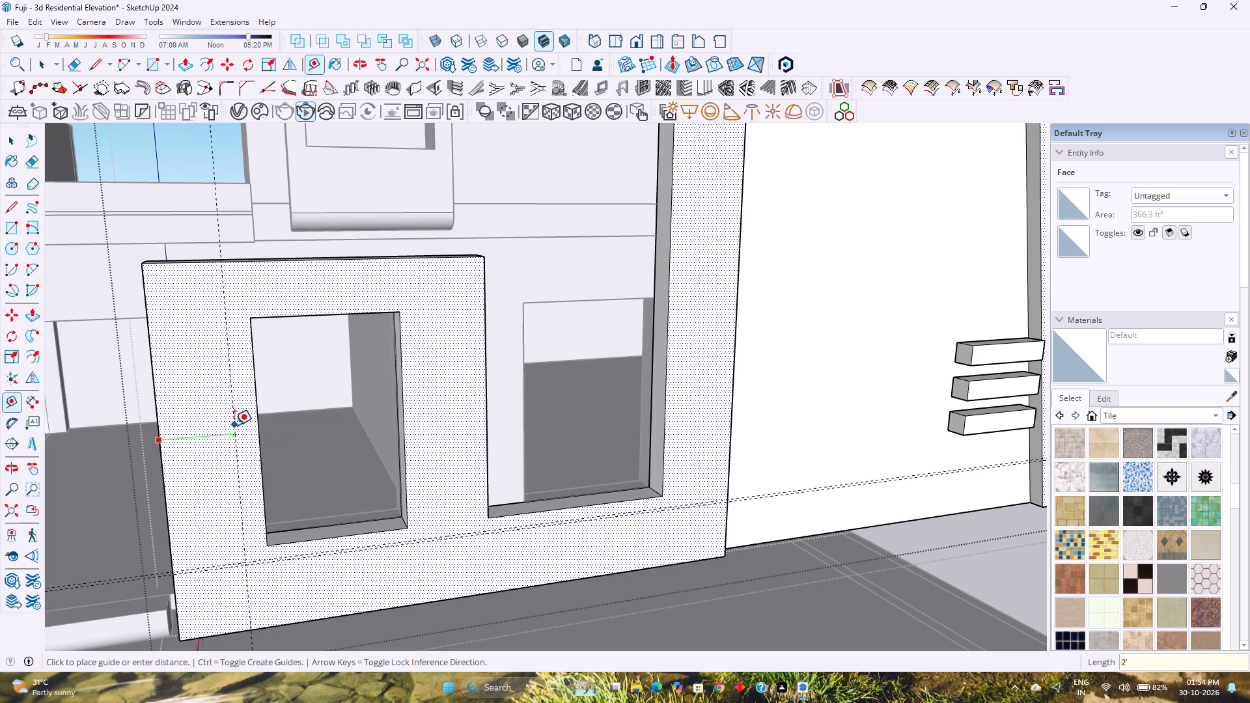
key("Return")
scroll(234, 413, "up", 3)
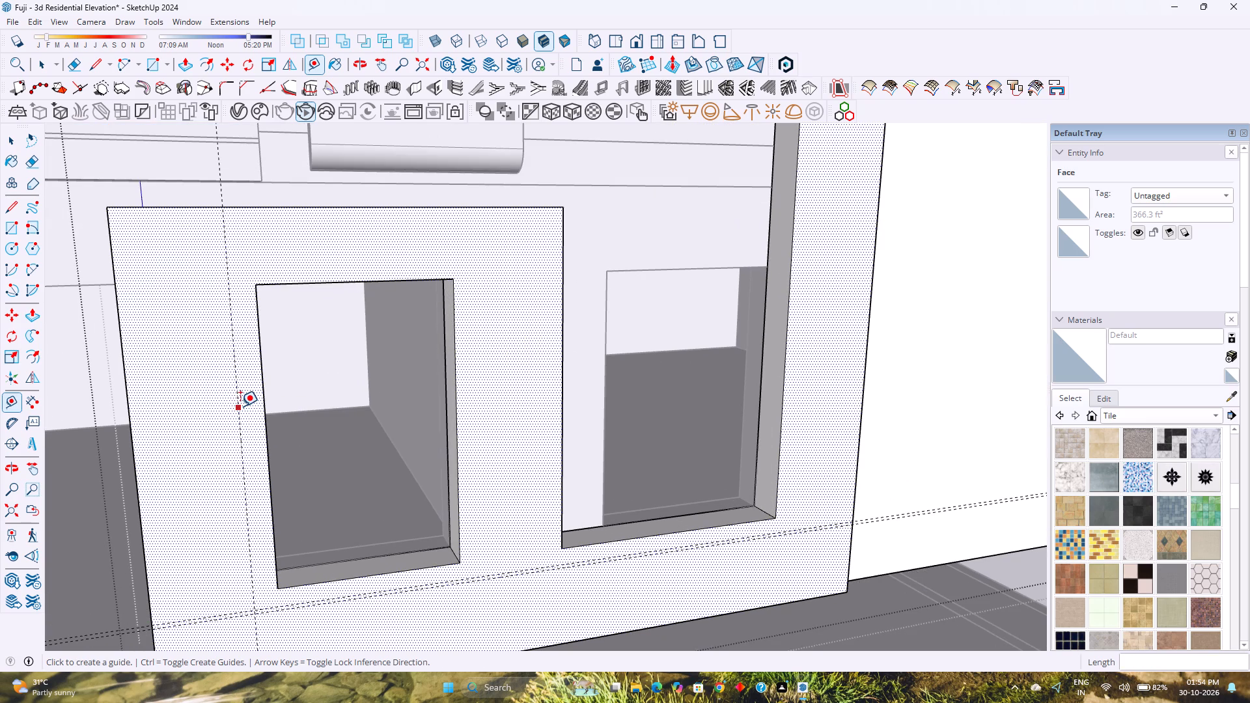
left_click(240, 406)
left_click(250, 403)
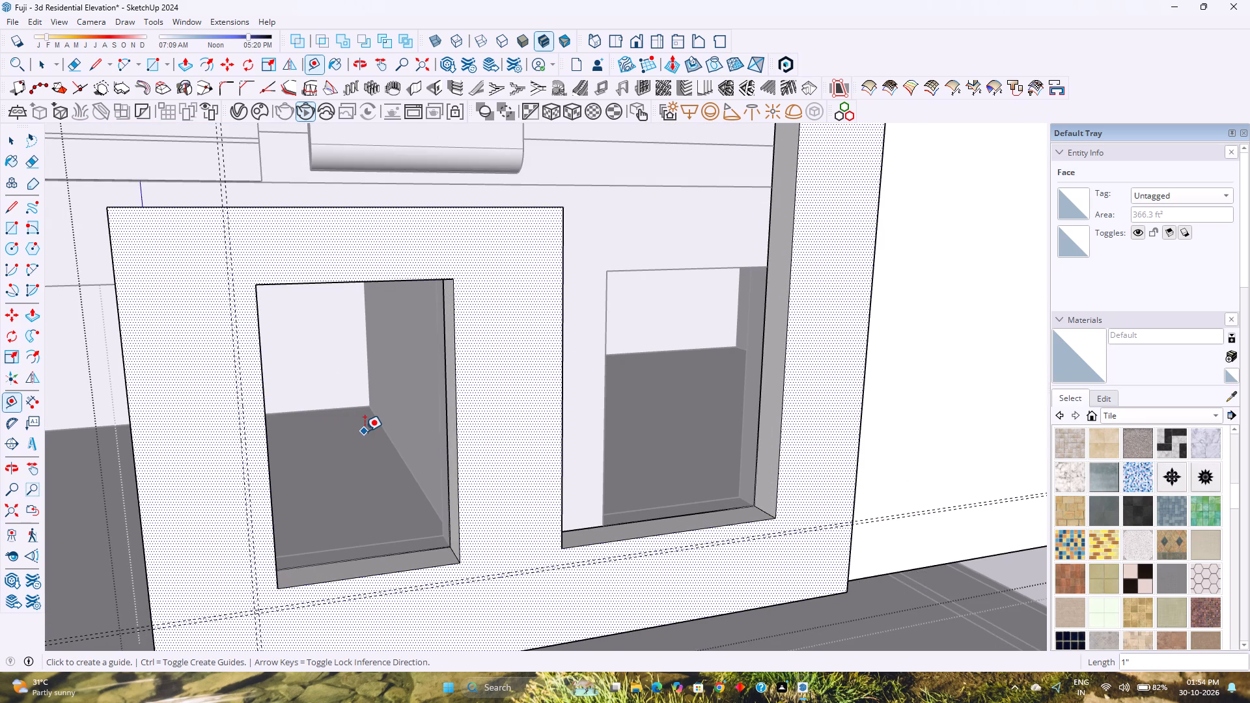
Add a horizontal guide 4' above the frame's lower guide pair and another 1" above it.
scroll(365, 431, "down", 1)
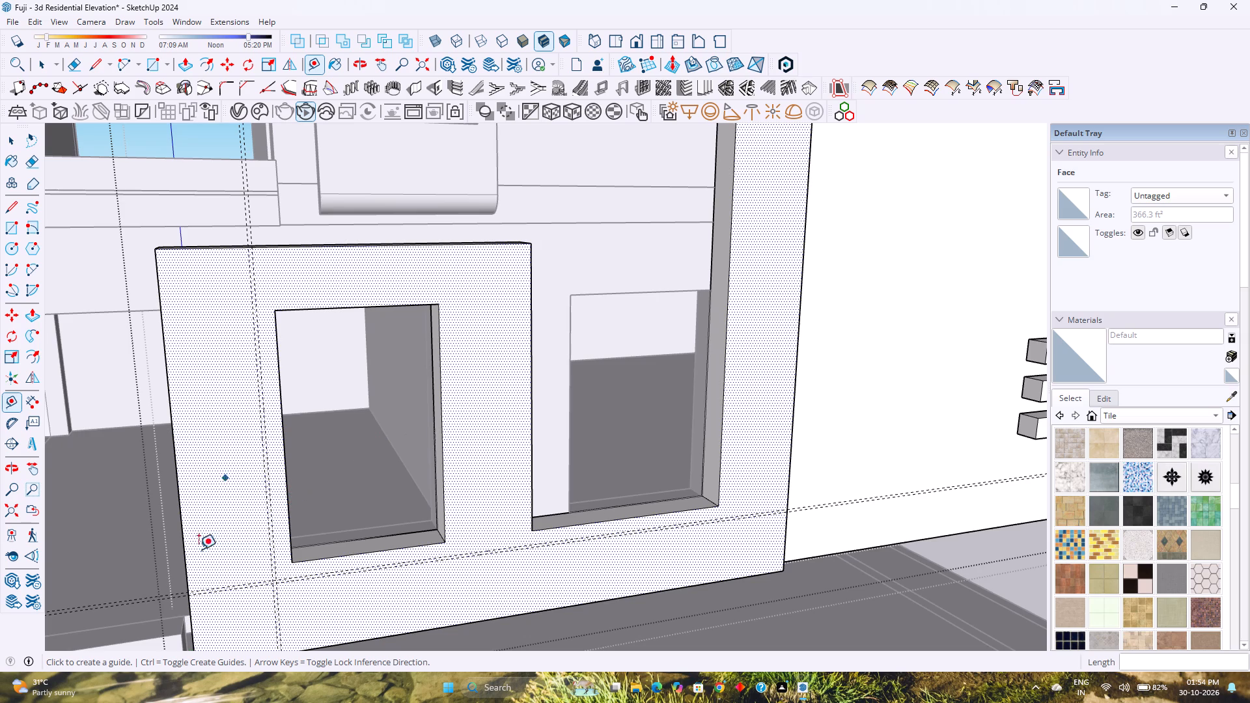
scroll(223, 579, "down", 1)
scroll(223, 579, "up", 4)
left_click(235, 587)
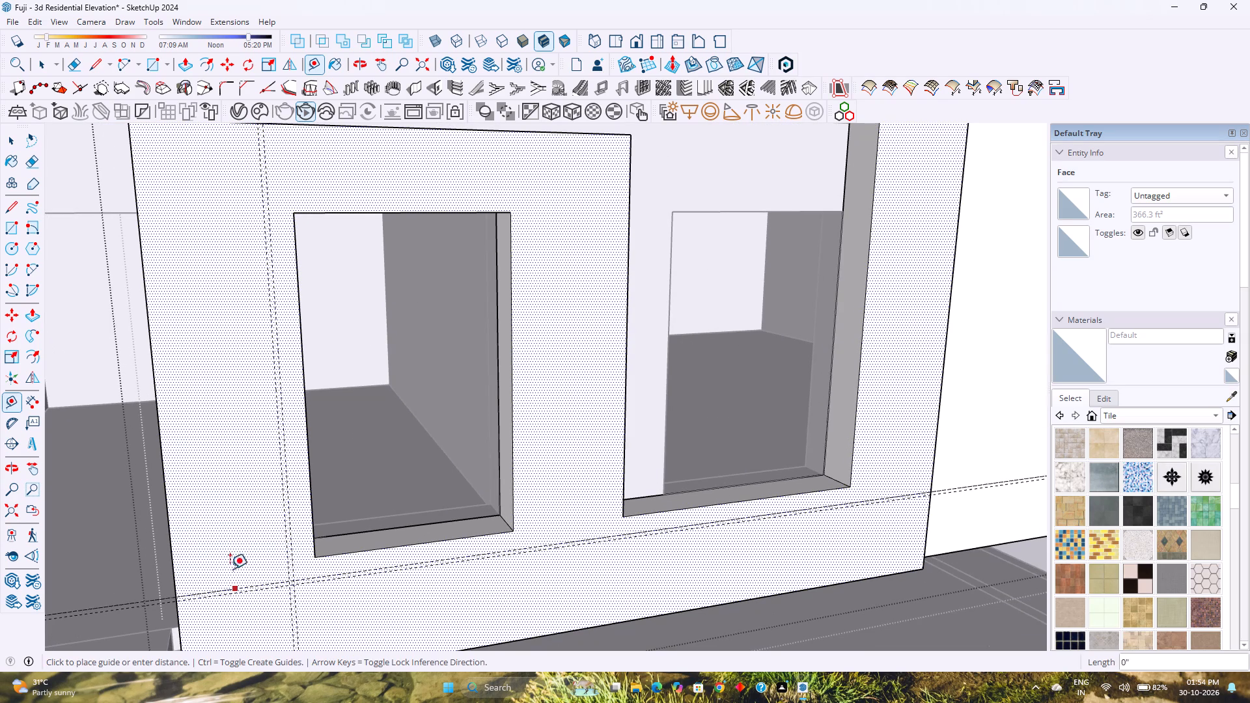
type("4'")
key("Return")
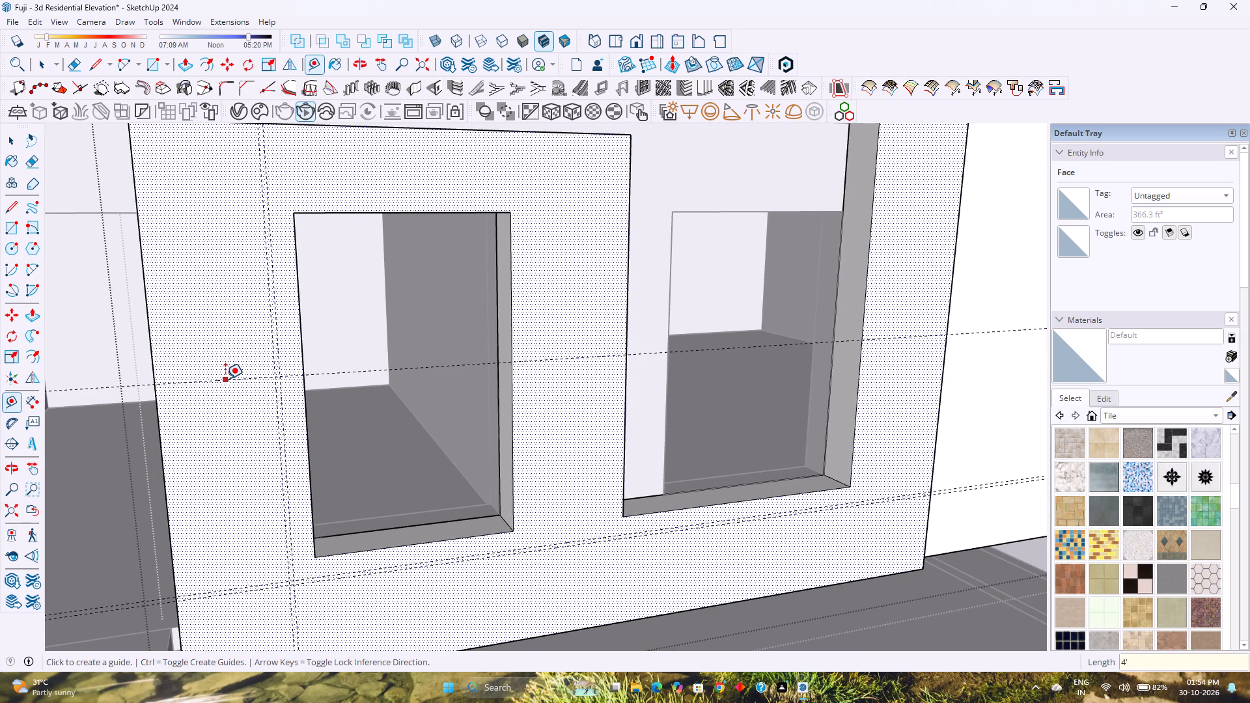
left_click(225, 379)
key("Up")
key("1")
key("Return")
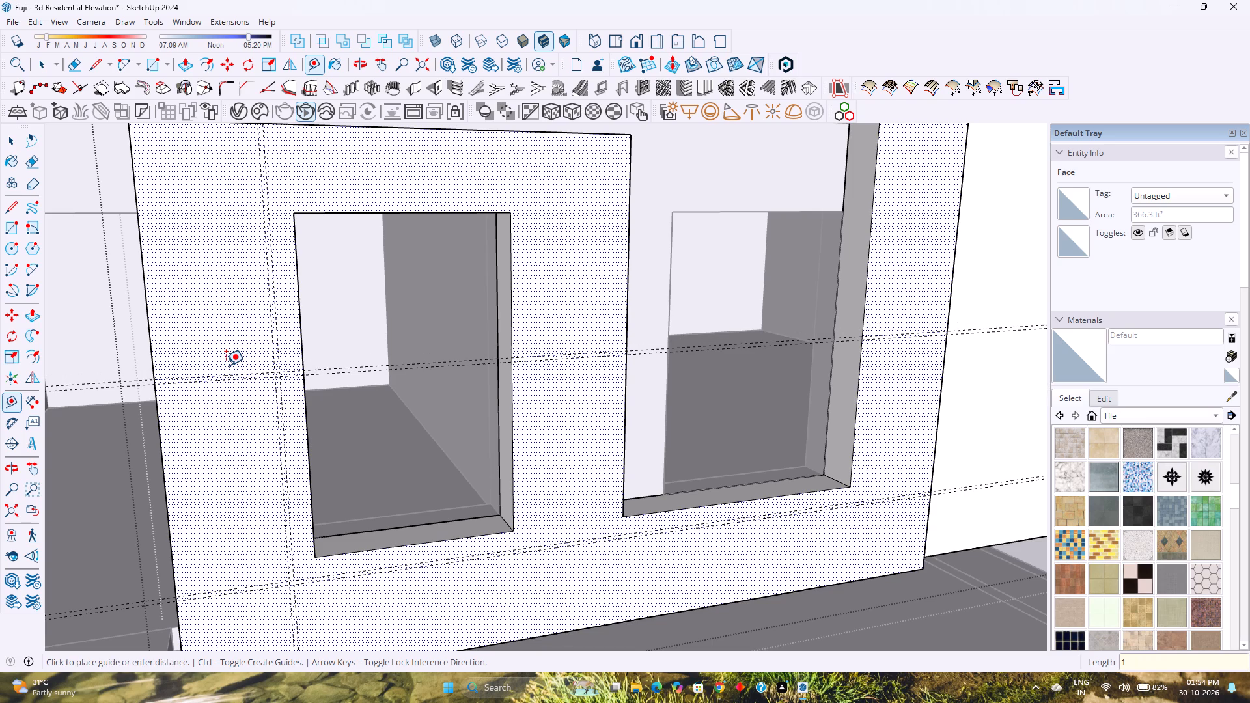
Add a horizontal guide 4' above the middle guide pair, near the frame's top edge, and another 1" above it.
left_click(210, 375)
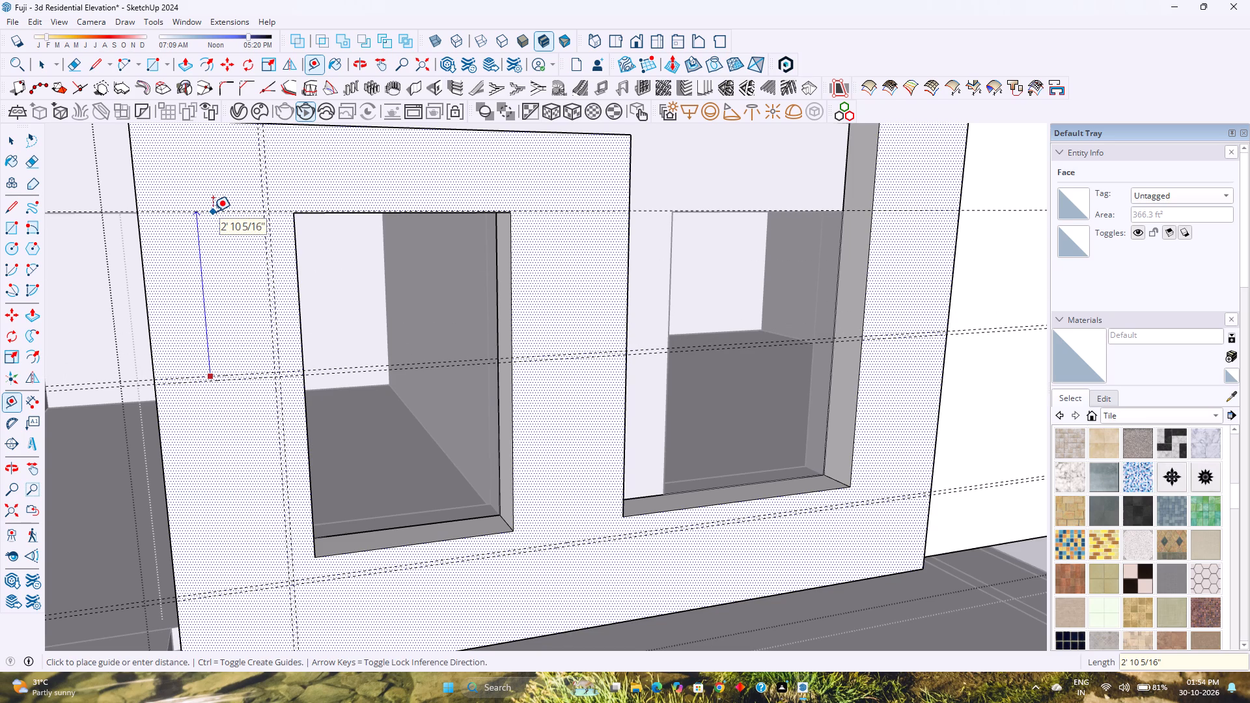
type("4'")
key("Return")
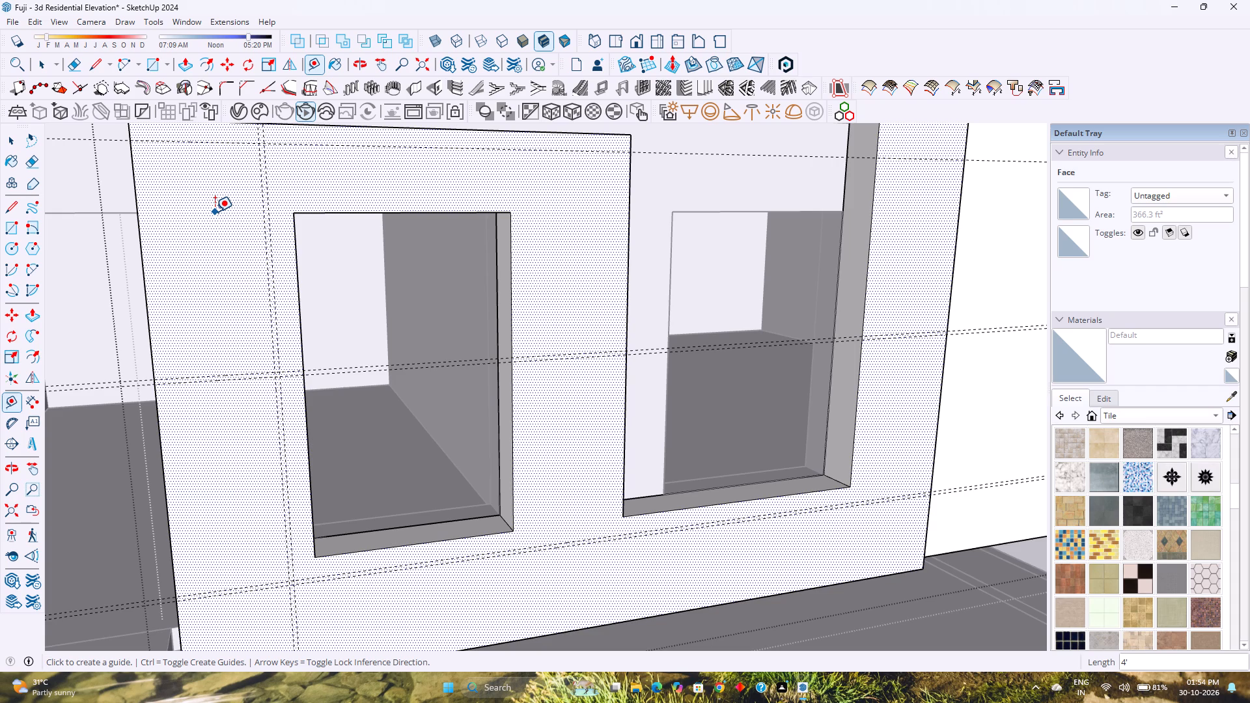
middle_click_drag(196, 205, 213, 310, "shift")
middle_click(213, 310, "shift")
scroll(227, 277, "up", 2)
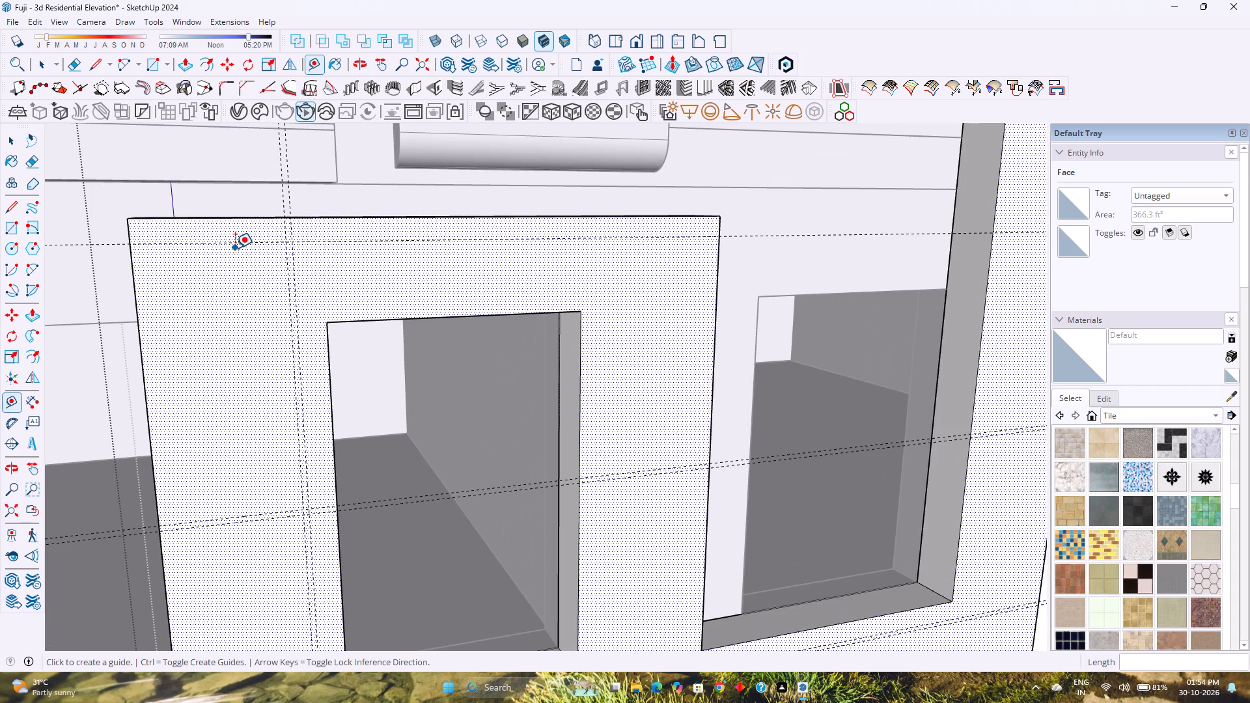
left_click(236, 243)
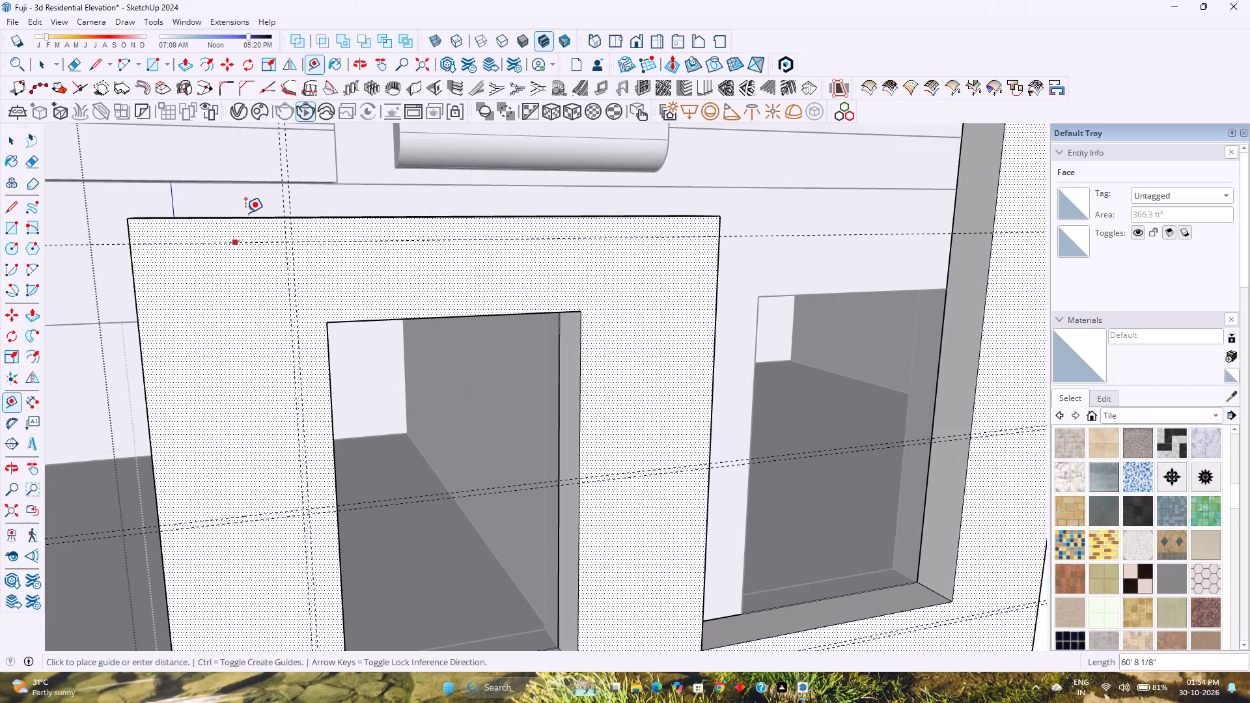
key("Up")
key("1")
key("Return")
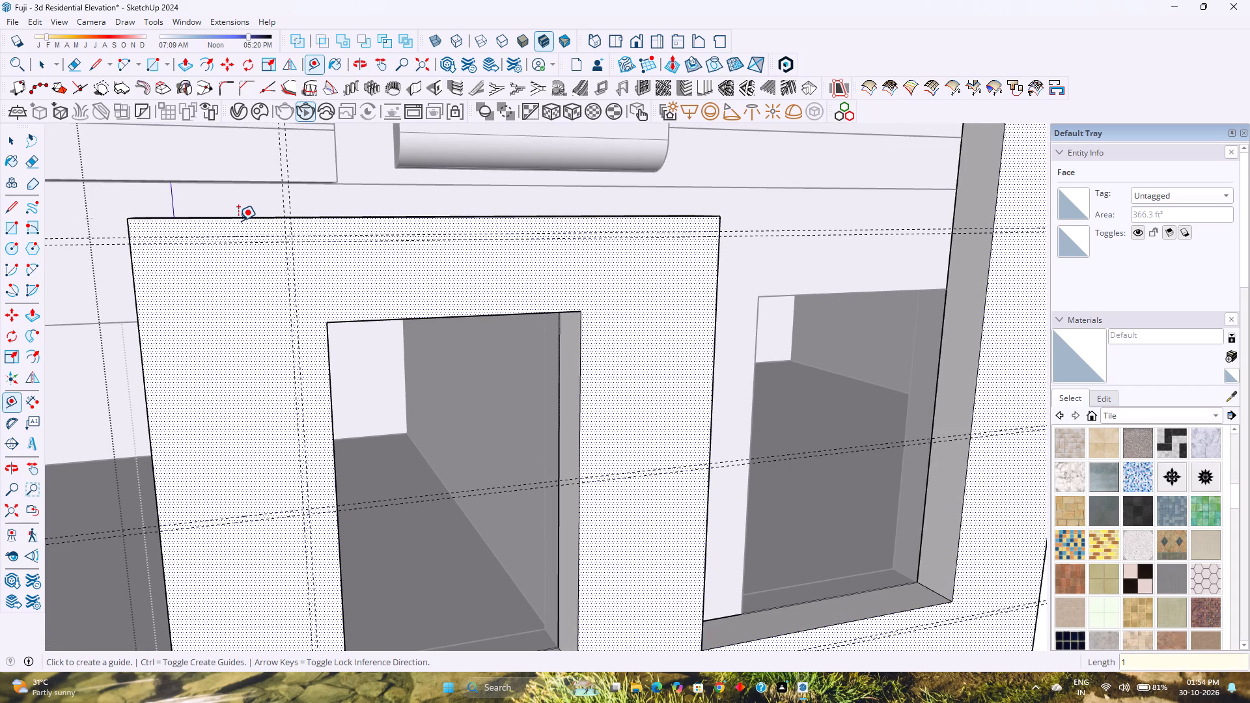
Draw a 9' horizontal line across the frame's face along the lower guide of the top pair.
scroll(238, 236, "down", 5)
scroll(238, 236, "up", 1)
scroll(238, 237, "down", 7)
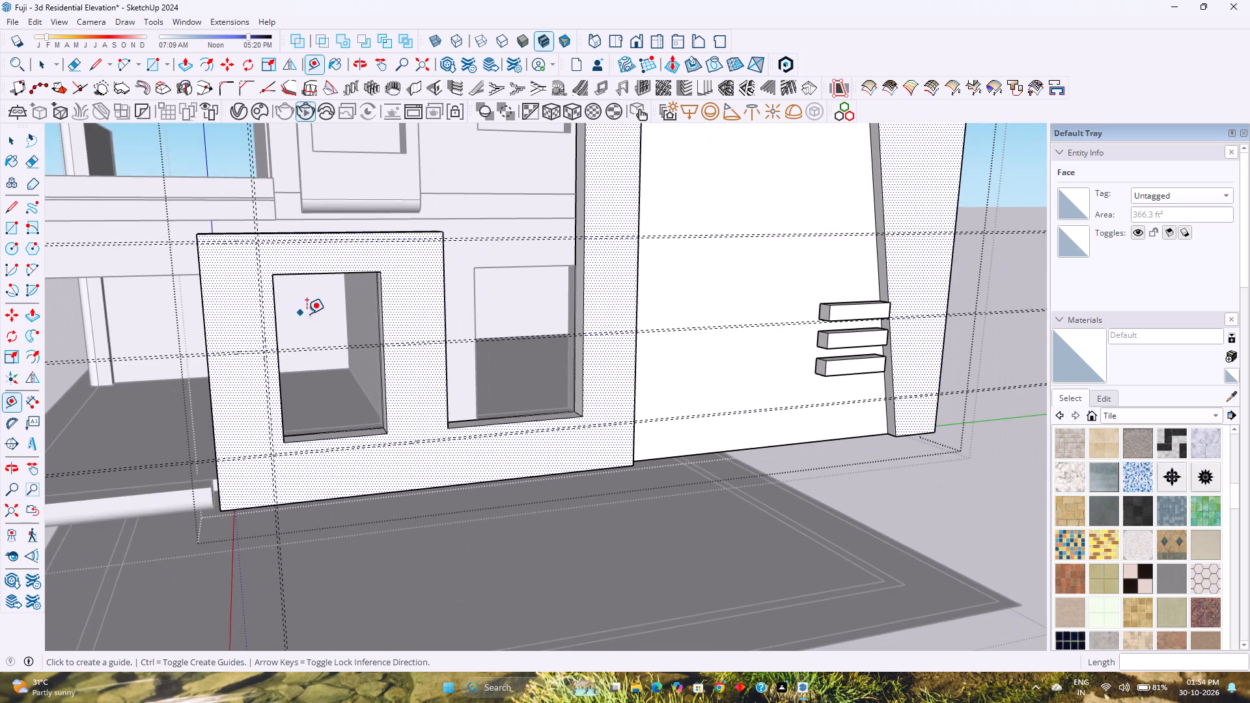
scroll(301, 351, "up", 3)
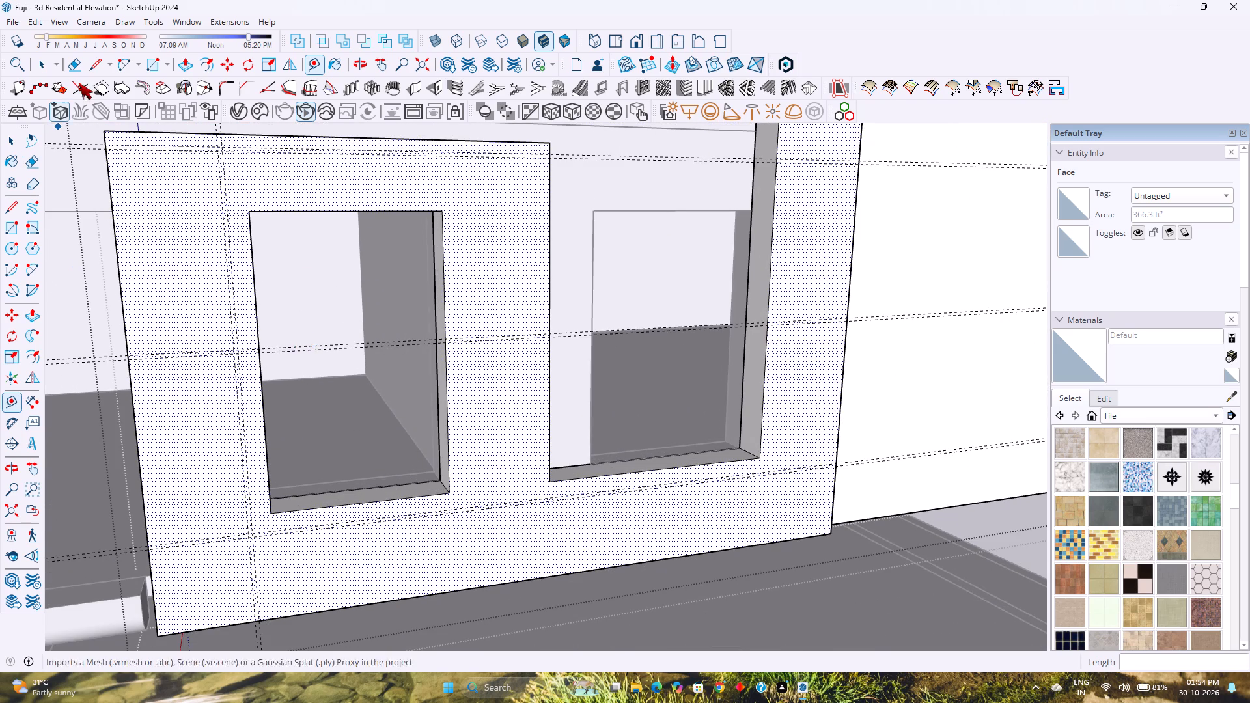
left_click(92, 62)
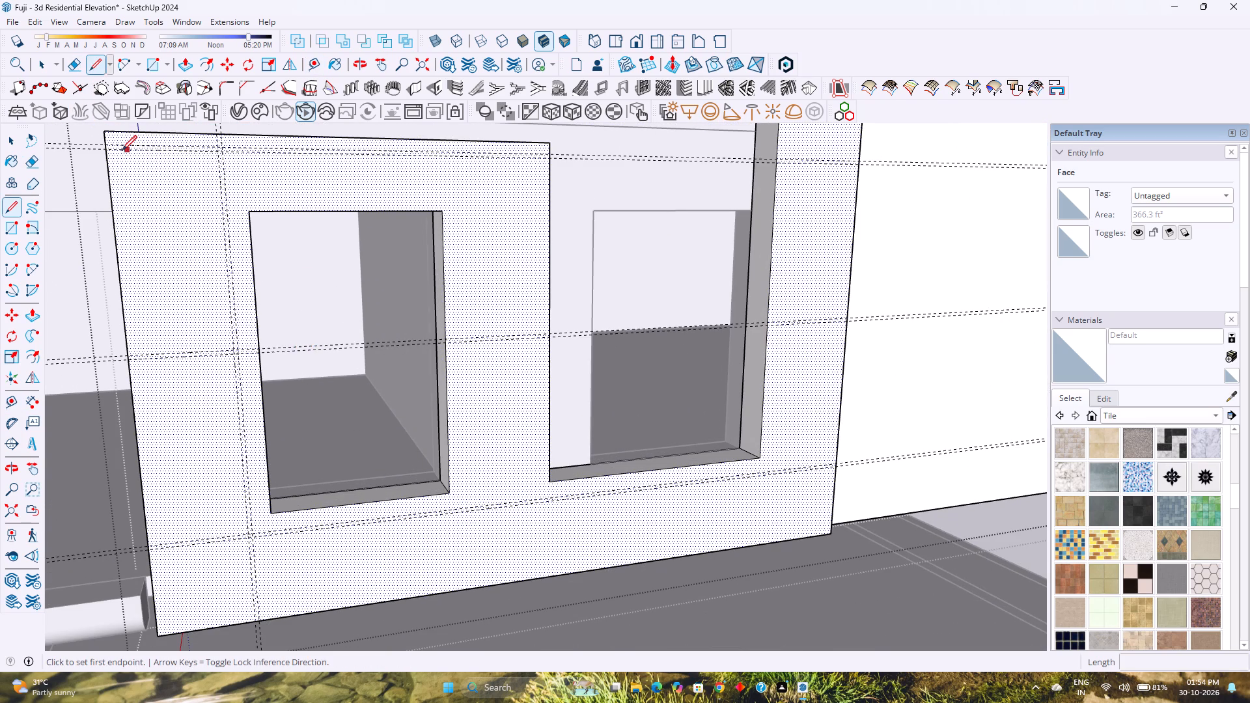
left_click(110, 153)
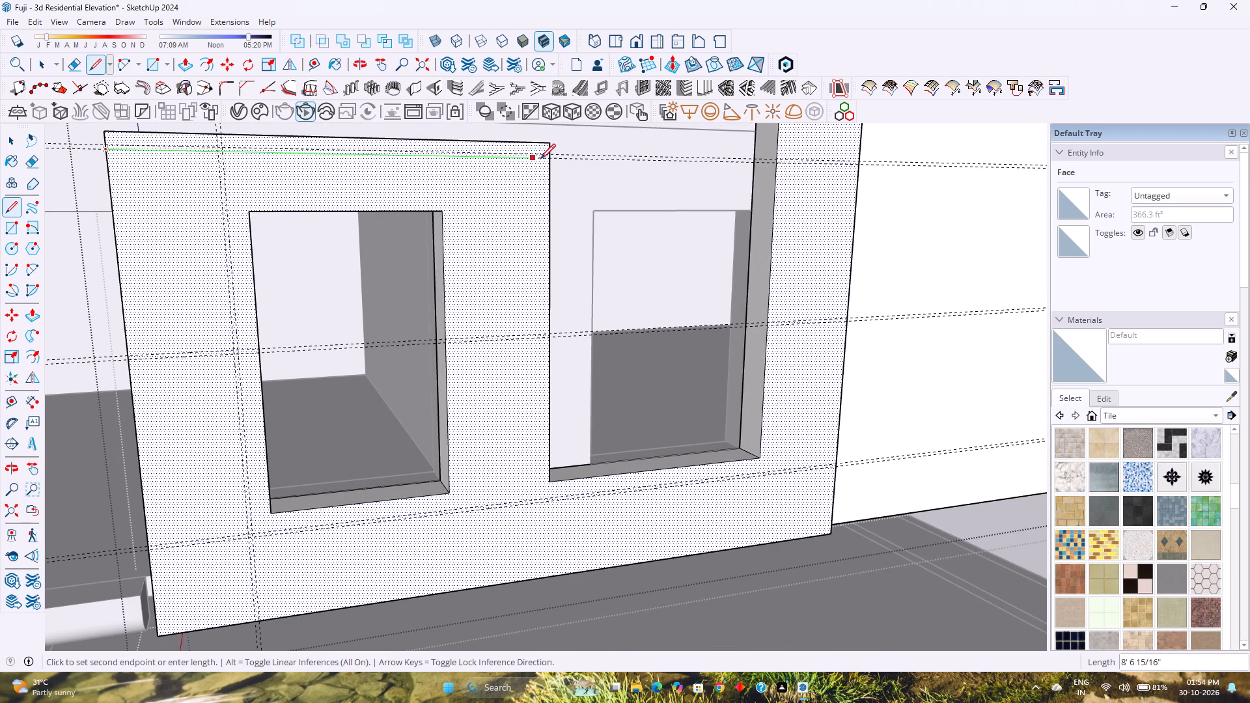
left_click(553, 157)
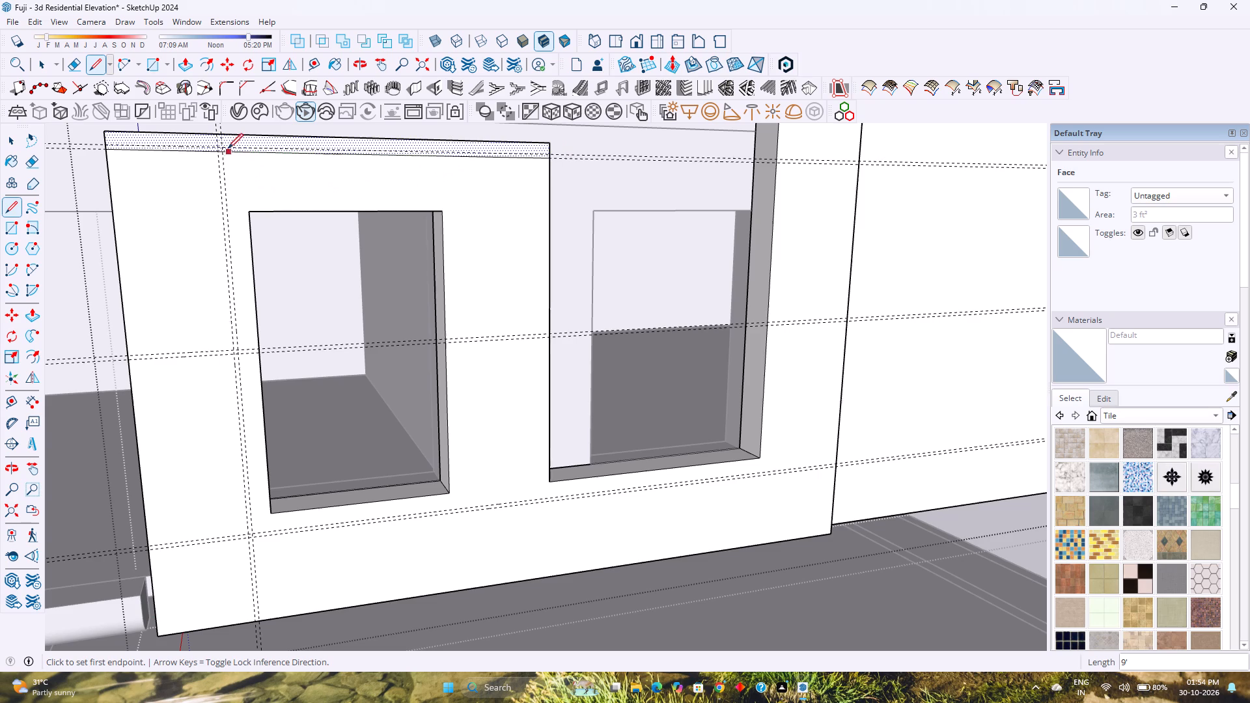
Copy the 9' horizontal line 1" up onto the upper guide of the top pair.
scroll(216, 150, "up", 5)
scroll(216, 150, "down", 6)
key("space")
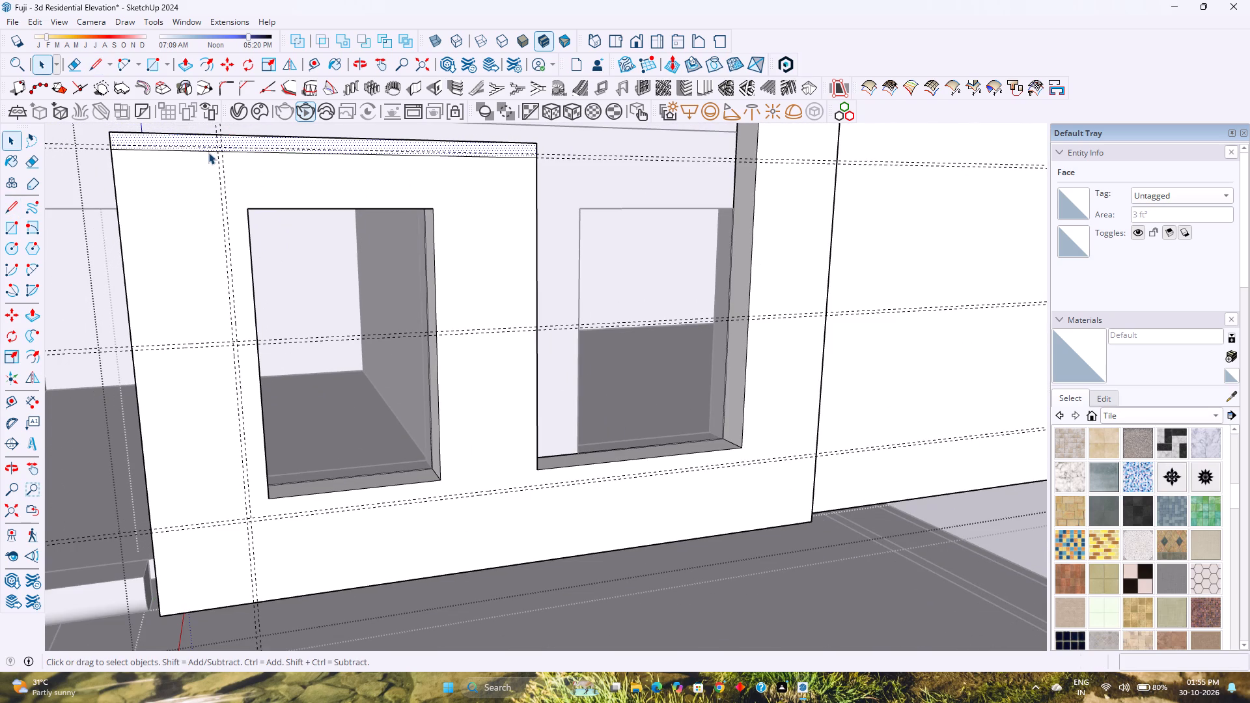
left_click(208, 152)
key("m")
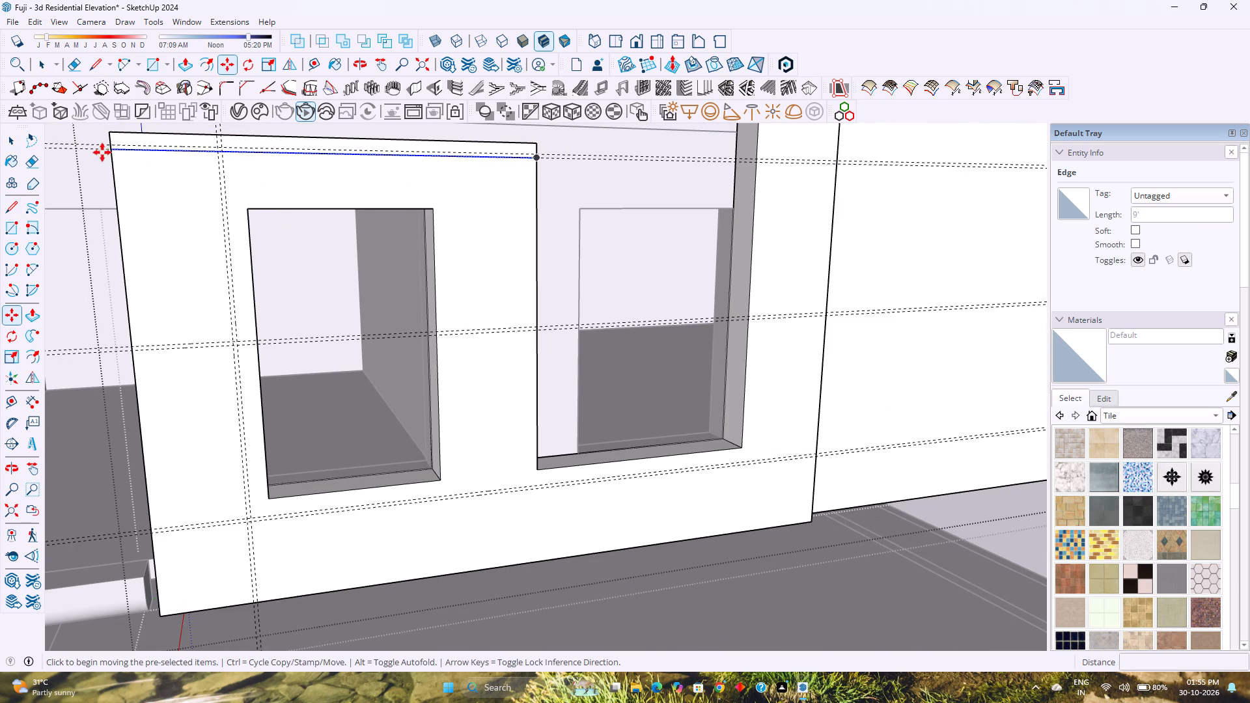
scroll(104, 151, "up", 2)
left_click(111, 150)
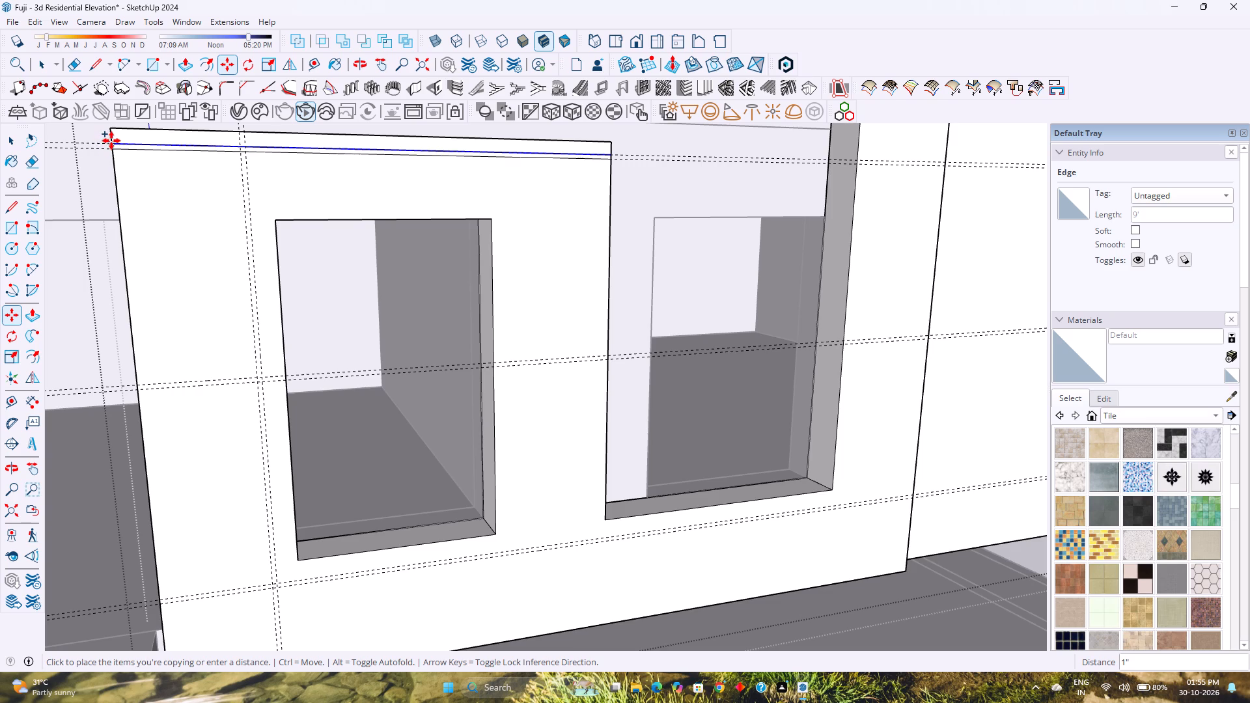
left_click(111, 141)
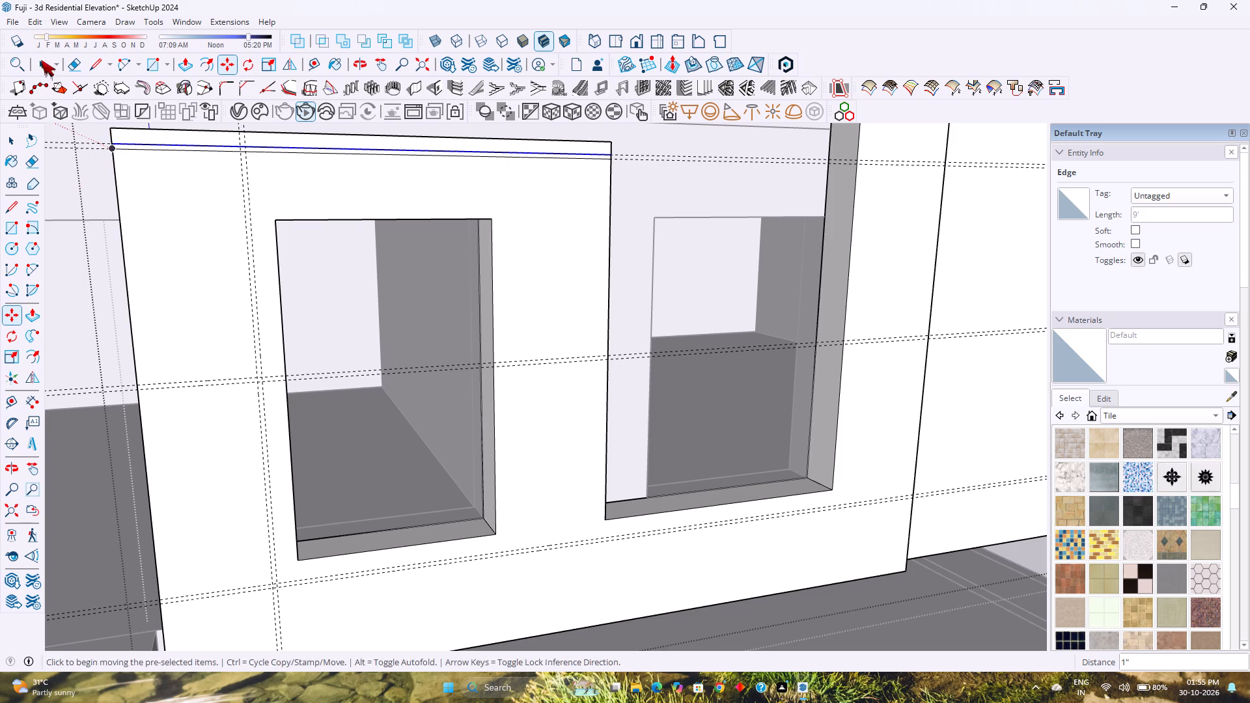
Draw a 10' 6" vertical line along the outer vertical guide from the frame's top edge to its bottom edge.
left_click(93, 74)
scroll(199, 232, "down", 1)
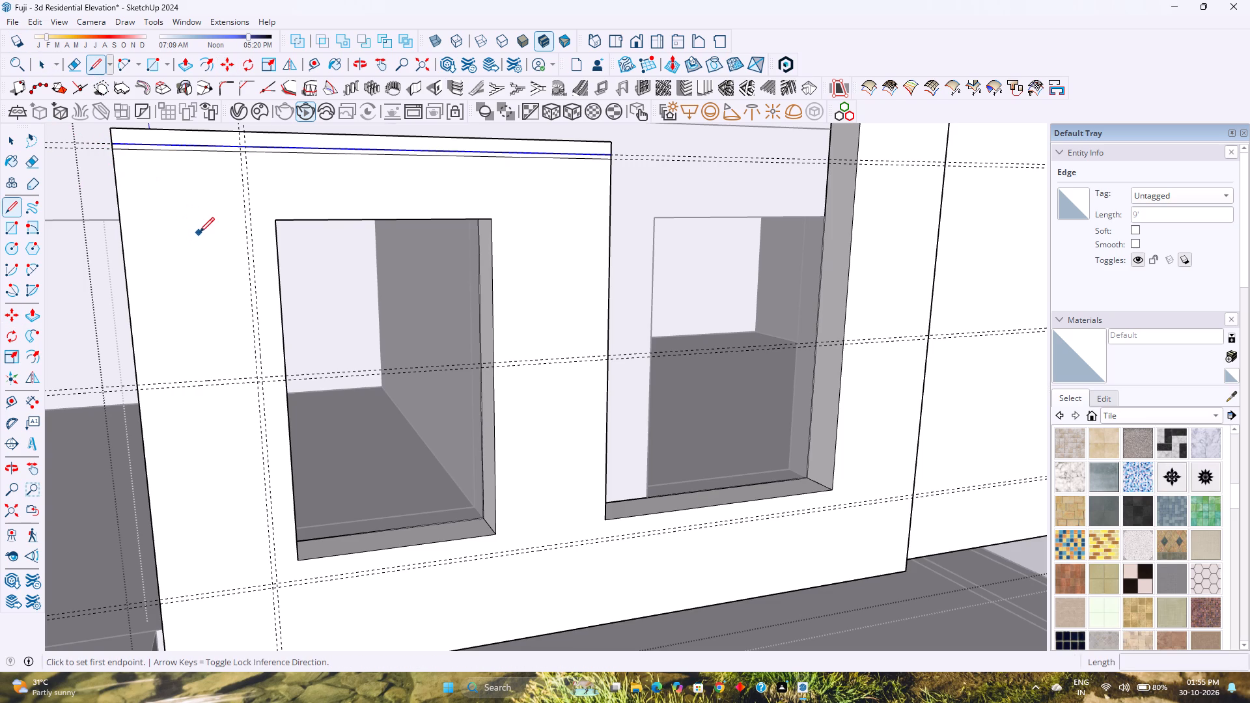
scroll(199, 232, "down", 1)
middle_click_drag(199, 232, 240, 293, "shift")
middle_click(240, 293, "shift")
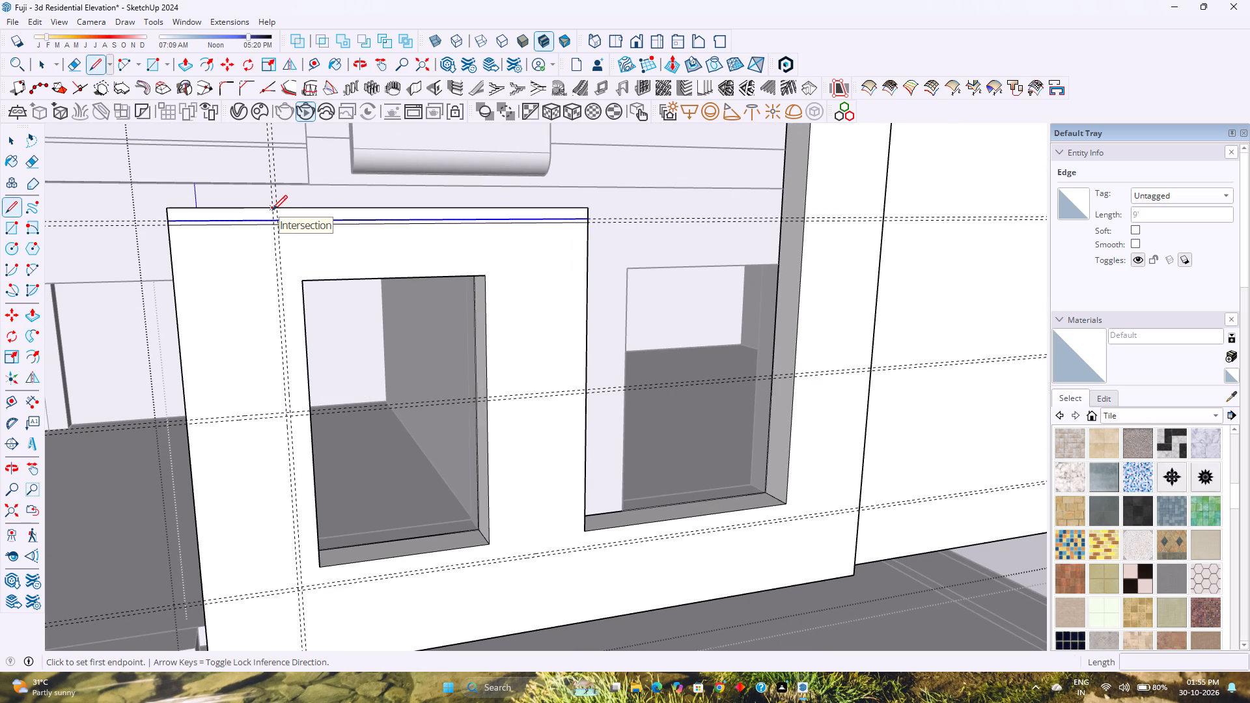
left_click(272, 210)
scroll(267, 416, "down", 4)
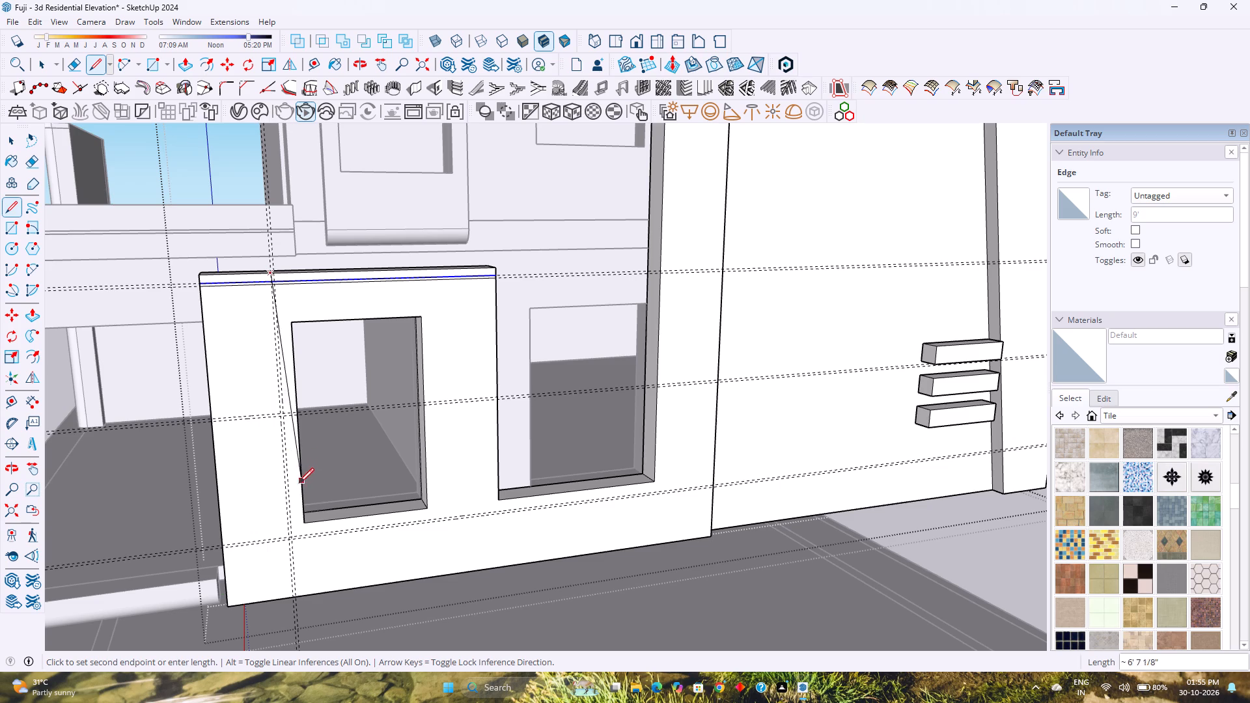
scroll(295, 605, "up", 6)
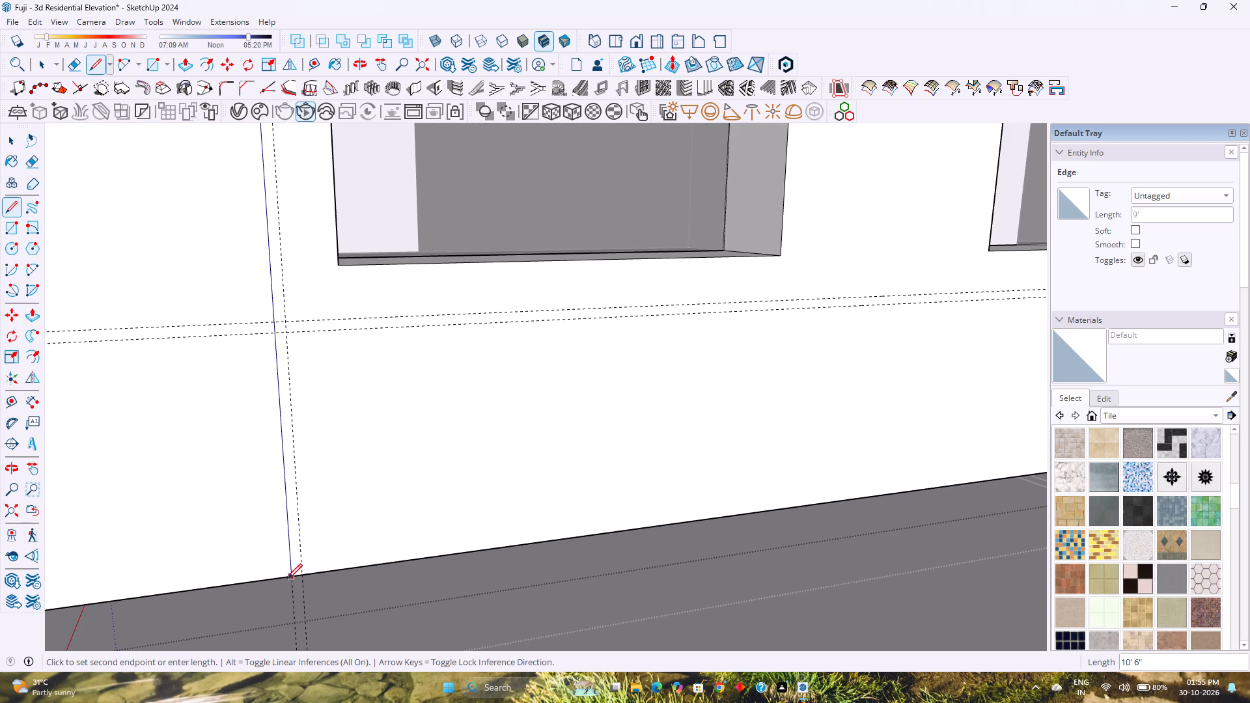
left_click(288, 577)
Copy the vertical line's segments above and below the 1" horizontal strip across onto the neighbouring vertical guide.
key("space")
left_click(290, 557)
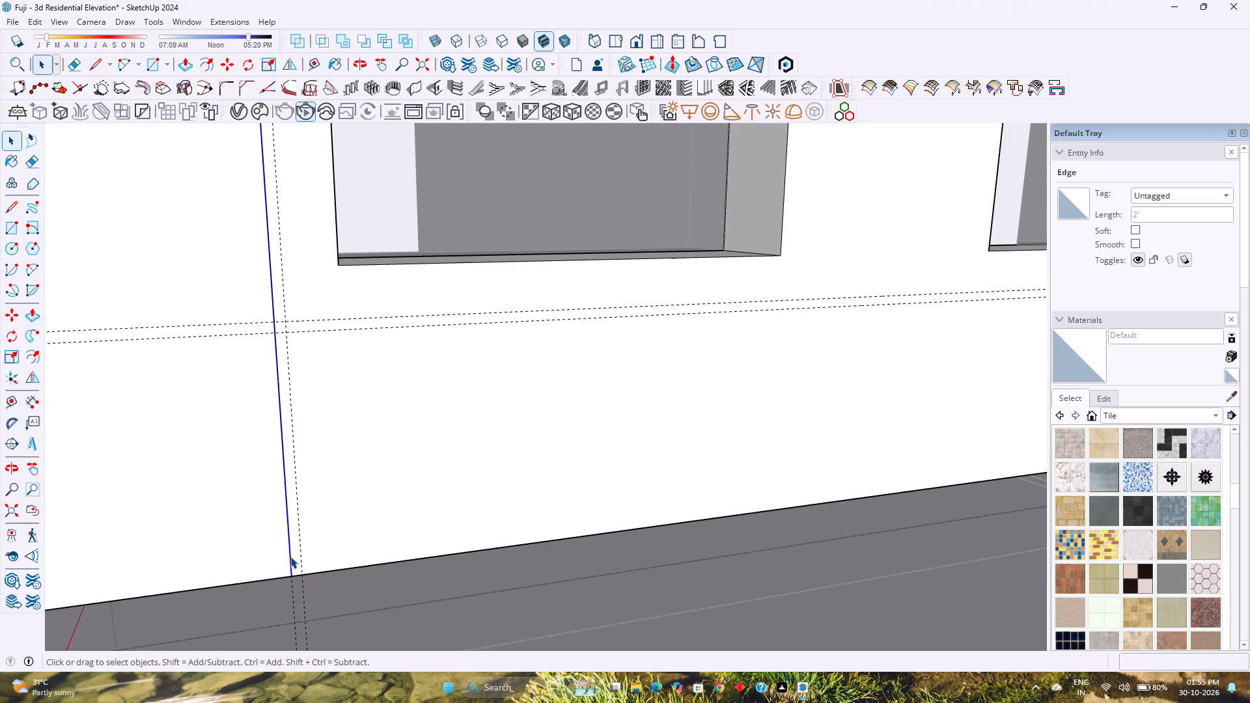
scroll(295, 548, "down", 12)
middle_click_drag(301, 532, 338, 647, "shift")
middle_click(338, 647, "shift")
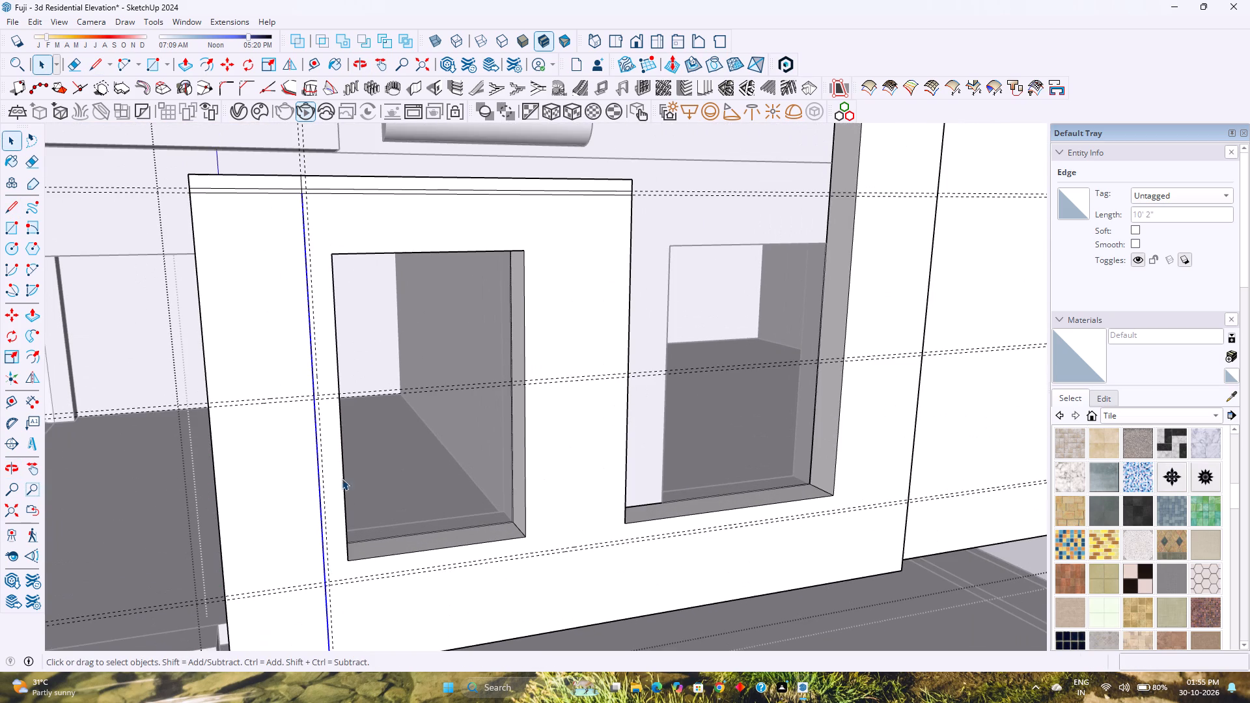
left_click(301, 181)
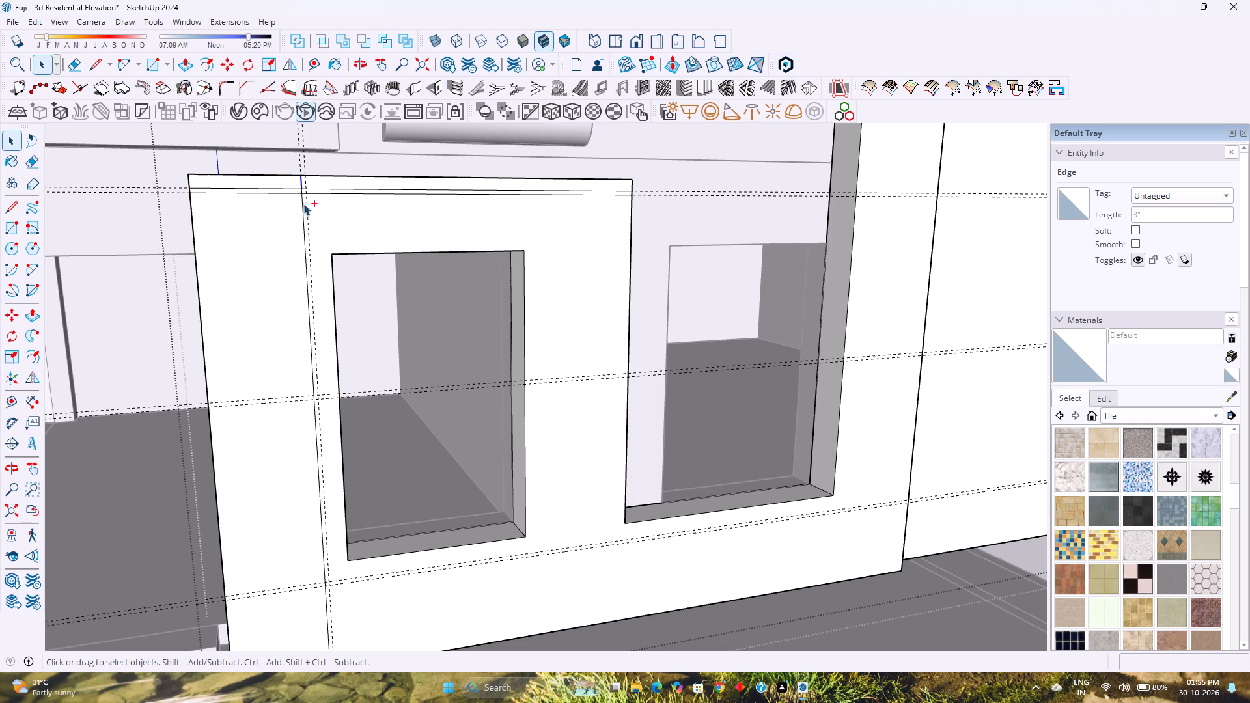
left_click(303, 204, "ctrl")
key("m")
scroll(293, 176, "up", 7)
left_click(309, 172)
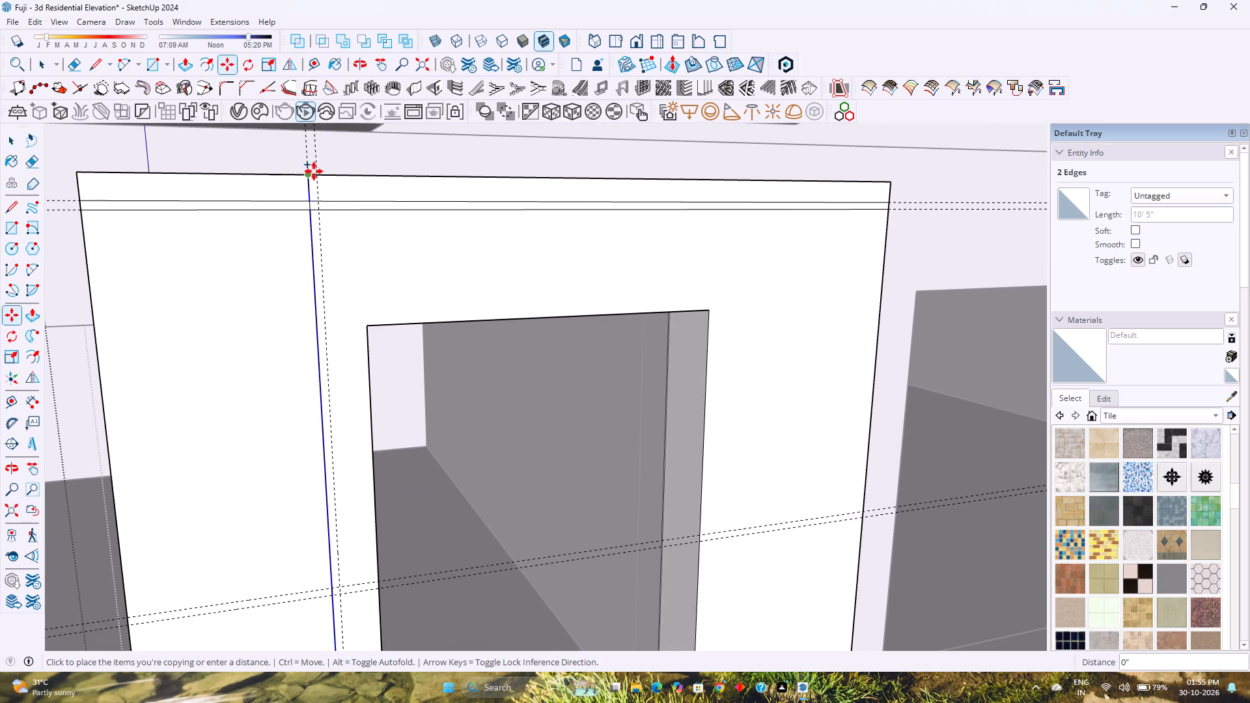
left_click(317, 170)
scroll(317, 172, "down", 3)
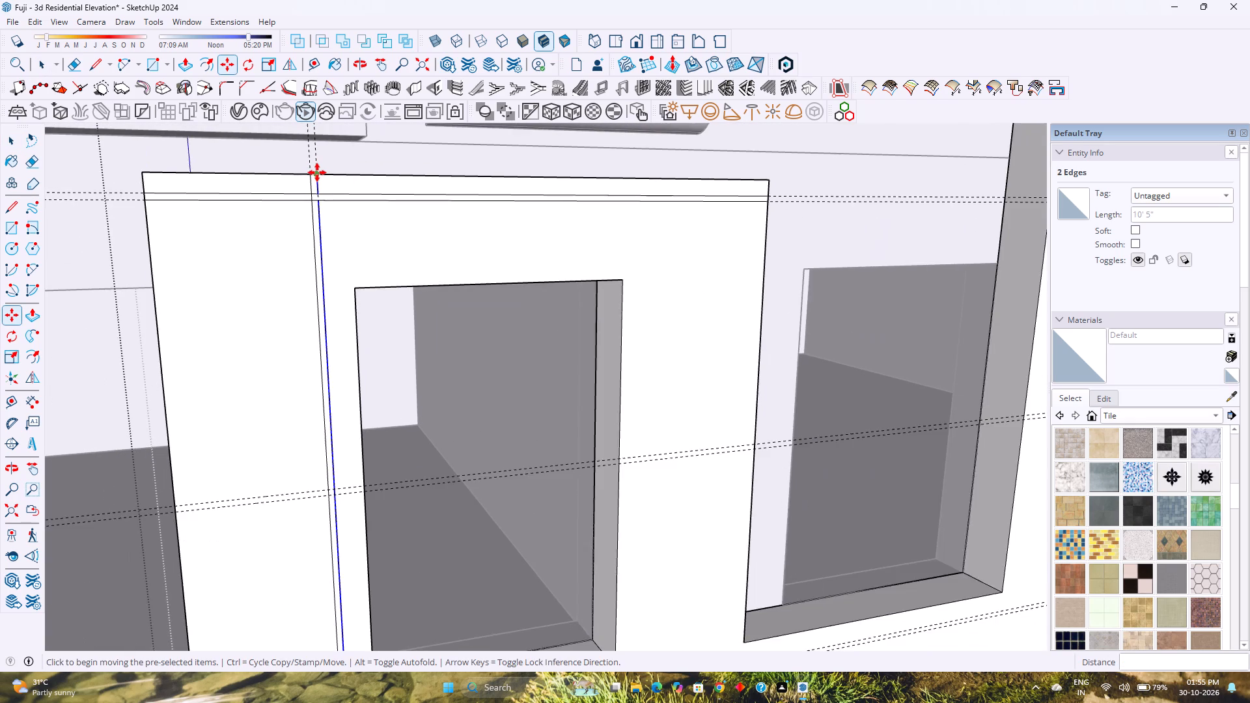
Copy the vertical groove pair's four line segments 5' across the frame's face to the other side of the narrow window opening.
scroll(317, 172, "down", 2)
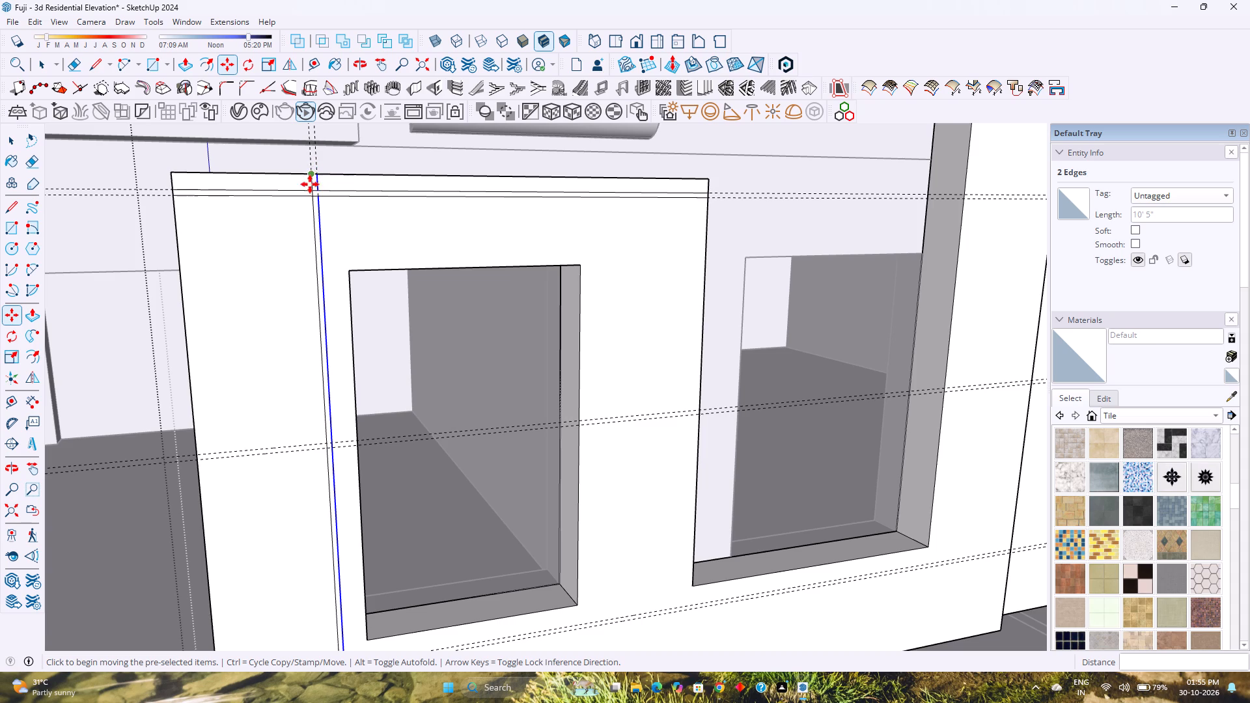
key("space")
left_click(311, 180, "ctrl")
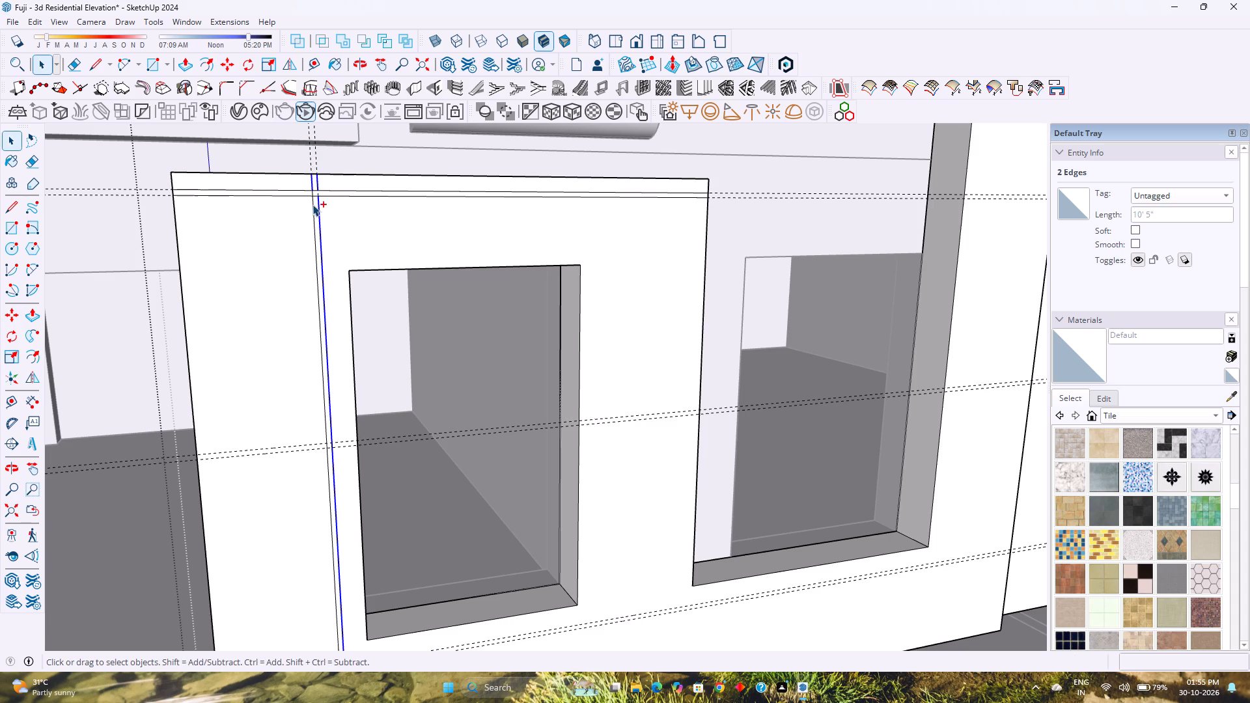
left_click(312, 204, "ctrl")
key("m")
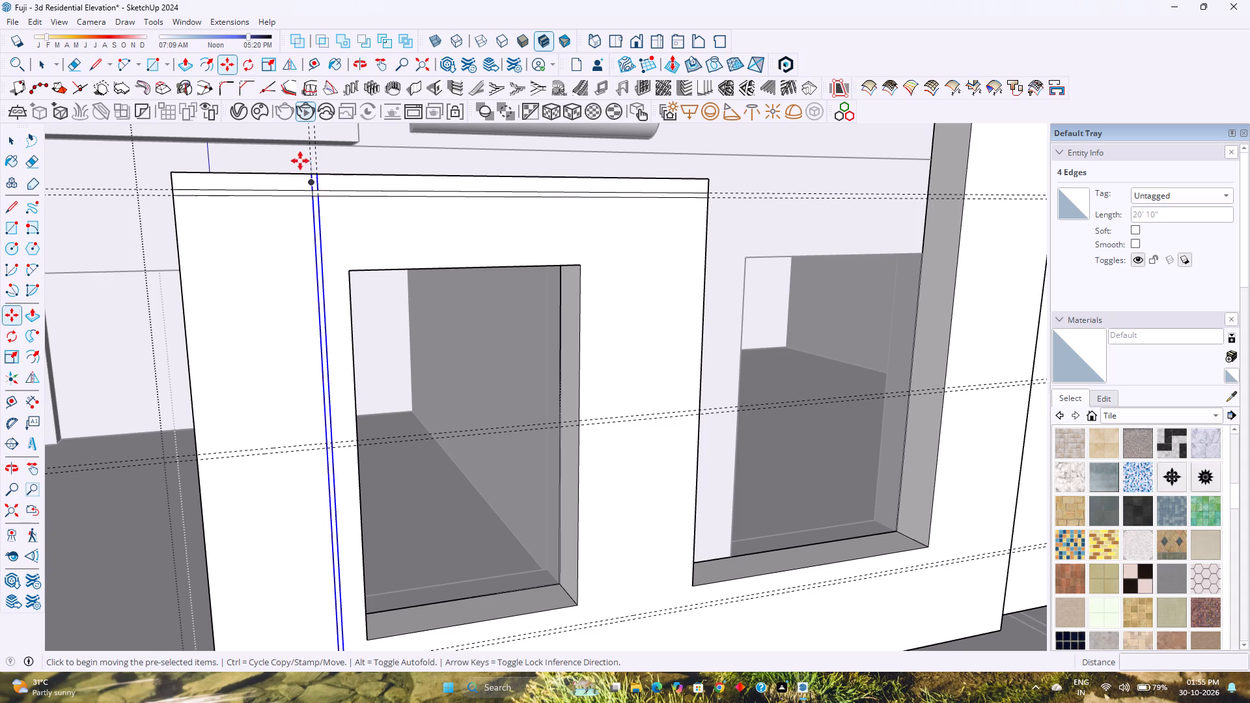
left_click(308, 172)
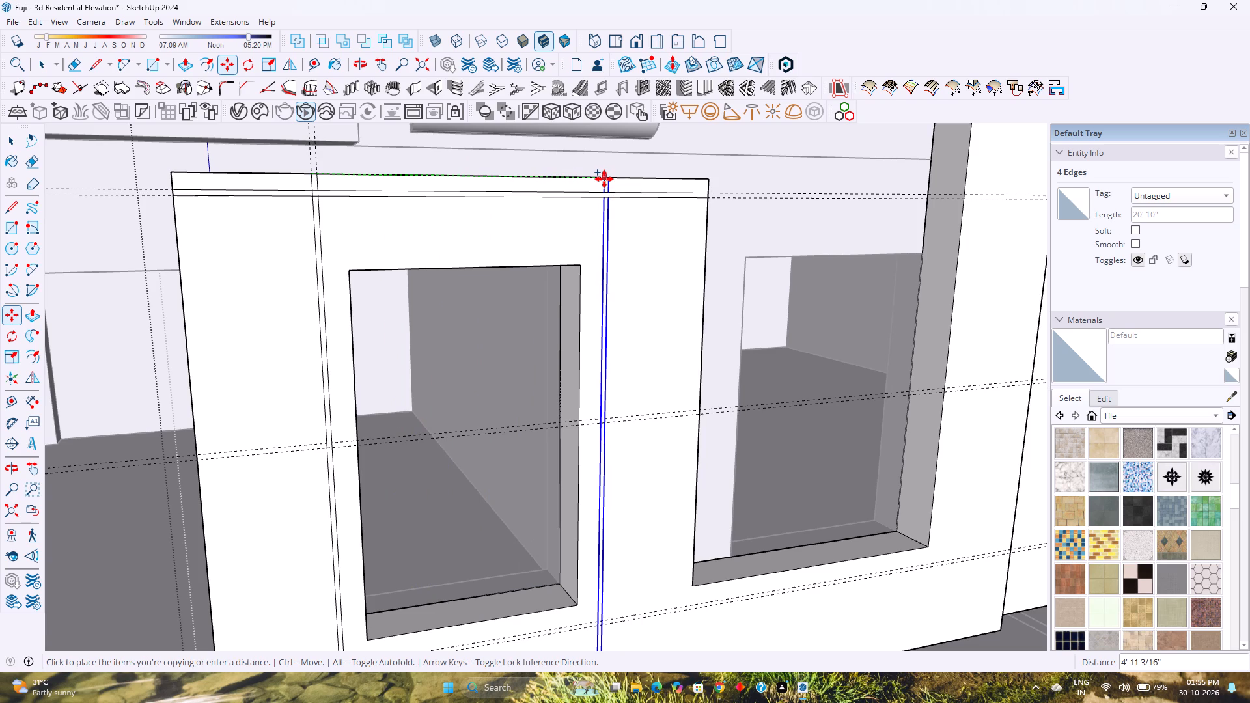
key("Left")
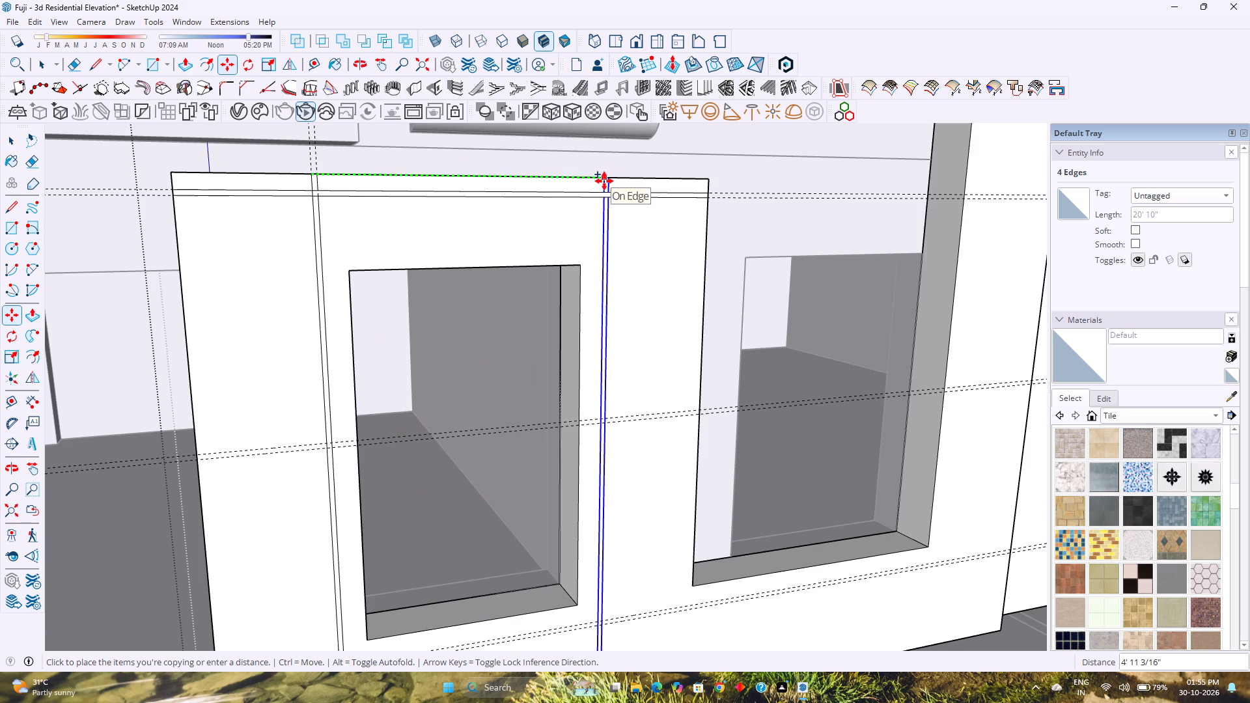
scroll(604, 181, "up", 4)
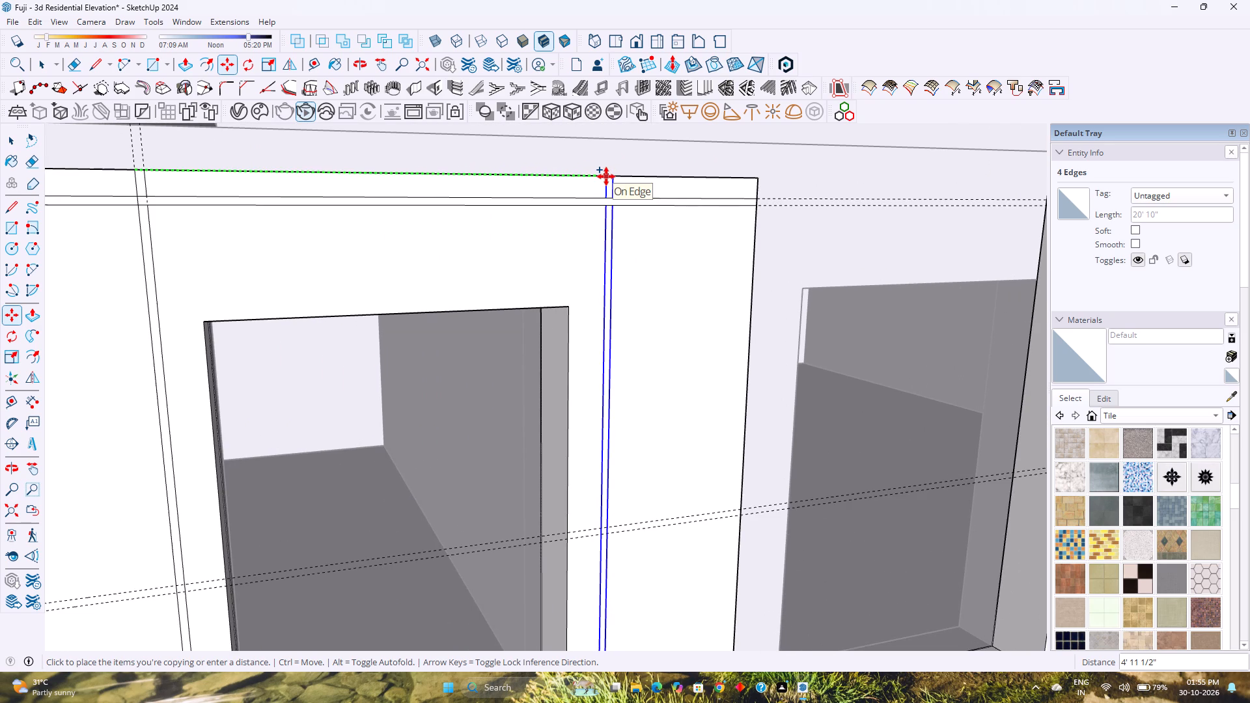
type("5'")
key("Return")
scroll(605, 176, "down", 6)
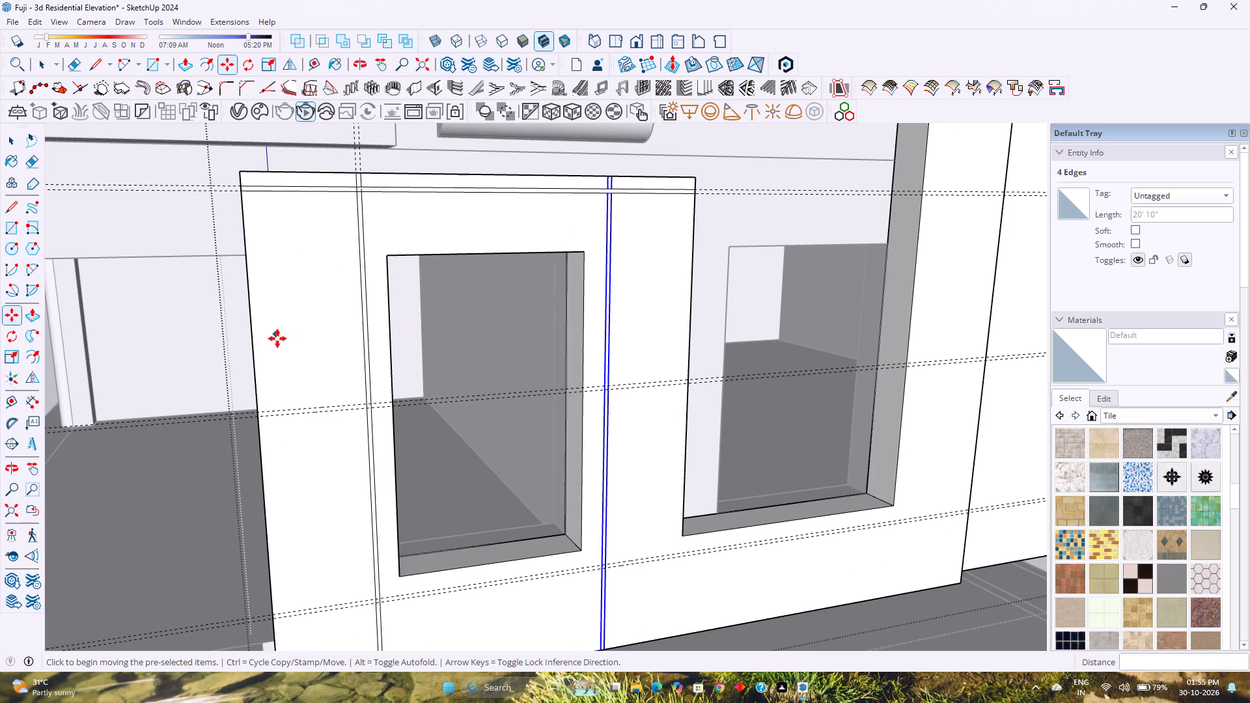
Copy all six segments of the top horizontal groove pair 4' 1" down onto the middle pair of guides.
key("space")
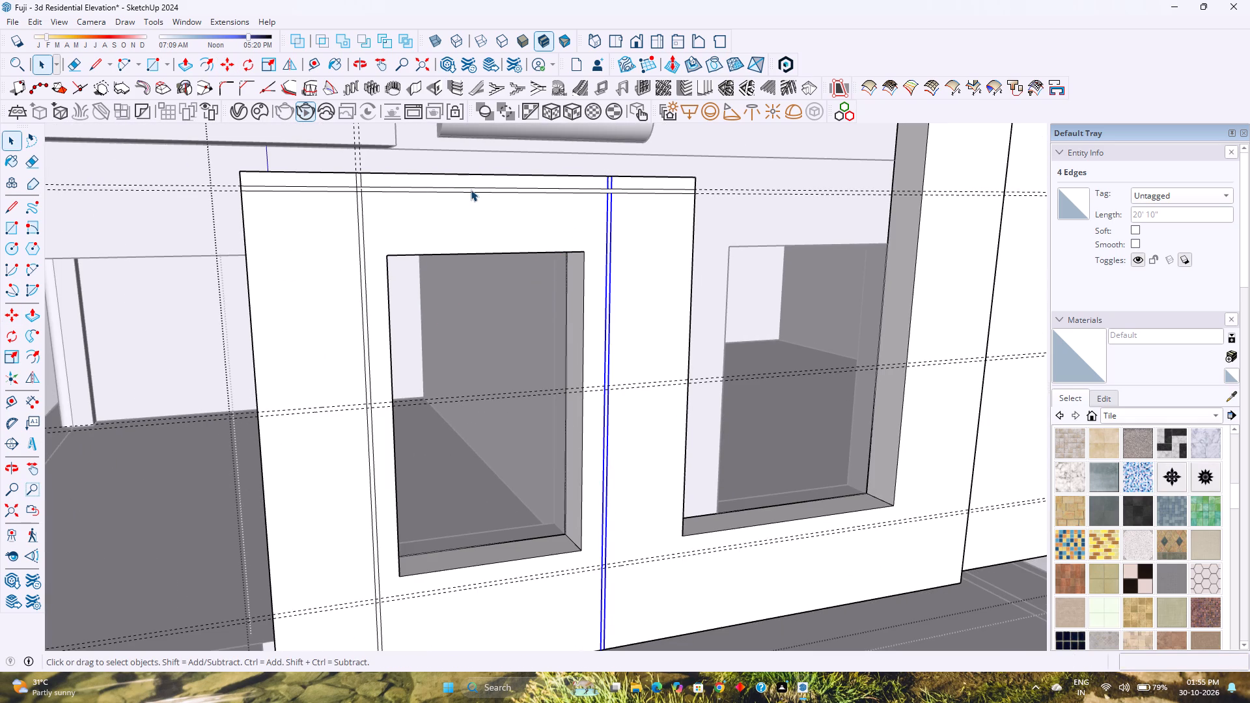
left_click(469, 193)
left_click(443, 187, "ctrl")
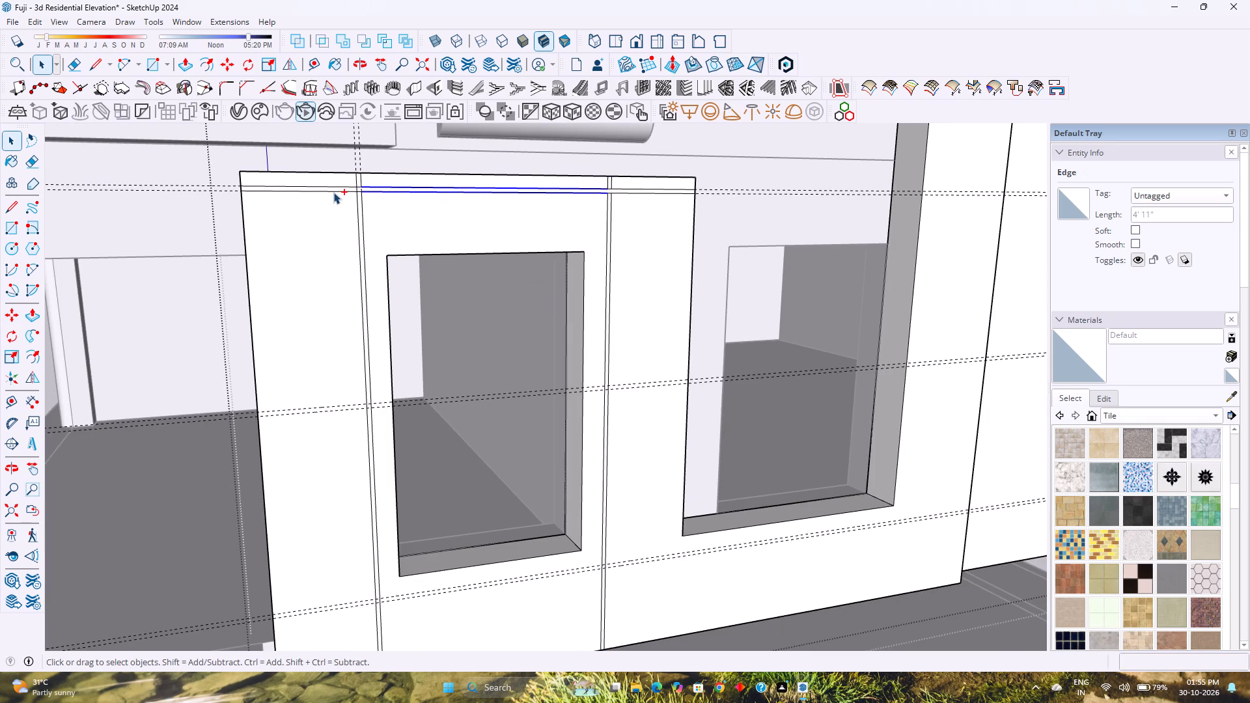
left_click(333, 192, "ctrl")
left_click(342, 186, "ctrl")
left_click(625, 187, "ctrl")
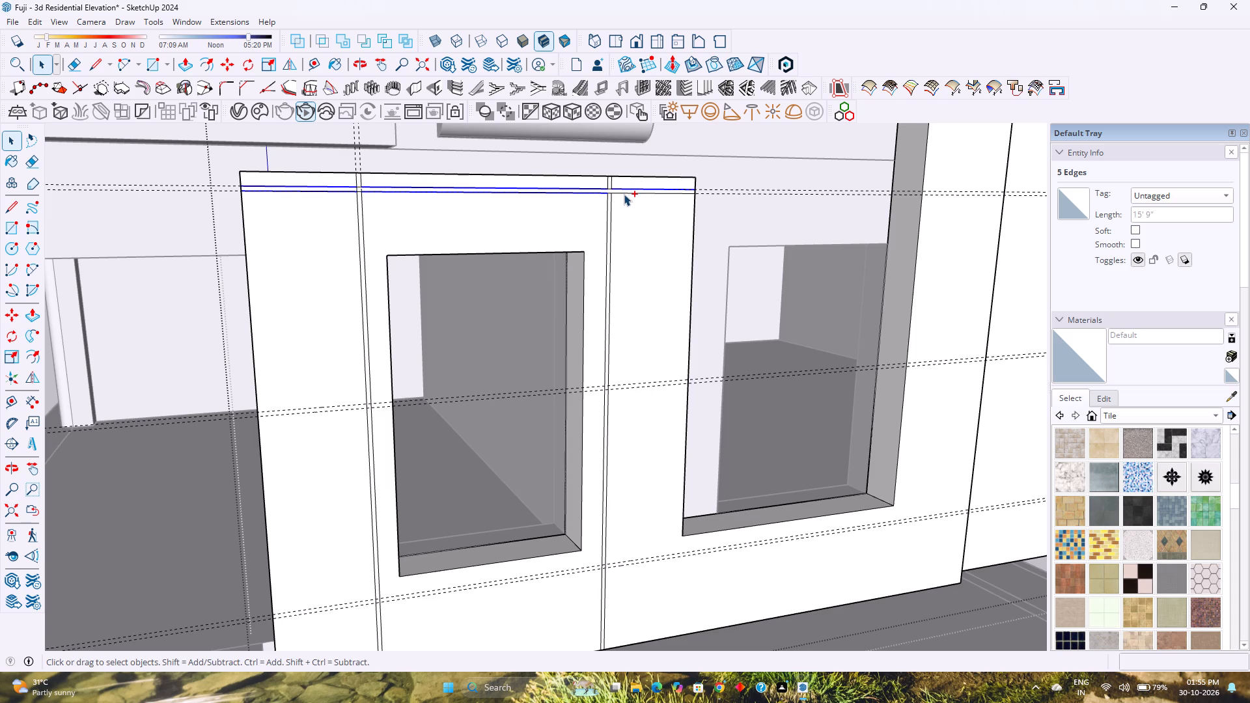
left_click(622, 193, "ctrl")
key("m")
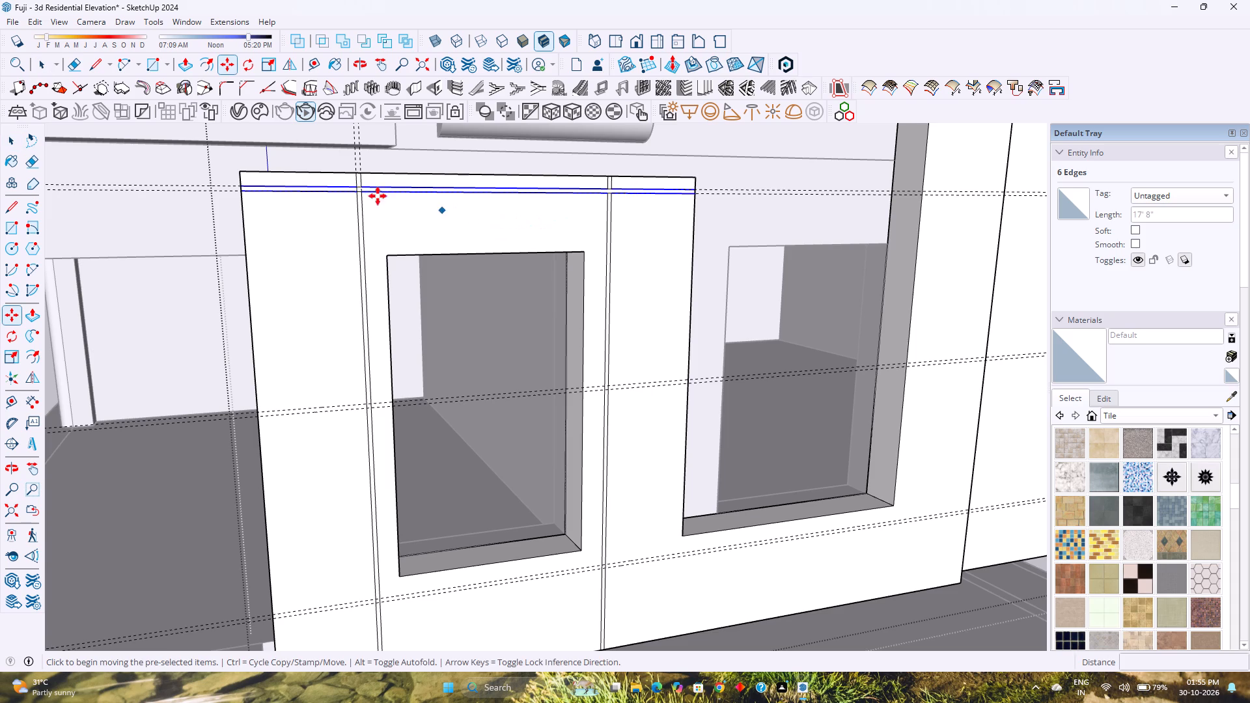
scroll(309, 185, "up", 2)
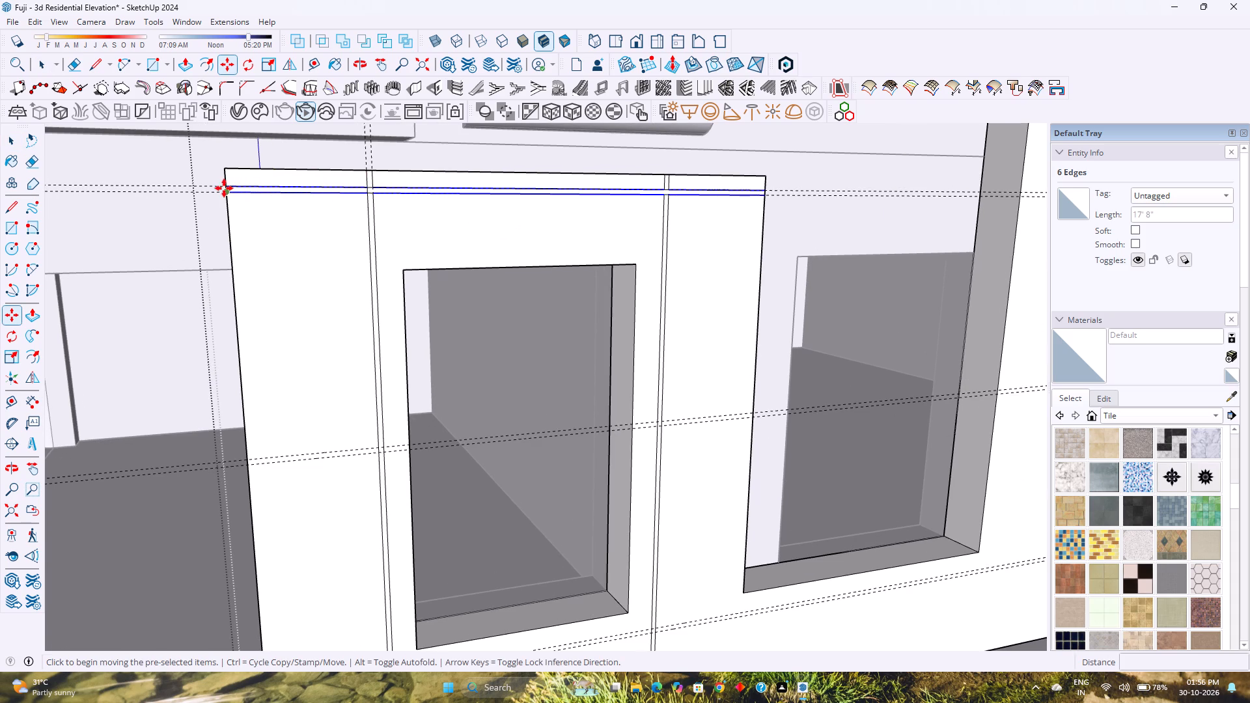
left_click(223, 186)
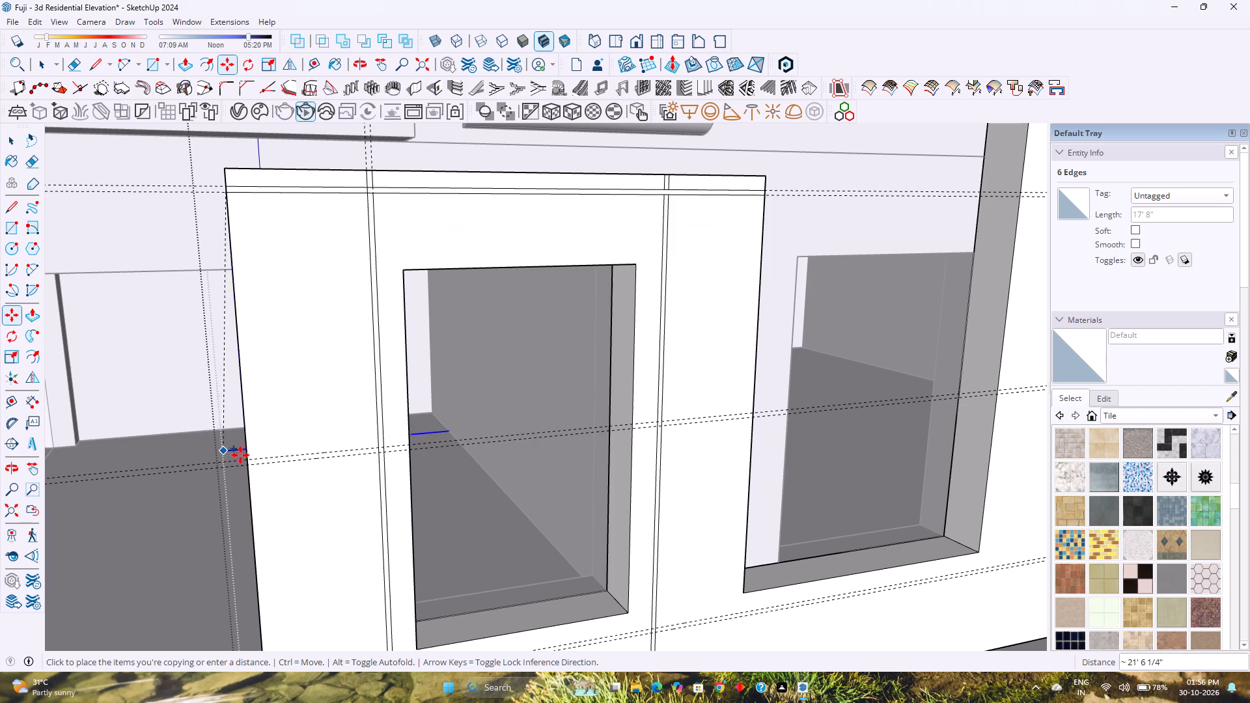
left_click(247, 462)
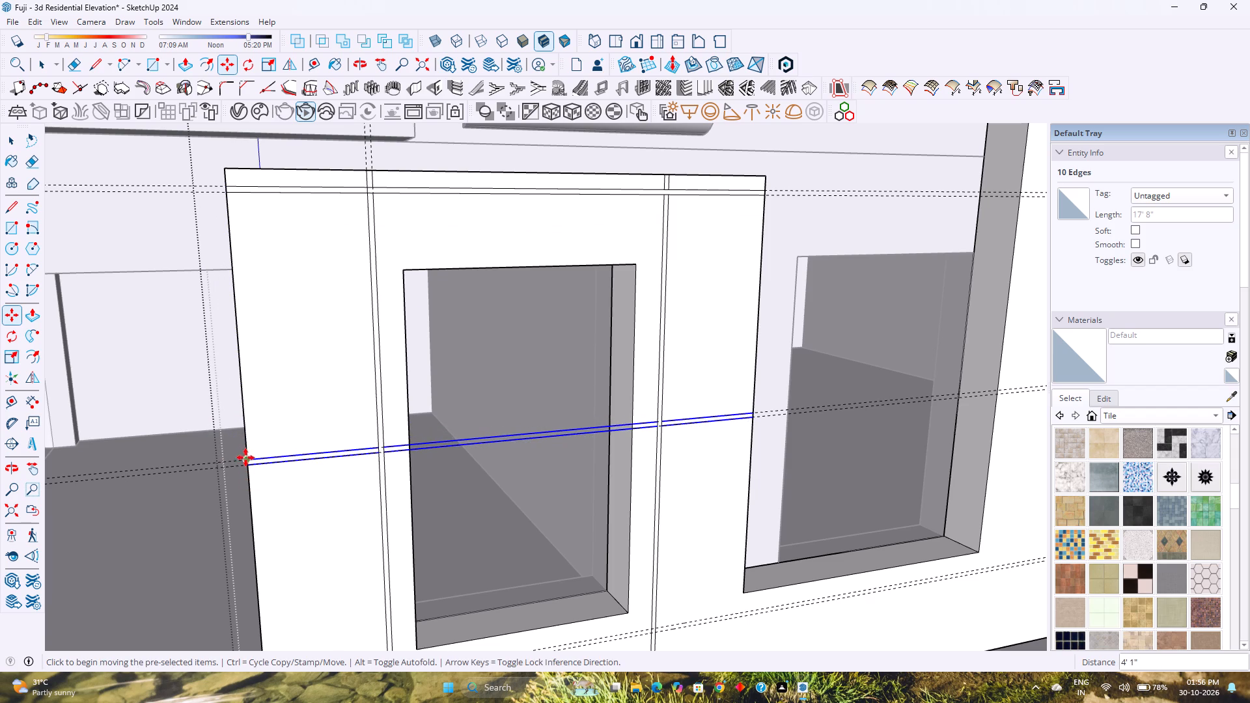
Copy the middle horizontal groove pair another 4' 1" down onto the lowest pair of guides.
left_click(245, 457)
scroll(255, 483, "down", 3)
middle_click_drag(255, 483, 243, 398, "shift")
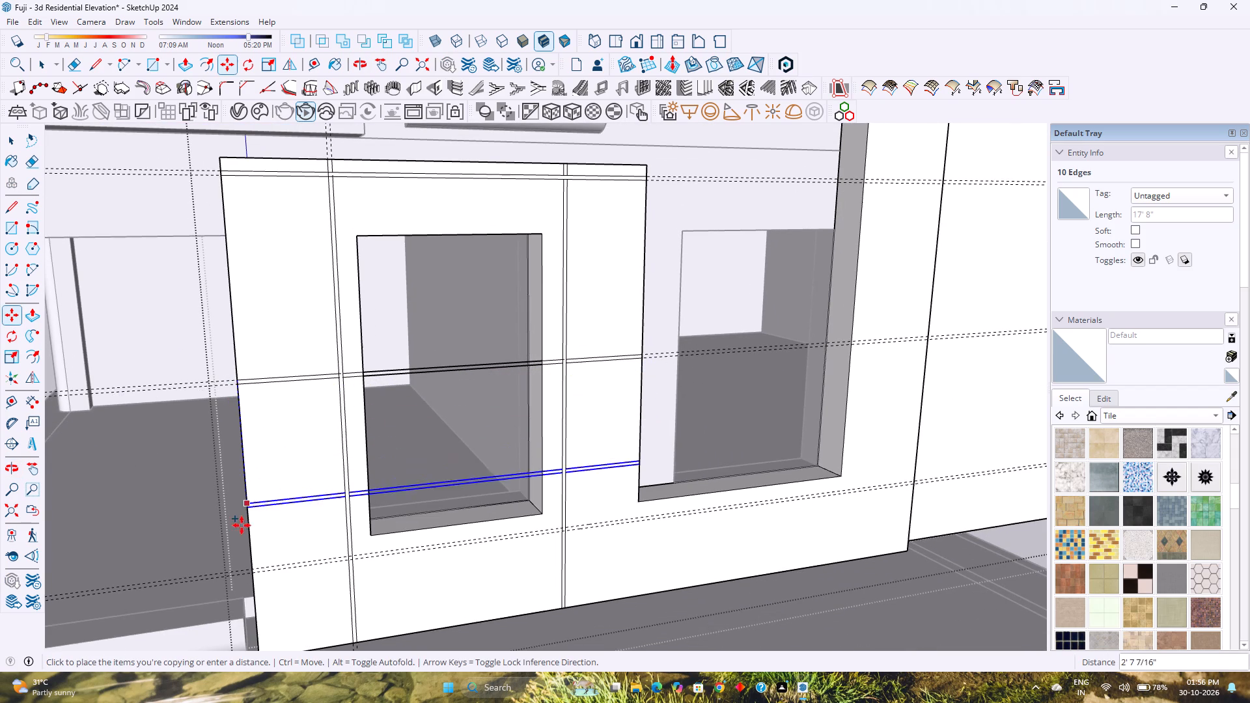
left_click(255, 568)
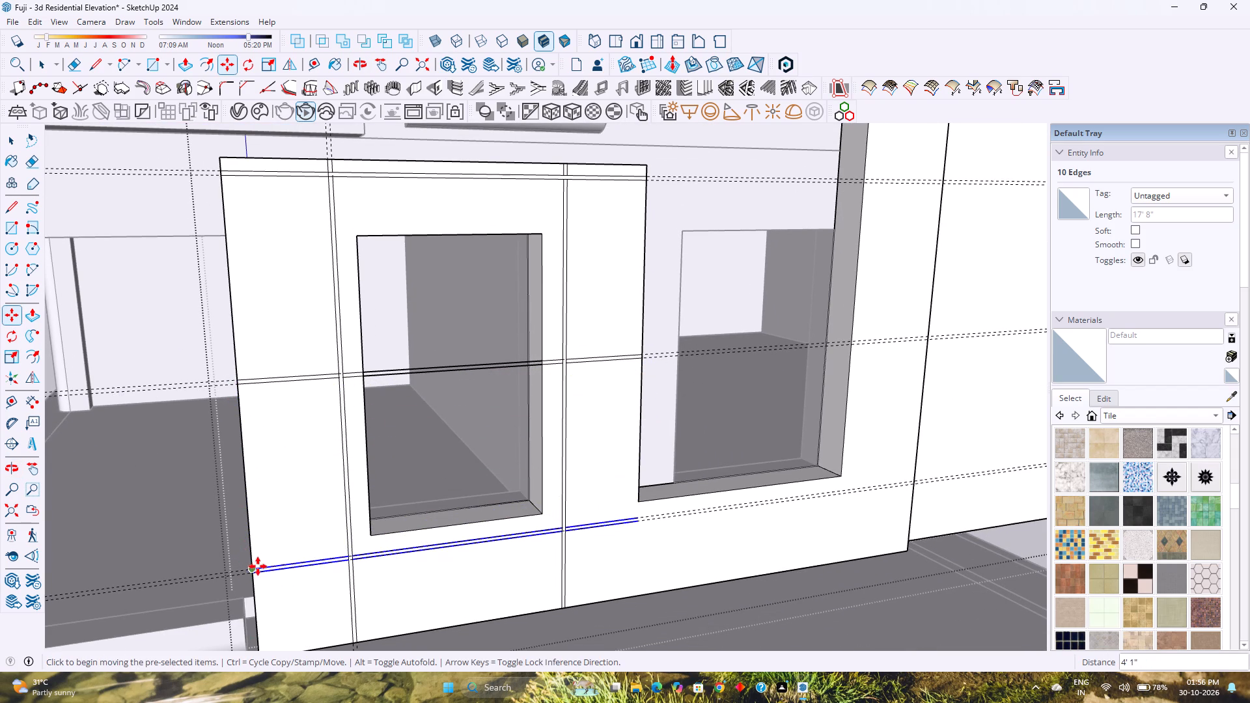
Erase the middle groove pair's segments spanning the narrow window opening, along with the middle guides.
key("e")
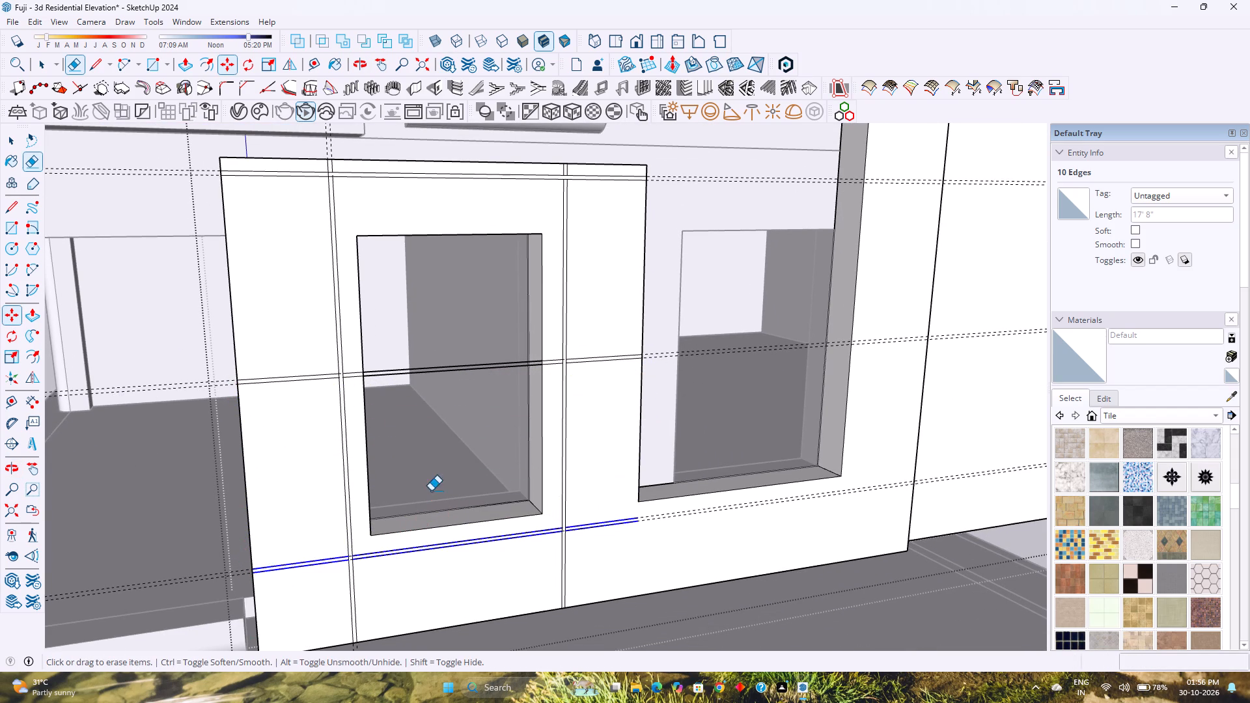
left_click(426, 374)
left_click(426, 368)
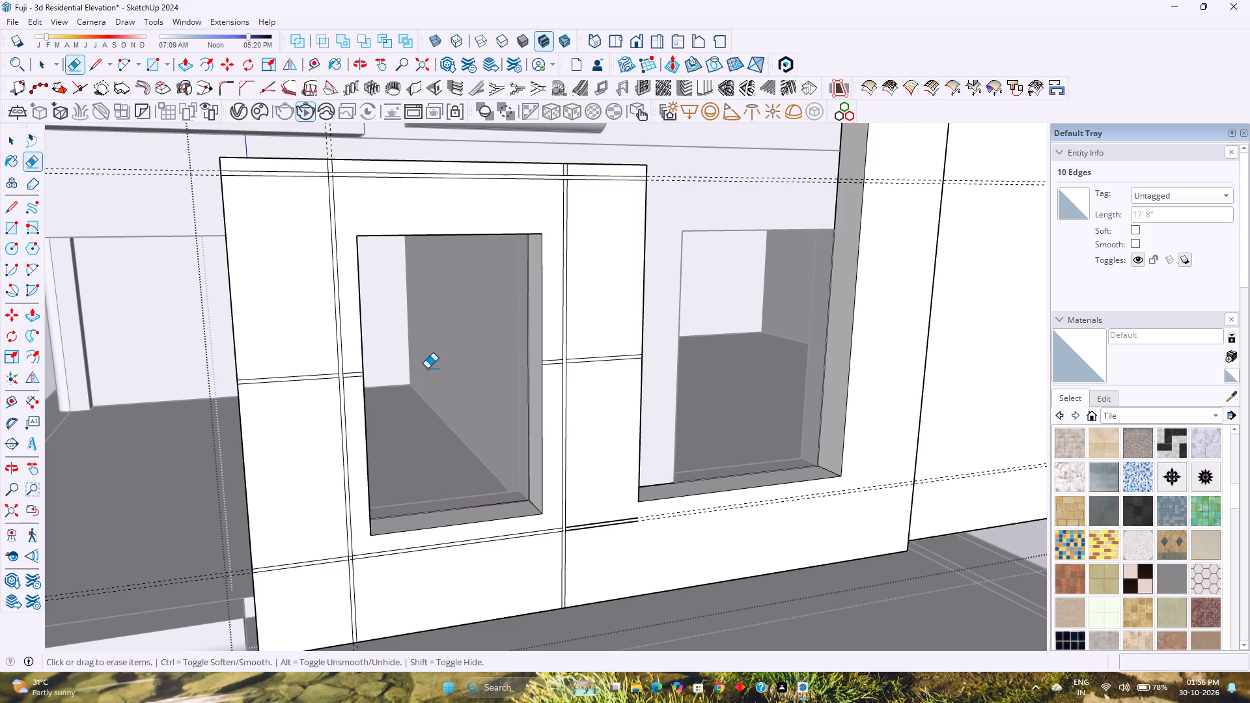
Extend the lowest groove's bottom line with an 8' 6" line along its guide to the frame's far vertical edge.
middle_click_drag(457, 415, 430, 426)
middle_click(430, 426)
scroll(430, 426, "down", 5)
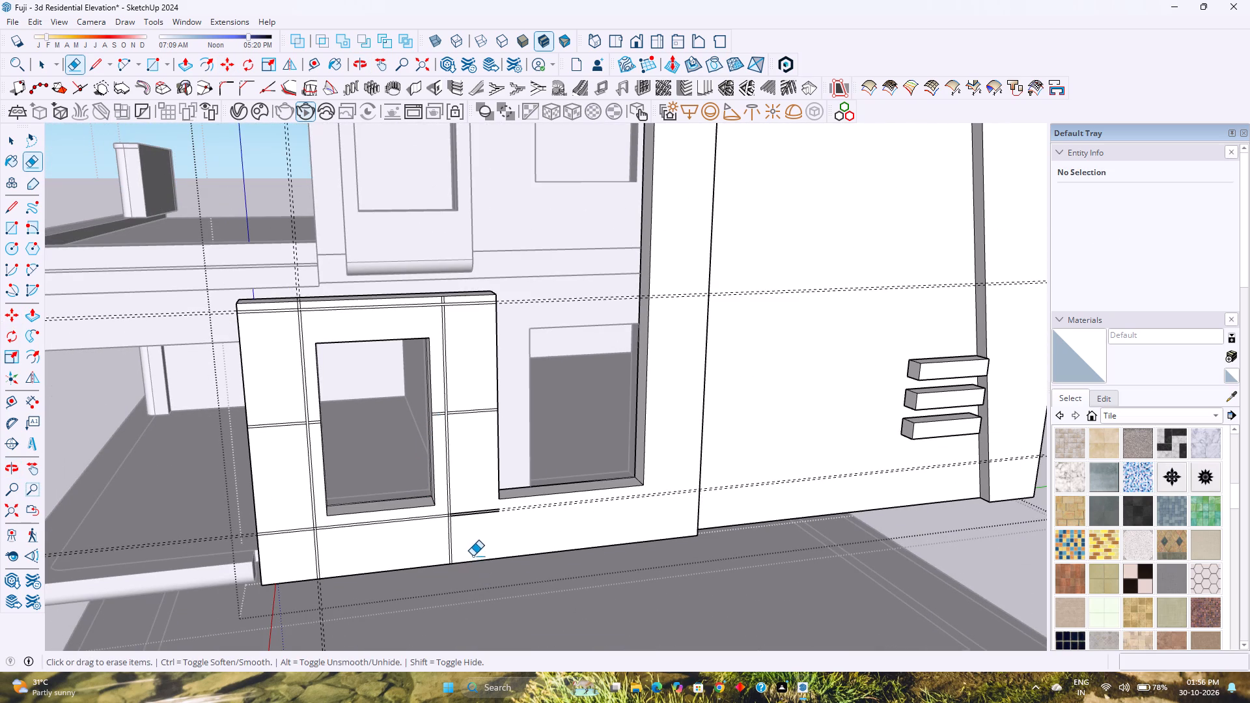
scroll(507, 541, "up", 8)
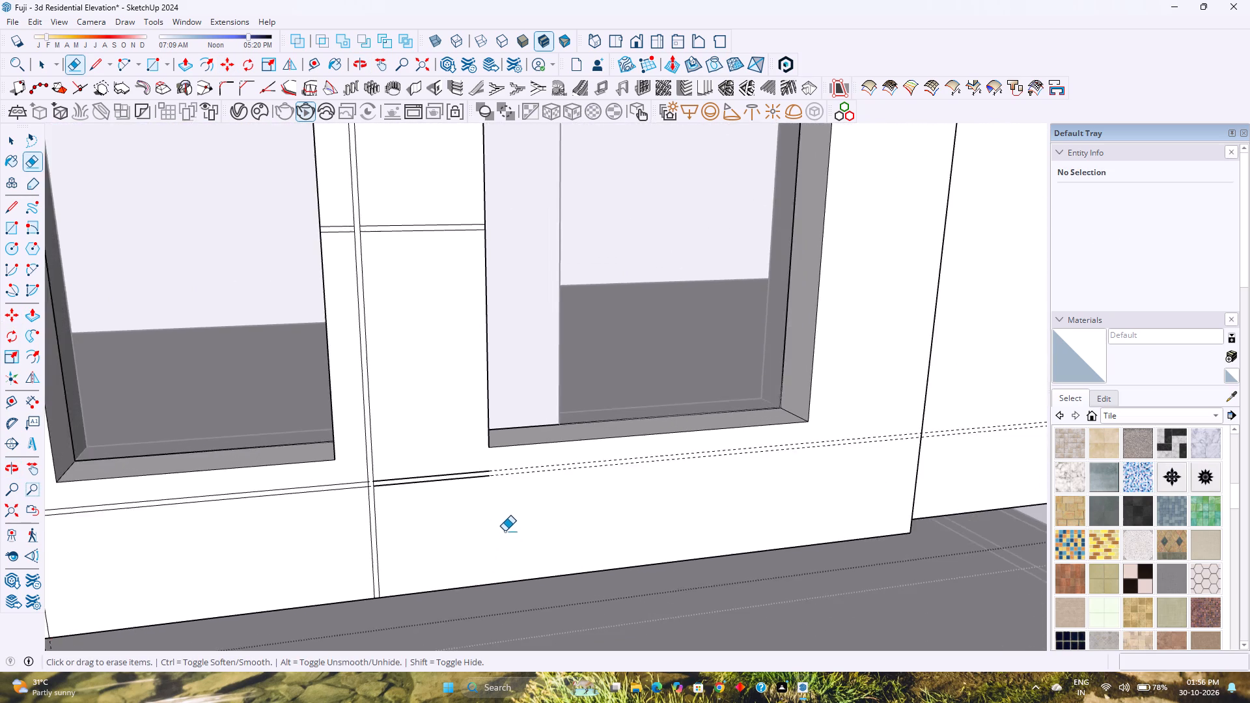
middle_click_drag(505, 531, 335, 515)
key("l")
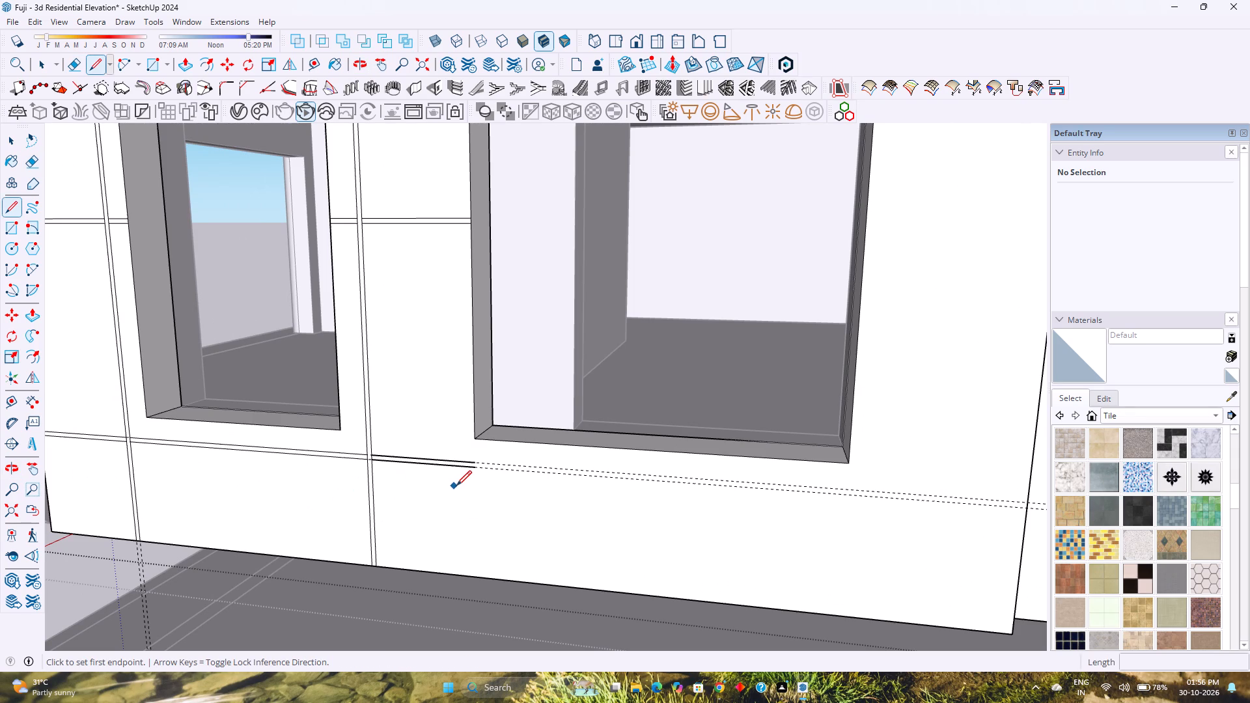
scroll(461, 486, "up", 4)
left_click(486, 458)
scroll(484, 458, "down", 4)
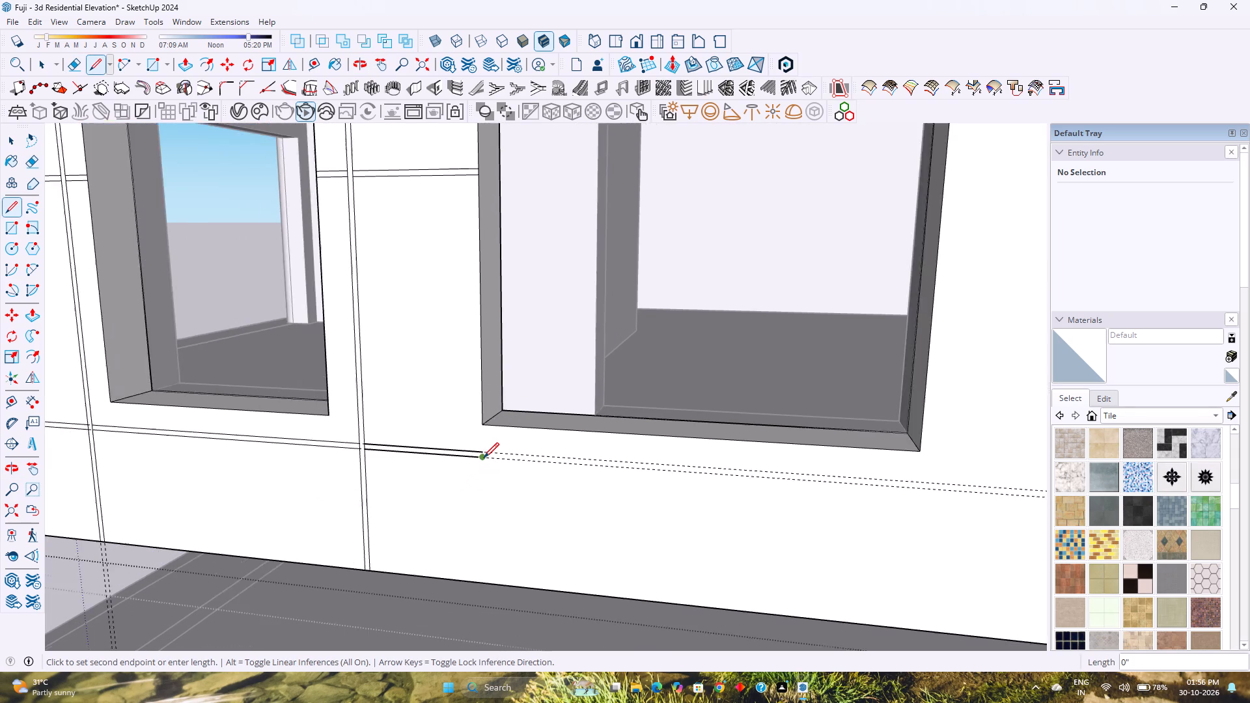
scroll(484, 458, "down", 9)
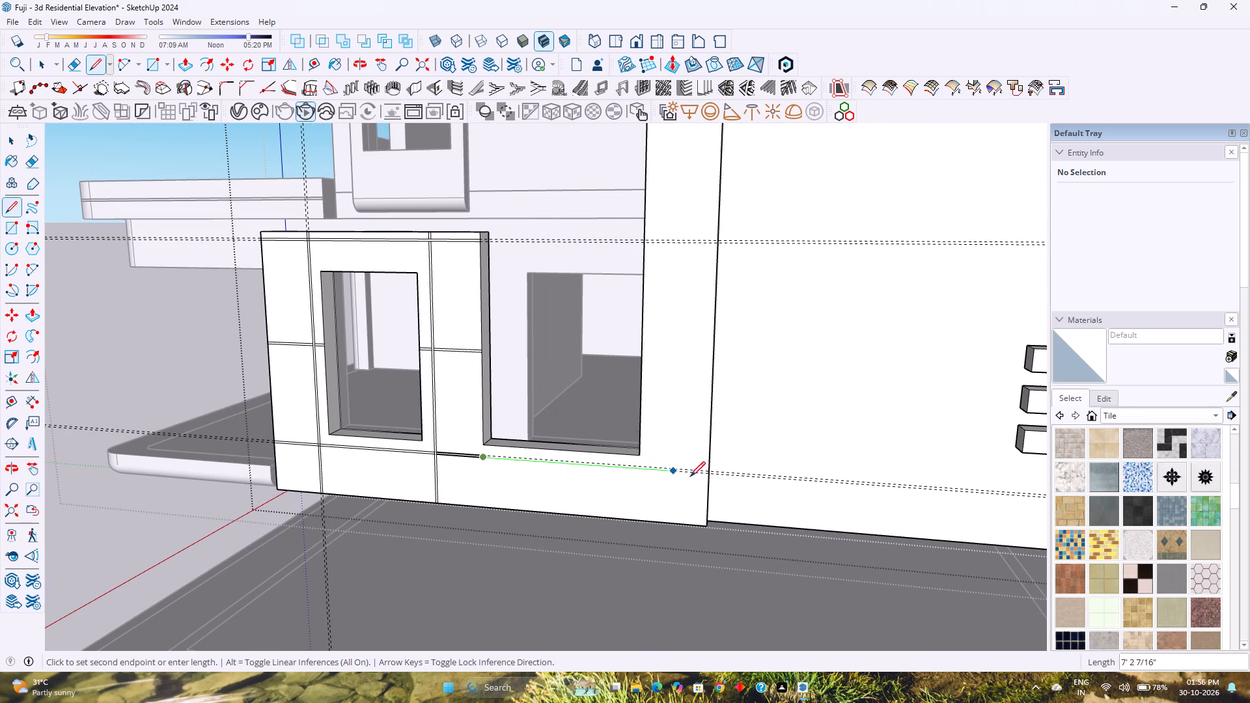
scroll(691, 476, "up", 5)
left_click(719, 473)
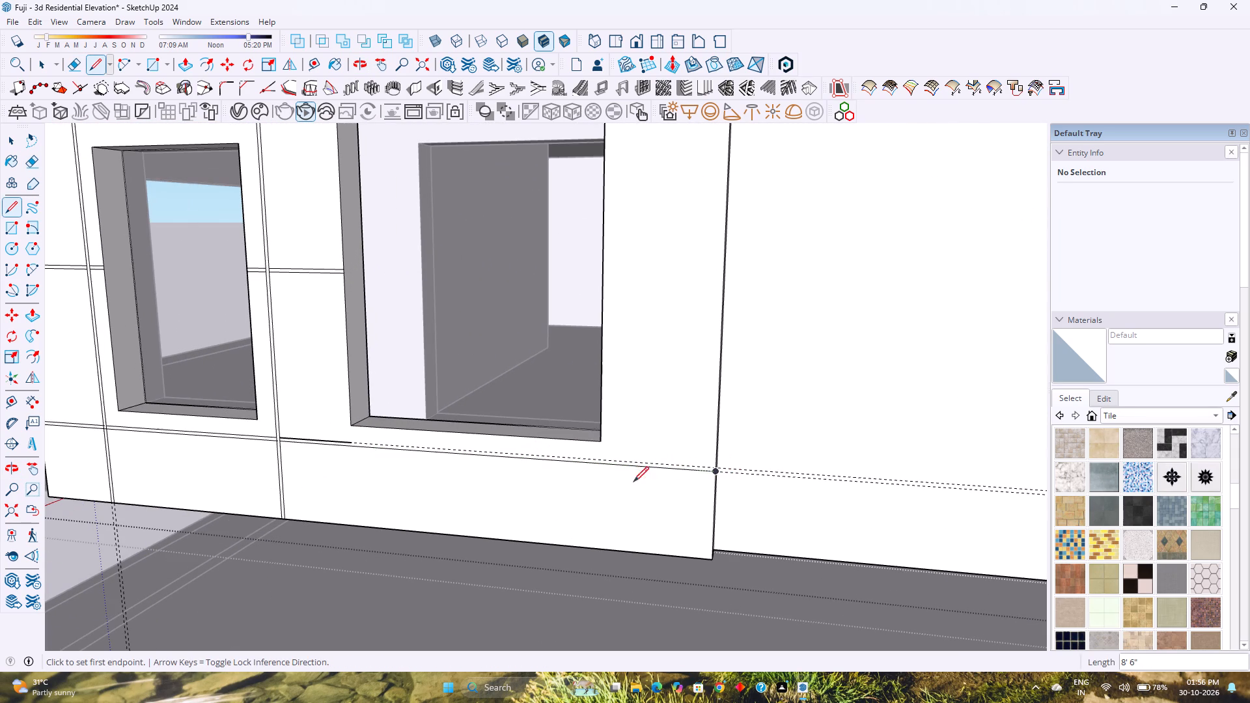
Extend the lowest groove's top line with a parallel 8' 6" line to the frame's far vertical edge.
scroll(349, 441, "up", 12)
left_click(358, 445)
scroll(358, 445, "down", 1)
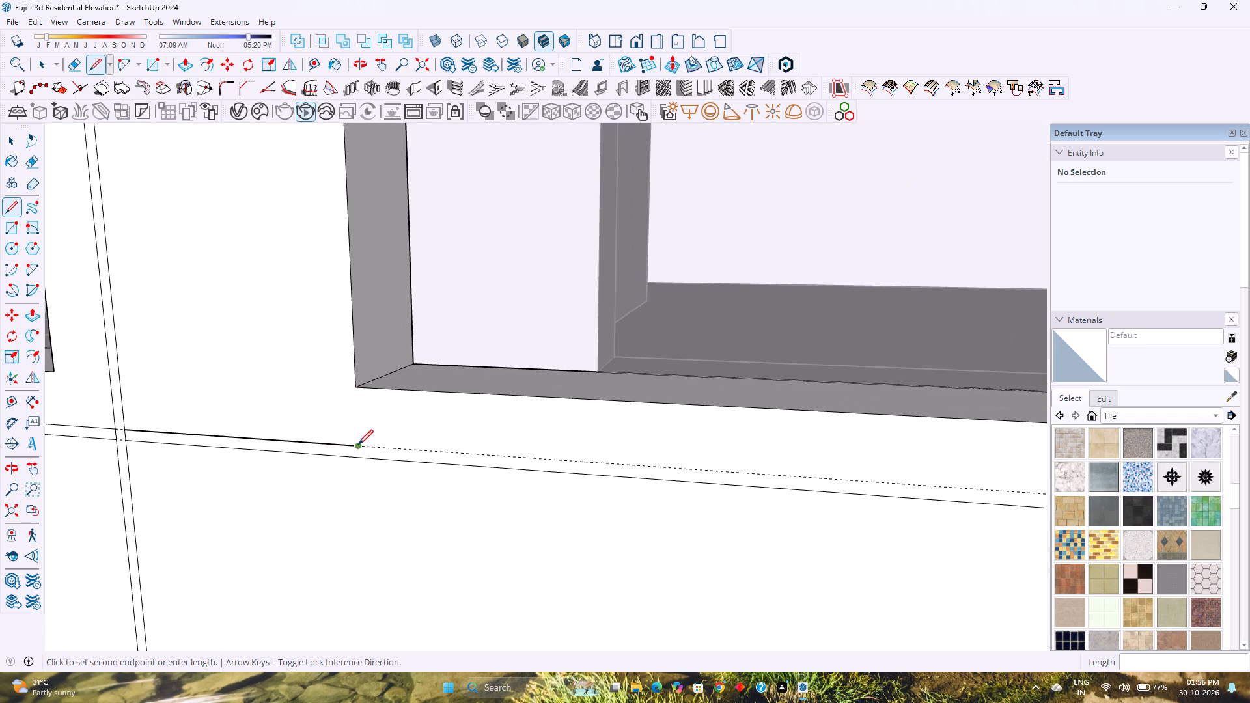
scroll(358, 445, "down", 15)
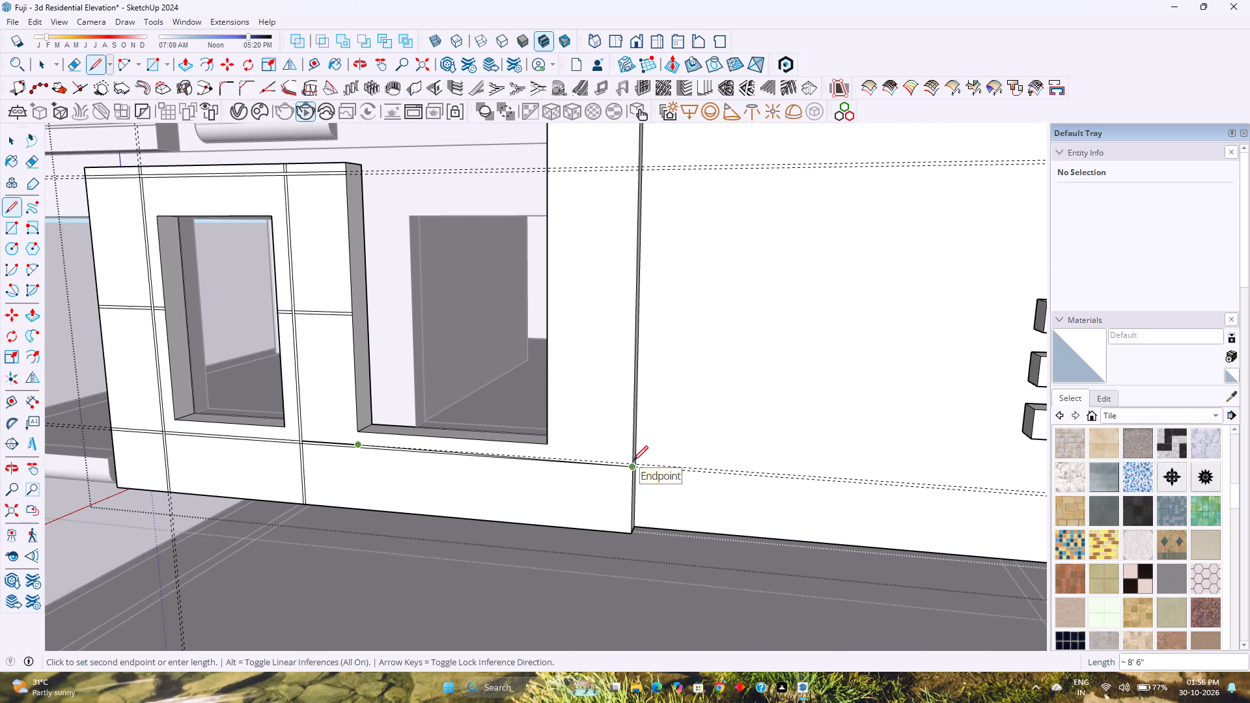
scroll(630, 462, "up", 15)
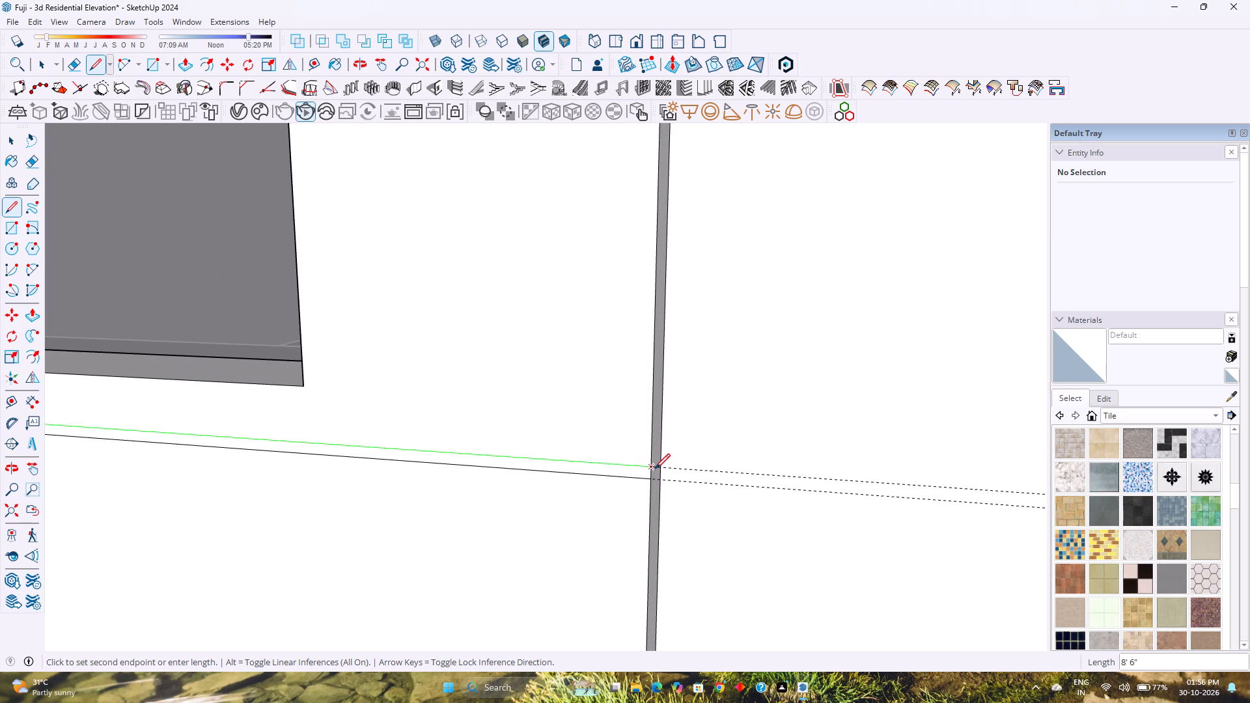
left_click(655, 469)
scroll(570, 465, "down", 18)
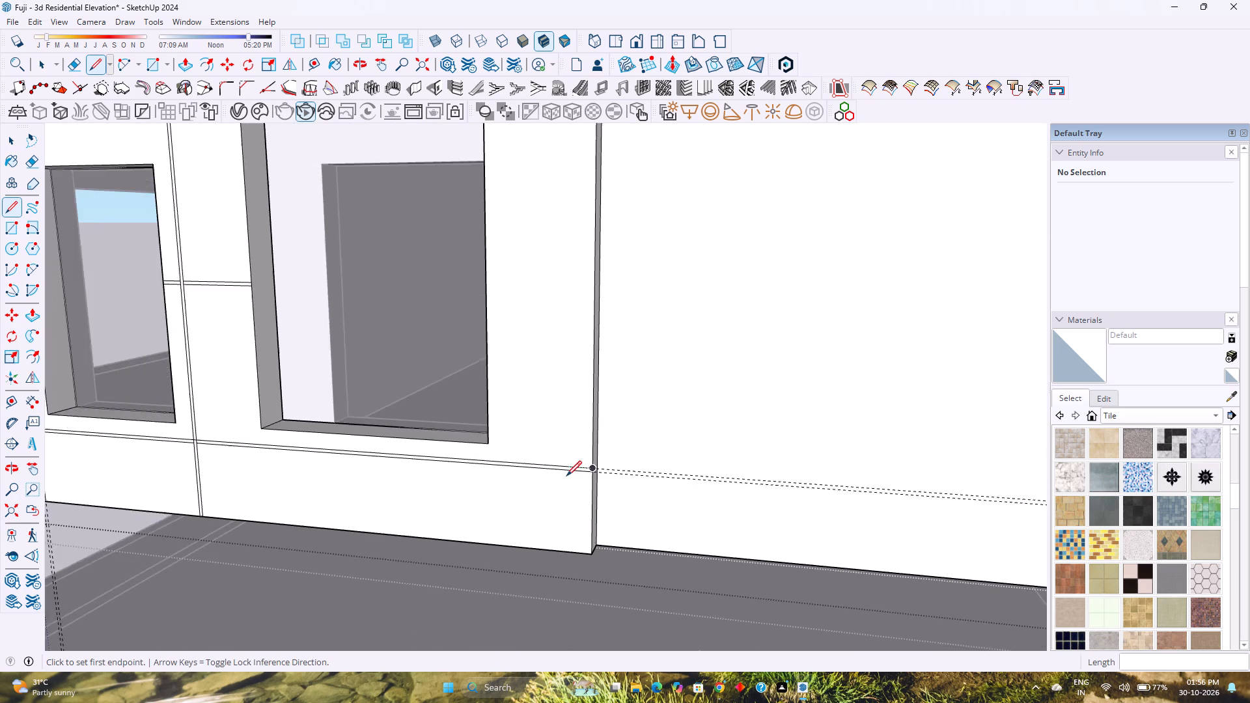
scroll(566, 476, "down", 9)
Copy the two short vertical edges below the lowest horizontal groove 5' along the frame, beneath the wide window opening.
key("space")
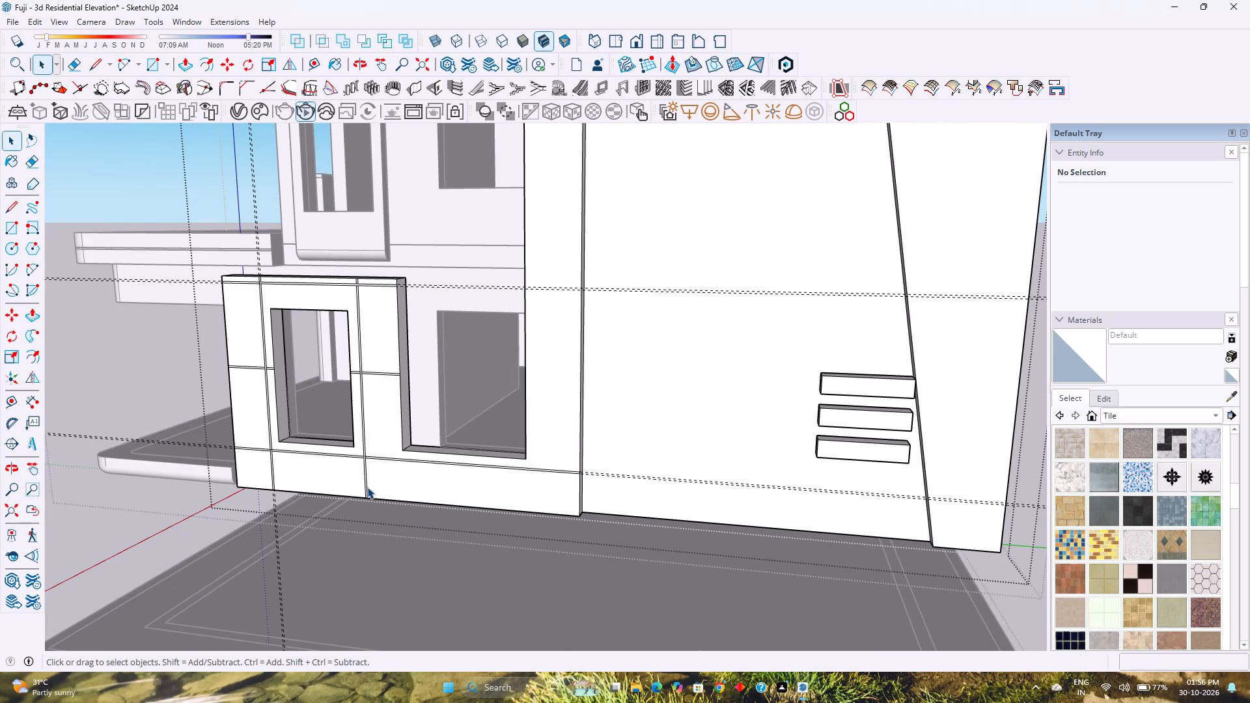
left_click_drag(370, 485, 331, 476)
right_click(351, 478)
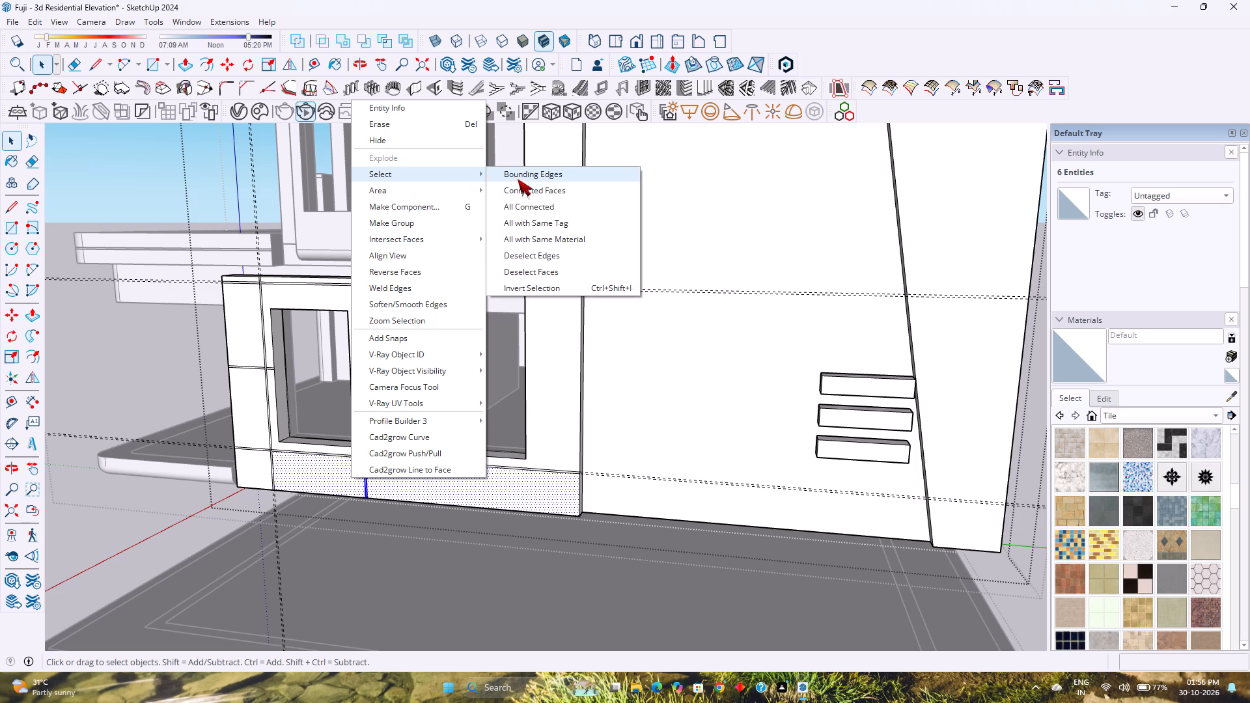
left_click(562, 268)
key("m")
scroll(373, 463, "up", 2)
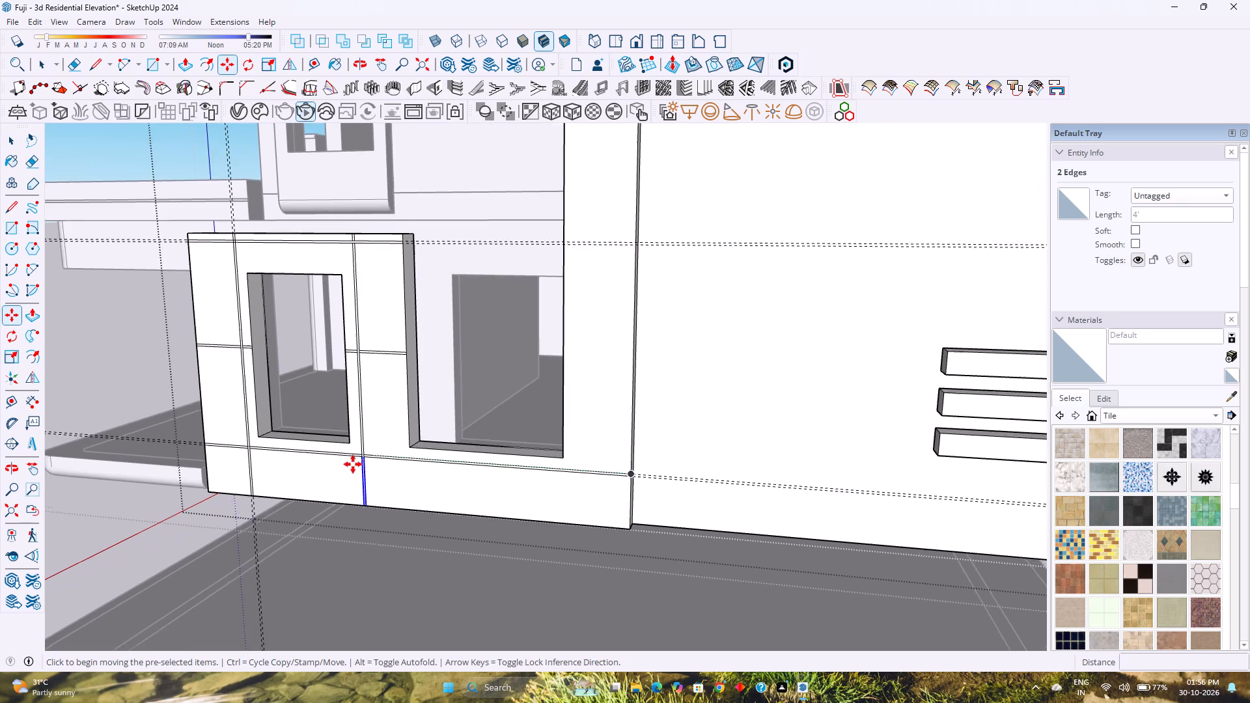
scroll(353, 464, "up", 14)
left_click(396, 439)
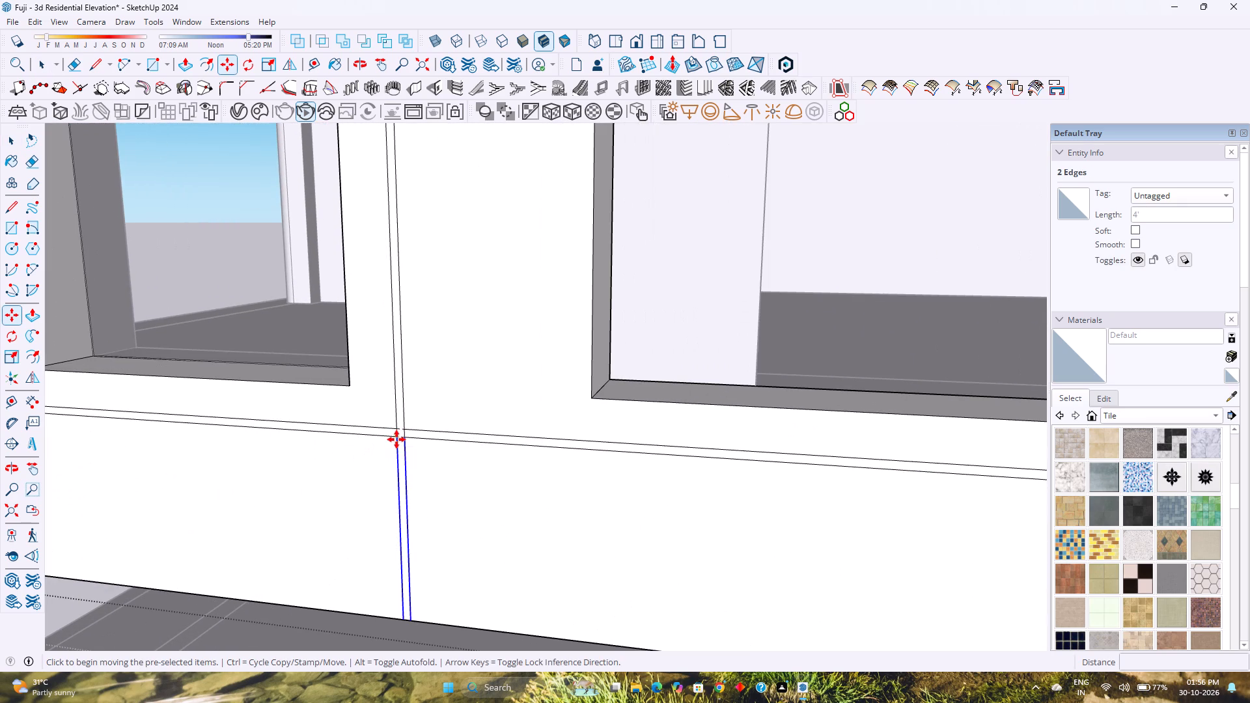
scroll(479, 443, "down", 5)
key("5")
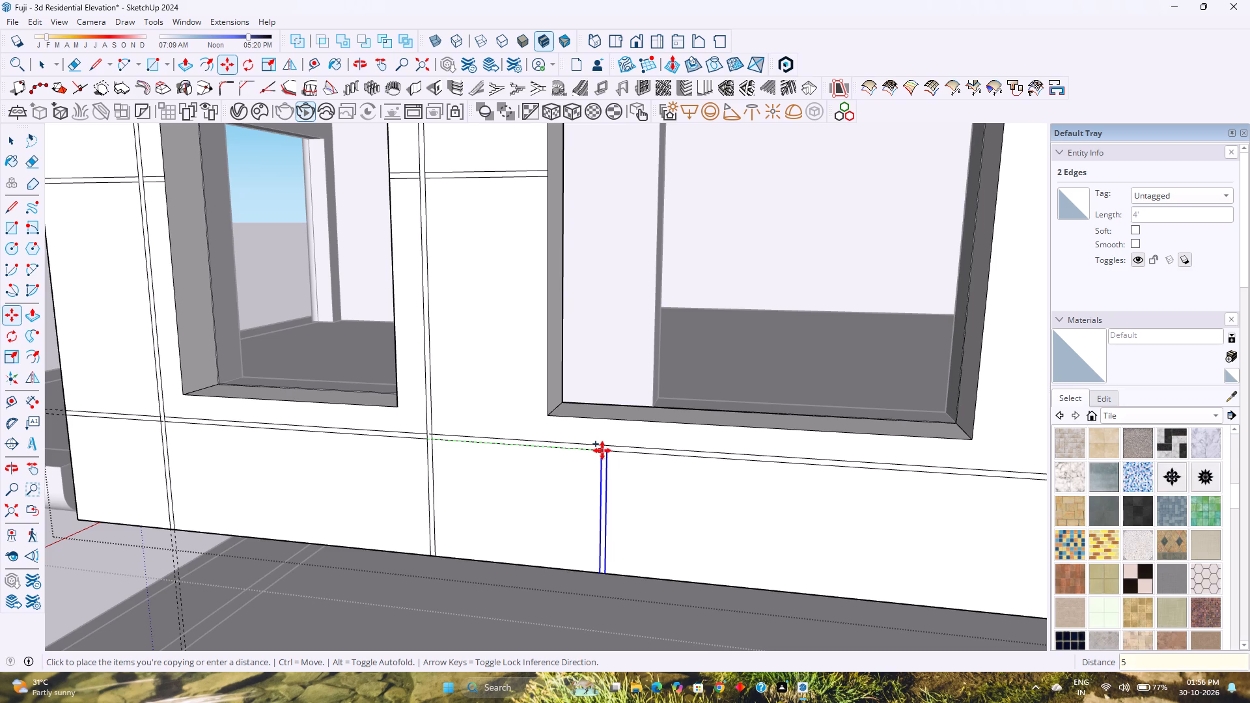
key("apostrophe")
key("Return")
scroll(606, 452, "down", 9)
scroll(665, 460, "up", 4)
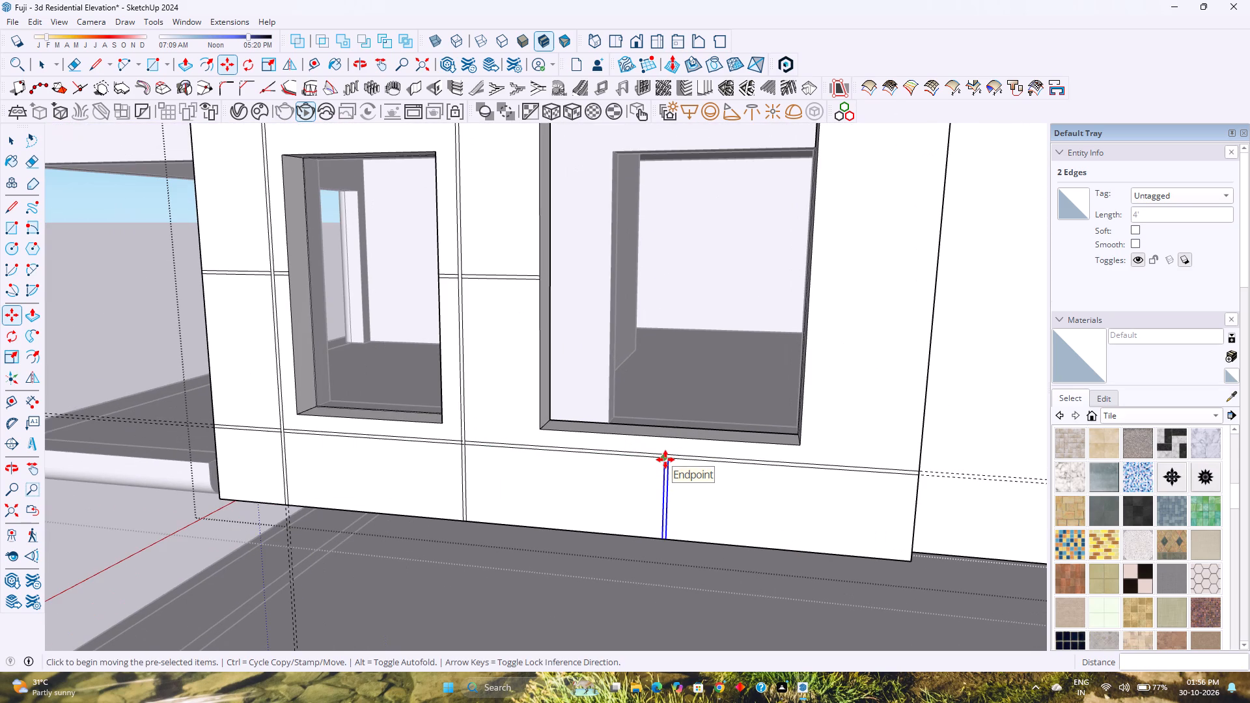
Copy the two short vertical groove edges below the lowest horizontal groove another 3' 6" along the frame, toward its far edge.
left_click(665, 460)
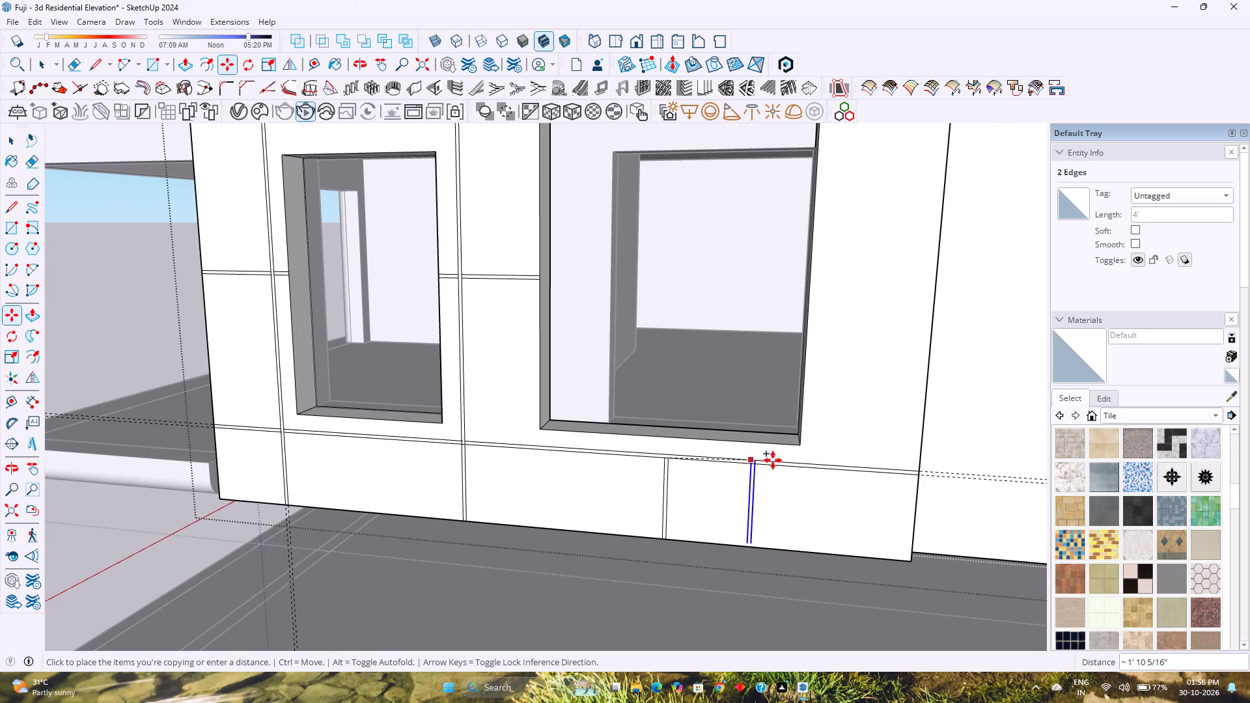
key("Left")
scroll(798, 463, "up", 4)
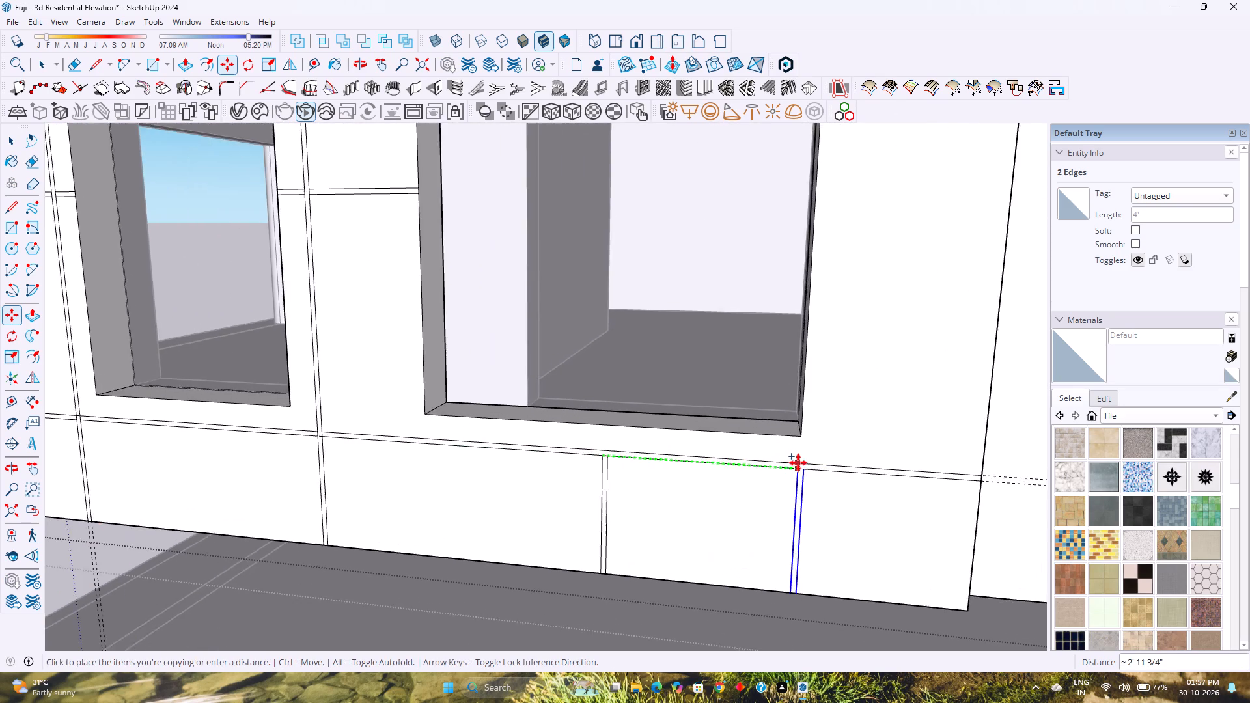
scroll(798, 462, "up", 4)
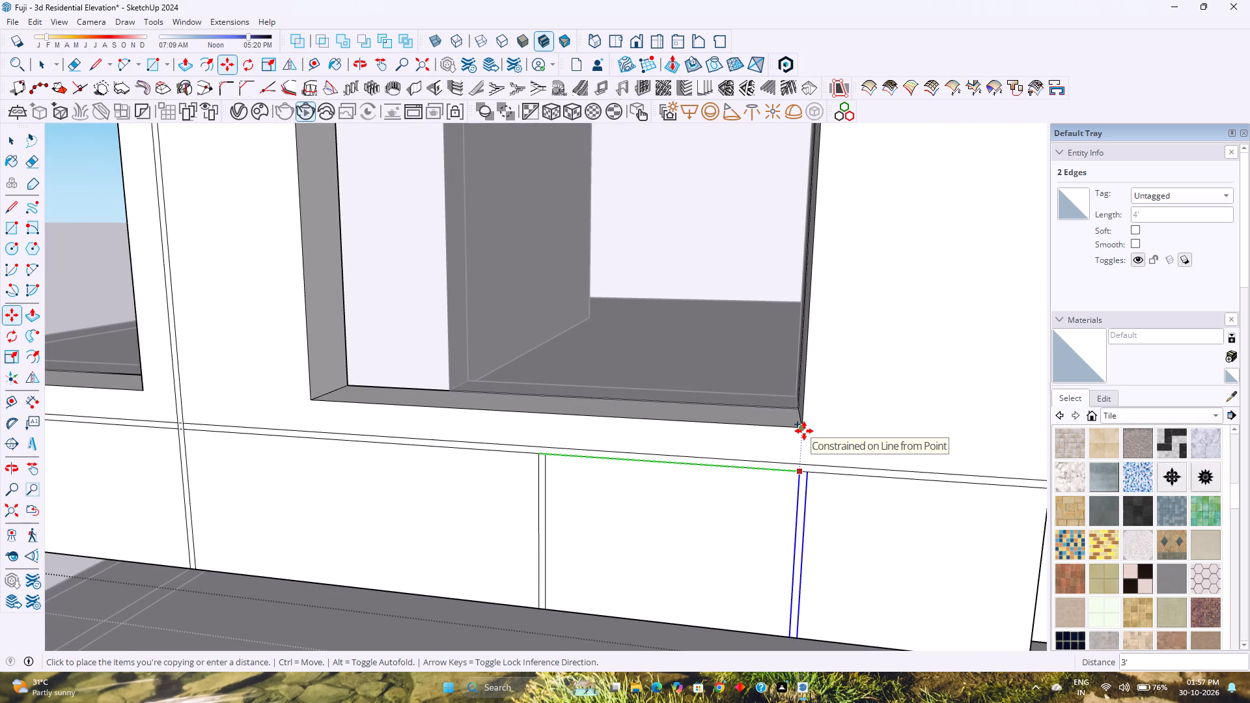
type("3'")
key("6")
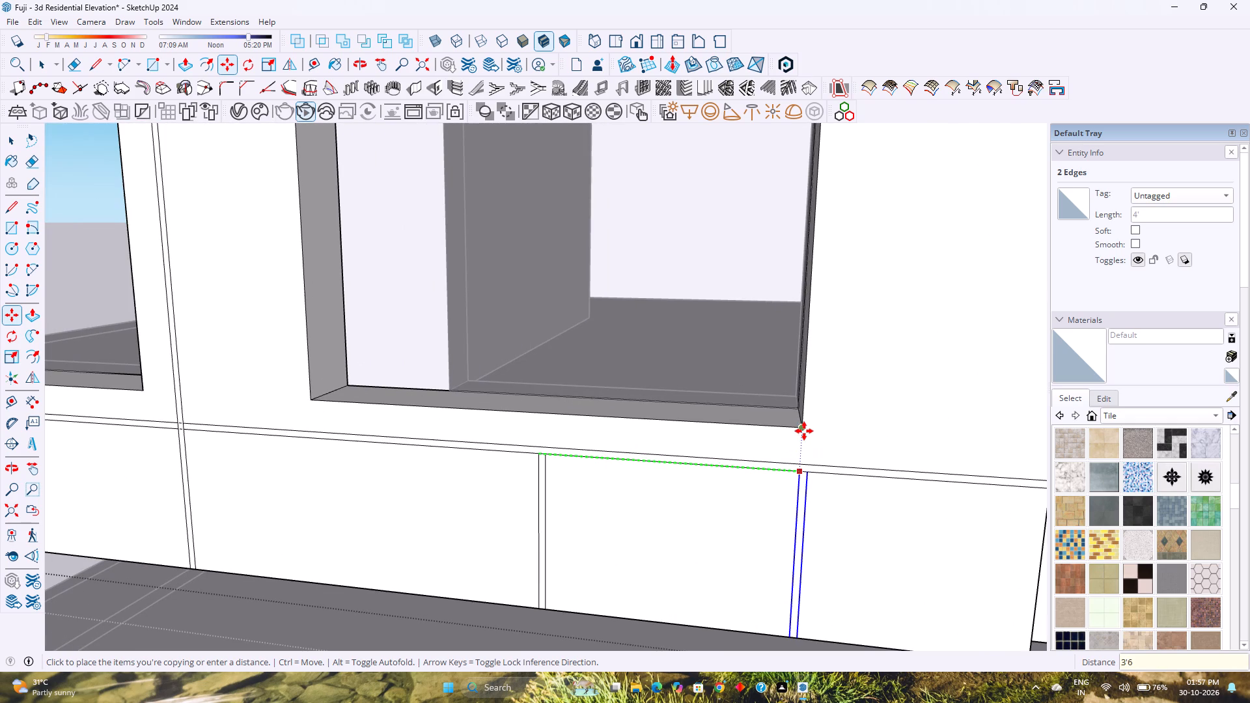
key("Return")
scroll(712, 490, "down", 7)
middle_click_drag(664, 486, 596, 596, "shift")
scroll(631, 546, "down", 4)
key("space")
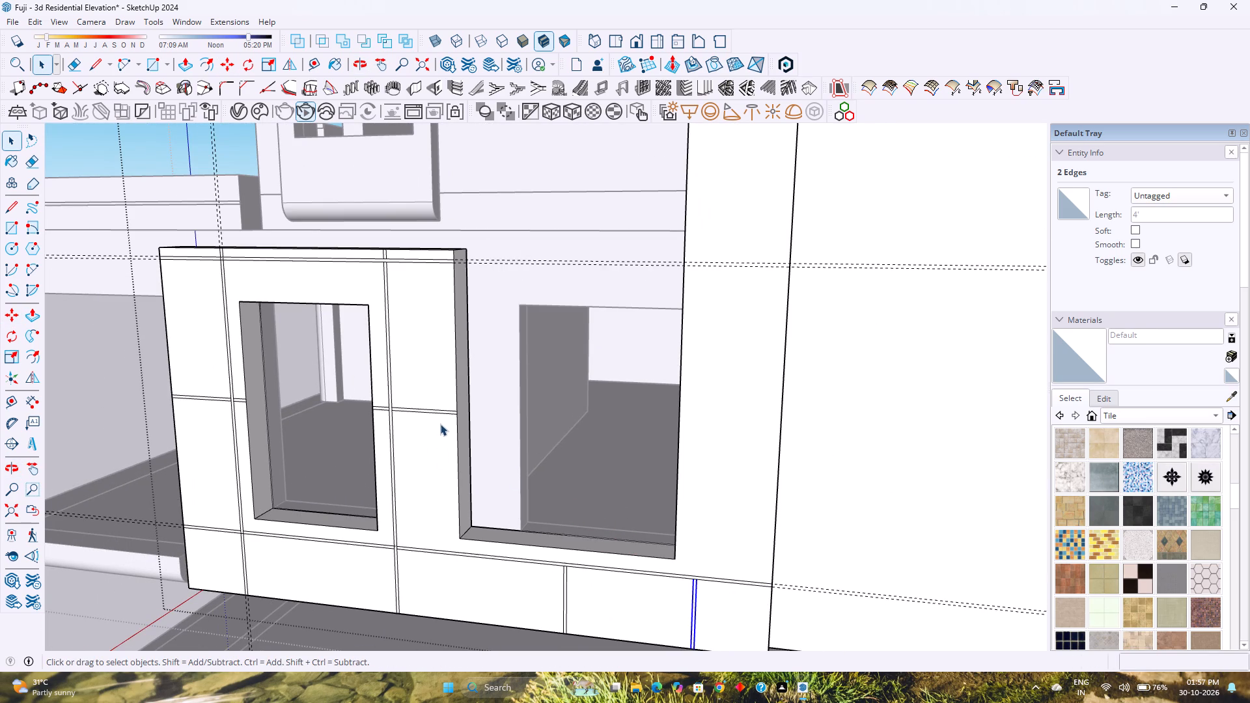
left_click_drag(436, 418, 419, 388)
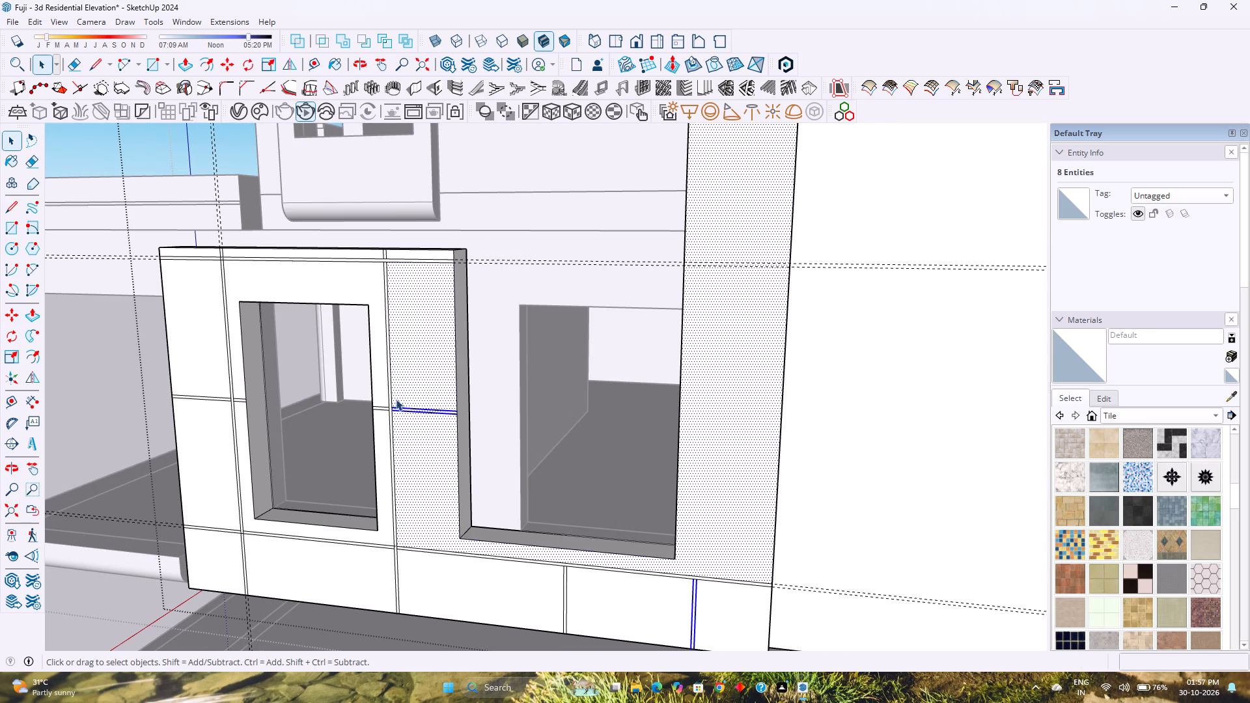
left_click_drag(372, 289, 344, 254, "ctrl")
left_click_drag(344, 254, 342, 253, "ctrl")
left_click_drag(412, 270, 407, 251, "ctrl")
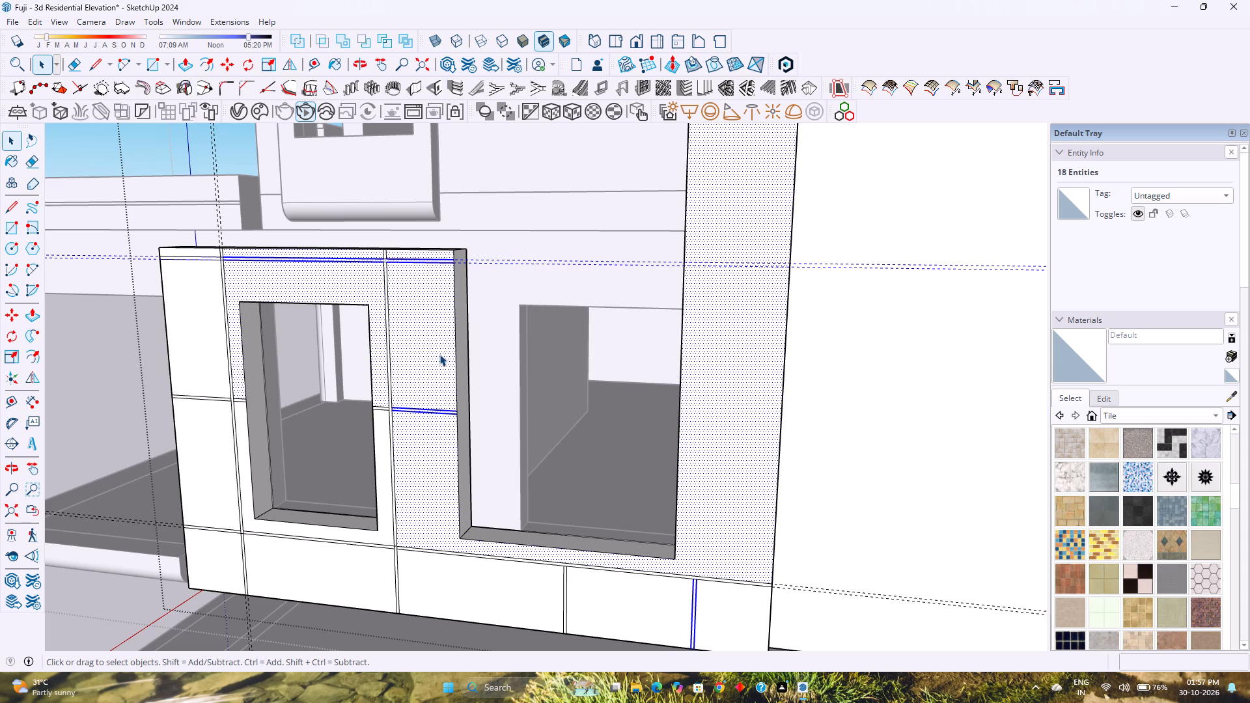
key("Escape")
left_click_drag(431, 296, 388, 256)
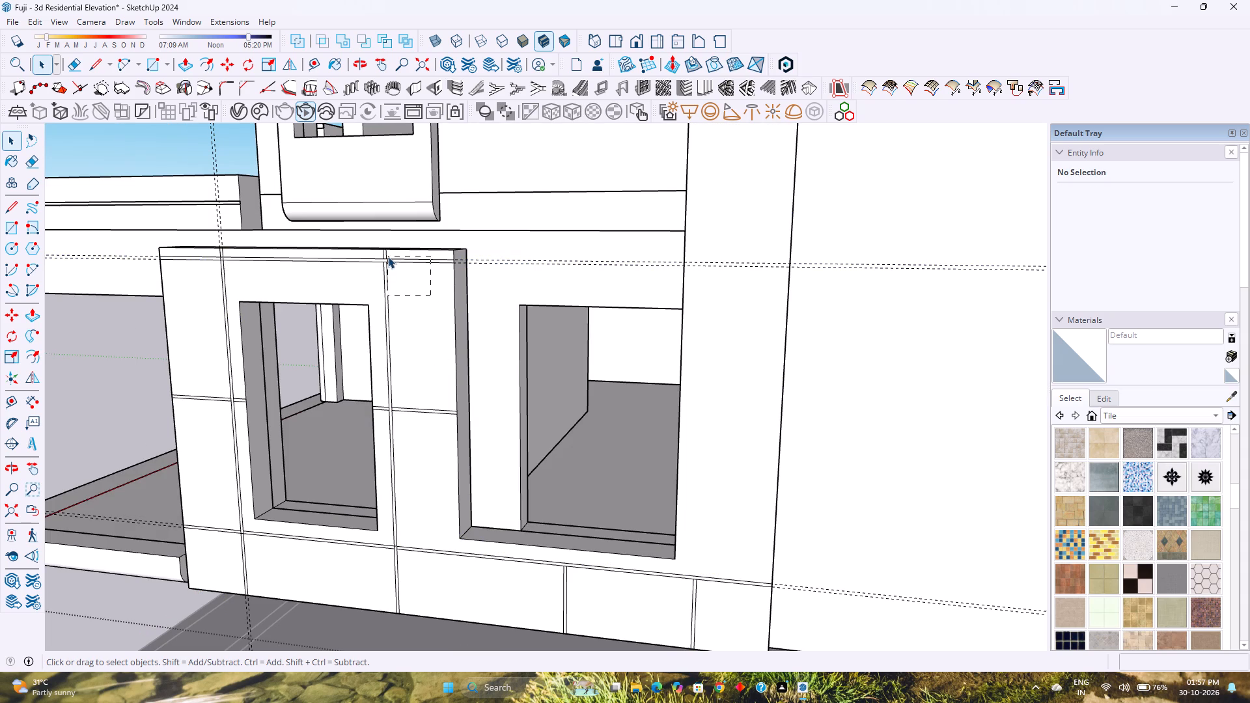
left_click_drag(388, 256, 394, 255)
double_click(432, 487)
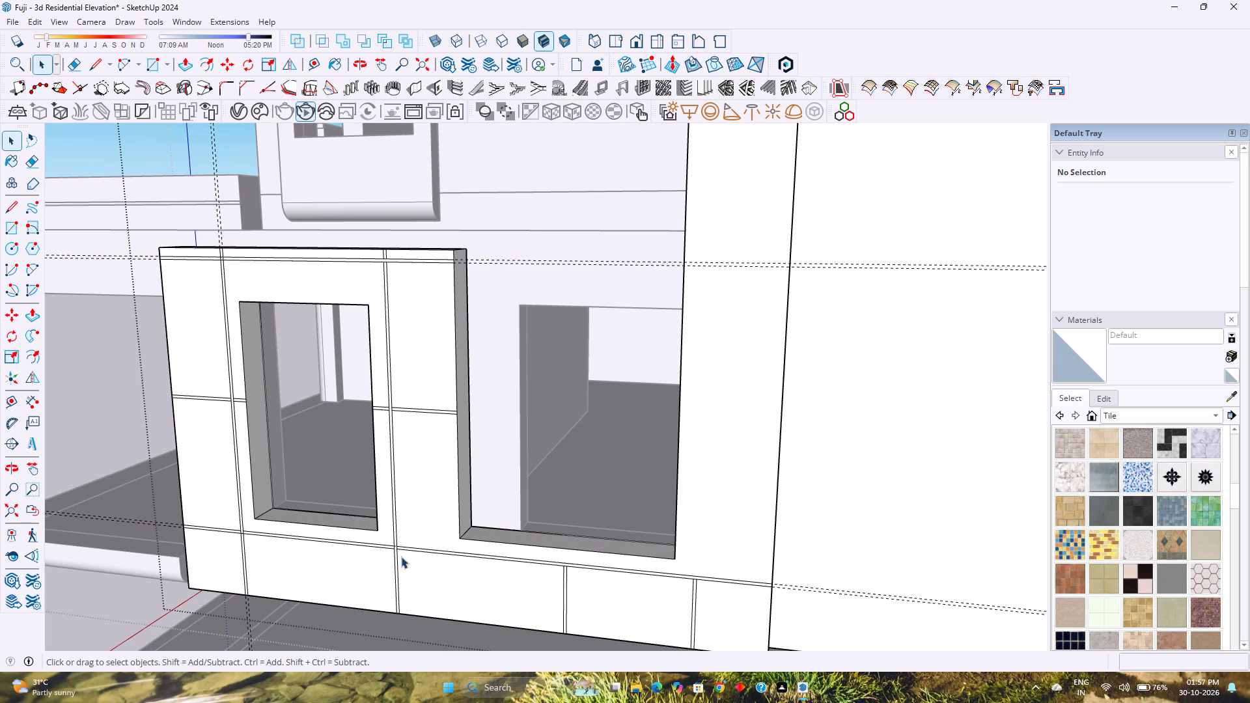
Copy only the edges of the vertical groove pair between the windows and its middle horizontal segments 8' 6" along, beyond the wide opening.
left_click_drag(426, 506, 421, 471)
left_click_drag(421, 471, 384, 387)
right_click(410, 457)
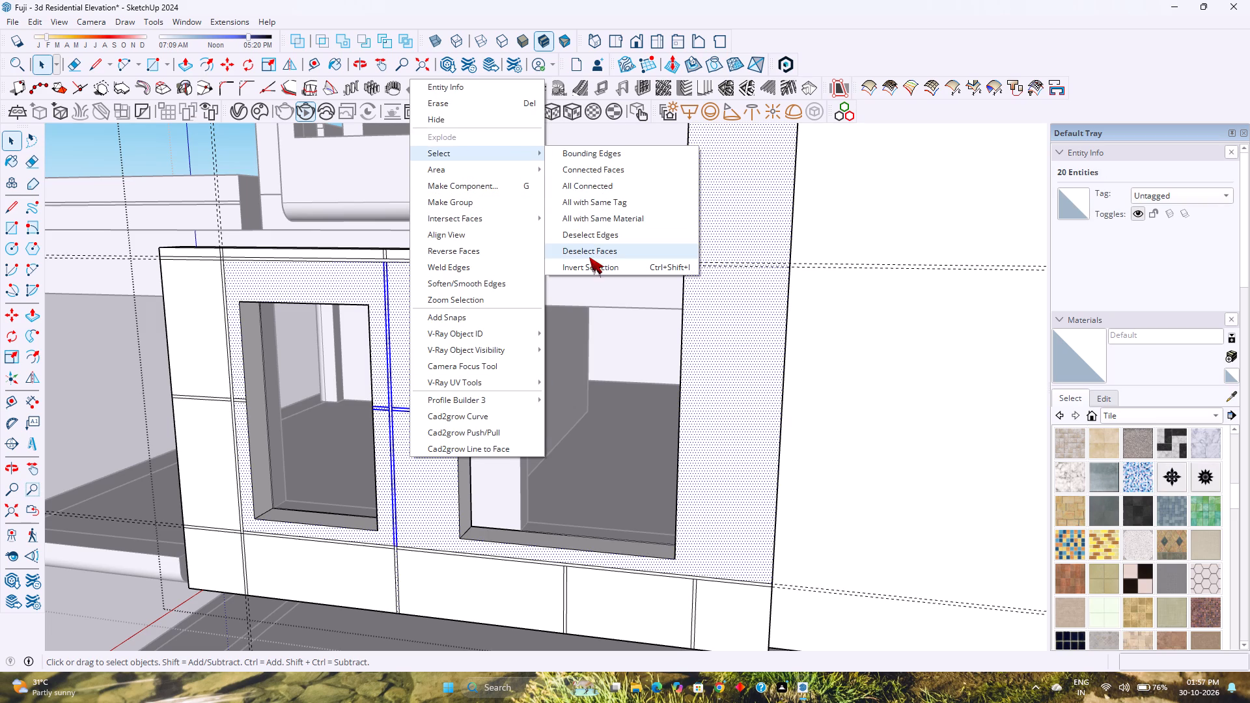
left_click(589, 257)
key("m")
scroll(391, 565, "up", 2)
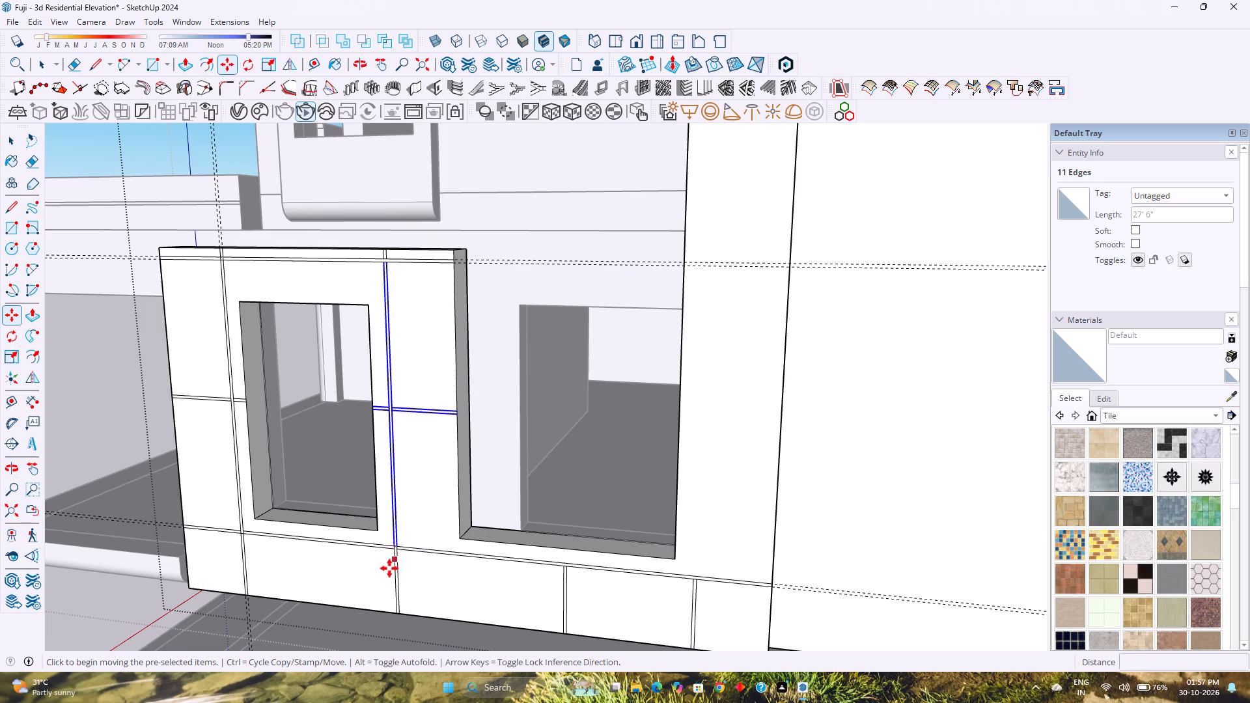
scroll(389, 568, "up", 14)
left_click(402, 529)
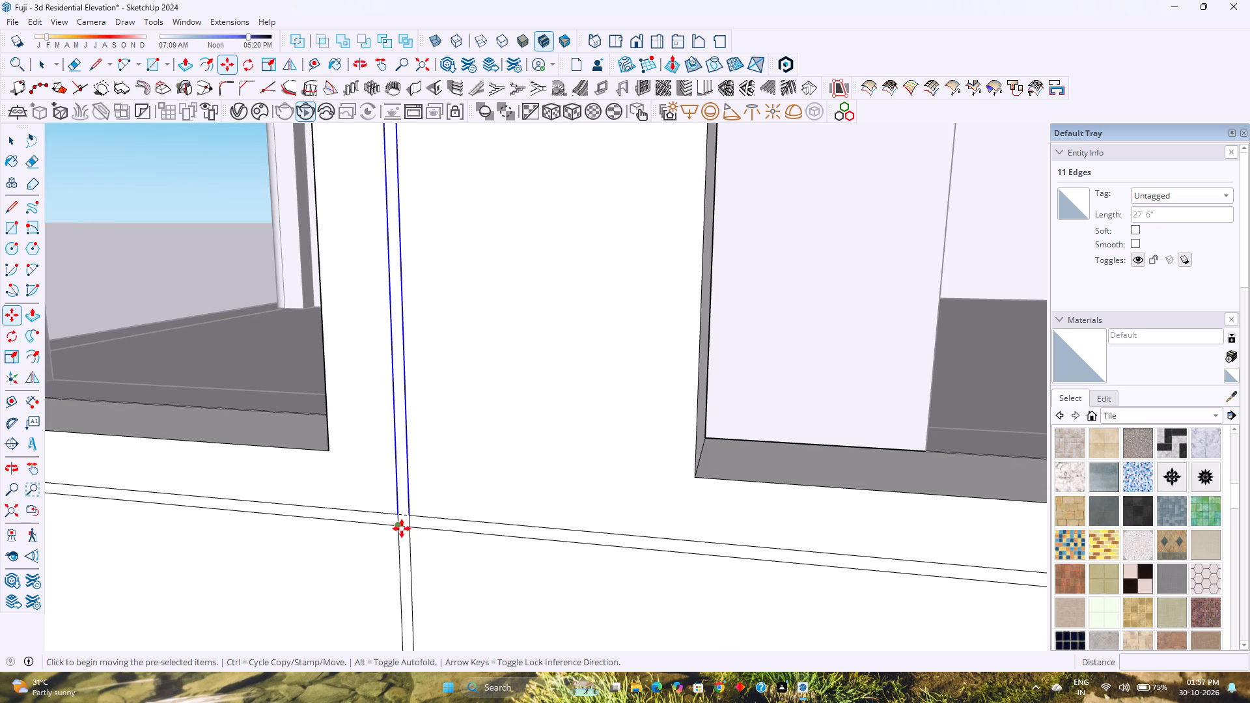
scroll(486, 529, "down", 13)
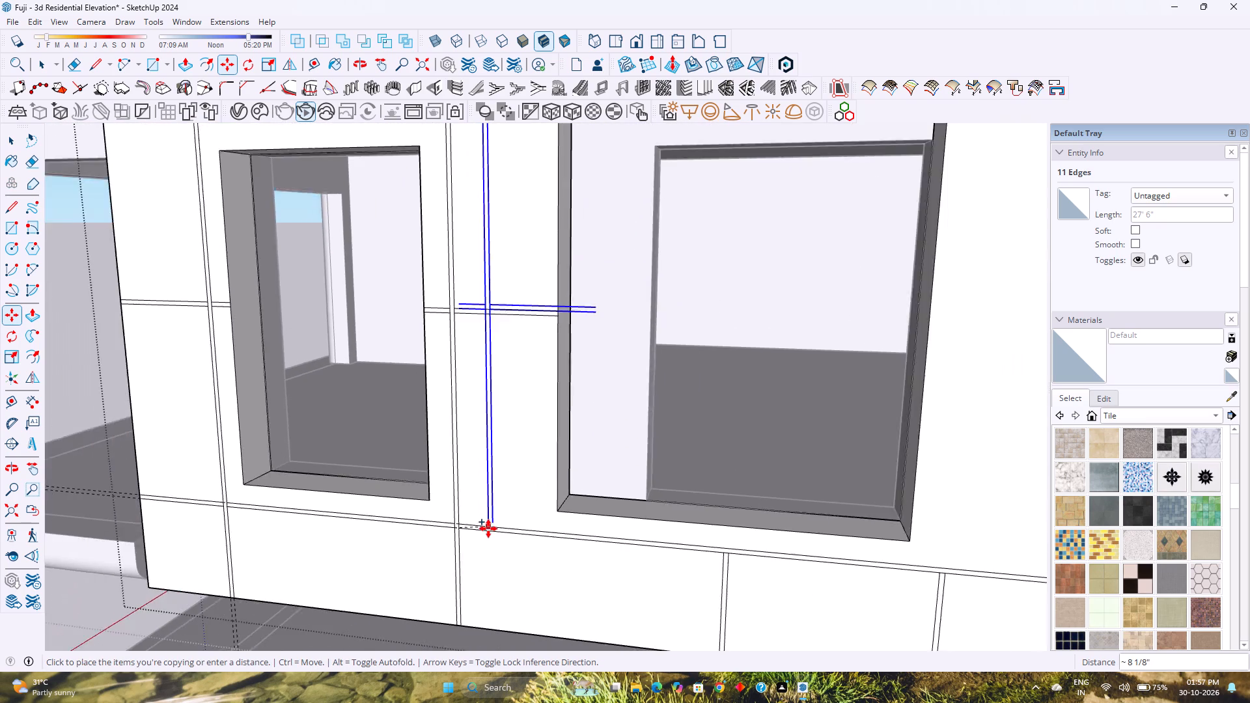
scroll(488, 529, "down", 5)
scroll(708, 553, "up", 7)
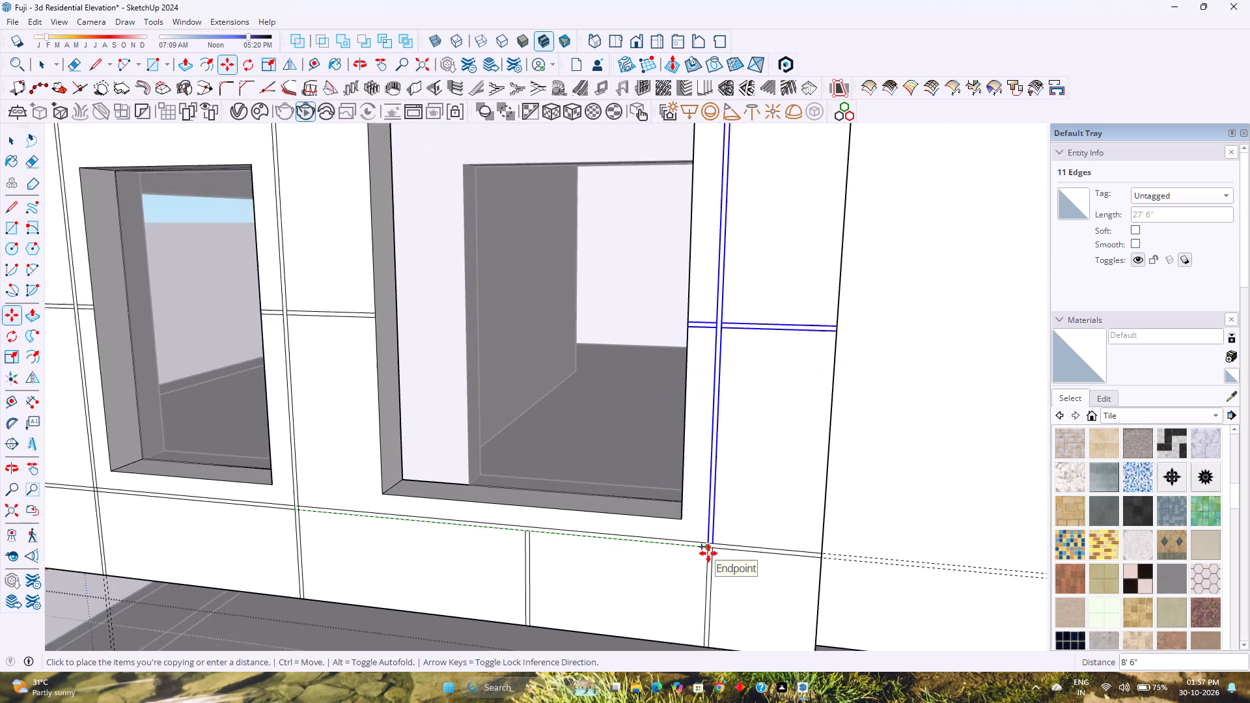
scroll(708, 553, "up", 3)
left_click(710, 547)
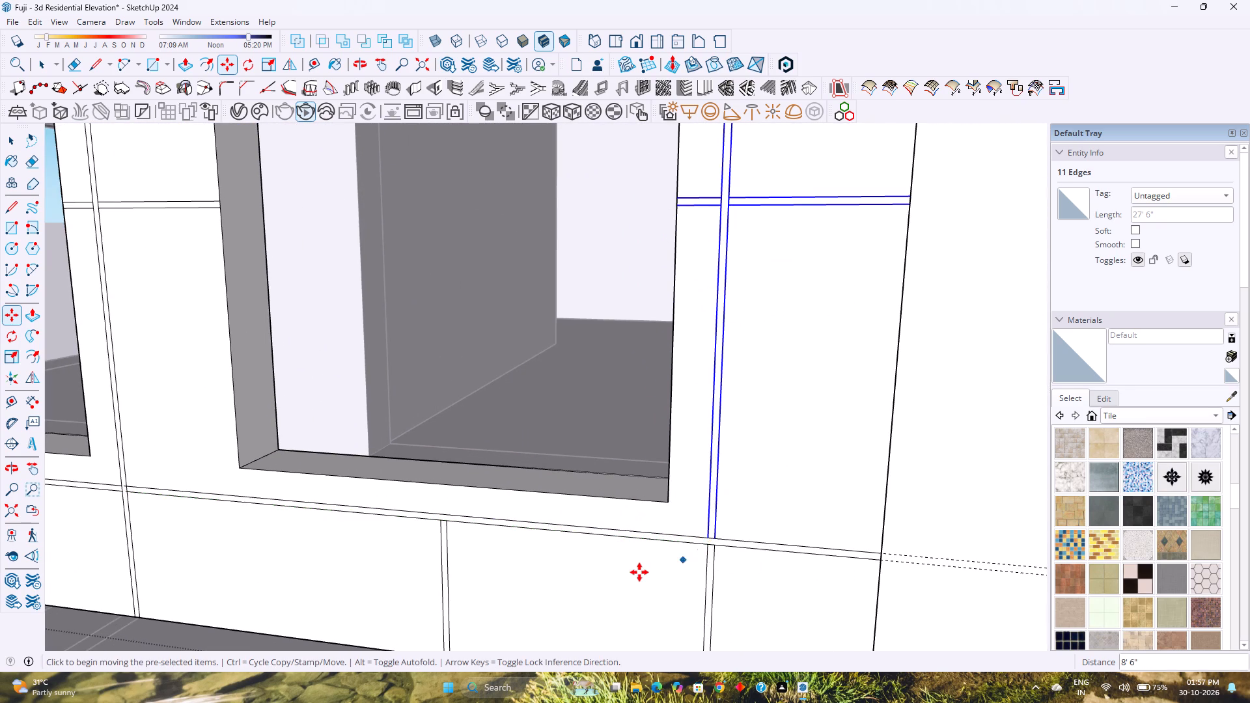
scroll(635, 572, "down", 12)
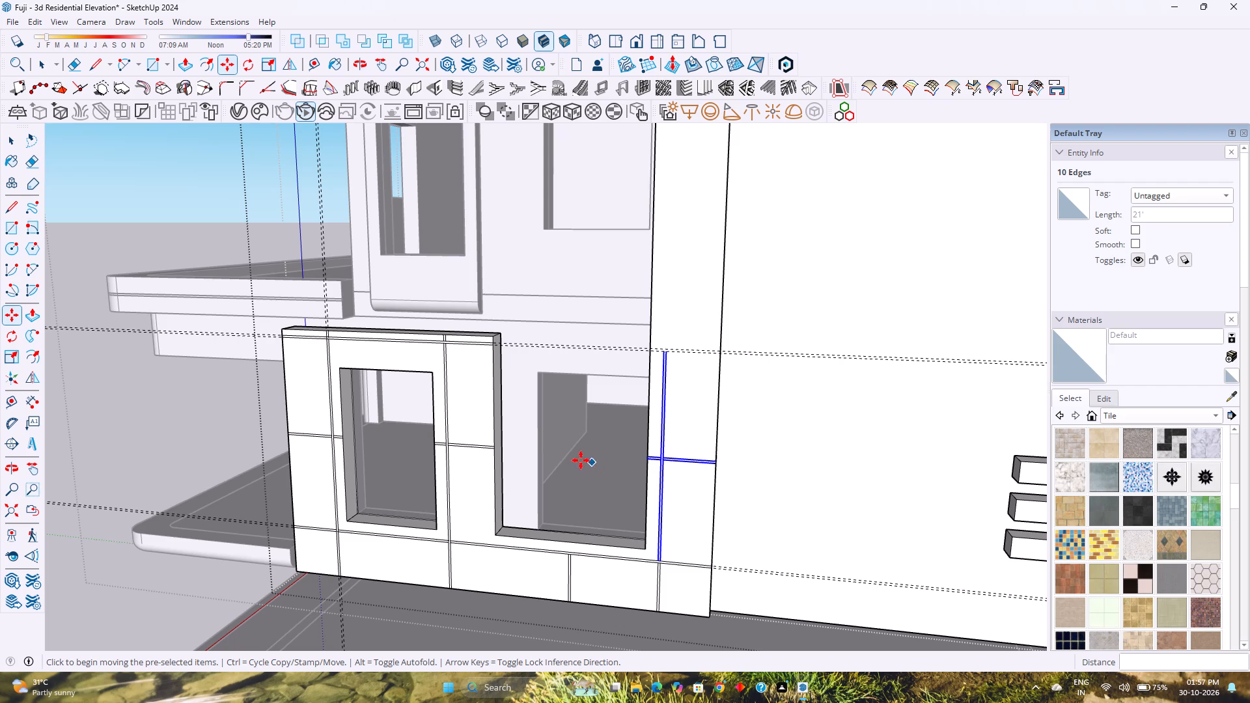
middle_click_drag(585, 457, 423, 527, "shift")
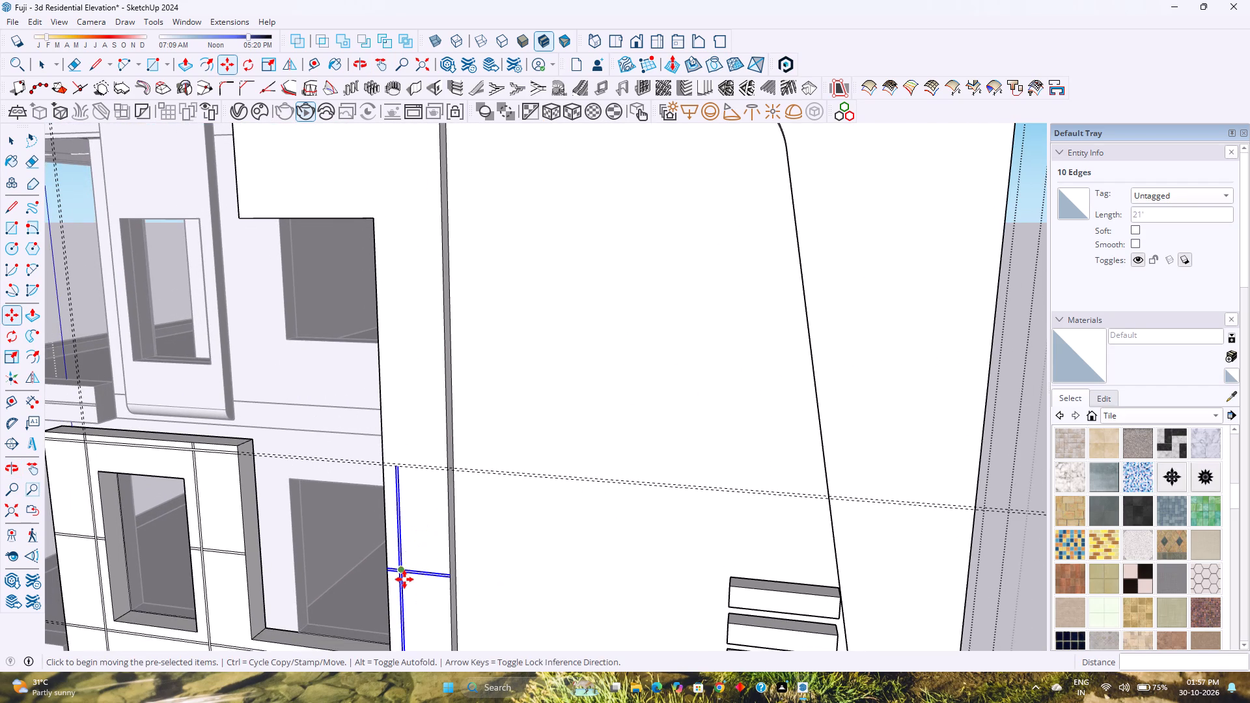
key("Escape")
key("space")
Extend the copied vertical groove's first edge with a 16' 10" line from its upper end to the tall facade panel's top edge.
scroll(410, 590, "up", 3)
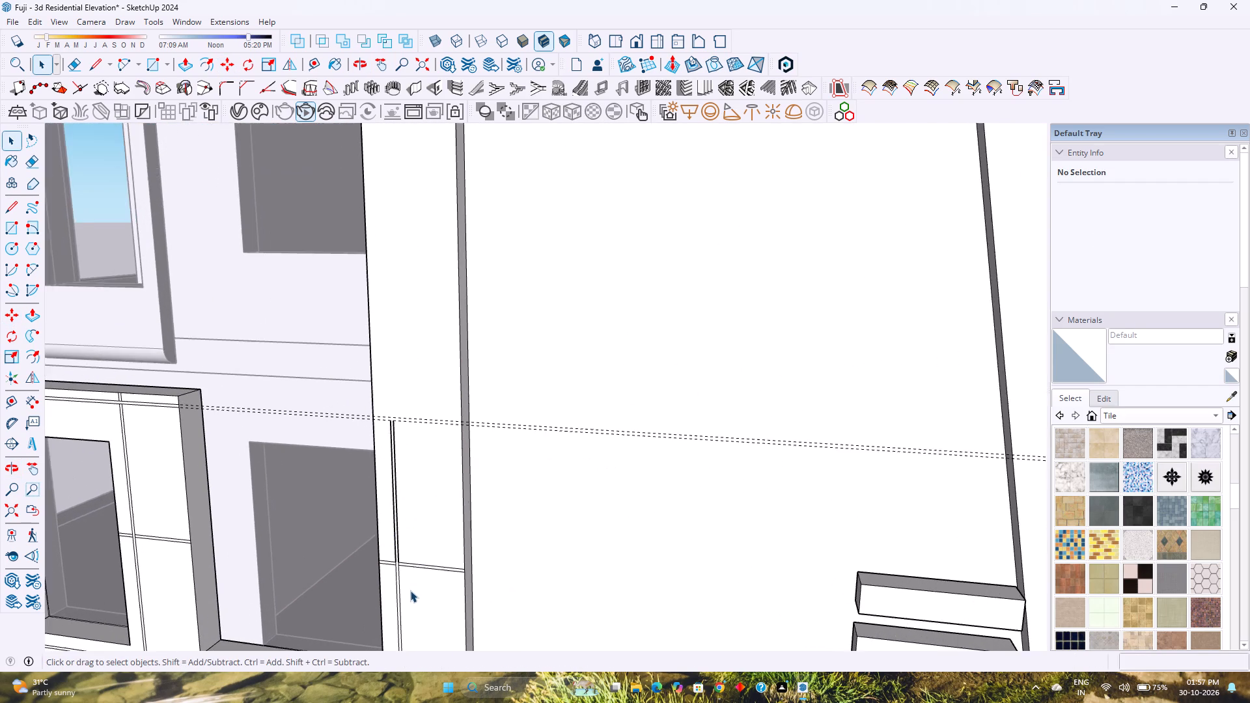
scroll(404, 596, "up", 4)
scroll(404, 591, "down", 4)
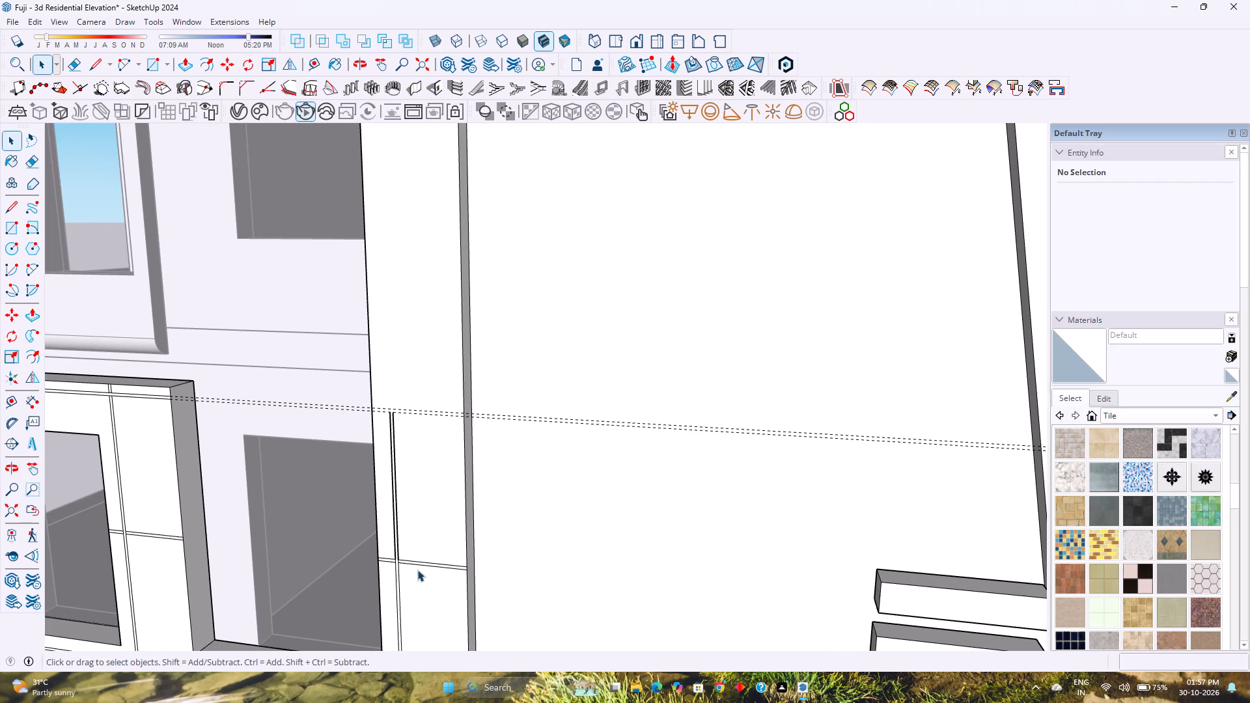
scroll(361, 551, "down", 3)
middle_click_drag(380, 544, 477, 499)
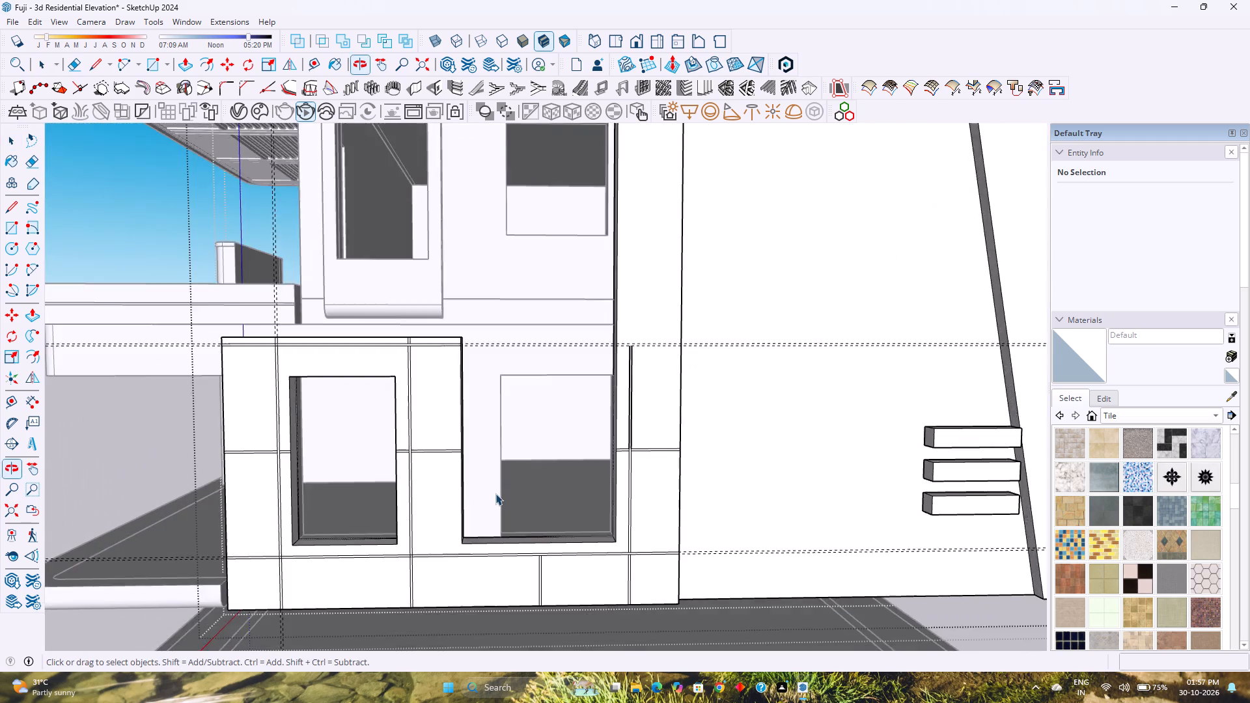
scroll(495, 493, "down", 2)
middle_click_drag(572, 465, 440, 549, "shift")
scroll(365, 532, "up", 2)
middle_click_drag(364, 533, 429, 468, "shift")
middle_click(429, 468, "shift")
scroll(456, 544, "up", 5)
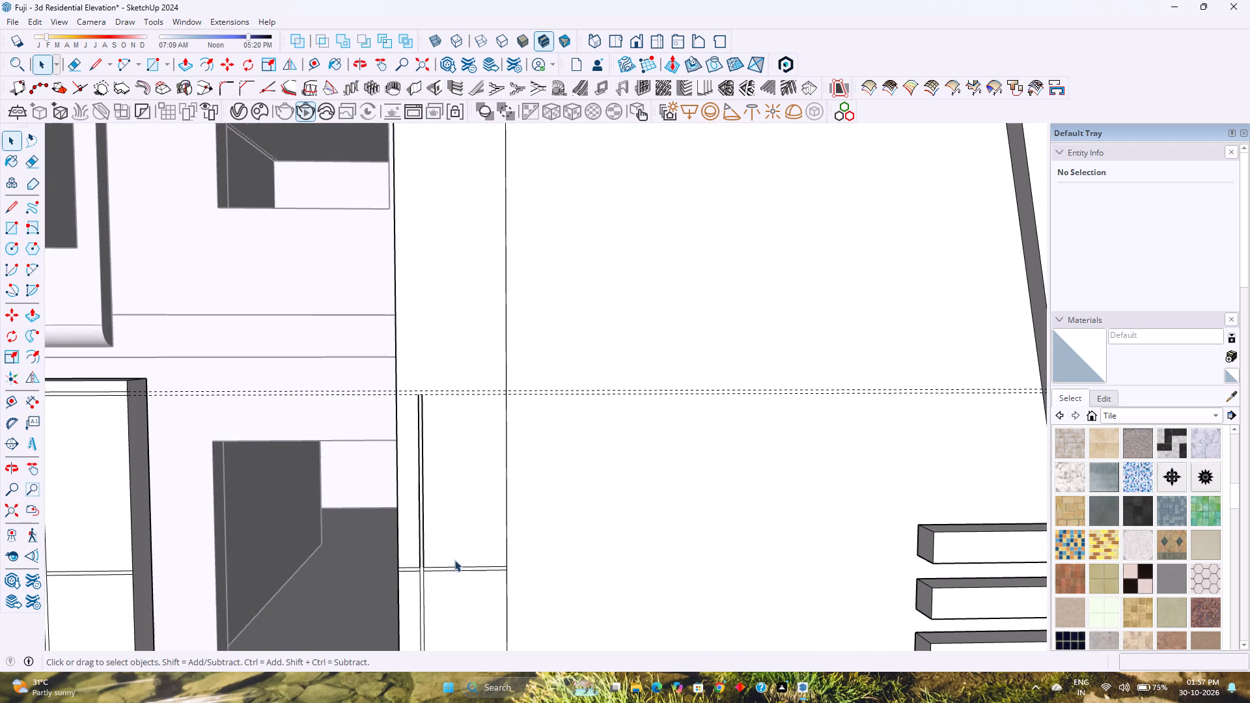
scroll(412, 493, "down", 7)
middle_click_drag(417, 489, 434, 564, "shift")
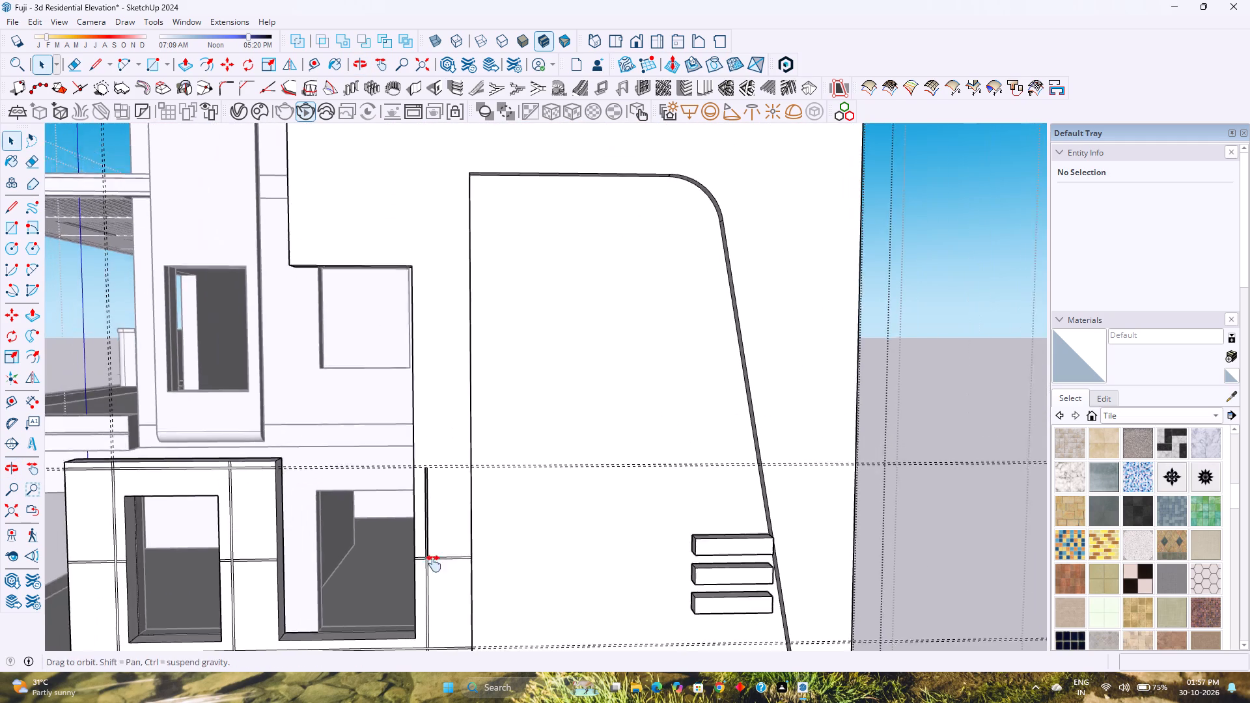
middle_click_drag(434, 564, 434, 568, "shift")
key("l")
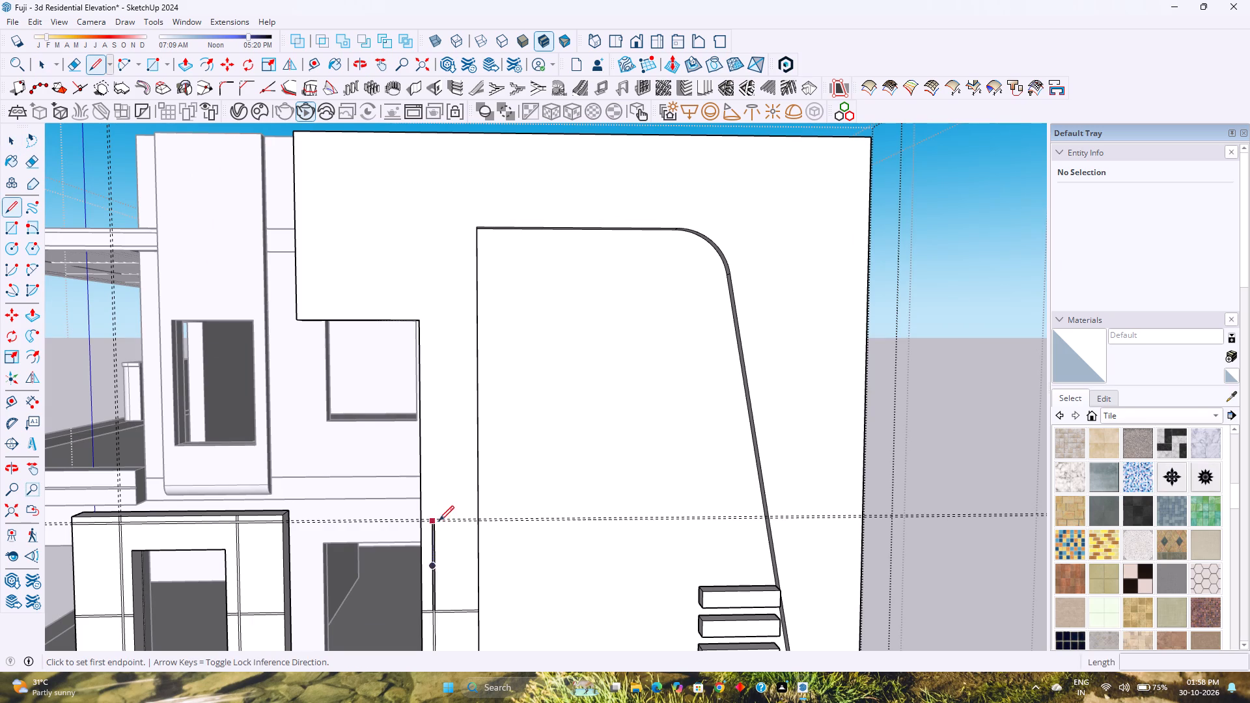
scroll(436, 519, "up", 15)
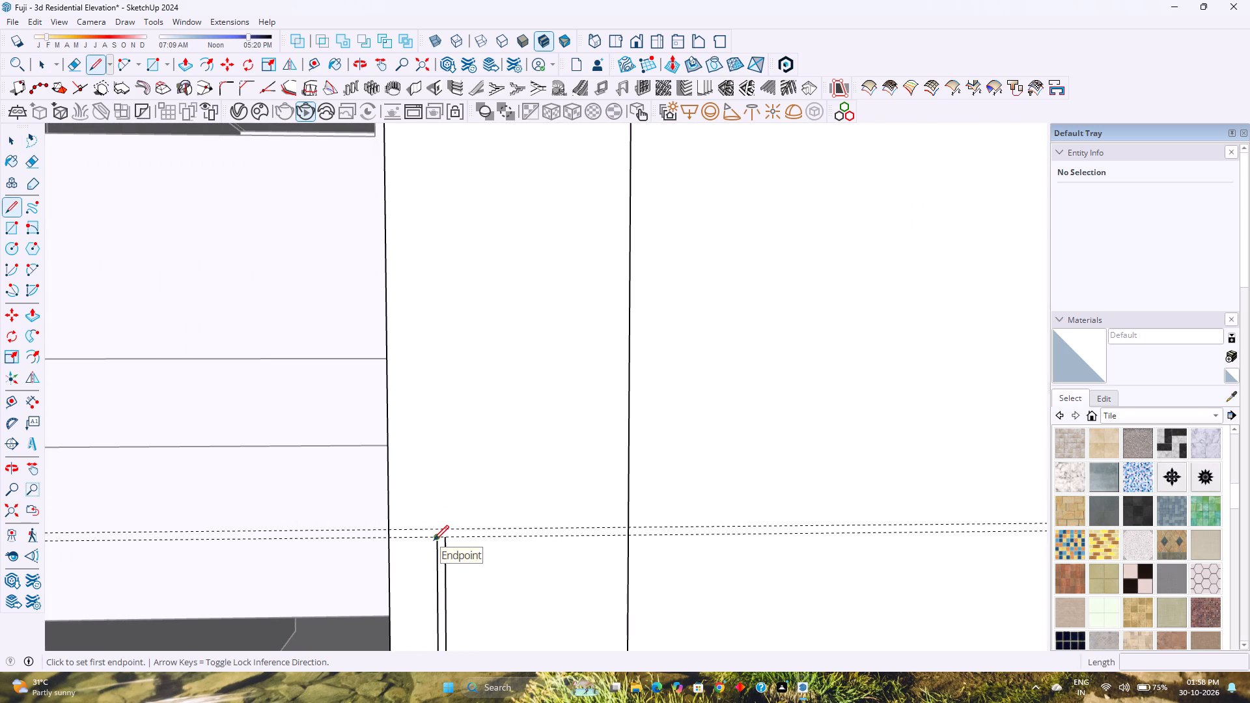
left_click(434, 540)
scroll(436, 422, "down", 15)
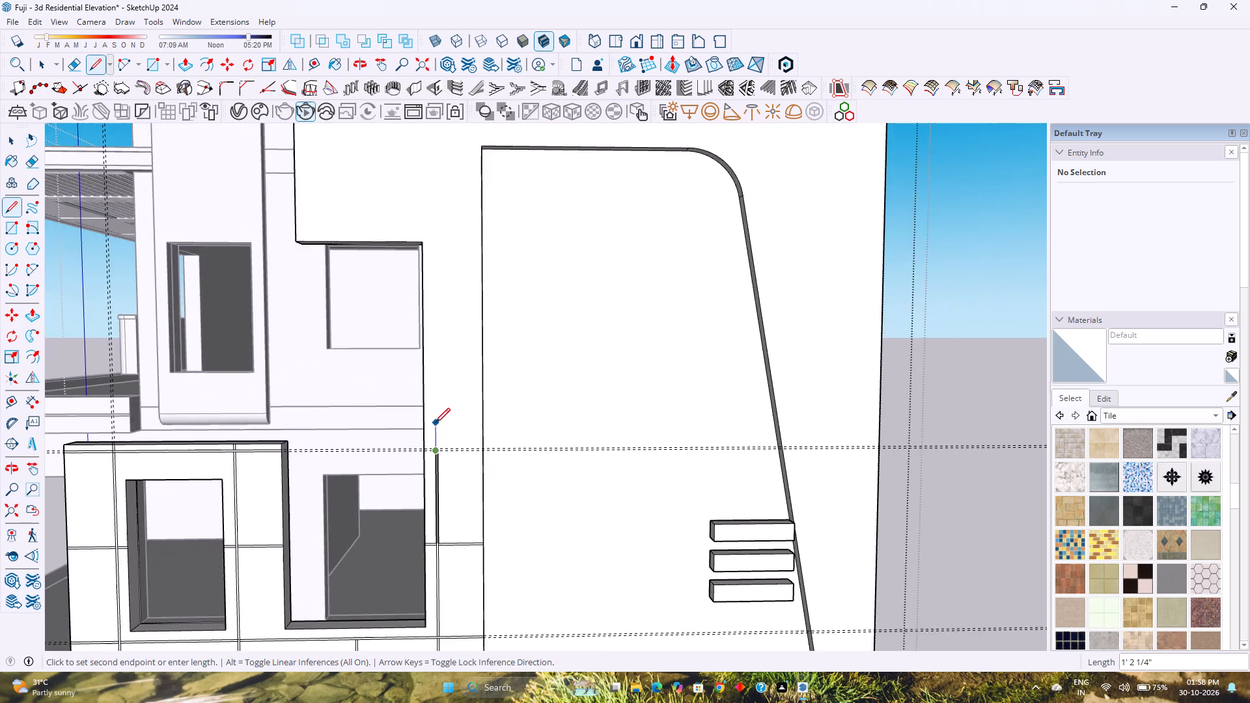
scroll(435, 422, "down", 1)
middle_click_drag(435, 422, 460, 628, "shift")
middle_click(460, 628, "shift")
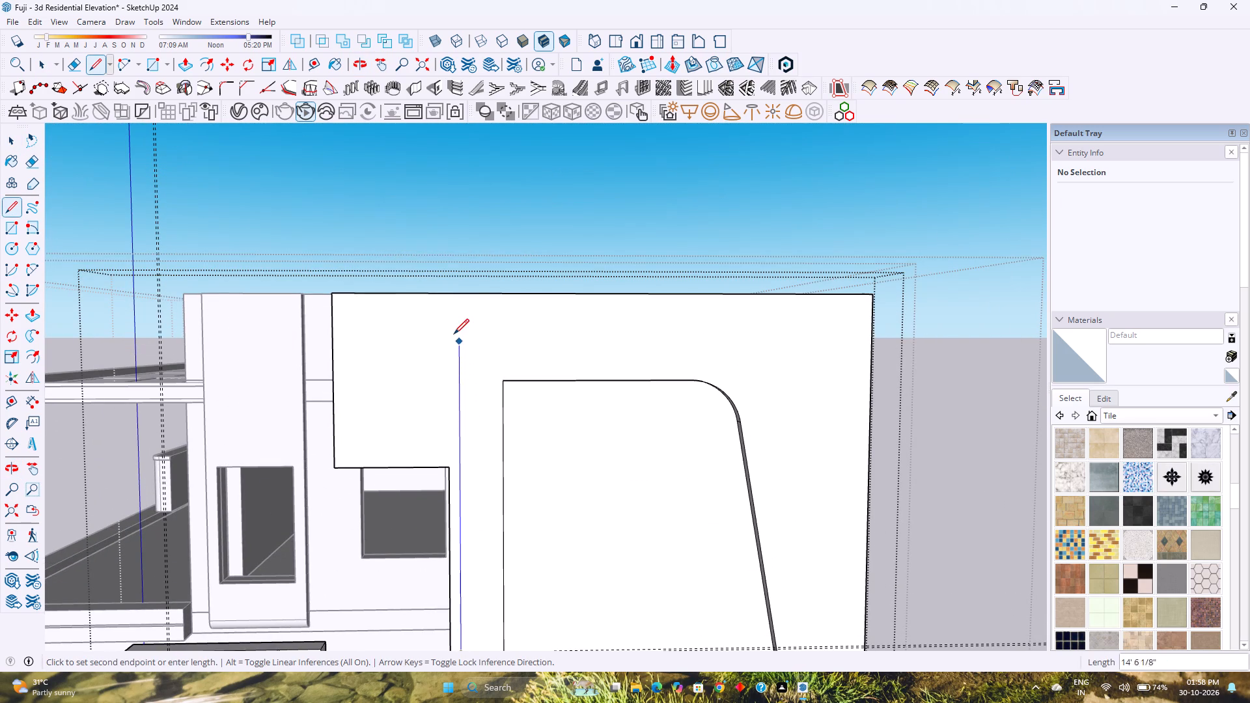
left_click(458, 294)
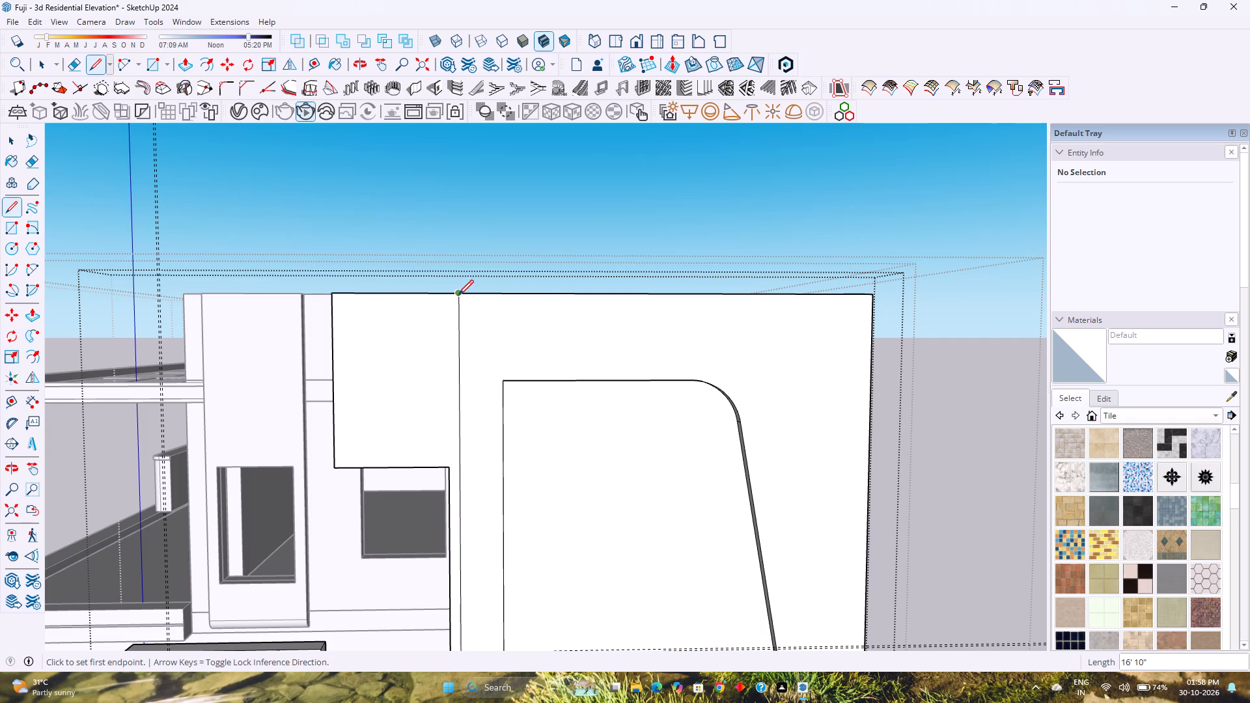
Copy the 16' 10" vertical line 1" sideways, onto the upper end of the groove's second edge.
key("space")
left_click(458, 325)
scroll(471, 327, "down", 4)
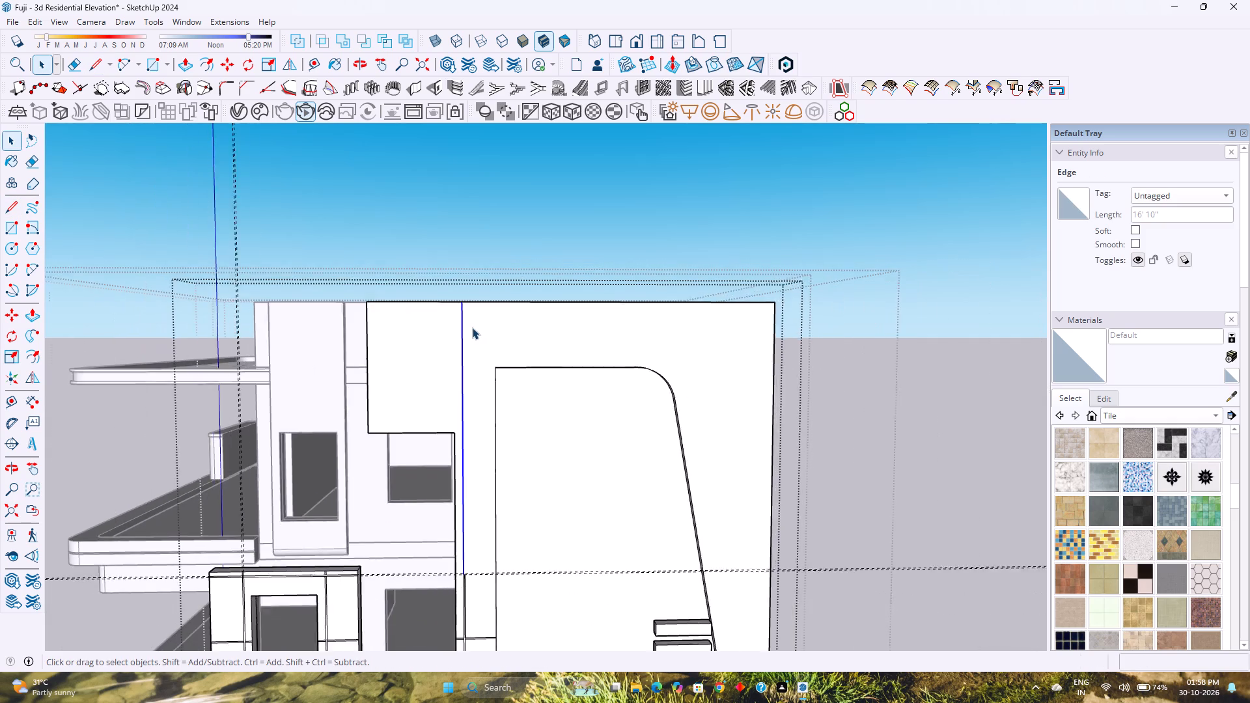
scroll(472, 327, "down", 2)
key("m")
scroll(459, 518, "up", 2)
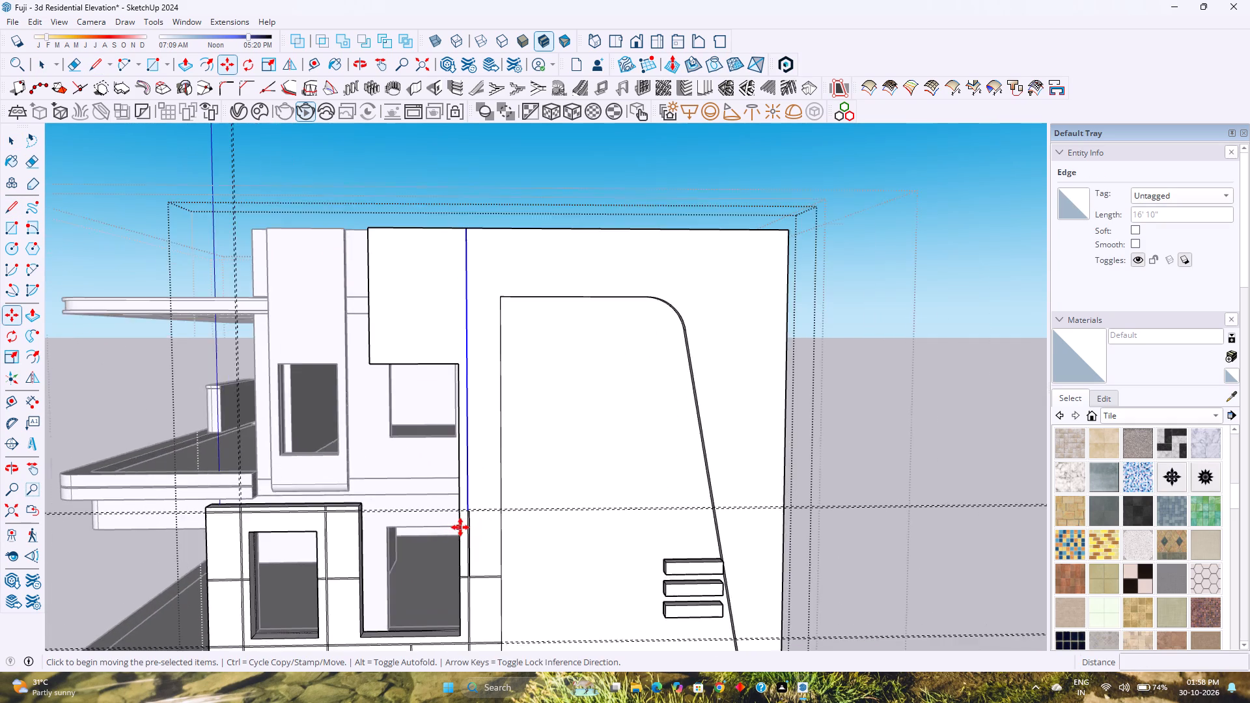
scroll(460, 527, "up", 20)
scroll(460, 527, "up", 2)
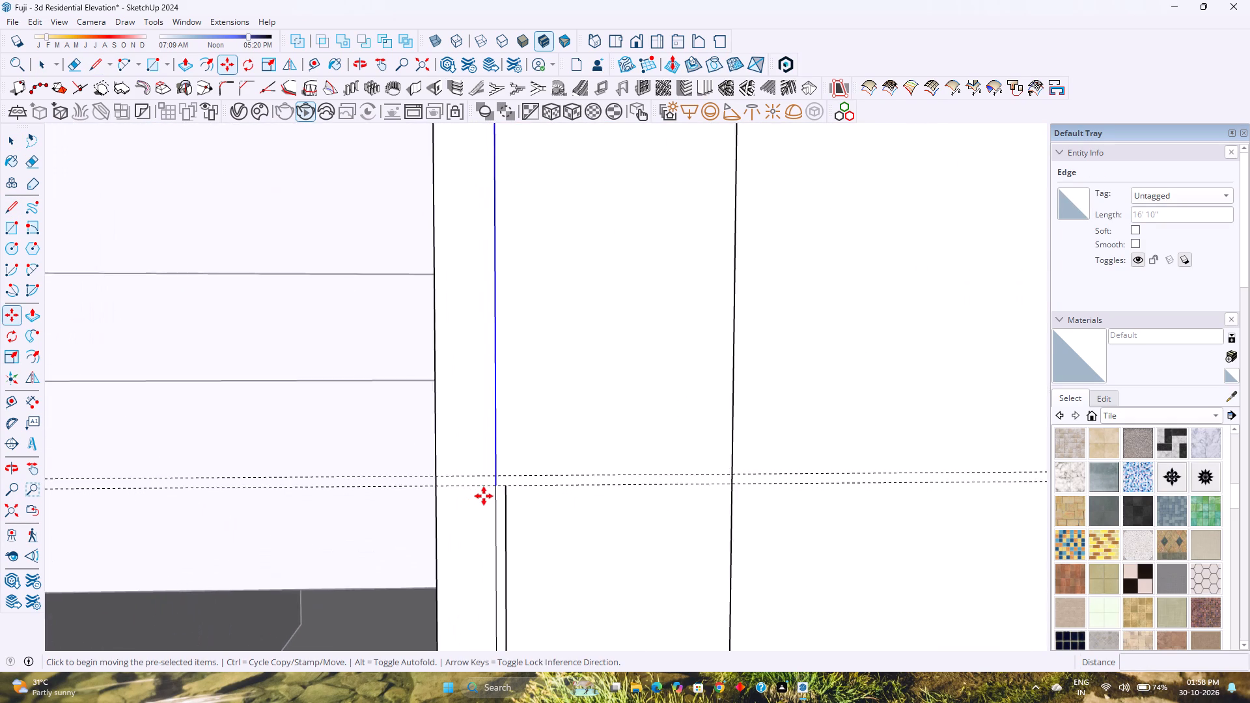
scroll(484, 496, "up", 2)
left_click(503, 481)
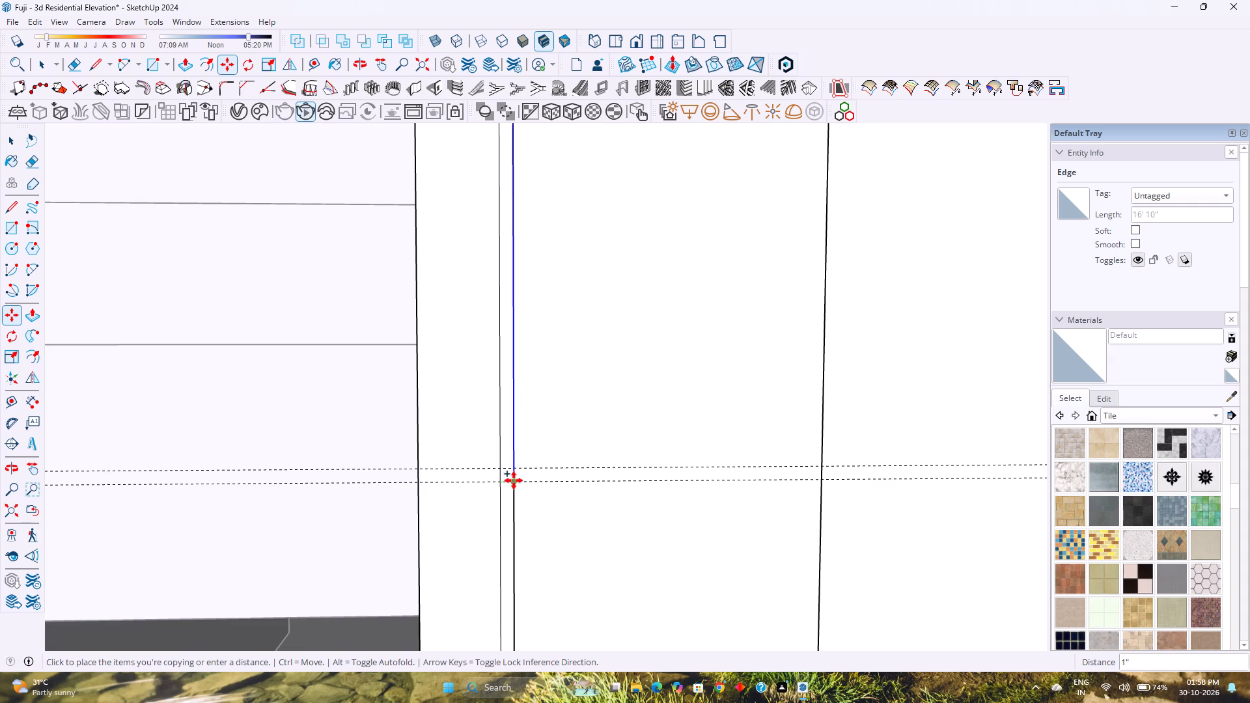
left_click(513, 480)
Draw two parallel 2' 6" horizontal groove lines across the tall panel's narrow strip, following the pair of dashed guides.
scroll(497, 510, "down", 12)
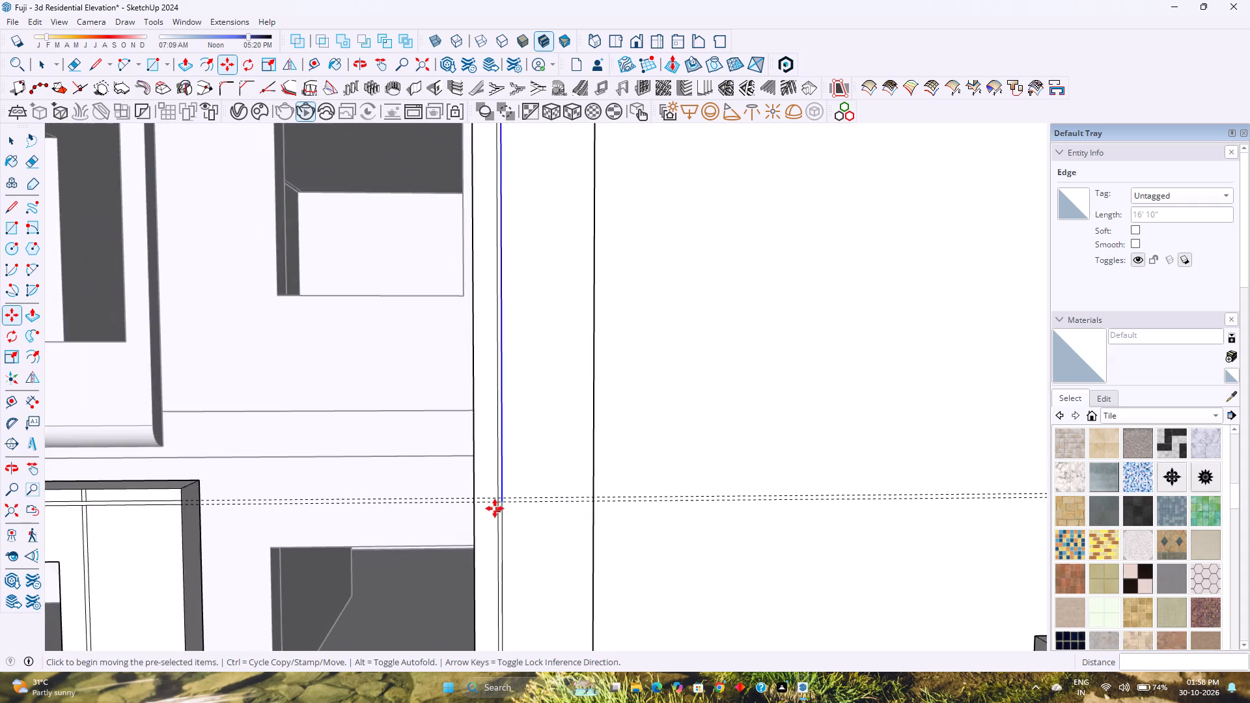
scroll(495, 508, "down", 8)
key("l")
scroll(495, 494, "up", 6)
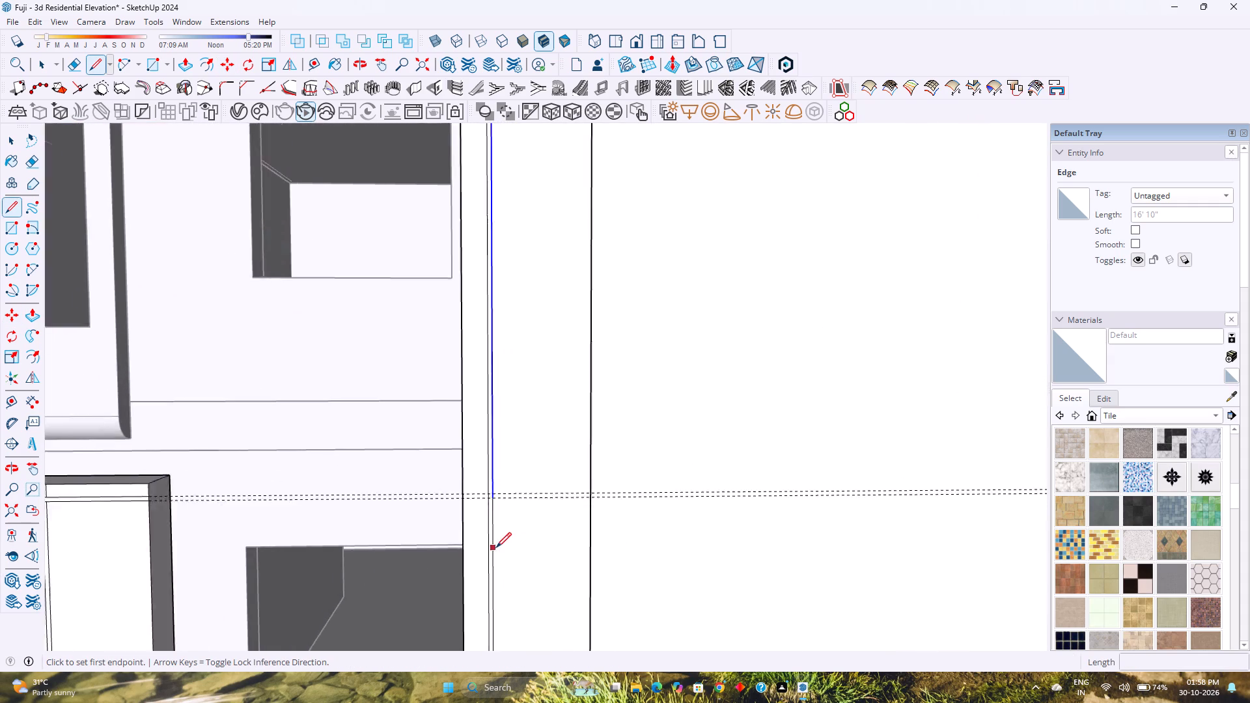
scroll(496, 547, "up", 8)
left_click(453, 482)
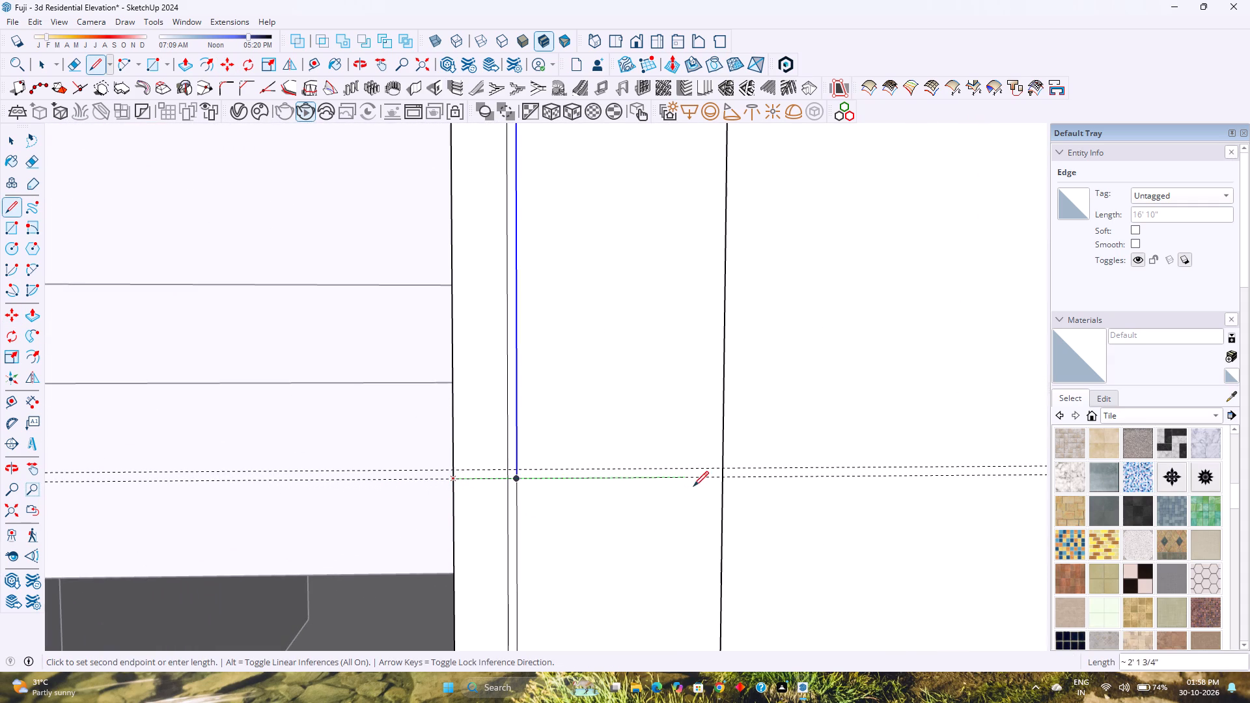
left_click(720, 481)
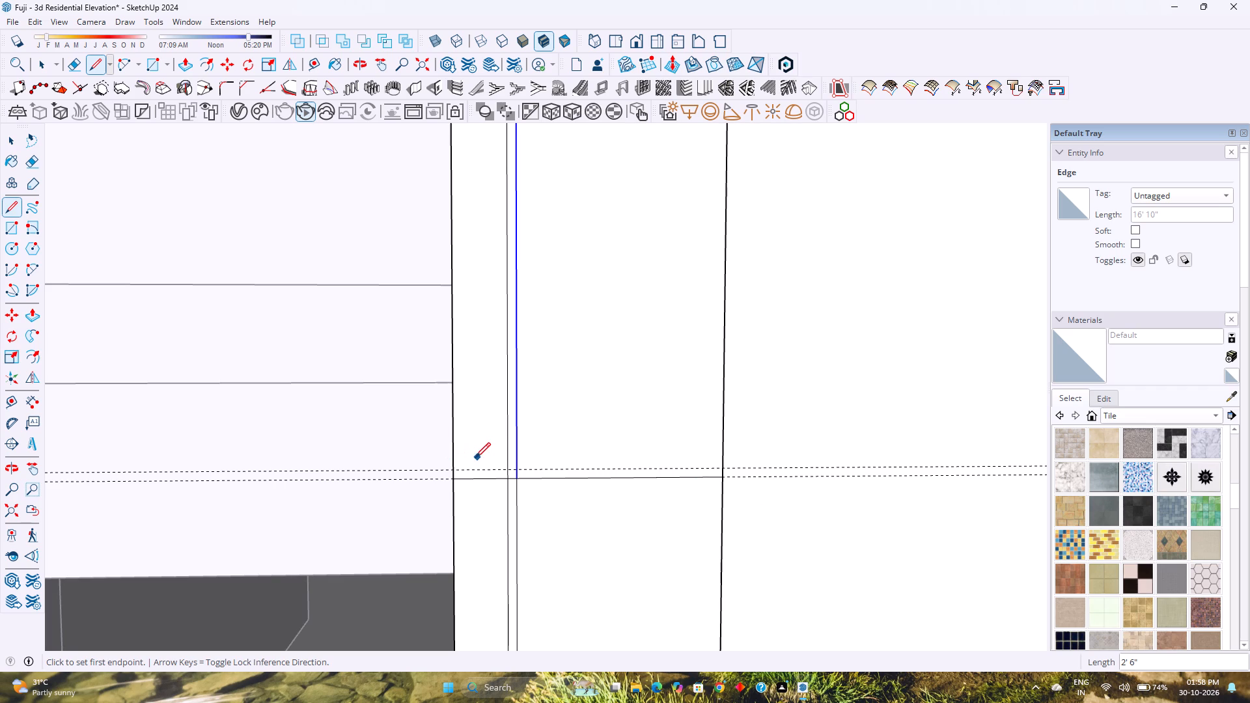
left_click(453, 468)
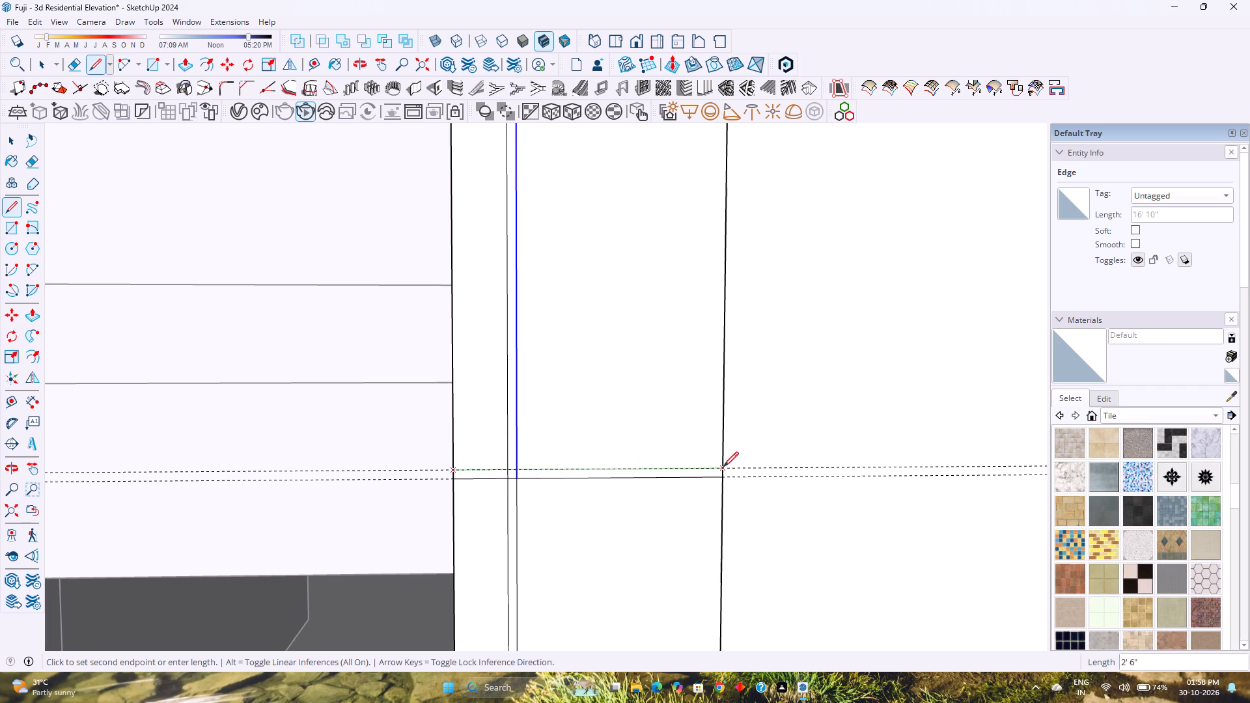
left_click(723, 467)
Copy the new horizontal groove's segments on both sides of the vertical groove 2' 6" straight up the strip.
key("space")
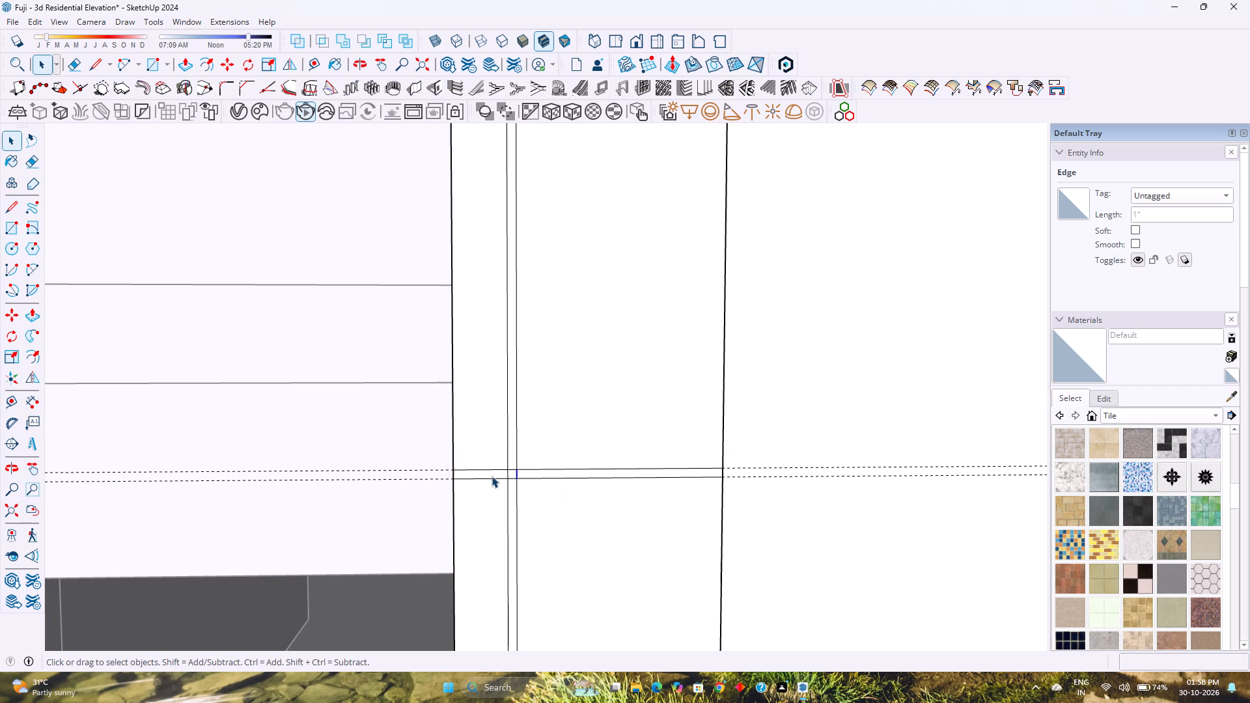
double_click(491, 475)
double_click(561, 473, "ctrl")
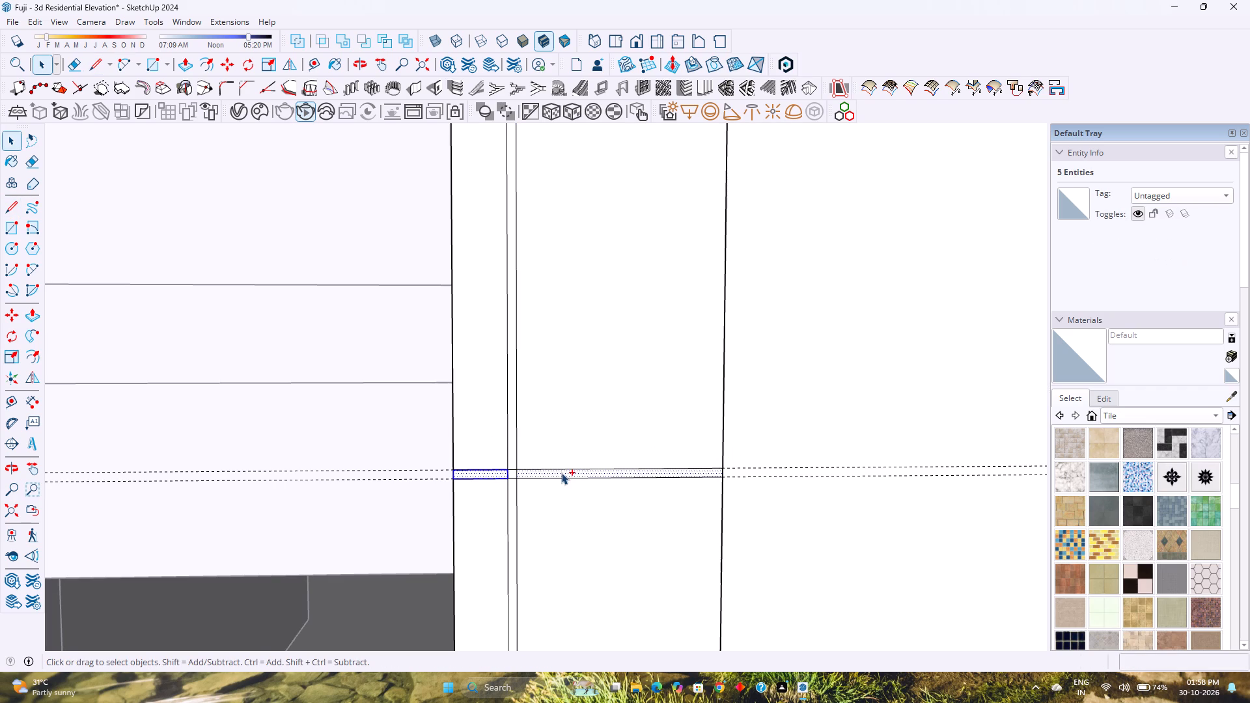
key("m")
left_click(510, 478)
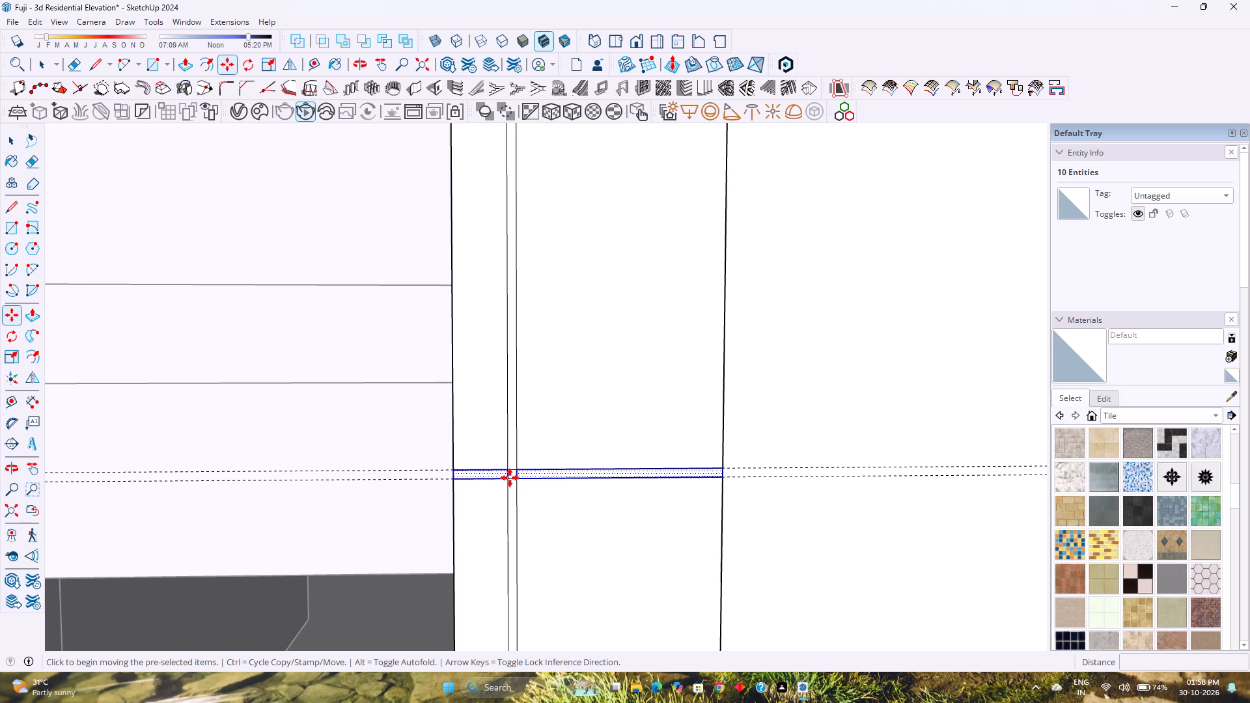
key("Up")
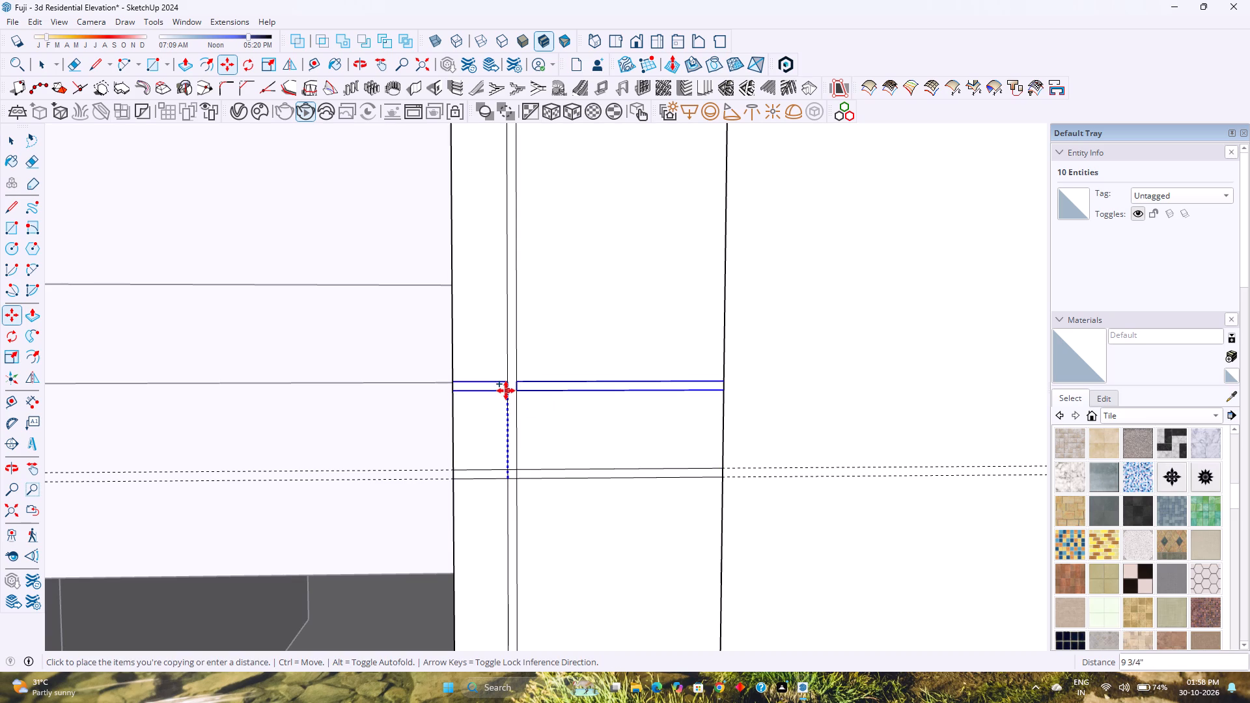
key("2")
type("'6")
key("shift+quotedbl")
key("Return")
Copy the selected horizontal groove segments another 4' 6" up the narrow strip.
scroll(521, 400, "down", 12)
middle_click_drag(520, 402, 564, 547, "shift")
scroll(561, 506, "down", 9)
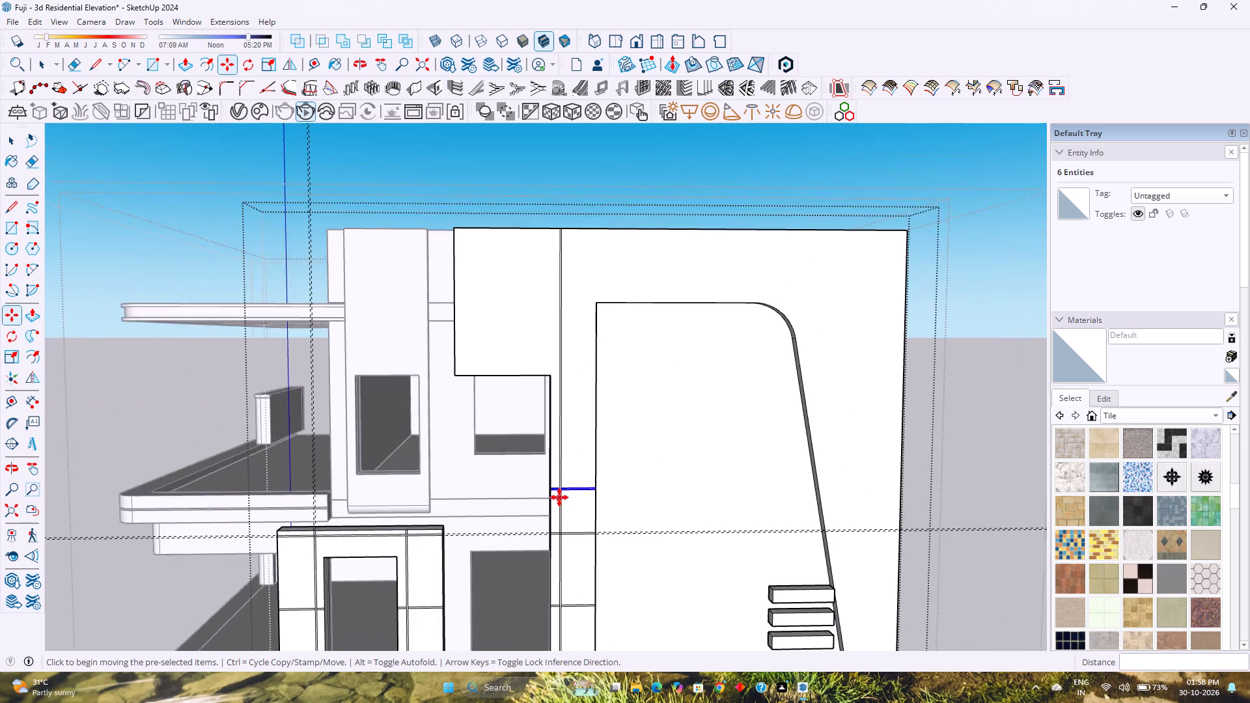
scroll(559, 497, "down", 4)
middle_click_drag(562, 521, 530, 451, "shift")
scroll(541, 428, "up", 9)
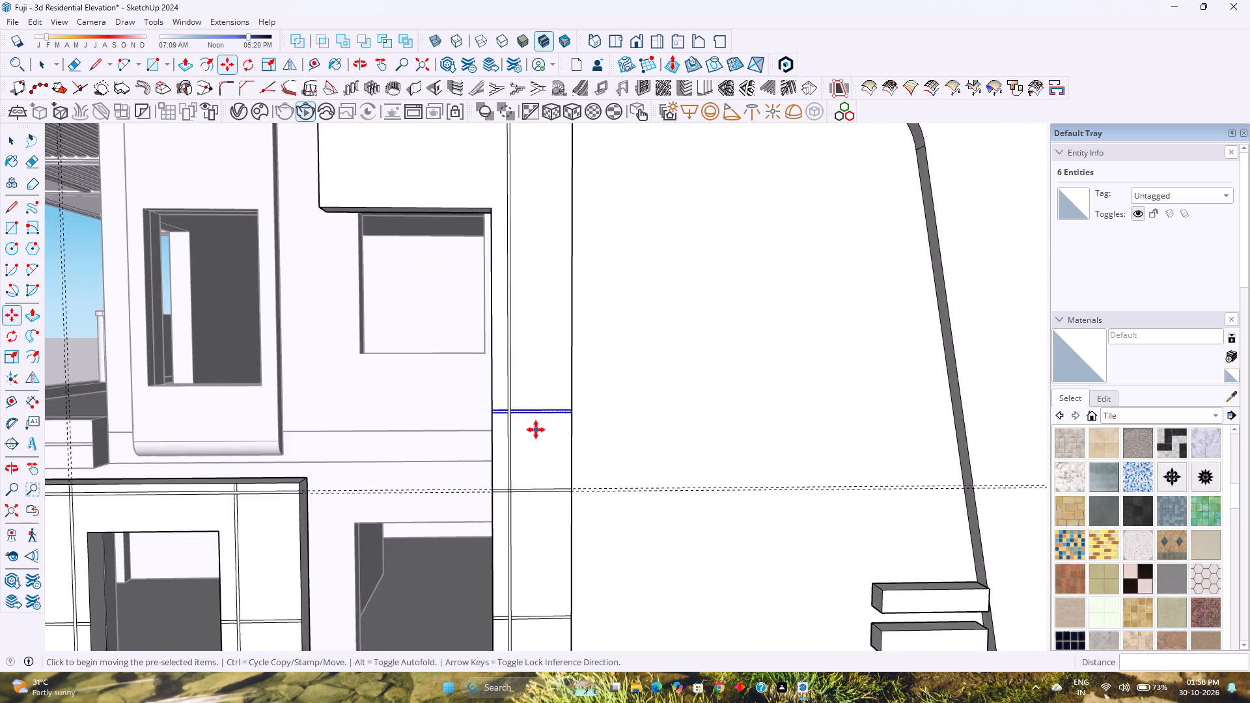
scroll(502, 430, "up", 3)
scroll(502, 430, "down", 14)
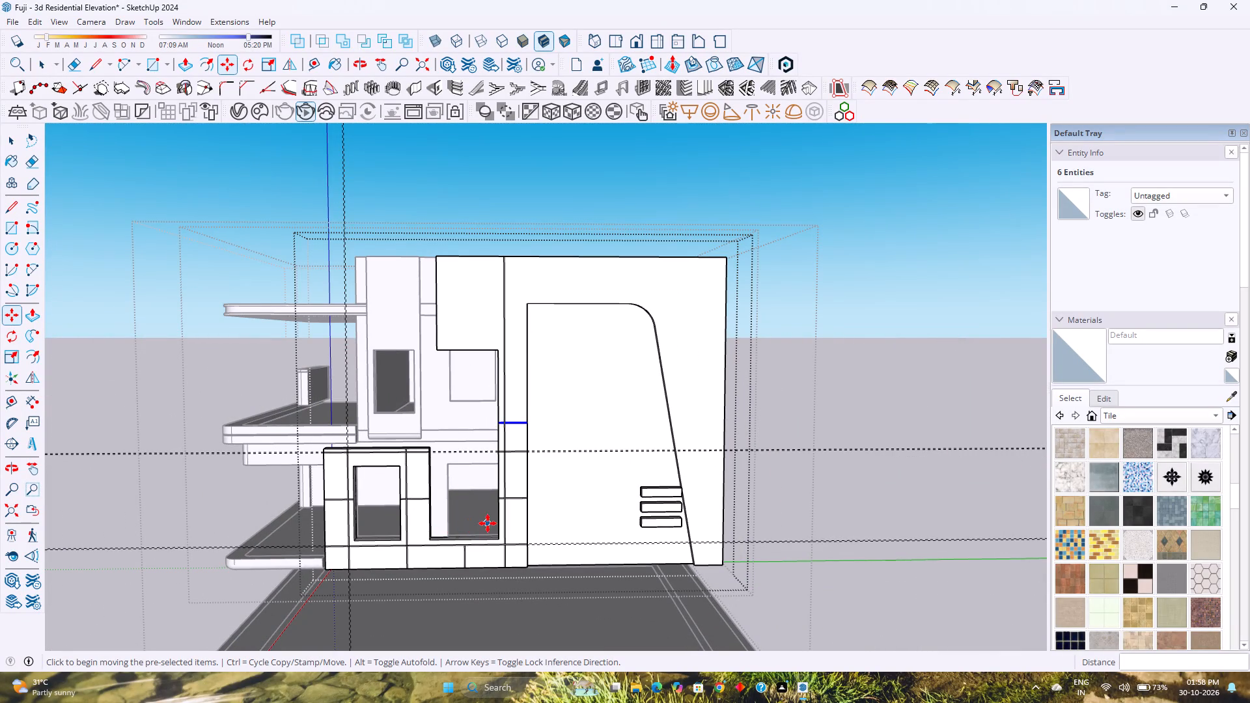
scroll(500, 428, "up", 17)
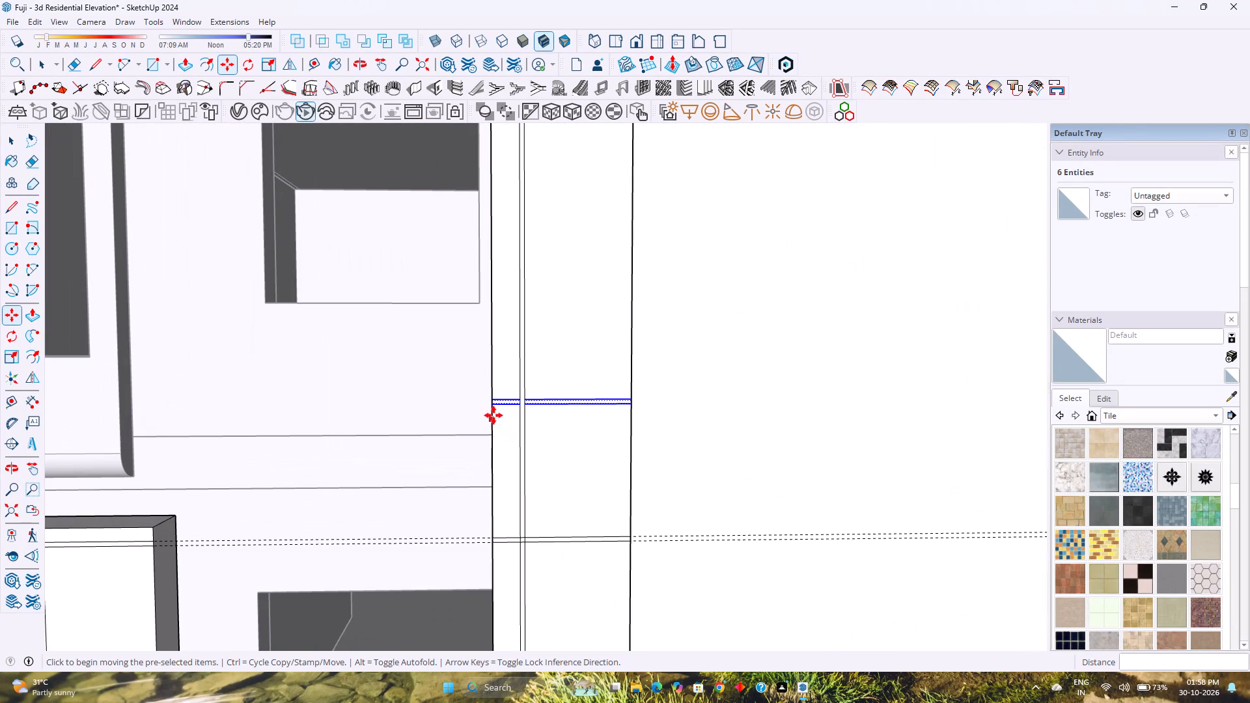
left_click(493, 406, "ctrl")
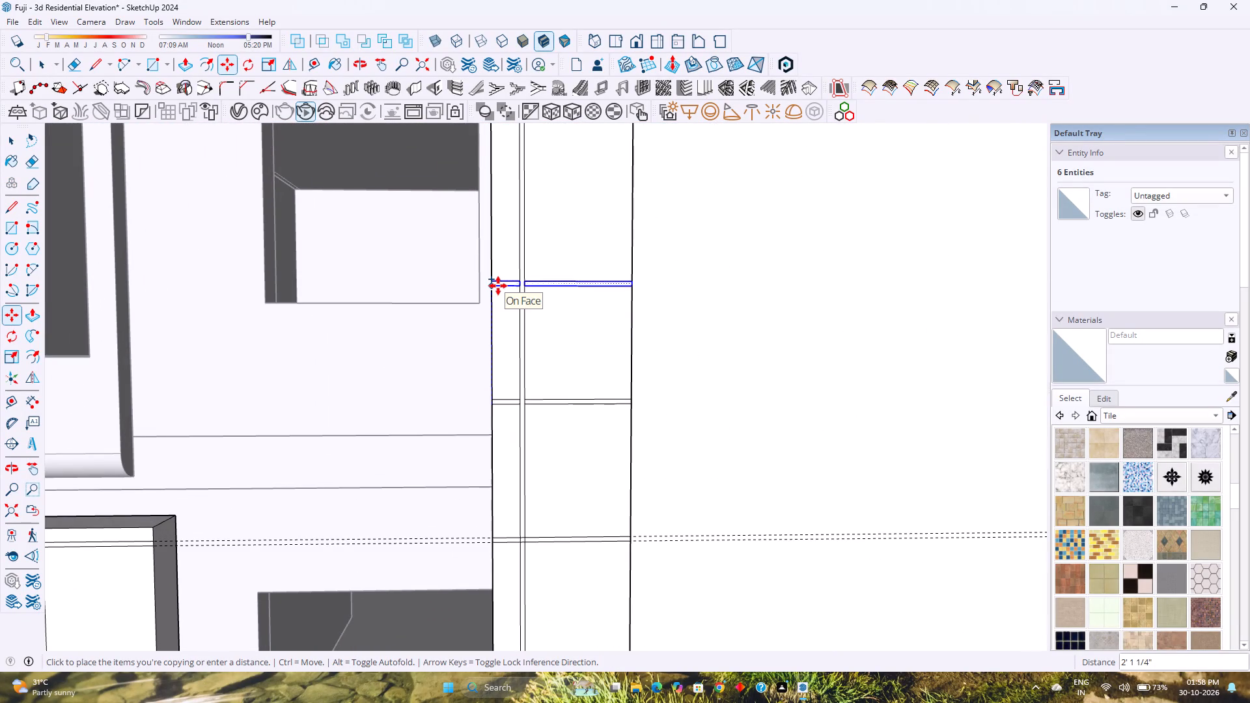
type("4'6\"")
key("Return")
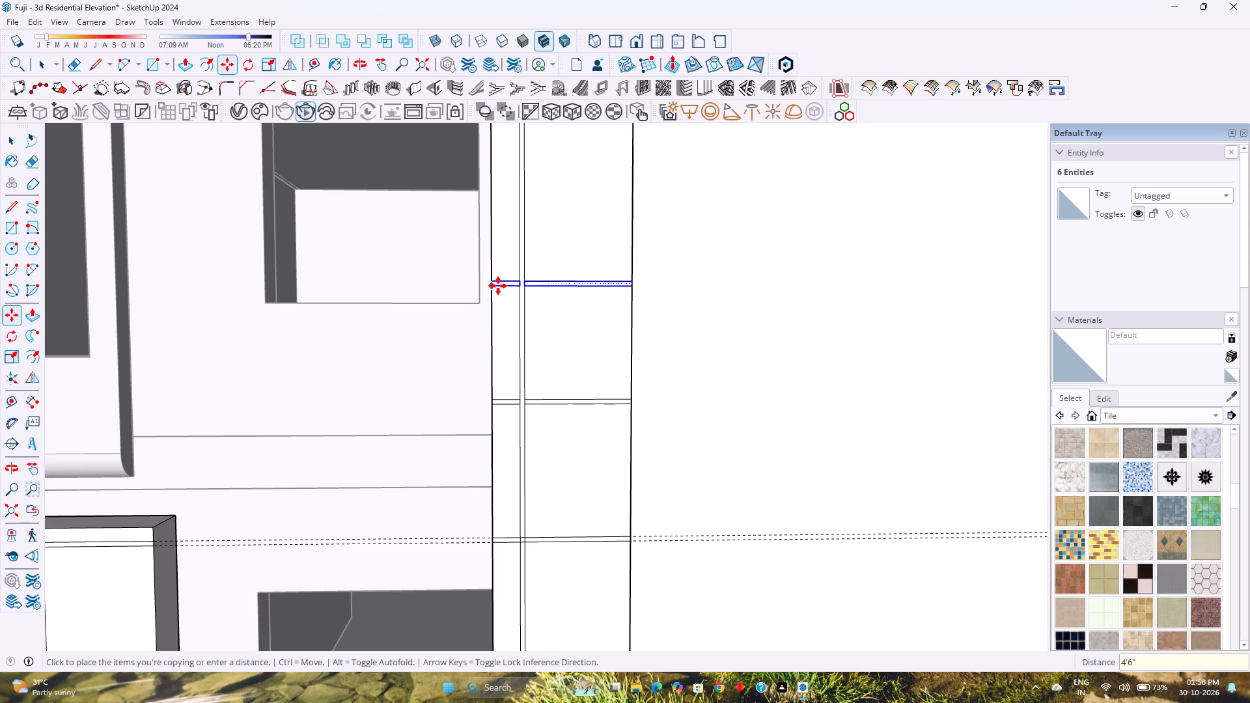
Copy the selected groove segments another 2' 6" up, to just above the panel's inner corner over the upper window.
scroll(499, 286, "down", 4)
middle_click_drag(505, 288, 518, 576, "shift")
scroll(527, 537, "up", 4)
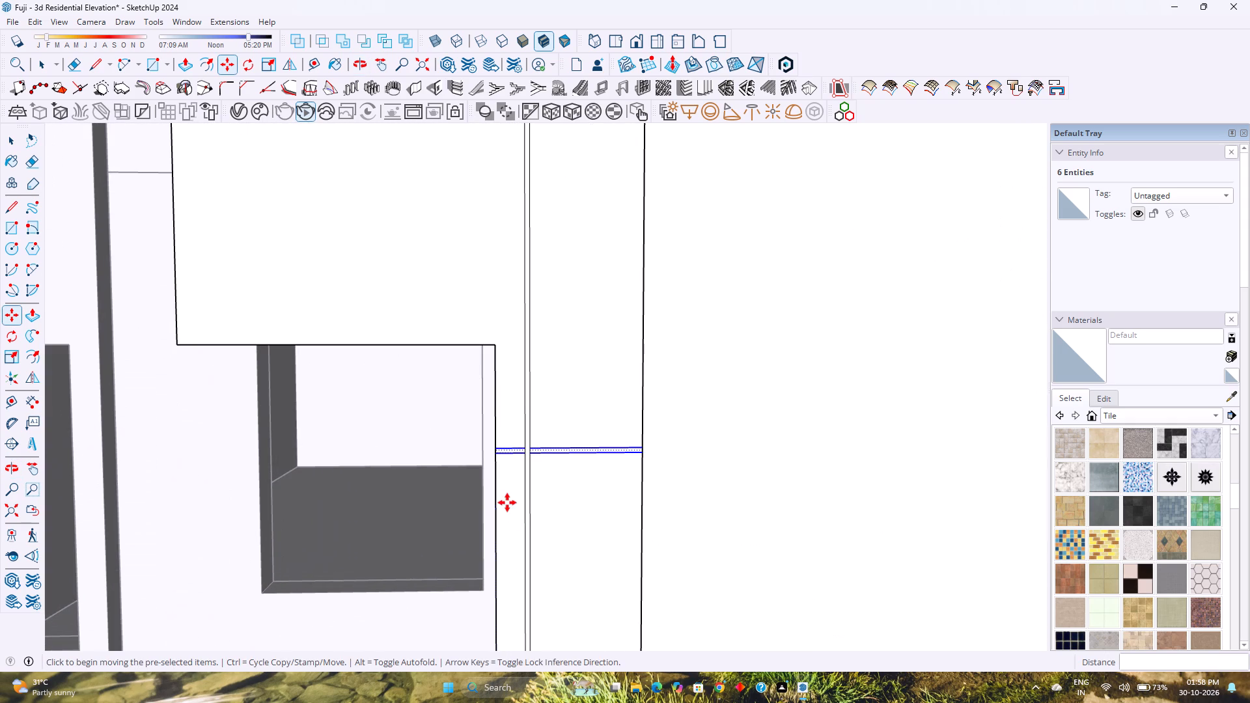
left_click(499, 456)
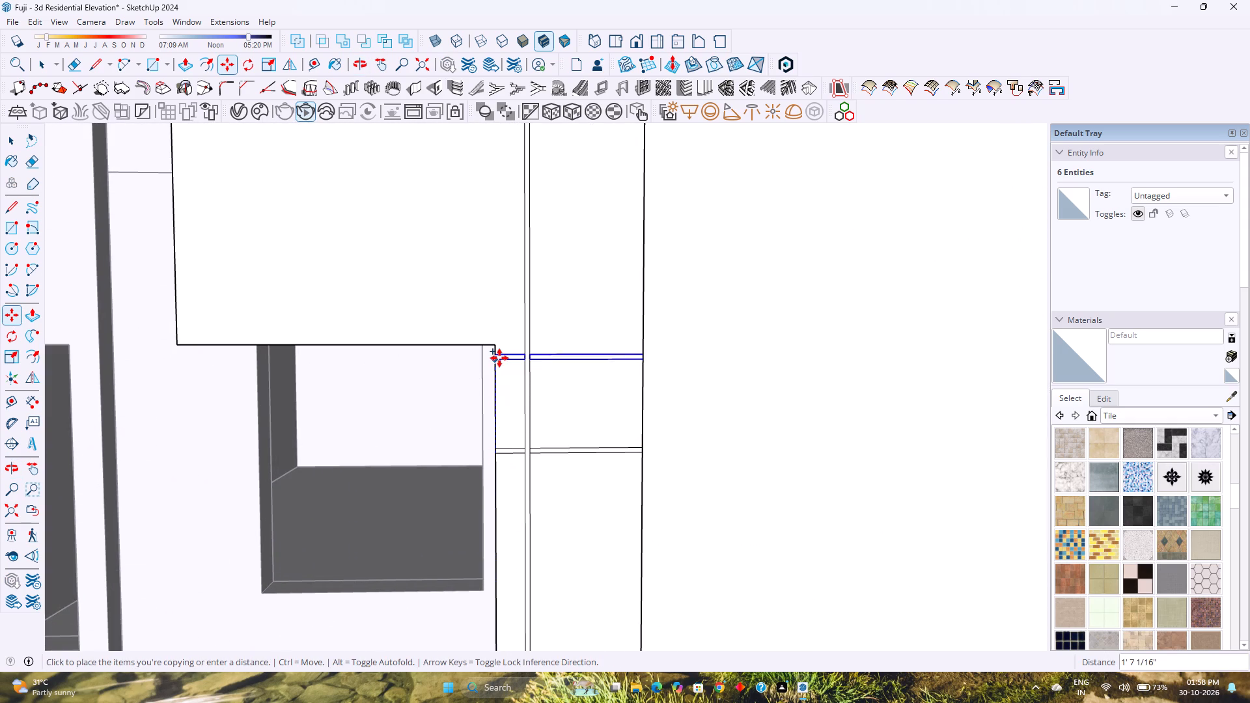
key("Up")
type("2'")
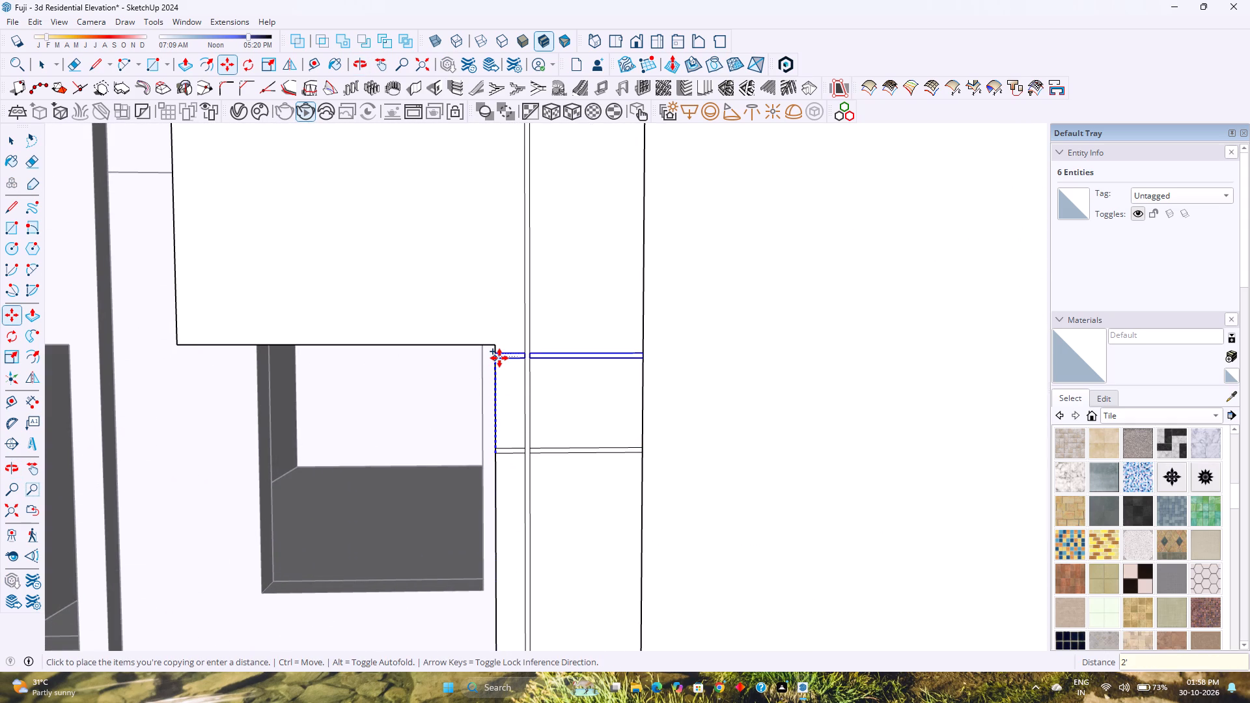
key("6")
key("shift+quotedbl")
key("Return")
Copy the selected groove segments another 4' 6" straight up, toward the panel's top edge.
scroll(499, 358, "down", 2)
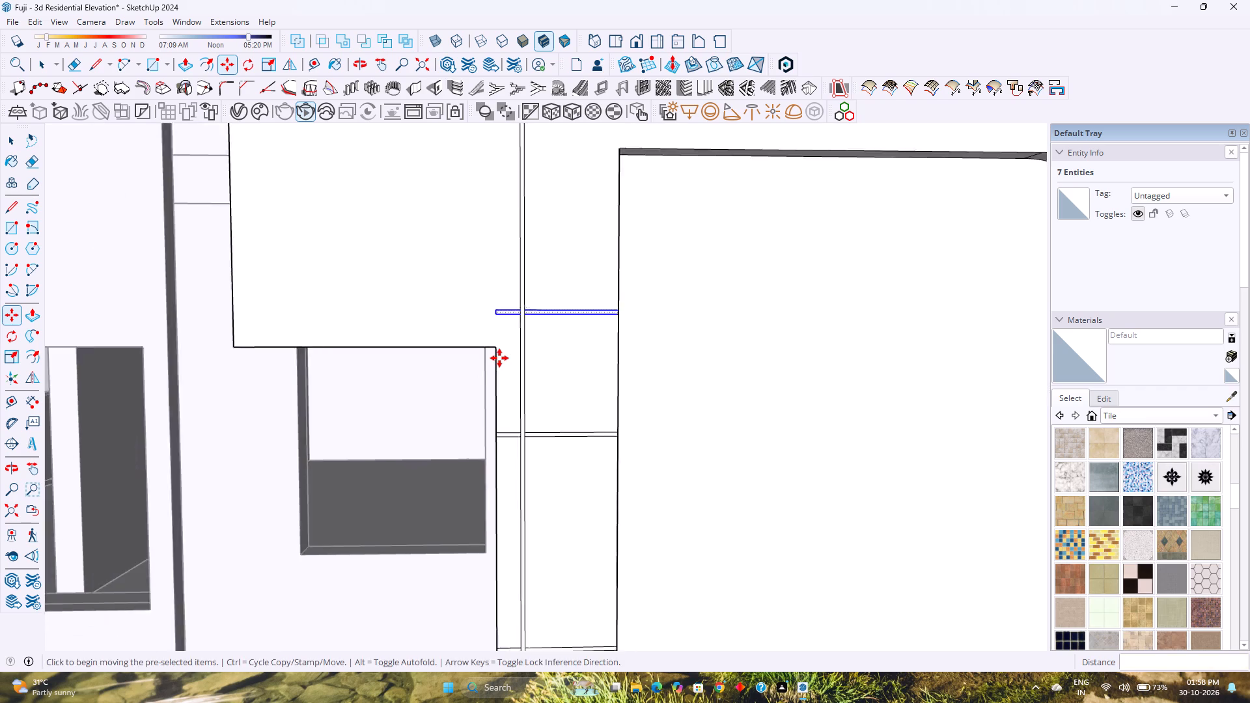
scroll(499, 358, "down", 1)
middle_click_drag(499, 358, 543, 560, "shift")
middle_click(543, 560, "shift")
left_click(543, 521)
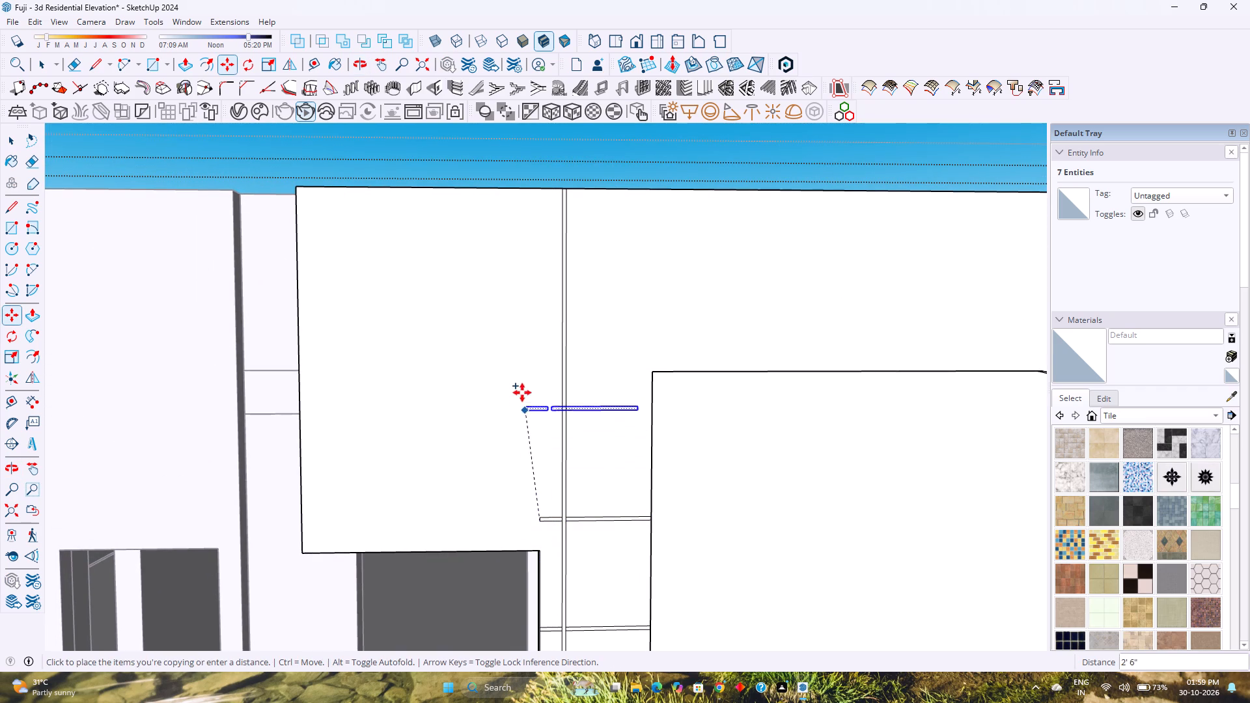
key("Up")
type("4'6\"")
key("Return")
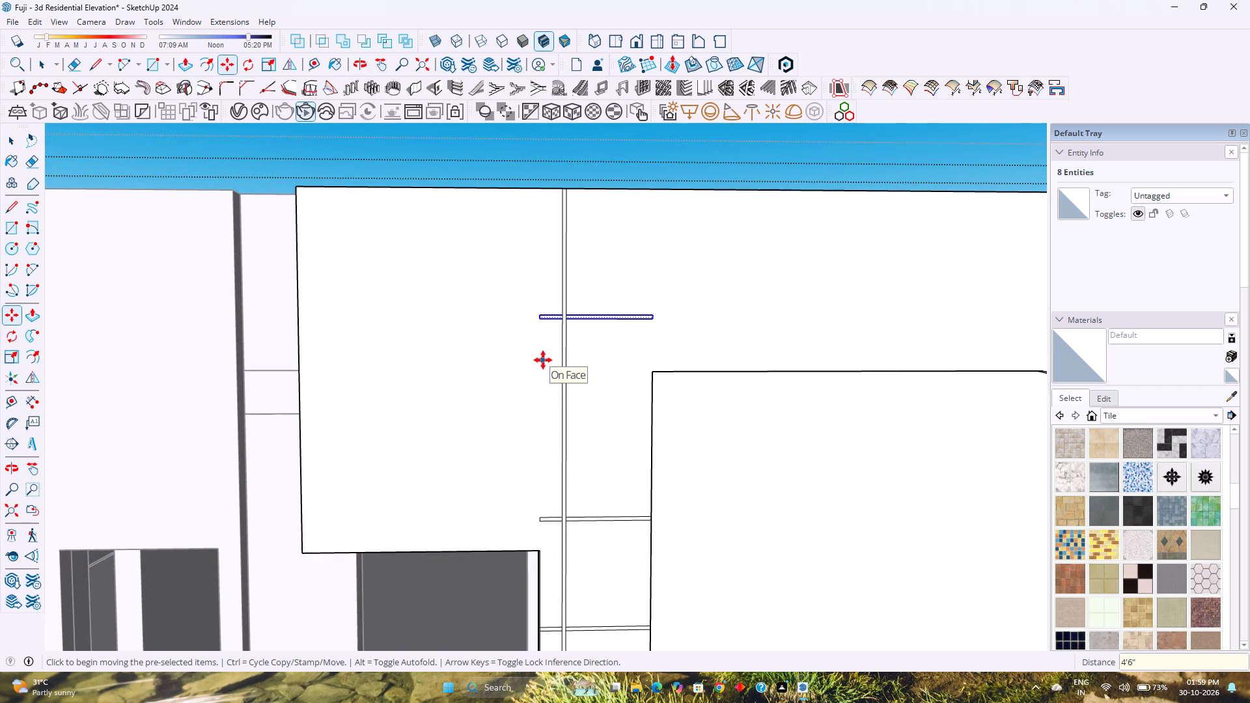
Extend both edges of the groove just above the upper window with 5' 3" lines to the panel's outer side edge.
scroll(543, 365, "down", 6)
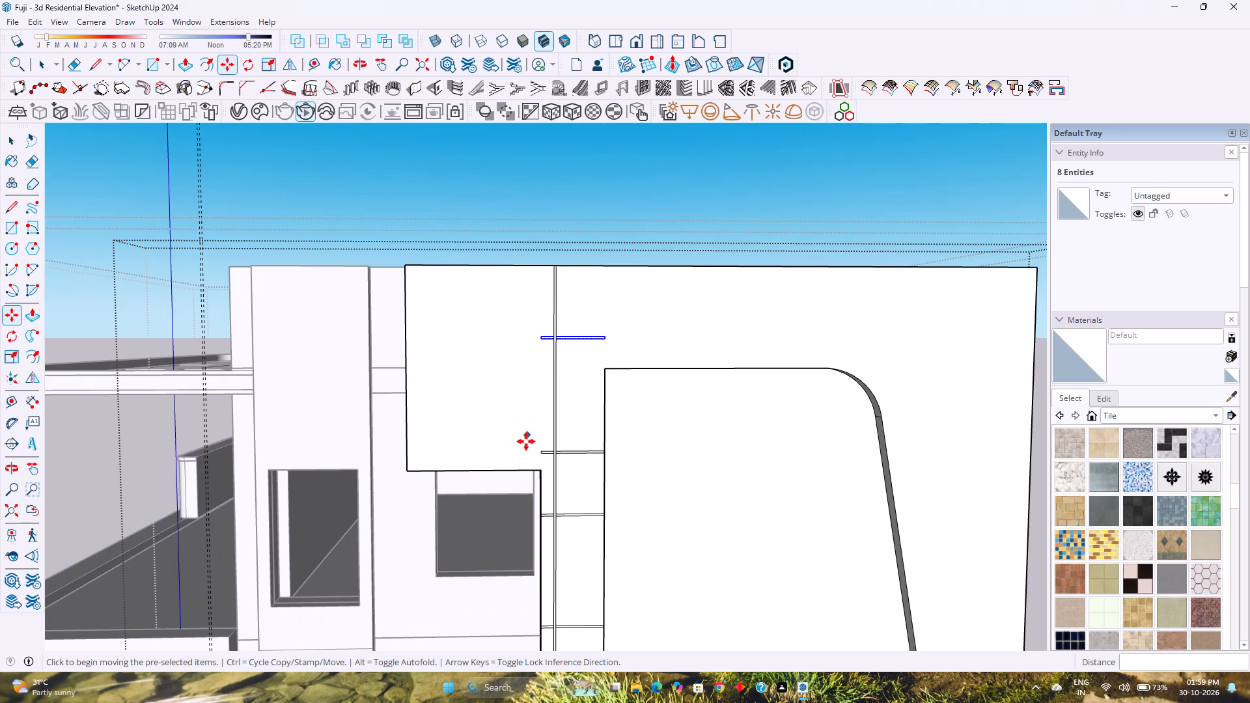
key("l")
scroll(540, 458, "up", 10)
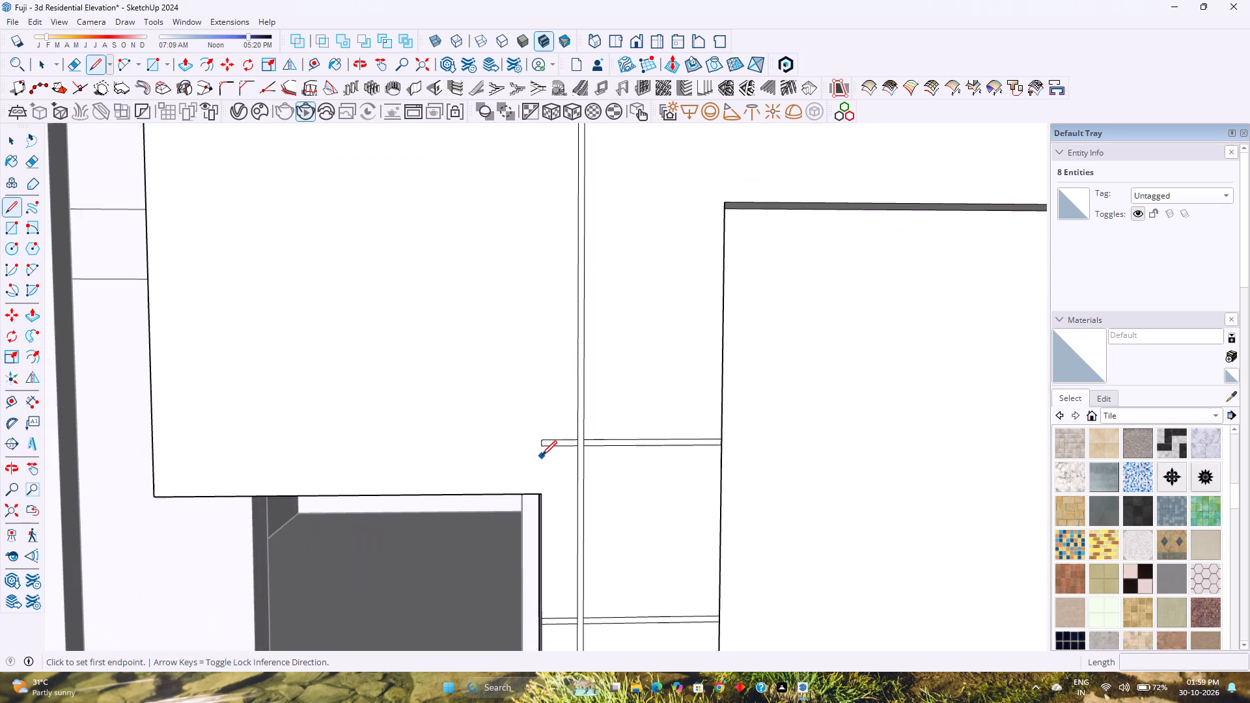
scroll(542, 456, "up", 4)
left_click(541, 445)
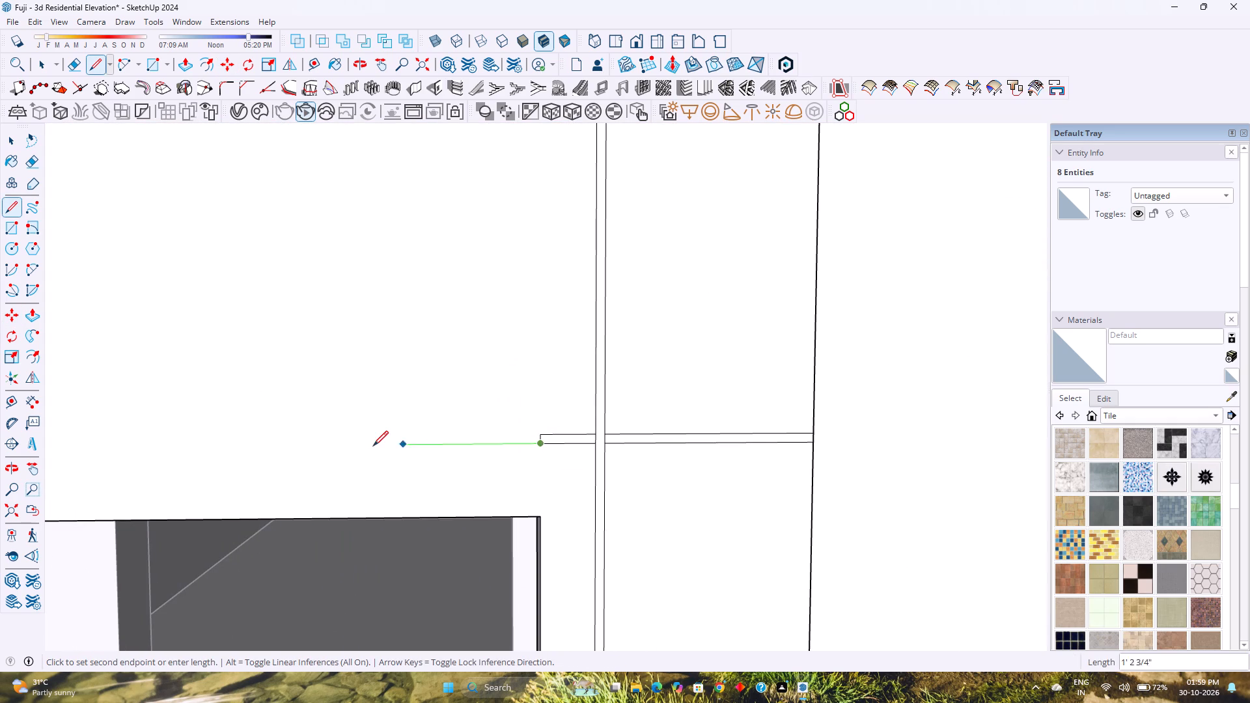
scroll(373, 446, "down", 9)
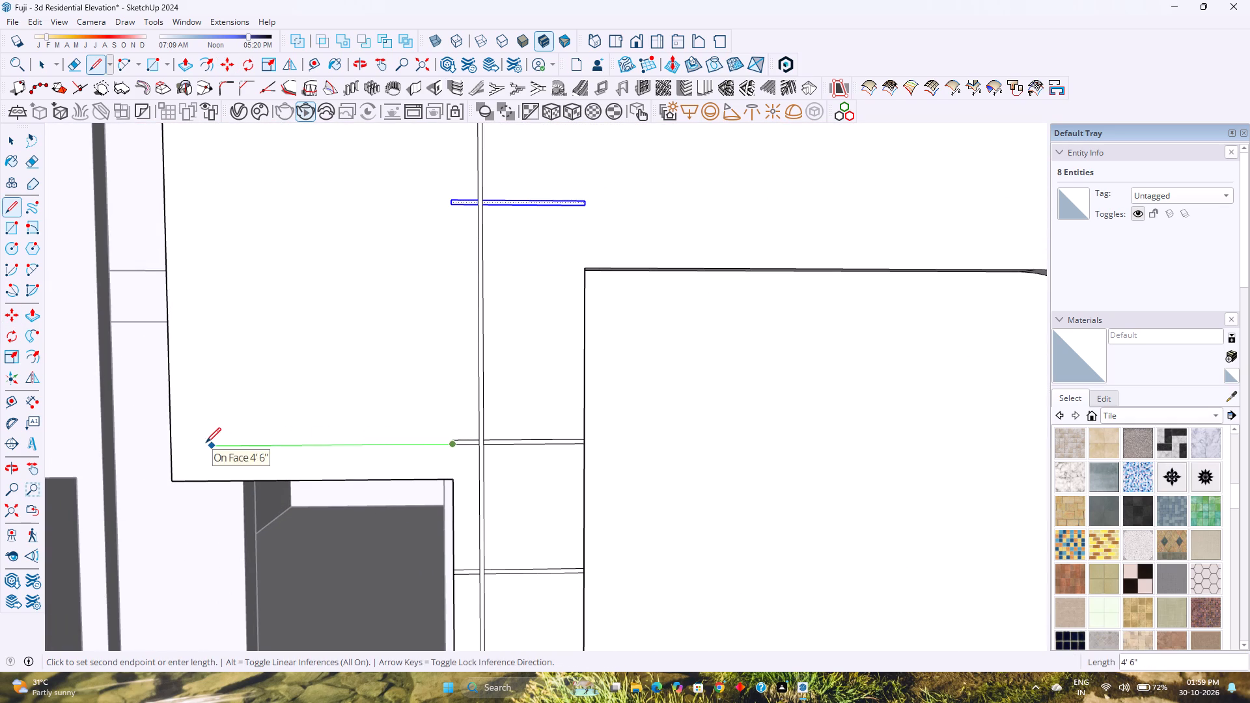
left_click(171, 441)
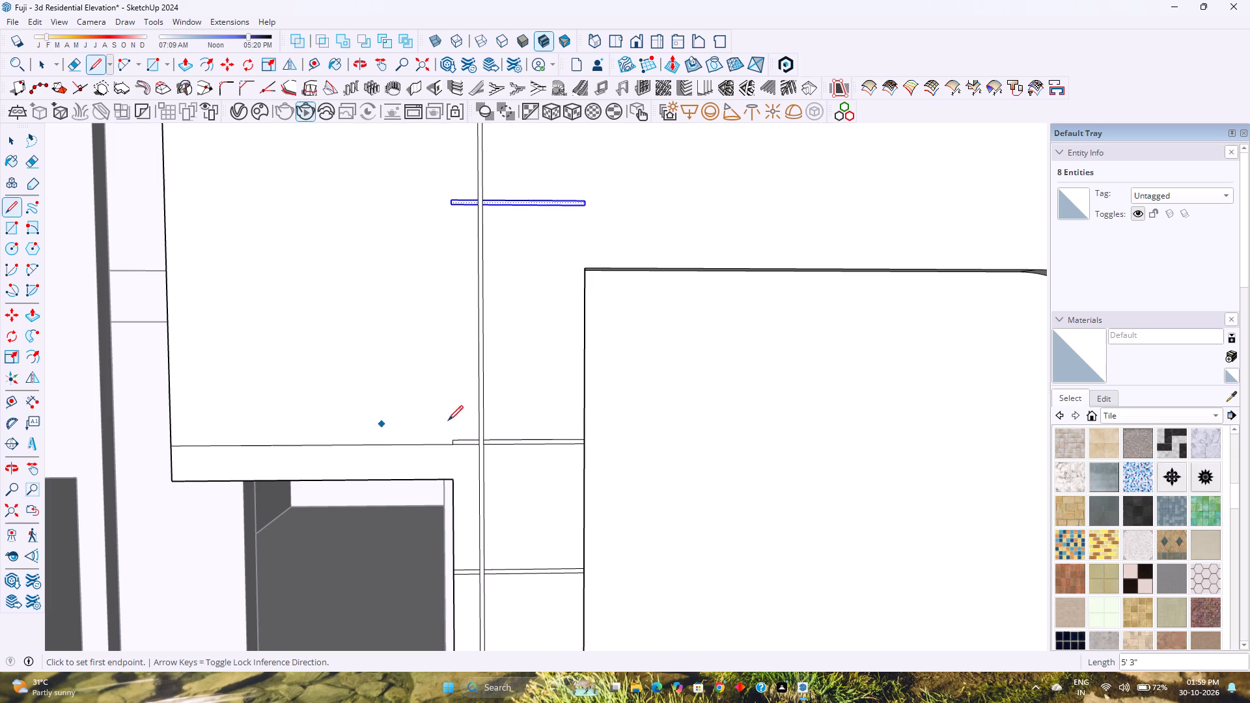
left_click(454, 439)
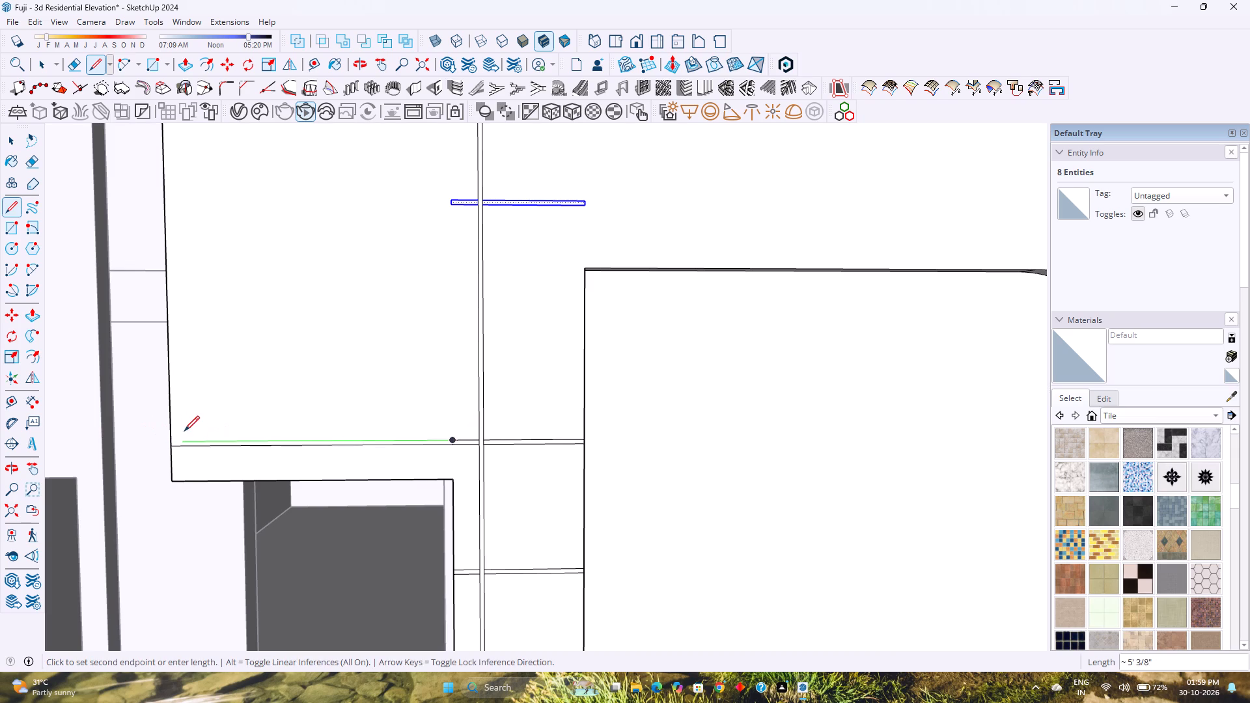
left_click(171, 435)
Erase the old end cap and the vertical edge pieces crossing the extended horizontal groove above the upper window.
scroll(406, 459, "up", 3)
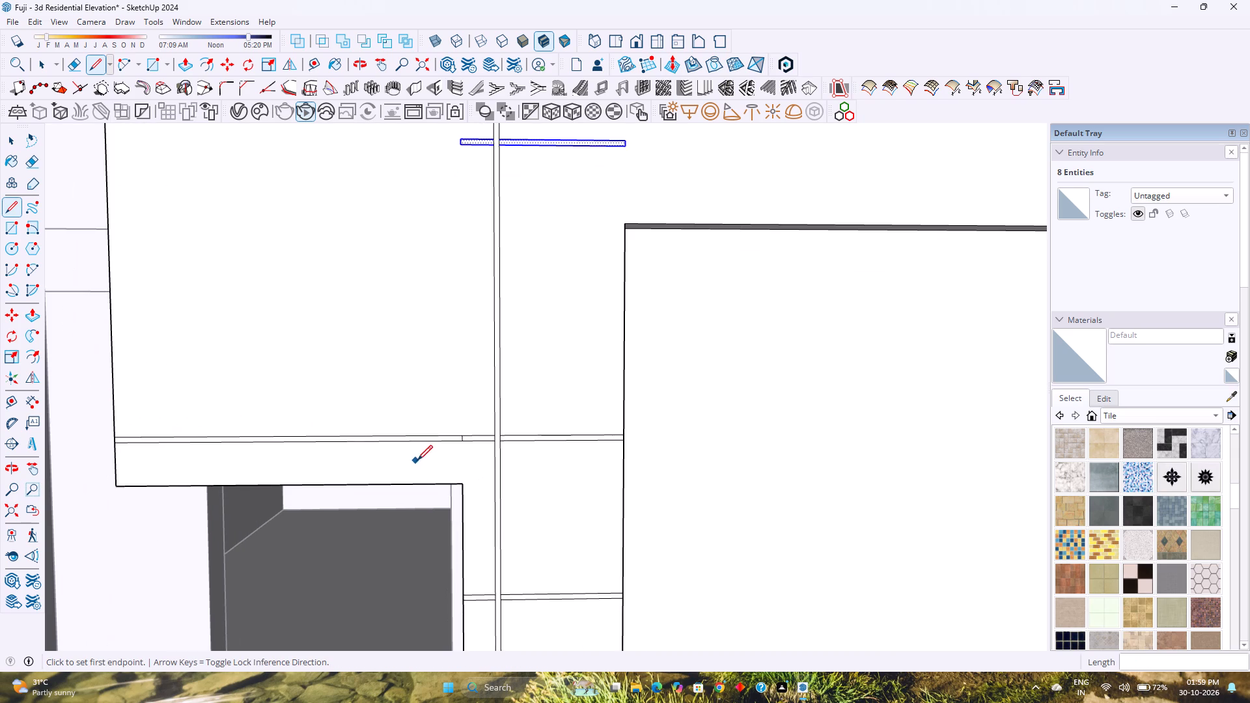
key("e")
scroll(423, 452, "up", 12)
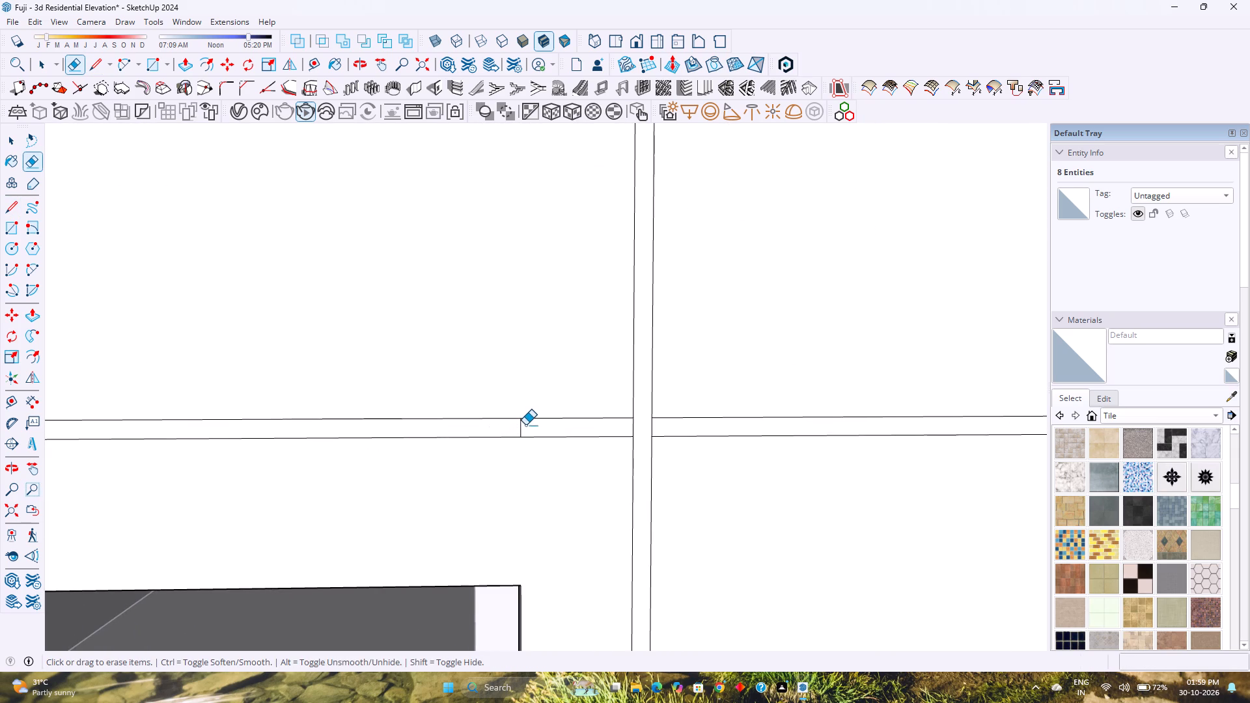
left_click(521, 425)
left_click(633, 421)
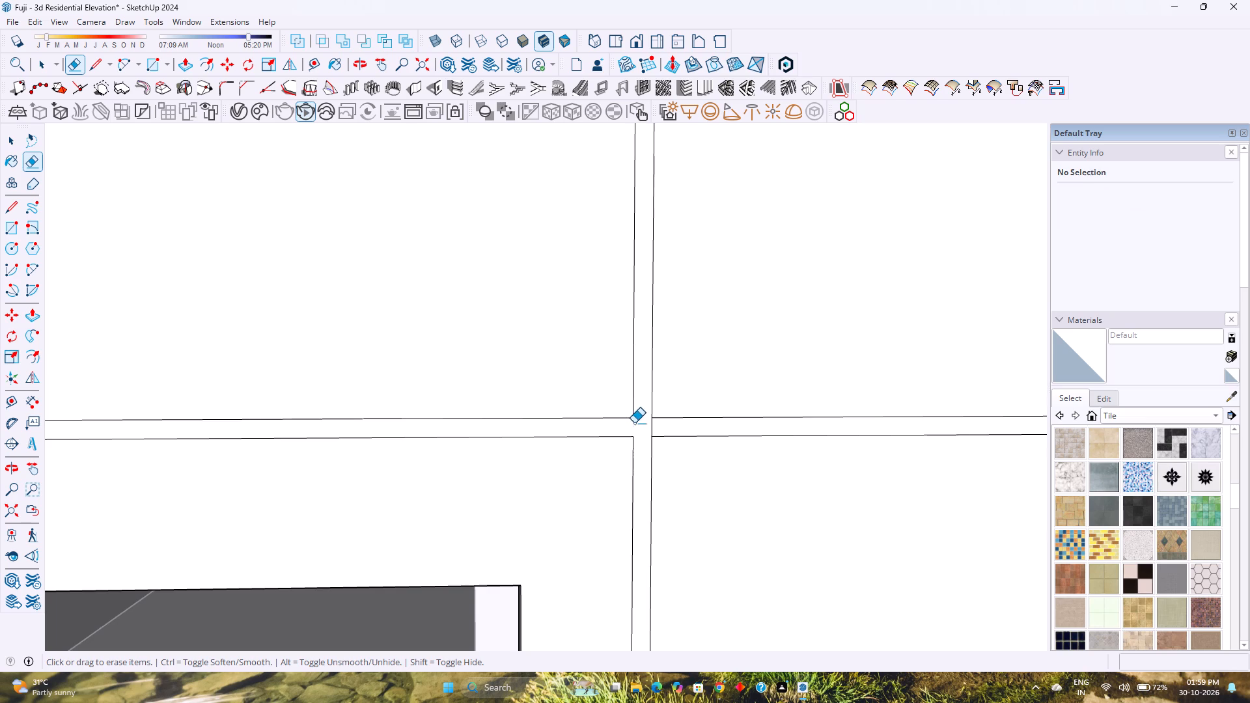
left_click(654, 424)
Erase the two vertical edge pieces crossing the horizontal groove beside the upper window, opening that groove intersection.
scroll(590, 422, "down", 9)
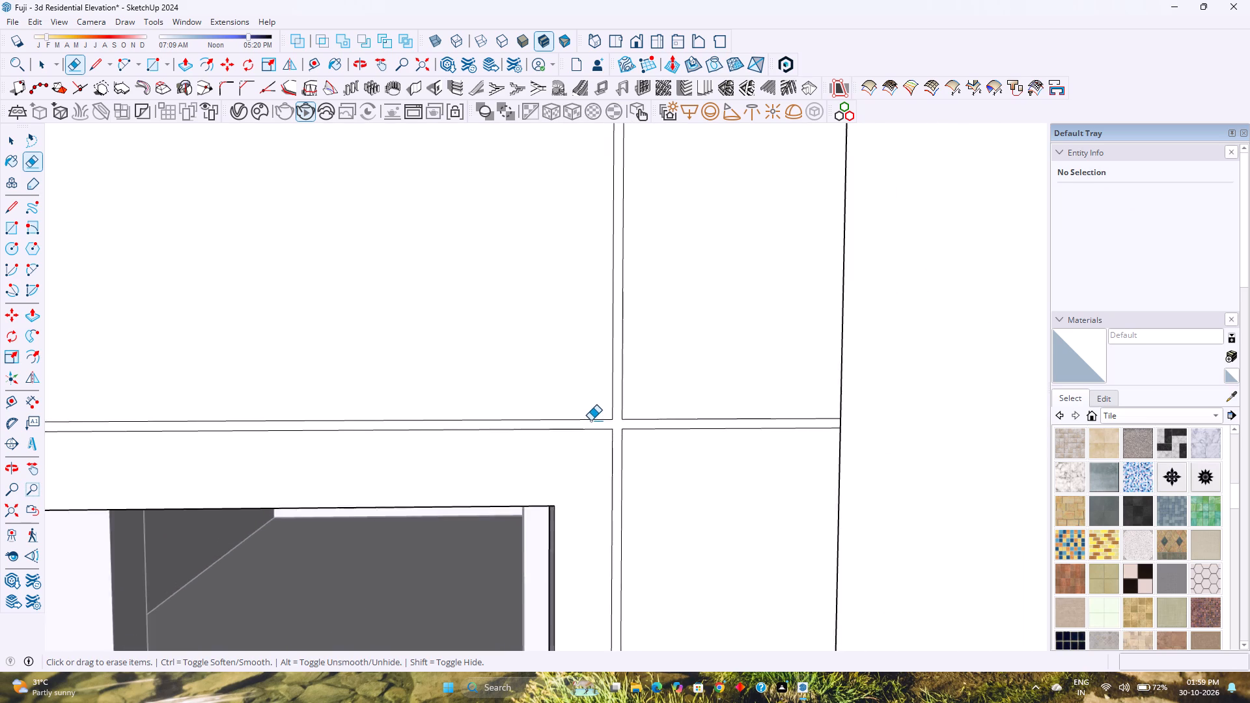
scroll(590, 420, "down", 13)
scroll(643, 520, "up", 8)
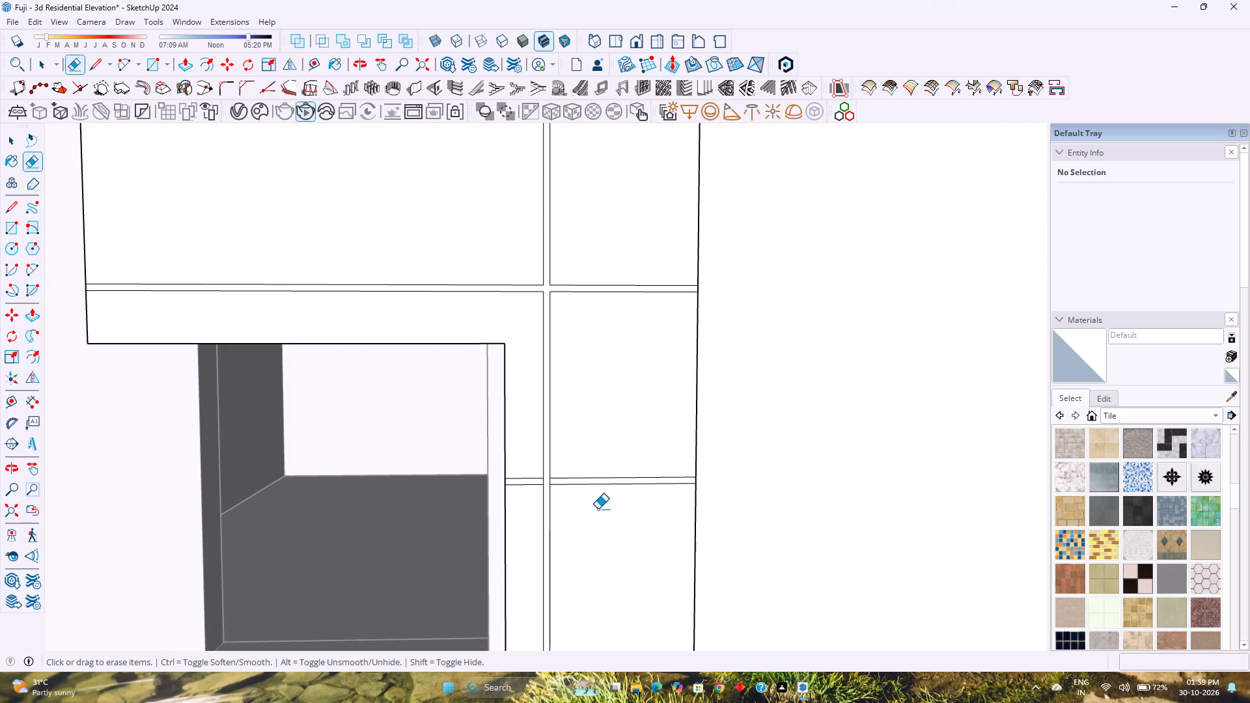
scroll(572, 497, "up", 11)
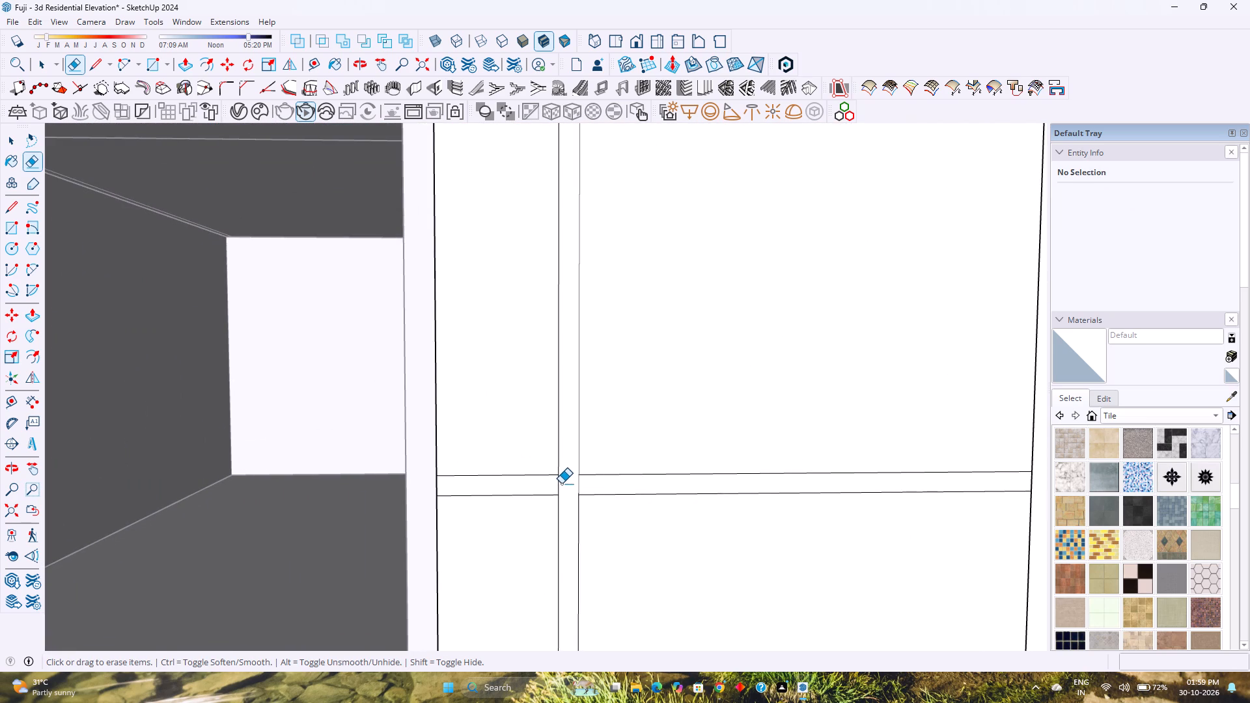
left_click(561, 482)
left_click(557, 483)
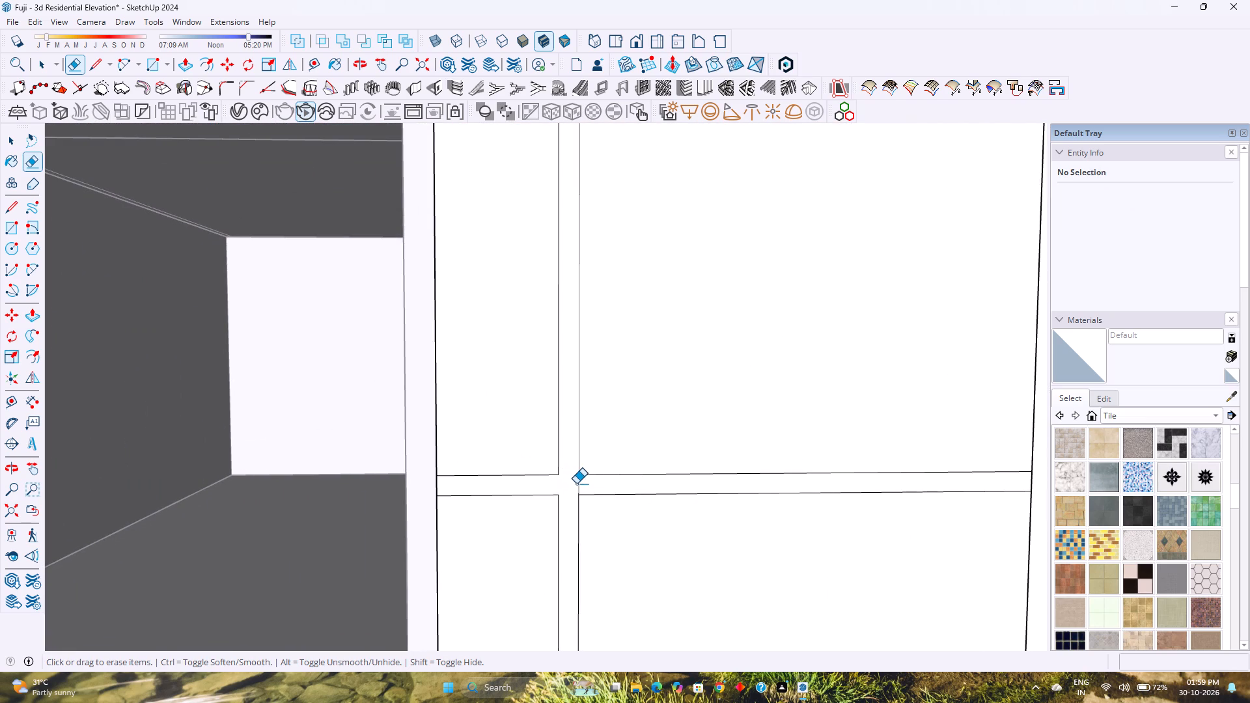
left_click(577, 484)
scroll(568, 476, "down", 20)
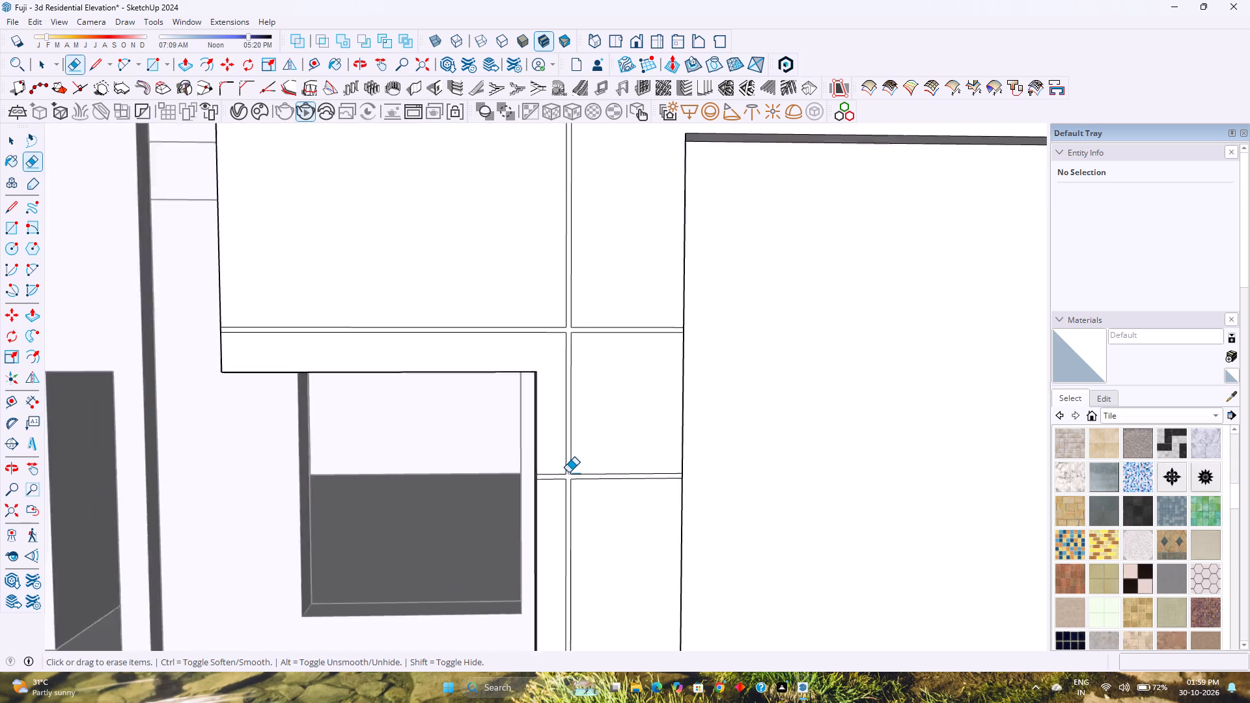
Erase the two vertical edge pieces crossing the horizontal groove just below the upper window, opening that groove intersection.
scroll(568, 473, "down", 11)
scroll(579, 598, "up", 4)
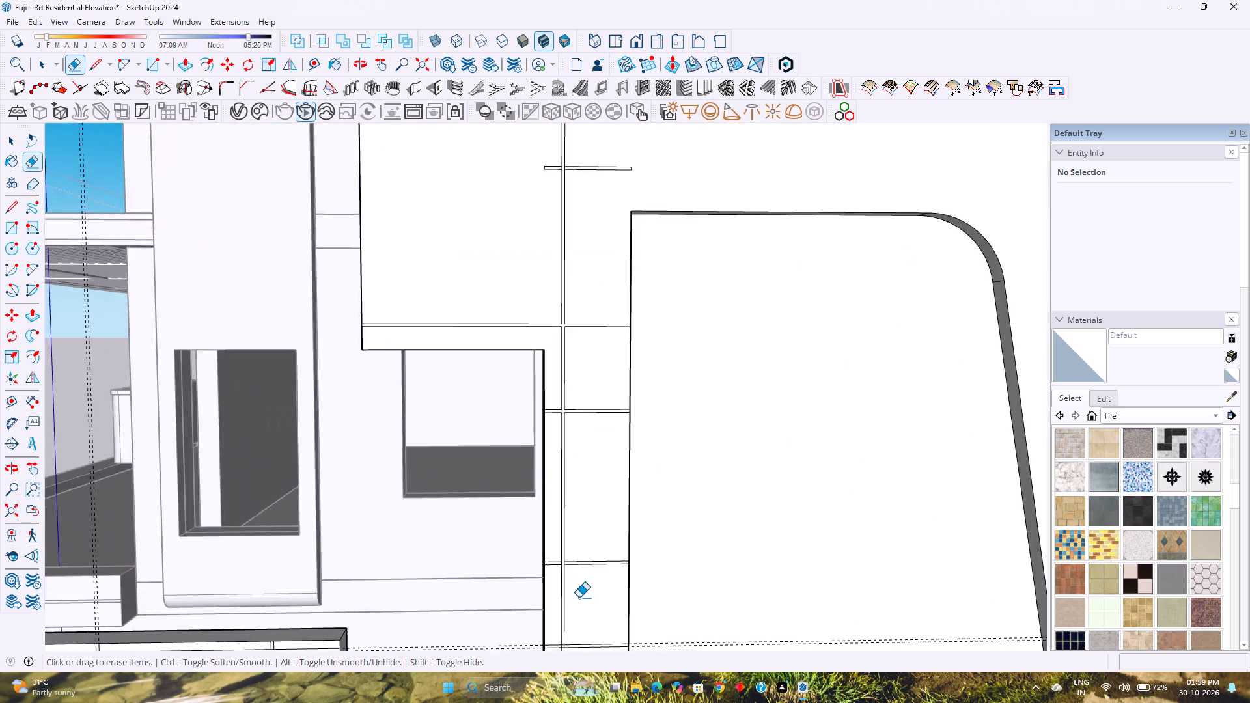
scroll(579, 598, "up", 20)
scroll(579, 598, "up", 5)
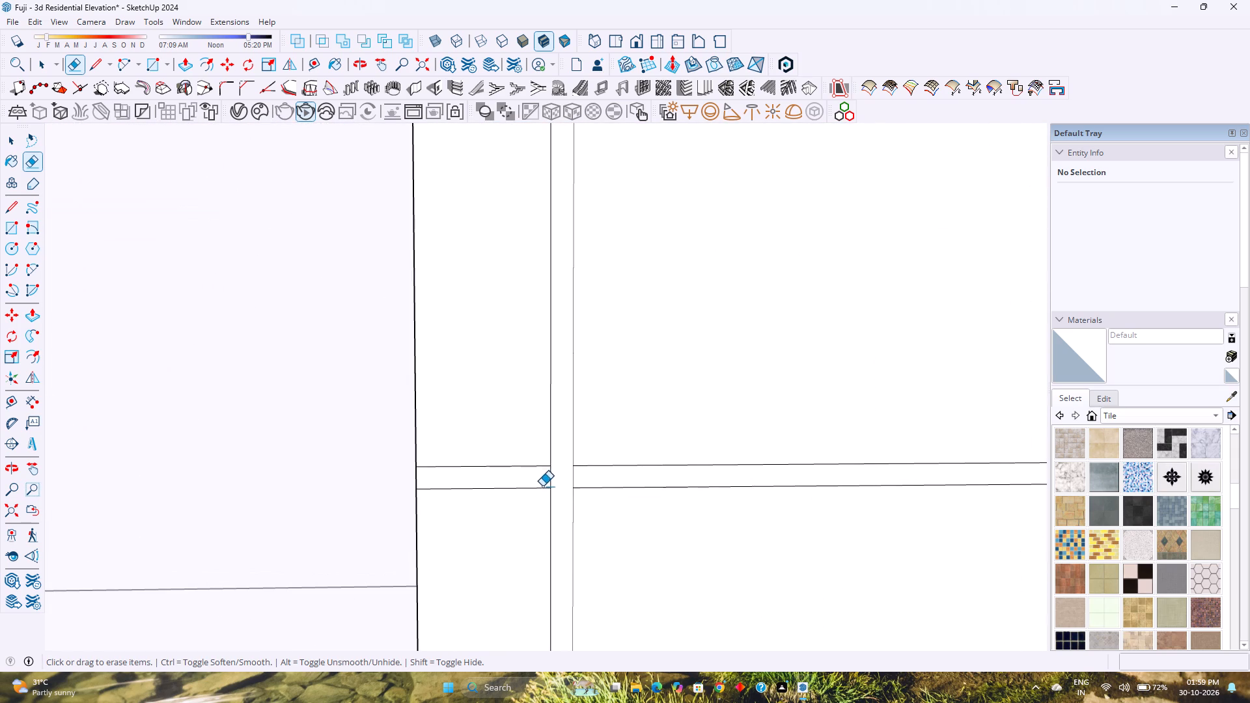
left_click(549, 476)
left_click(574, 473)
Erase the two vertical edge pieces crossing the horizontal groove beside the lower window on the tall panel.
scroll(572, 473, "down", 20)
scroll(572, 473, "down", 8)
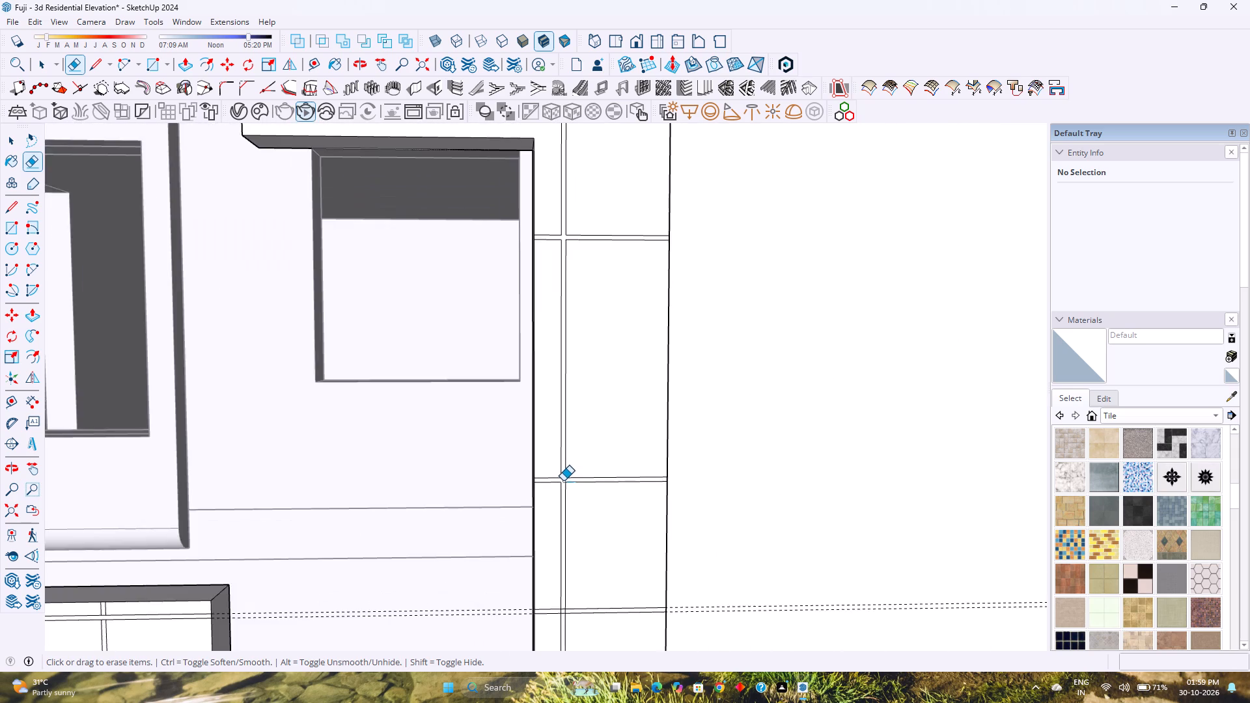
scroll(563, 481, "down", 6)
middle_click_drag(574, 579, 572, 450, "shift")
middle_click(572, 450, "shift")
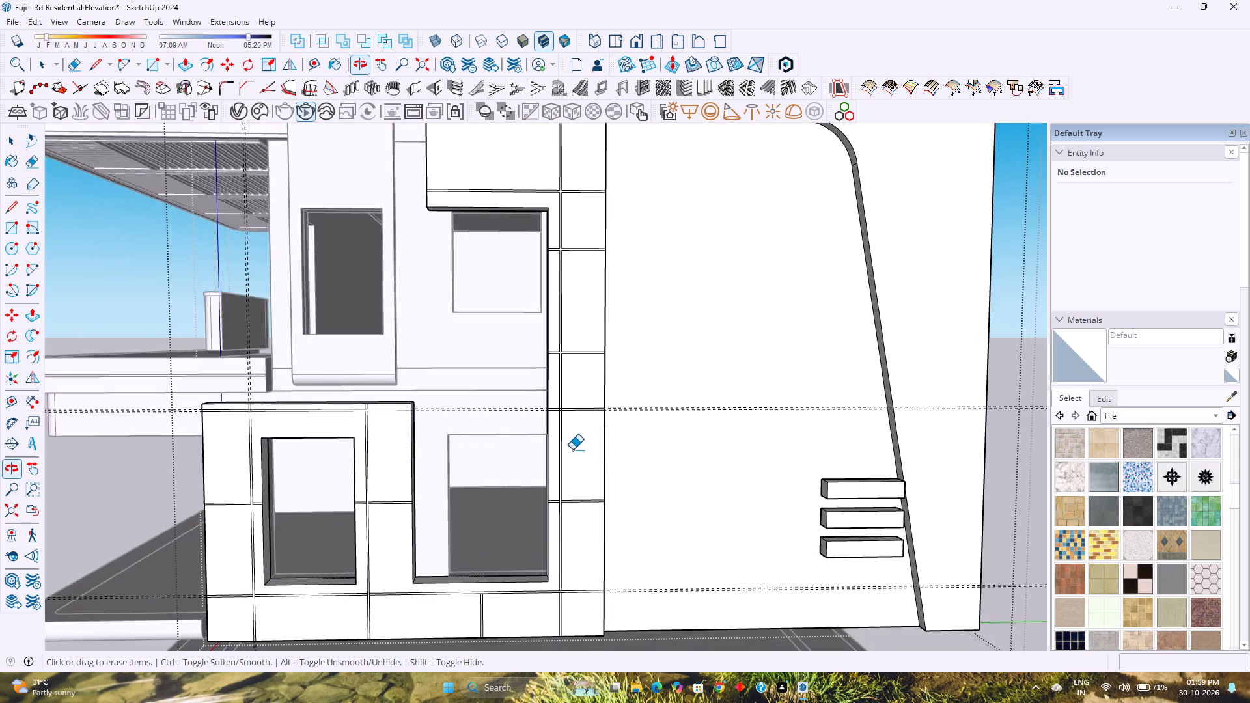
scroll(559, 497, "up", 19)
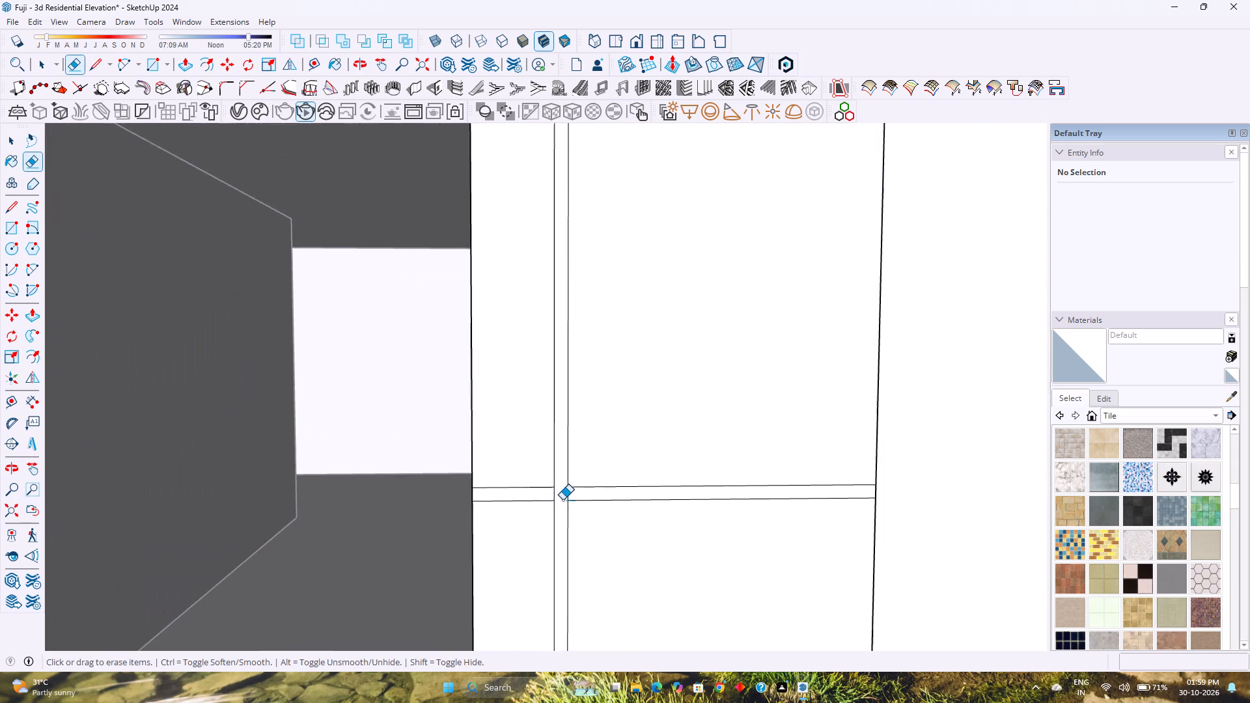
scroll(562, 500, "up", 3)
left_click_drag(550, 495, 575, 492)
Erase the four edge pieces inside the groove intersection on the tall panel between the upper and lower windows.
scroll(575, 492, "down", 9)
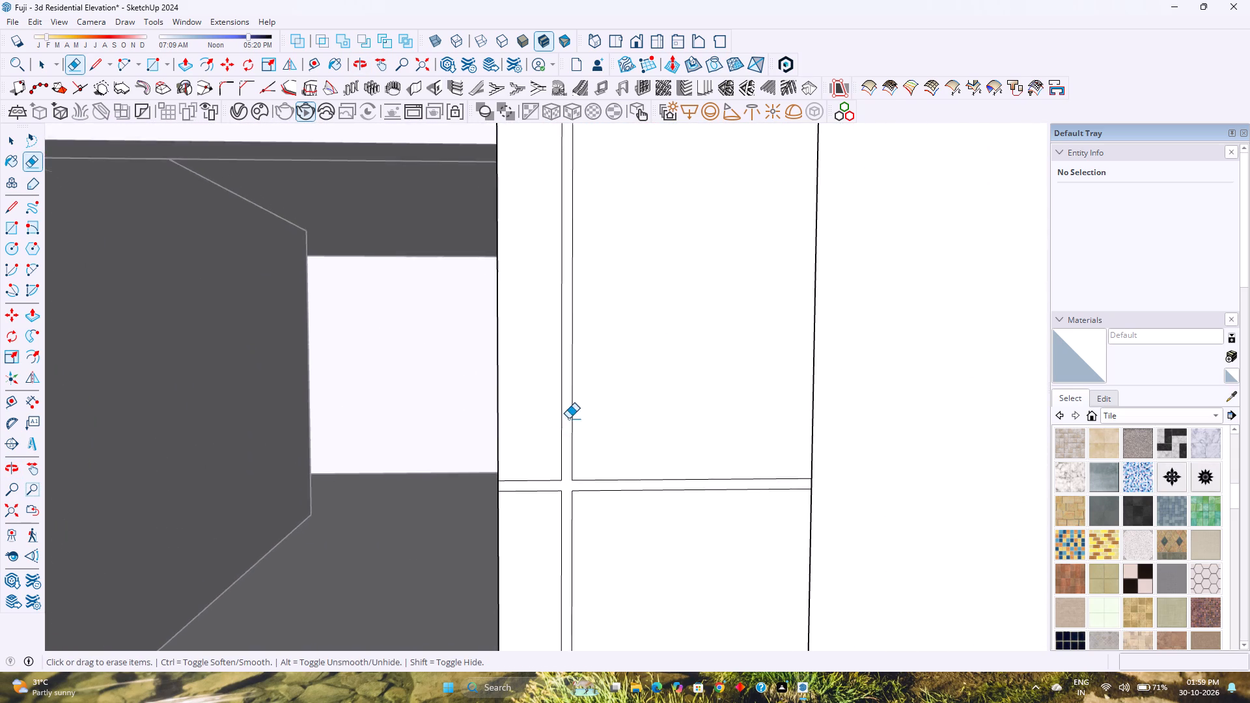
scroll(568, 419, "down", 6)
middle_click_drag(602, 394, 551, 622, "shift")
middle_click(551, 622, "shift")
scroll(533, 402, "up", 5)
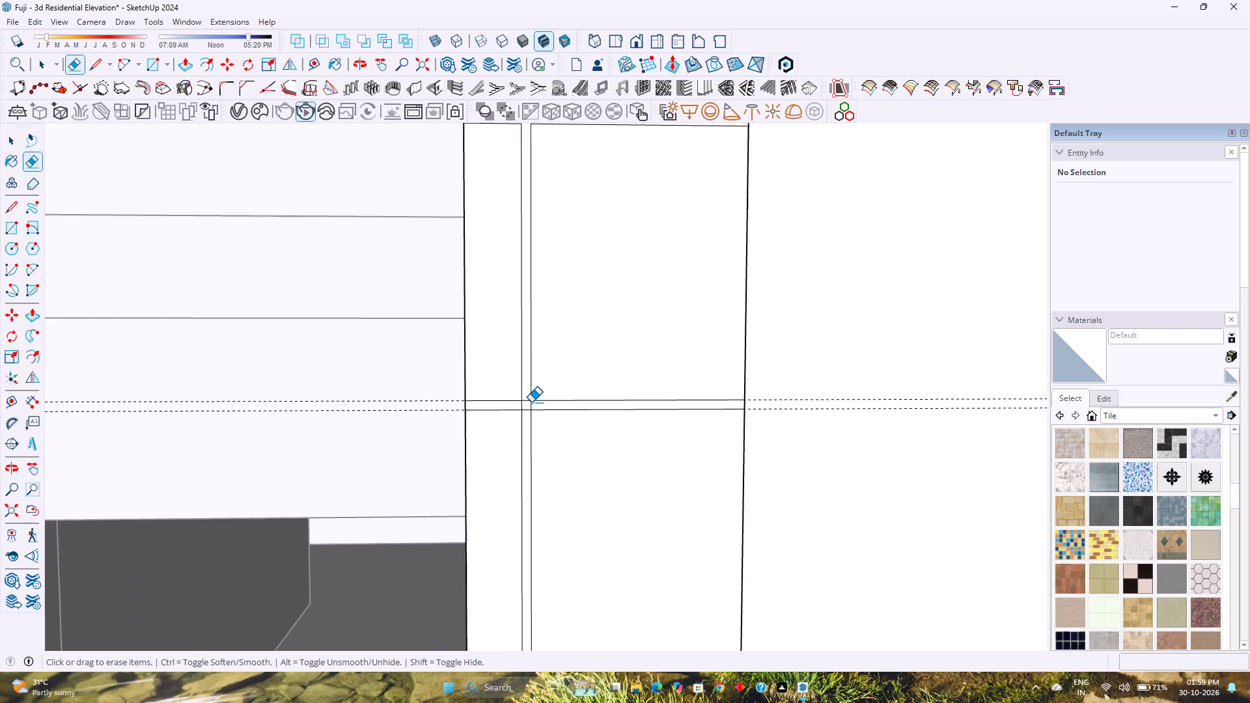
scroll(531, 402, "up", 15)
left_click_drag(490, 423, 495, 423)
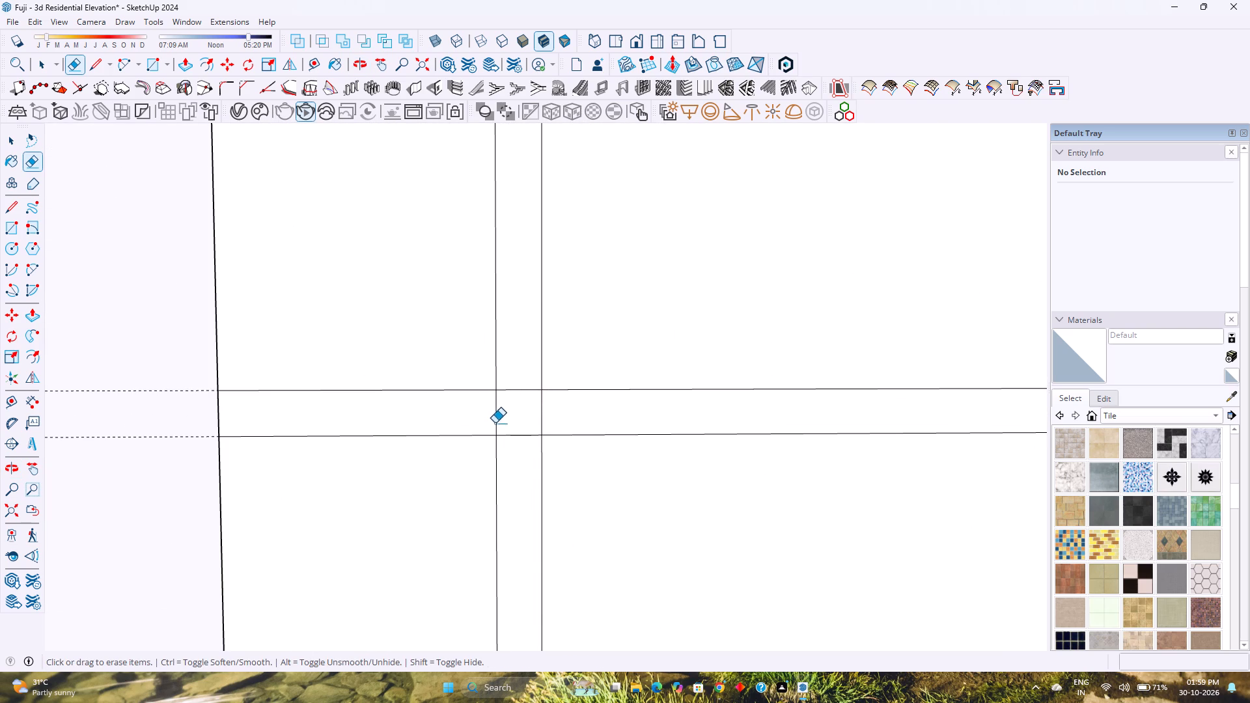
left_click_drag(495, 423, 523, 389)
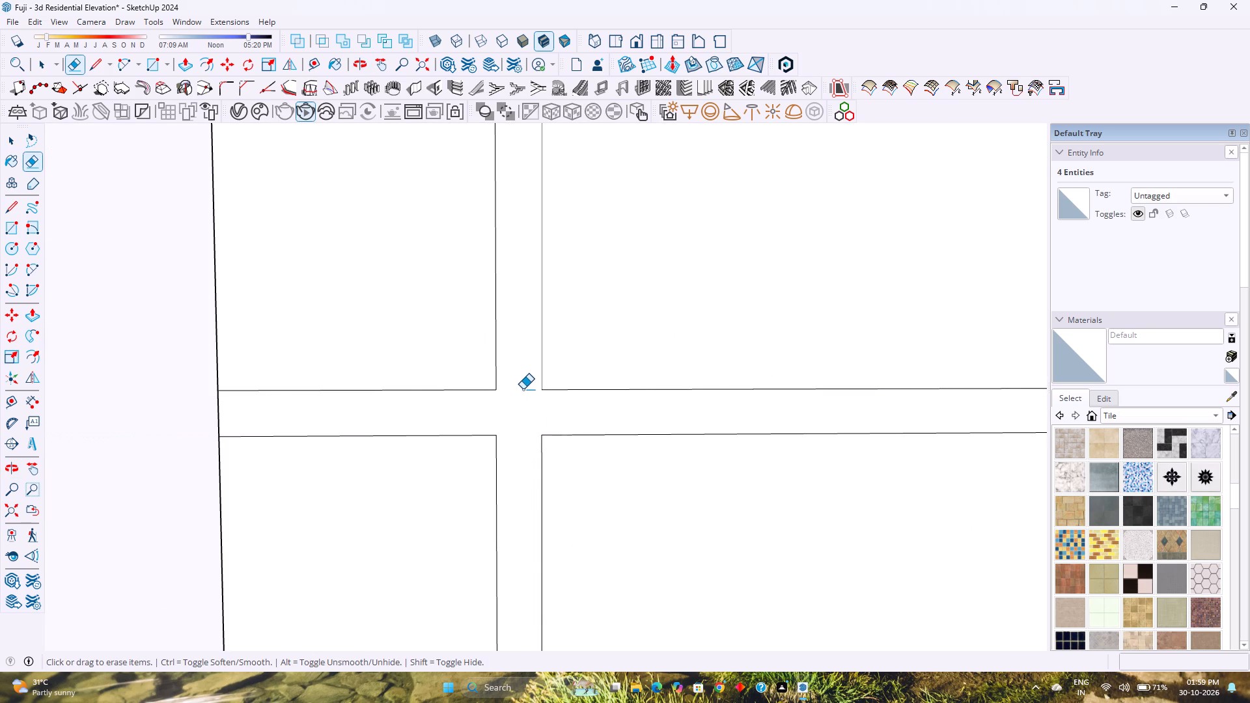
Erase the horizontal edge pieces crossing the tall panel's vertical groove at the lowest groove intersection, near the ground.
scroll(523, 389, "down", 20)
scroll(523, 389, "down", 4)
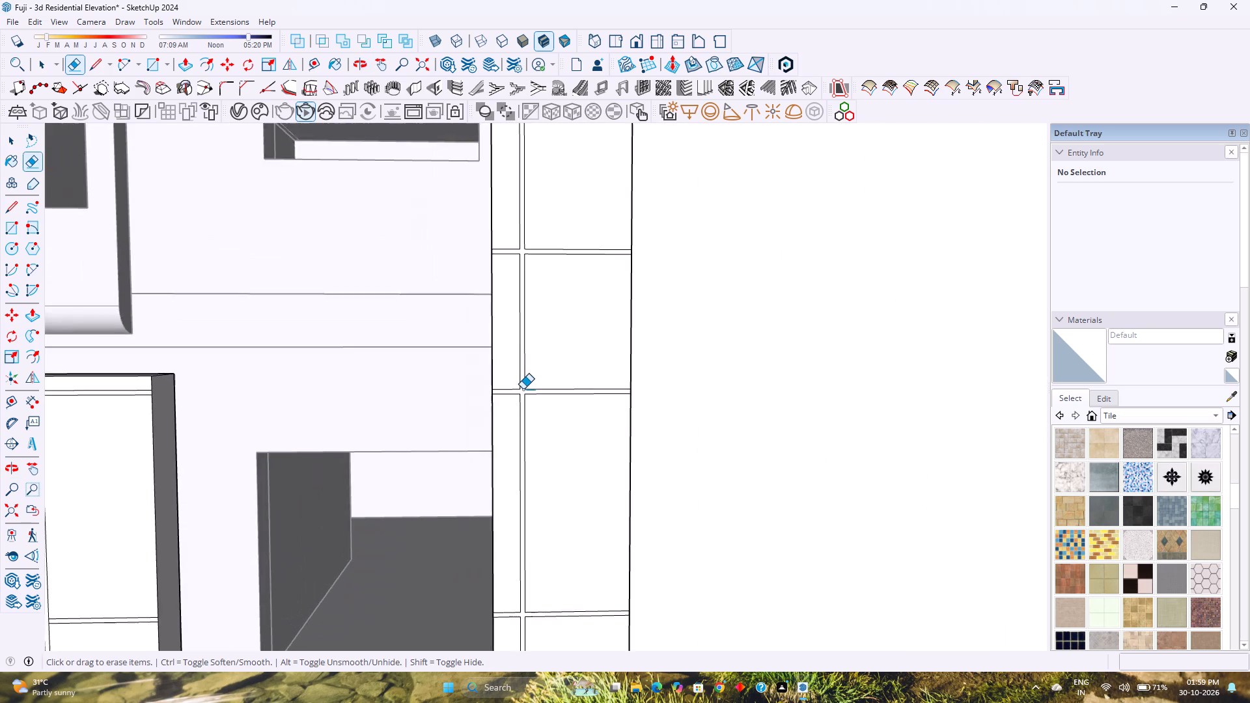
scroll(523, 389, "down", 11)
scroll(532, 564, "up", 7)
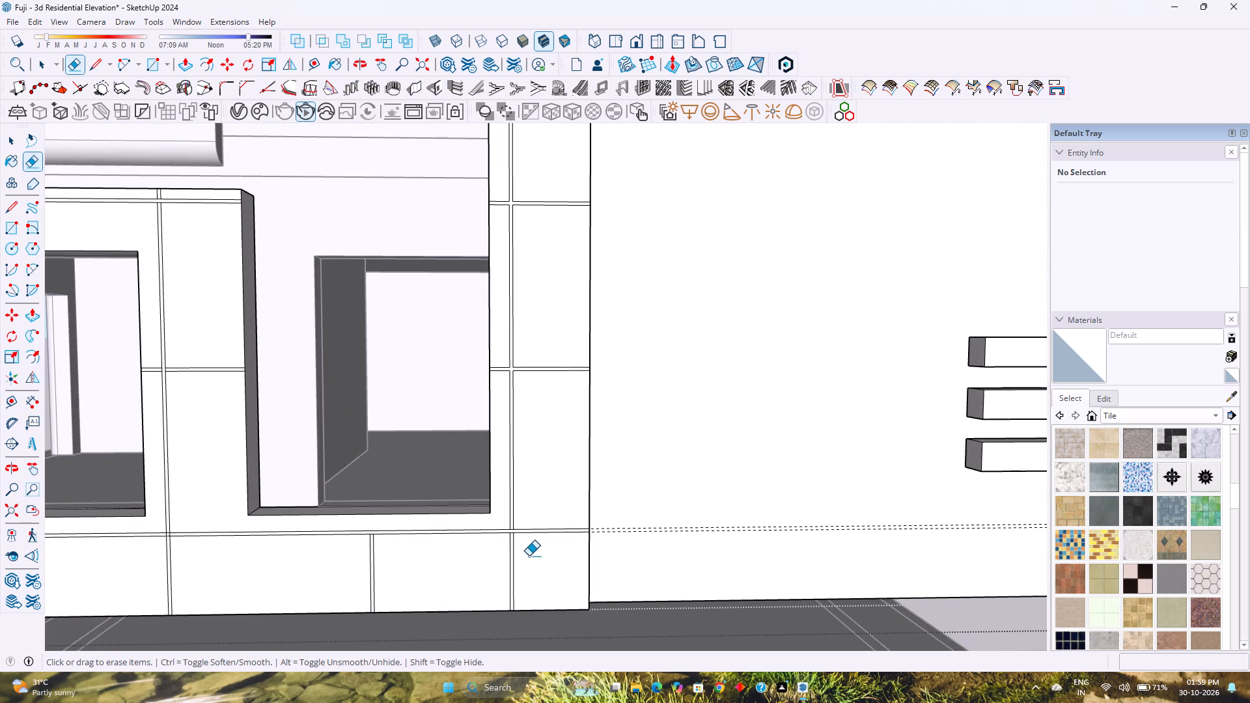
scroll(526, 548, "up", 19)
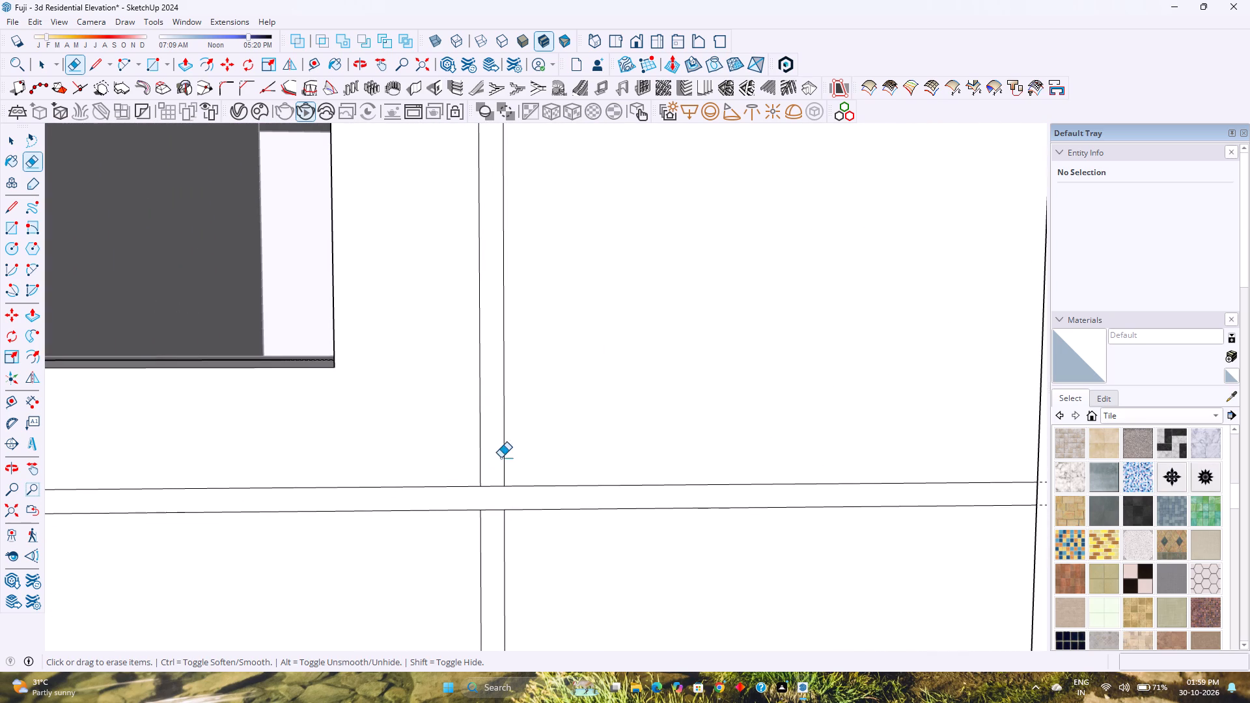
double_click(492, 483)
left_click(492, 508)
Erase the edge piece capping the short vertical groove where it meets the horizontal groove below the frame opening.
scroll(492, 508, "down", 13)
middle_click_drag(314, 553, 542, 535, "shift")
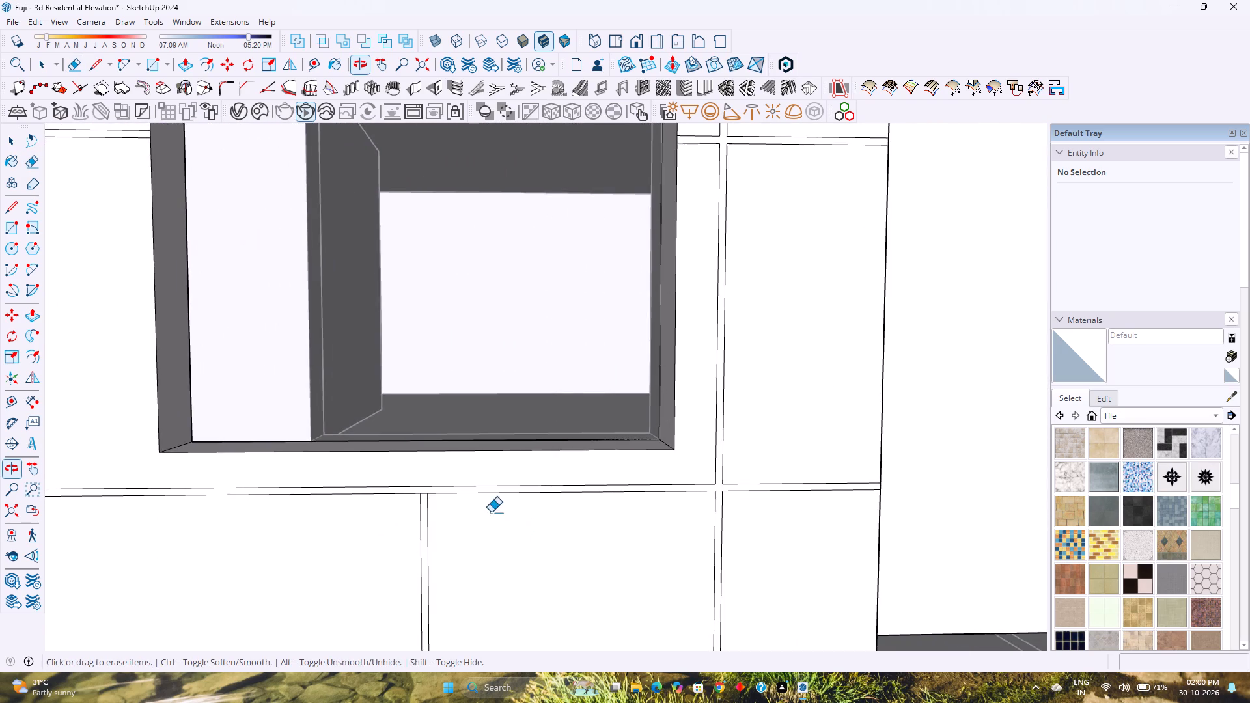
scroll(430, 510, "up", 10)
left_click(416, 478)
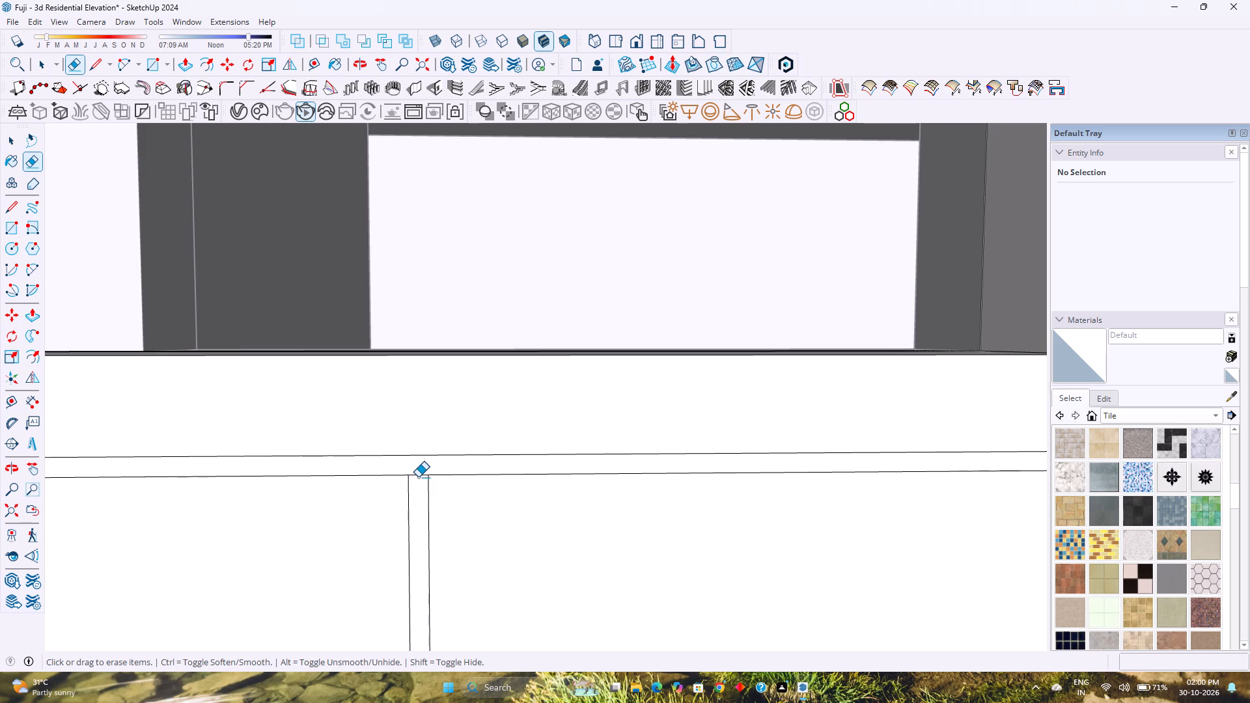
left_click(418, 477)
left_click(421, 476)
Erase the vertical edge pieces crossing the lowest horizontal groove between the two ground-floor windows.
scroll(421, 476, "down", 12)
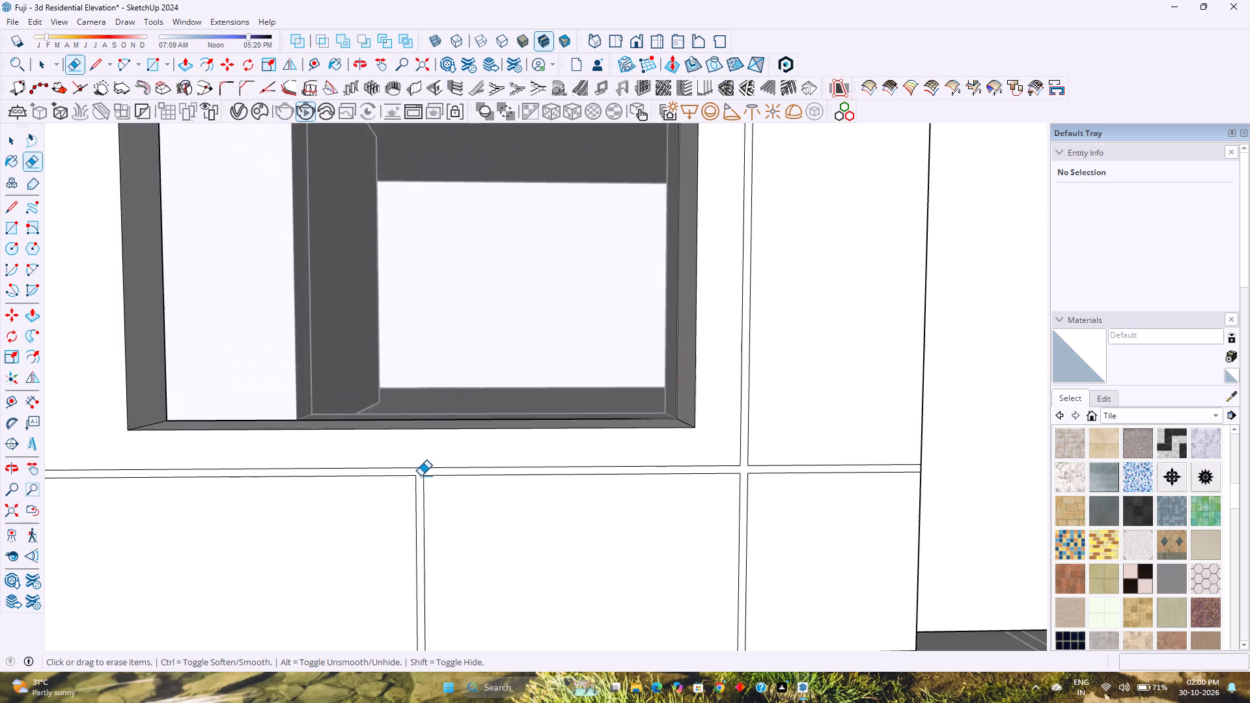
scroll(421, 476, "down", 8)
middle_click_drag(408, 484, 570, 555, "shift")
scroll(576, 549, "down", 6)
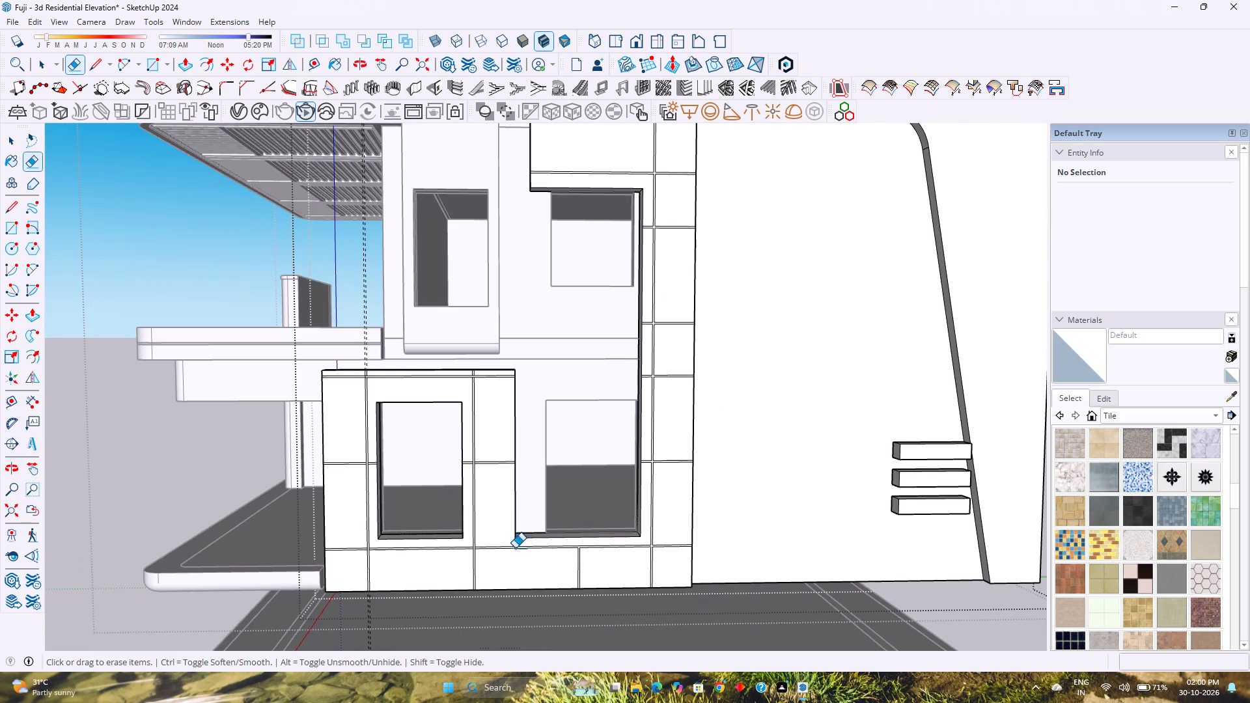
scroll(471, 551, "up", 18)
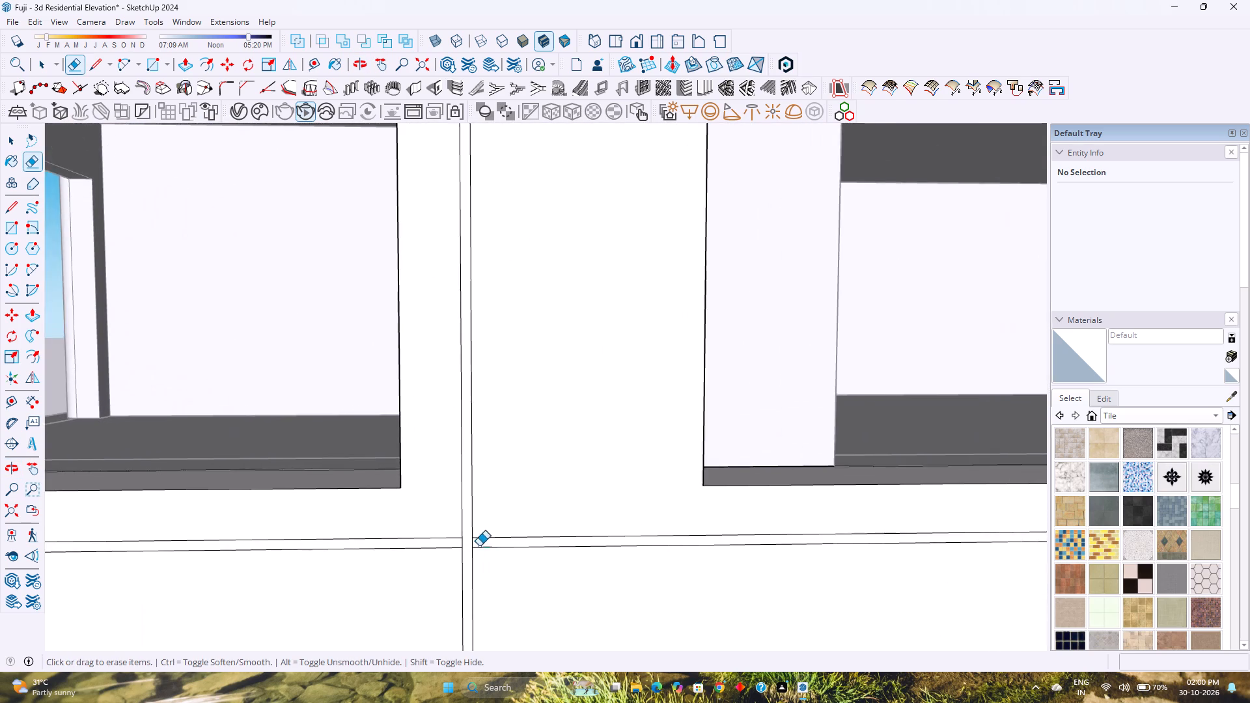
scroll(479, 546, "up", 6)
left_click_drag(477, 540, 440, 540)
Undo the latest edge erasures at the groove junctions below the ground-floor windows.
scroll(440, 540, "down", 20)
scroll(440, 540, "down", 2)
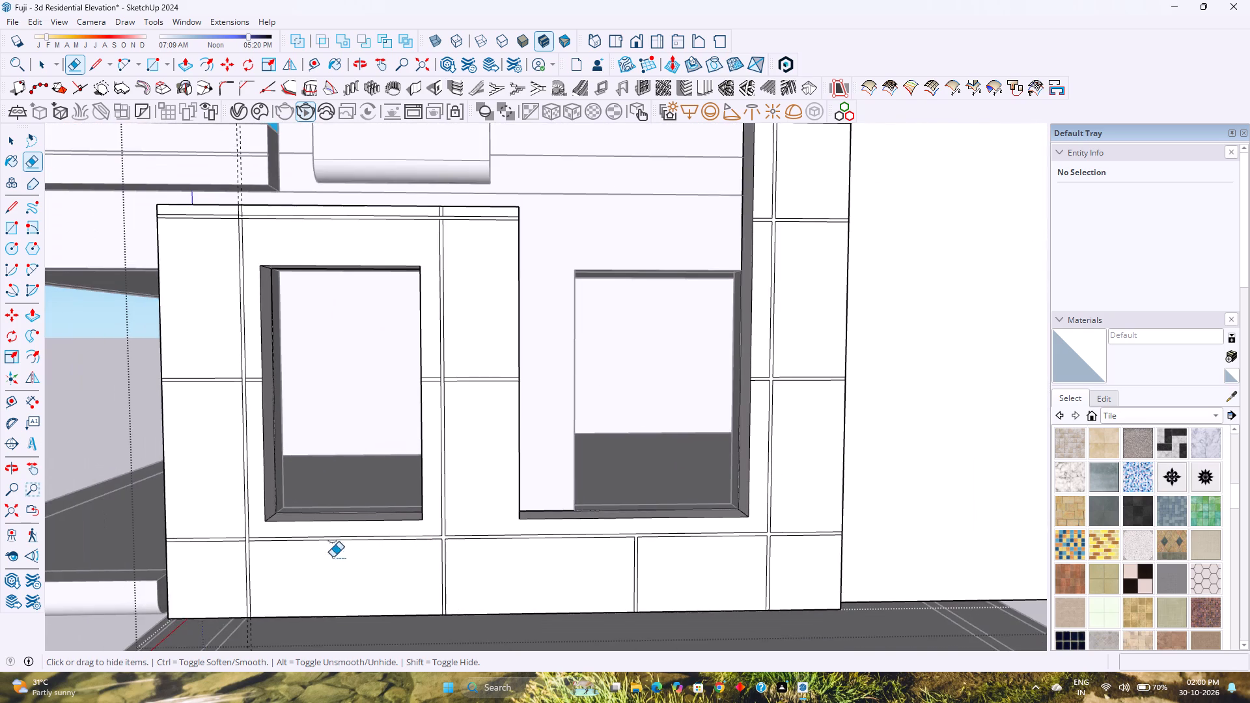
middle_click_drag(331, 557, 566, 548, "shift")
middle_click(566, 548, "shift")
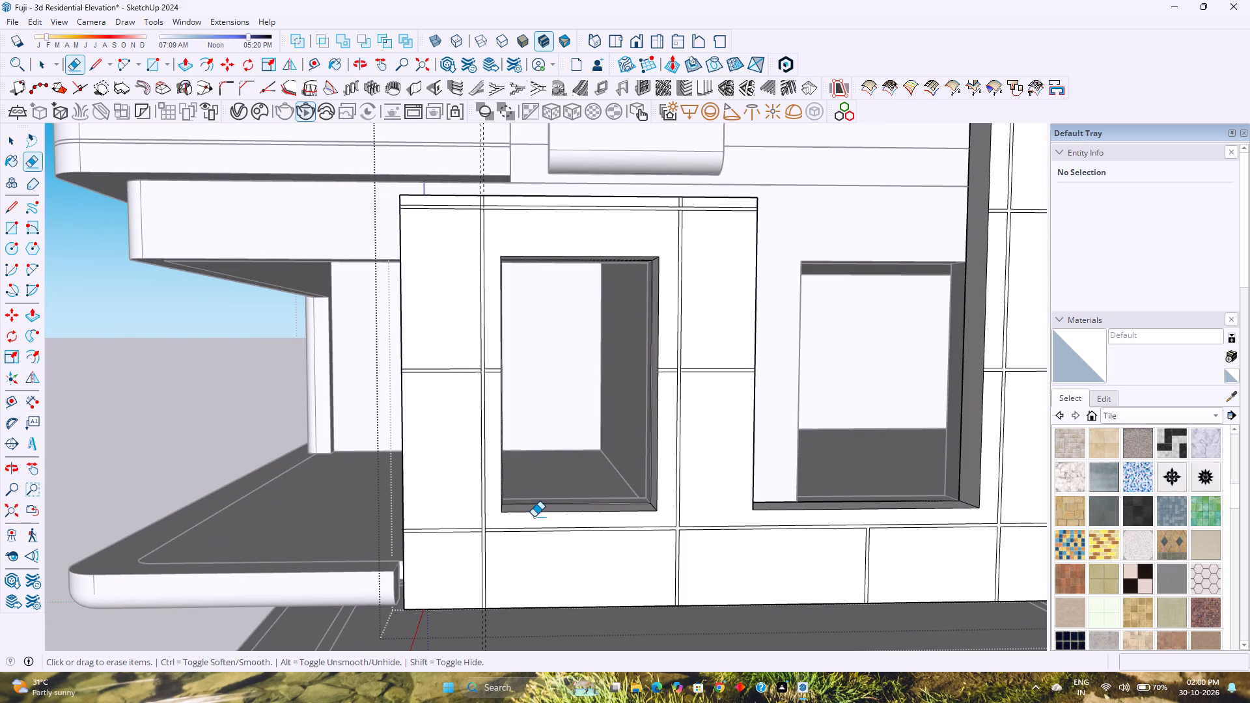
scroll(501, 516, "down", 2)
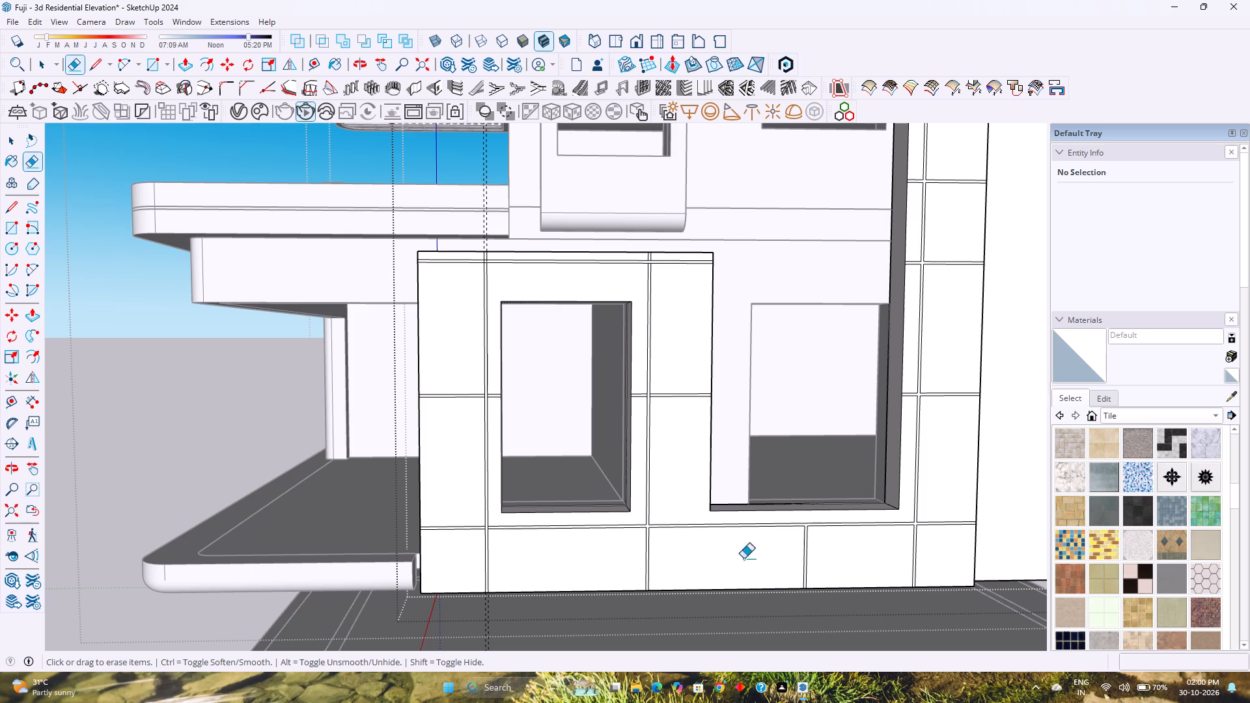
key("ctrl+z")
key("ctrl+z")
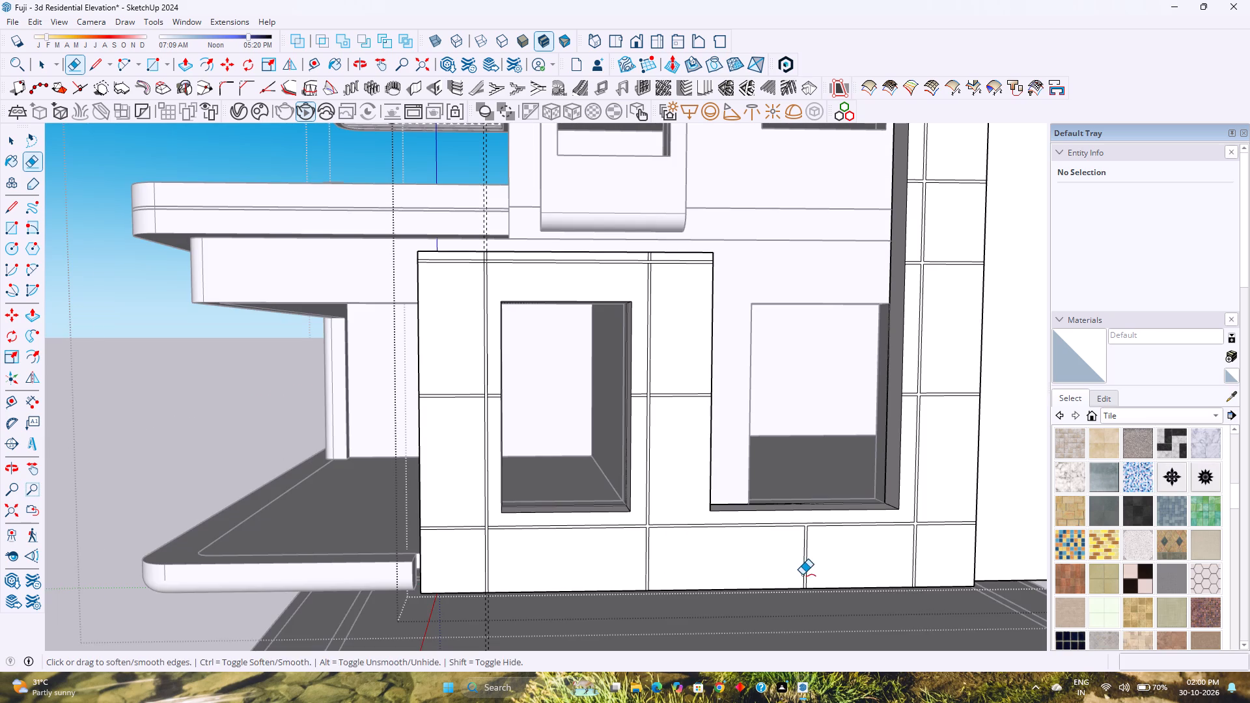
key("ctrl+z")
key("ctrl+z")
Move the two edges of the short vertical groove below the frame opening 2' toward the groove between the ground-floor windows.
key("space")
scroll(818, 567, "up", 3)
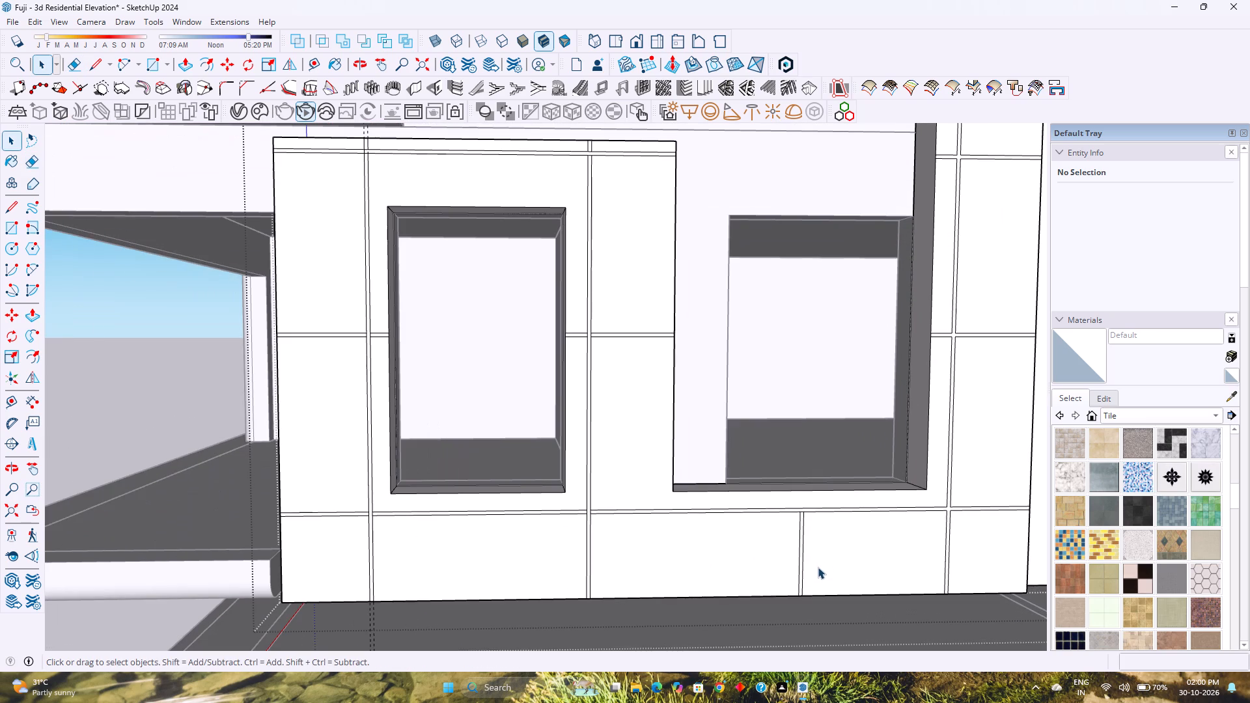
left_click_drag(818, 567, 737, 571)
right_click(738, 570)
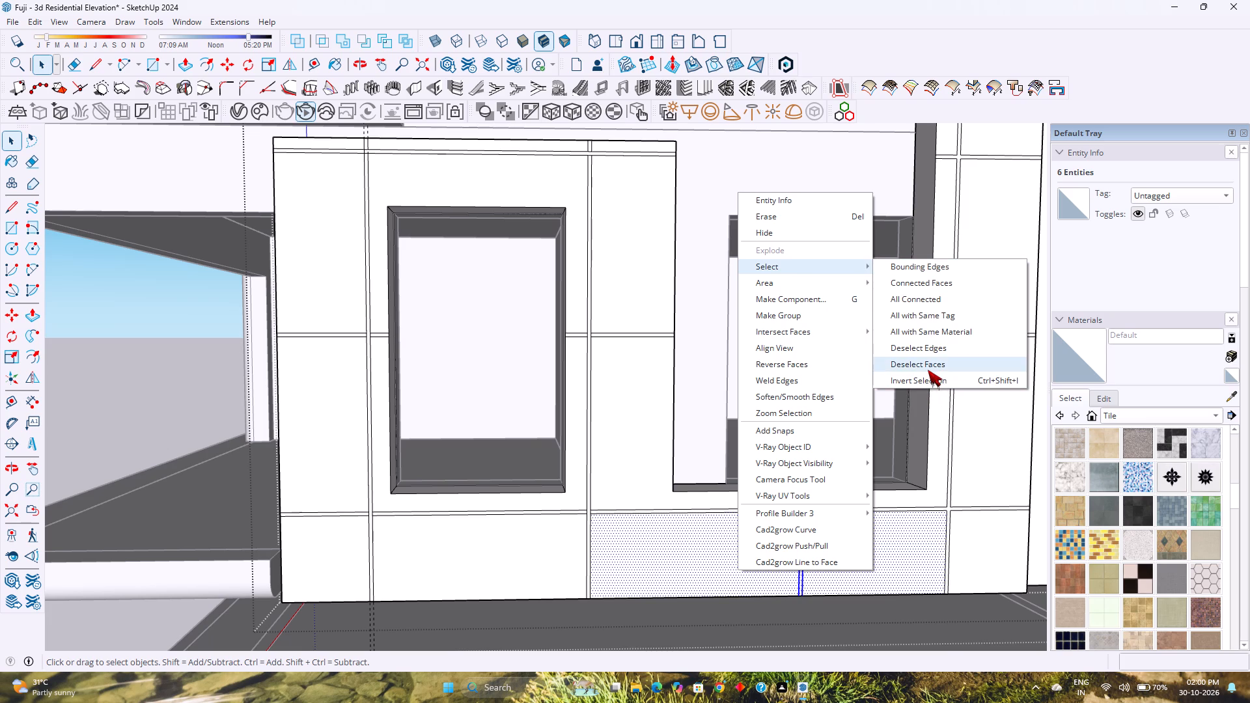
left_click(928, 370)
key("m")
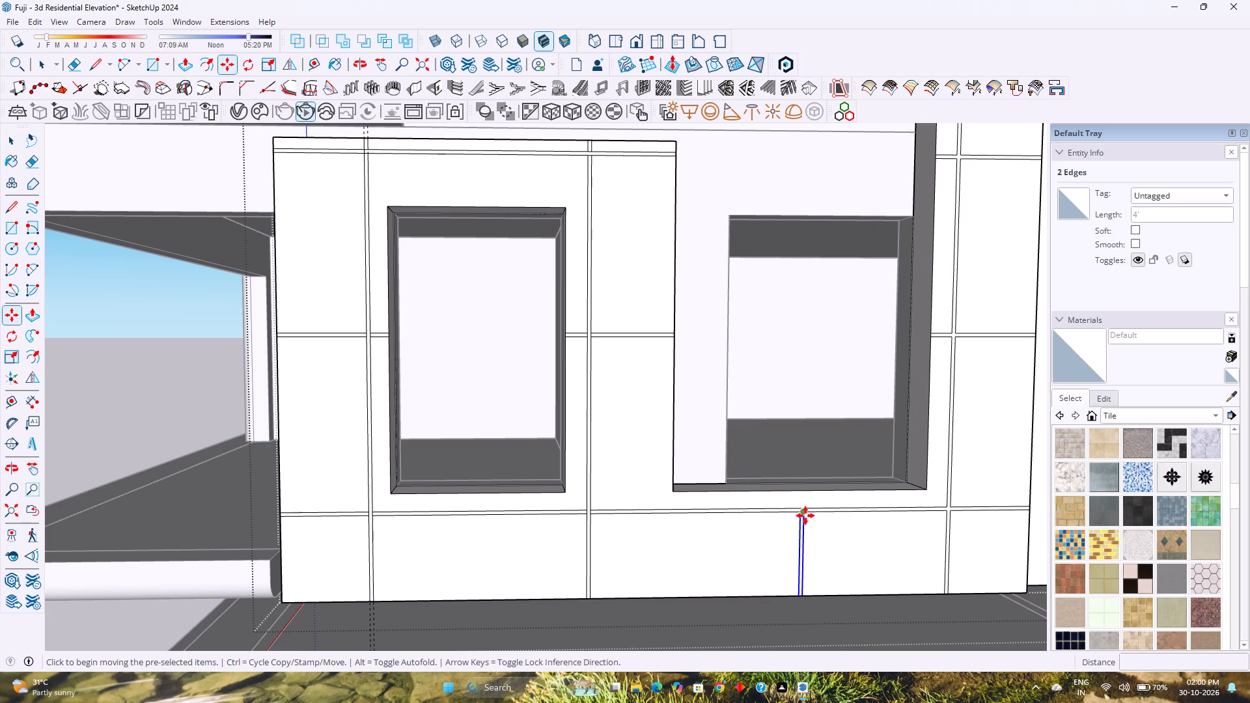
scroll(805, 516, "up", 11)
left_click(792, 507)
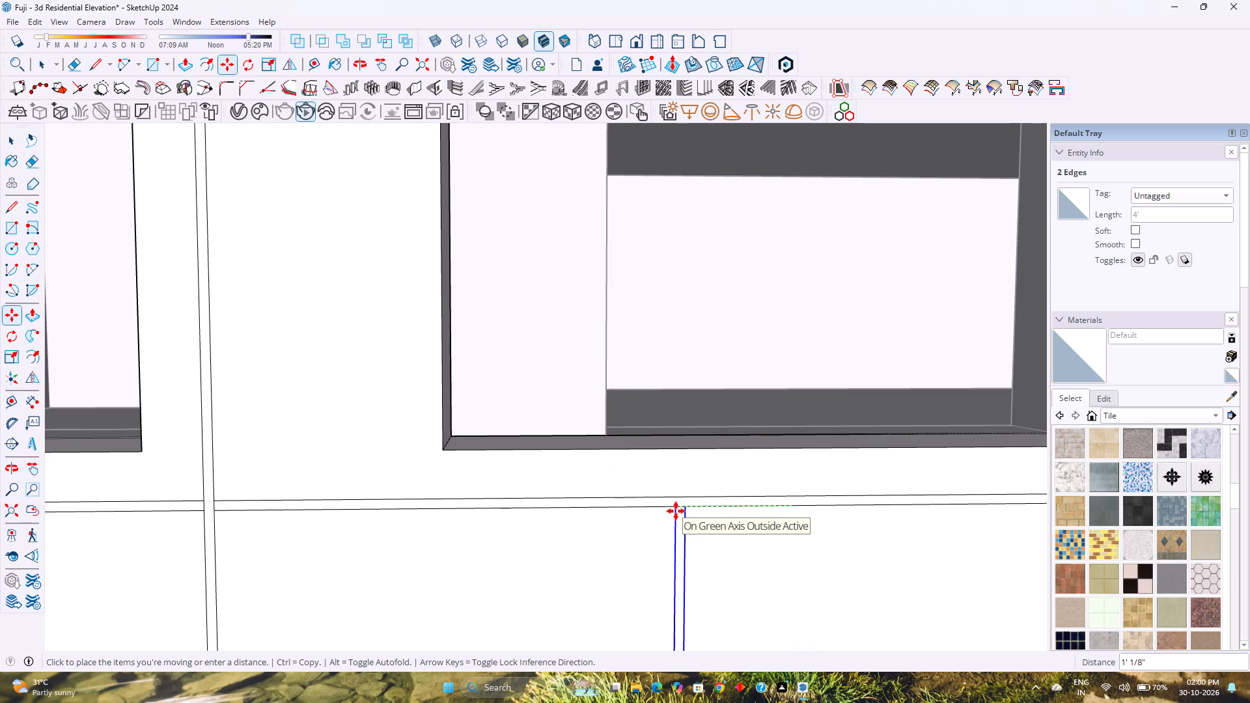
type("2'")
key("Return")
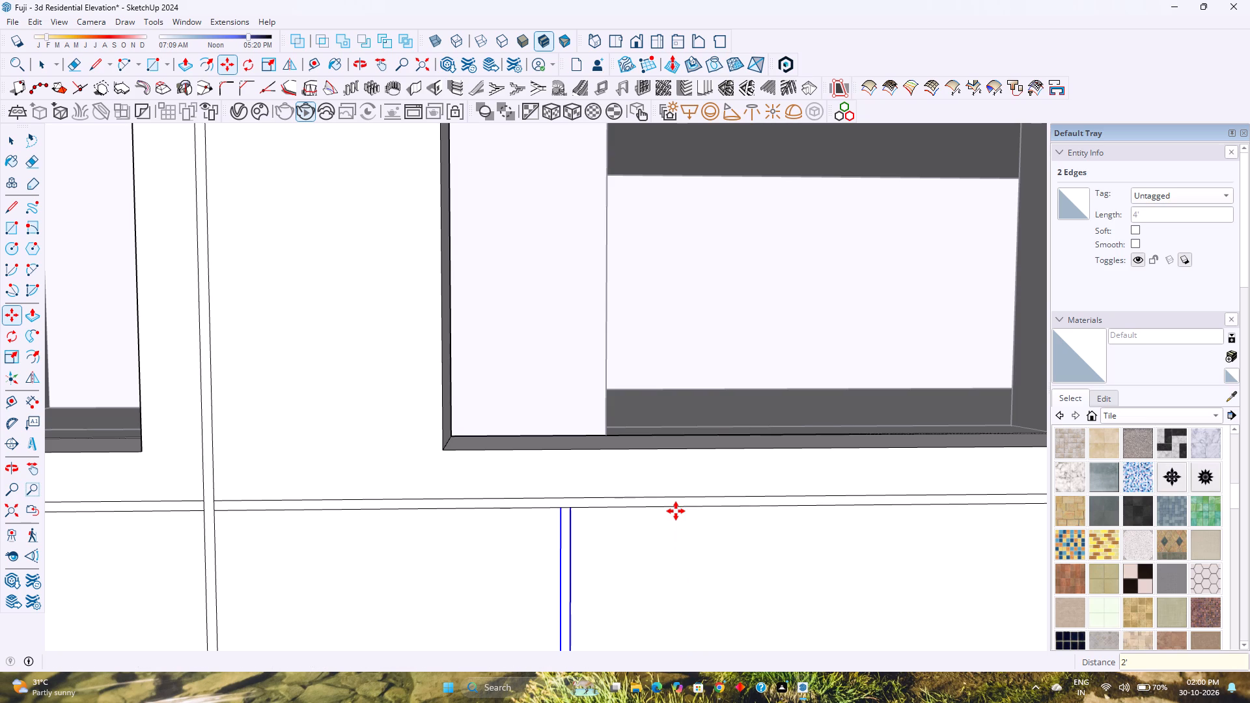
Erase the vertical edge piece crossing the lowest horizontal groove between the two ground-floor windows.
scroll(676, 511, "down", 16)
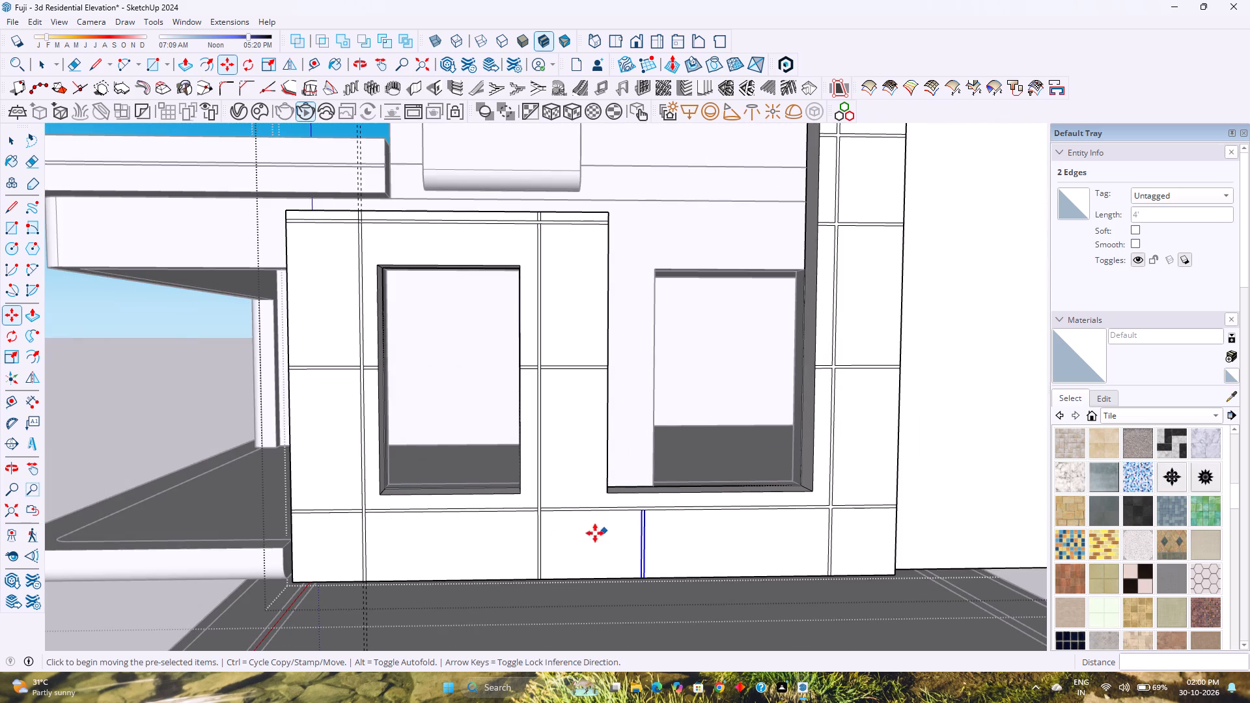
scroll(558, 533, "up", 12)
key("e")
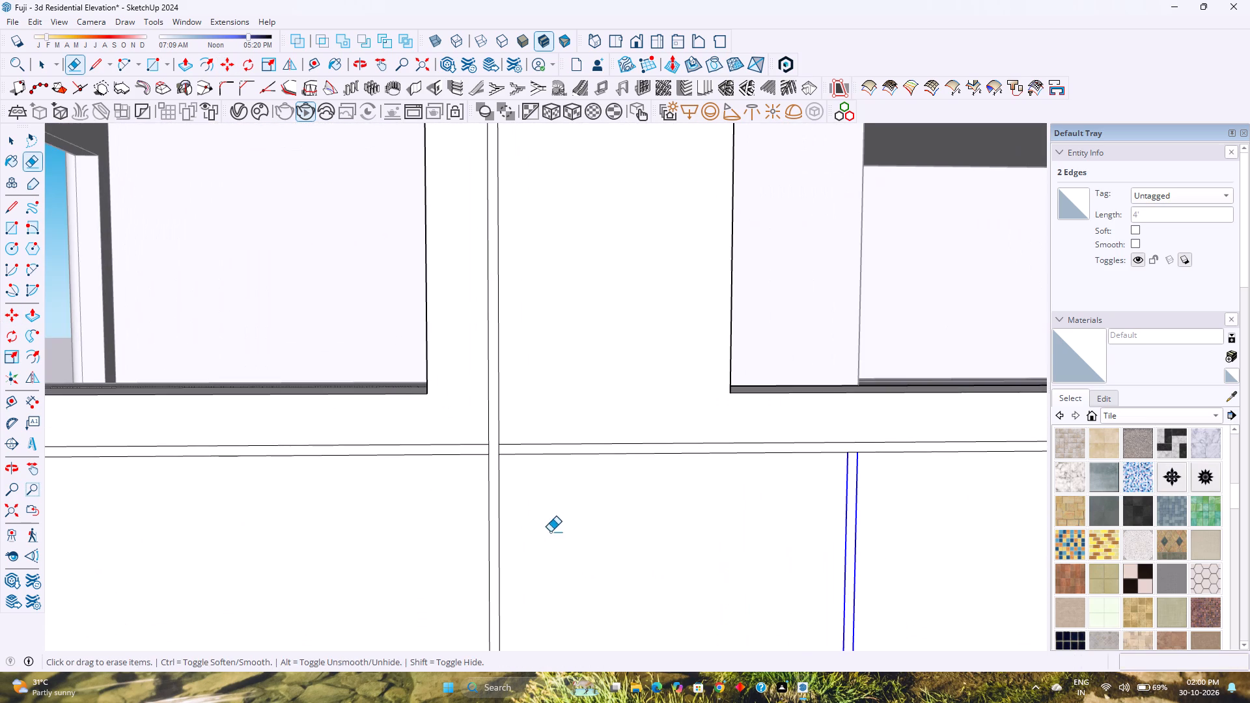
scroll(489, 445, "up", 8)
left_click(489, 452)
Erase the vertical edge piece crossing the mid-height horizontal groove between the two ground-floor windows.
scroll(490, 452, "down", 2)
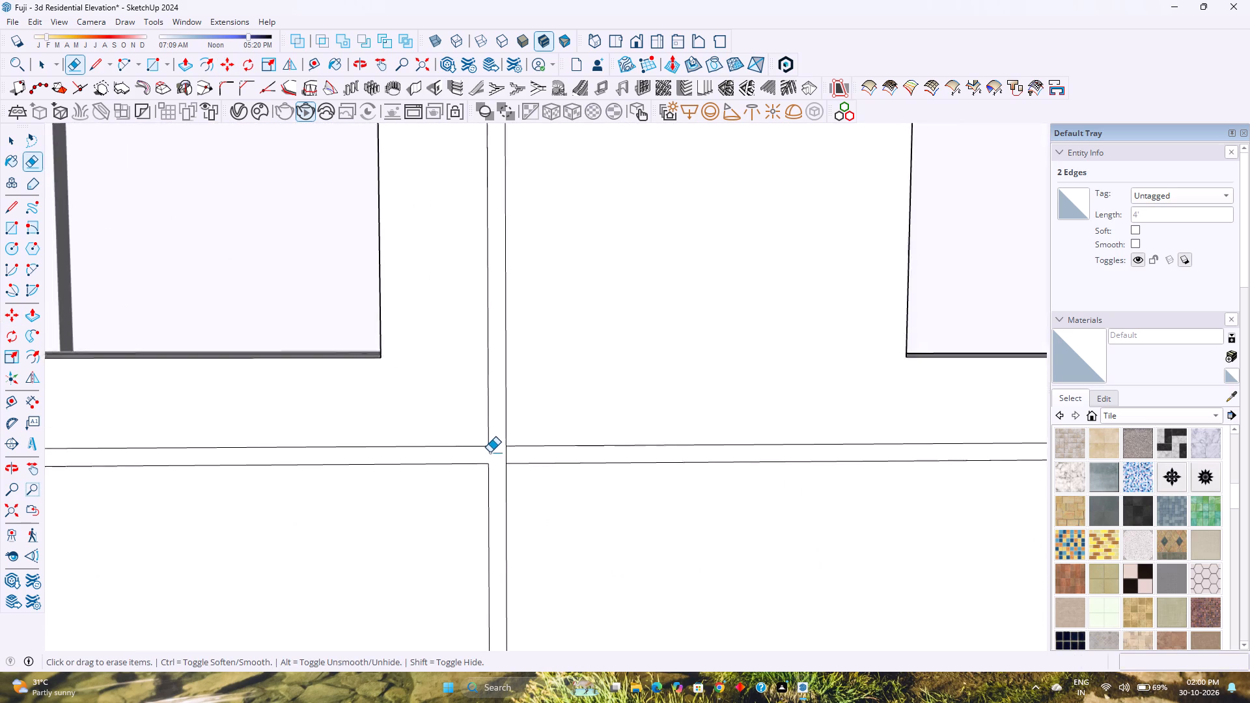
scroll(490, 452, "down", 20)
scroll(490, 452, "down", 4)
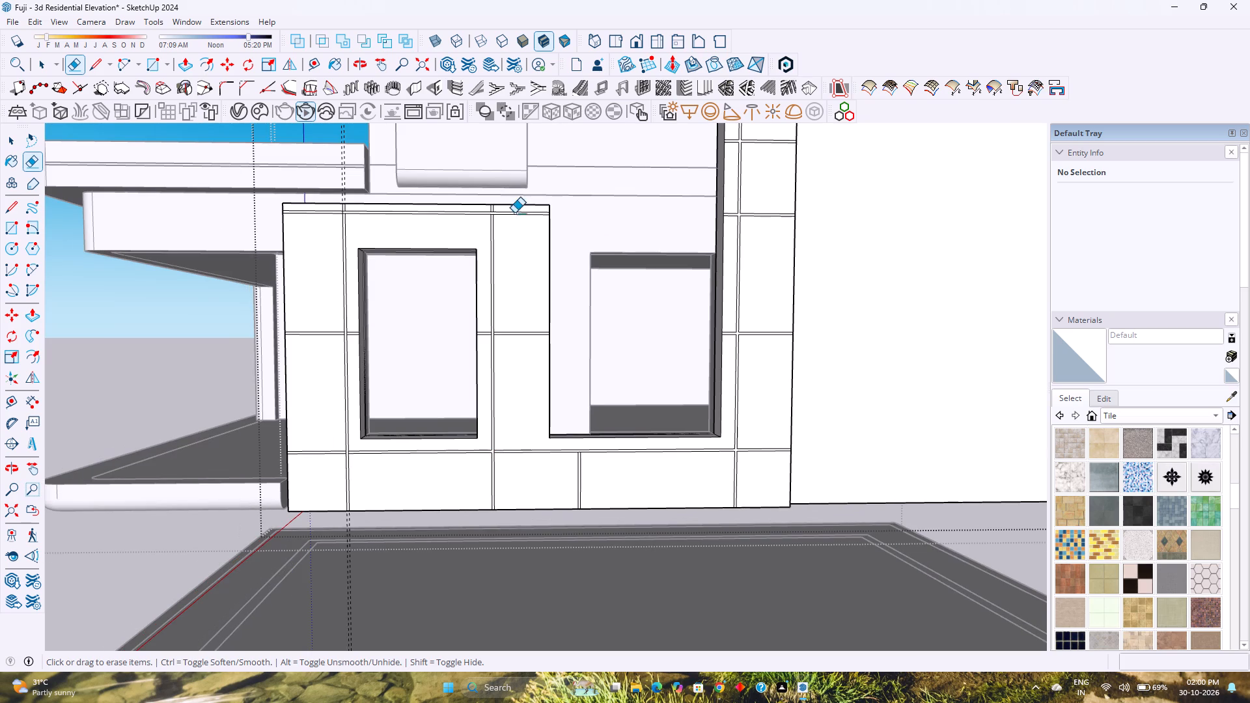
scroll(506, 313, "up", 17)
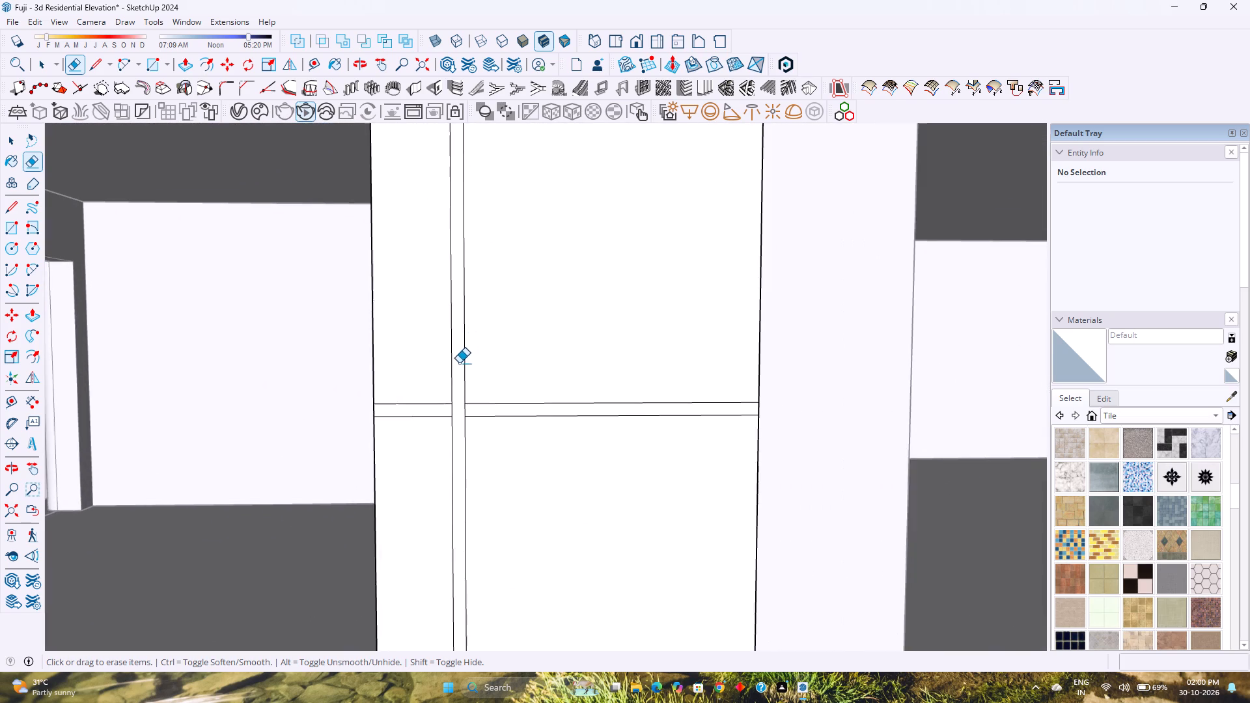
scroll(459, 363, "up", 7)
left_click(447, 418)
scroll(447, 417, "down", 3)
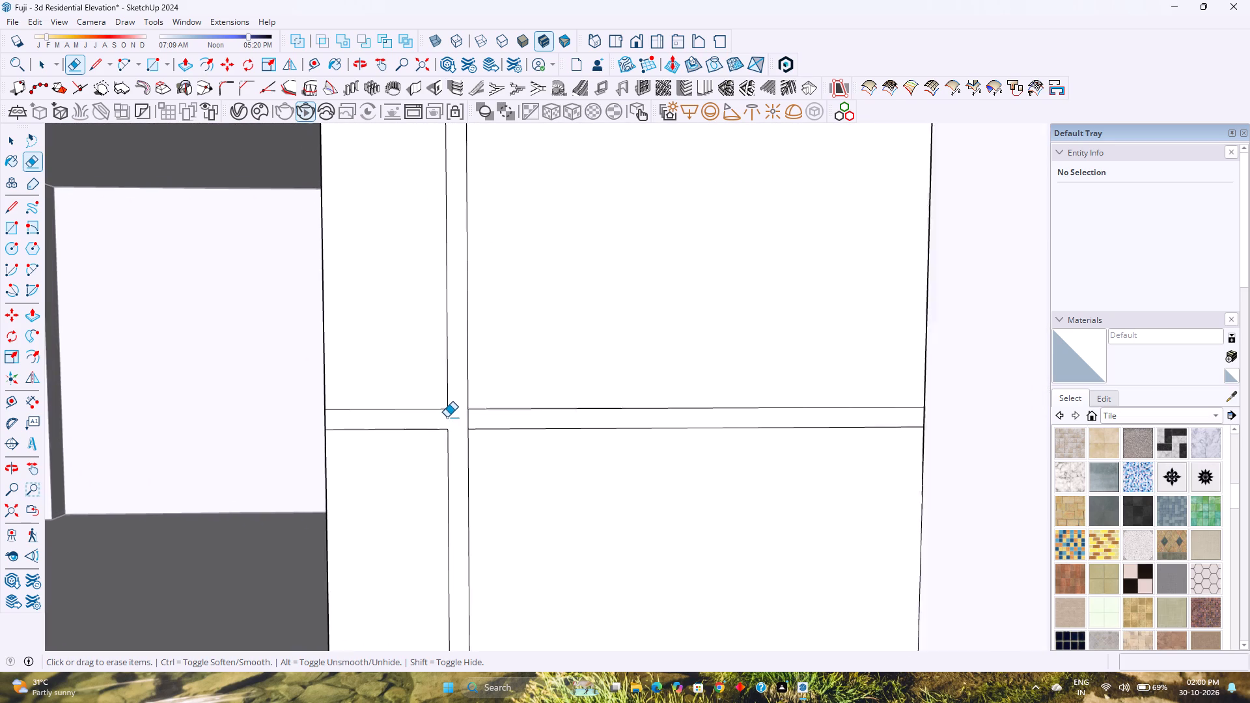
scroll(447, 417, "down", 20)
scroll(447, 417, "down", 8)
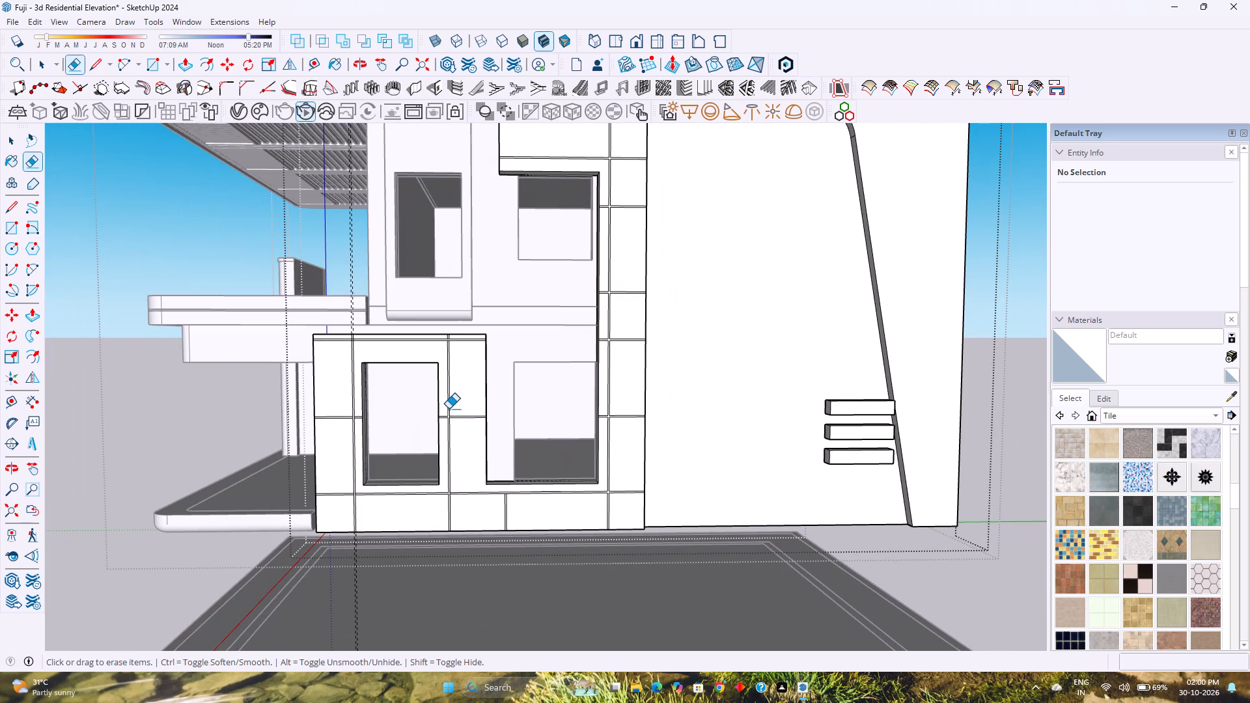
Erase the vertical edge pieces crossing the lowest horizontal groove at the junction below the left ground-floor window.
scroll(449, 409, "down", 7)
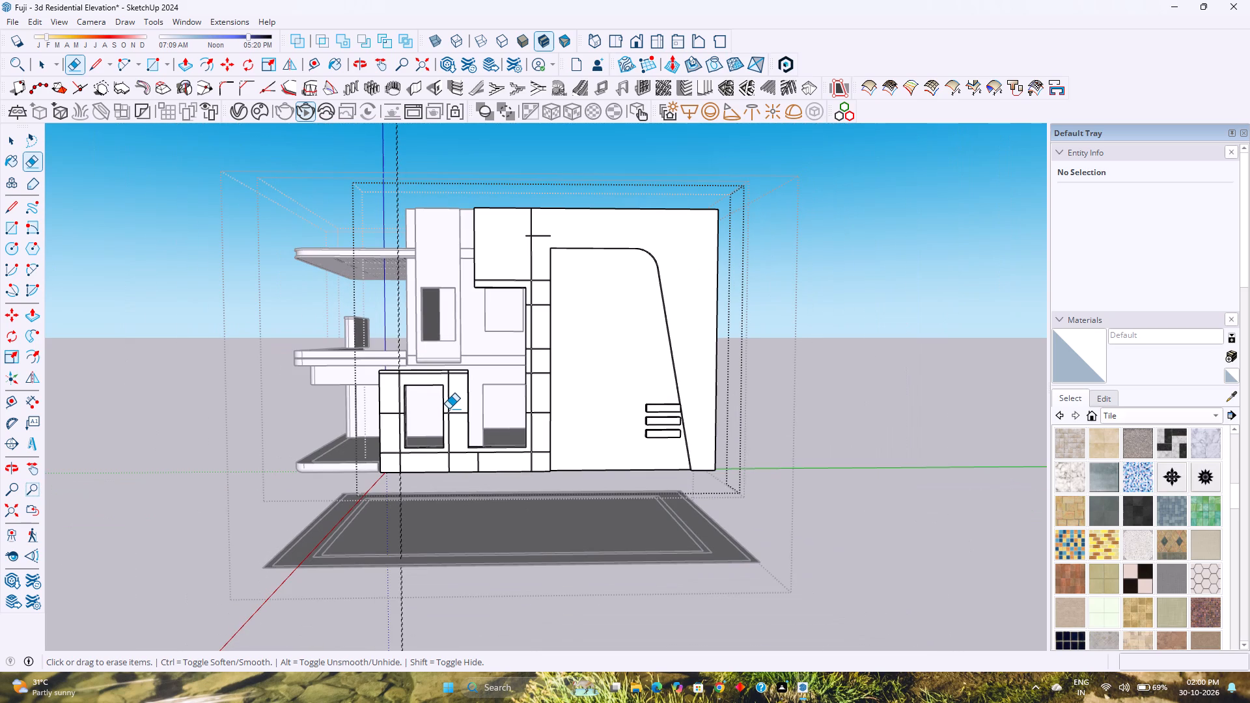
scroll(390, 469, "up", 13)
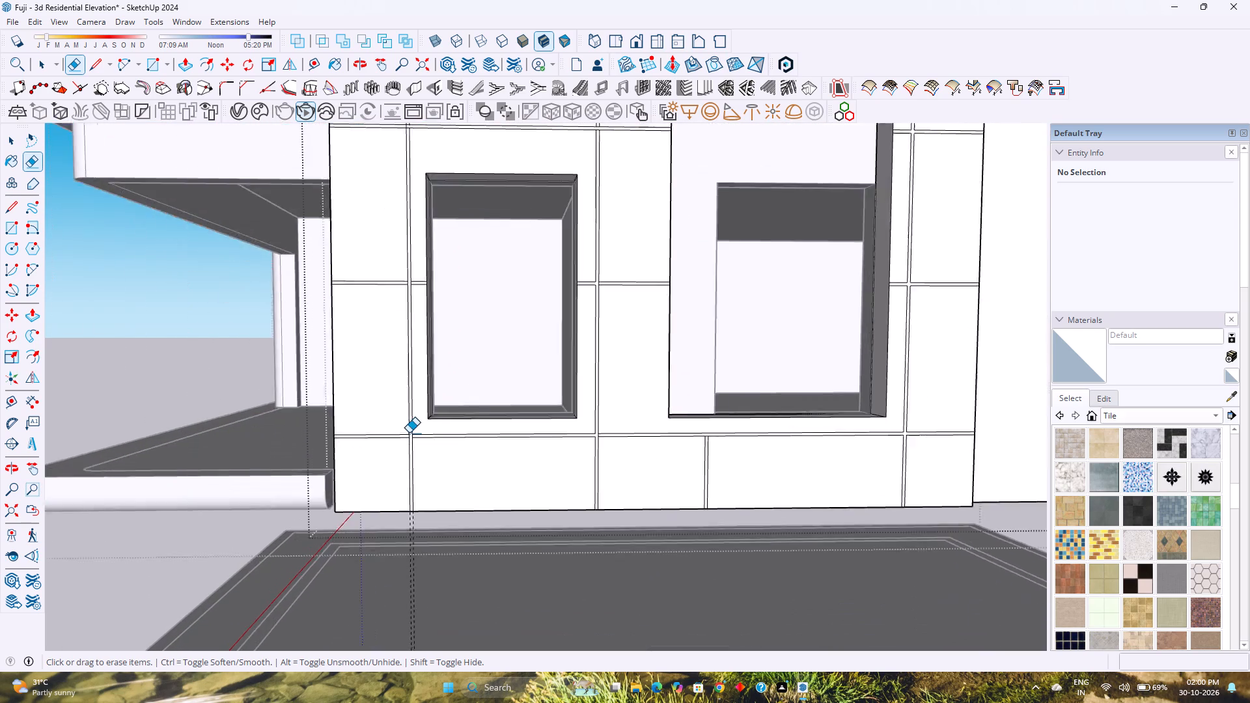
scroll(409, 433, "up", 16)
left_click(410, 443)
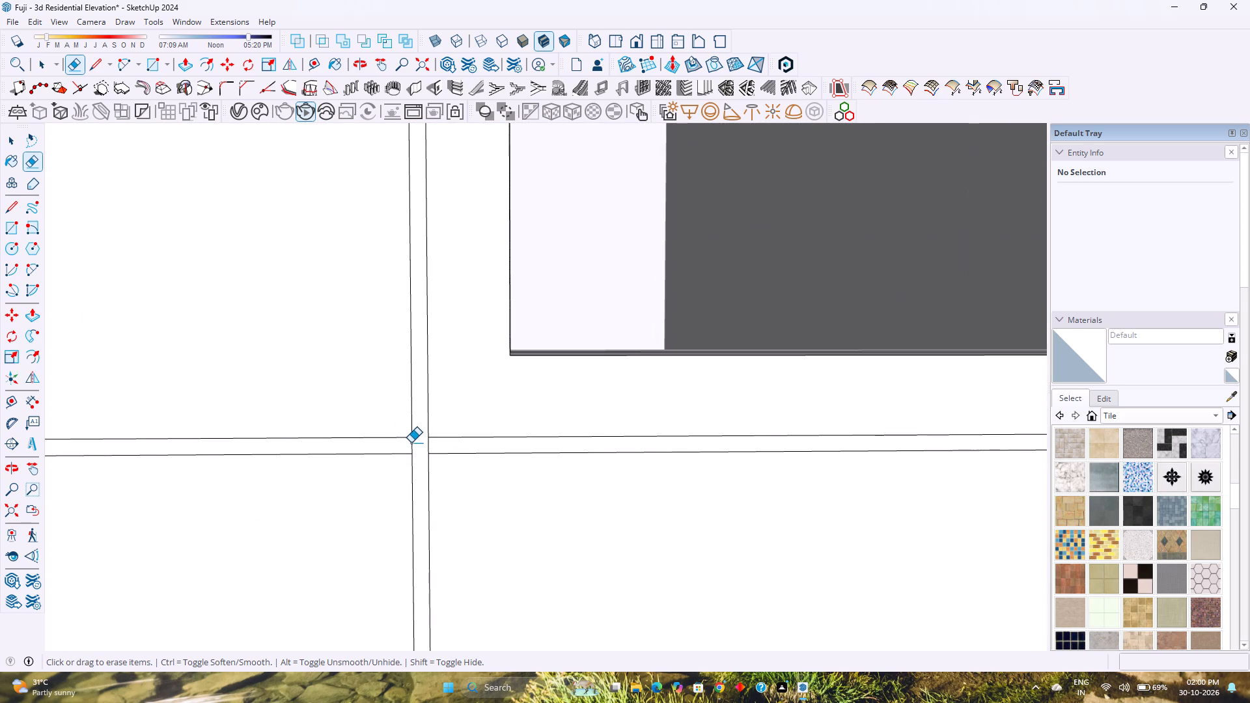
left_click(411, 445)
left_click(428, 443)
scroll(428, 443, "down", 18)
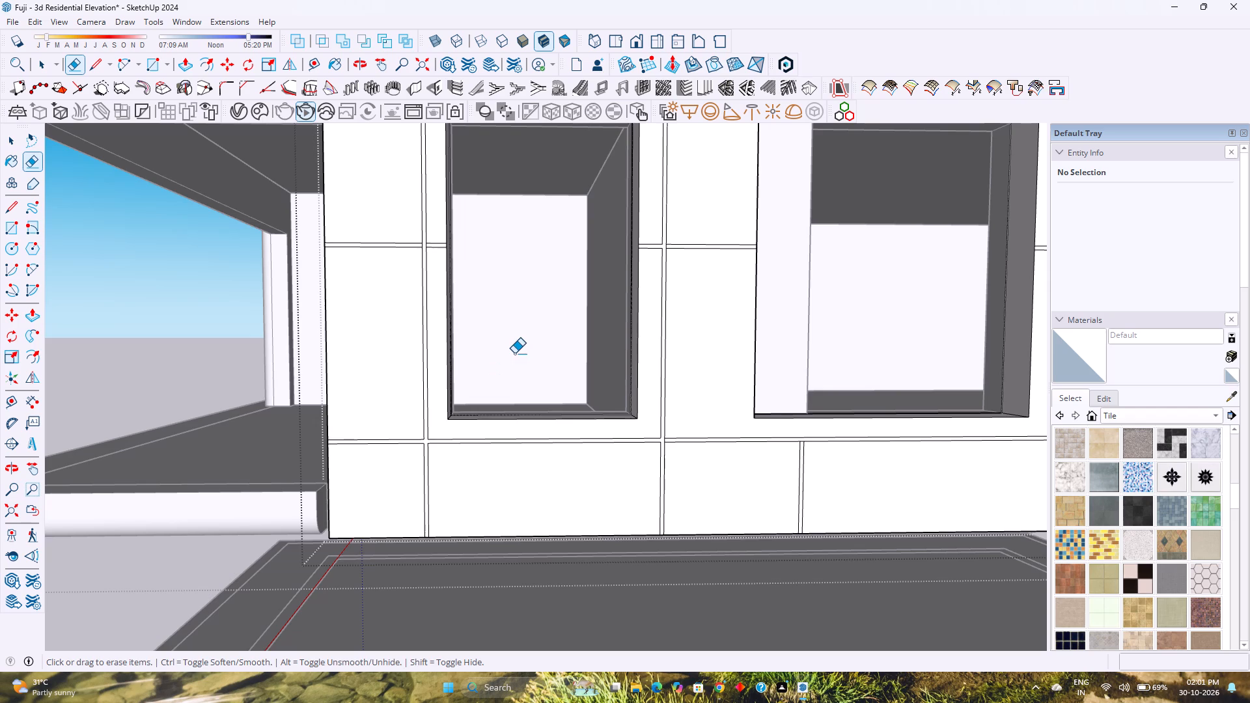
Erase the vertical and horizontal edge pieces inside the groove junction near the frame's top left corner.
middle_click_drag(503, 361, 542, 531, "shift")
middle_click(541, 531, "shift")
scroll(521, 451, "up", 4)
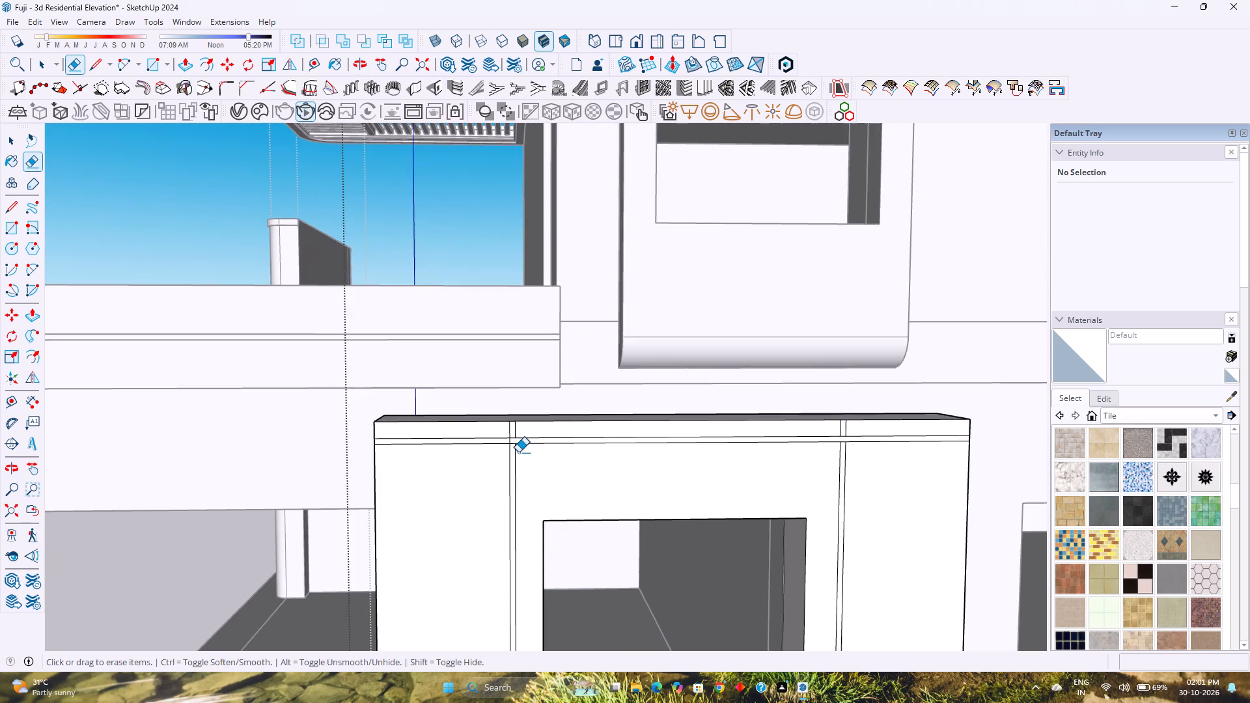
scroll(518, 452, "up", 15)
left_click_drag(492, 420, 508, 420)
left_click(503, 432)
left_click(505, 406)
Erase the horizontal edge pieces crossing the vertical groove near the top right corner of the ground-floor frame.
scroll(505, 406, "down", 14)
middle_click_drag(551, 420, 406, 396, "shift")
scroll(775, 398, "up", 2)
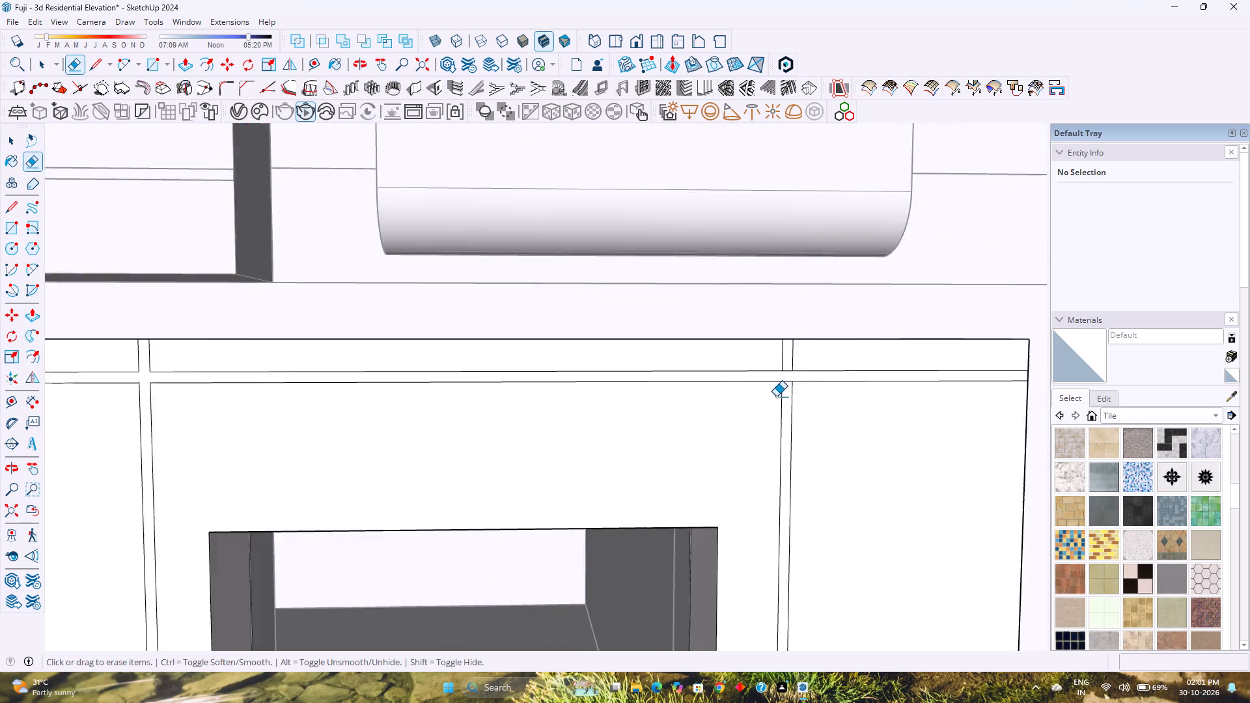
scroll(776, 396, "up", 11)
left_click_drag(790, 352, 788, 389)
scroll(626, 385, "down", 20)
scroll(626, 385, "down", 7)
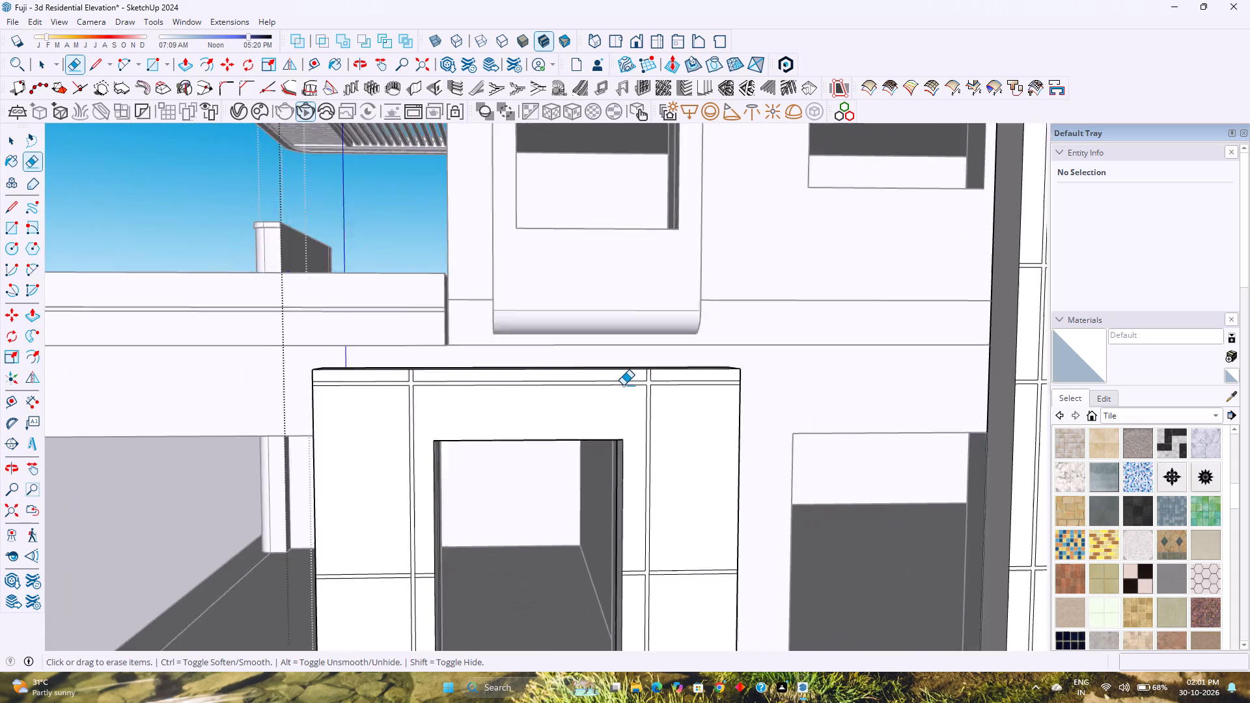
Erase the remaining vertical edge piece crossing the mid-height groove to the right of the left ground-floor window.
scroll(623, 385, "down", 1)
middle_click_drag(558, 531, 585, 436, "shift")
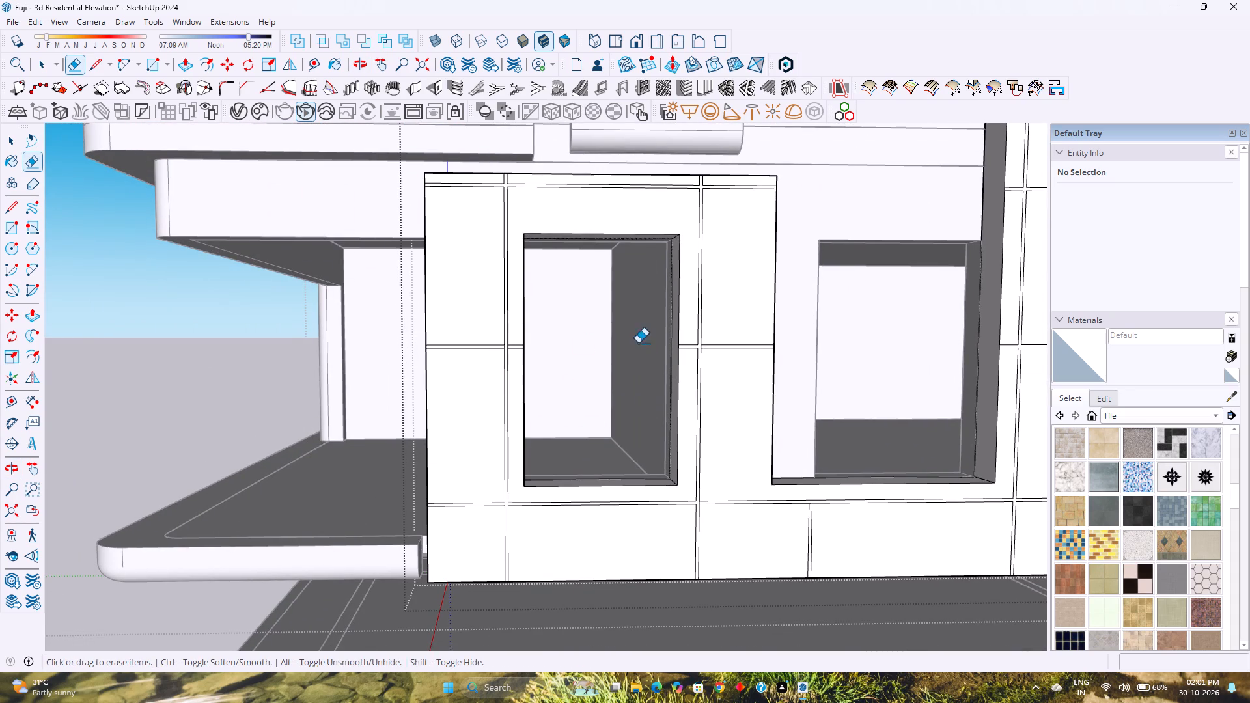
scroll(703, 342, "up", 19)
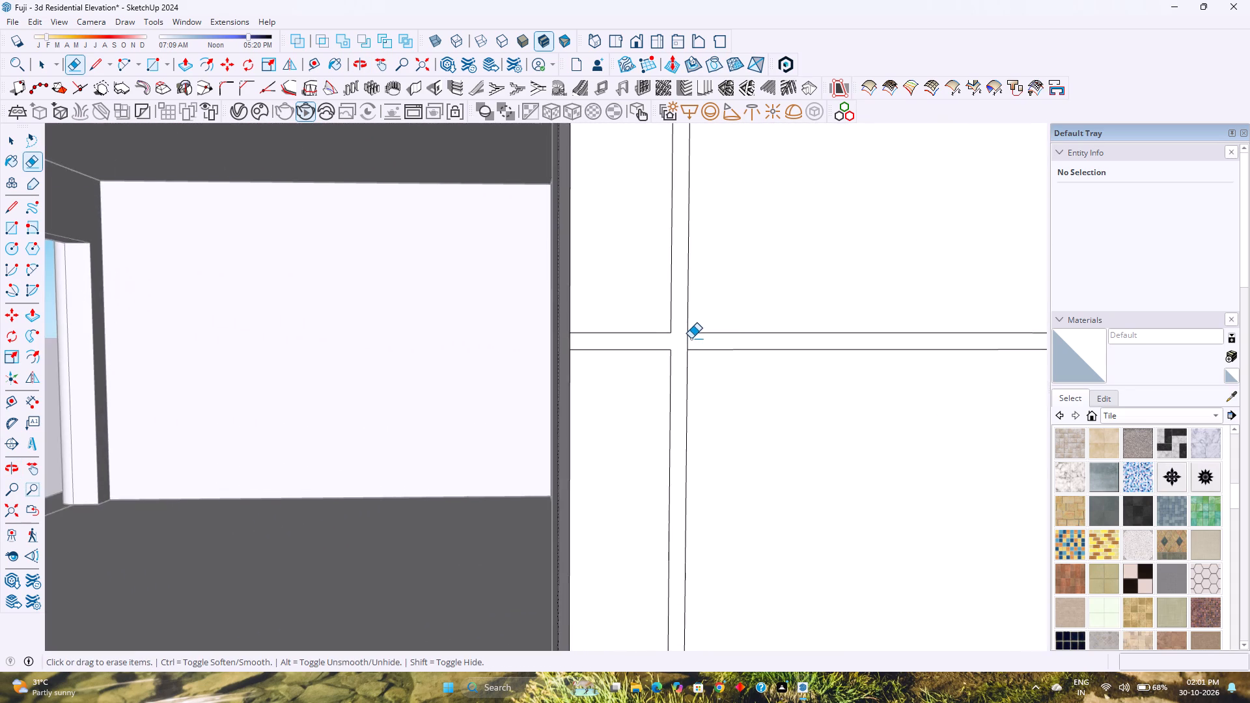
scroll(691, 338, "up", 2)
left_click(684, 341)
scroll(684, 341, "down", 18)
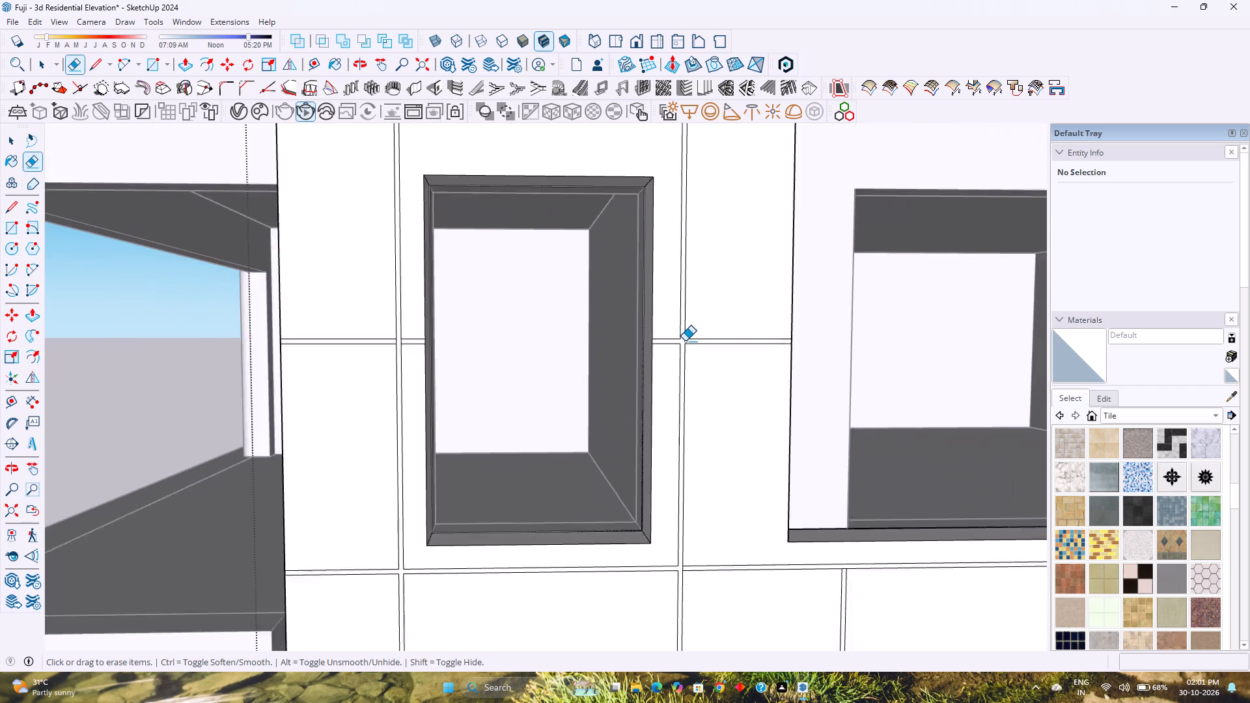
Erase the two vertical edge pieces crossing the mid-height groove to the left of the left ground-floor window.
scroll(685, 341, "down", 3)
scroll(478, 340, "up", 13)
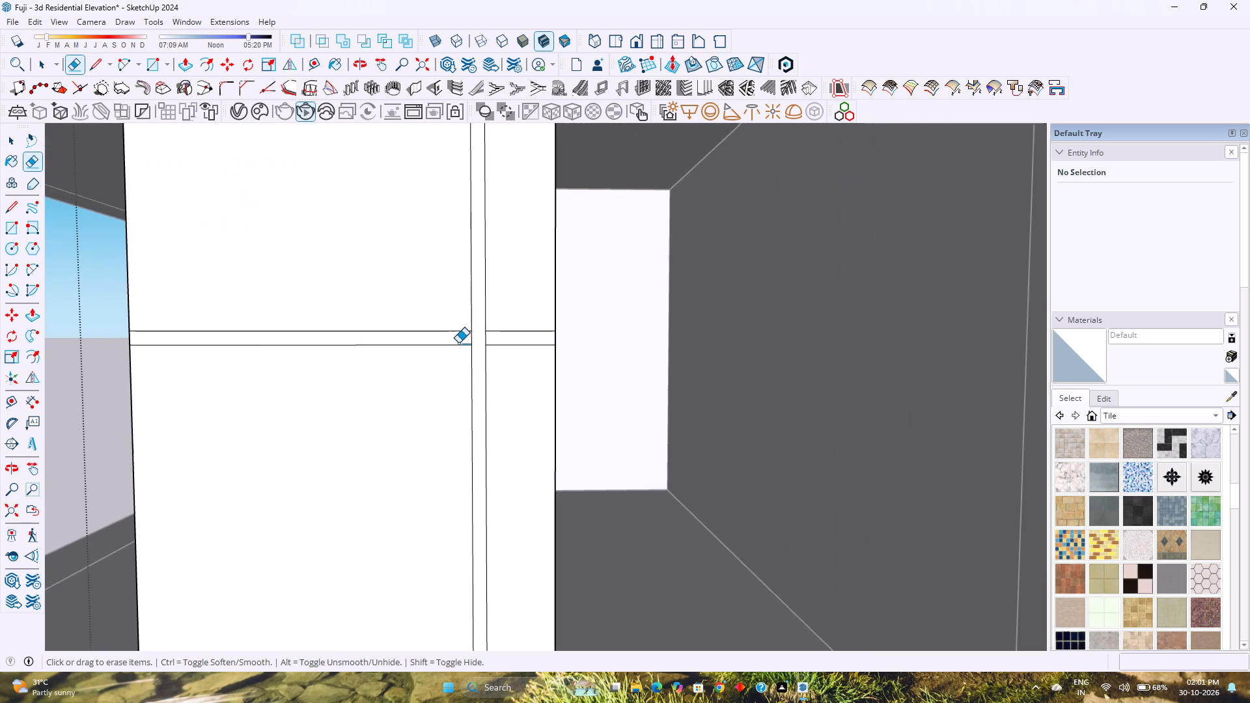
scroll(458, 343, "up", 11)
left_click(477, 336)
left_click(480, 336)
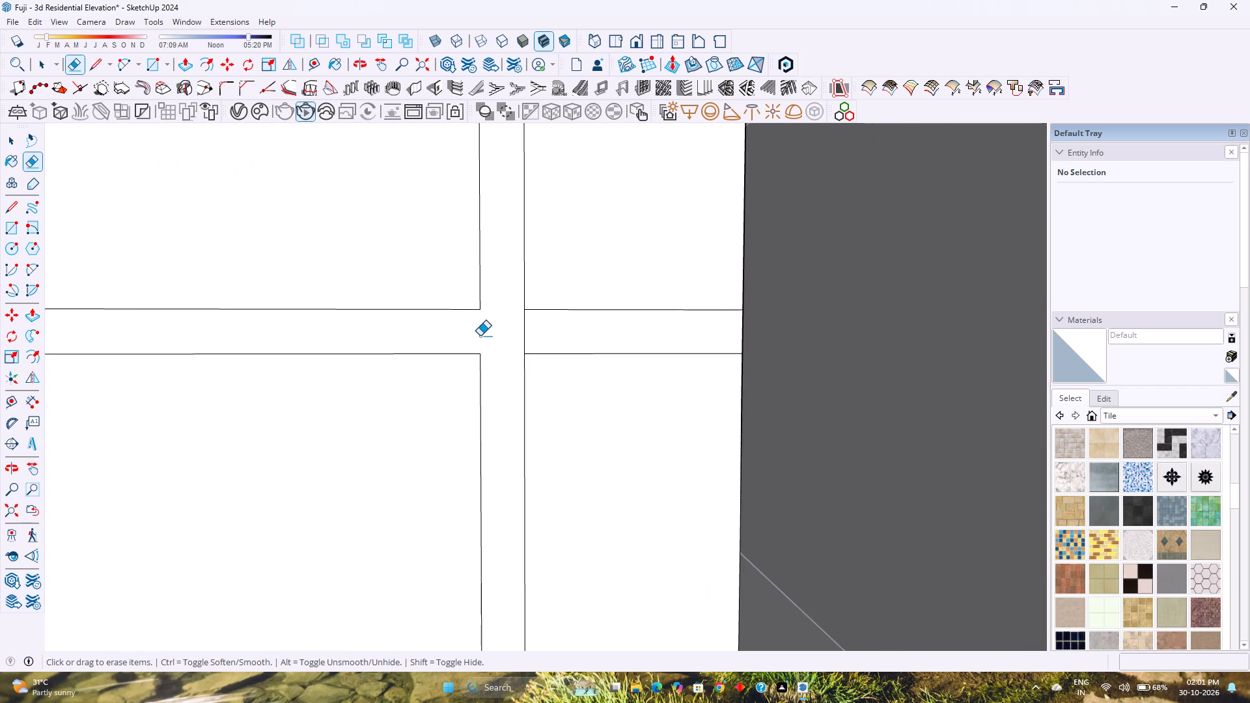
left_click(524, 329)
scroll(522, 329, "down", 16)
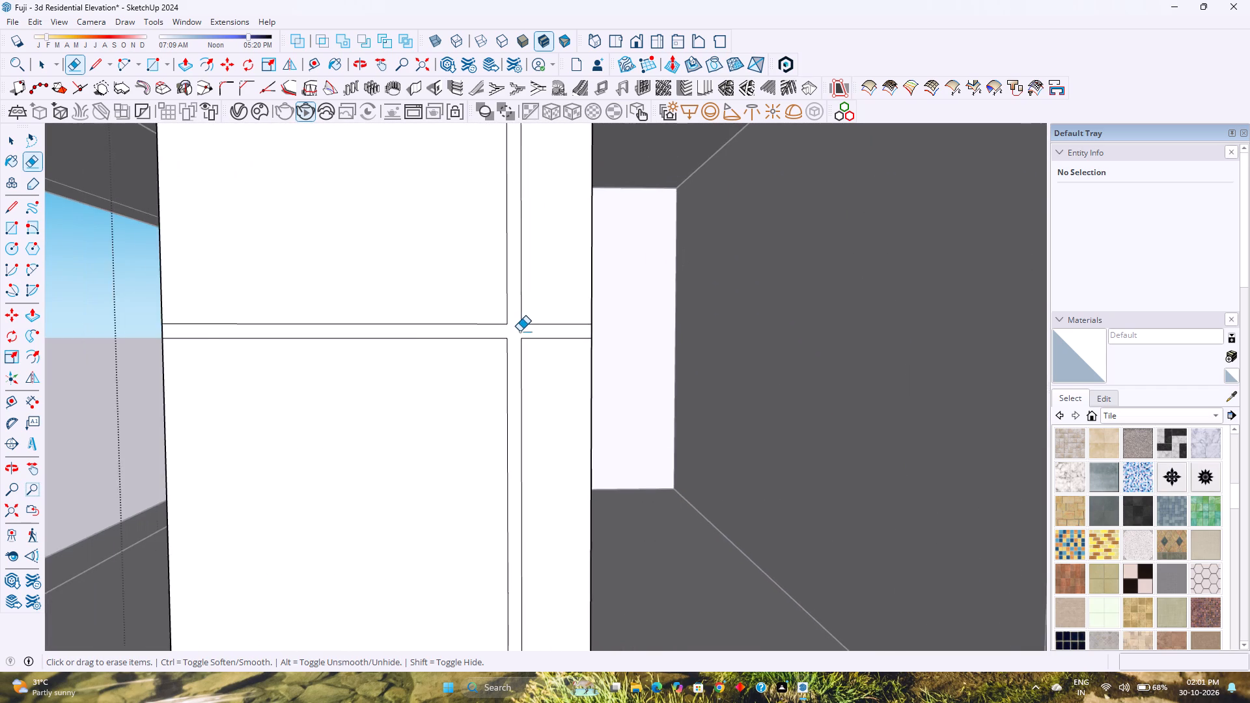
Erase the short closing edges at both ends of the uppermost horizontal groove on the tall facade panel.
scroll(520, 331, "down", 20)
scroll(520, 331, "down", 1)
middle_click_drag(915, 288, 691, 435, "shift")
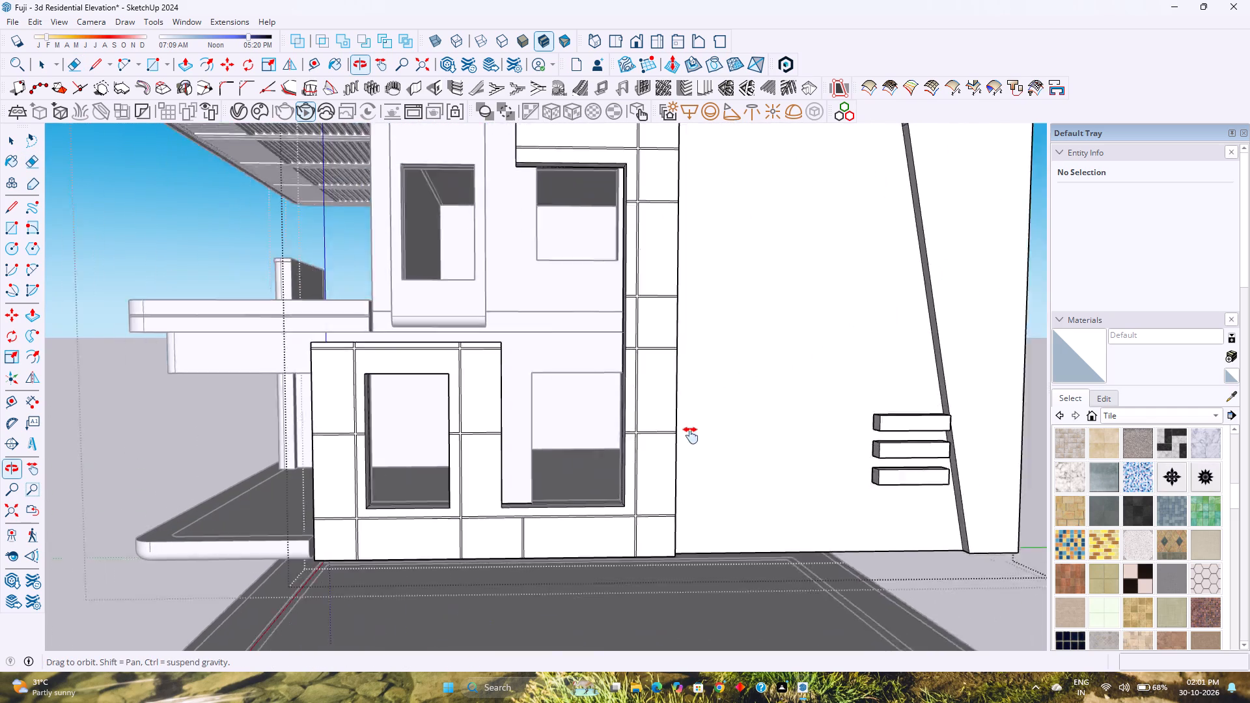
middle_click_drag(691, 435, 650, 467, "shift")
middle_click(650, 467, "shift")
middle_click_drag(648, 470, 641, 489, "shift")
middle_click_drag(650, 359, 656, 519, "shift")
middle_click(656, 519, "shift")
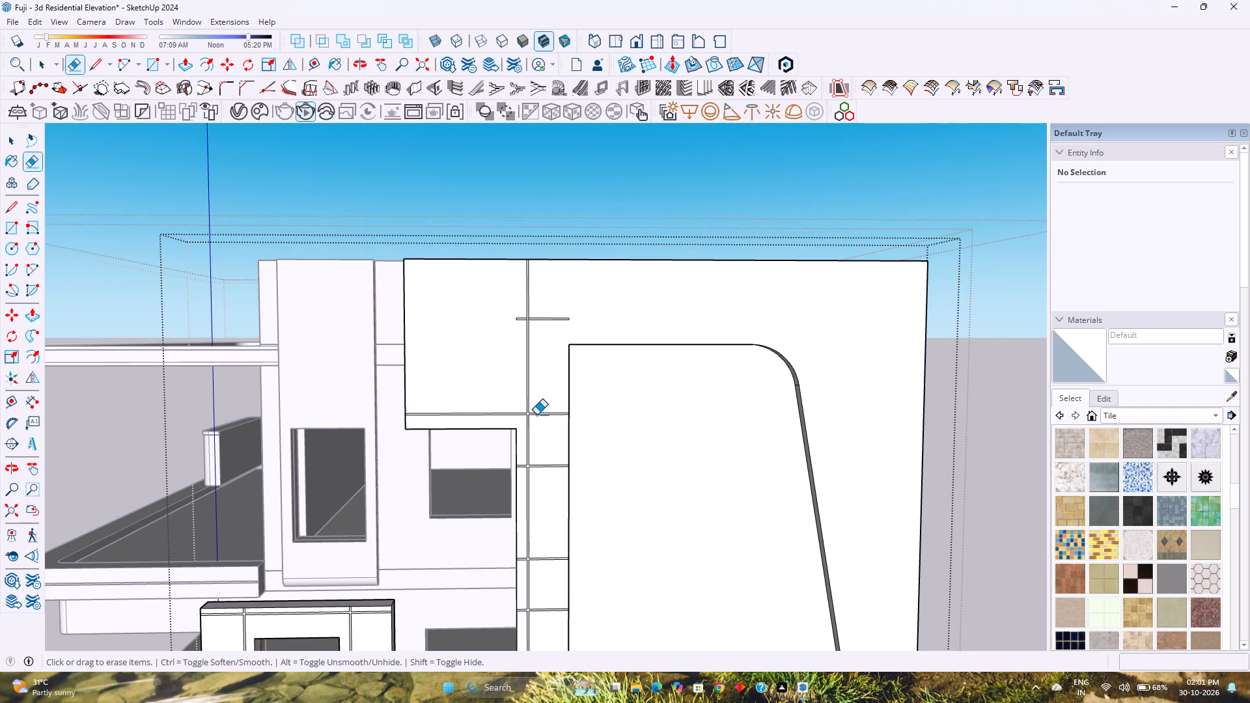
scroll(536, 415, "up", 7)
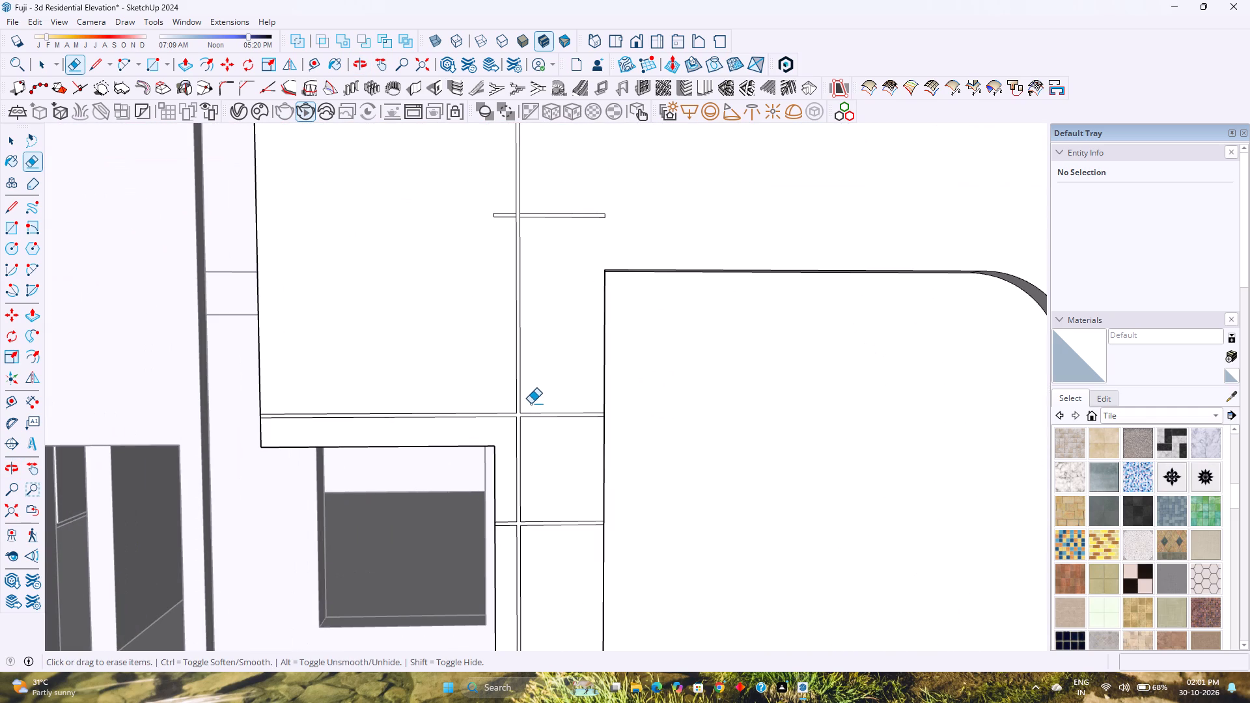
scroll(607, 214, "up", 7)
left_click(602, 217)
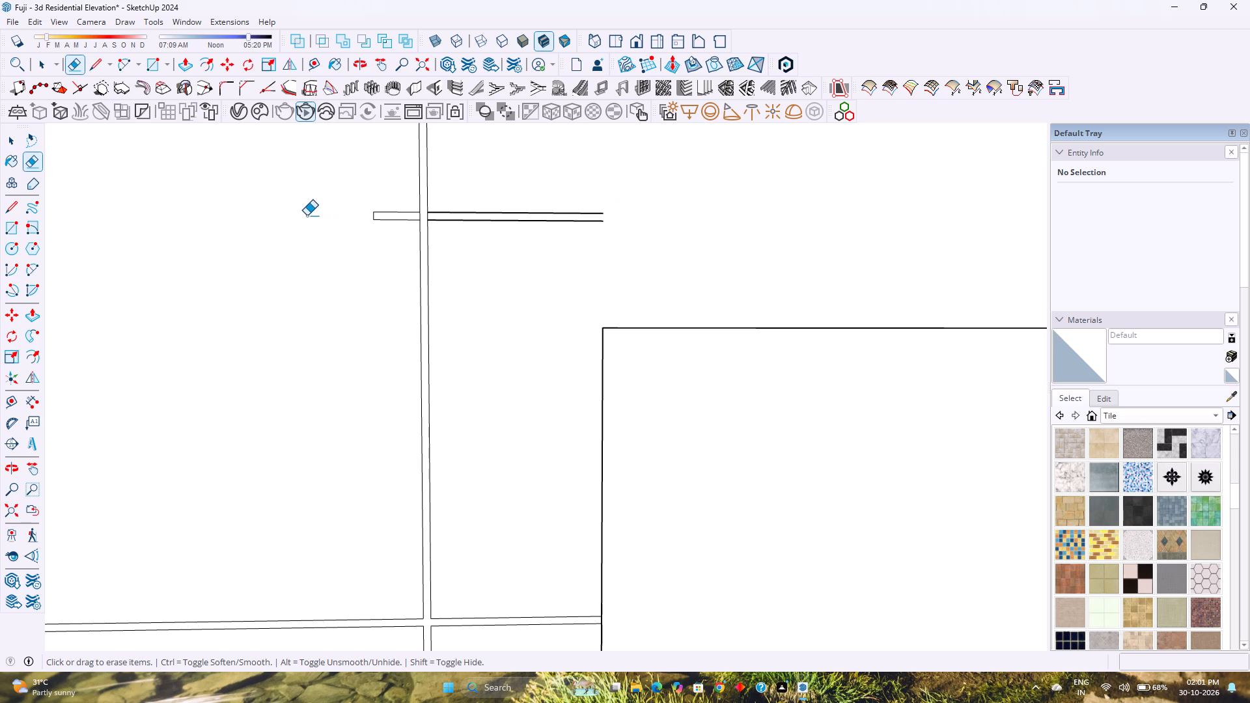
left_click(373, 215)
Erase the two vertical edge pieces crossing the uppermost horizontal groove on the tall facade panel.
scroll(427, 213, "up", 8)
left_click(415, 215)
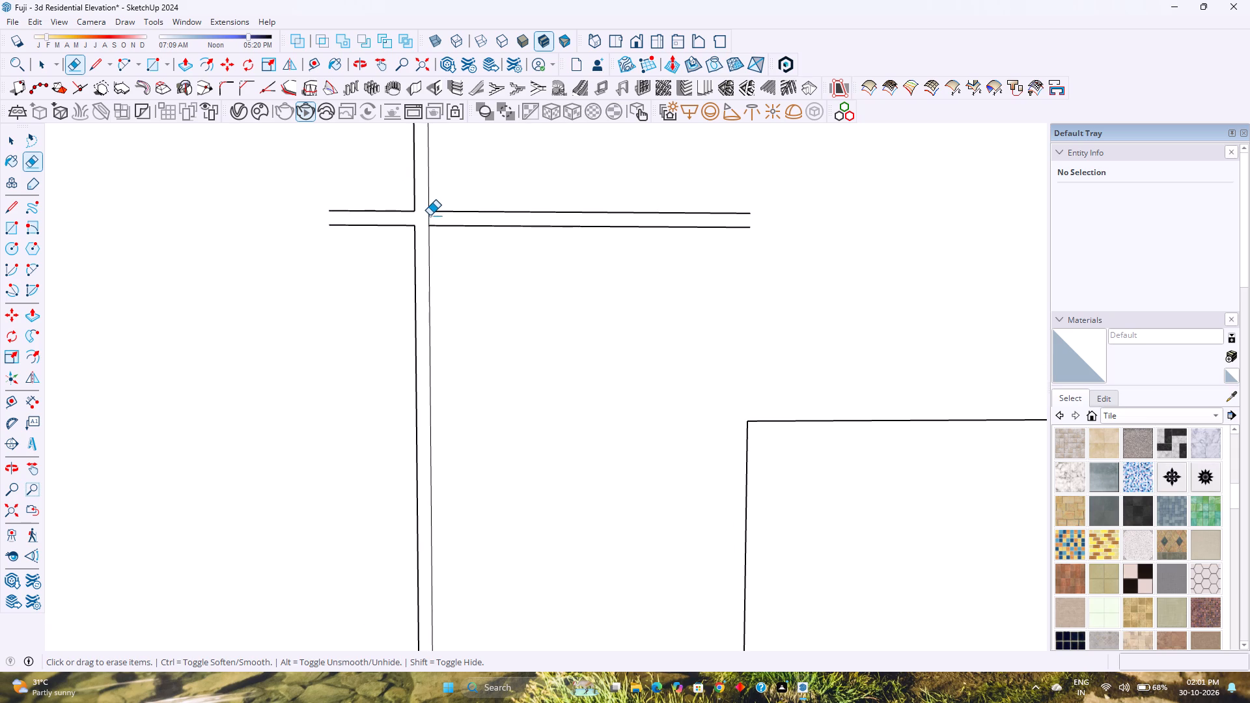
left_click(428, 215)
scroll(392, 239, "down", 16)
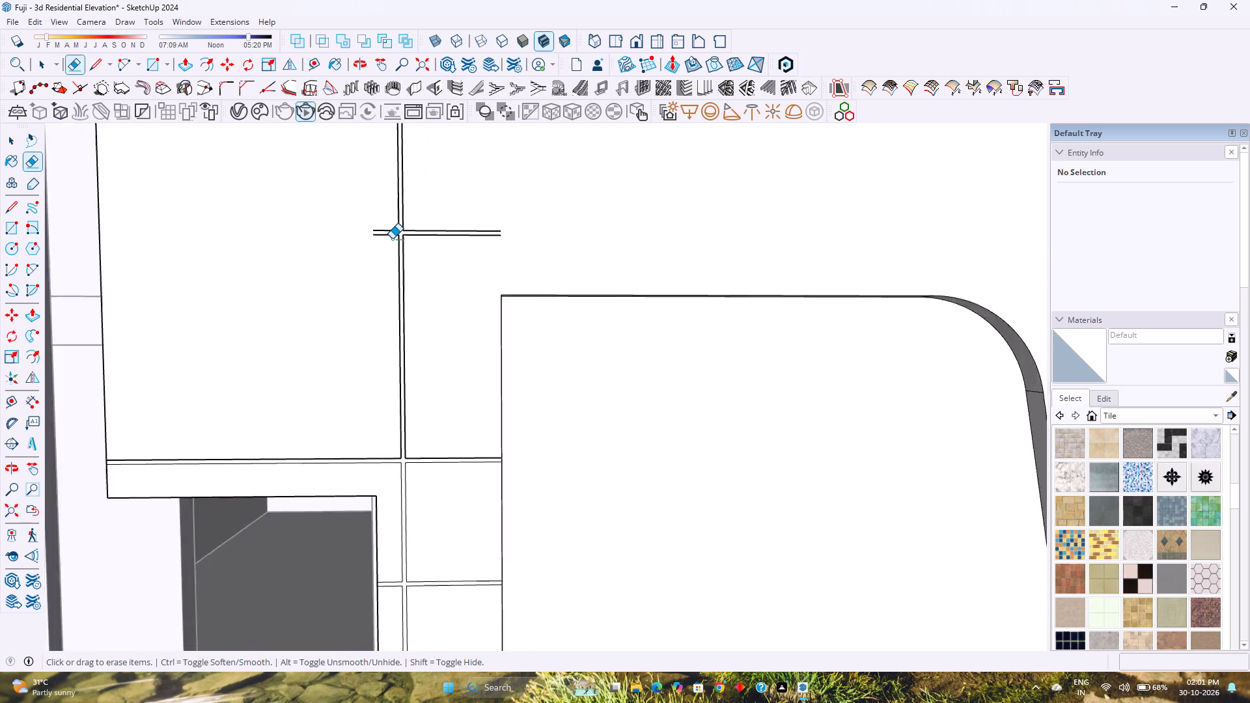
Extend both lines of the uppermost horizontal groove 5' 3" to the tall panel's left edge.
scroll(392, 239, "down", 7)
key("l")
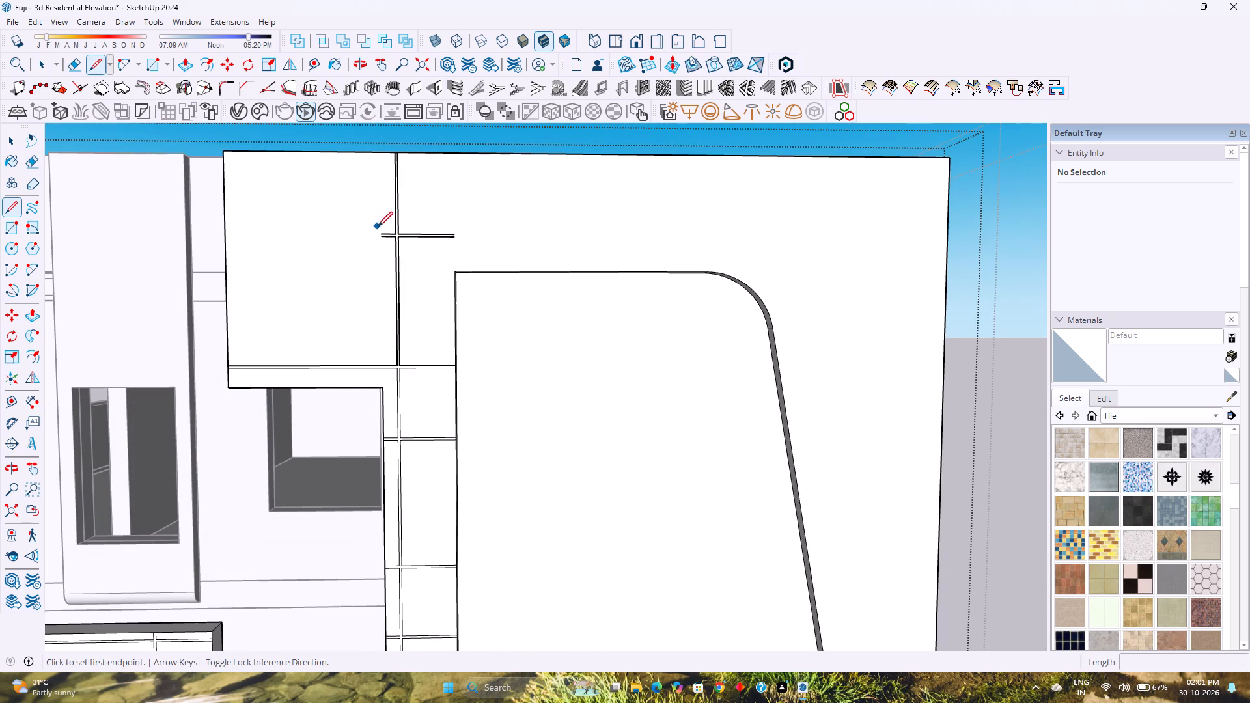
left_click(382, 231)
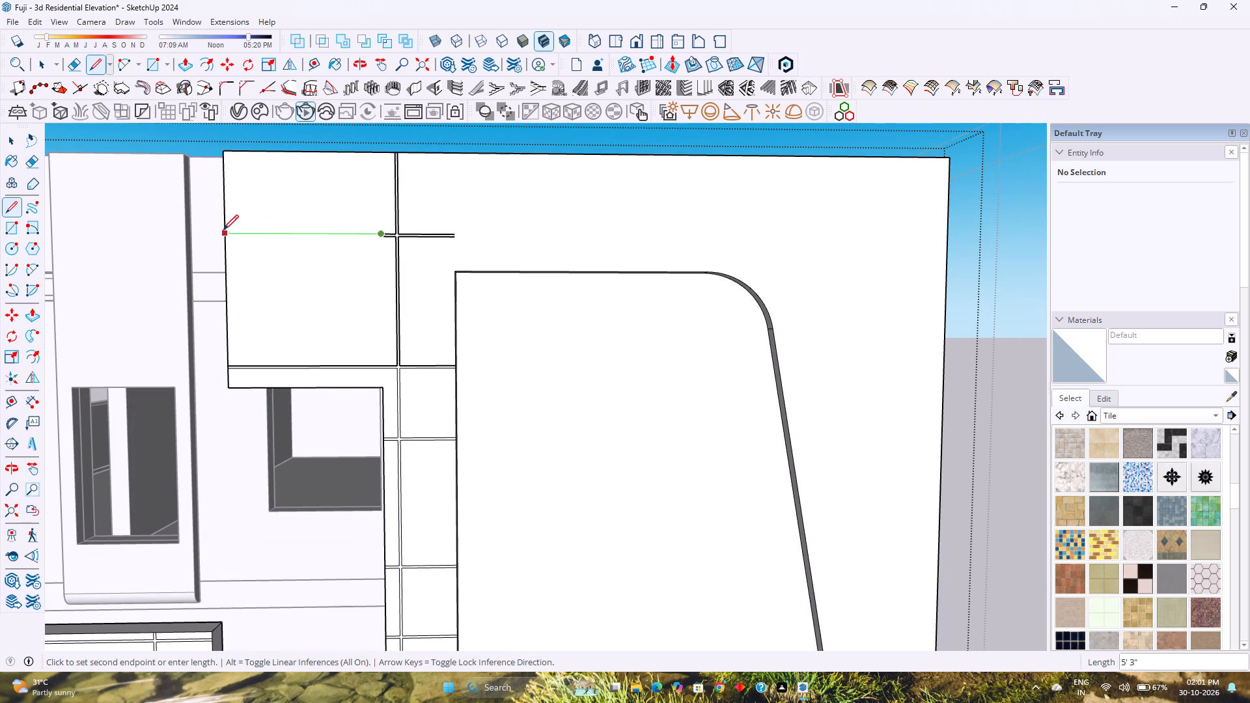
left_click(225, 230)
scroll(420, 228, "up", 10)
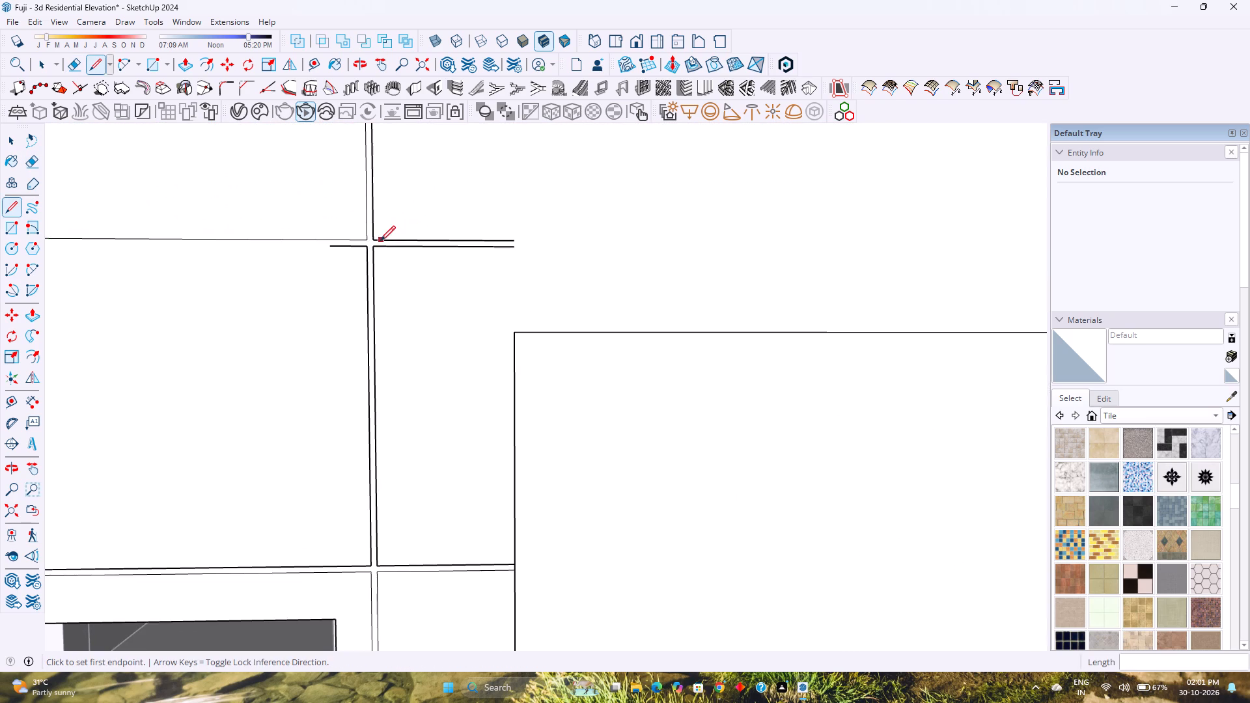
scroll(332, 248, "up", 2)
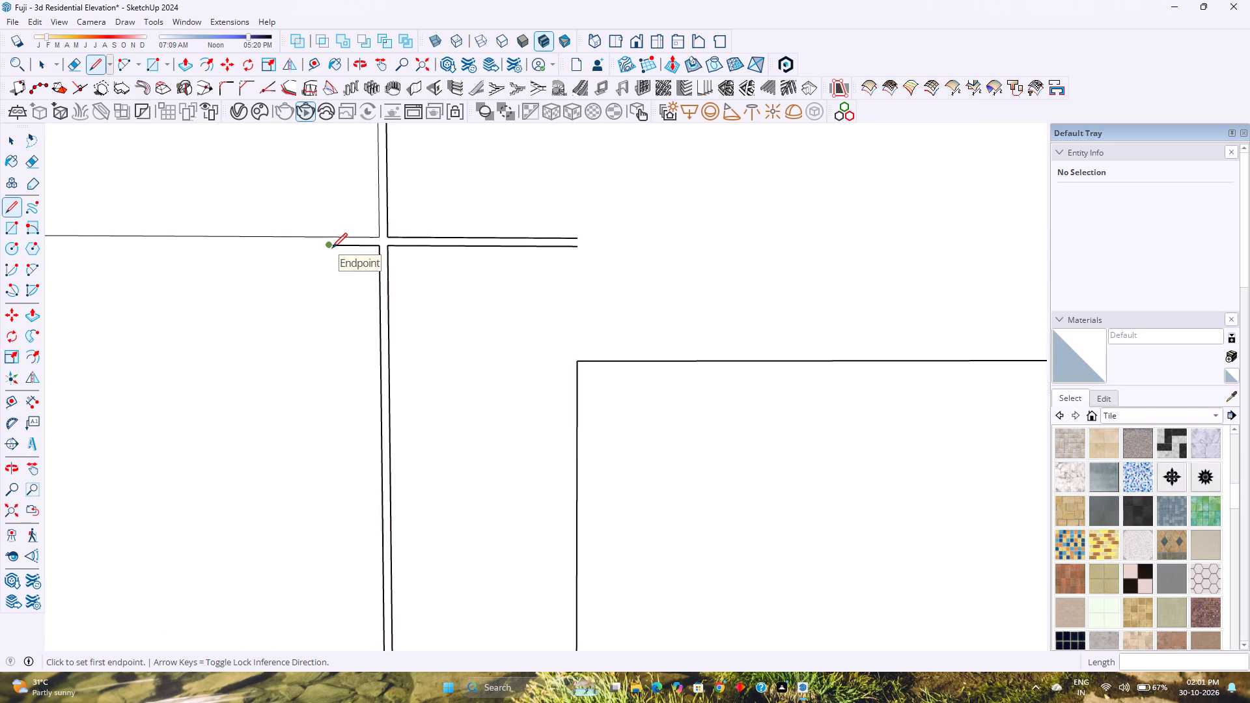
scroll(332, 248, "up", 7)
left_click(330, 245)
scroll(330, 245, "down", 9)
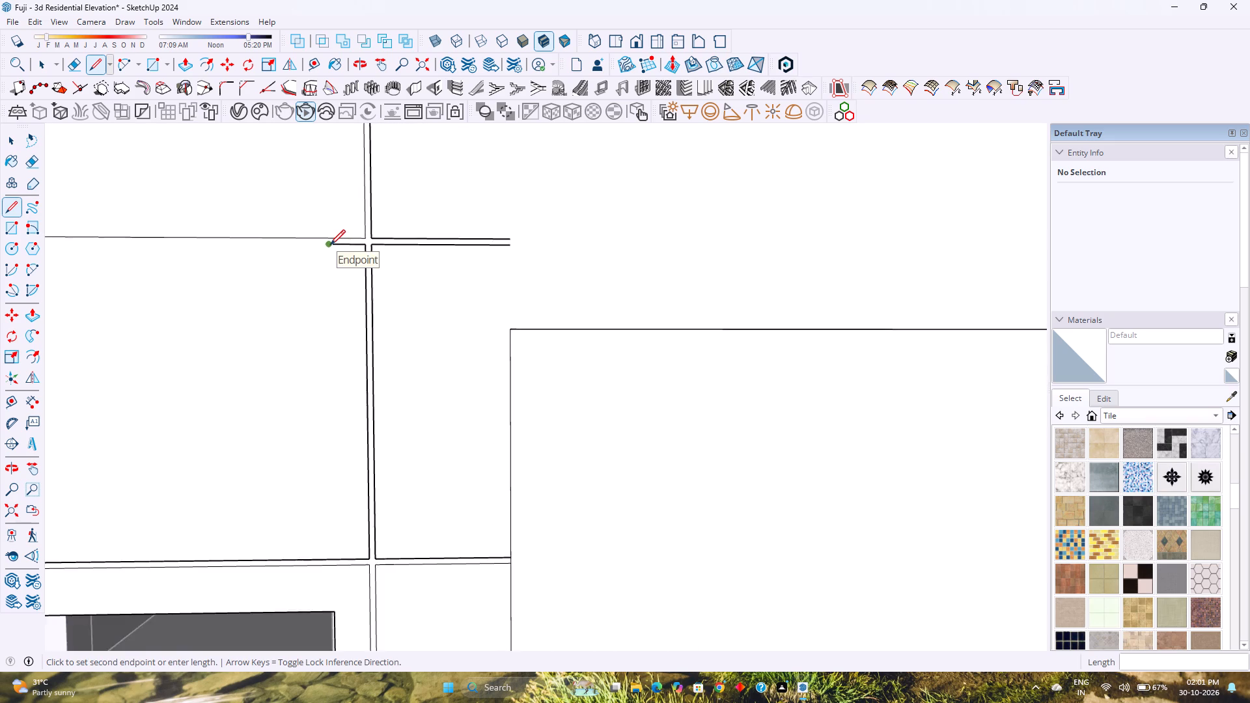
scroll(330, 245, "down", 11)
left_click(189, 250)
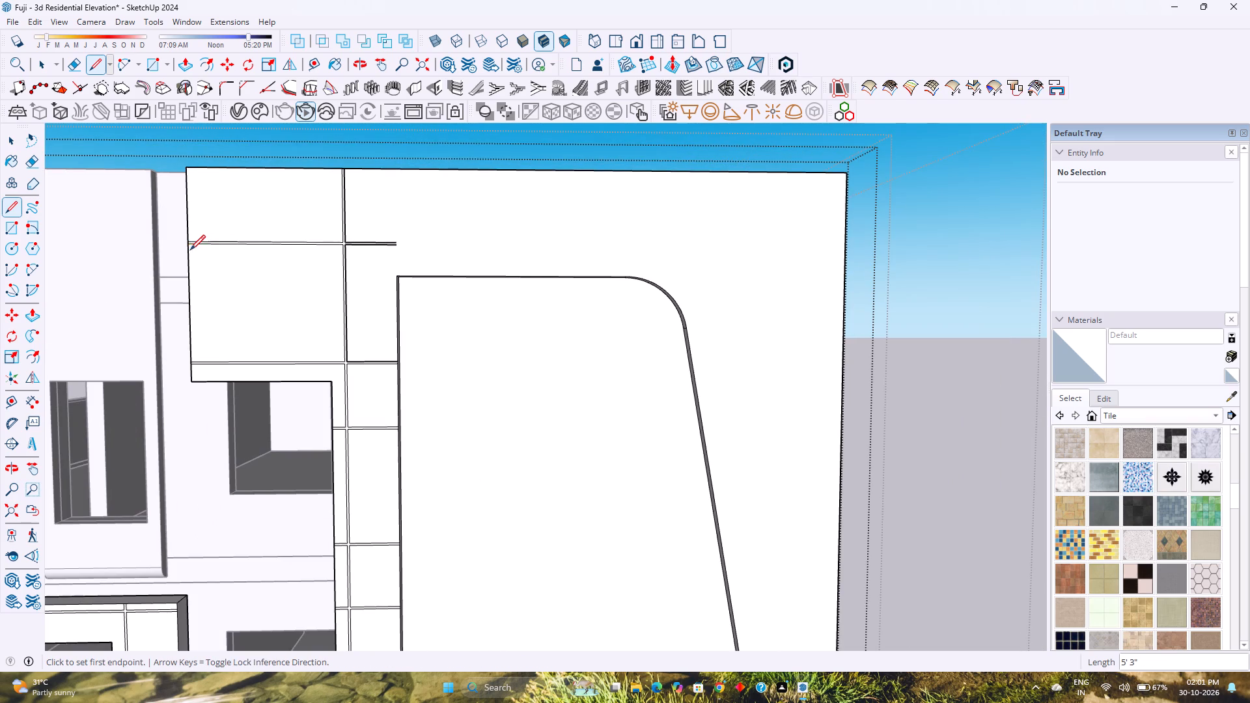
Extend both lines of the uppermost horizontal groove 17' 3" to the tall panel's right edge.
scroll(399, 242, "up", 3)
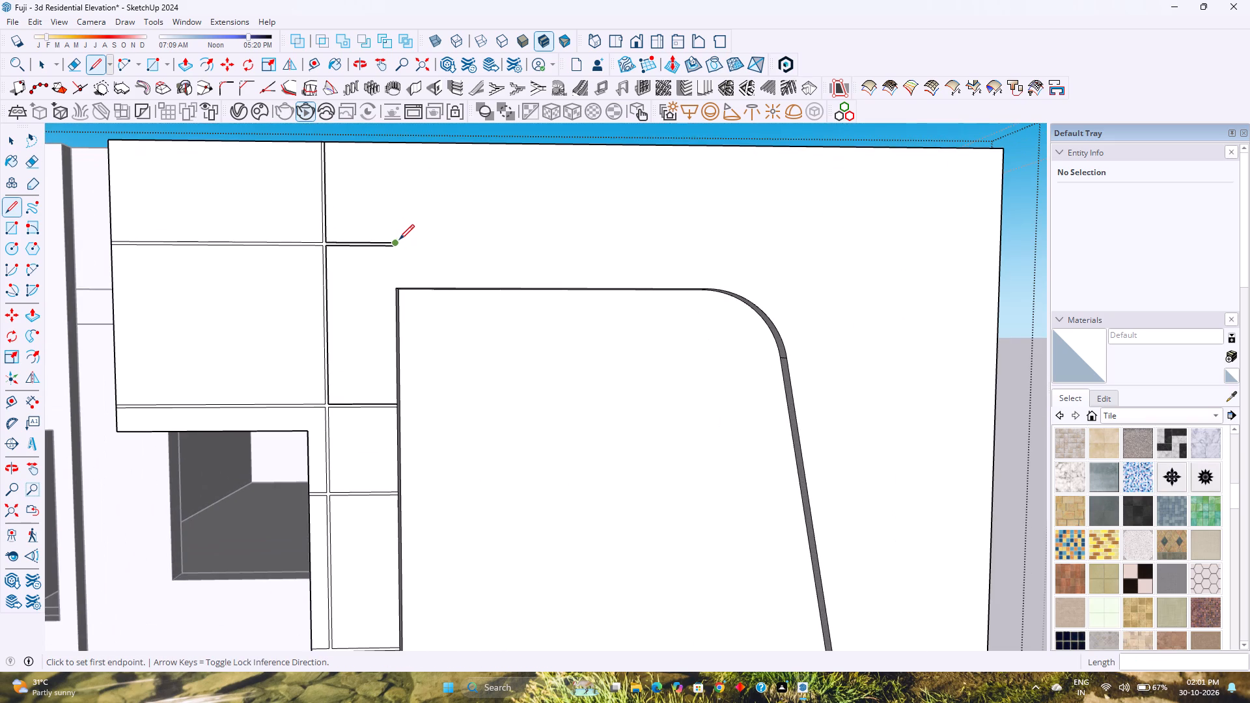
left_click(399, 240)
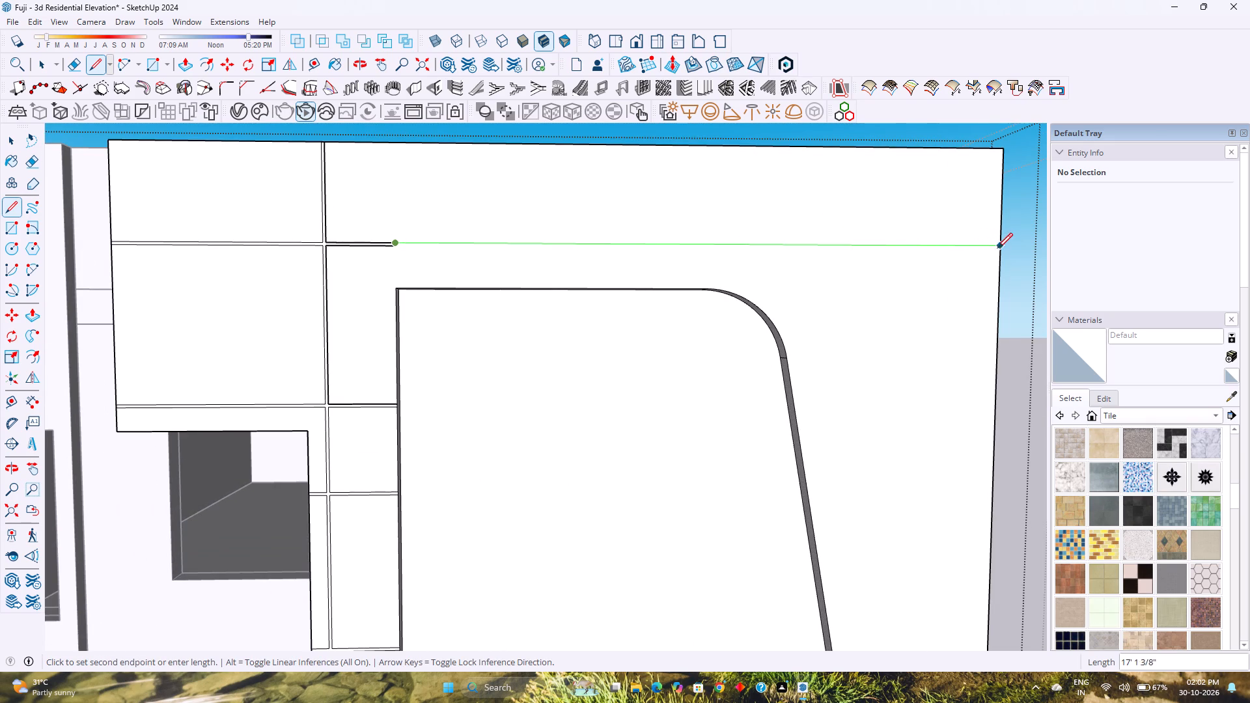
left_click(999, 247)
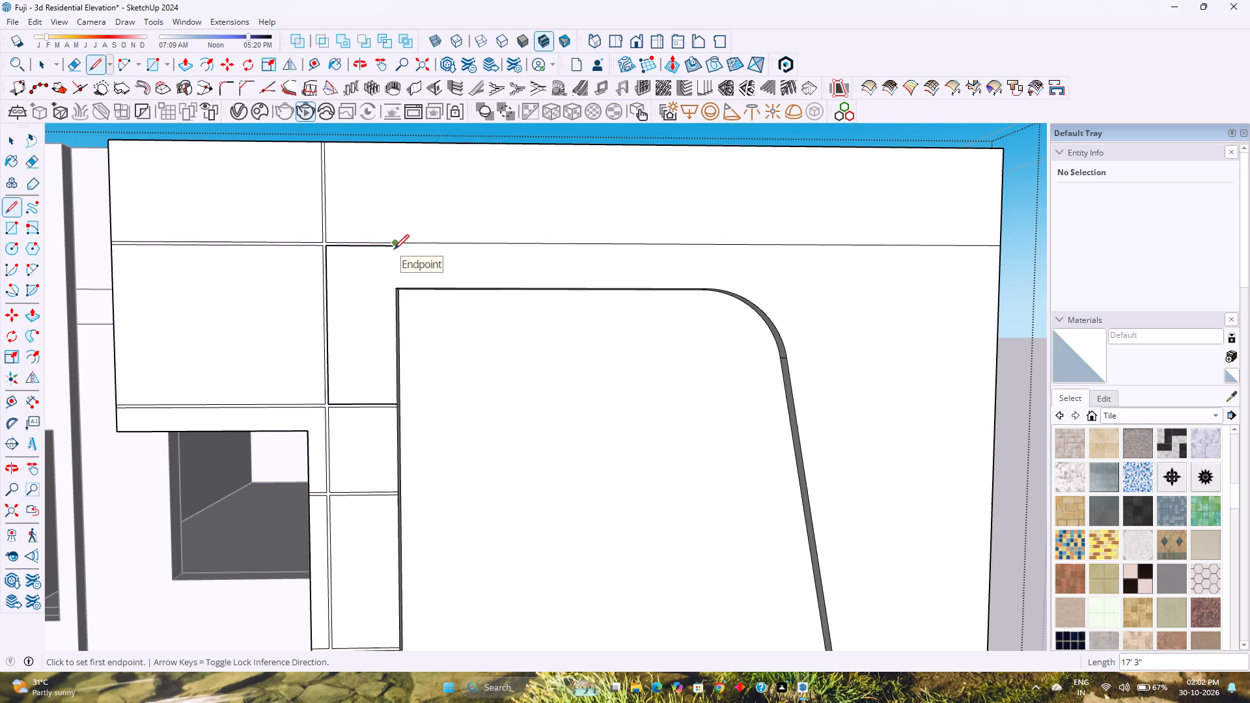
scroll(394, 252, "up", 9)
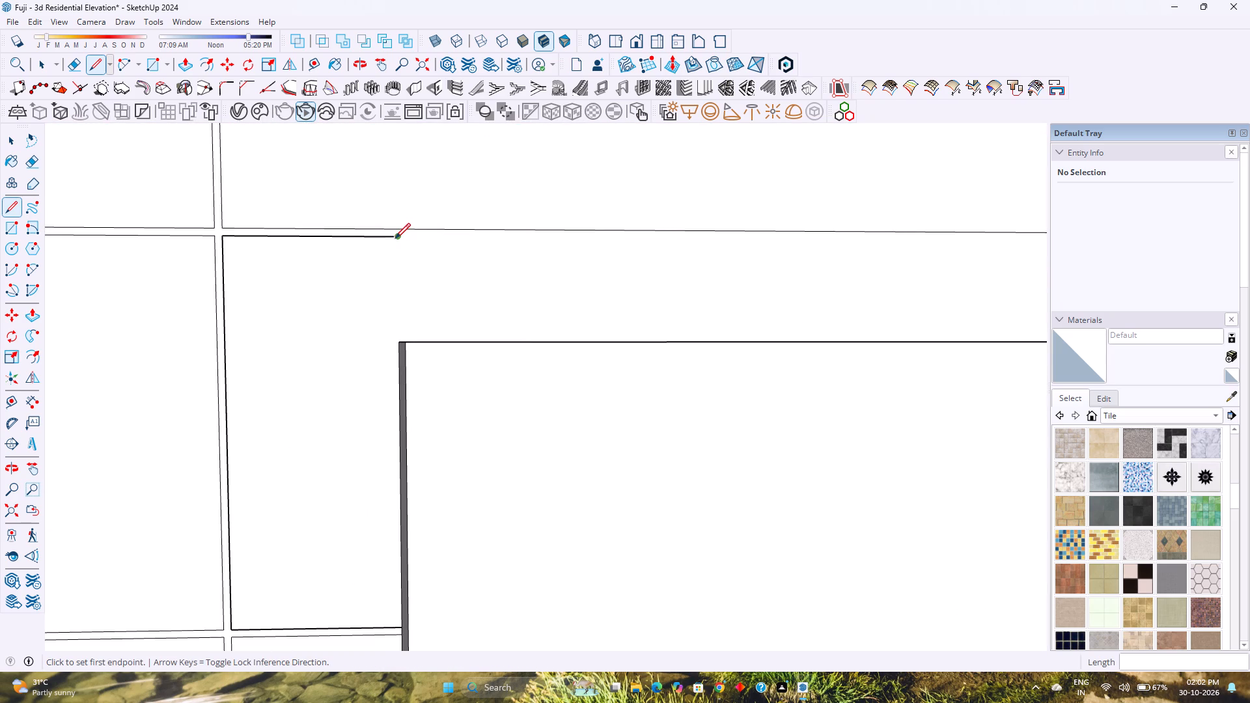
scroll(395, 238, "up", 3)
left_click(395, 238)
scroll(424, 244, "down", 15)
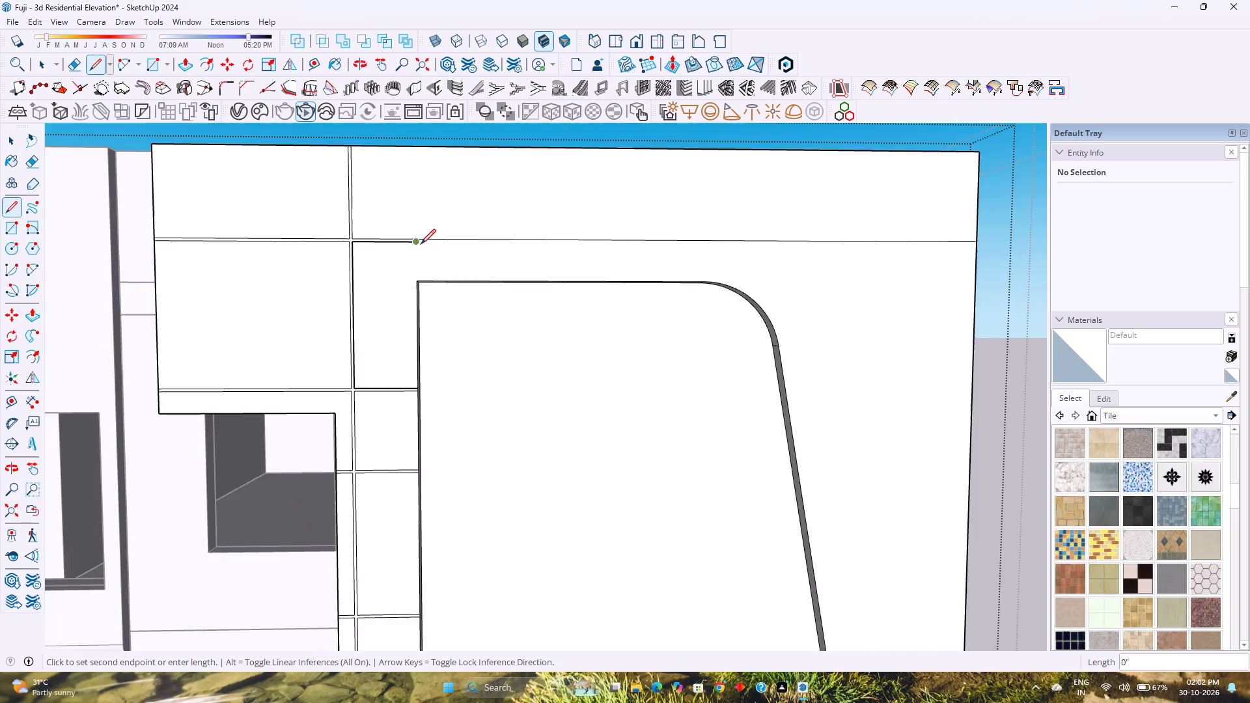
scroll(421, 244, "down", 4)
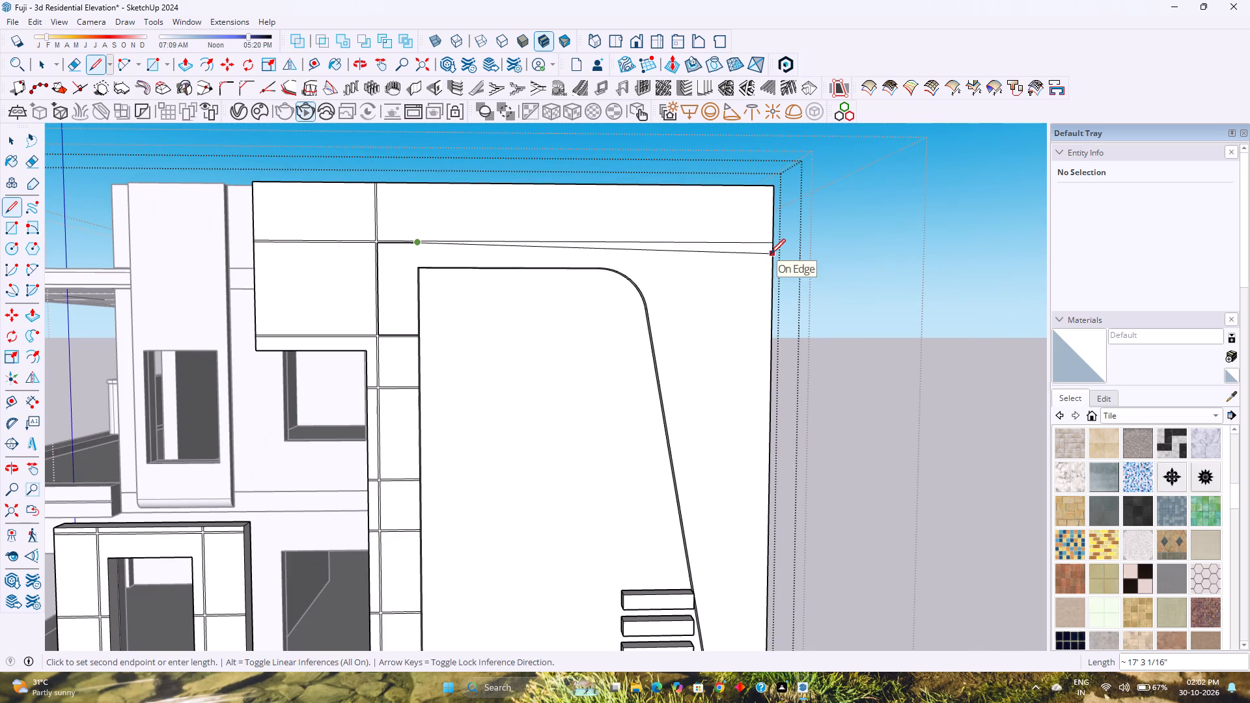
left_click(769, 251)
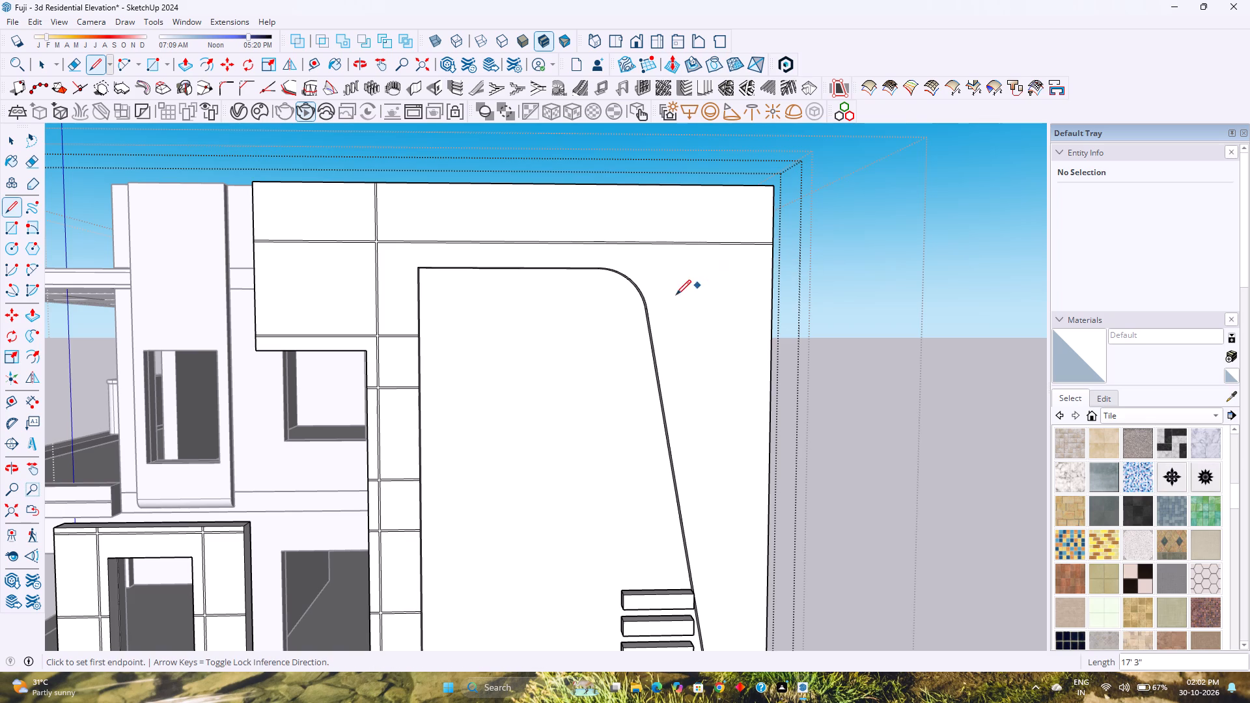
scroll(462, 297, "up", 2)
scroll(462, 297, "down", 7)
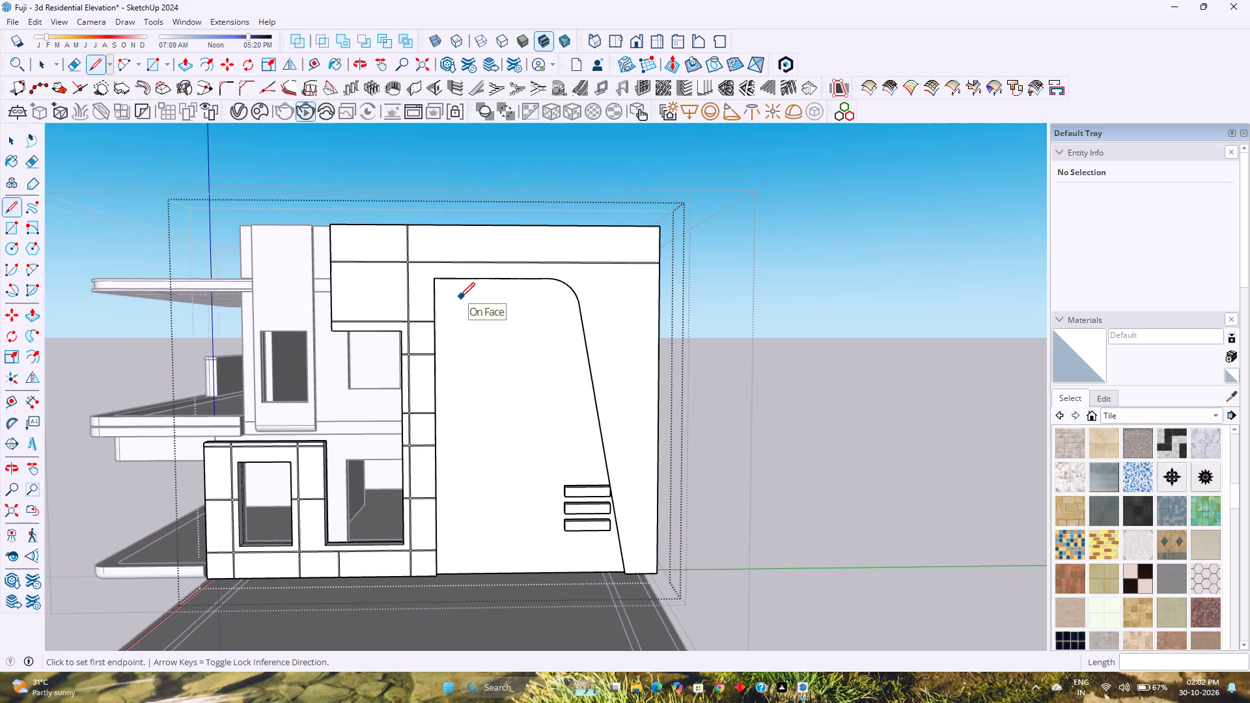
Copy both edges of the uppermost horizontal groove 4' 7" straight down the tall facade panel.
key("space")
scroll(419, 324, "up", 4)
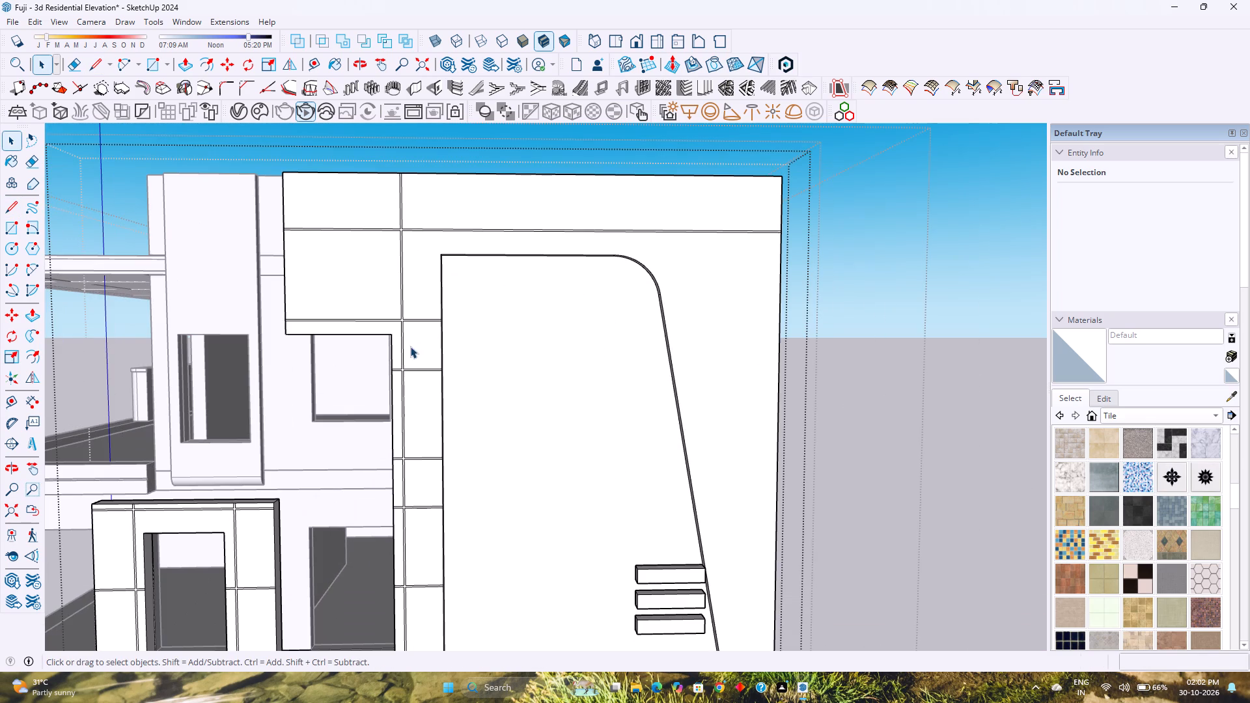
scroll(419, 514, "down", 1)
middle_click_drag(419, 514, 433, 478)
middle_click(433, 478)
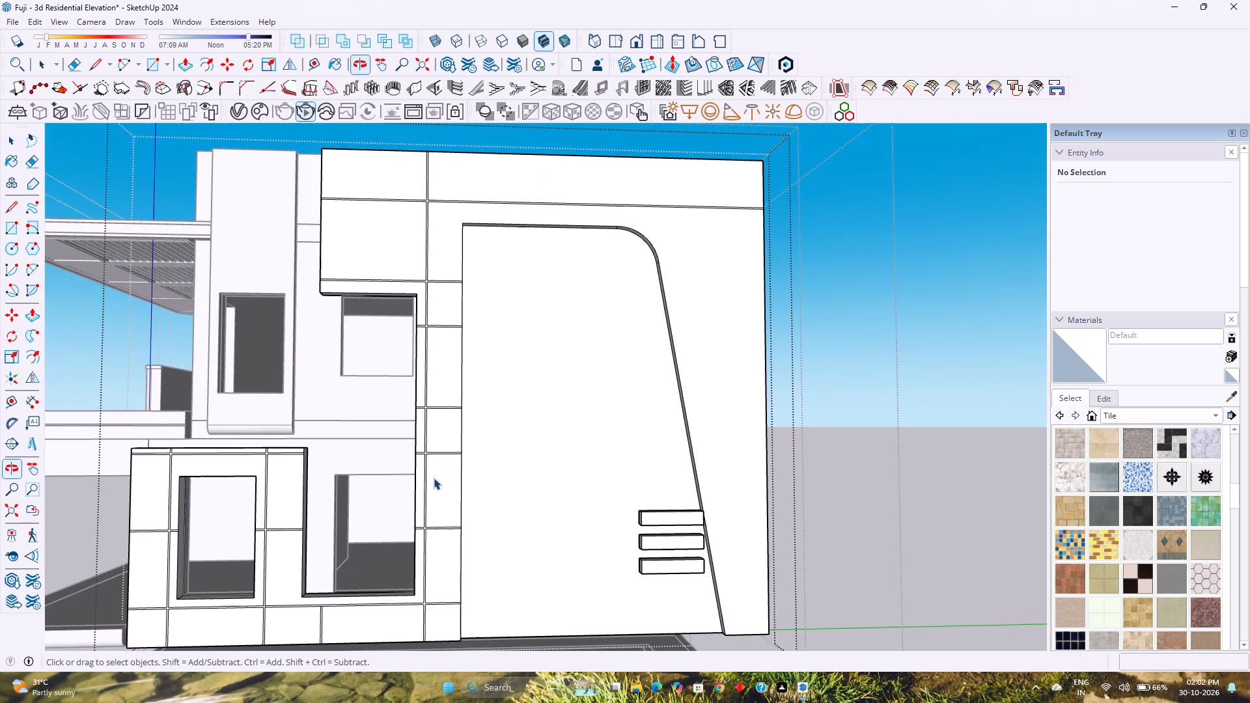
scroll(434, 478, "down", 1)
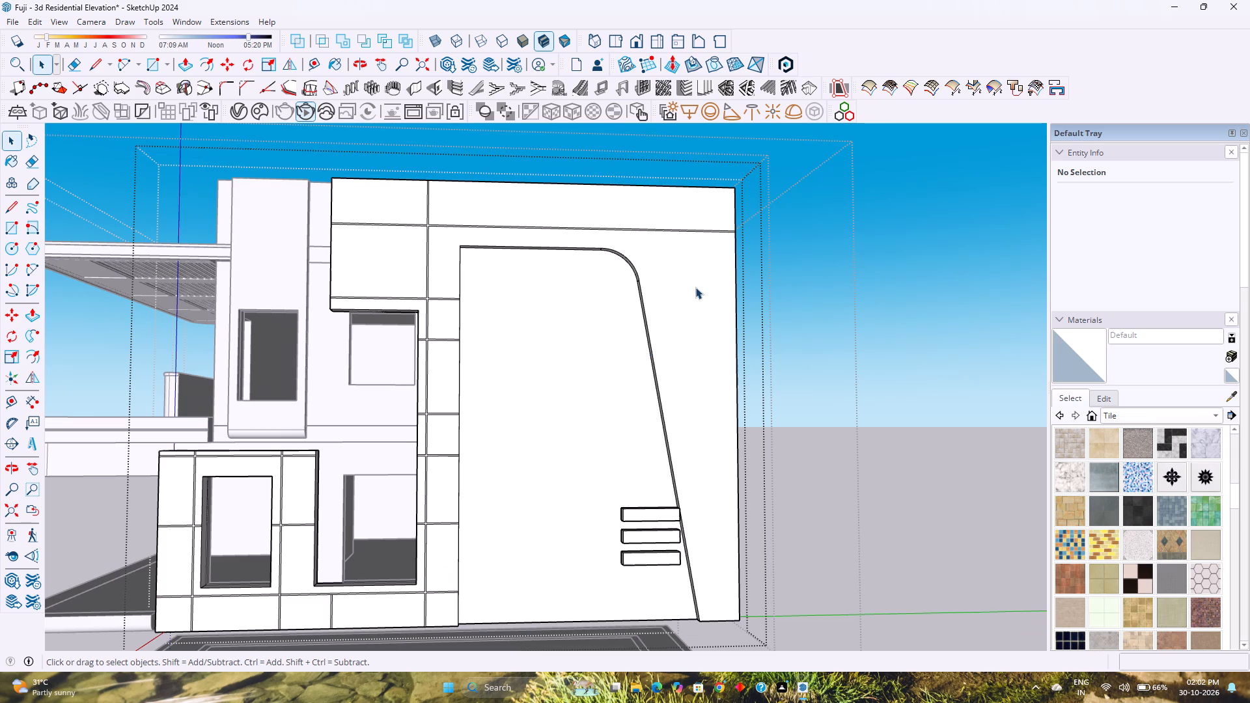
scroll(695, 287, "up", 7)
middle_click_drag(691, 289, 342, 480, "shift")
middle_click(342, 480, "shift")
left_click_drag(395, 394, 354, 337)
right_click(345, 344)
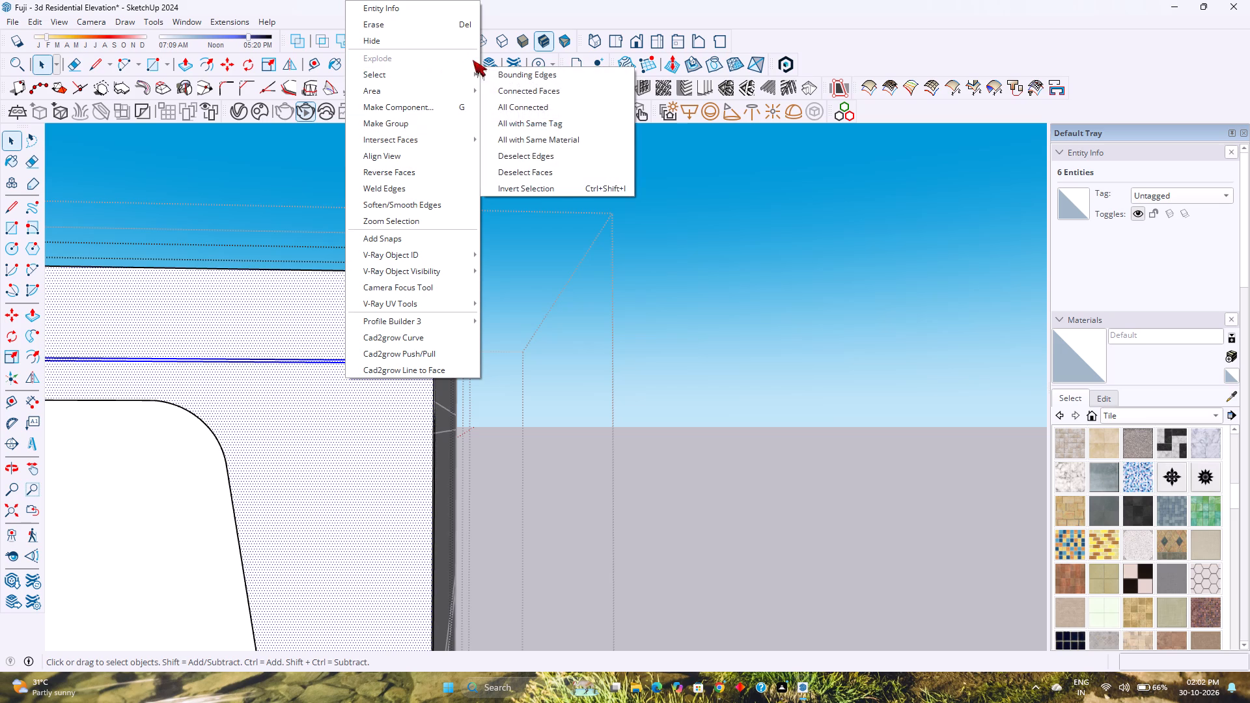
left_click(557, 168)
key("m")
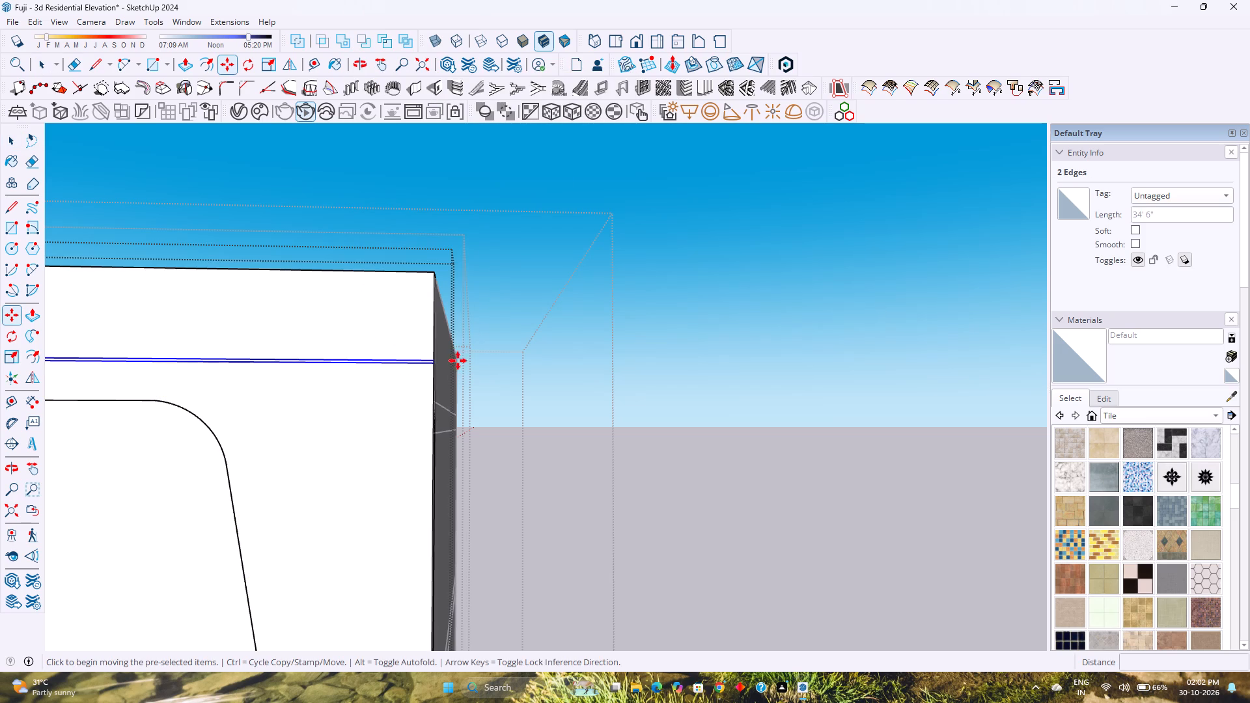
scroll(449, 364, "up", 7)
left_click(408, 365)
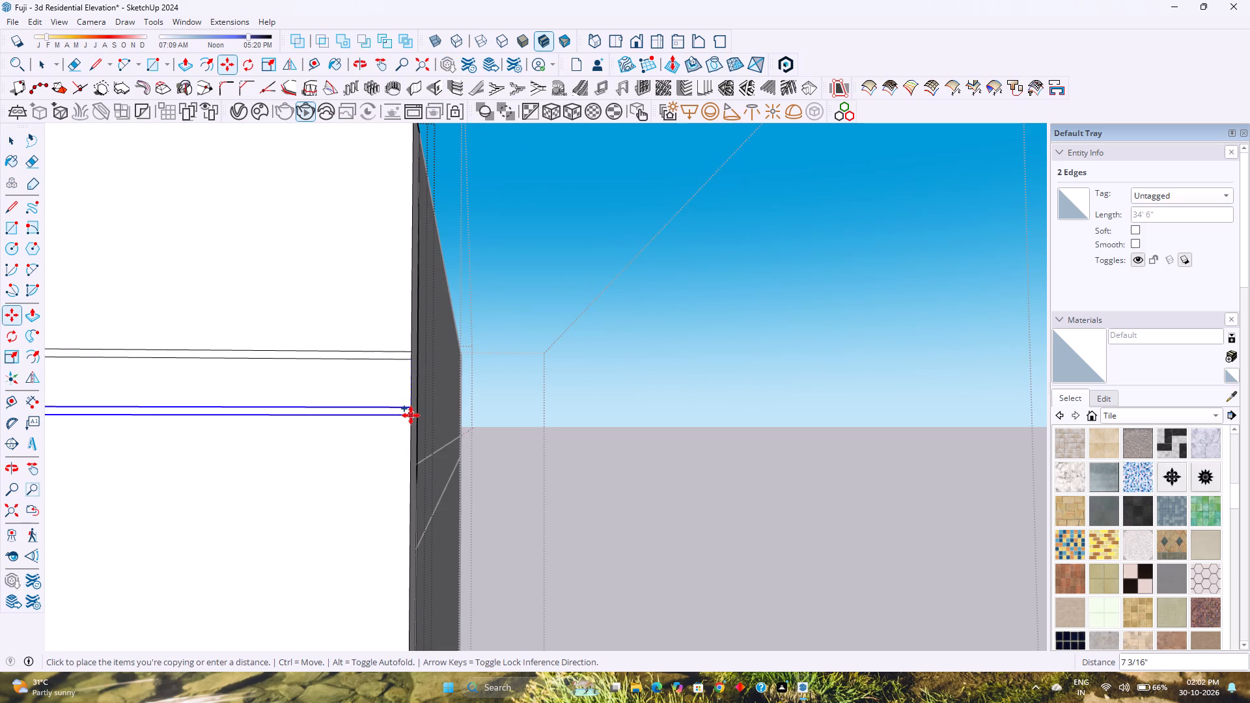
scroll(411, 415, "down", 14)
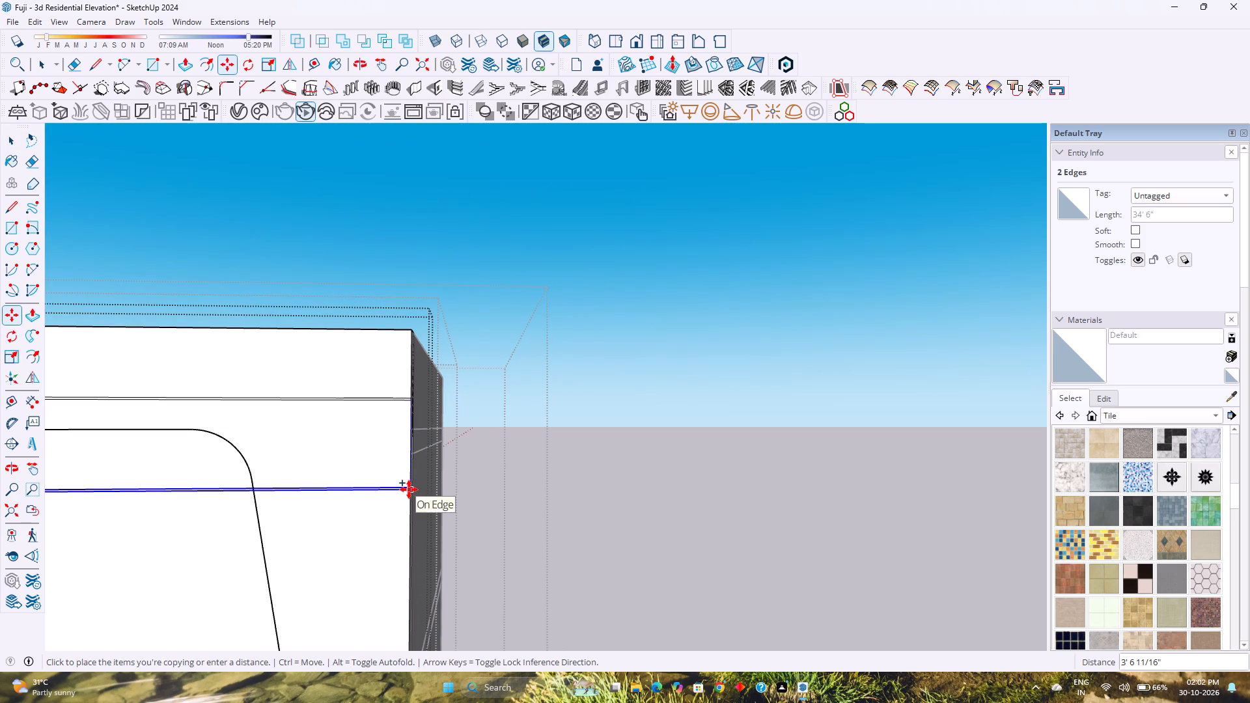
key("Up")
type("4'7")
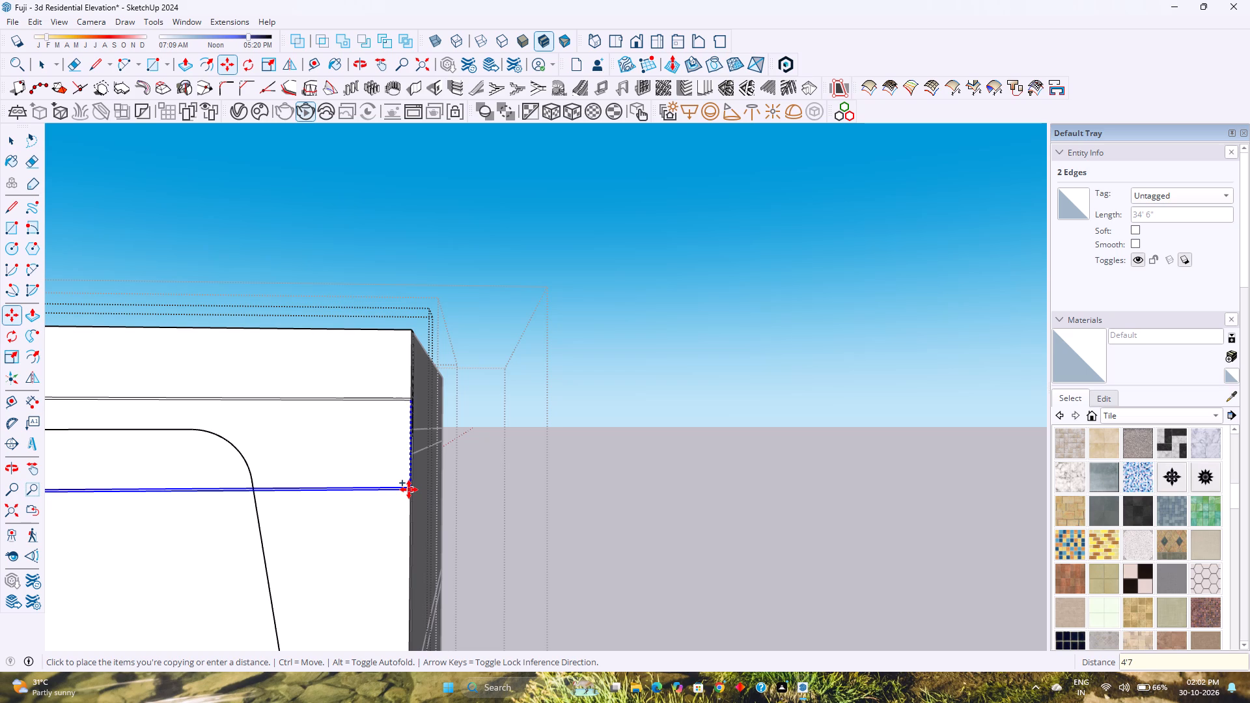
key("Return")
Set the downward copy distance of the second horizontal groove to 4' 6".
scroll(408, 489, "down", 8)
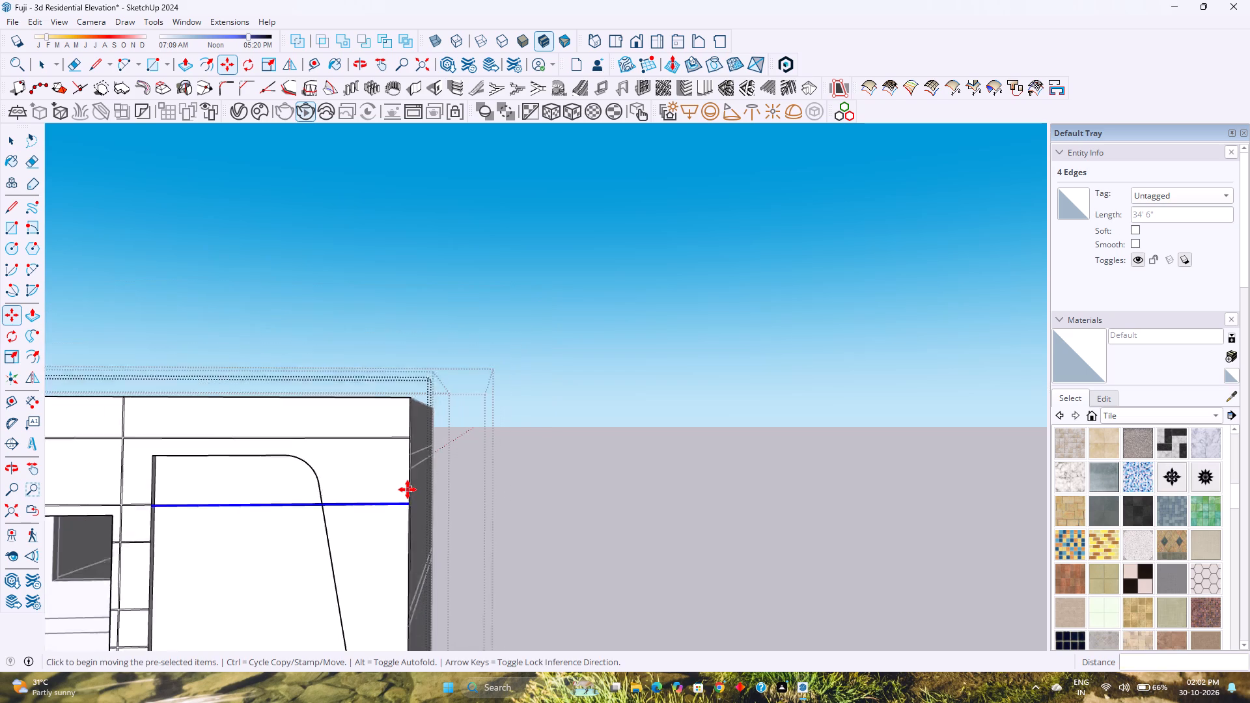
scroll(401, 516, "up", 10)
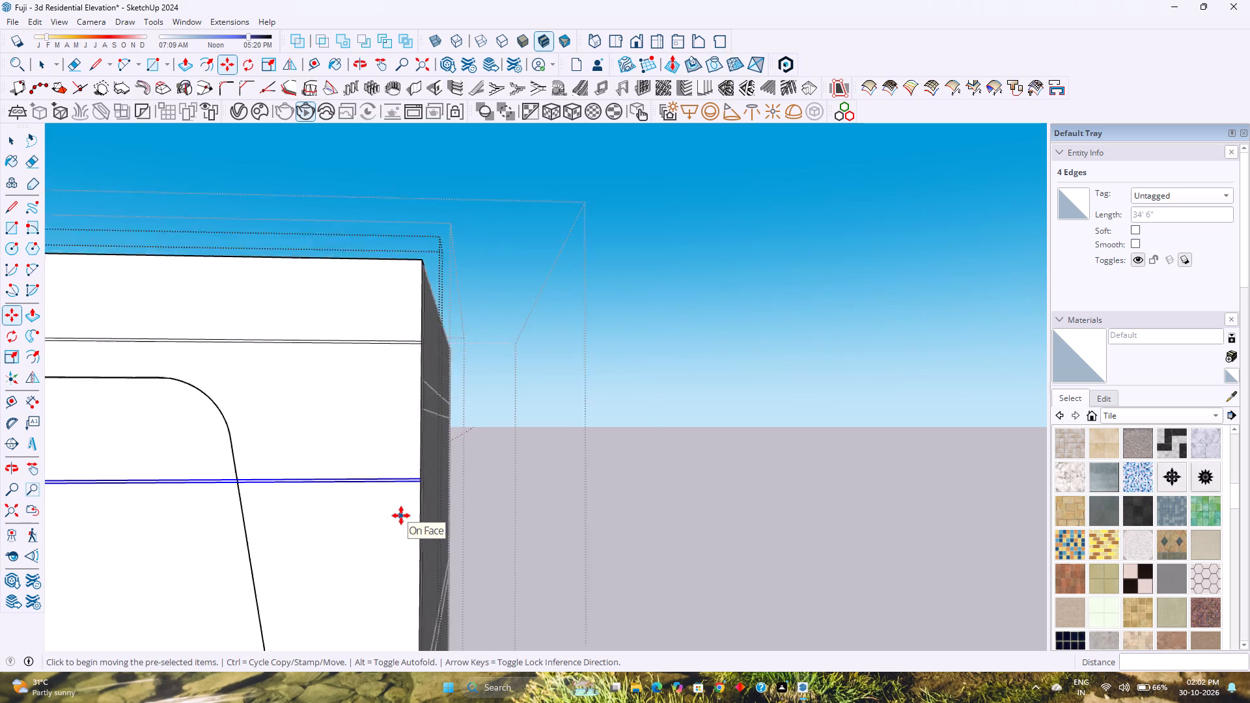
scroll(401, 516, "up", 6)
key("4")
type("'6")
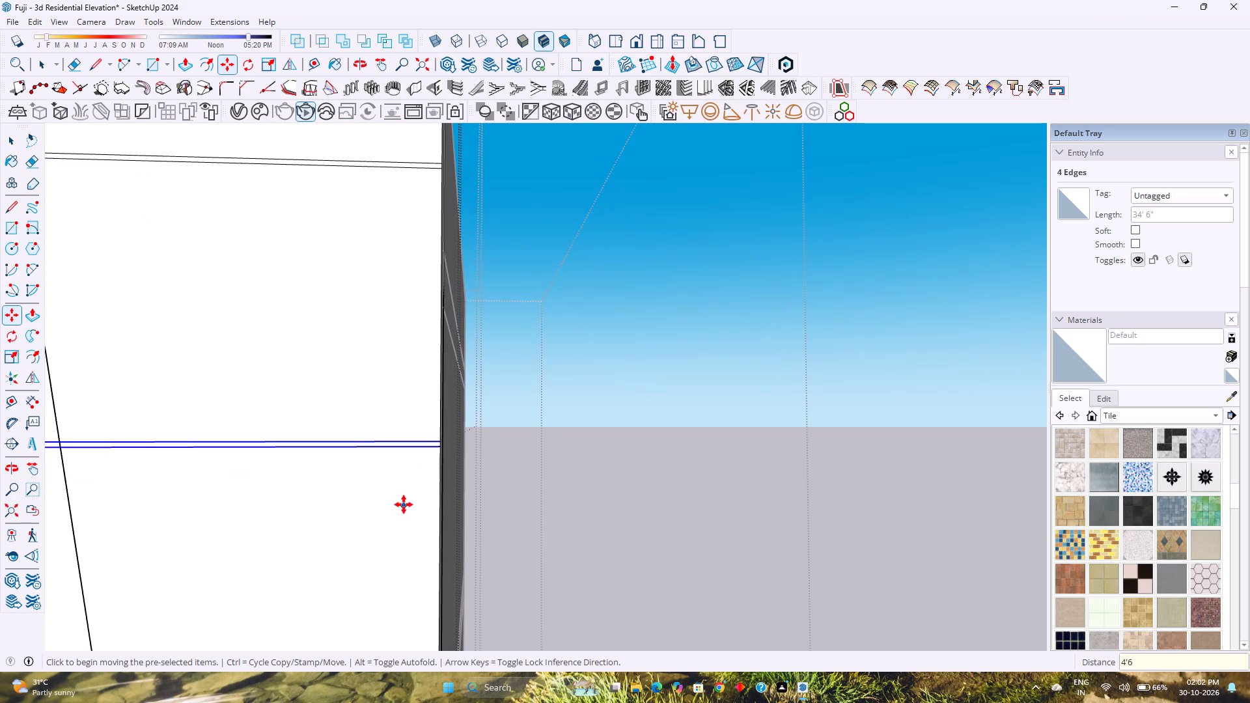
key("shift+quotedbl")
key("Return")
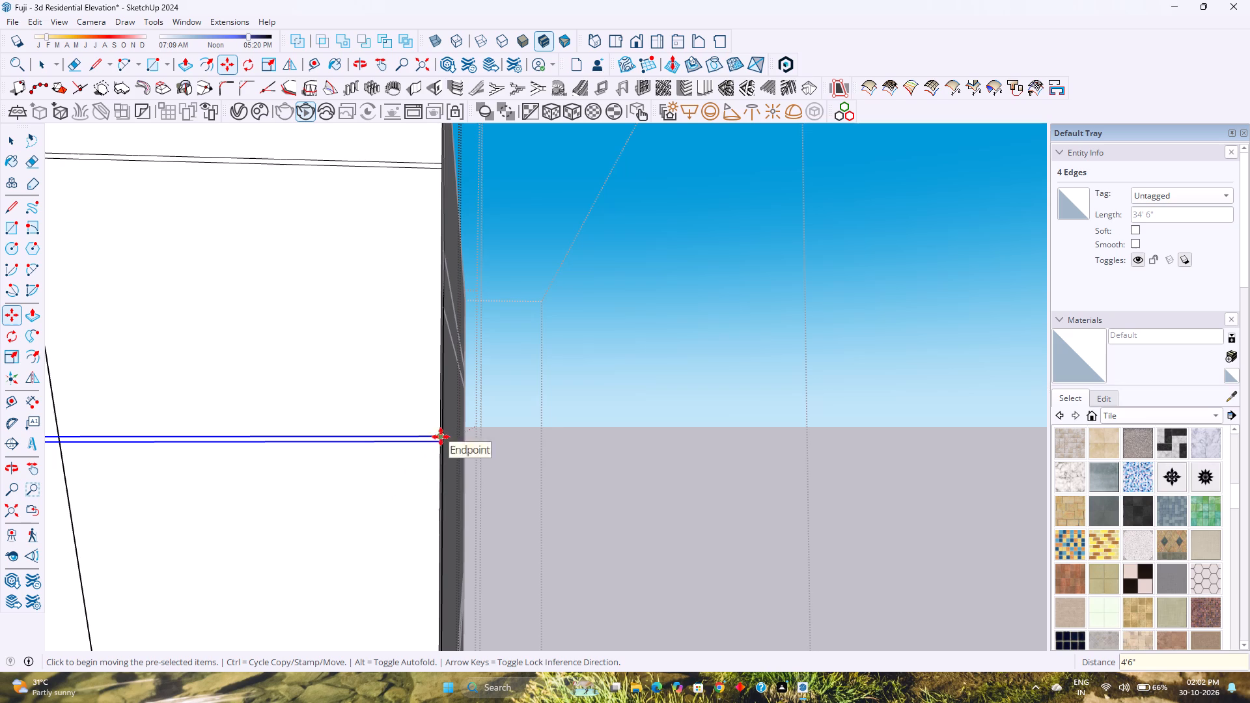
Copy the second horizontal groove's two edges 2' 6" straight down the panel to make a third groove.
left_click(439, 442)
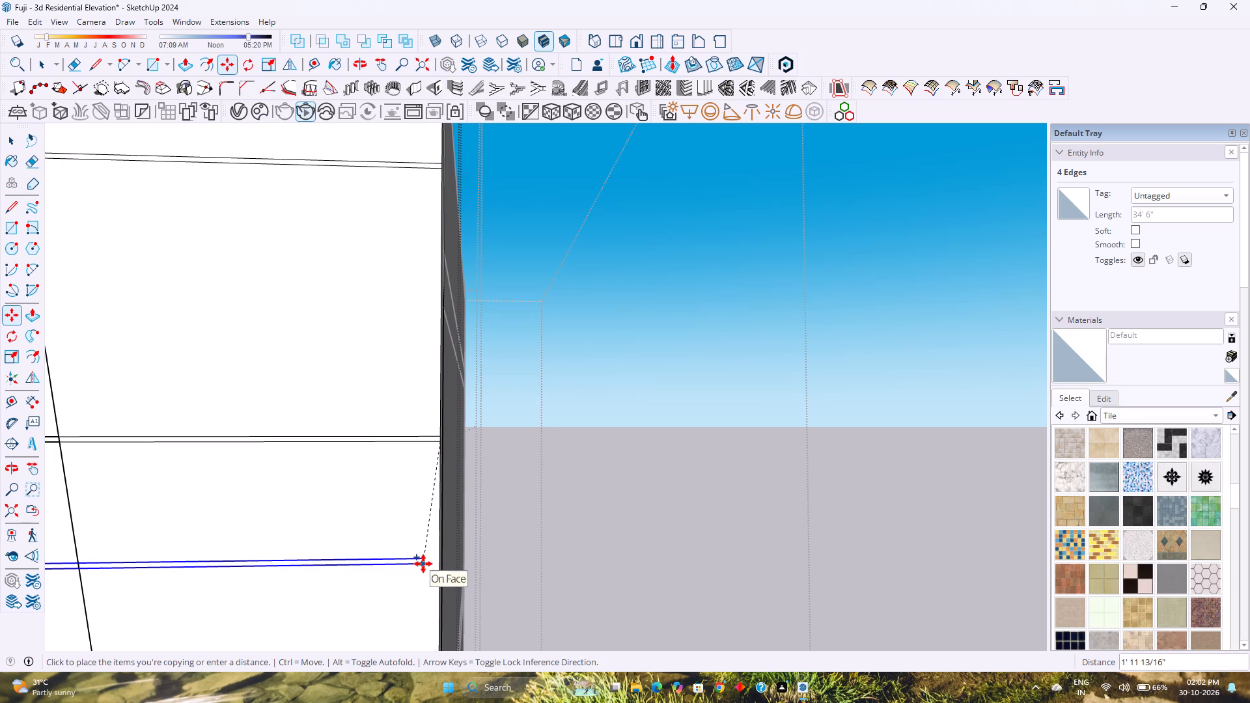
key("Up")
key("2")
type("'6")
key("shift+quotedbl")
key("Return")
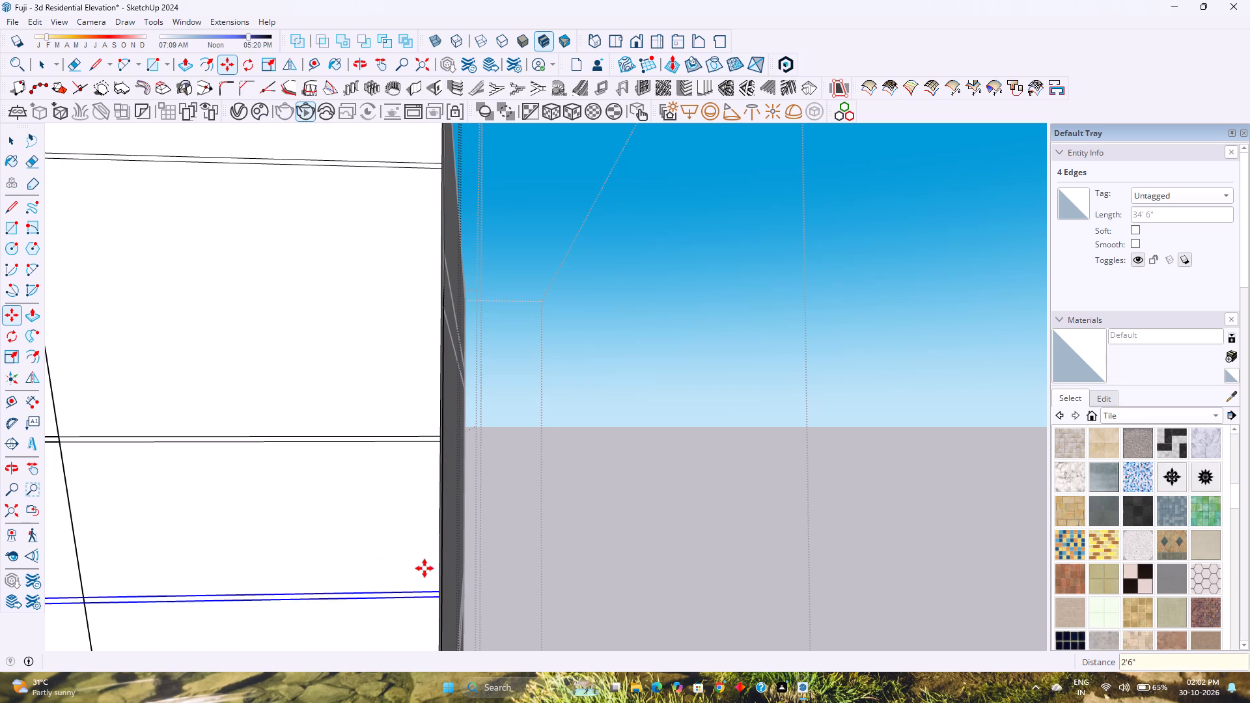
Copy the third horizontal groove's two edges 4' 6" straight down the panel to make a fourth groove.
scroll(424, 568, "down", 4)
middle_click_drag(426, 568, 476, 424, "shift")
left_click(486, 448)
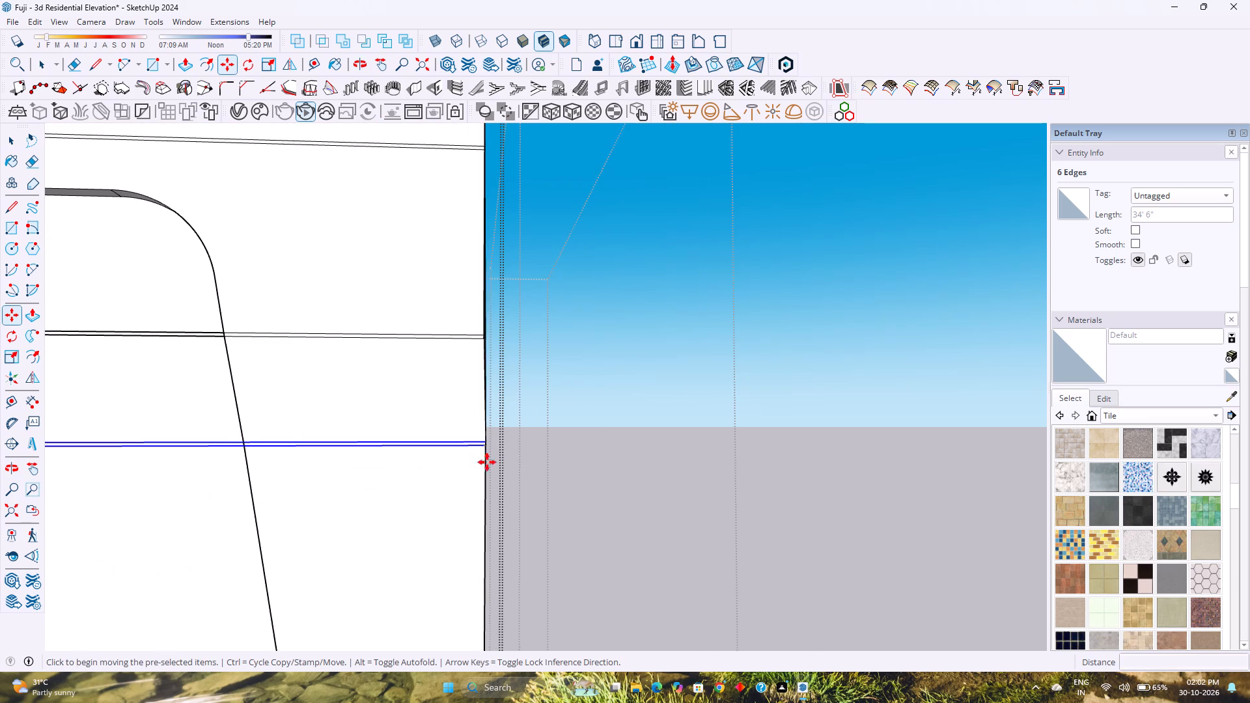
key("Up")
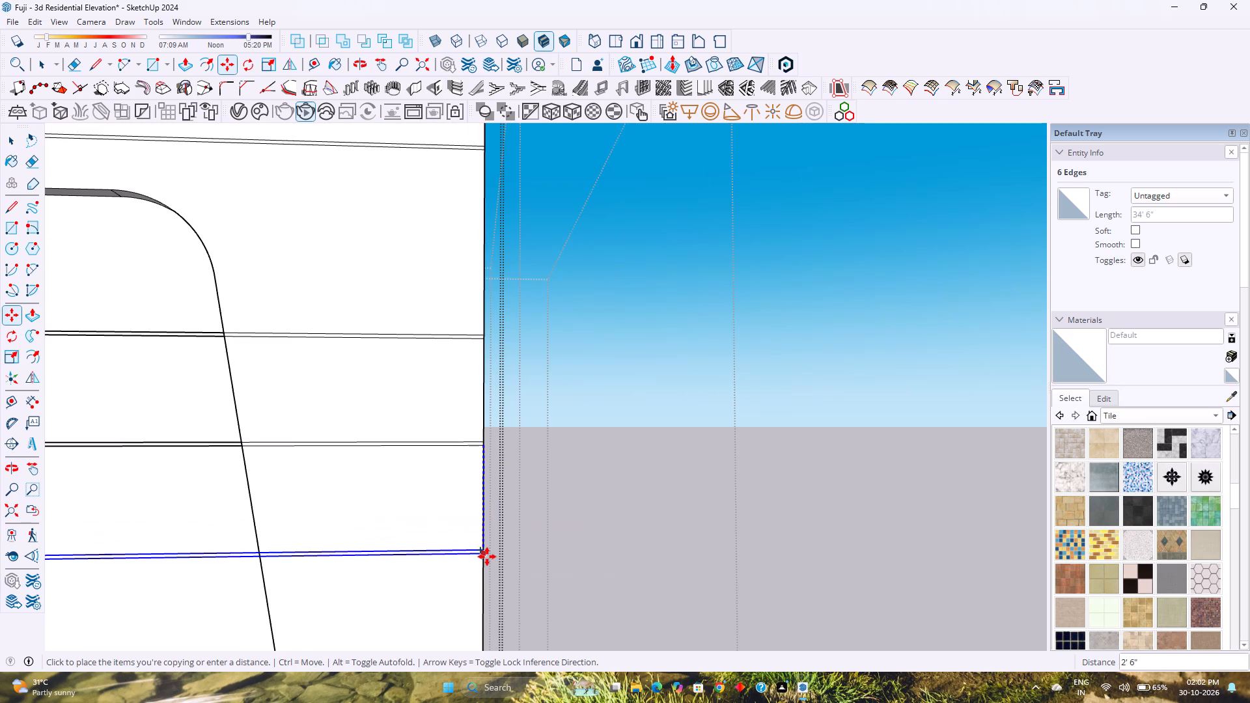
type("4'6")
key("shift+quotedbl")
key("Return")
Copy the fourth horizontal groove's two edges 2' 6" straight down the panel to make a fifth groove.
scroll(486, 555, "down", 5)
middle_click_drag(413, 549, 456, 434, "shift")
middle_click(456, 431, "shift")
scroll(458, 426, "down", 4)
scroll(493, 503, "down", 2)
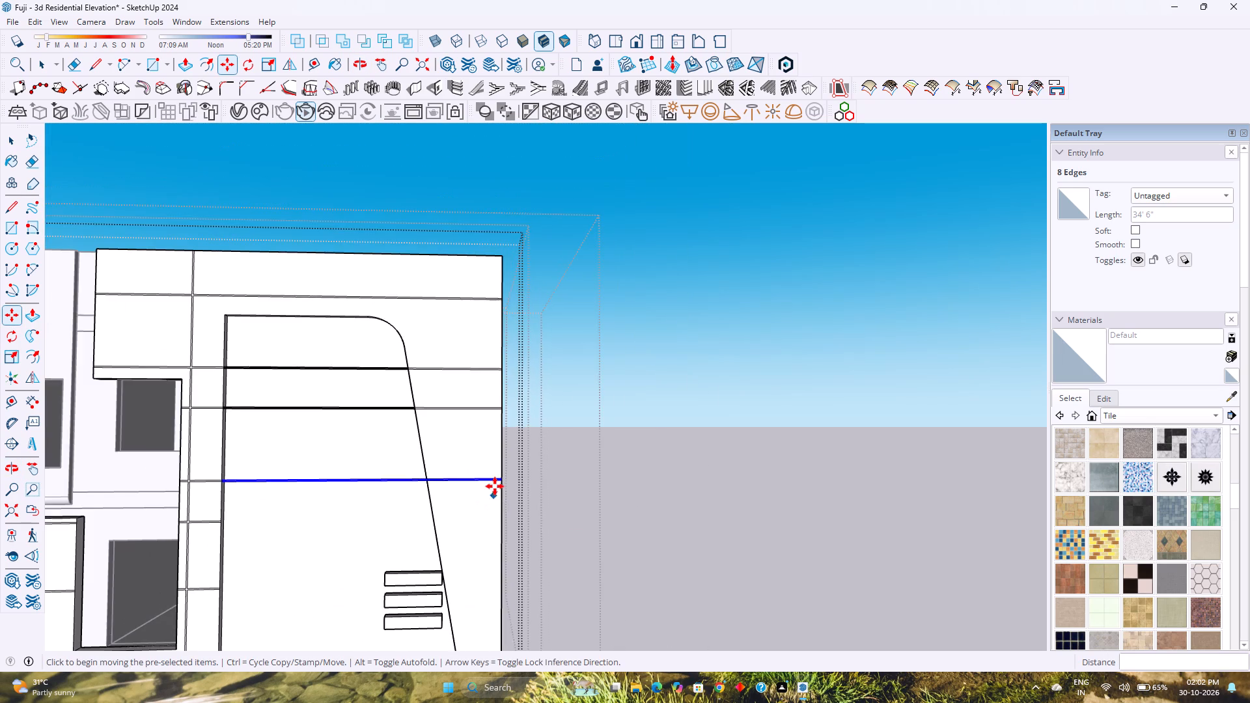
scroll(495, 486, "up", 10)
left_click(512, 463)
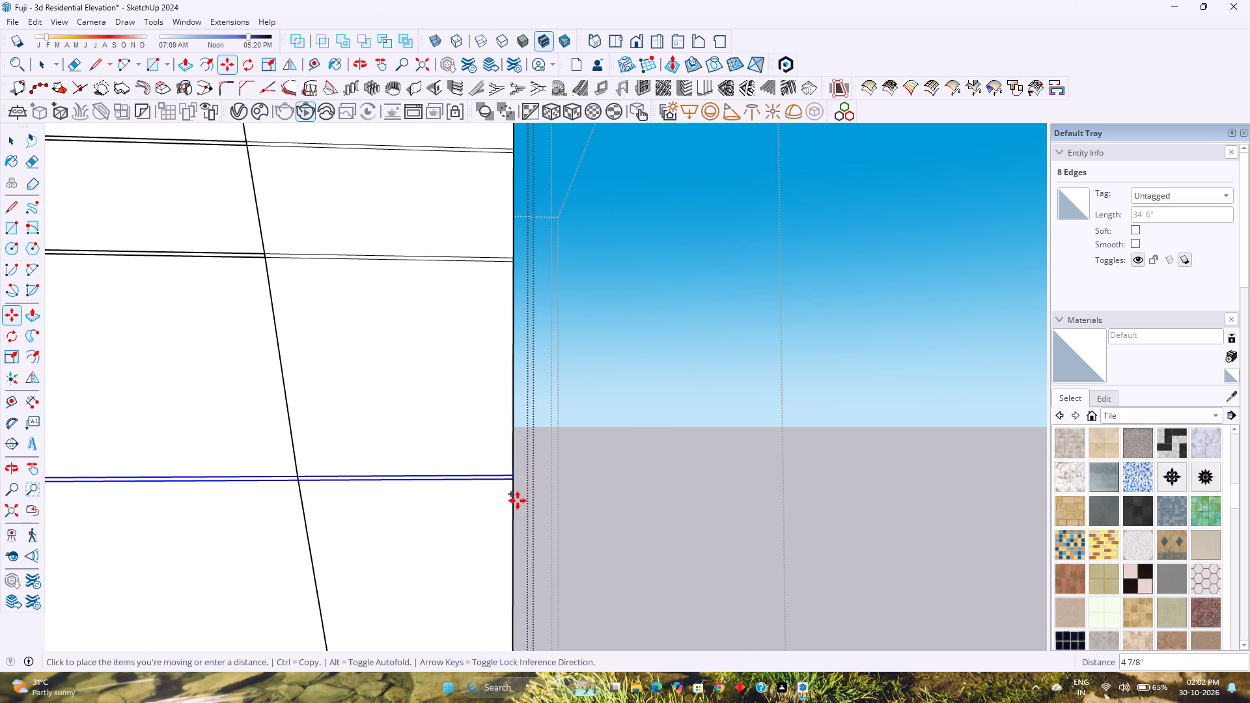
key("Up")
type("2'6\"")
key("Return")
Copy the fifth horizontal groove's two edges 4' 6" straight down the panel to make a sixth groove.
scroll(516, 525, "down", 9)
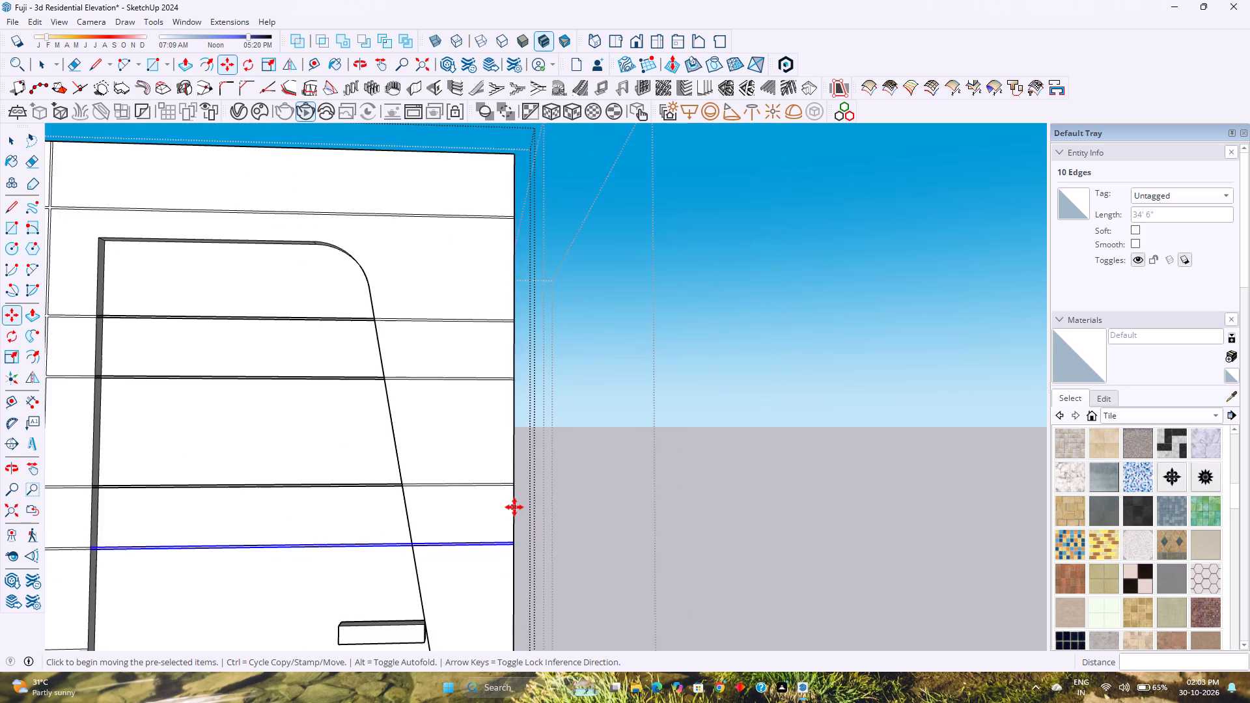
scroll(514, 507, "down", 2)
middle_click_drag(494, 581, 473, 531, "shift")
middle_click(473, 531, "shift")
scroll(480, 512, "up", 10)
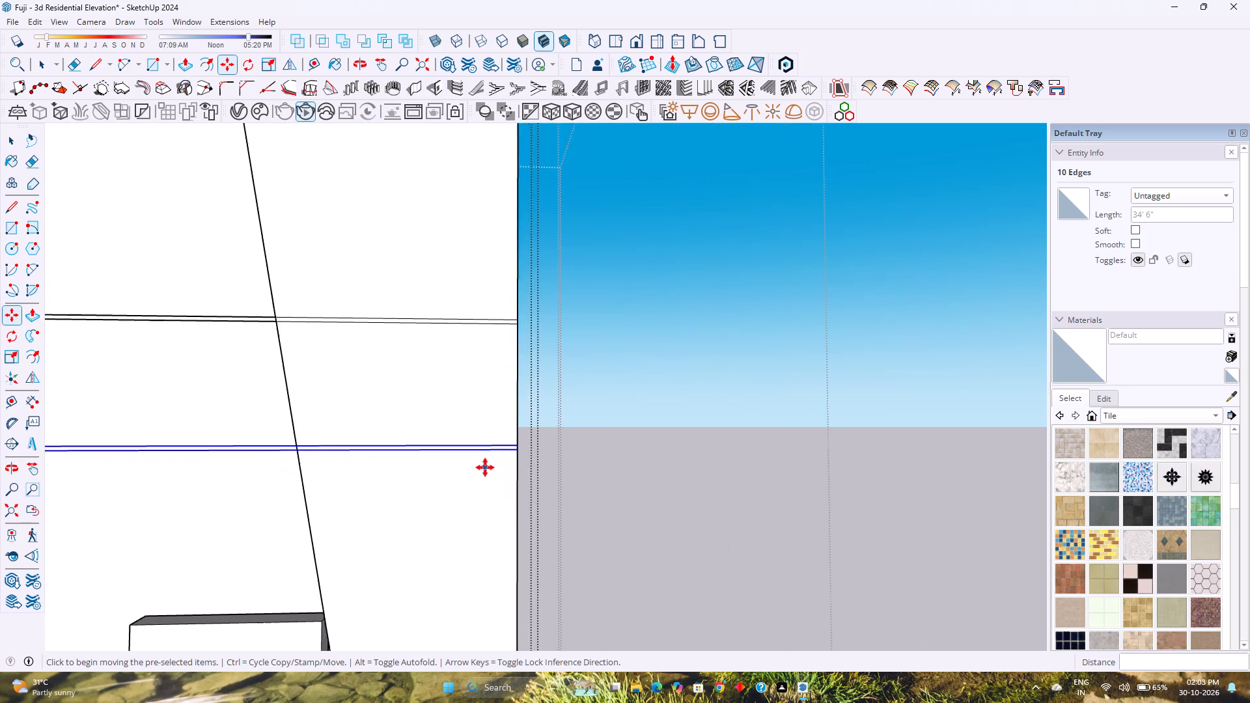
scroll(485, 467, "up", 4)
left_click(529, 445)
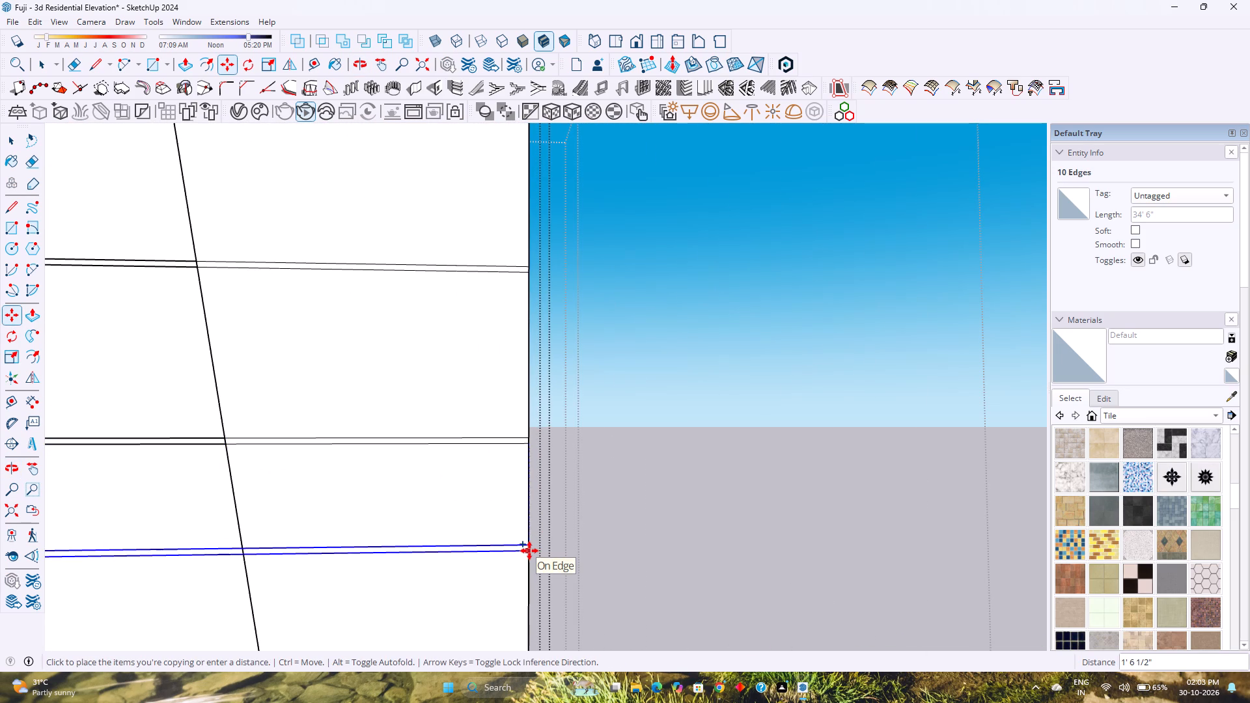
type("4'6\"")
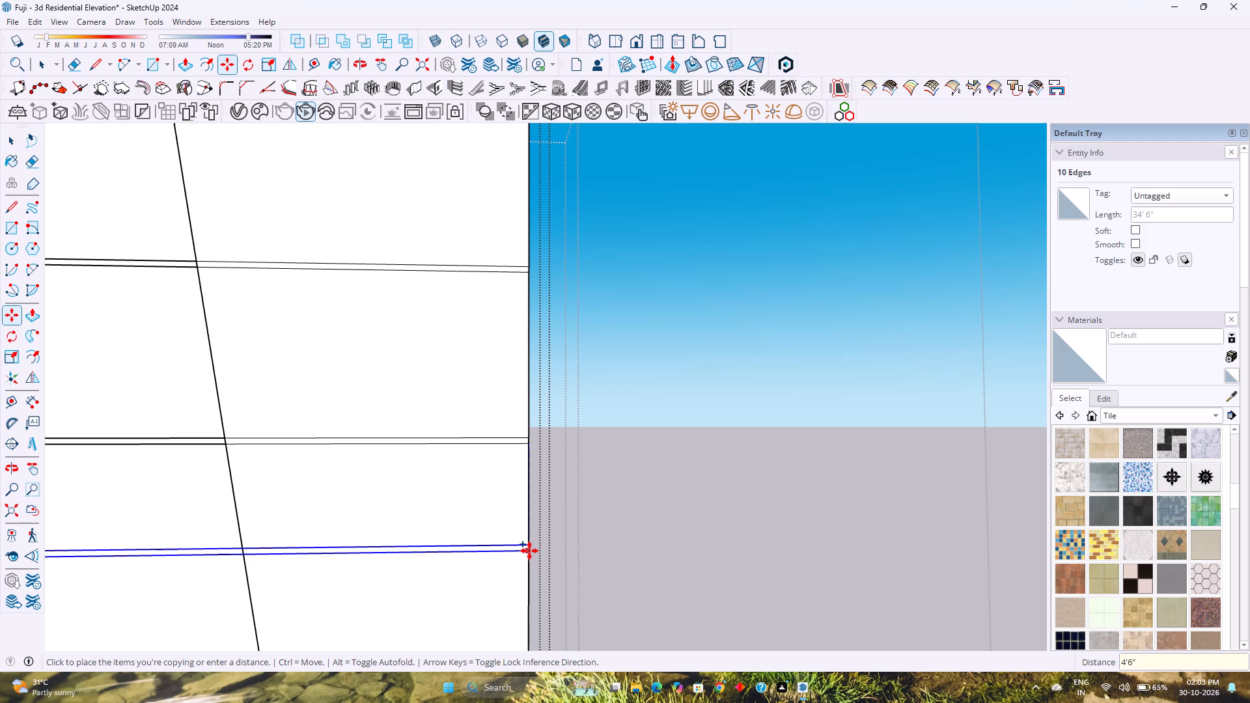
key("Return")
Copy the sixth horizontal groove's two edges 2' 6" straight down the panel to make a seventh groove.
scroll(529, 546, "down", 15)
middle_click_drag(466, 584, 459, 508, "shift")
middle_click(459, 508, "shift")
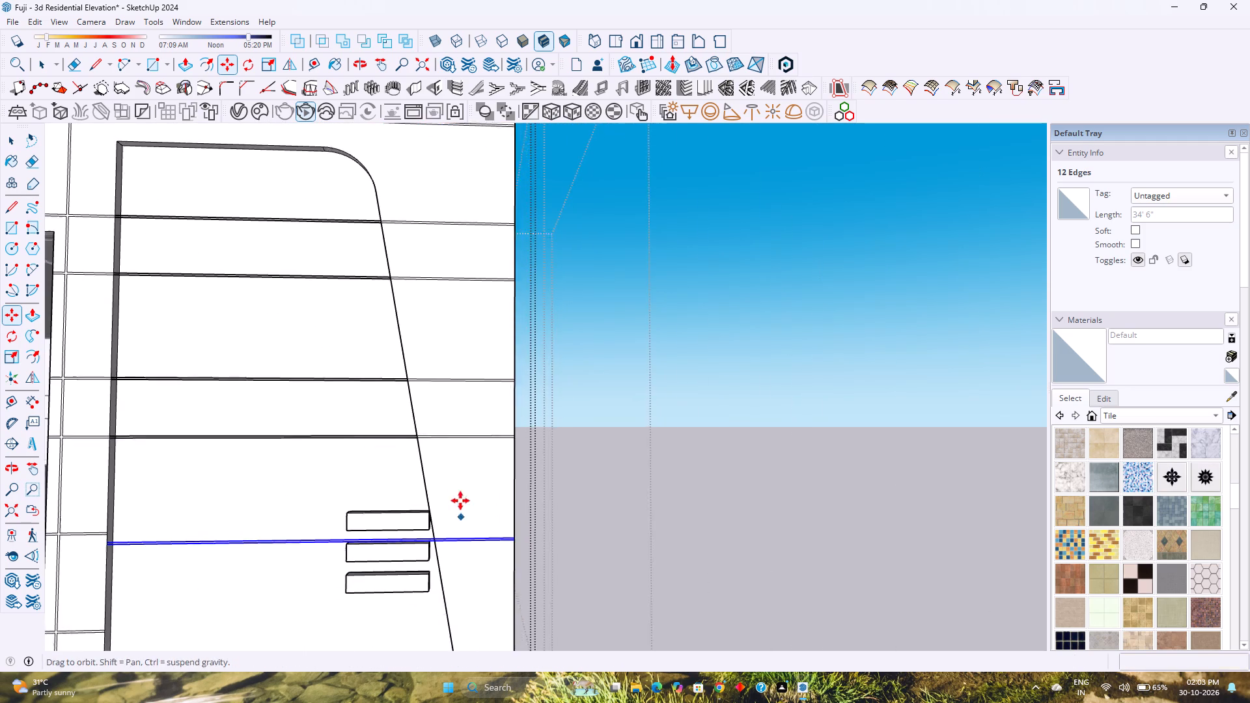
scroll(470, 473, "down", 7)
scroll(480, 521, "up", 16)
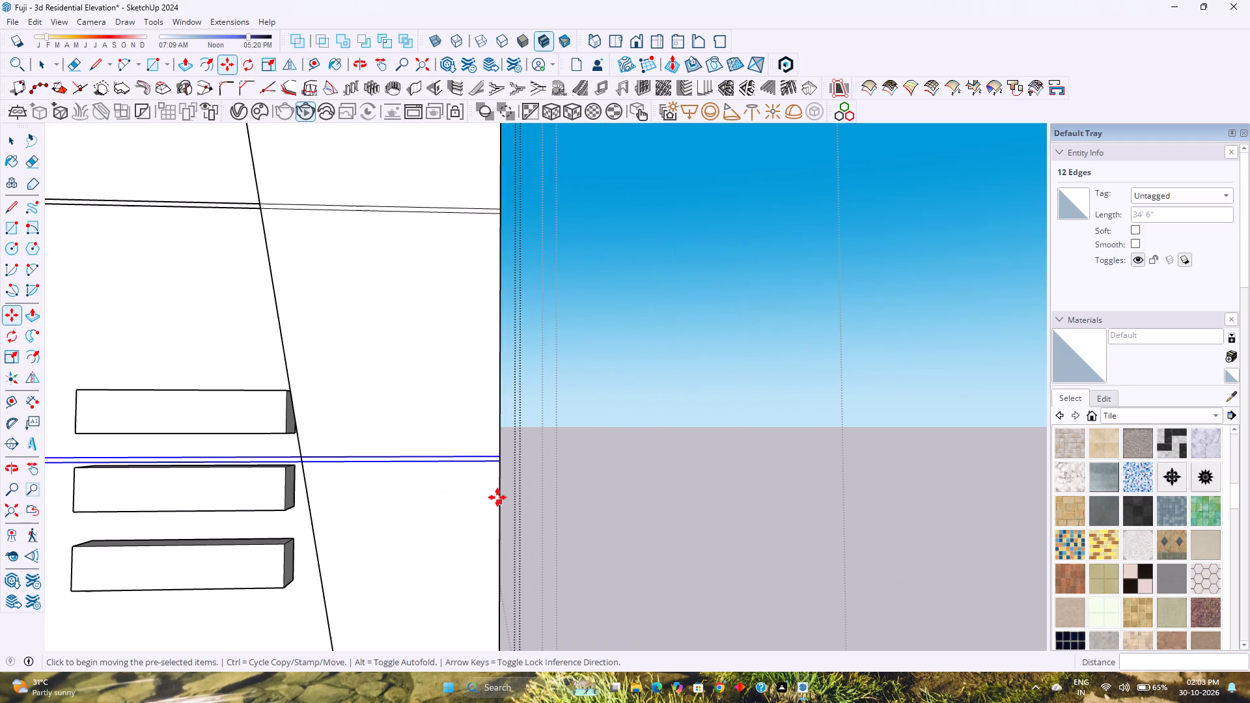
left_click(499, 464)
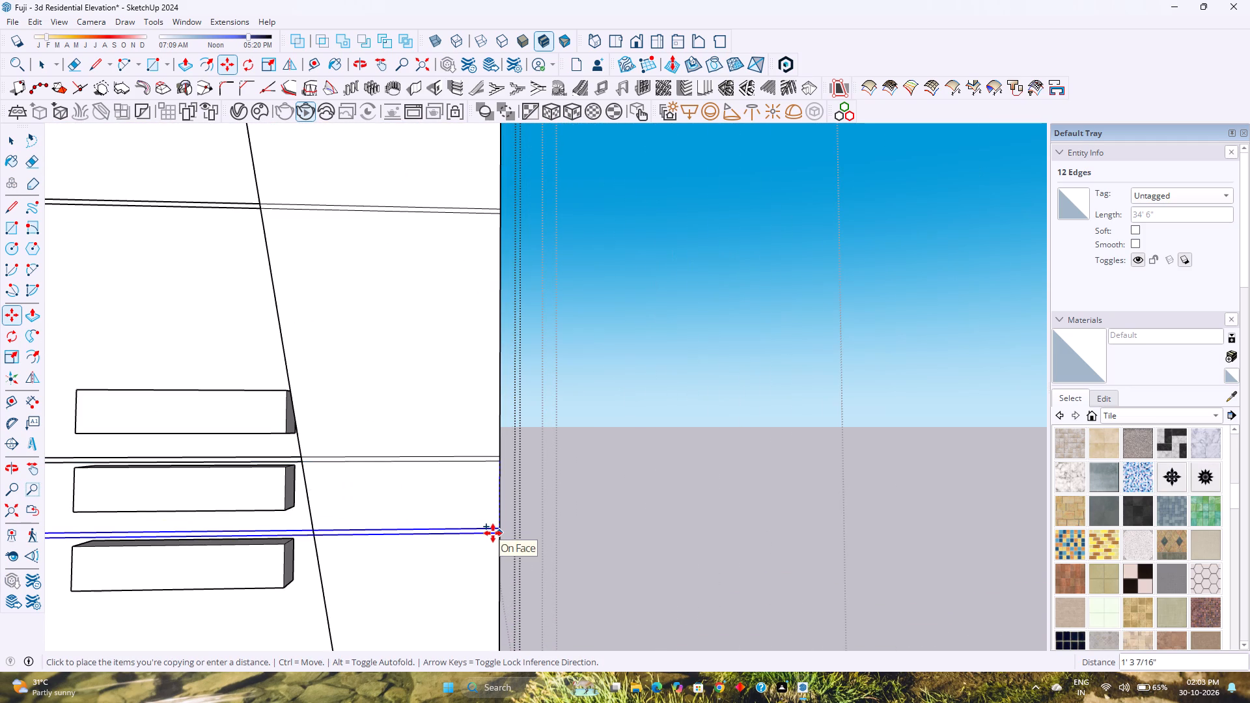
key("Up")
type("2'6\"")
key("Return")
Erase the main stretches of the six copied grooves that run across the curved-top recess in the tall panel.
scroll(493, 533, "down", 19)
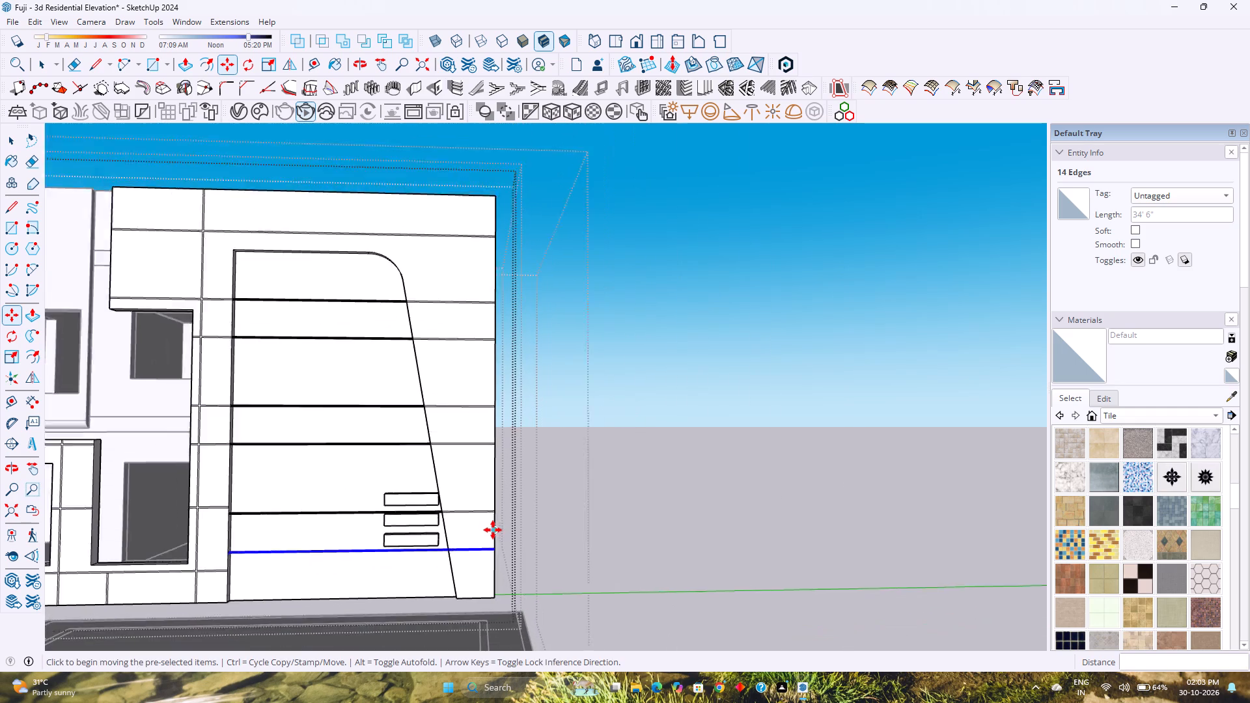
middle_click_drag(456, 558, 496, 564)
middle_click_drag(464, 551, 520, 549)
middle_click(520, 549)
key("e")
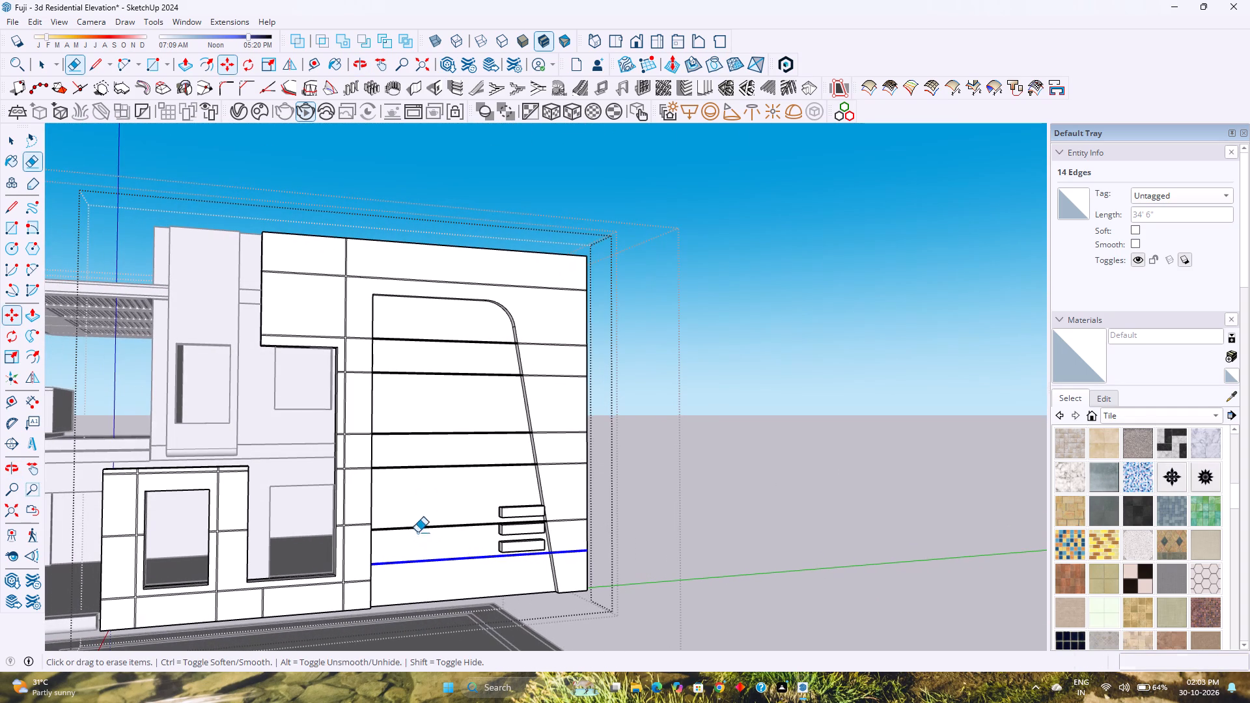
left_click_drag(434, 338, 419, 540)
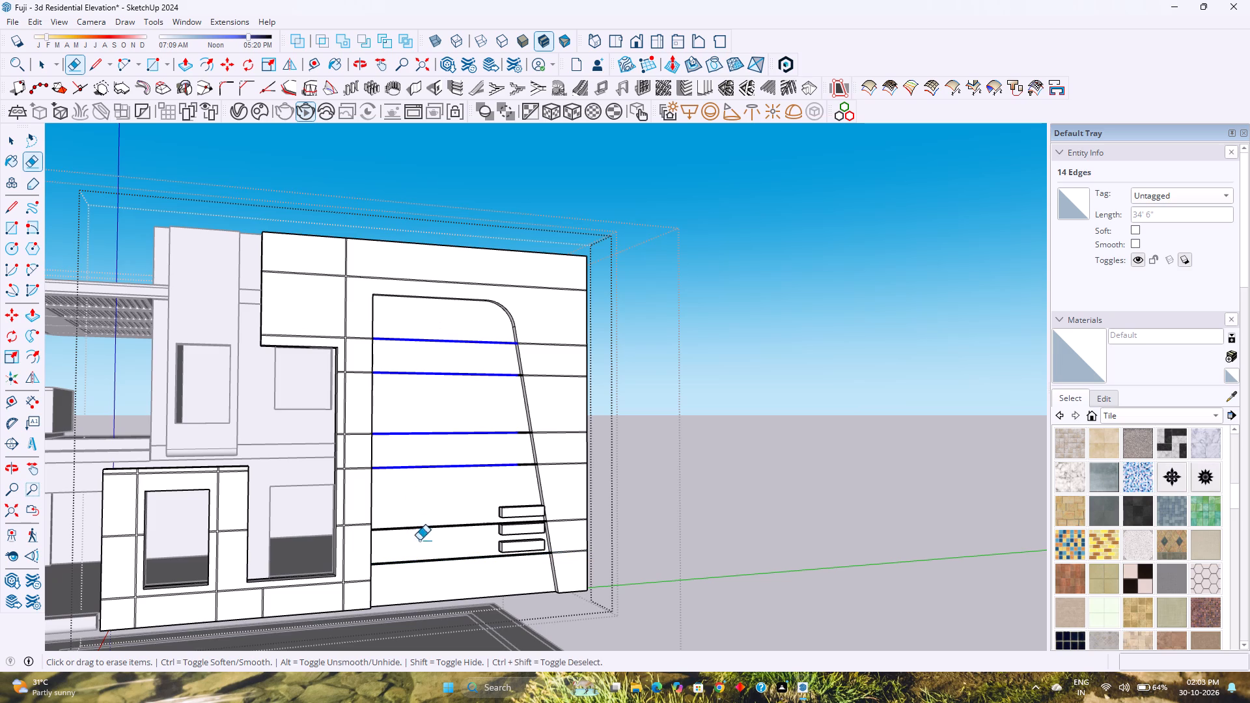
left_click_drag(419, 540, 421, 566)
Erase the leftover stubs of the fourth and fifth horizontal grooves inside the recess, along its slanted edge.
scroll(461, 557, "up", 3)
middle_click_drag(462, 557, 508, 577)
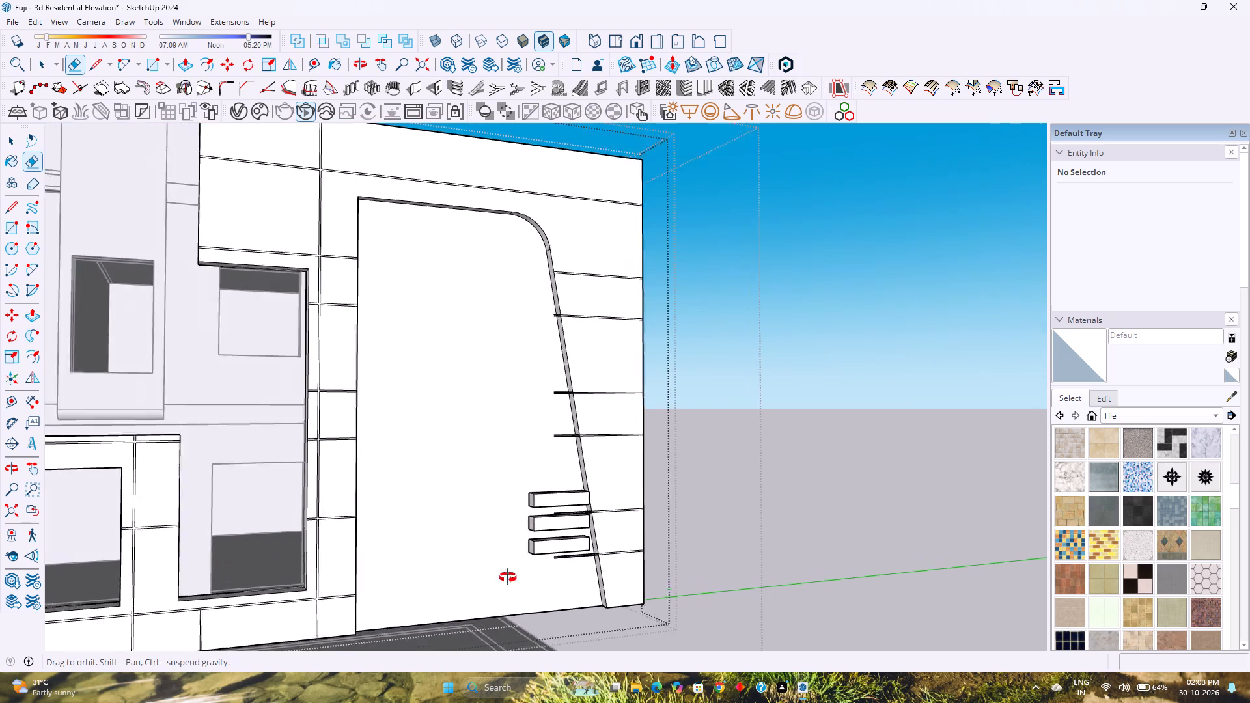
middle_click_drag(508, 577, 484, 576)
middle_click(460, 564)
middle_click_drag(340, 512, 229, 491)
middle_click_drag(523, 527, 394, 508)
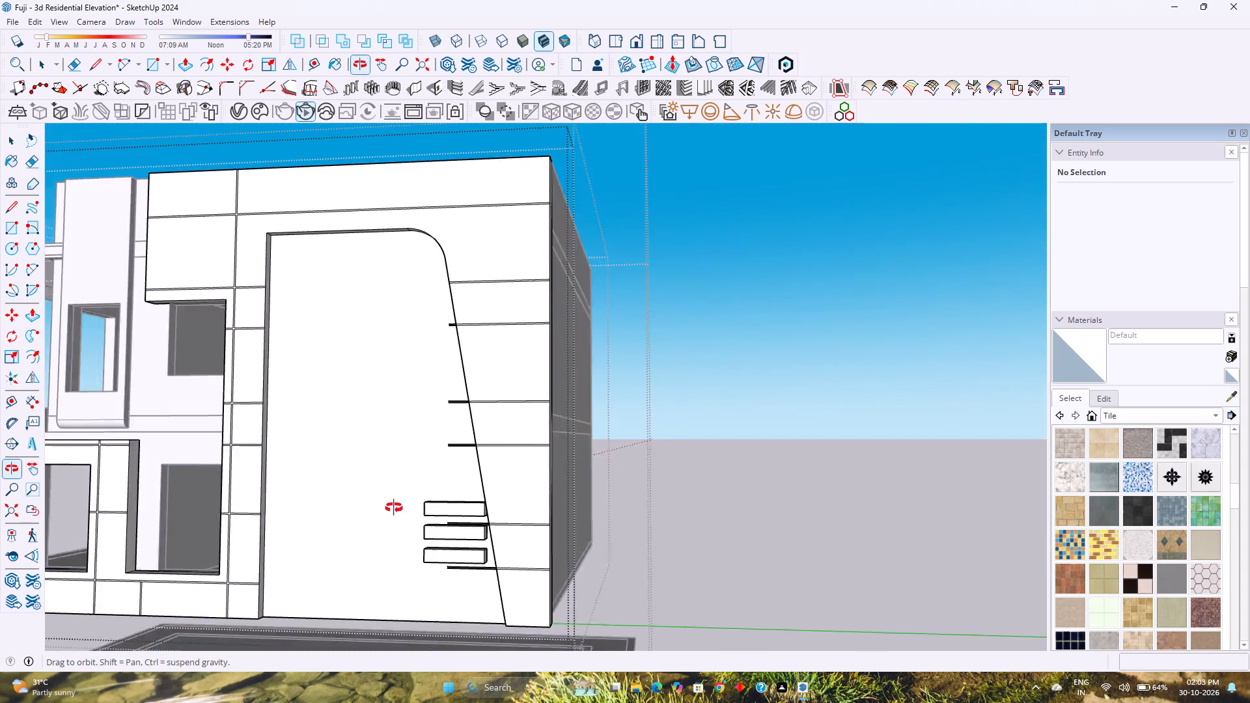
middle_click_drag(394, 508, 240, 524)
middle_click(240, 524)
scroll(240, 520, "up", 7)
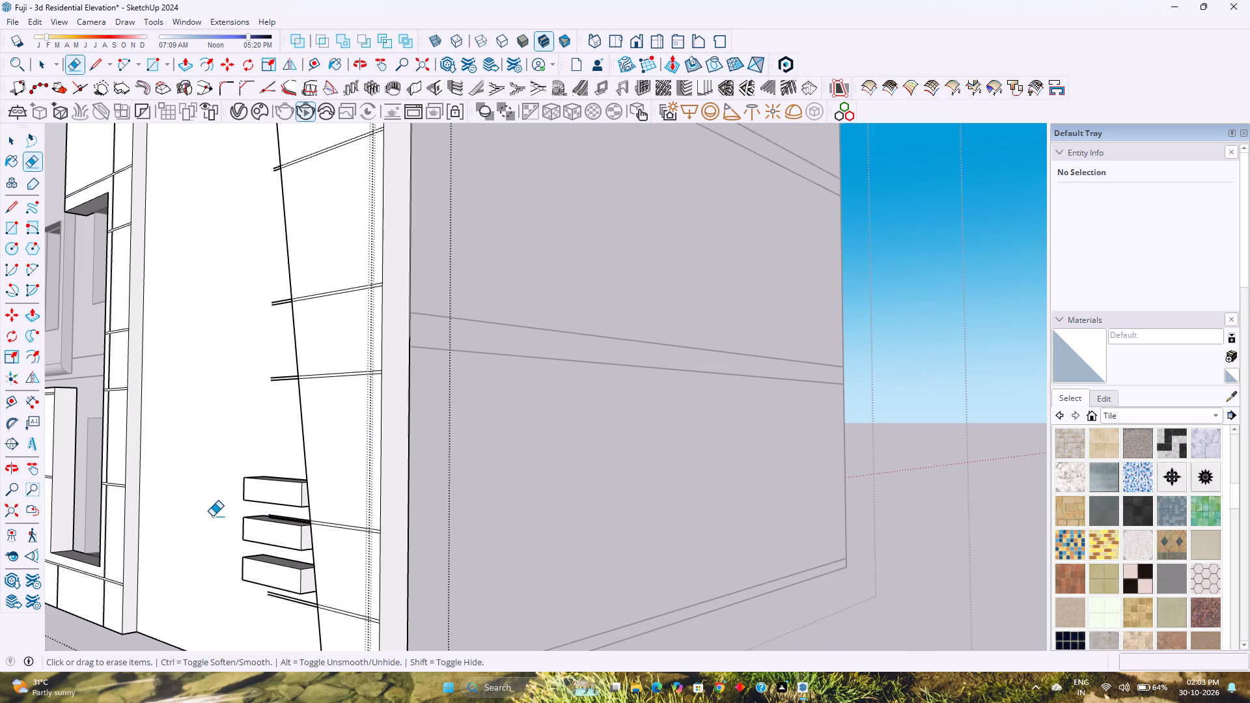
left_click(277, 301)
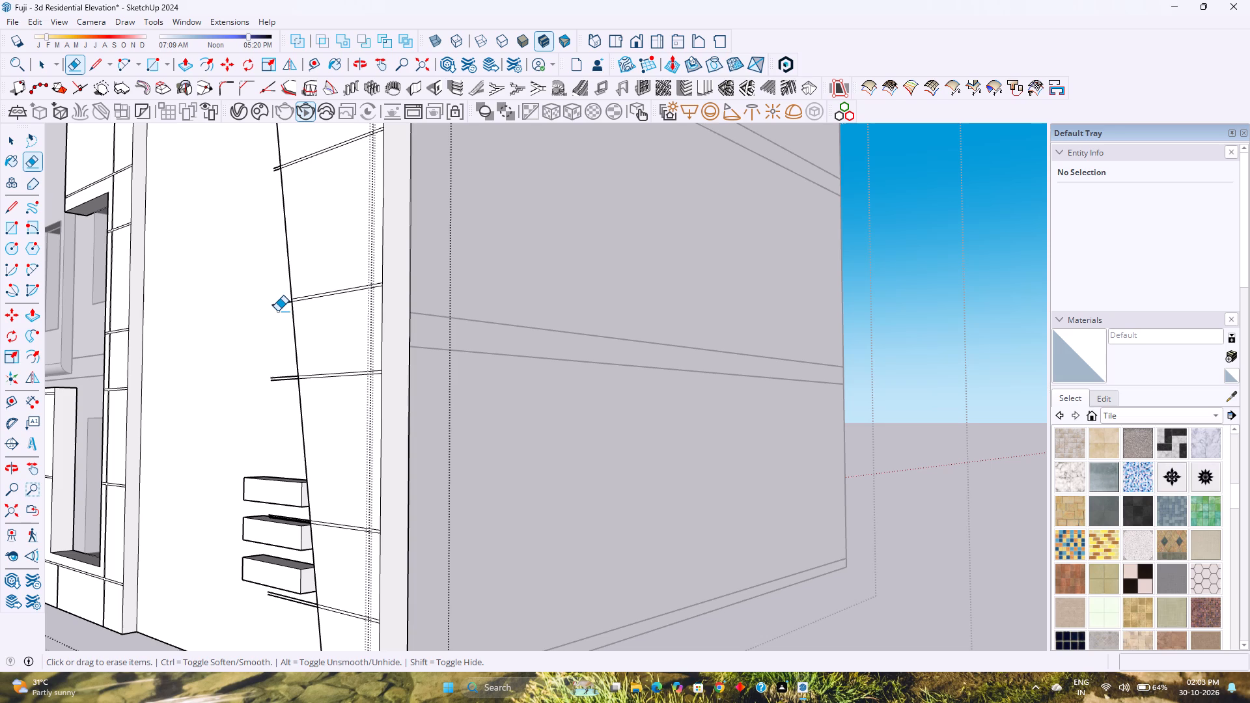
left_click(279, 307)
left_click_drag(285, 374, 283, 415)
left_click_drag(276, 394, 279, 352)
left_click_drag(292, 374, 296, 383)
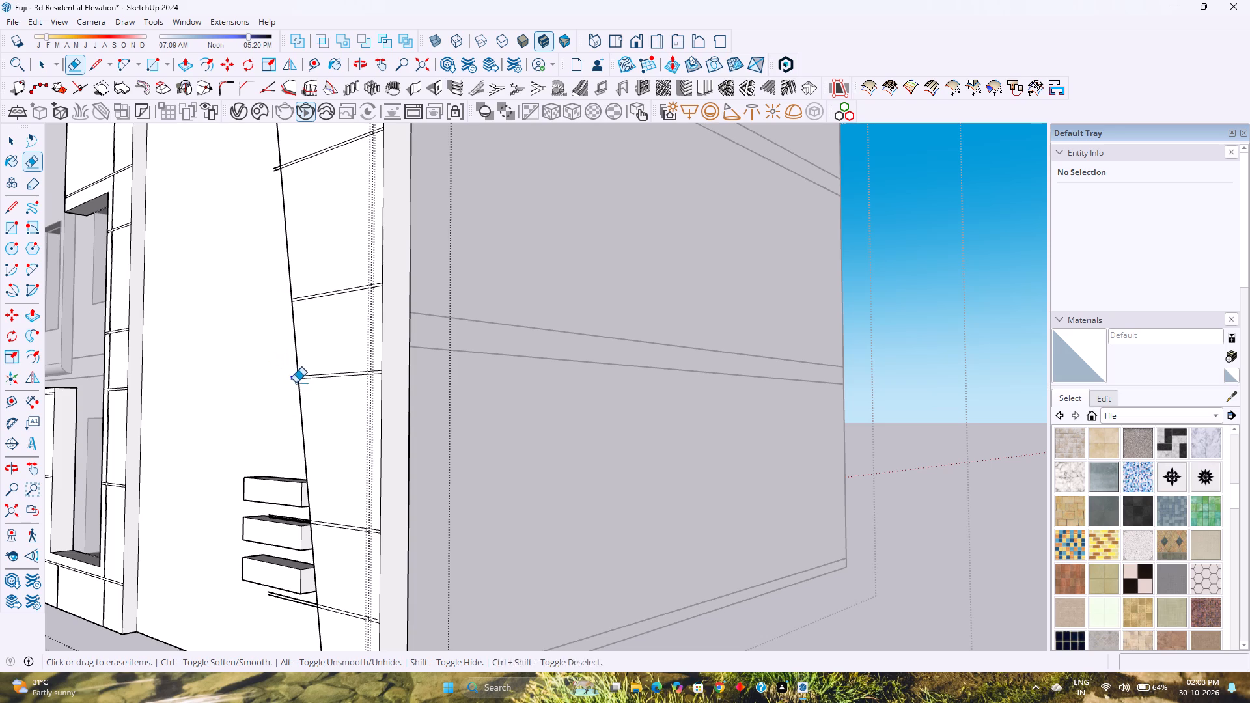
left_click_drag(296, 383, 296, 383)
Erase the leftover stubs of the sixth groove inside the recess, between the upper two projecting bars, keeping the bars intact.
scroll(284, 407, "down", 6)
middle_click_drag(262, 441, 311, 407, "shift")
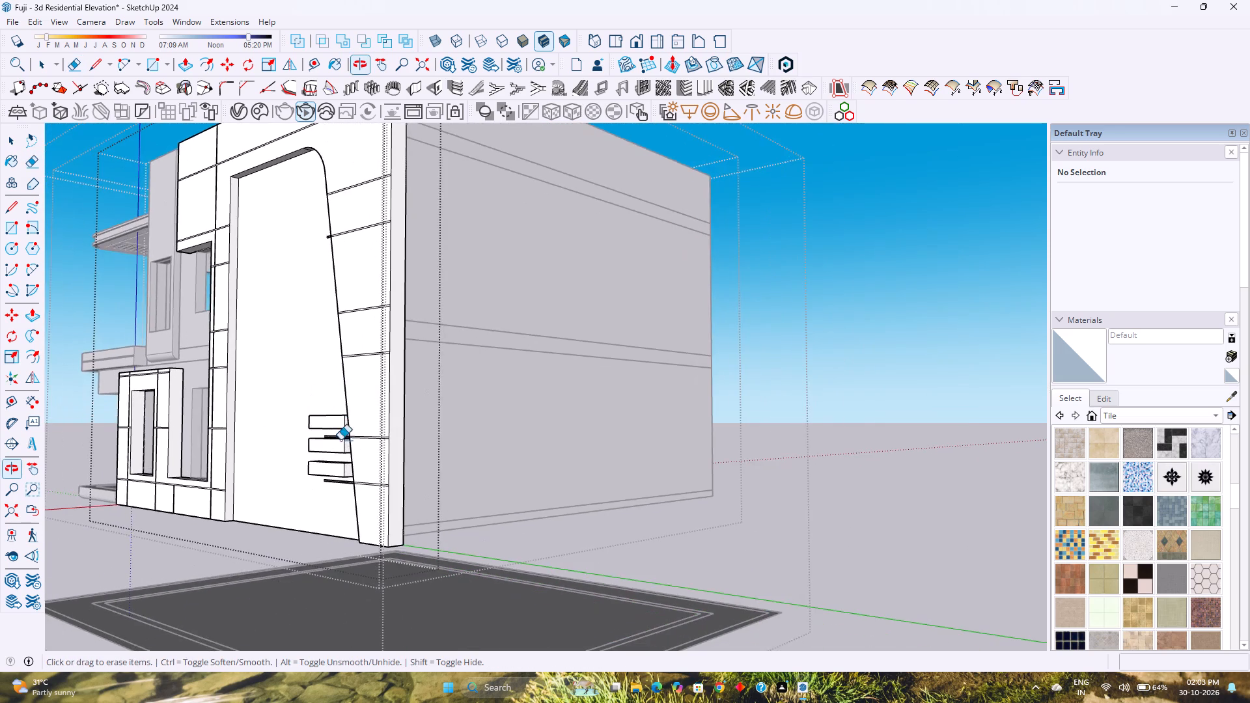
scroll(338, 453, "up", 8)
left_click(337, 414)
left_click(335, 417)
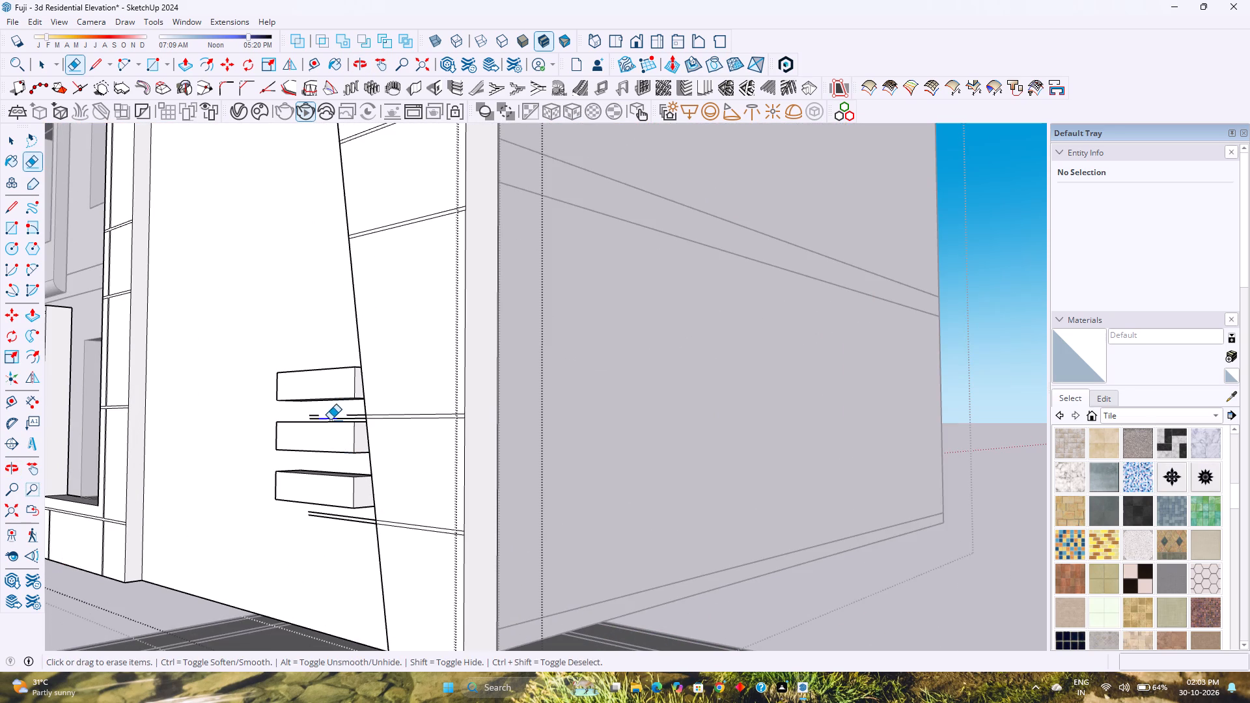
left_click_drag(319, 418, 312, 413)
middle_click_drag(340, 417, 341, 417)
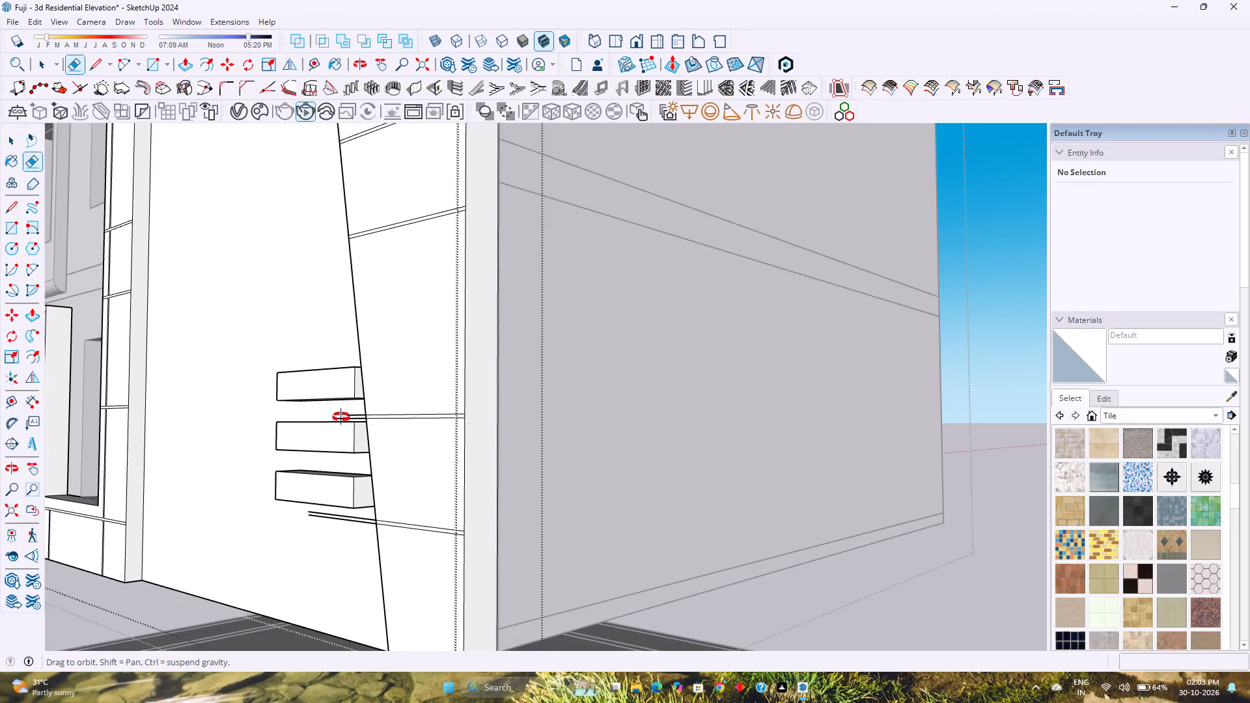
middle_click_drag(341, 417, 623, 508)
middle_click(623, 508)
scroll(381, 439, "up", 6)
left_click(359, 429)
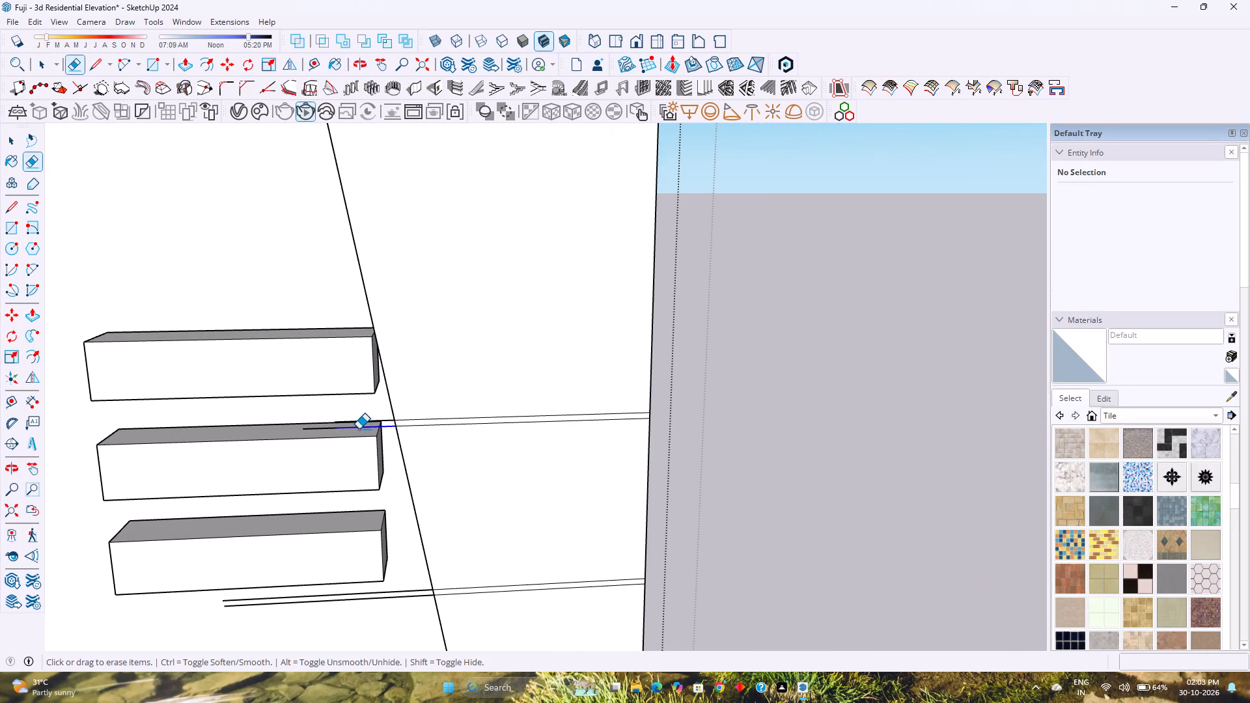
left_click(361, 422)
key("ctrl+z")
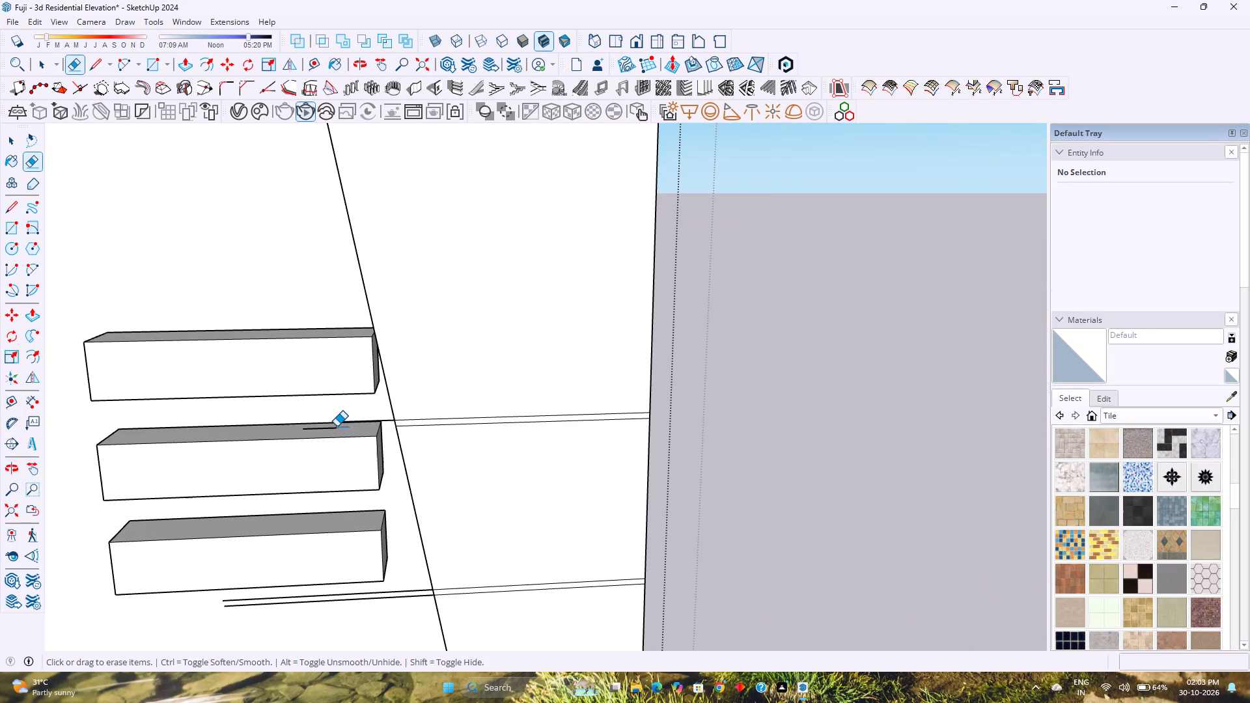
left_click(329, 427)
left_click(343, 420)
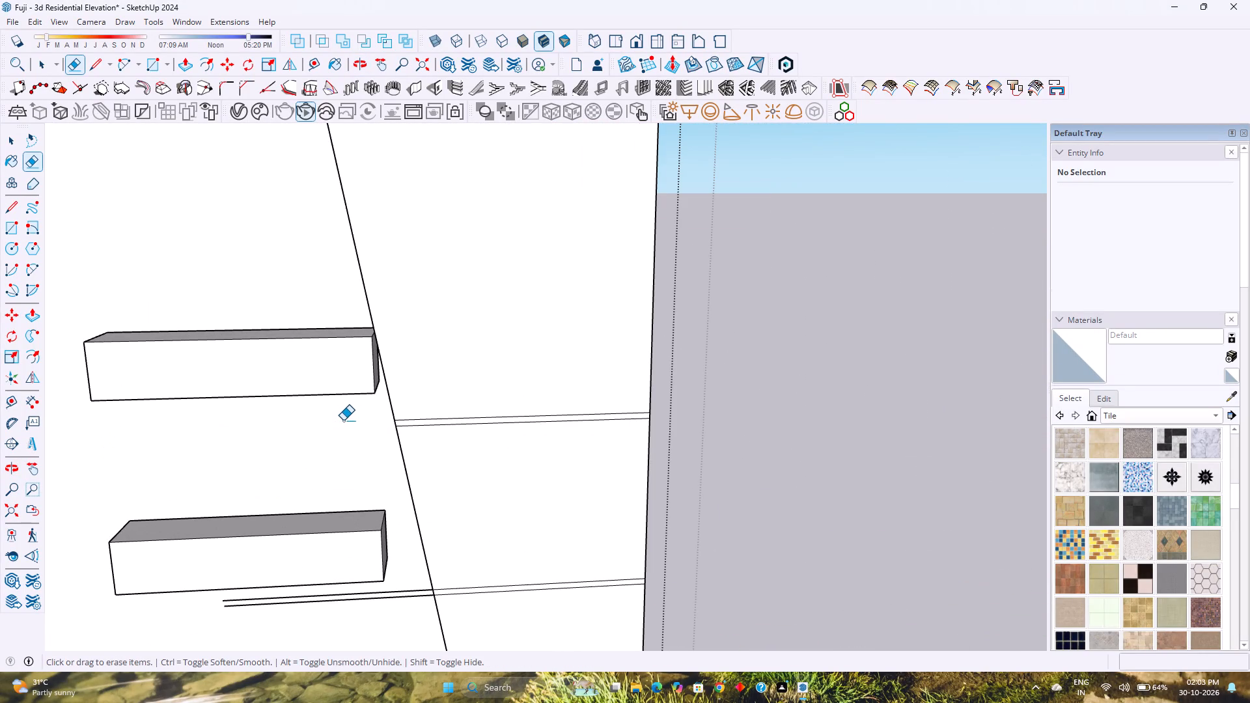
key("ctrl+z")
middle_click_drag(338, 430, 370, 372)
middle_click(371, 371)
left_click(361, 421)
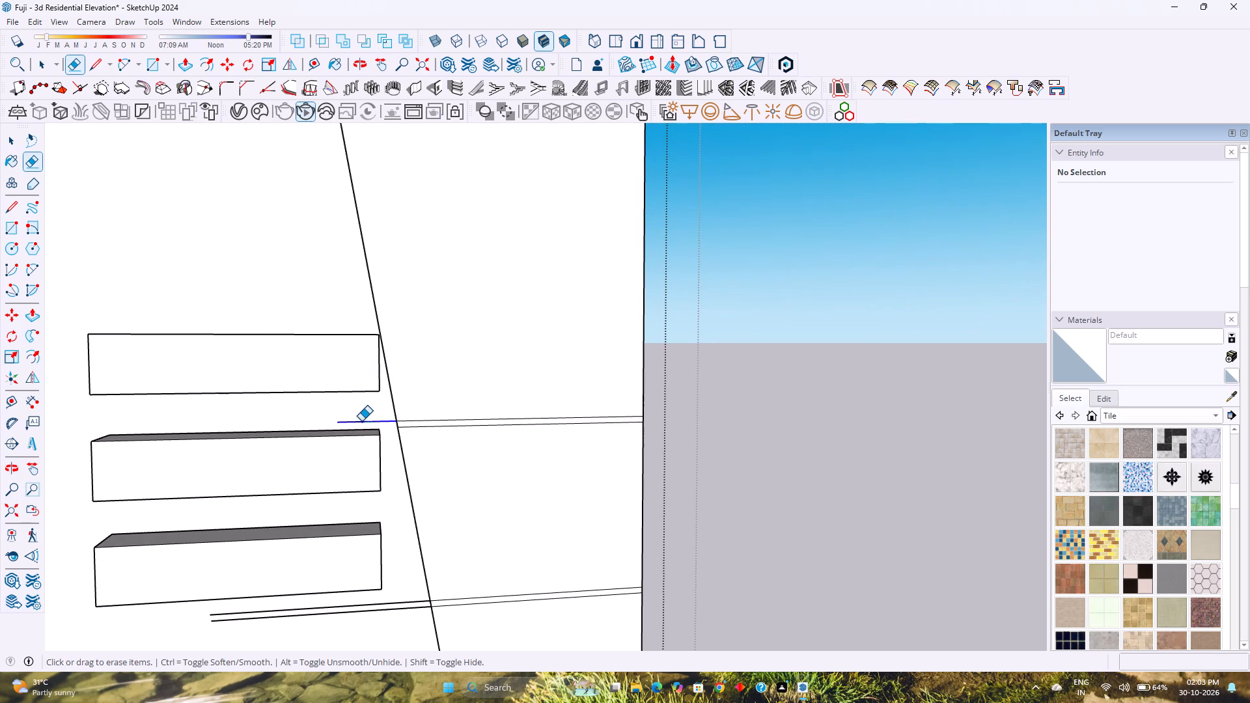
Erase the leftover pieces of the seventh groove inside the recess, just below the lowest projecting bar.
left_click_drag(408, 610, 404, 600)
left_click_drag(401, 603, 376, 605)
left_click_drag(377, 607, 380, 614)
left_click_drag(354, 610, 313, 621)
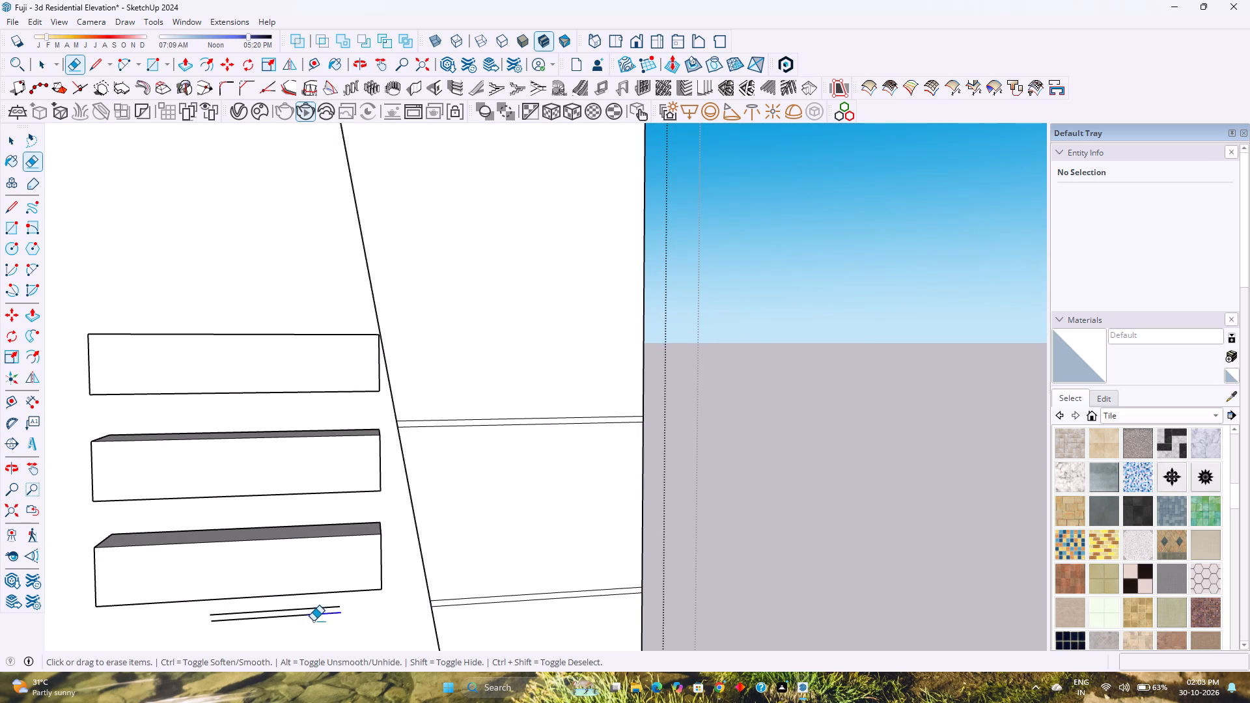
left_click_drag(313, 621, 238, 616)
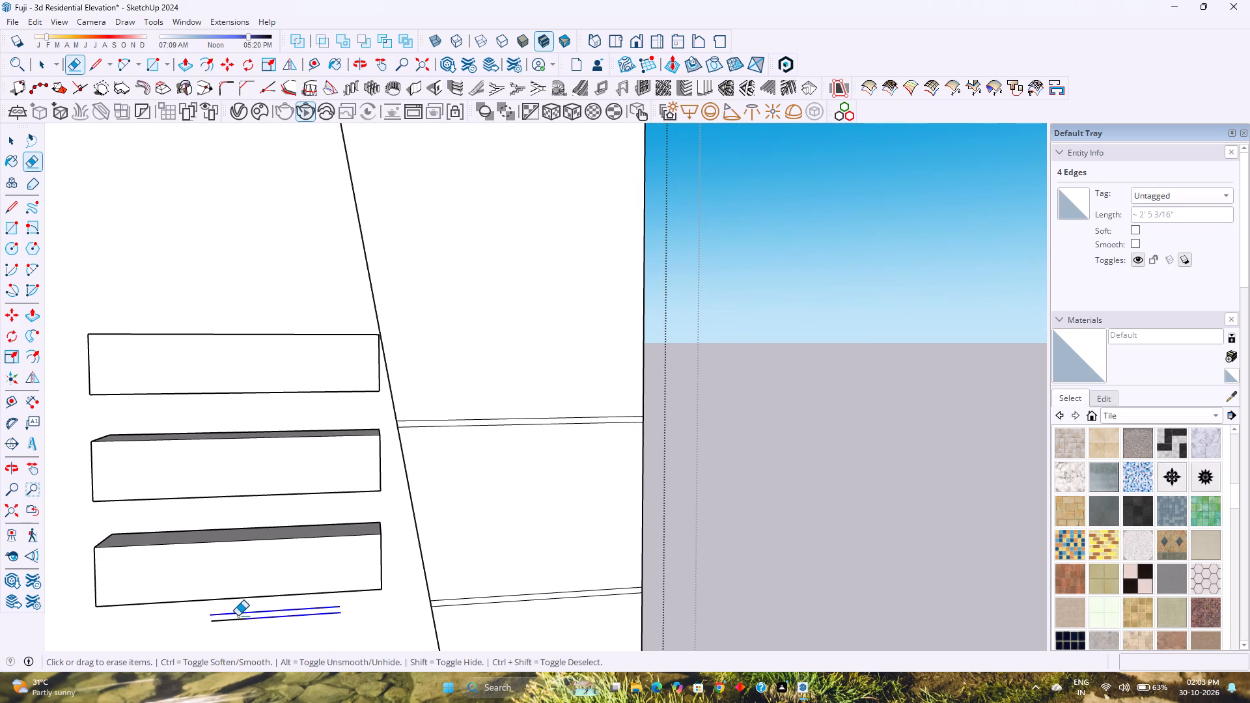
left_click_drag(238, 616, 238, 622)
Erase the leftover stubs of the third horizontal groove that cross the slanted edge into the recess.
scroll(277, 587, "down", 20)
middle_click_drag(275, 546, 400, 627, "shift")
scroll(388, 439, "up", 17)
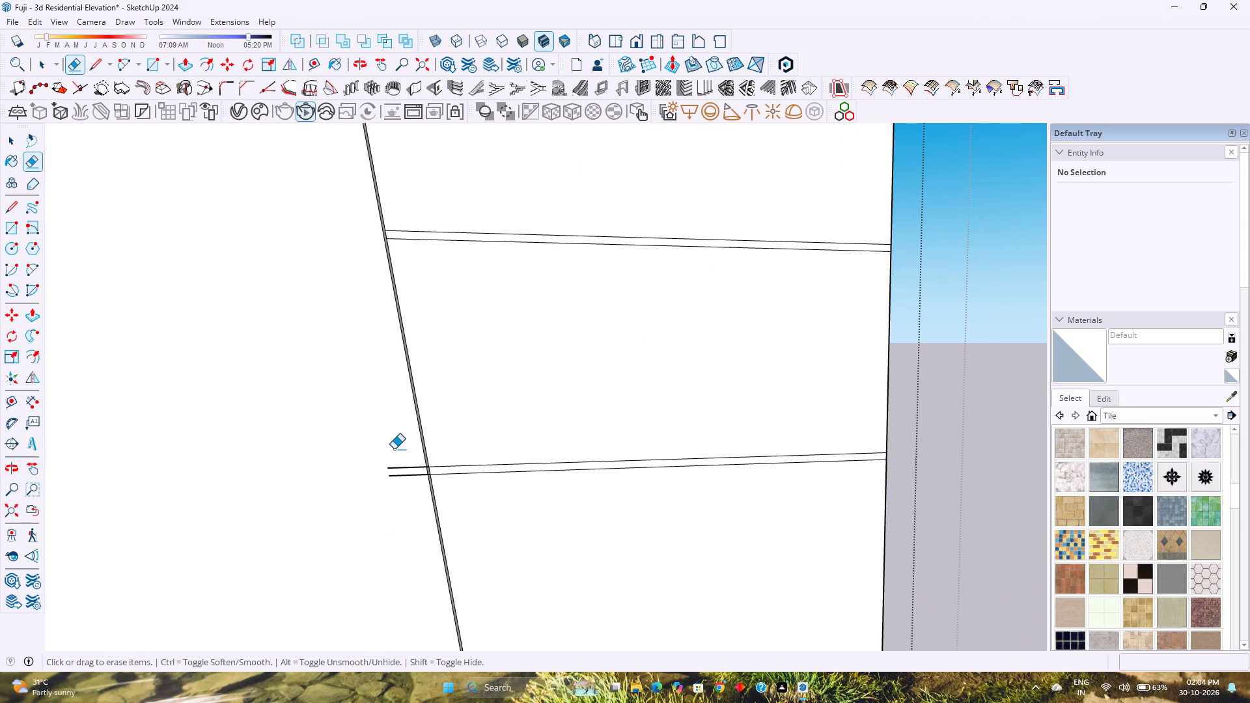
left_click_drag(397, 462, 404, 482)
scroll(402, 475, "down", 13)
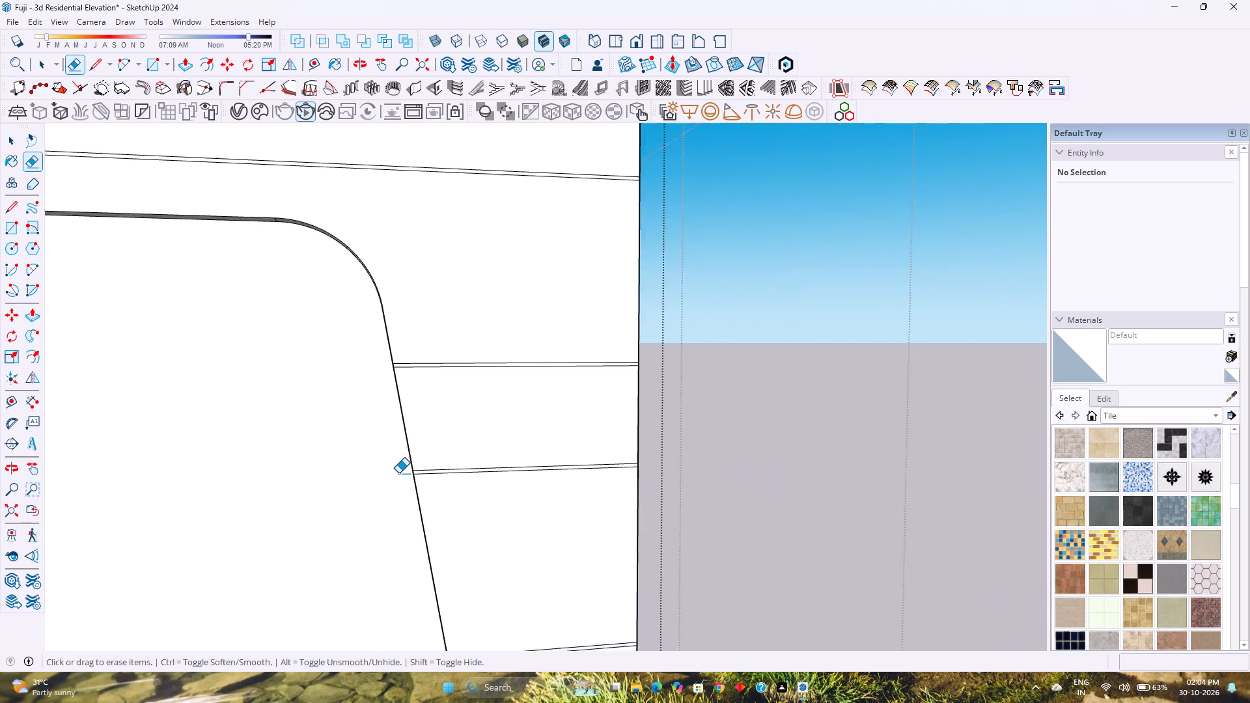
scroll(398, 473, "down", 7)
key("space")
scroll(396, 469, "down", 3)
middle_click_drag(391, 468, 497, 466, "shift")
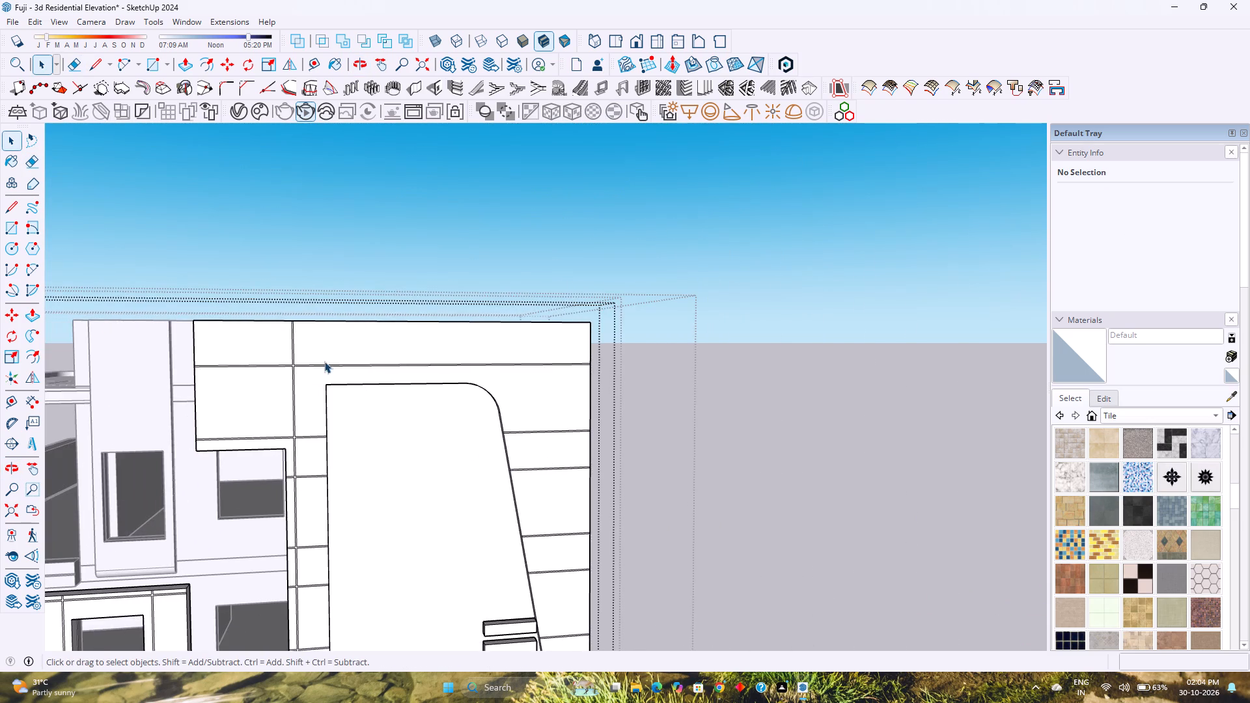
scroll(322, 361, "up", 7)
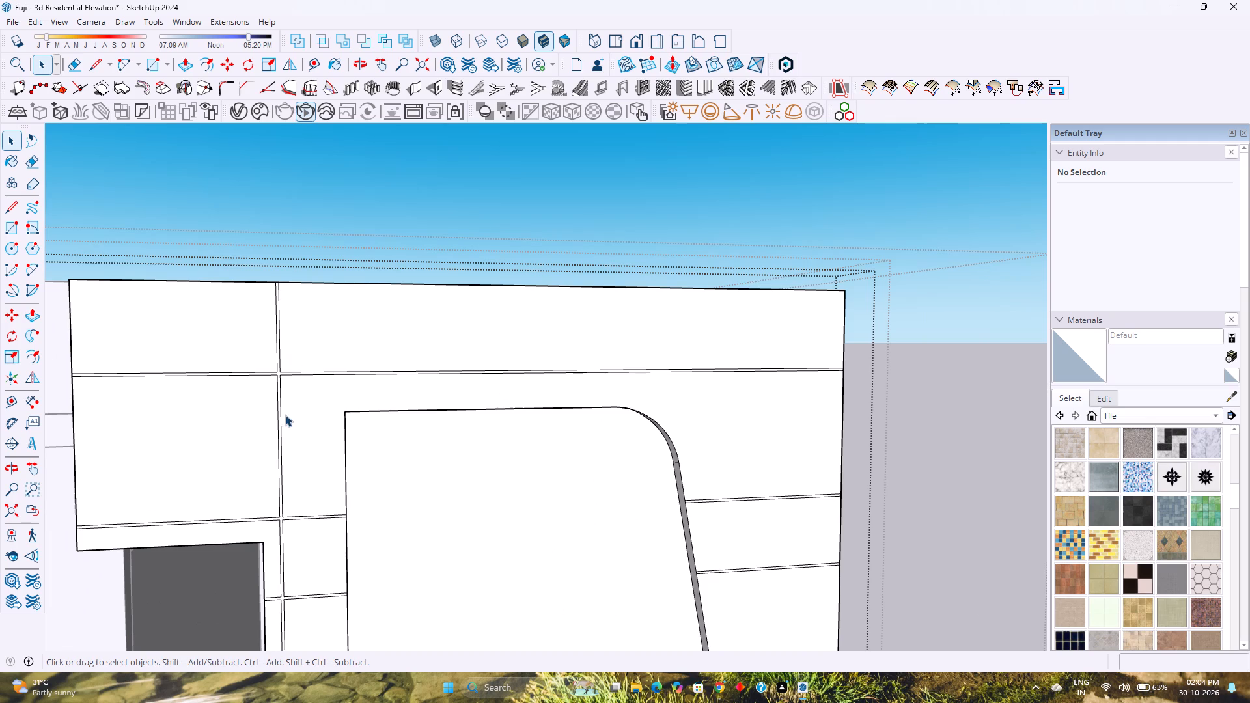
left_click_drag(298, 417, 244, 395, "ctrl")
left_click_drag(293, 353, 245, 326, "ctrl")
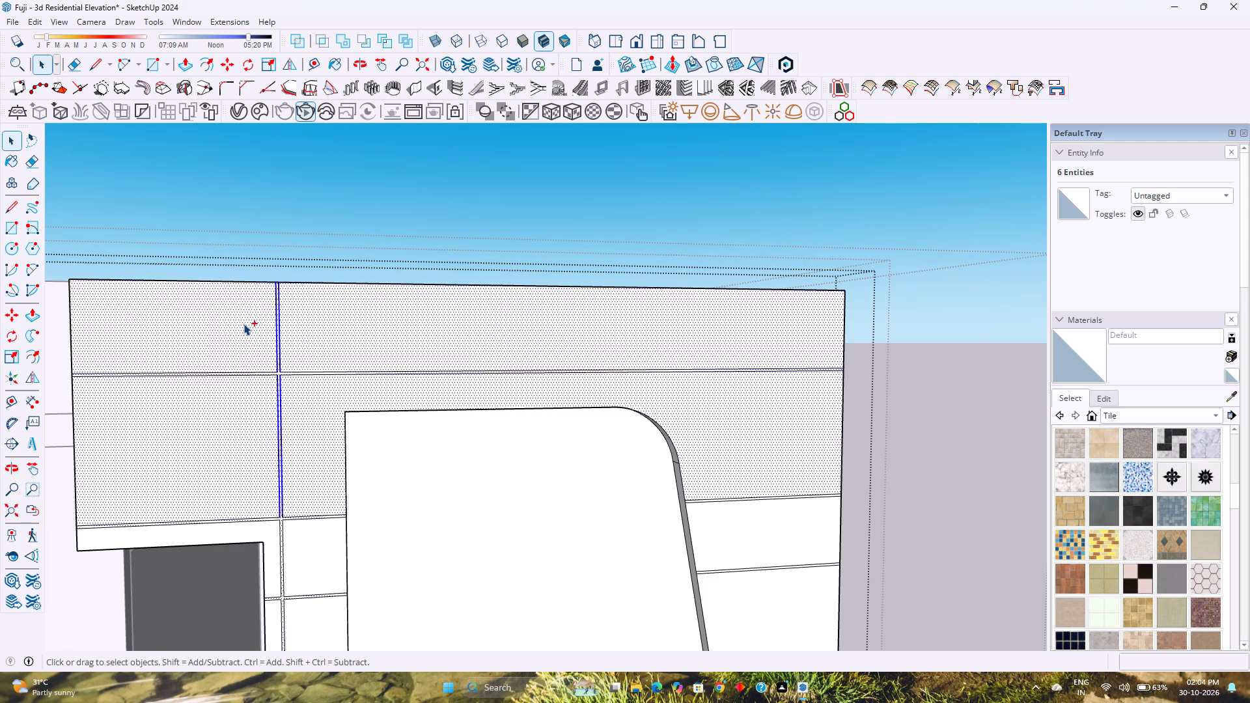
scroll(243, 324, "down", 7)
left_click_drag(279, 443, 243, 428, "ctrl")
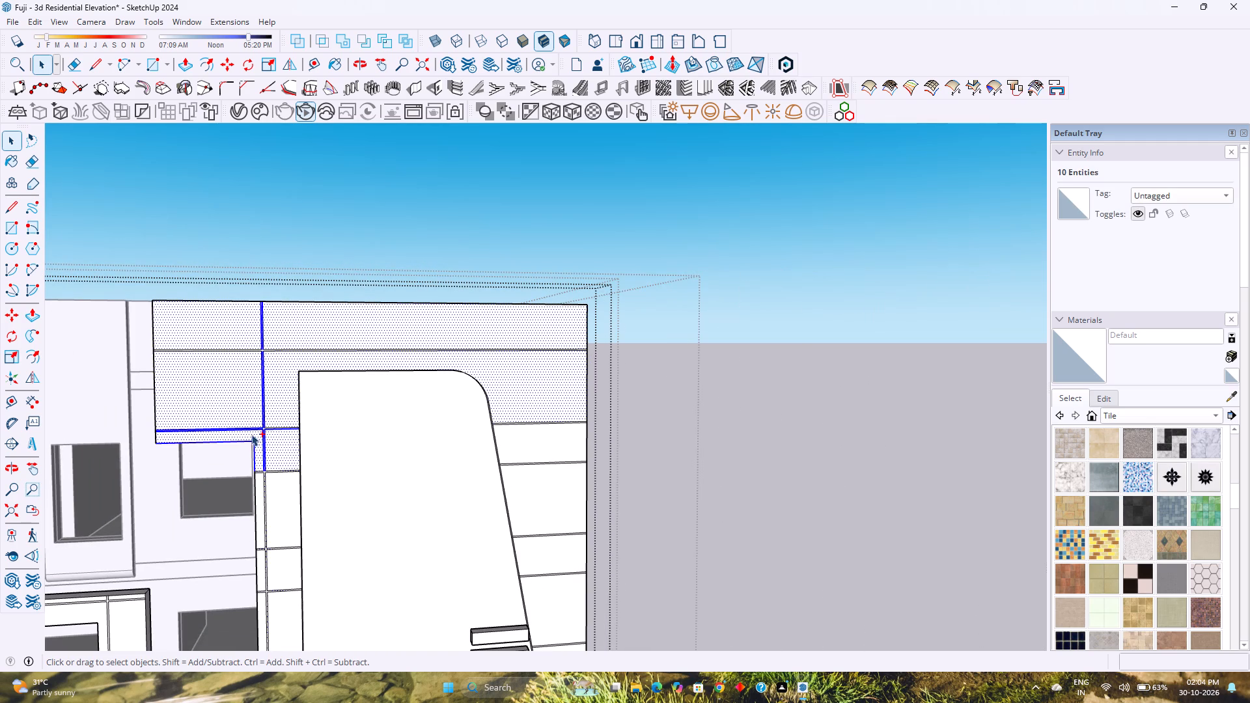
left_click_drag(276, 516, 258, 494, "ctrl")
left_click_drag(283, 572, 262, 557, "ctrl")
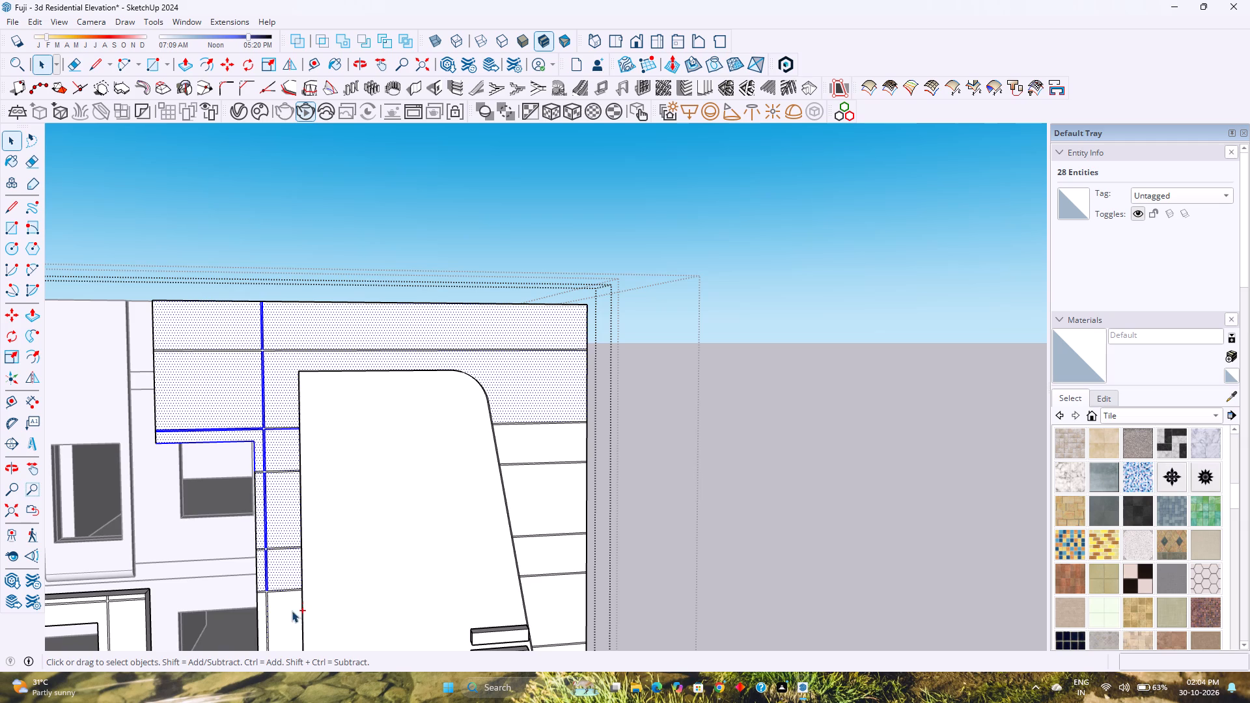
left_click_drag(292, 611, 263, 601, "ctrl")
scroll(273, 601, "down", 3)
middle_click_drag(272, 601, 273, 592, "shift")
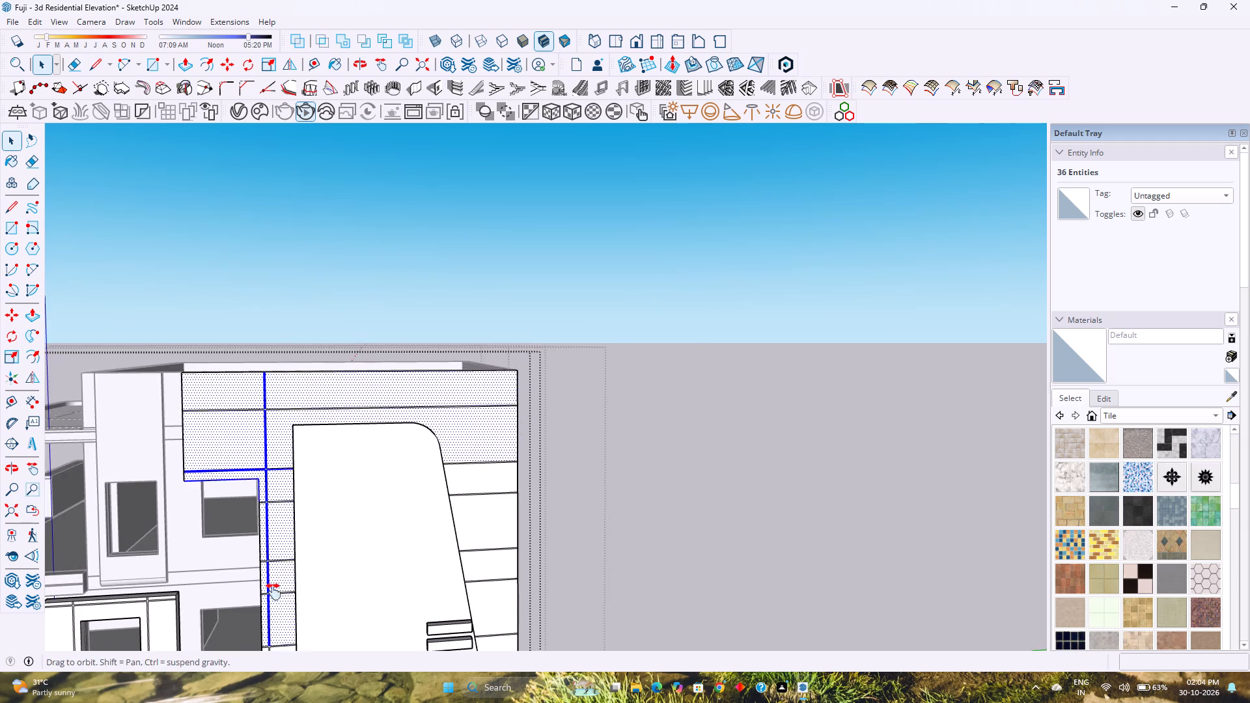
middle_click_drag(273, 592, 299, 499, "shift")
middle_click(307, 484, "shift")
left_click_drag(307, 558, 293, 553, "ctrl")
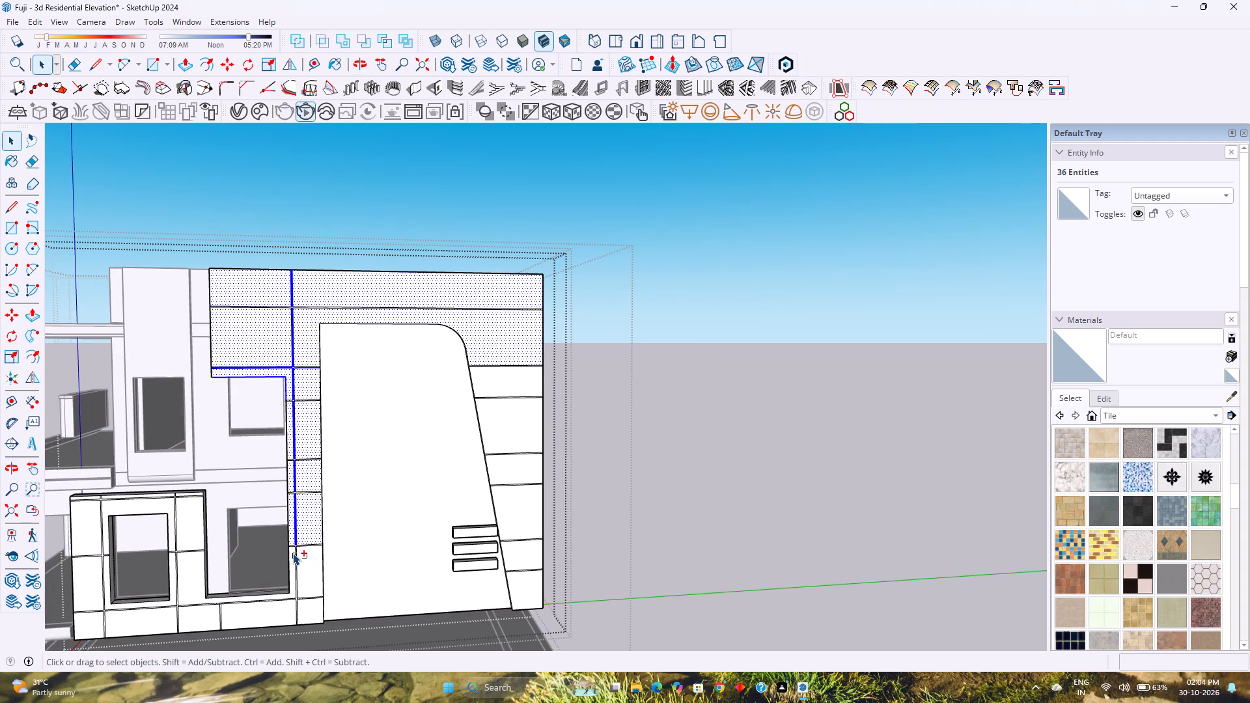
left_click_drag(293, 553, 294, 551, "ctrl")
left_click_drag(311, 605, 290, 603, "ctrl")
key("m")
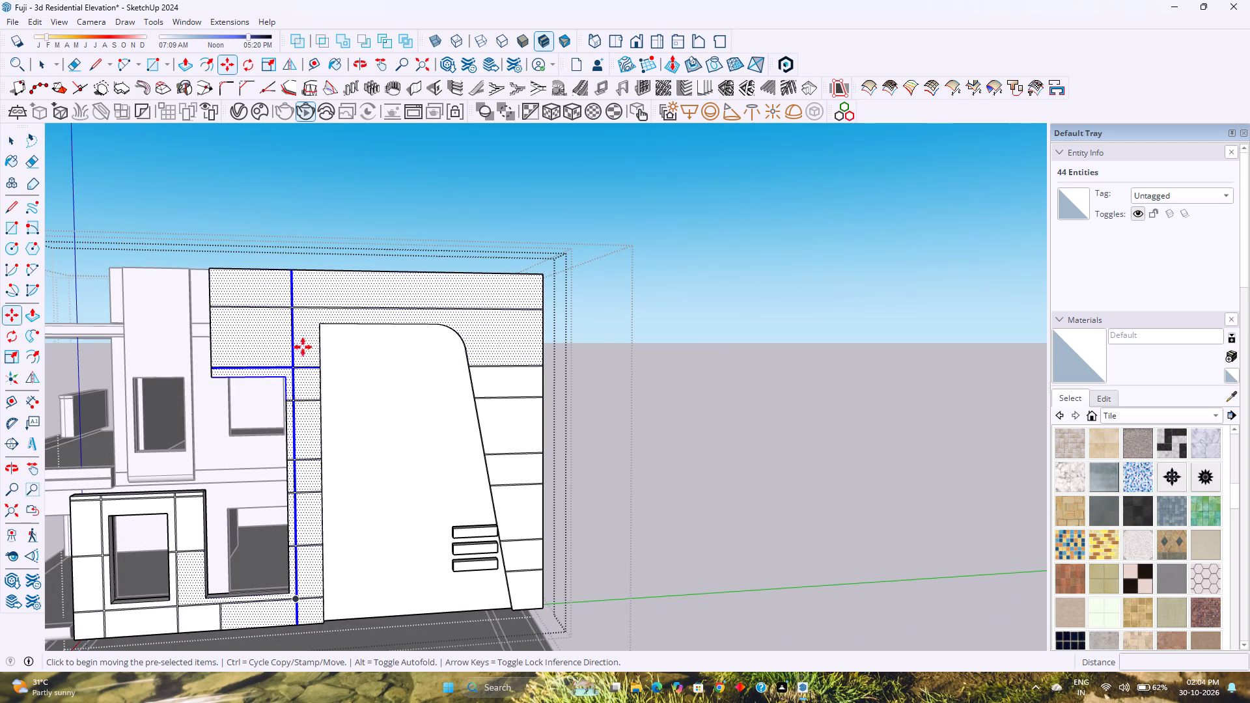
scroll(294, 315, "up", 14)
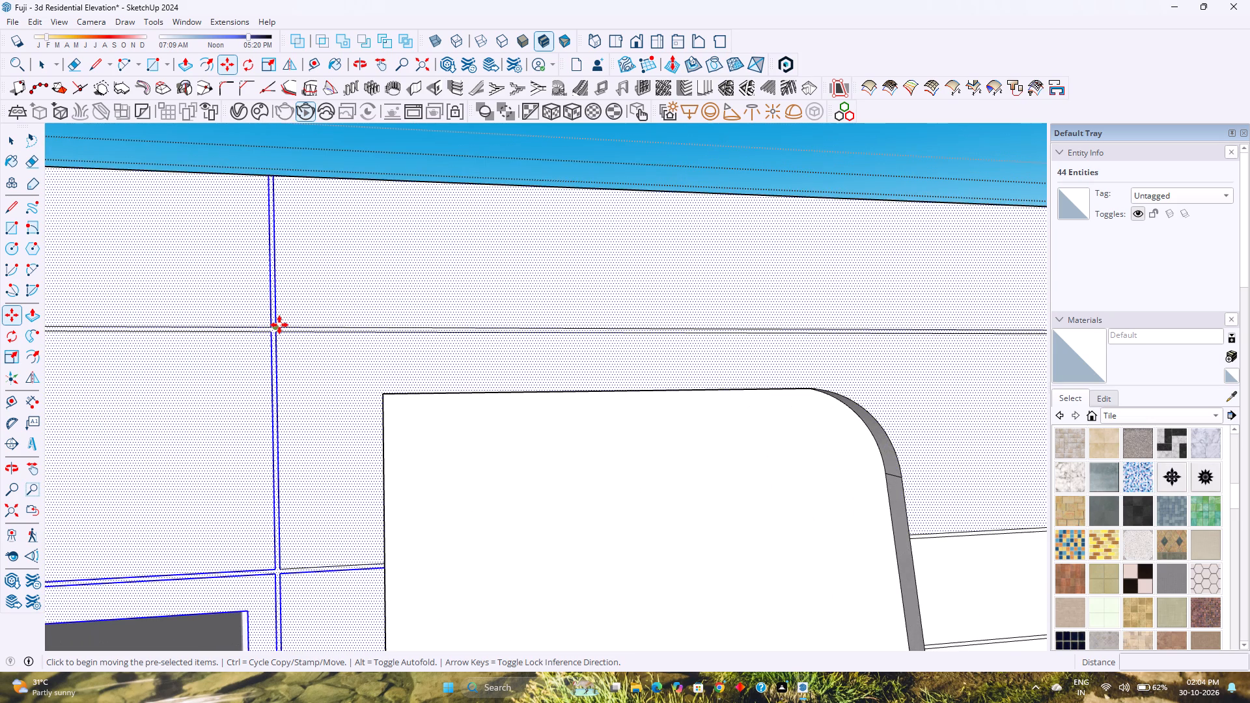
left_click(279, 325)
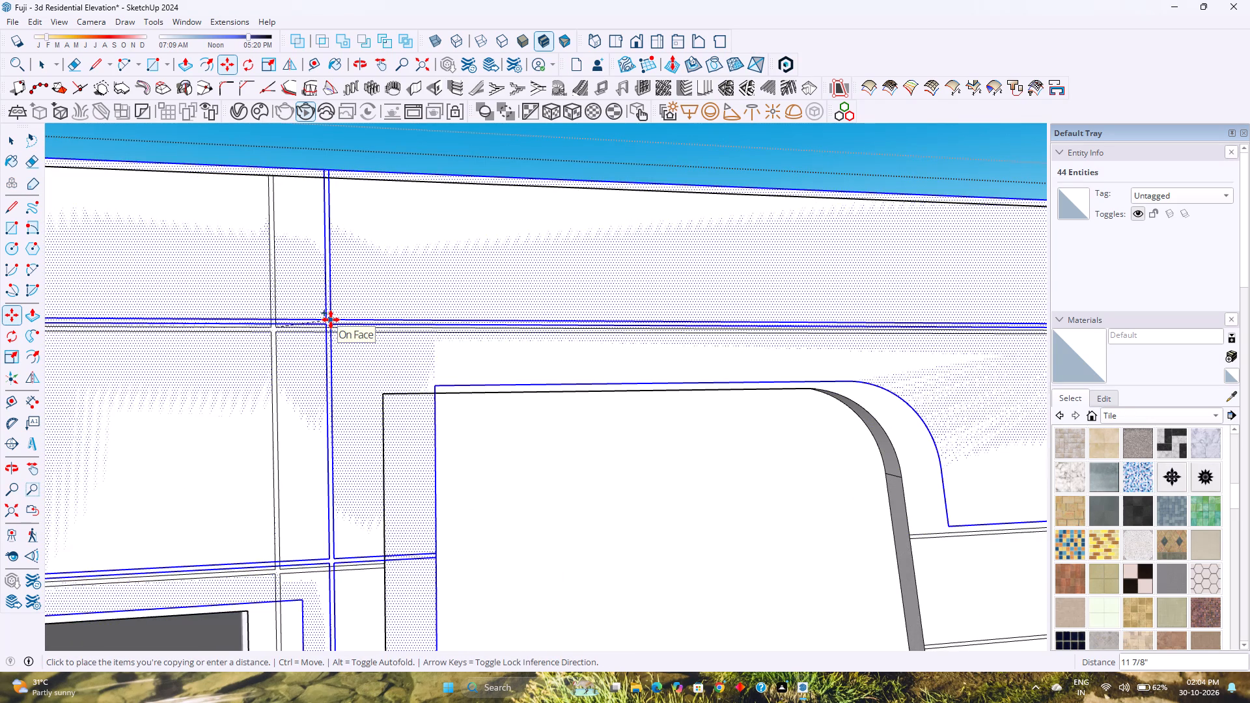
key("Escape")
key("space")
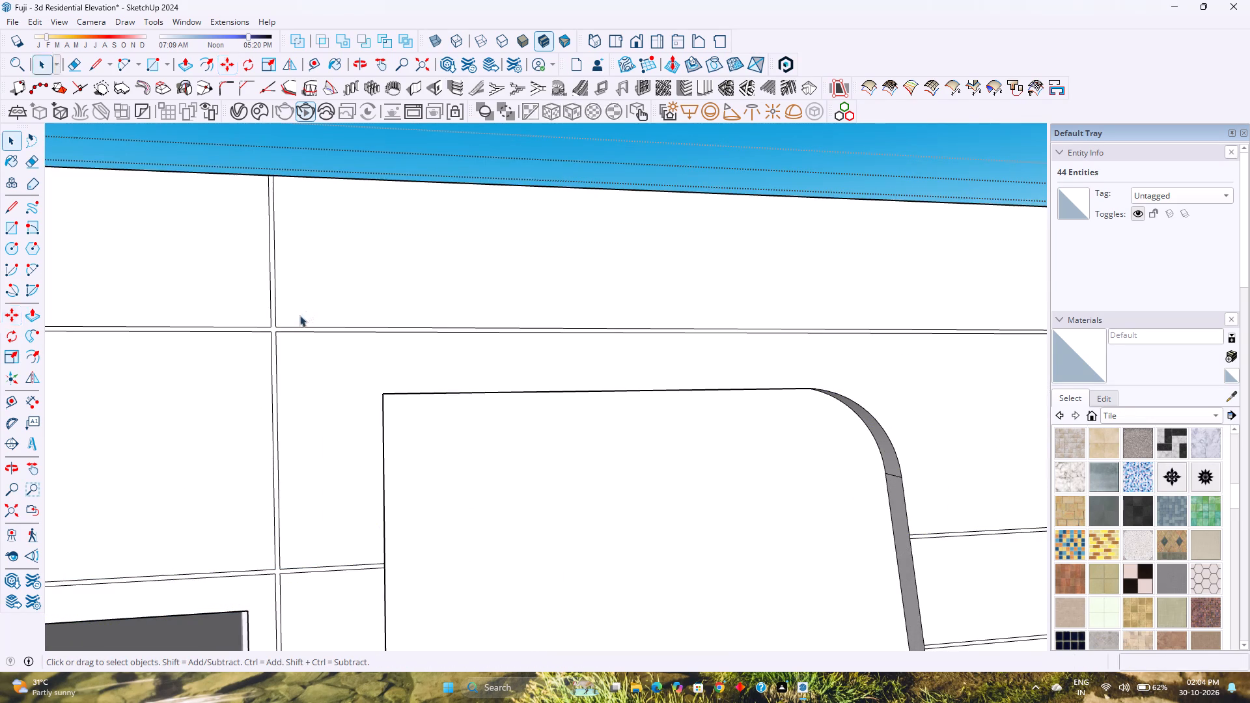
Copy only the edges of the tall panel's full-height vertical groove 4'6" along the green axis, across the curved-top recess.
scroll(285, 311, "up", 2)
scroll(285, 310, "down", 11)
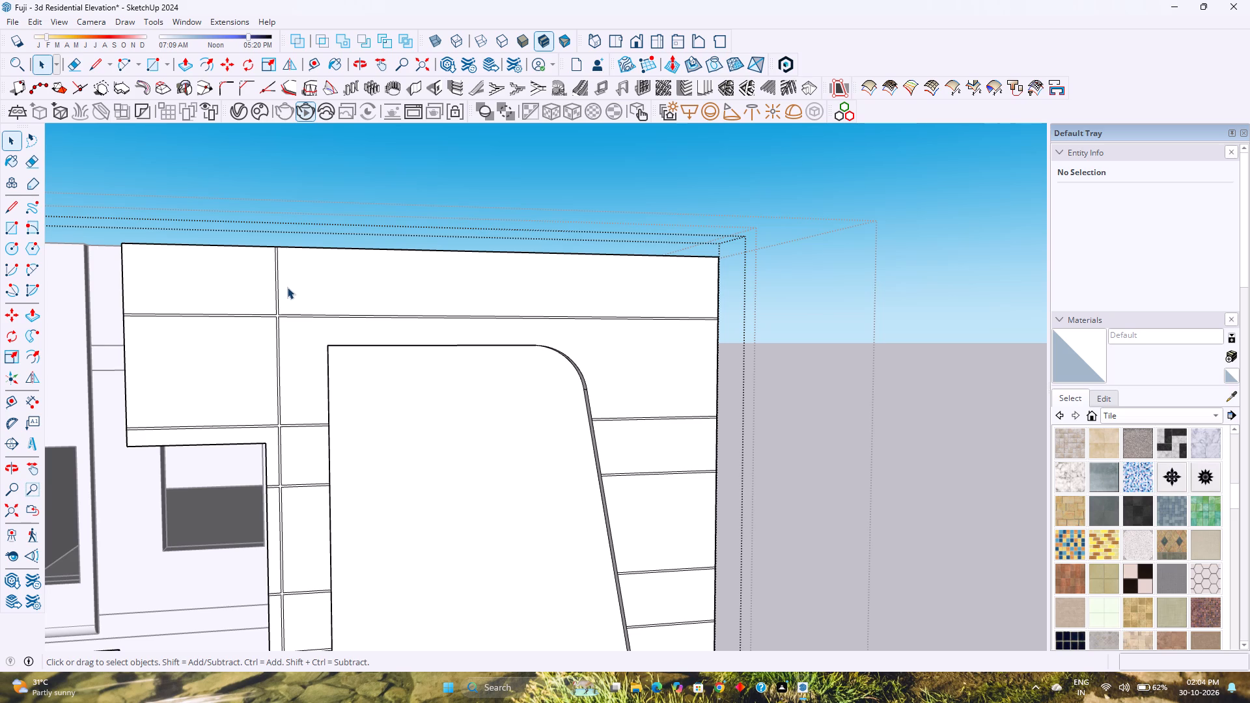
left_click_drag(296, 277, 260, 277)
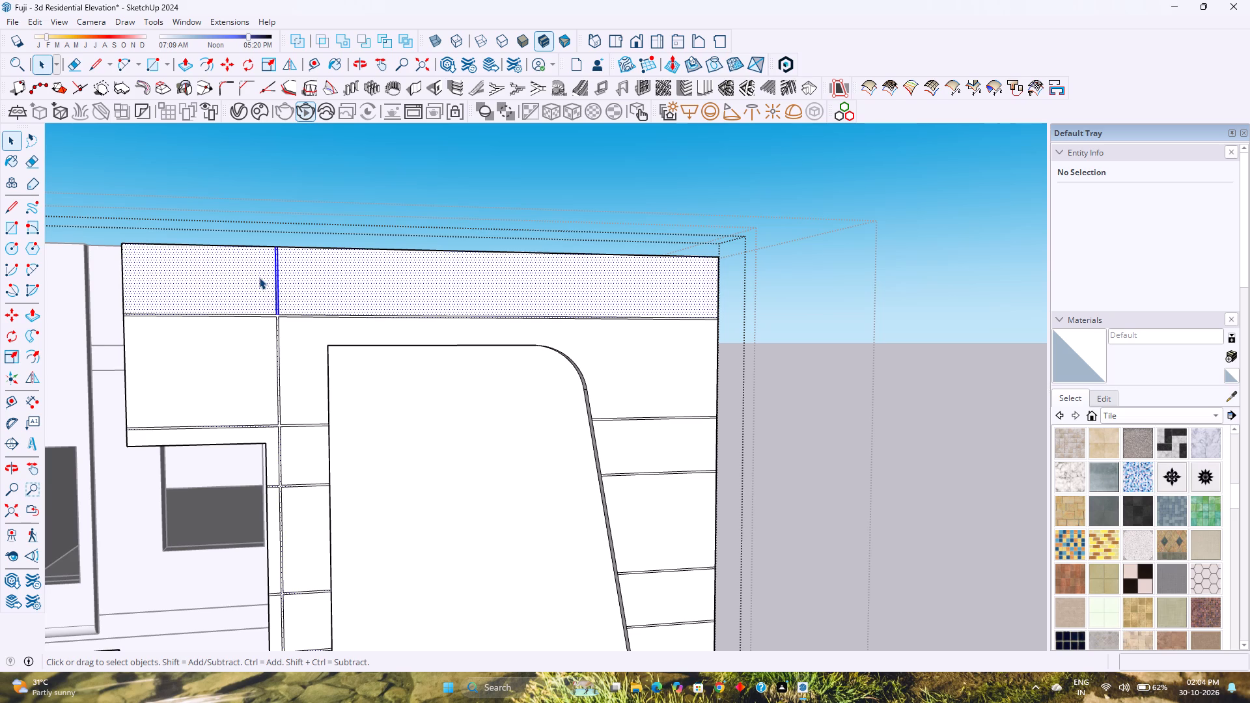
left_click_drag(302, 370, 243, 355)
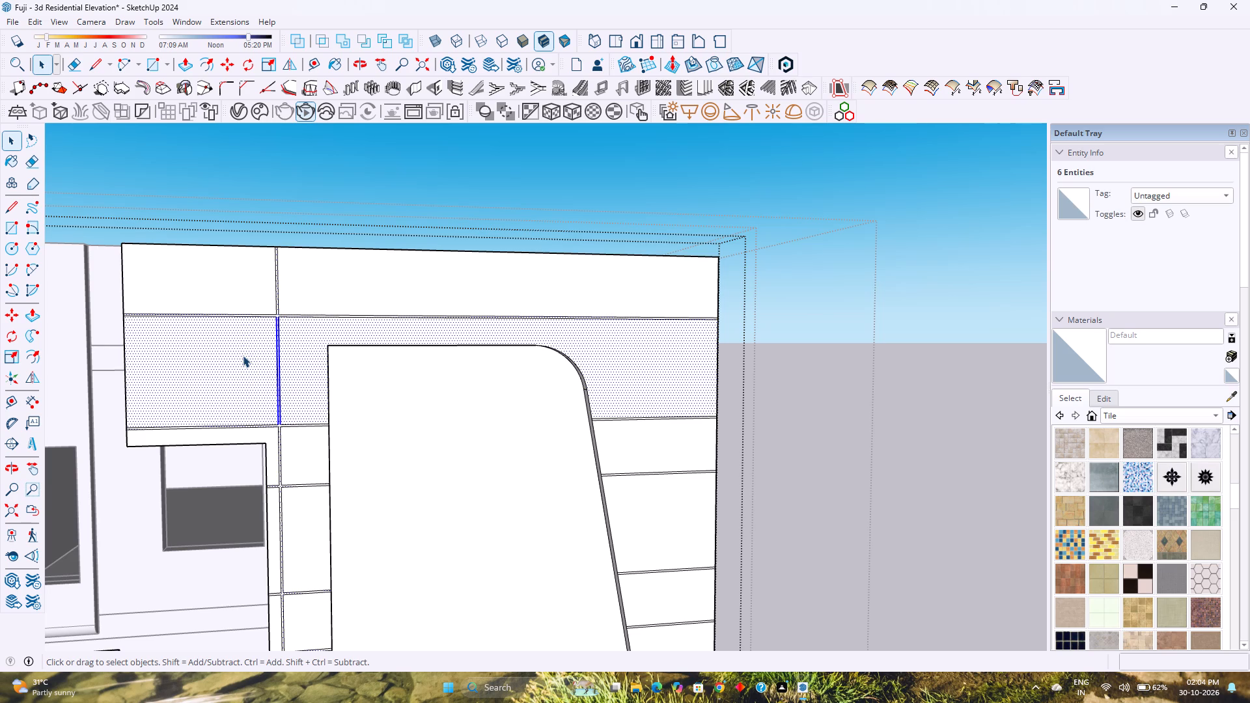
left_click_drag(288, 296, 260, 291, "ctrl")
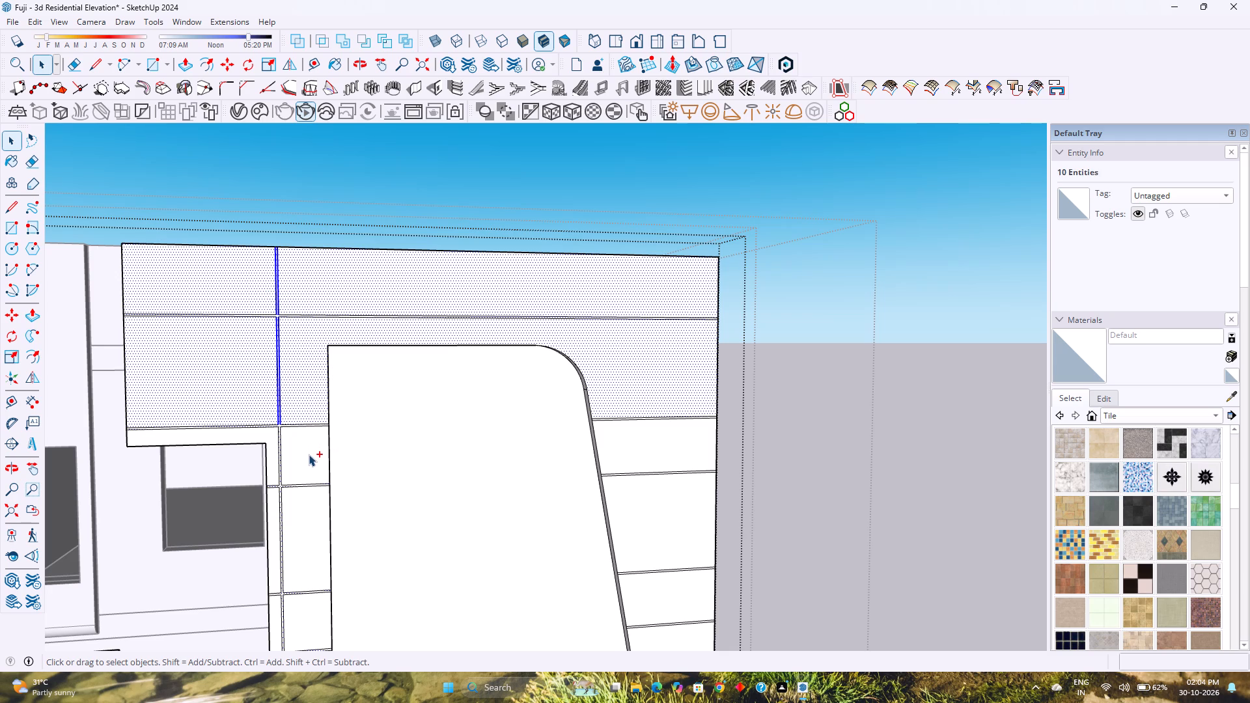
left_click_drag(292, 454, 270, 446, "ctrl")
left_click_drag(314, 554, 270, 519, "ctrl")
scroll(291, 519, "down", 9)
left_click_drag(292, 573, 285, 570, "ctrl")
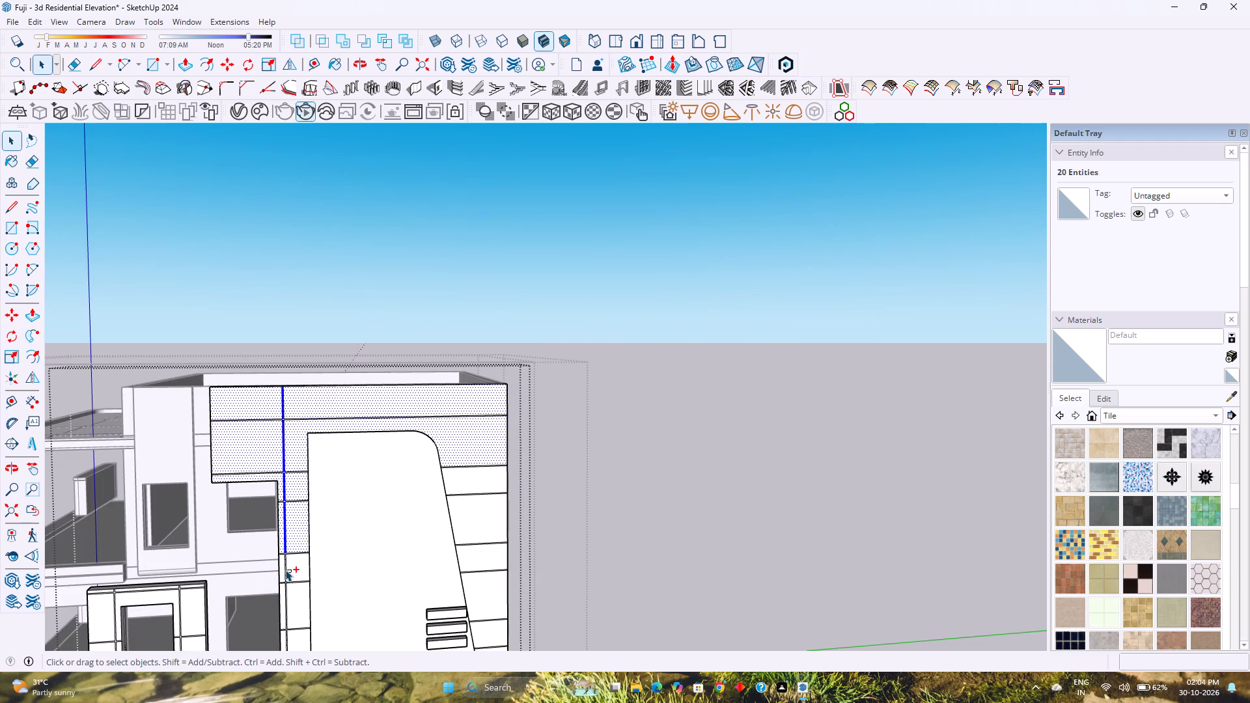
left_click_drag(285, 570, 281, 566, "ctrl")
scroll(297, 607, "down", 3)
middle_click_drag(294, 607, 320, 517, "shift")
middle_click(320, 514, "shift")
scroll(320, 523, "up", 2)
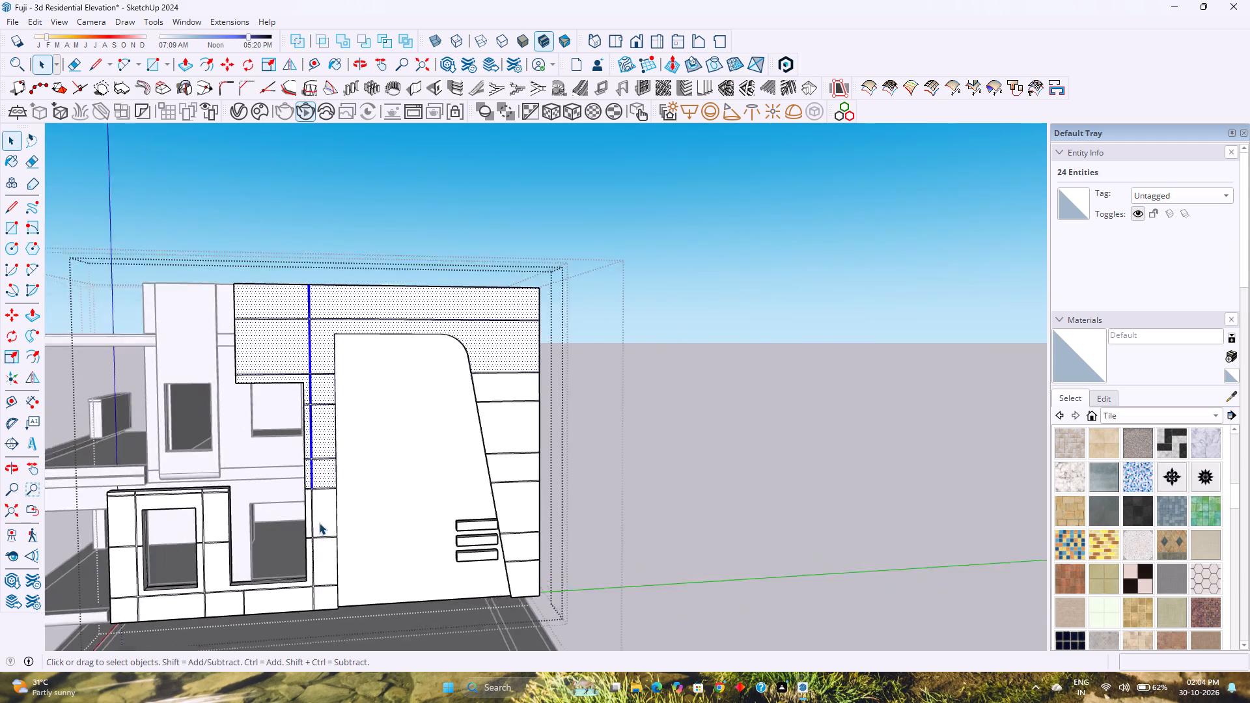
scroll(319, 523, "up", 5)
left_click_drag(320, 519, 303, 492, "ctrl")
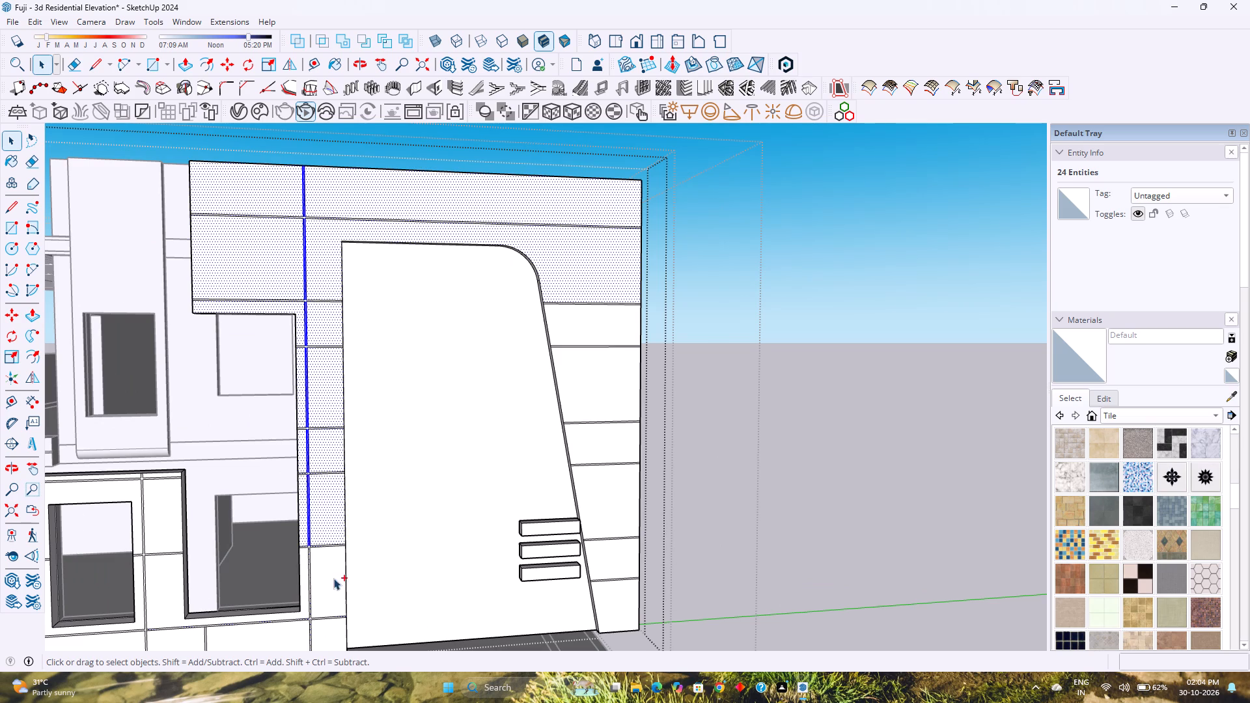
left_click_drag(335, 596, 305, 564, "ctrl")
left_click_drag(314, 637, 306, 634, "ctrl")
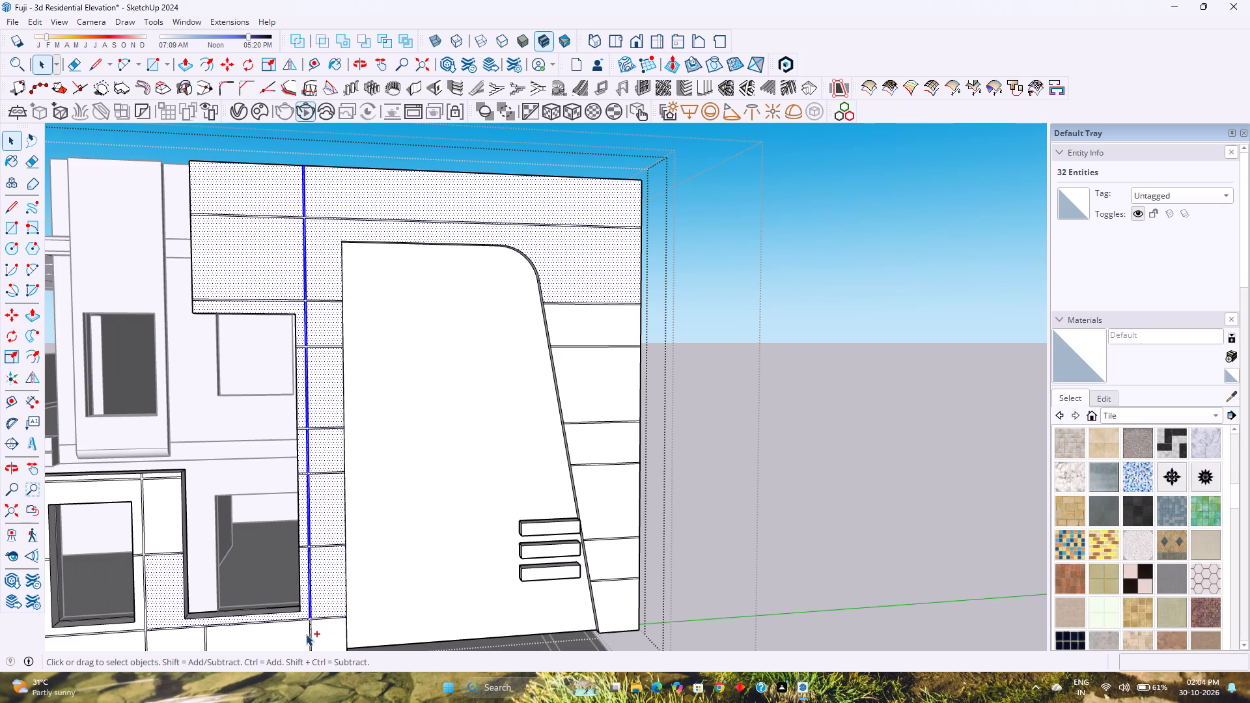
left_click_drag(306, 634, 305, 632, "ctrl")
right_click(332, 582)
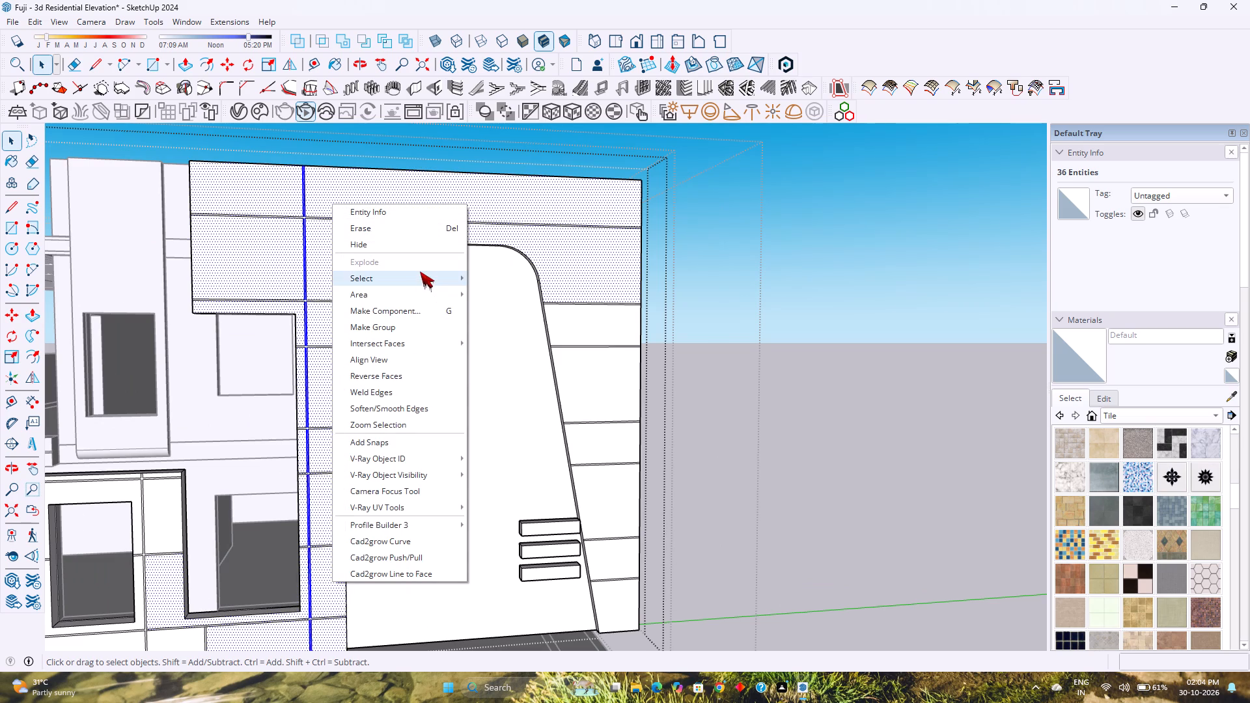
left_click(519, 379)
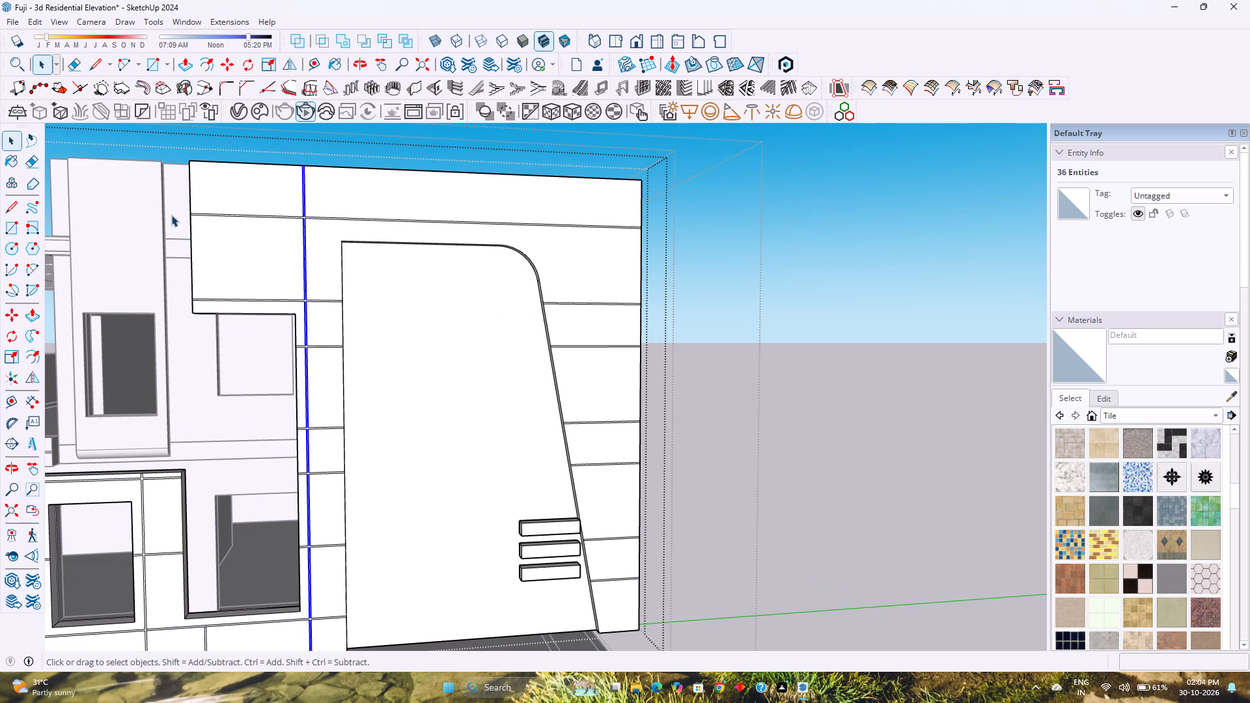
scroll(324, 201, "up", 14)
key("m")
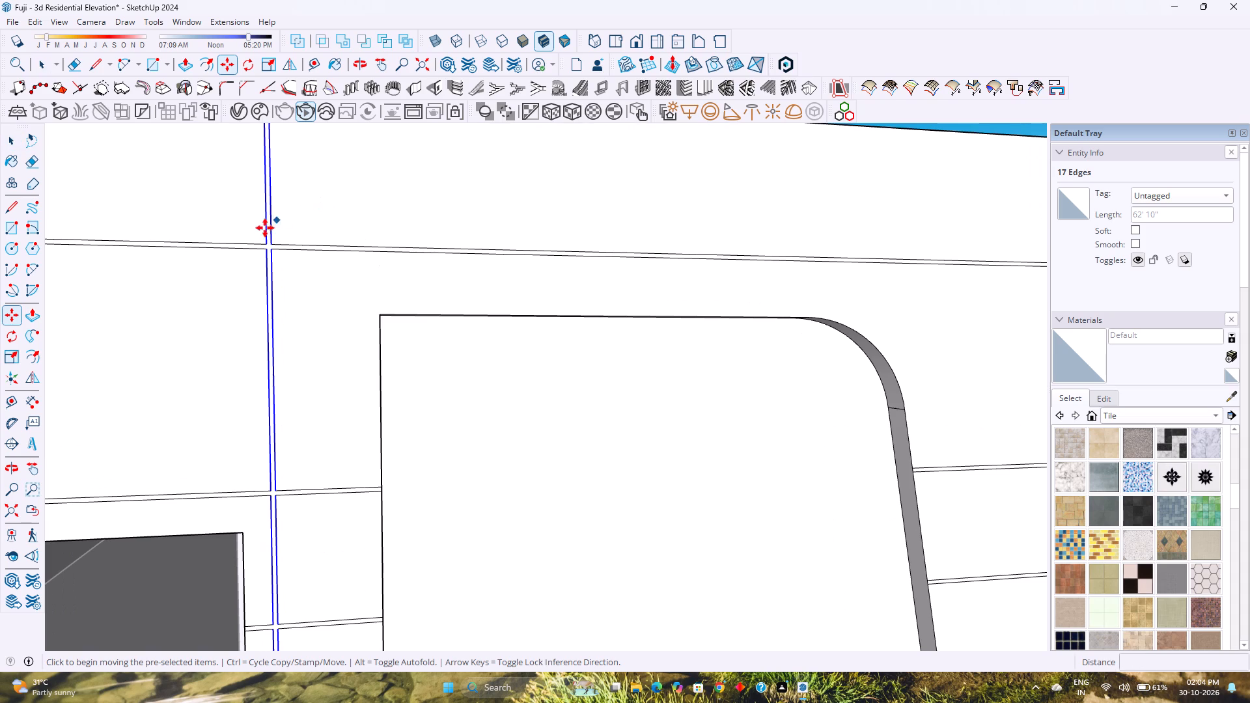
left_click(266, 243)
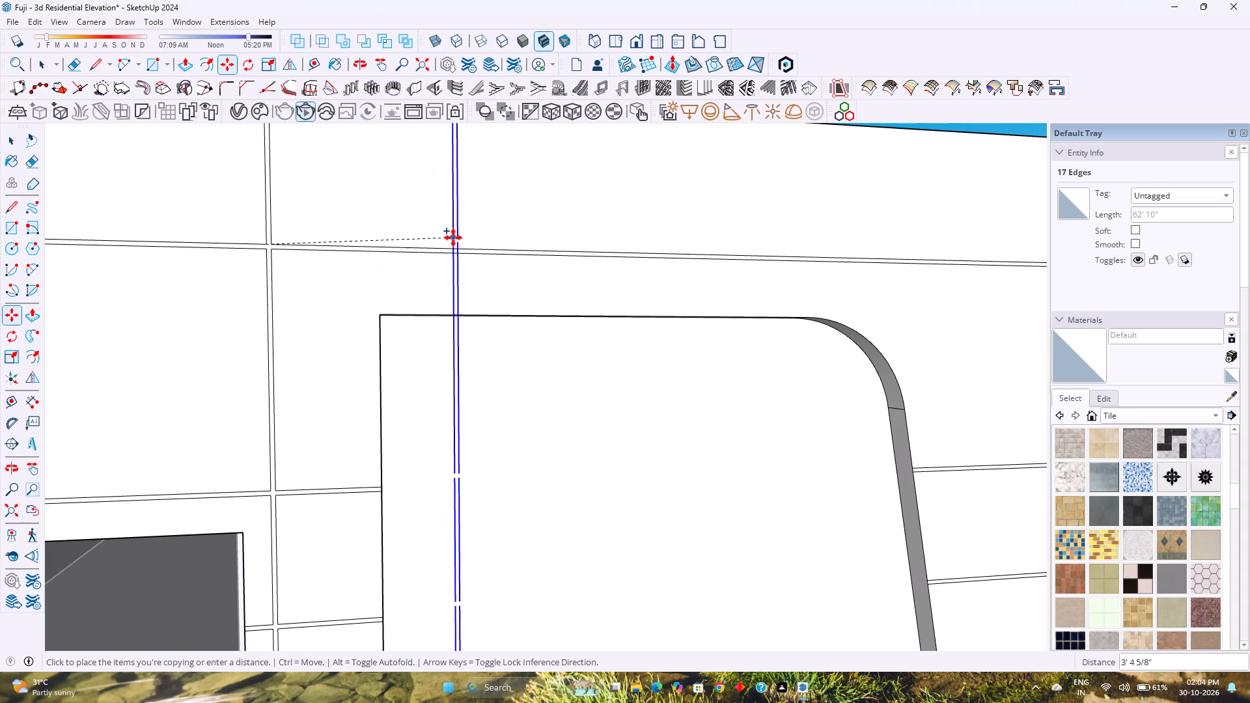
scroll(443, 243, "down", 8)
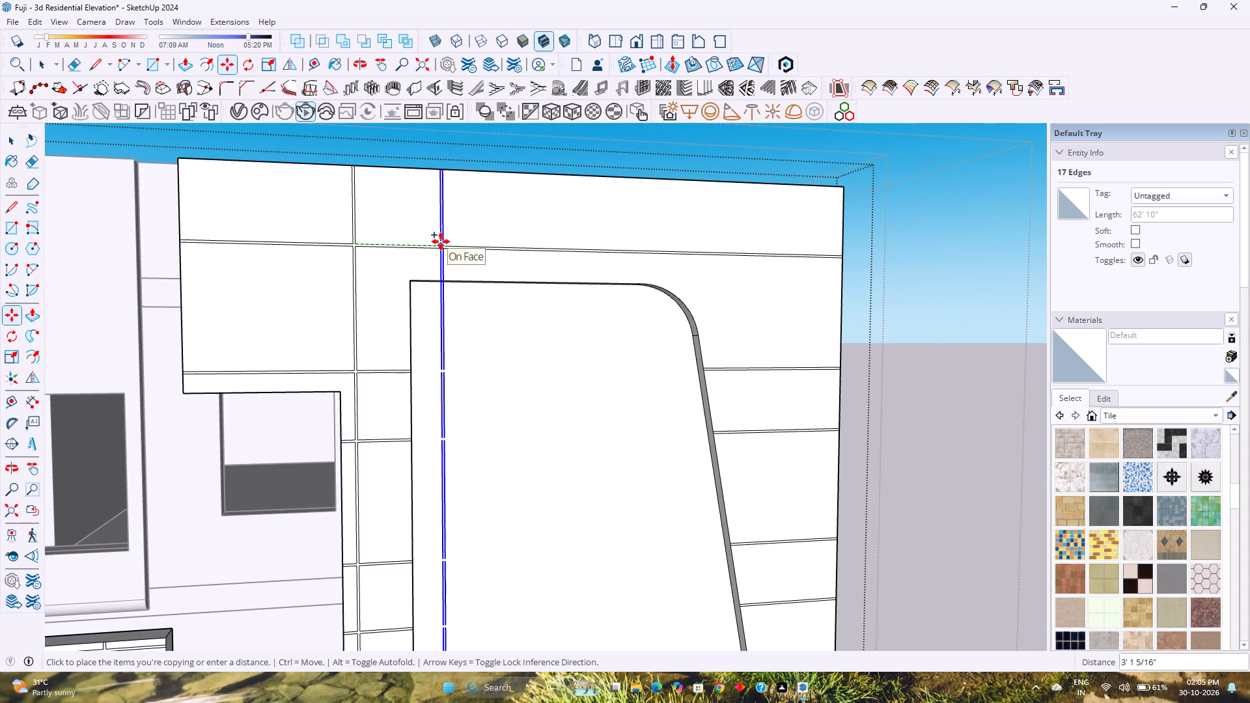
key("Left")
type("4'6\"")
key("Return")
Copy the new vertical groove another 2'6" along the green axis, toward the recess's curved corner.
scroll(441, 241, "down", 5)
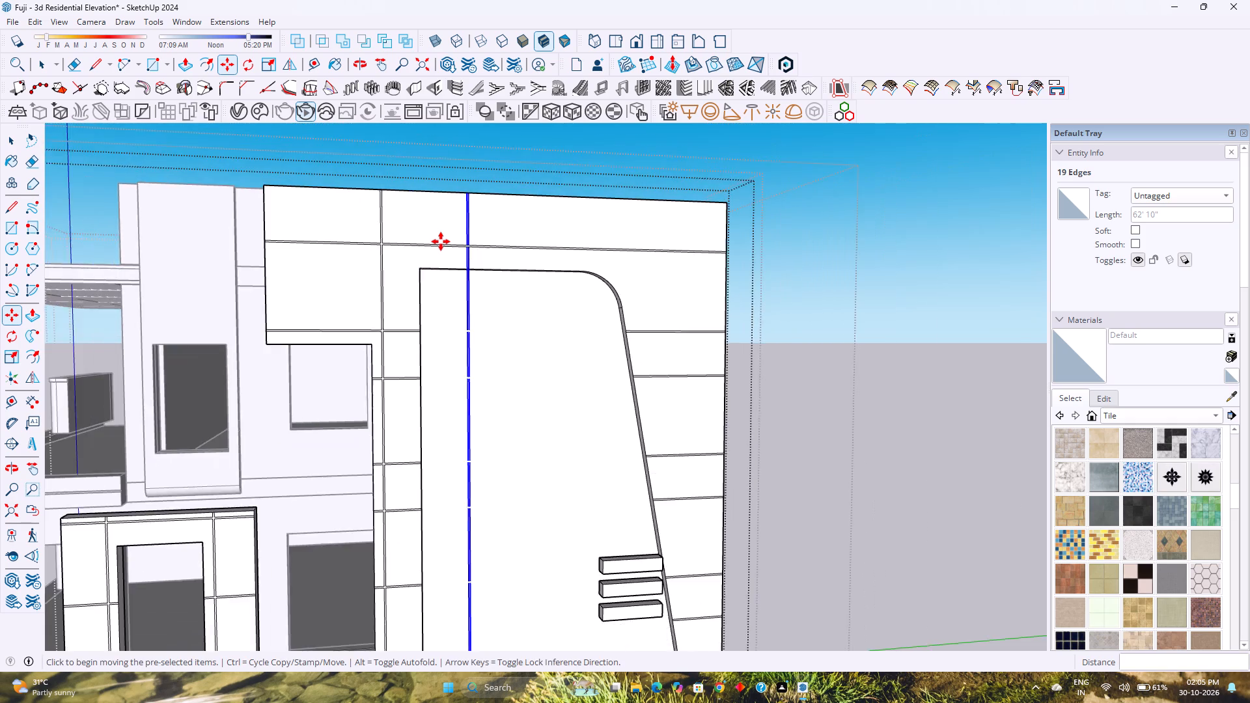
scroll(441, 241, "down", 3)
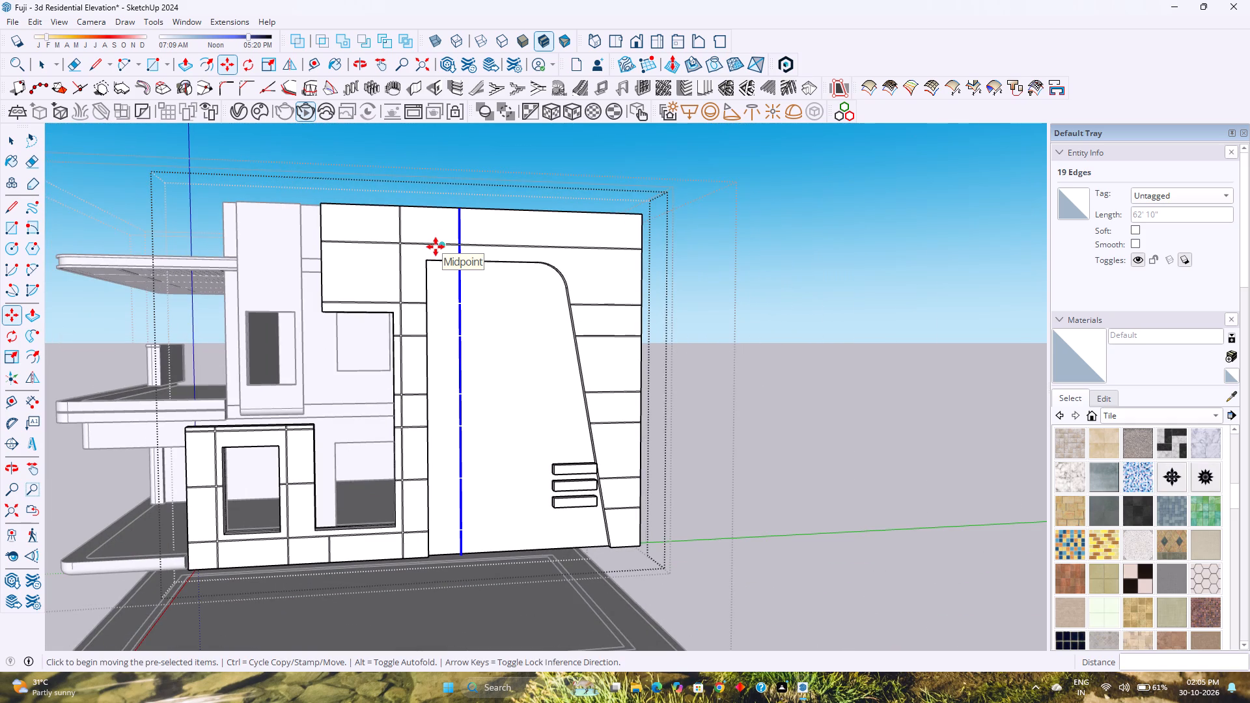
scroll(439, 233, "up", 15)
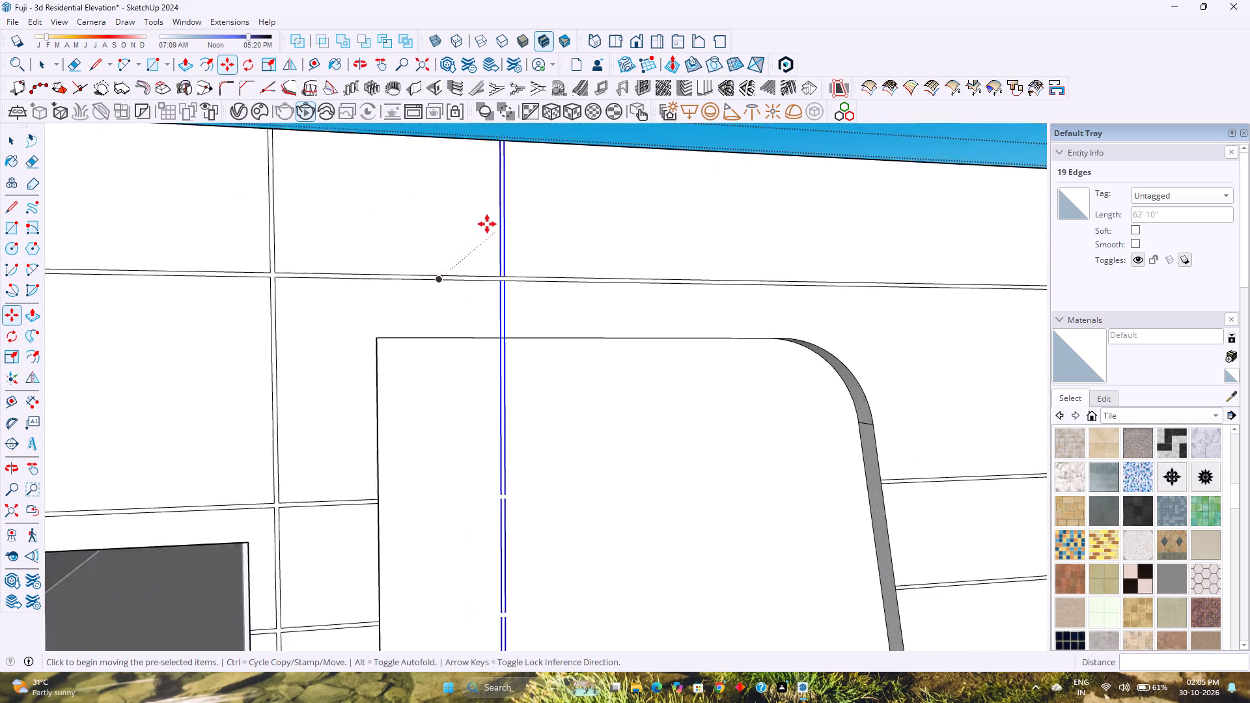
left_click(503, 278)
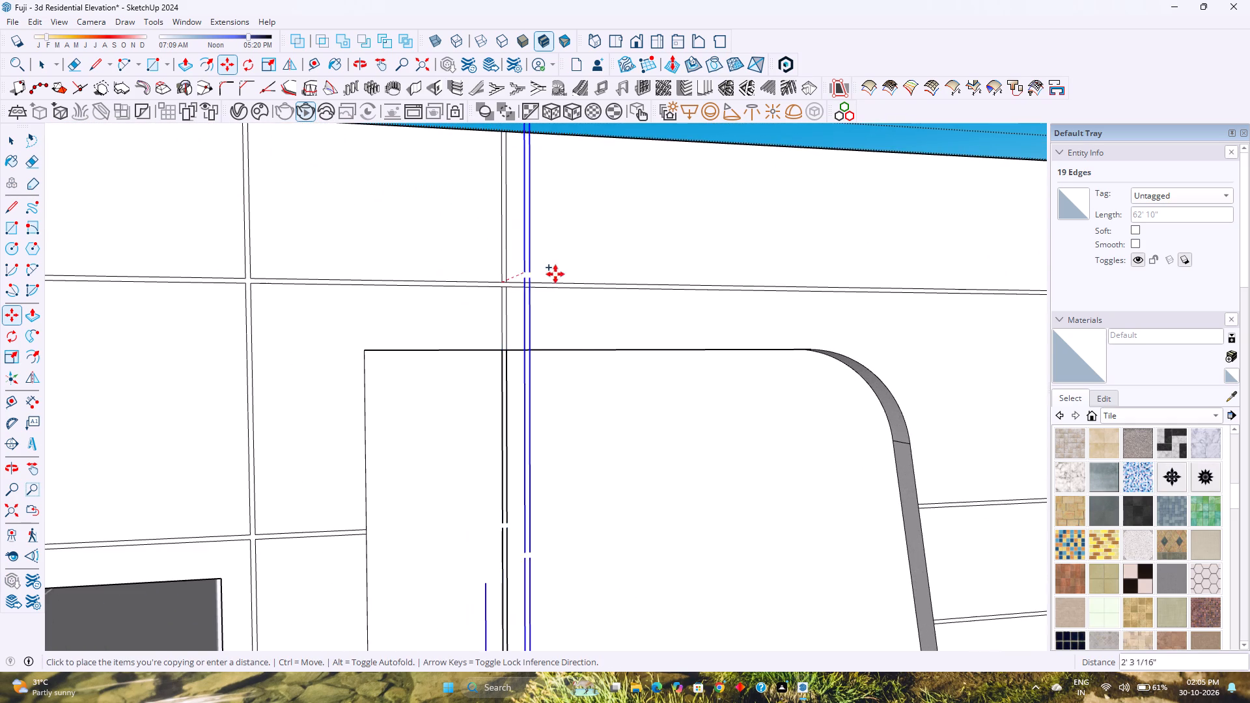
key("Left")
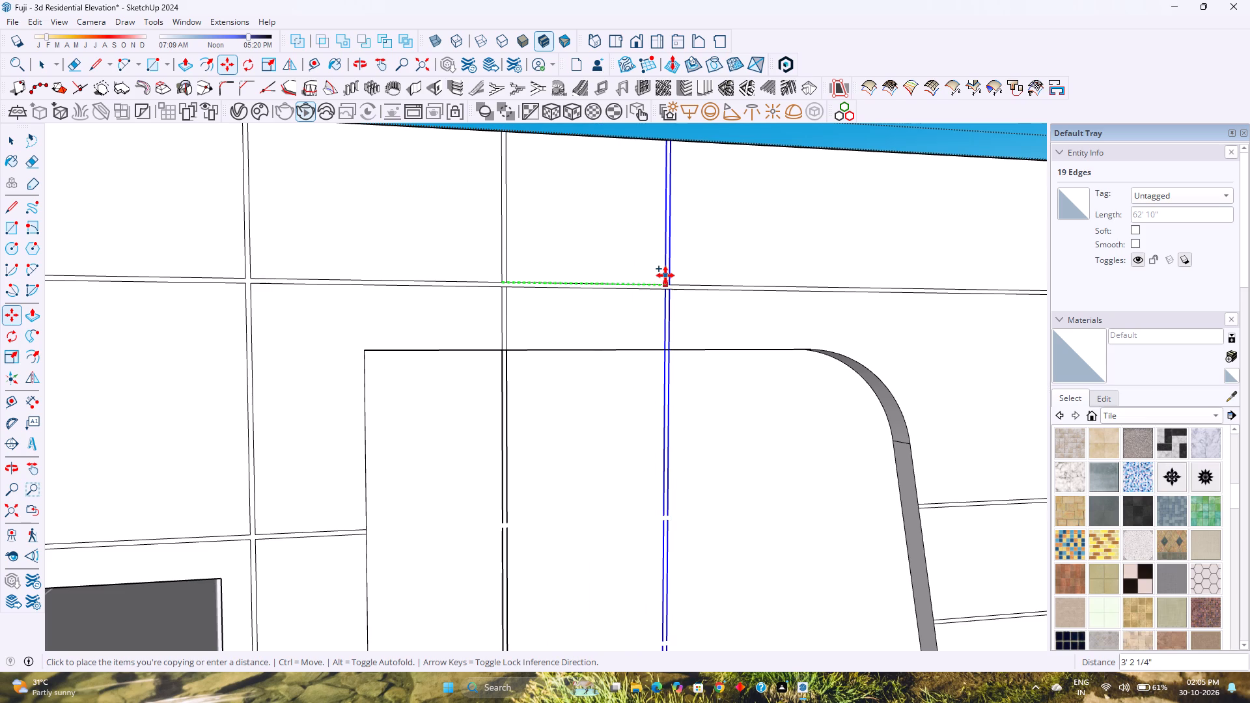
type("2'")
type("6\"")
key("Return")
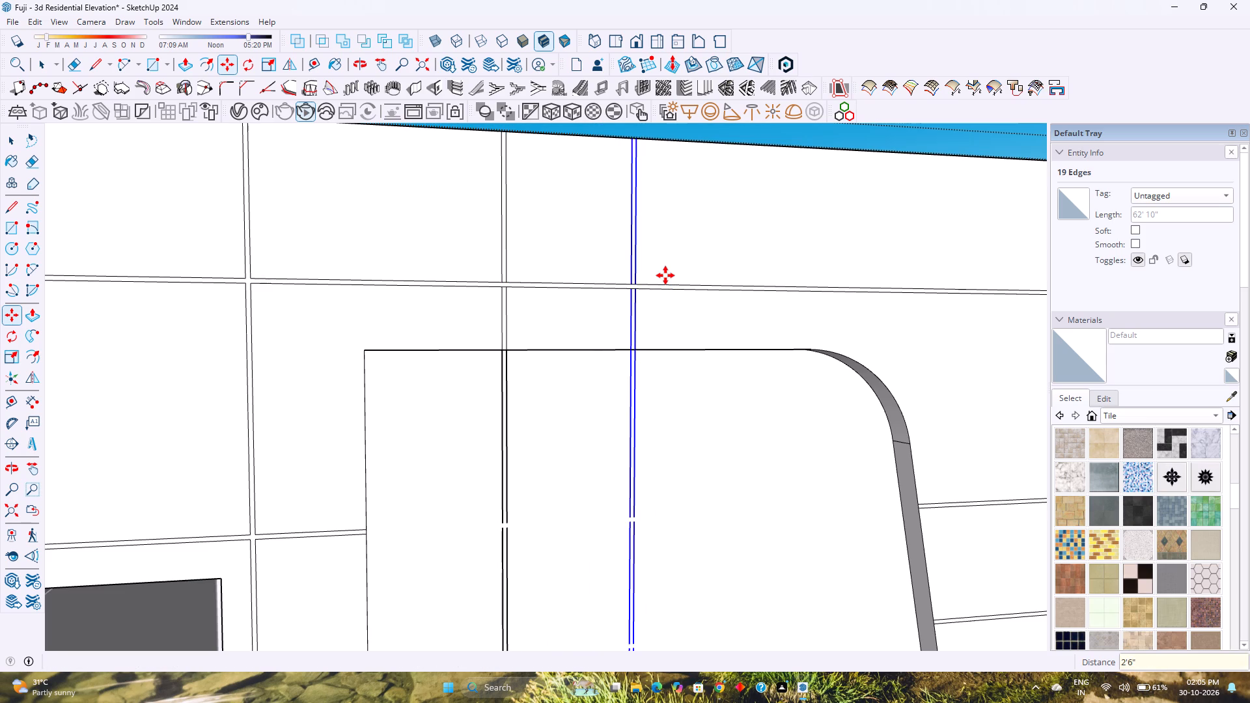
Copy the latest vertical groove 4'6" along the green axis so it meets the recess's curved corner.
scroll(670, 273, "down", 6)
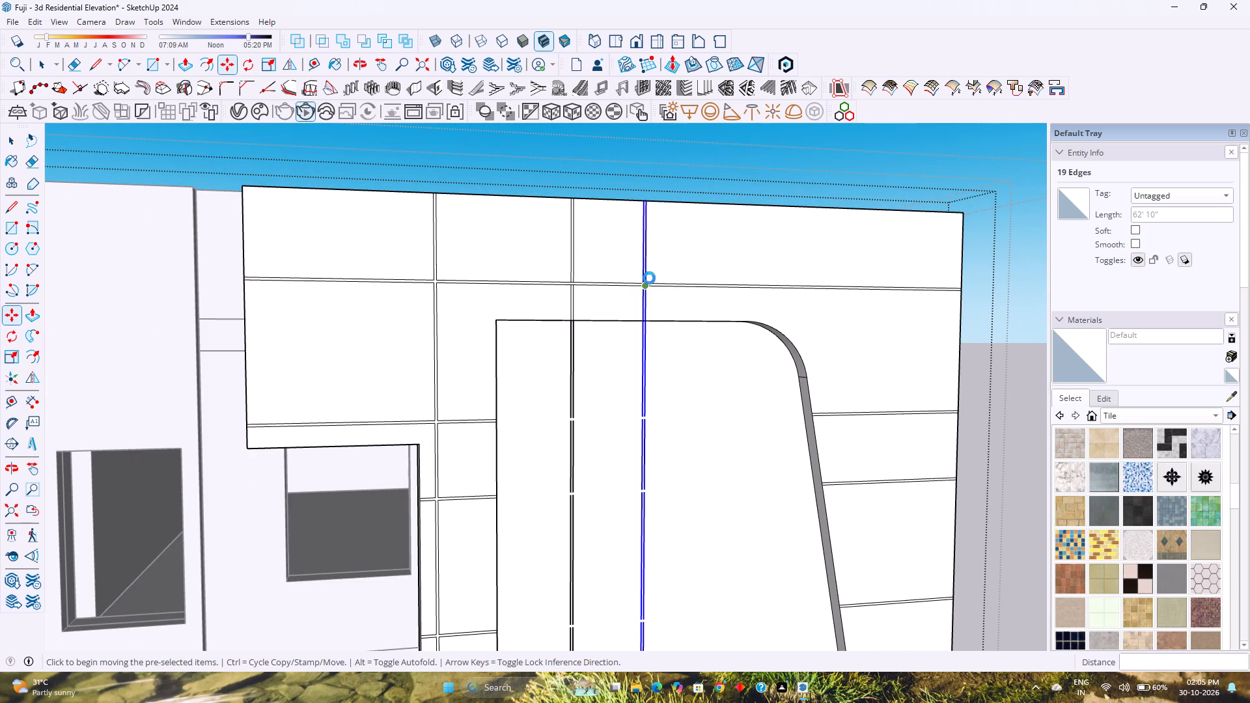
left_click(648, 284)
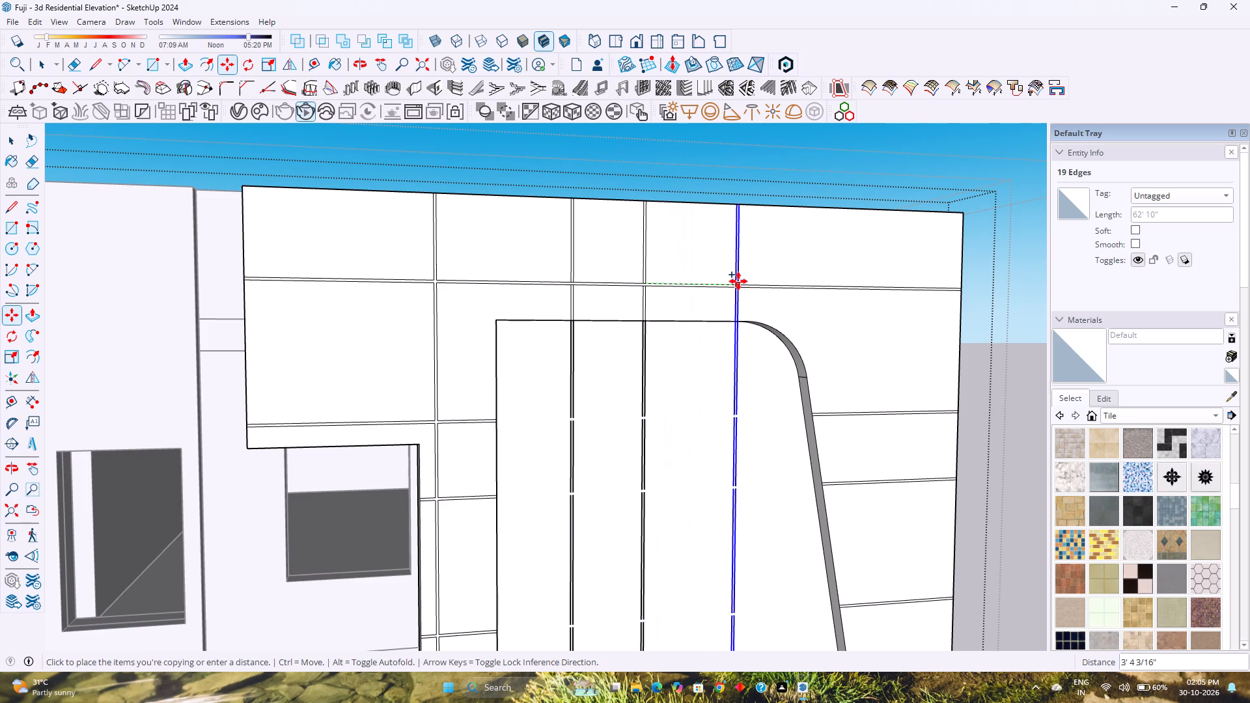
key("Left")
type("4'6\"")
key("Return")
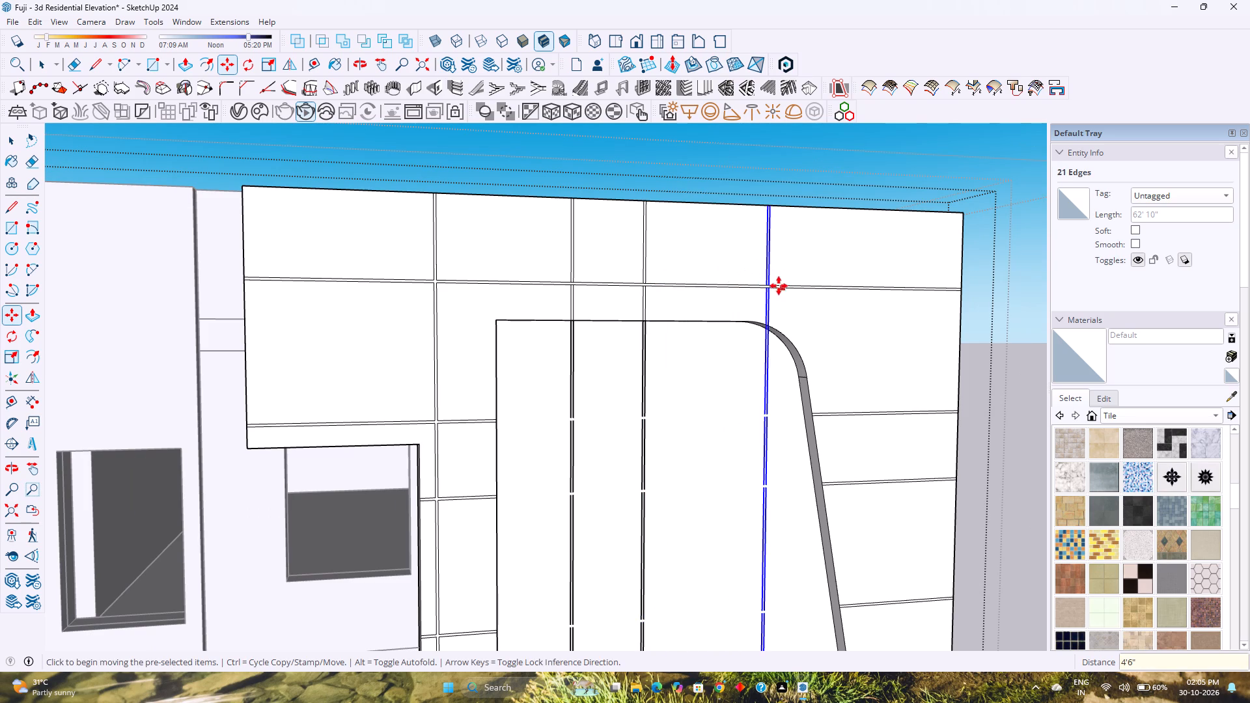
Copy the groove at the curved corner 2'6" along the green axis, across the recess's slanted edge.
left_click(773, 284)
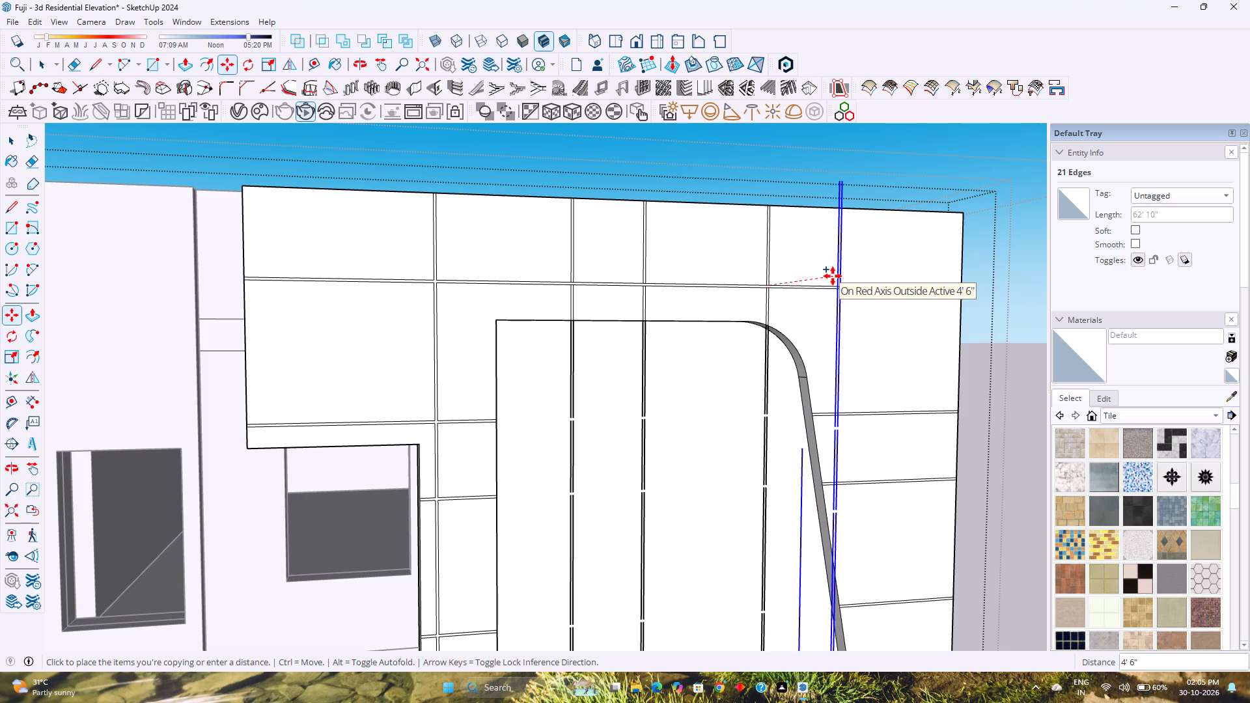
key("Left")
type("2'6")
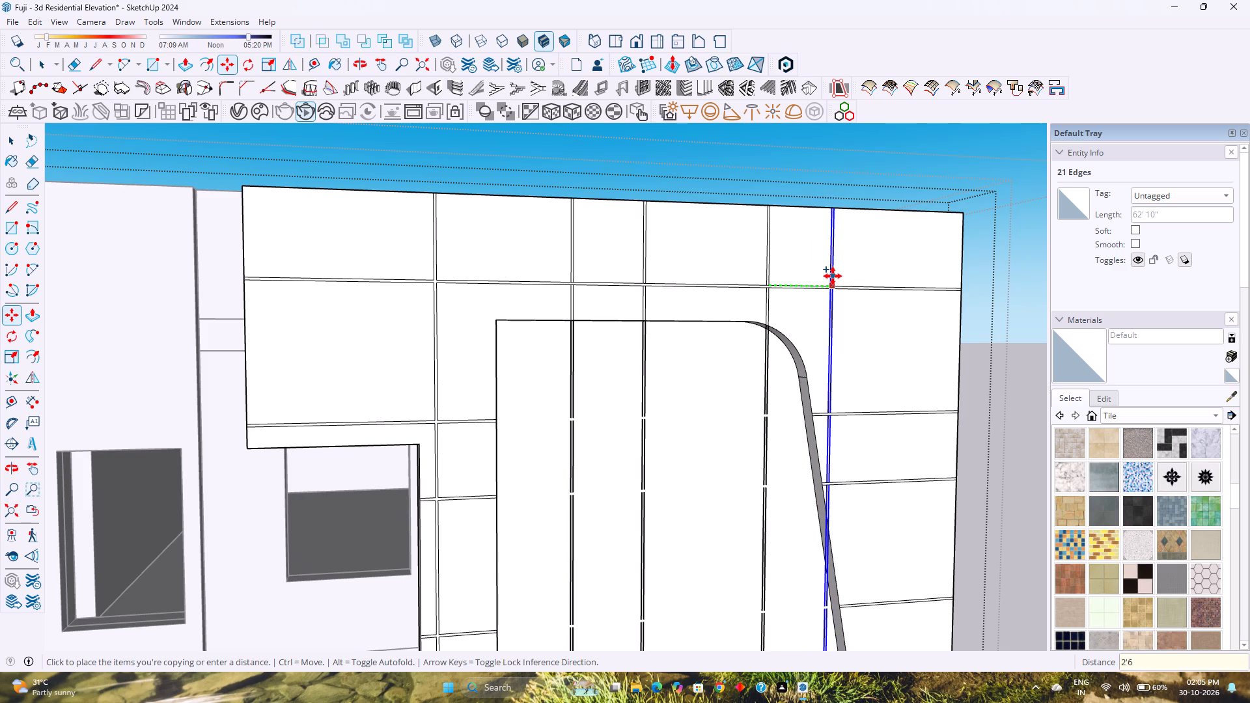
key("shift+quotedbl")
key("Return")
Copy the groove crossing the slanted edge 4'6" toward the tall panel's outer edge.
scroll(827, 261, "down", 3)
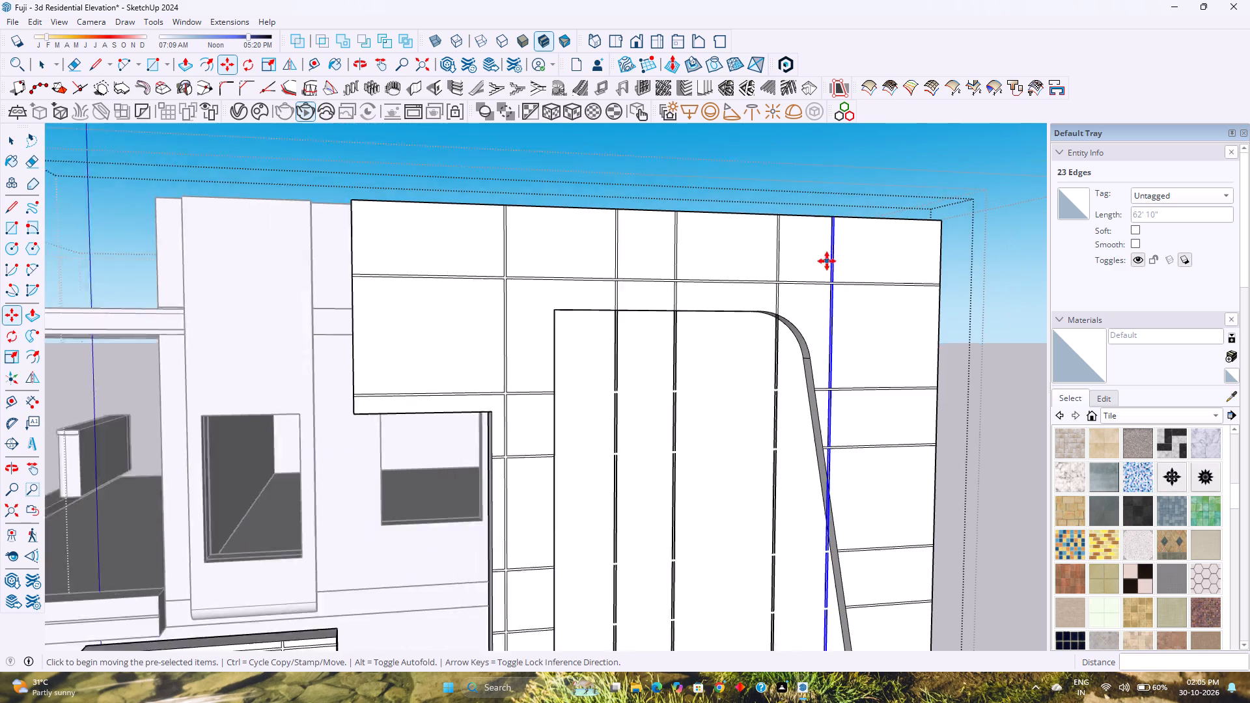
scroll(827, 261, "down", 3)
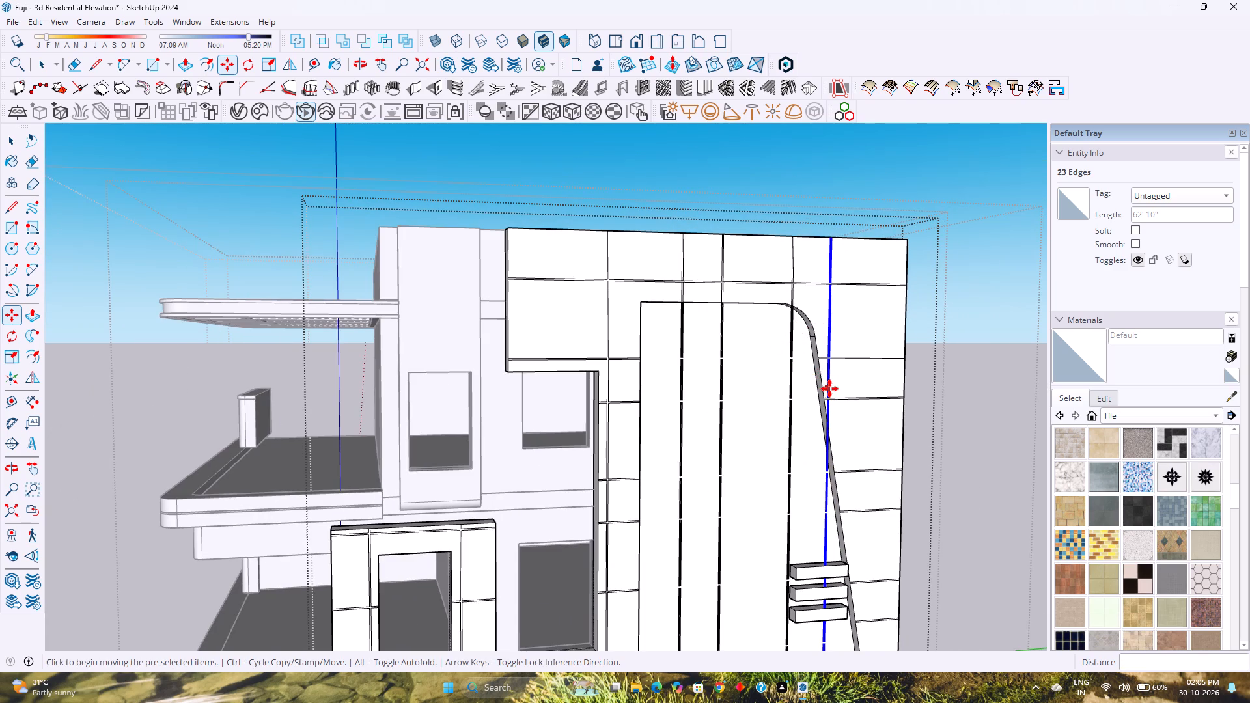
scroll(829, 389, "up", 5)
scroll(827, 378, "down", 6)
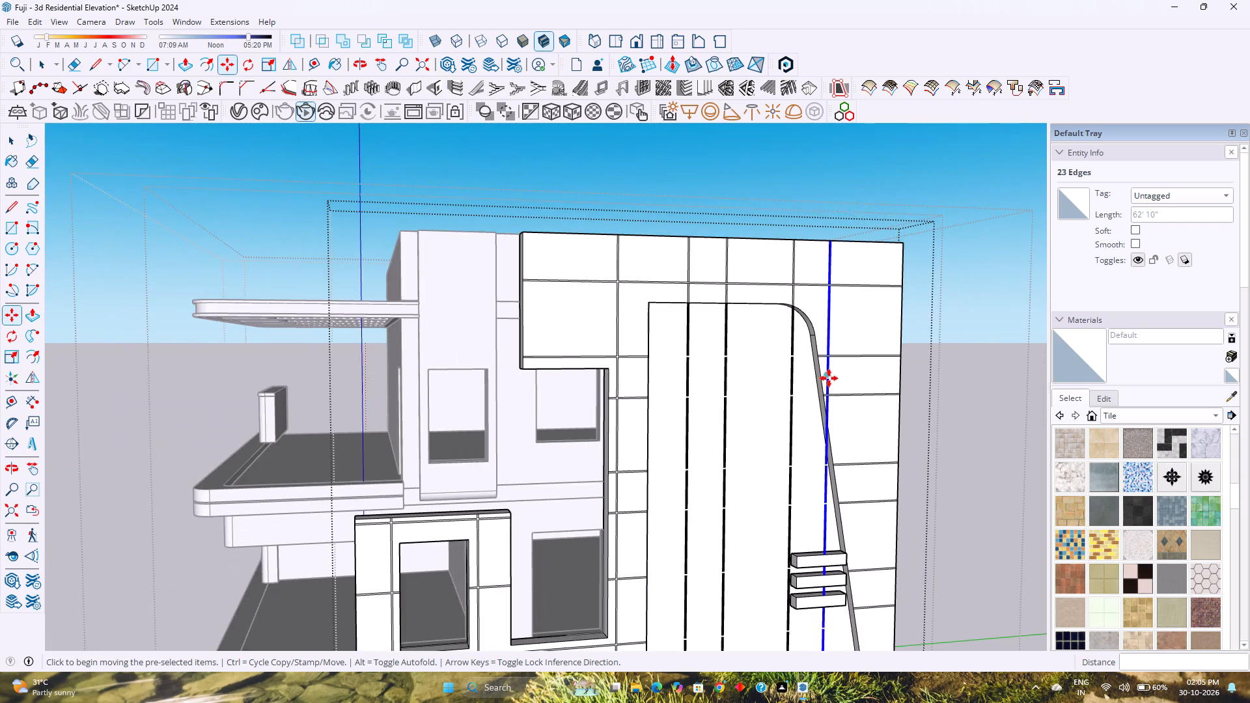
middle_click_drag(850, 400, 696, 339, "shift")
middle_click(696, 339, "shift")
scroll(678, 415, "up", 5)
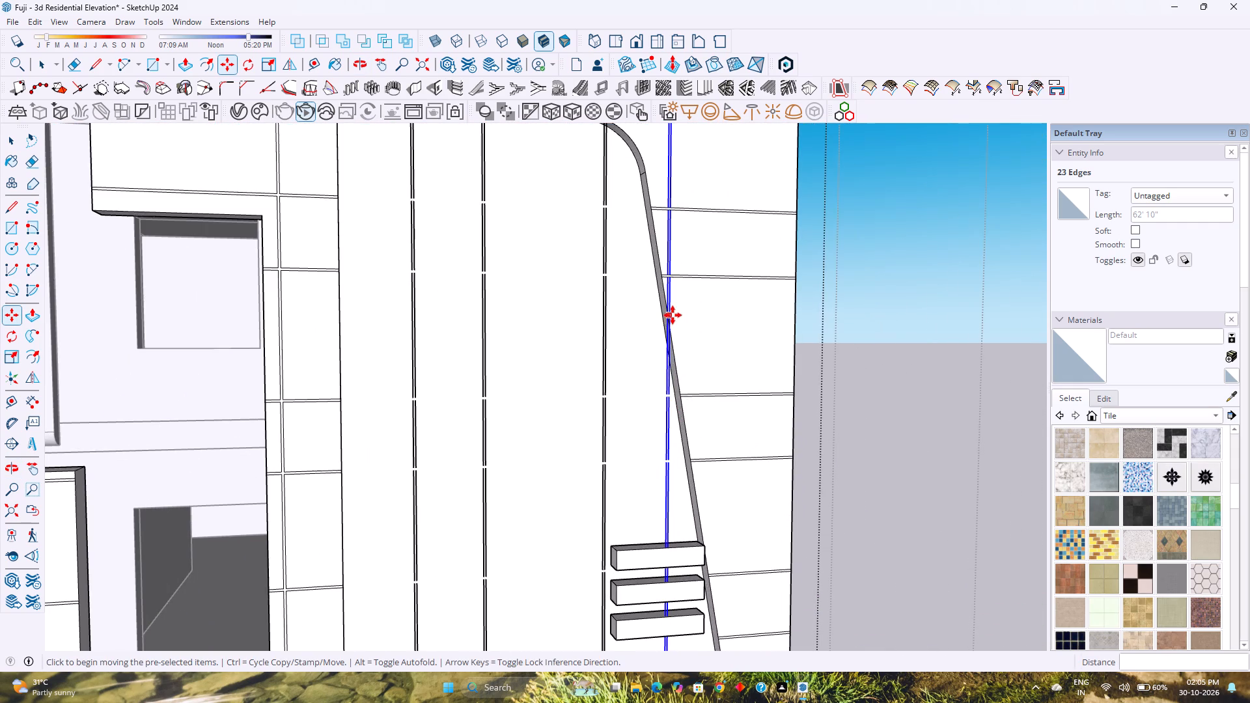
middle_click_drag(673, 315, 636, 475, "shift")
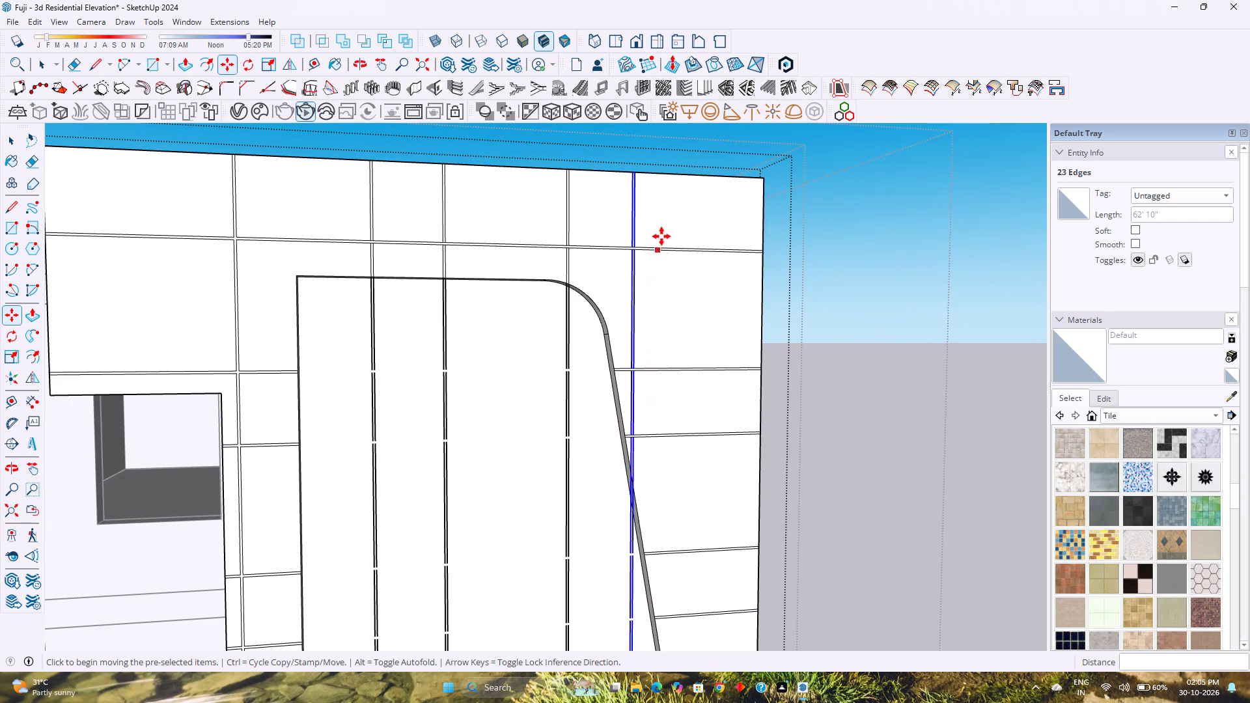
left_click(636, 243)
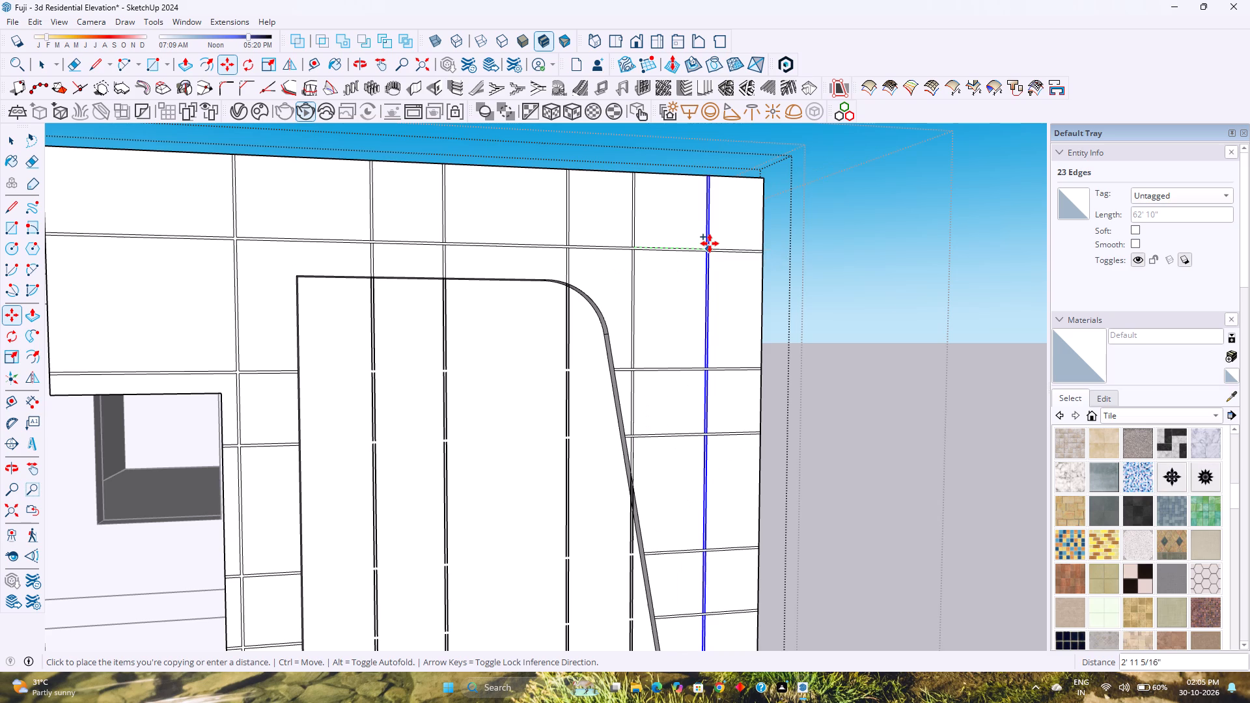
type("4'6\"")
key("Return")
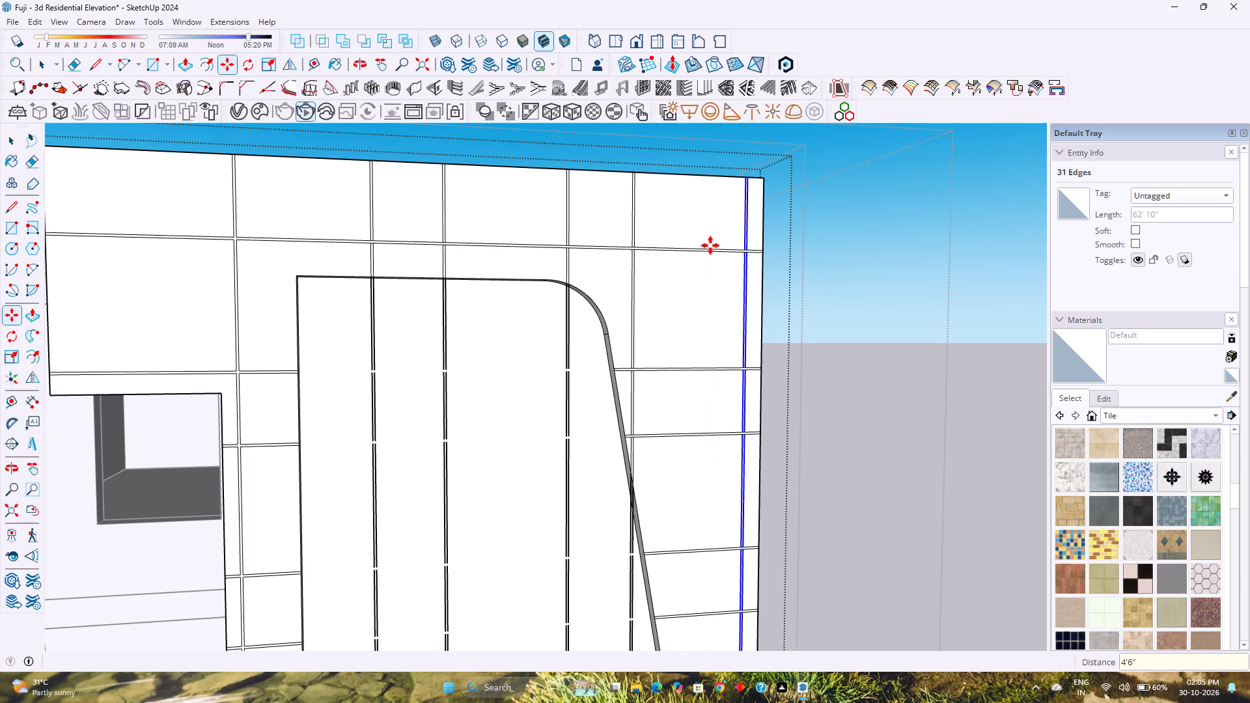
key("space")
Erase the vertical groove segments running through the curved-top recess, from its top edge down to the three horizontal bars.
scroll(710, 245, "down", 3)
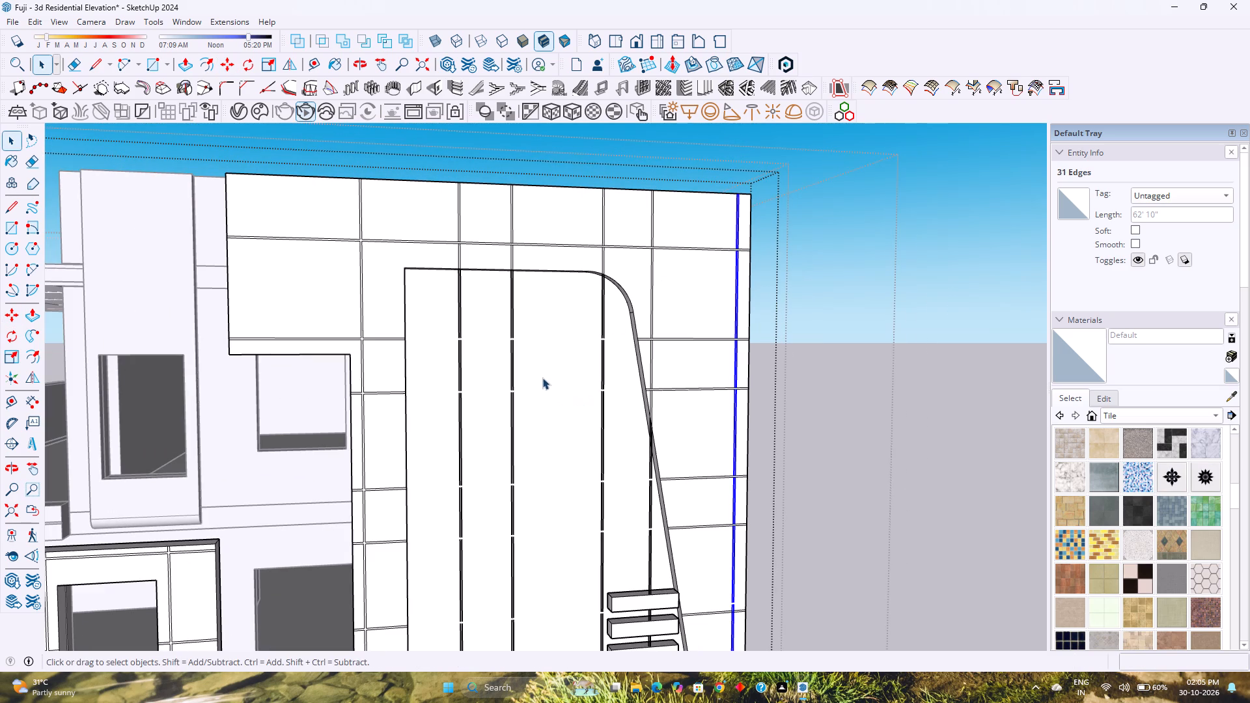
key("e")
left_click_drag(613, 328, 446, 311)
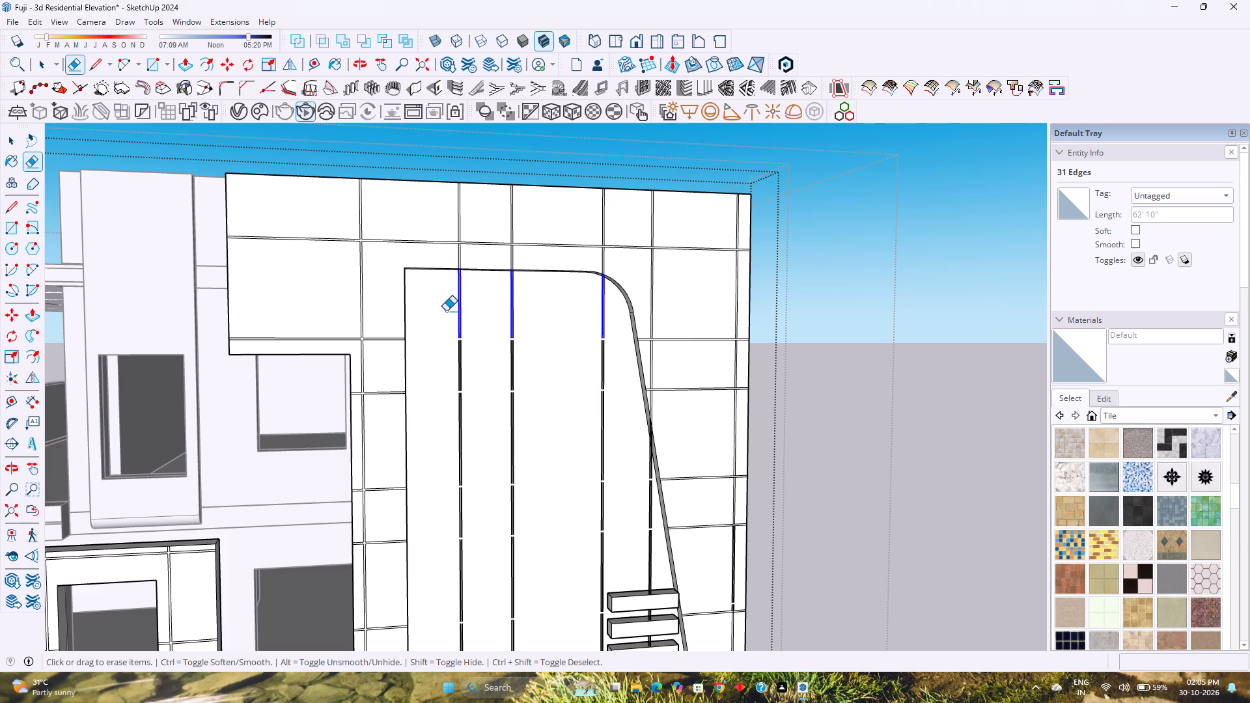
left_click_drag(446, 311, 488, 426)
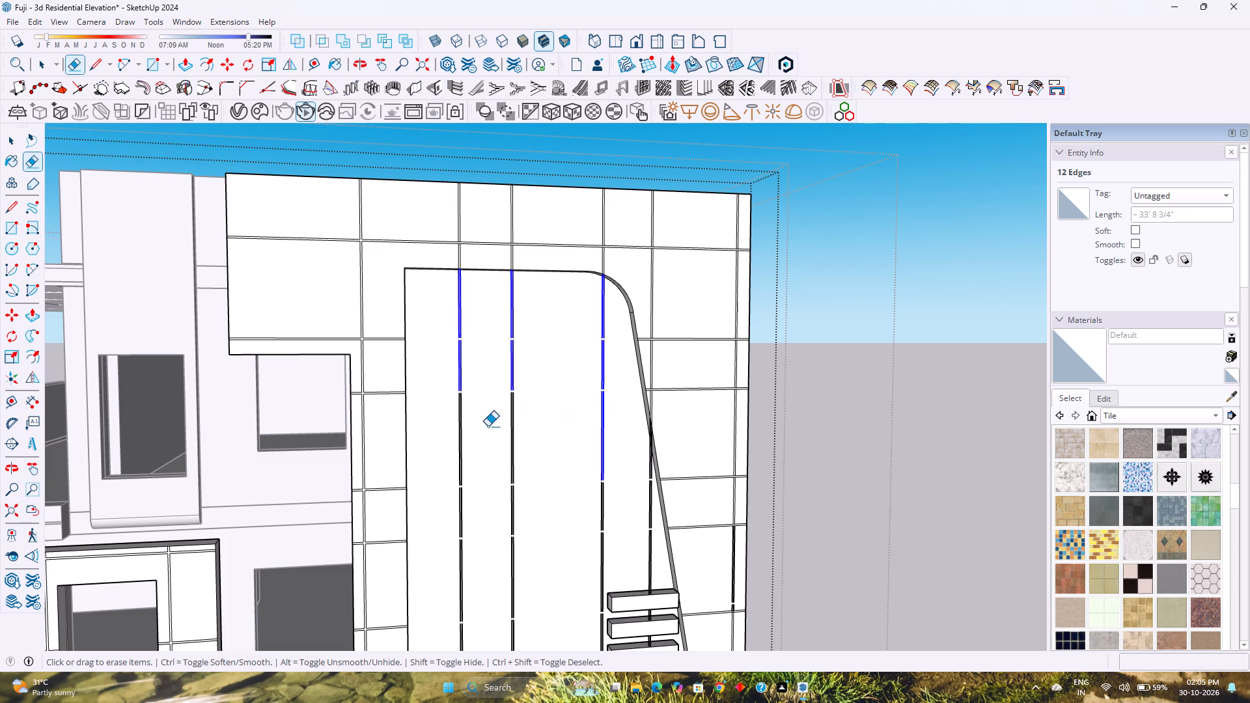
left_click_drag(488, 426, 464, 508)
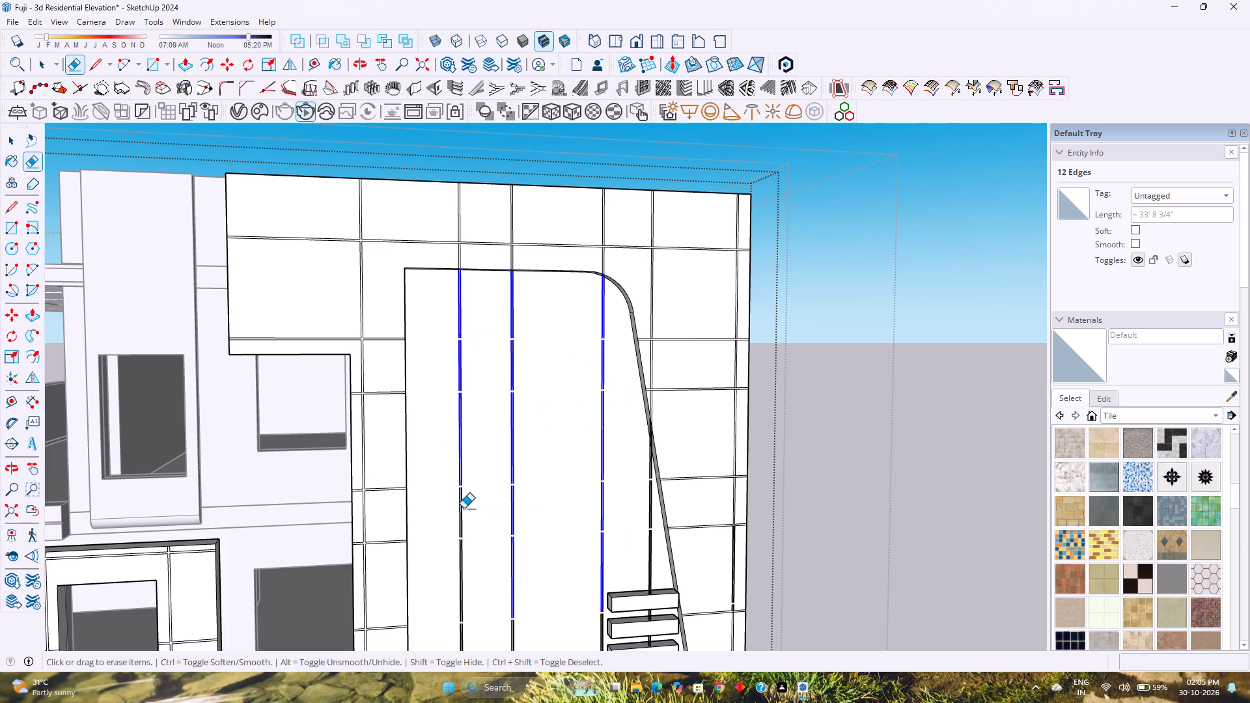
left_click_drag(464, 508, 650, 515)
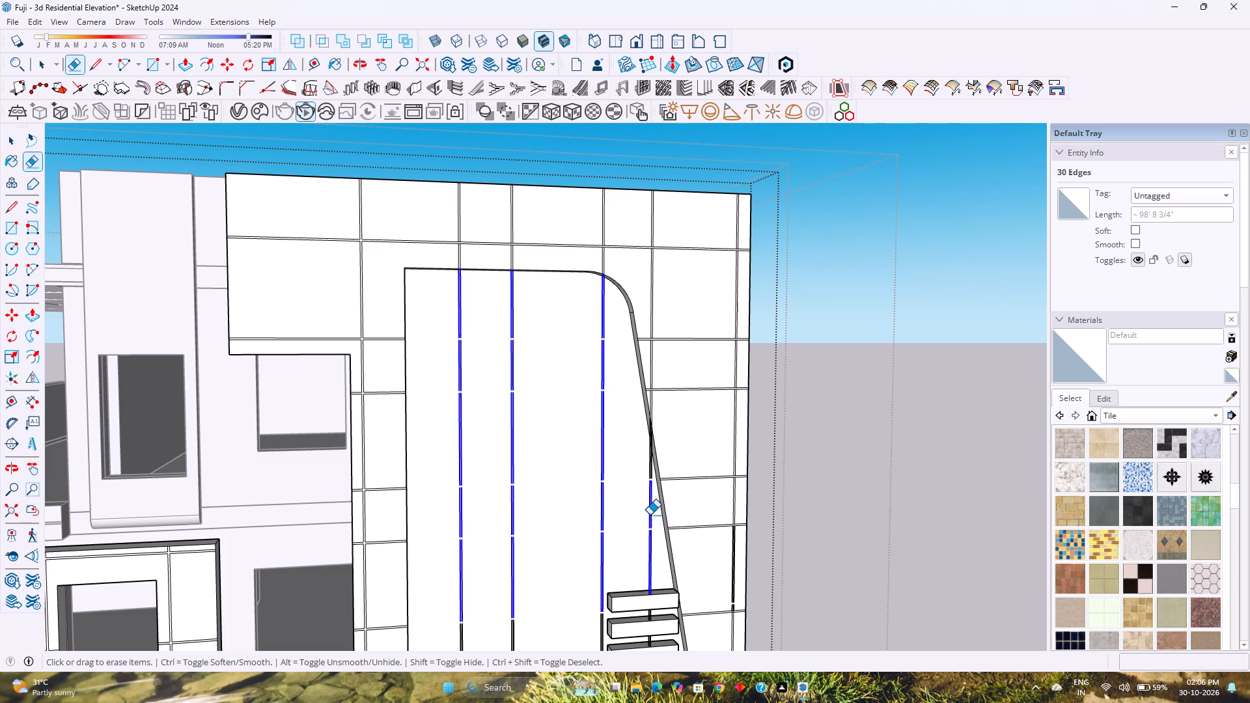
left_click_drag(650, 515, 480, 502)
Erase the leftover vertical groove pieces at the bottom of the recess and beside the three horizontal bars.
scroll(481, 502, "down", 9)
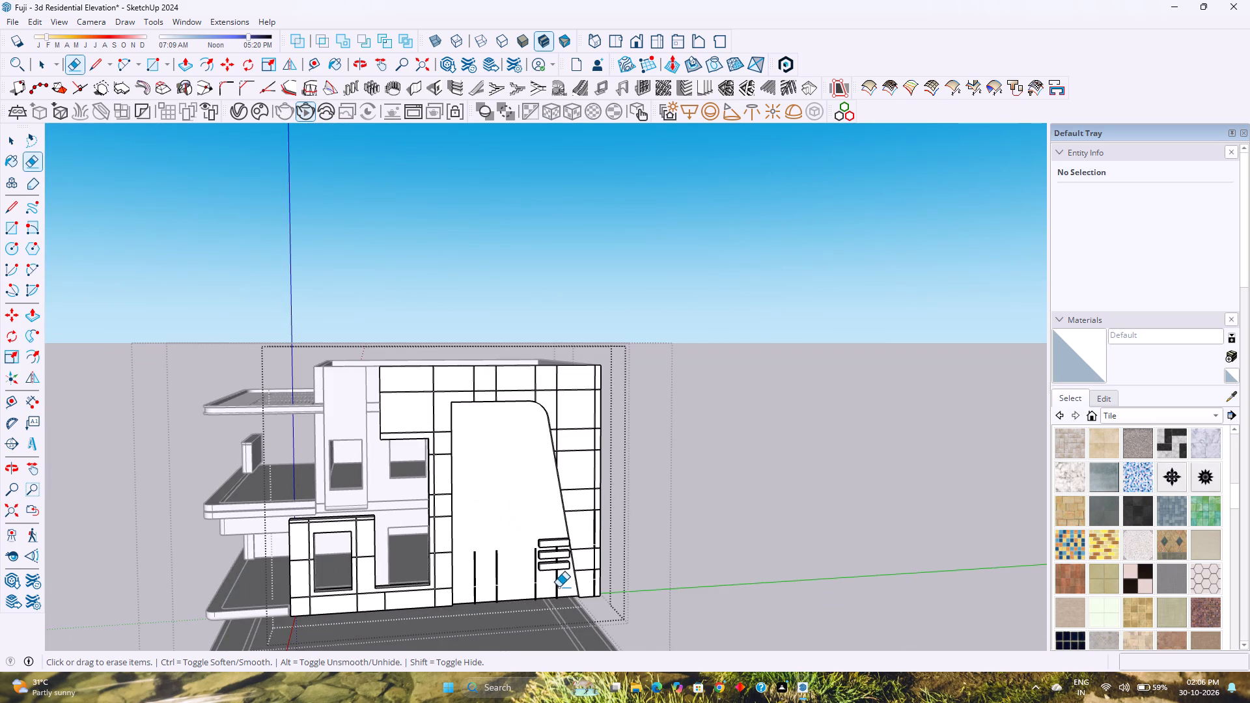
left_click_drag(561, 590, 512, 577)
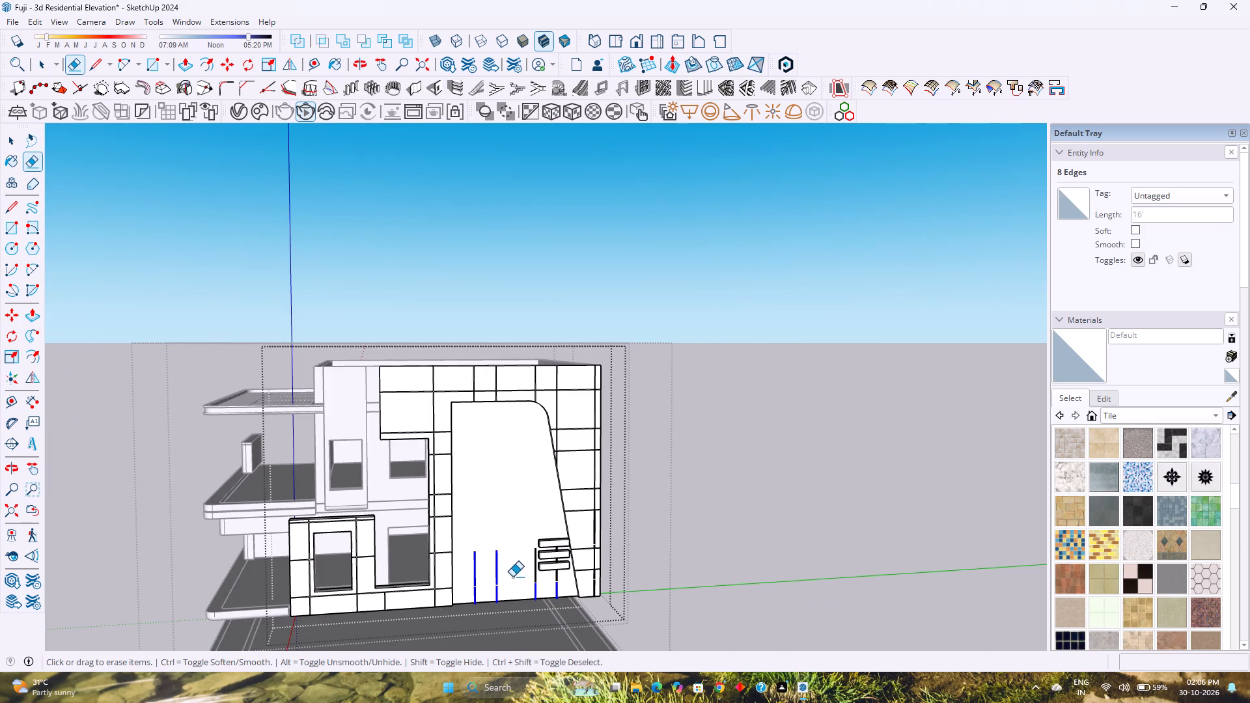
left_click_drag(512, 577, 560, 580)
scroll(559, 579, "up", 4)
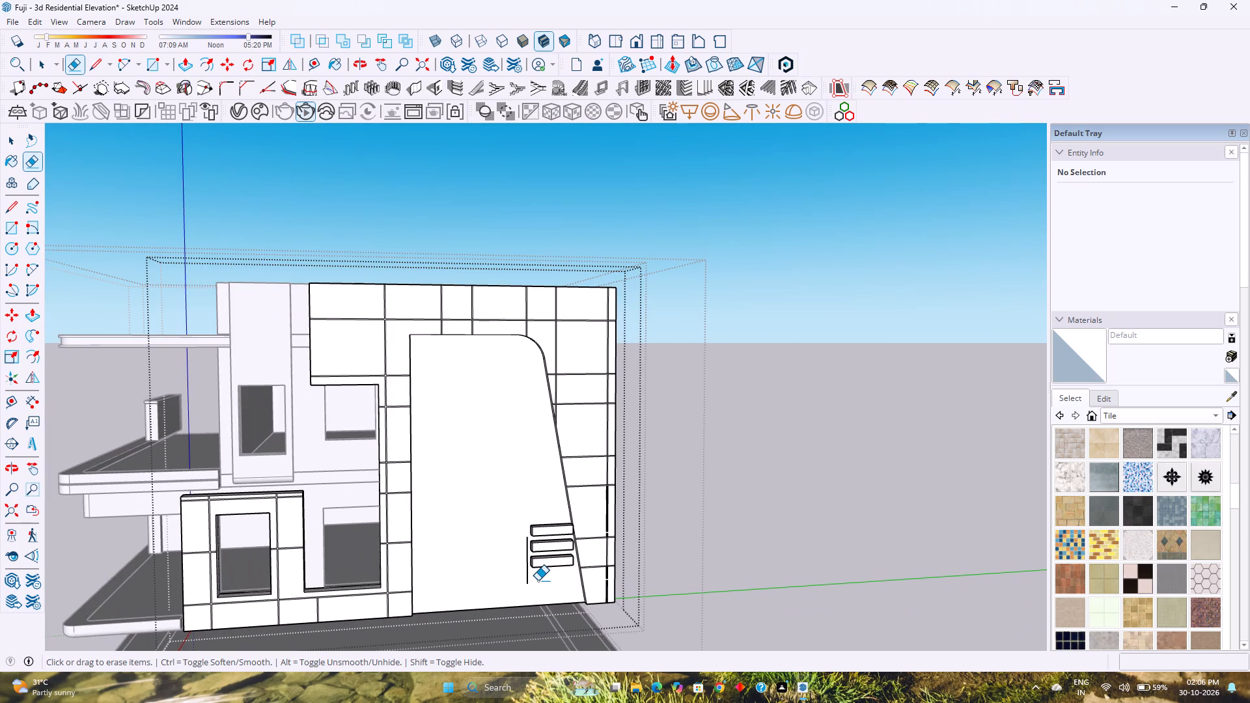
left_click_drag(538, 581, 527, 577)
key("space")
Erase the short edges inside the crossing of the vertical groove beside the slanted edge and the second horizontal groove below the curve.
scroll(490, 520, "down", 2)
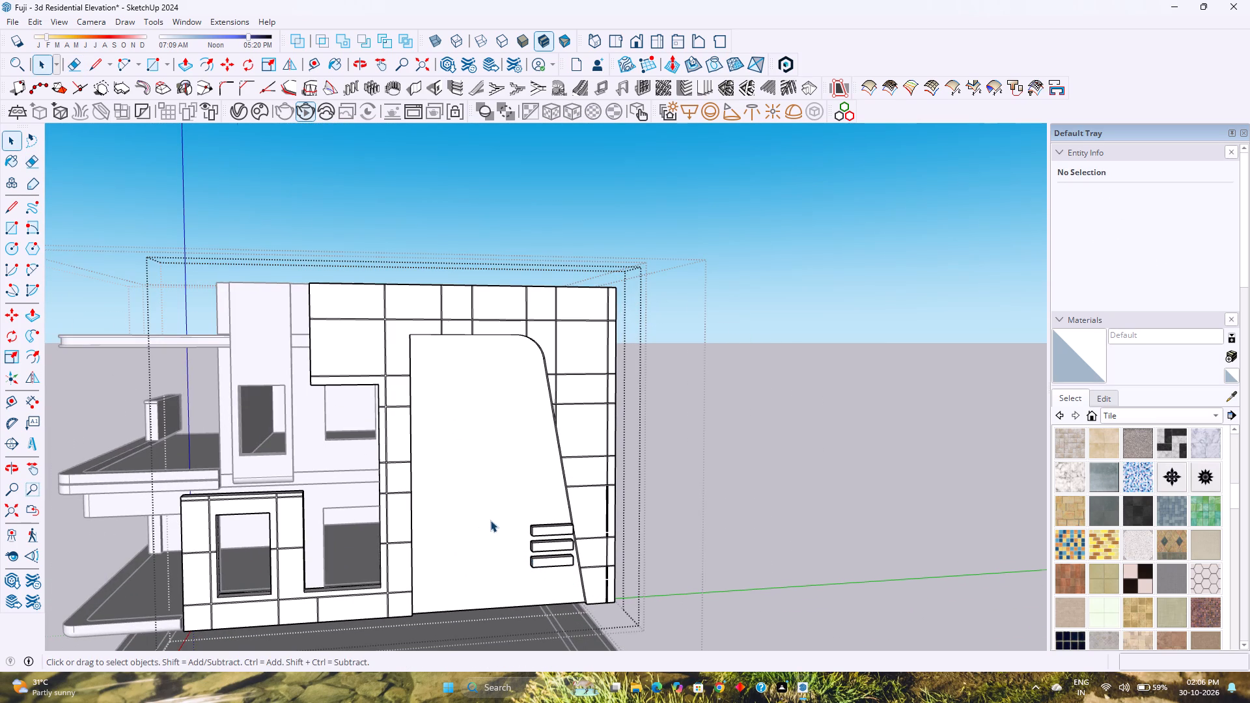
scroll(490, 520, "down", 2)
middle_click_drag(483, 522, 562, 477)
middle_click(562, 477)
scroll(539, 460, "up", 5)
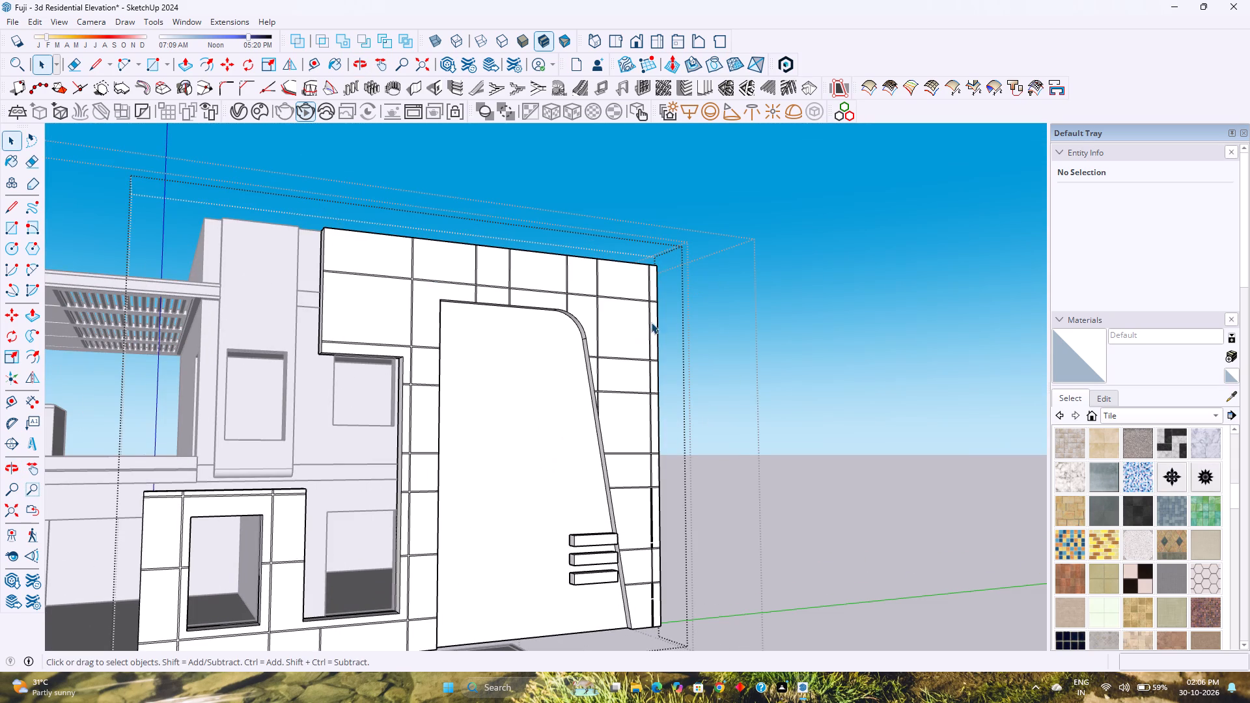
scroll(632, 386, "up", 13)
key("e")
scroll(493, 387, "up", 7)
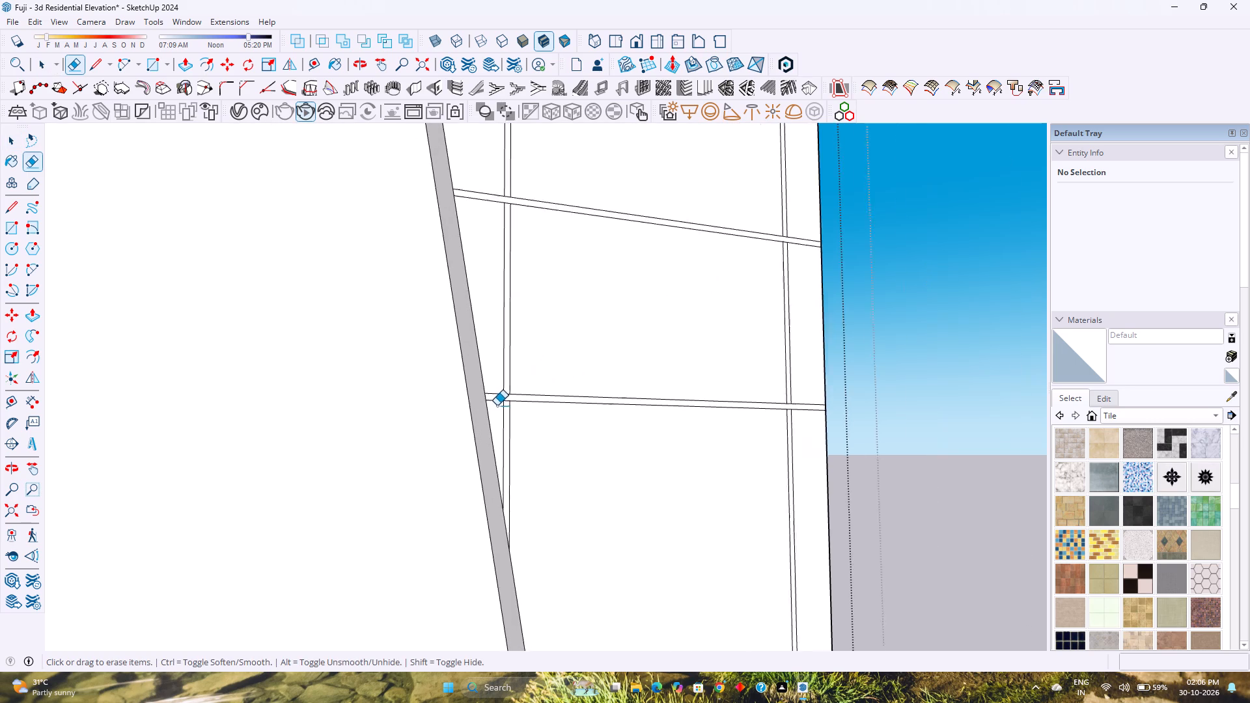
scroll(497, 406, "up", 12)
left_click(513, 381)
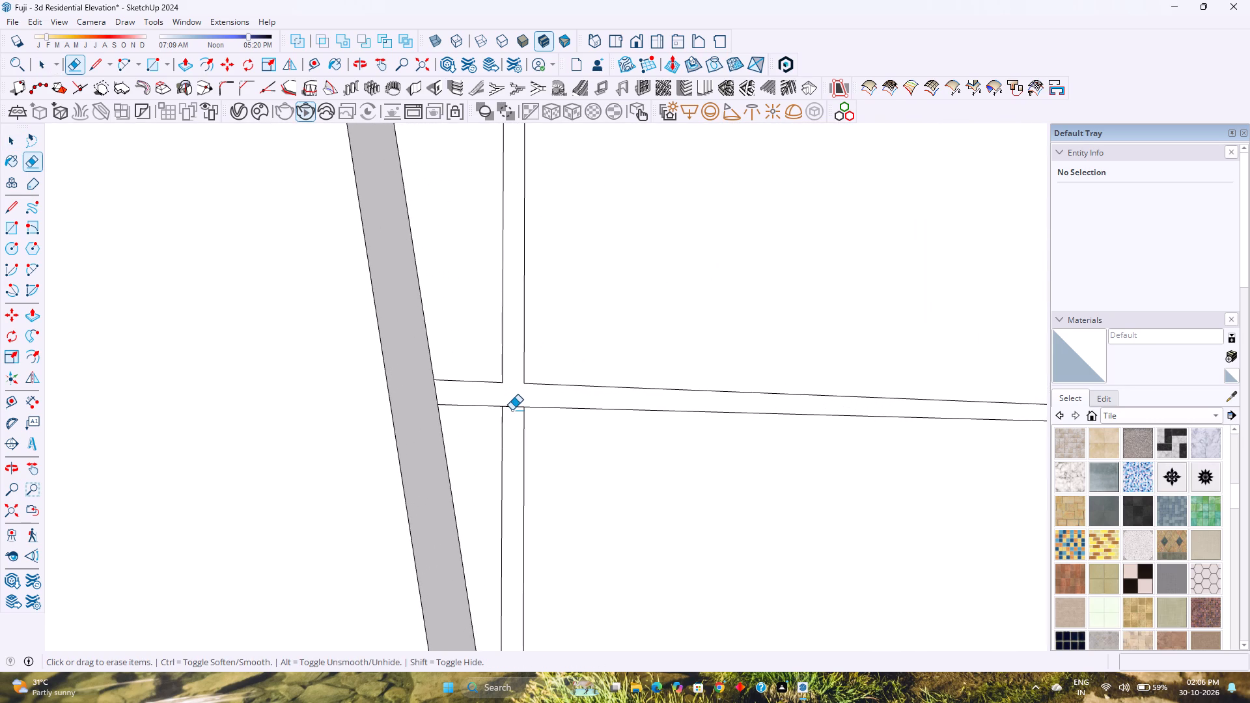
left_click(512, 410)
left_click(512, 407)
Erase the short edges inside the crossing of that same horizontal groove and the vertical groove near the panel's outer edge.
scroll(512, 407, "down", 17)
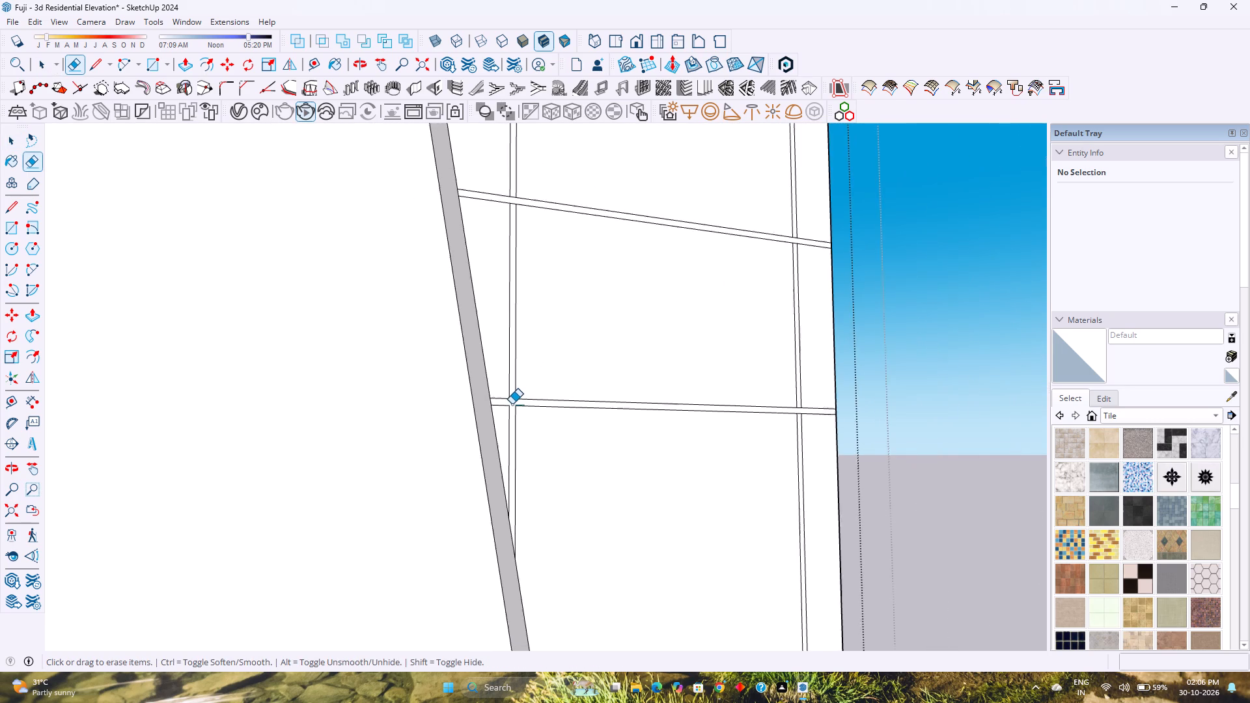
scroll(512, 404, "down", 1)
scroll(512, 404, "up", 1)
scroll(510, 403, "down", 3)
scroll(570, 542, "down", 4)
scroll(656, 449, "up", 8)
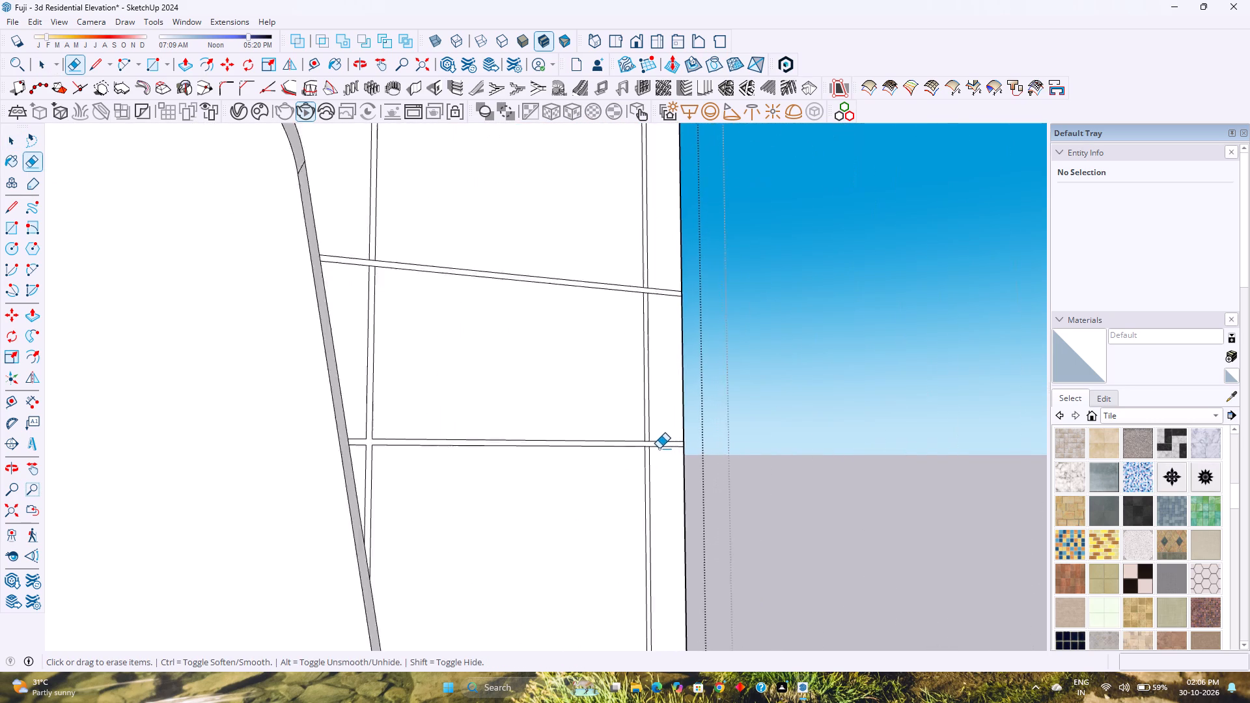
scroll(659, 448, "up", 8)
left_click(644, 447)
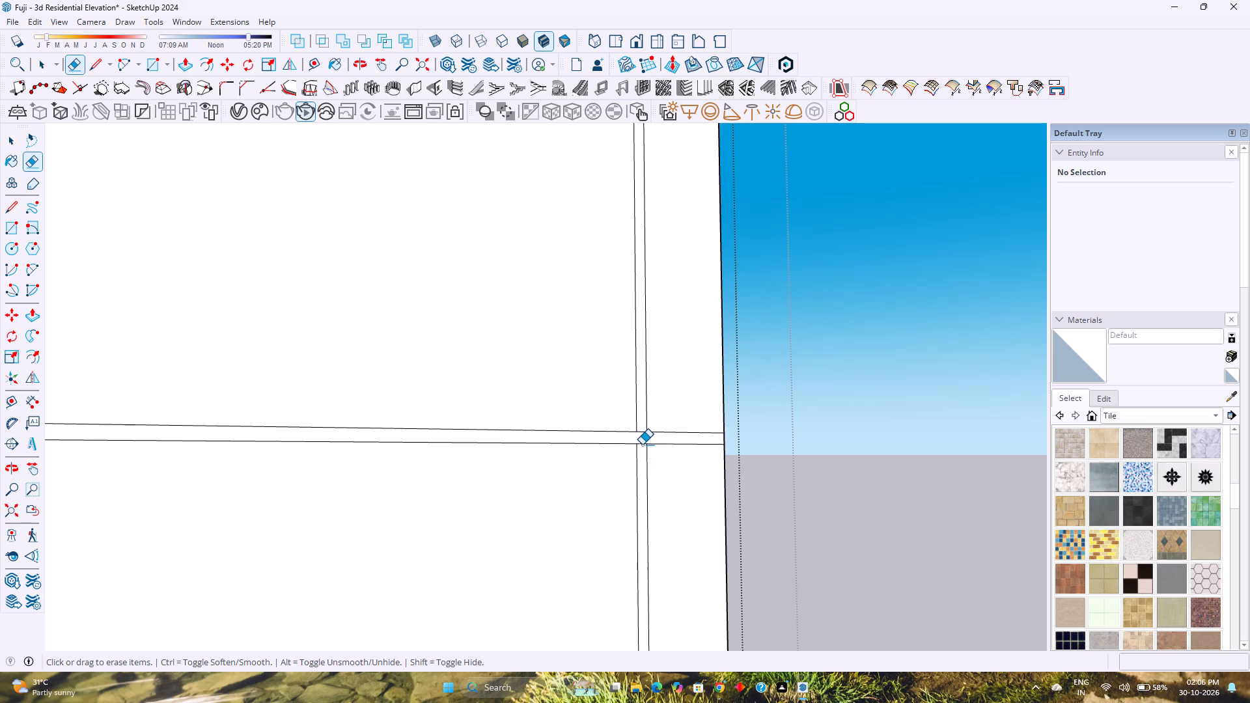
left_click(642, 445)
left_click(641, 431)
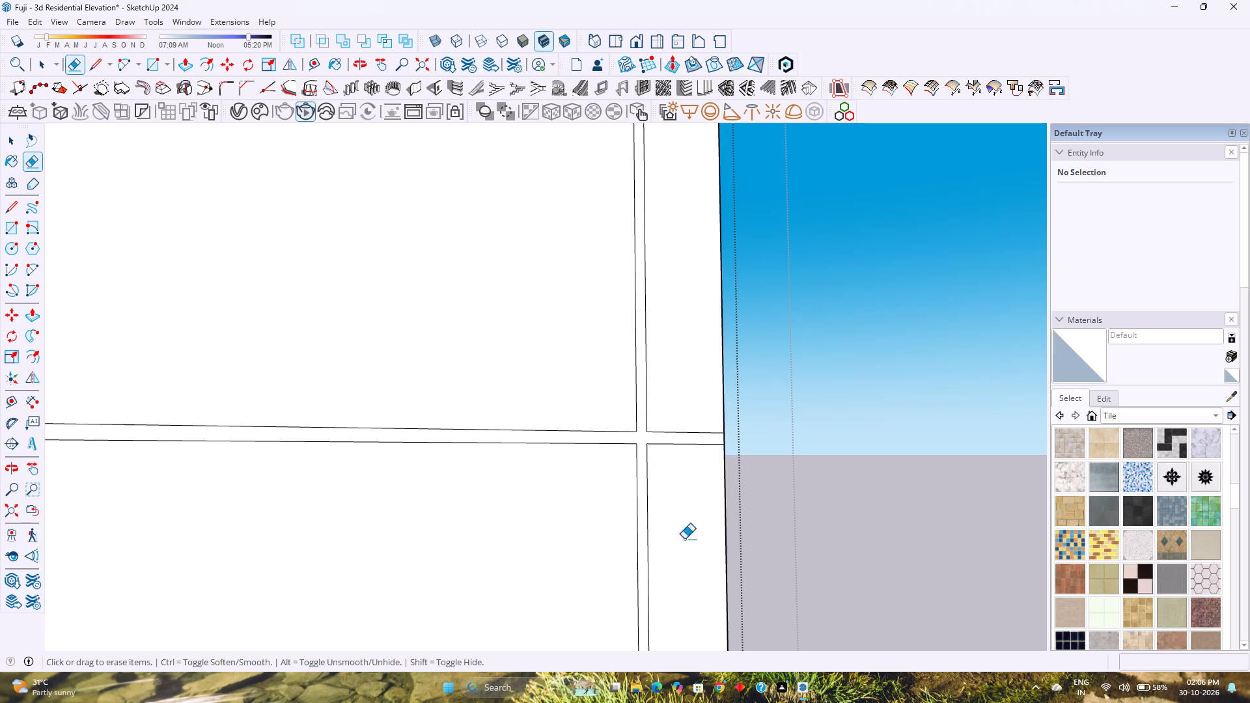
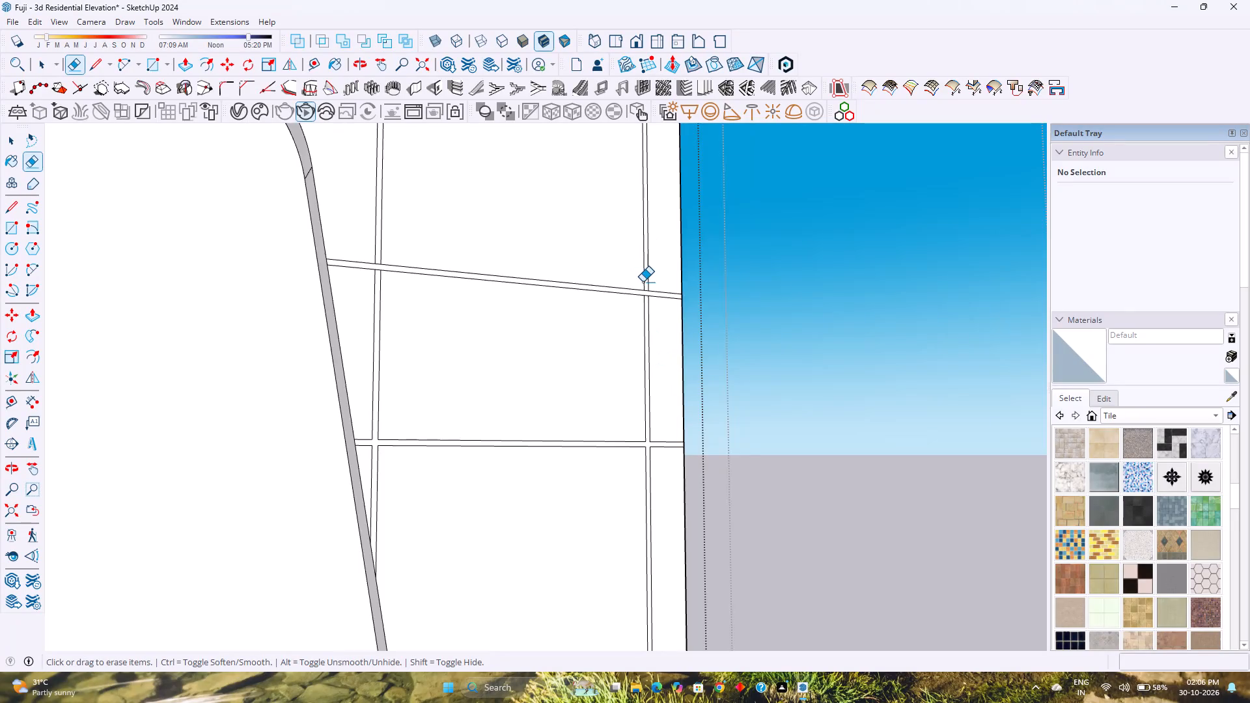
Erase the short edges inside the crossing of the first horizontal groove below the curve and the vertical groove near the outer edge.
scroll(644, 283, "up", 8)
left_click(649, 297)
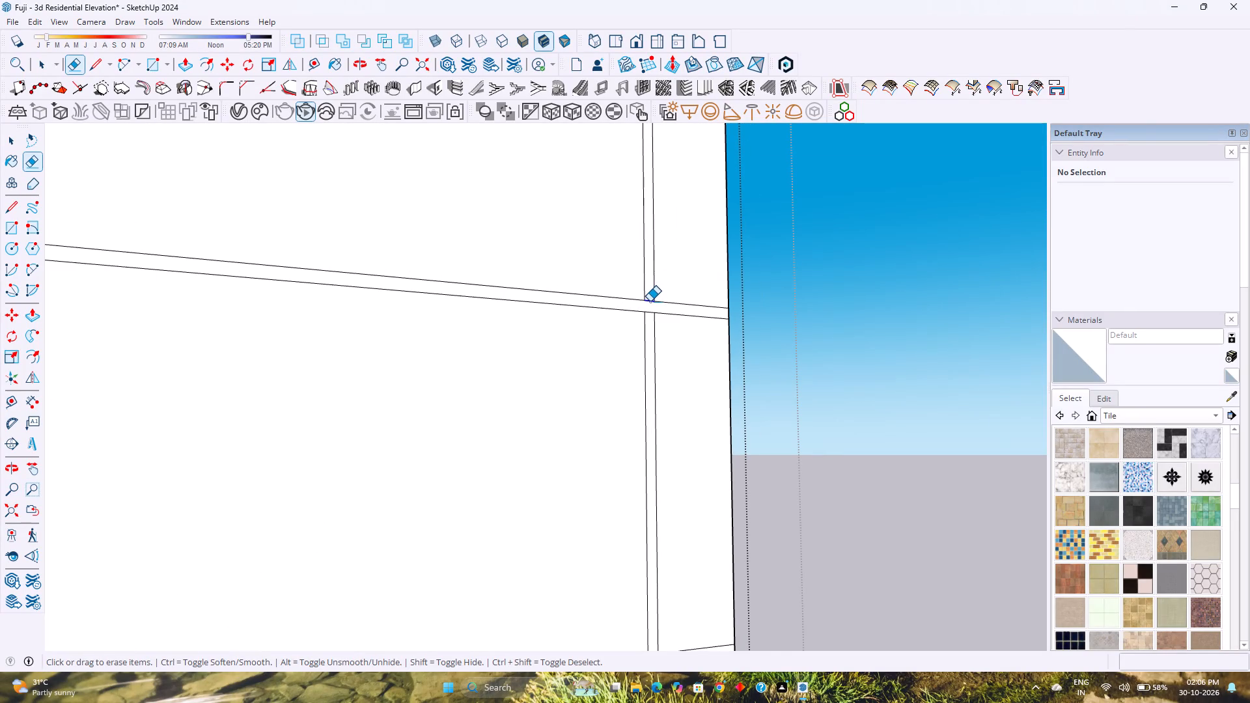
scroll(648, 318, "up", 11)
left_click(658, 303)
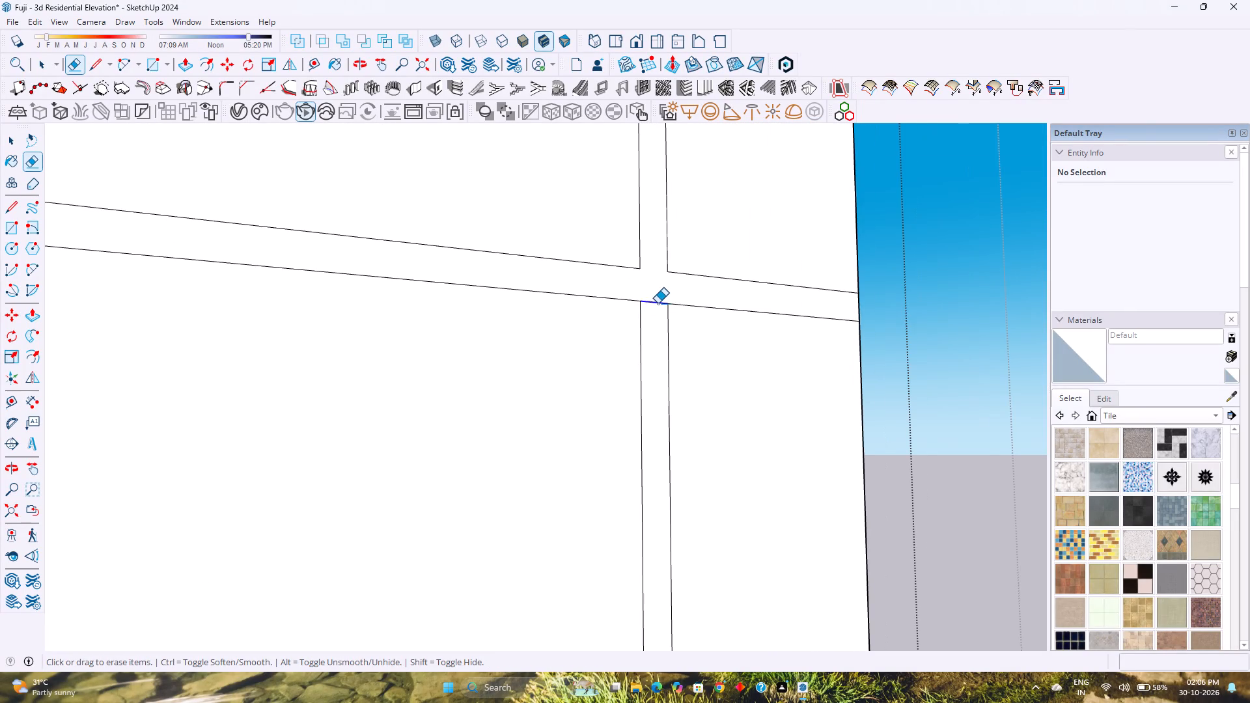
scroll(658, 303, "down", 20)
scroll(658, 303, "down", 3)
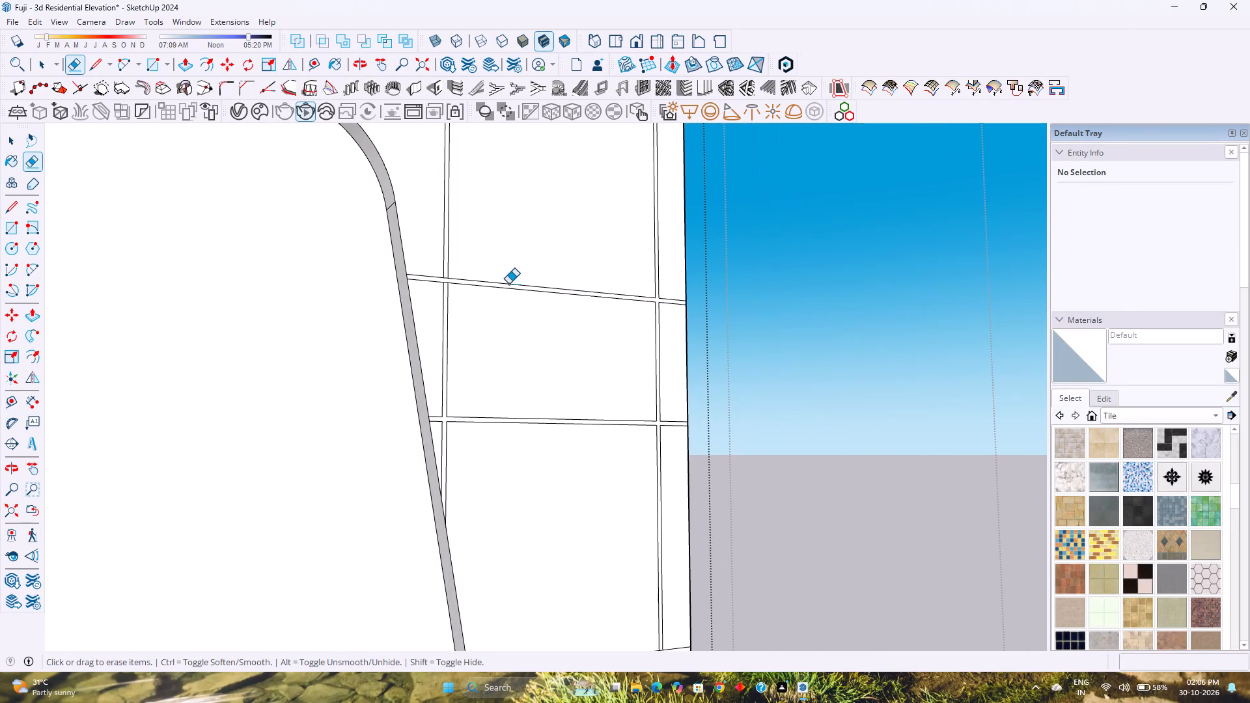
Erase the short edges inside the crossing of the first horizontal groove below the curve and the vertical groove beside the slanted edge.
scroll(449, 285, "up", 14)
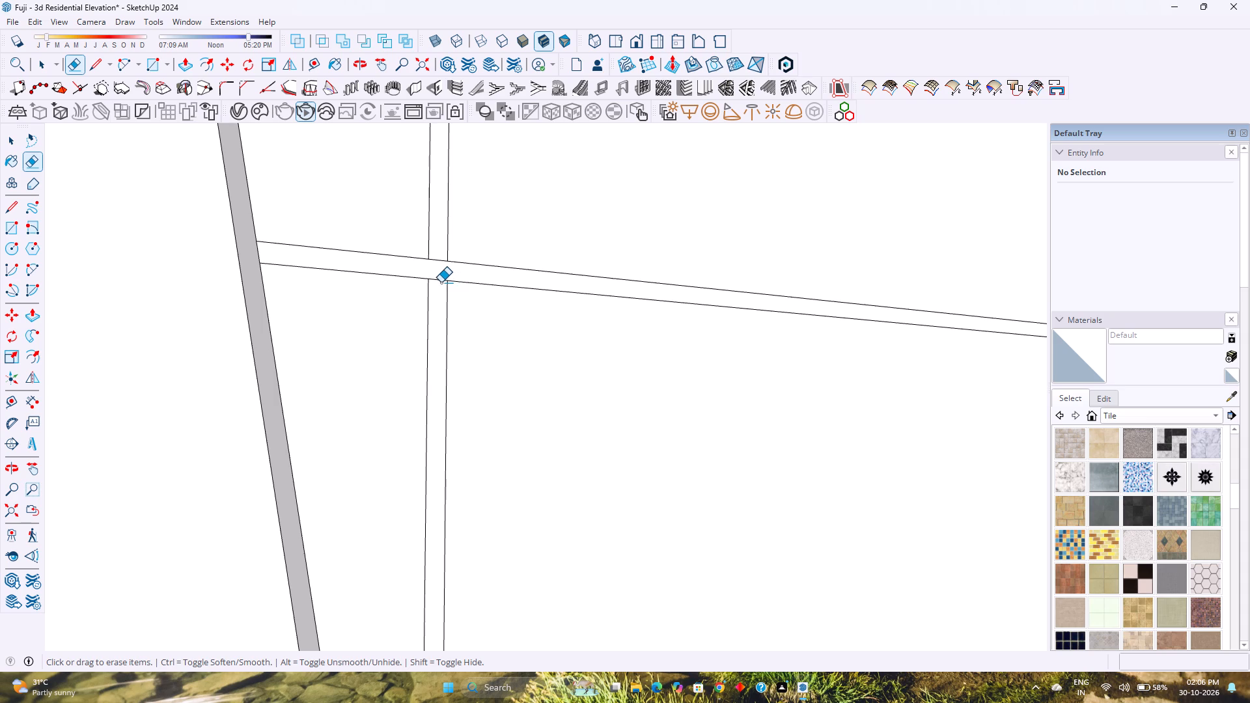
left_click(441, 283)
left_click_drag(421, 282, 436, 266)
key("Escape")
left_click_drag(437, 256, 440, 282)
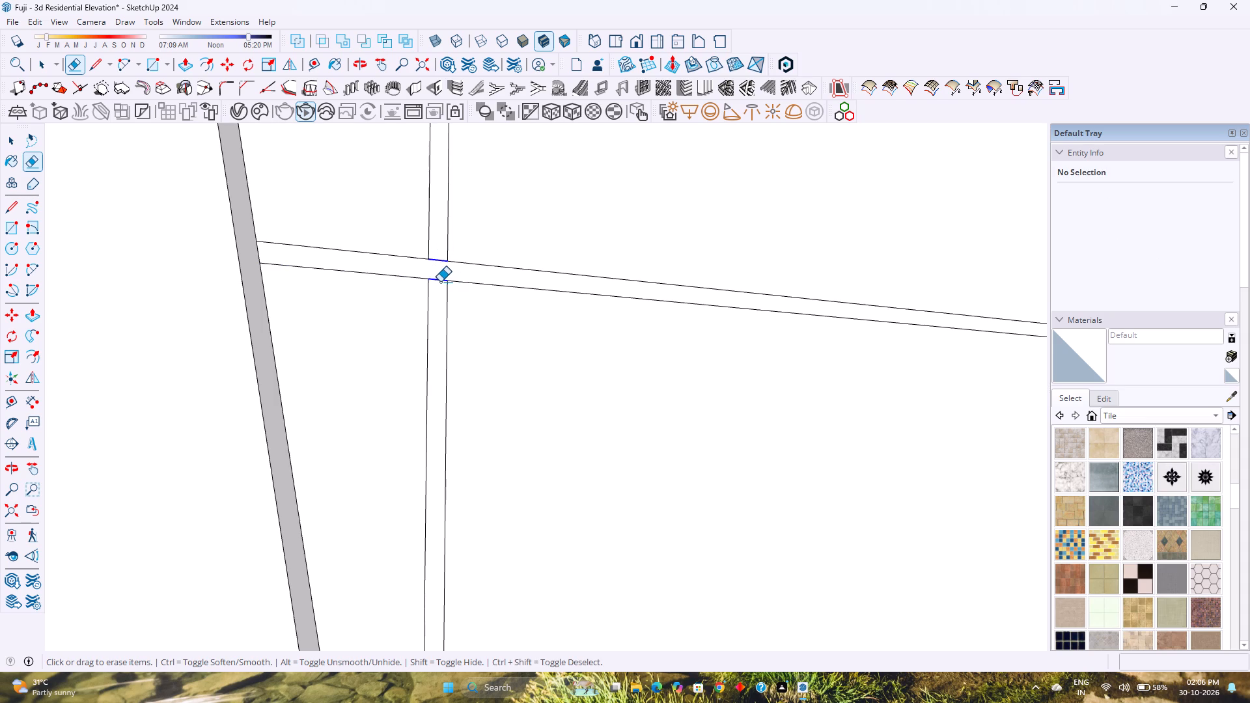
scroll(440, 282, "down", 19)
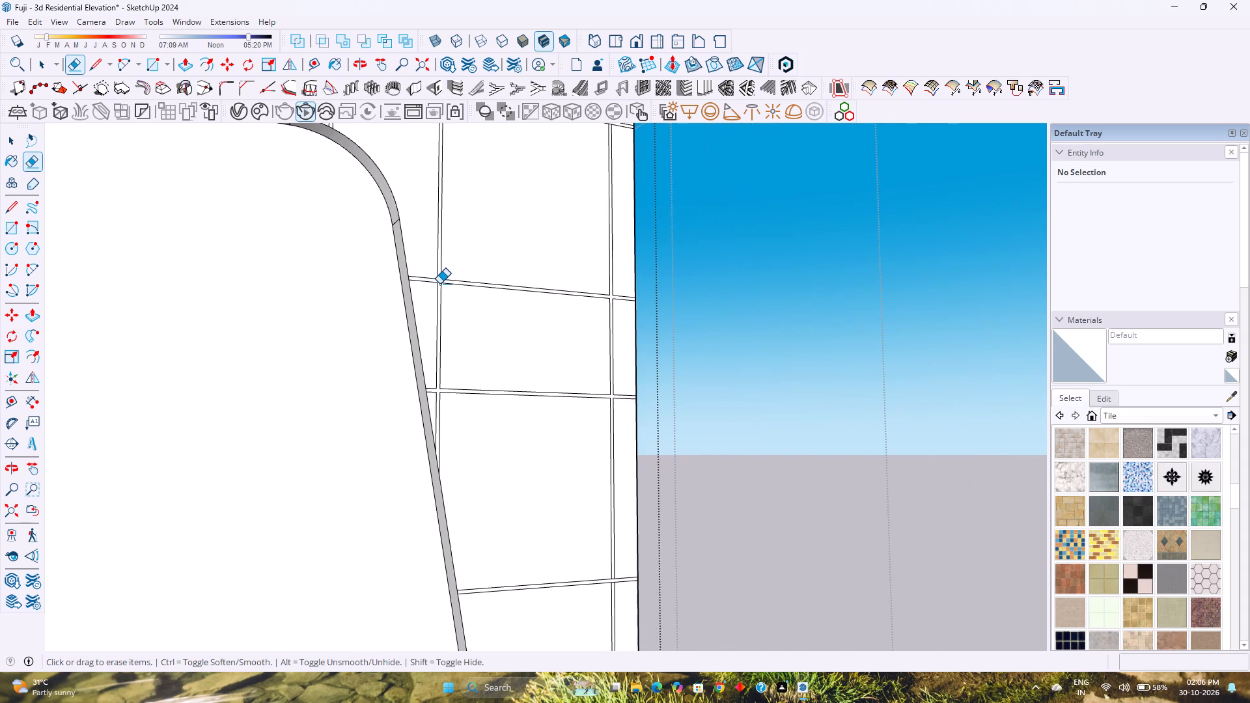
Erase the short edges where the outer vertical groove crosses the fifth horizontal groove below the curve, level with the three bars.
scroll(439, 284, "down", 8)
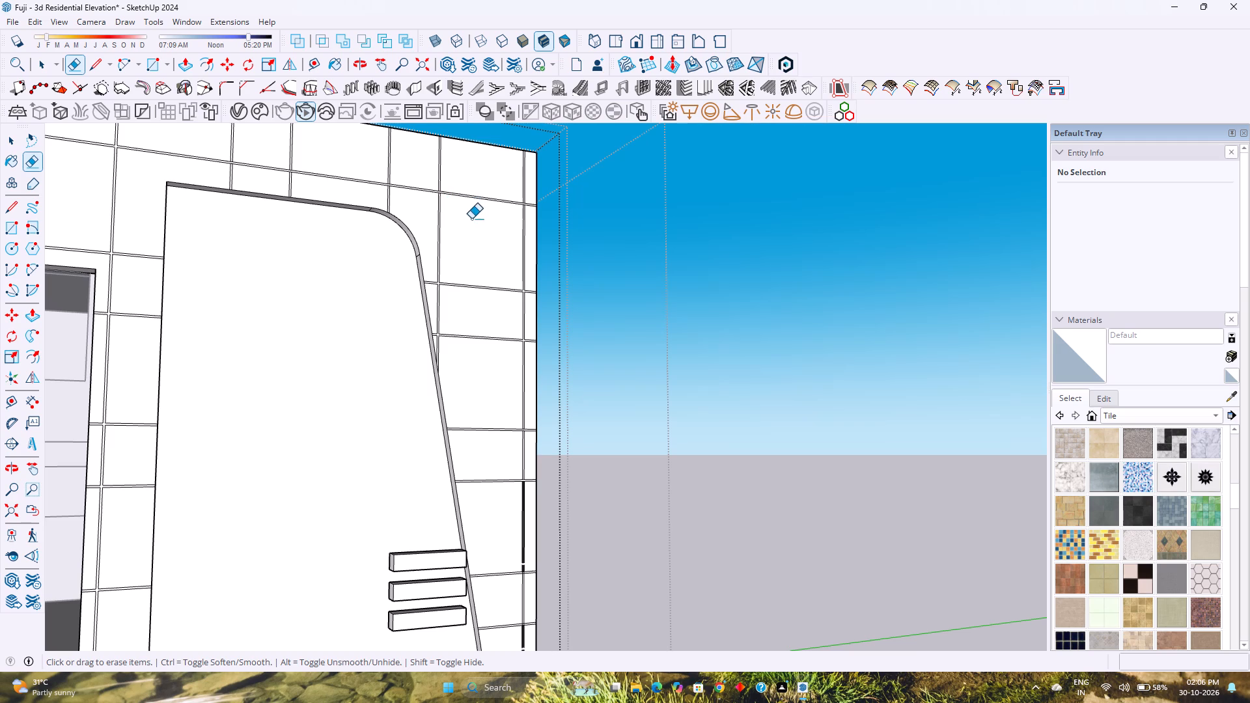
scroll(525, 580, "up", 4)
scroll(527, 575, "up", 17)
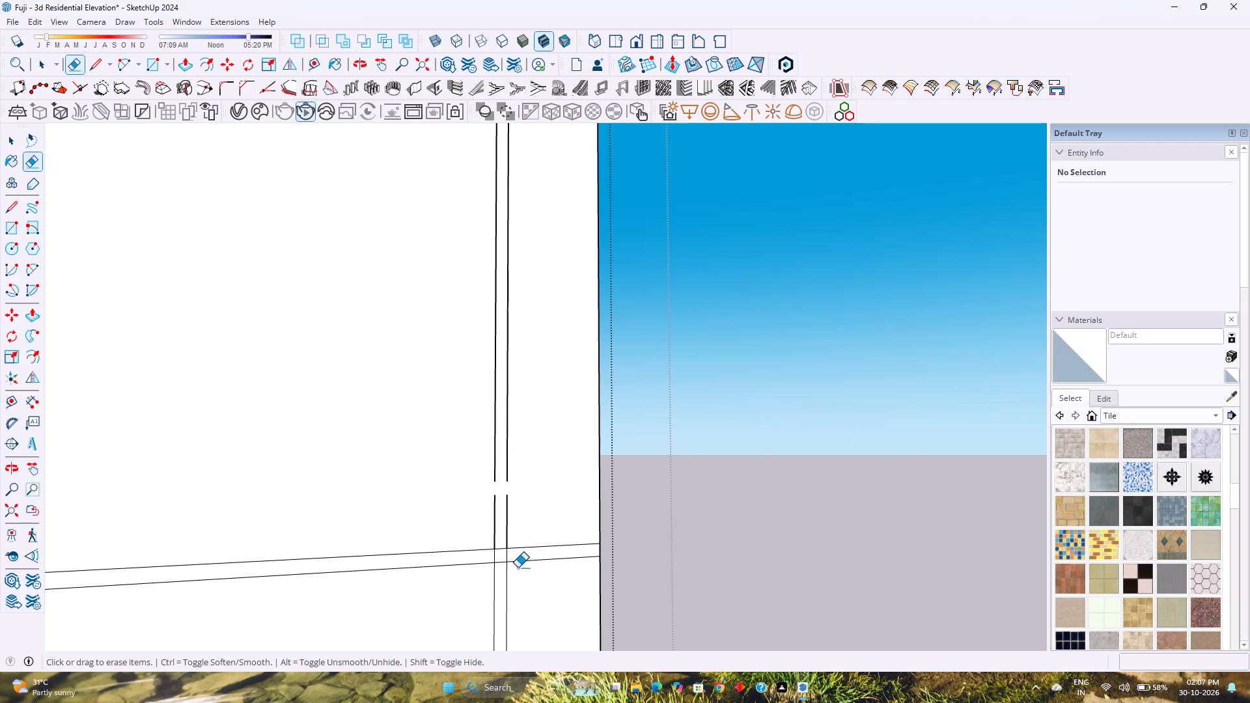
left_click_drag(492, 558, 501, 559)
left_click(499, 567)
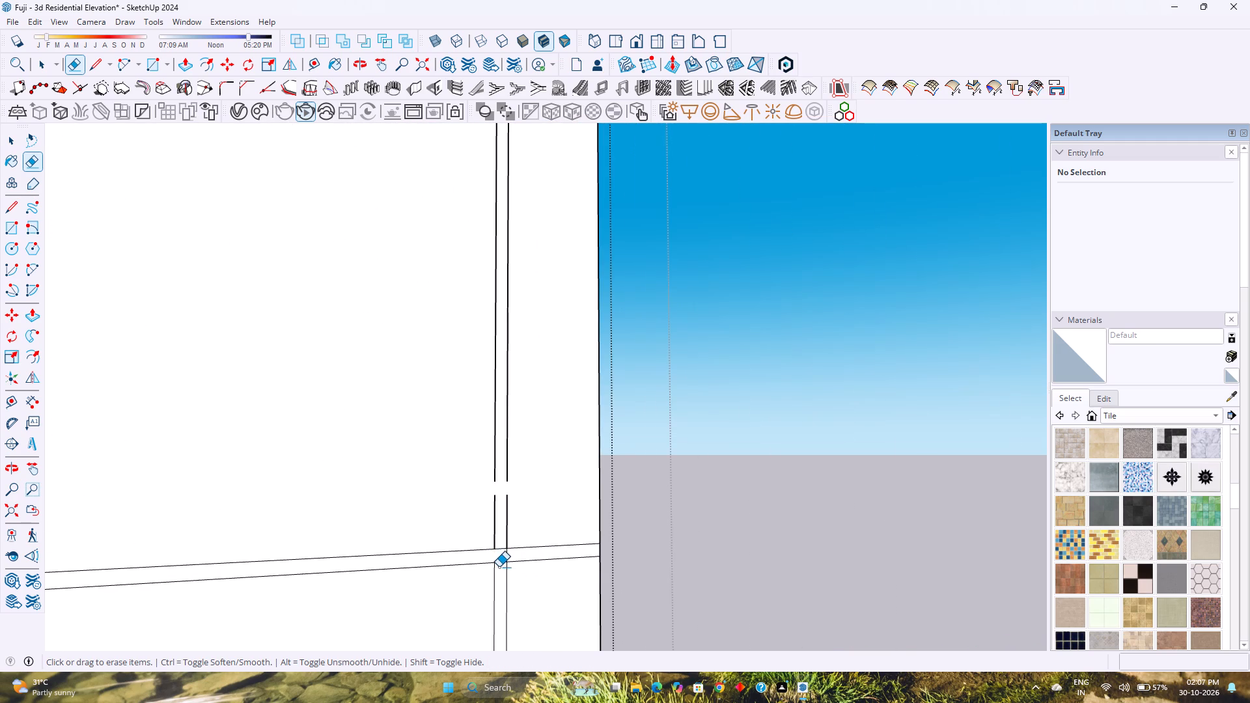
left_click(501, 550)
left_click(500, 566)
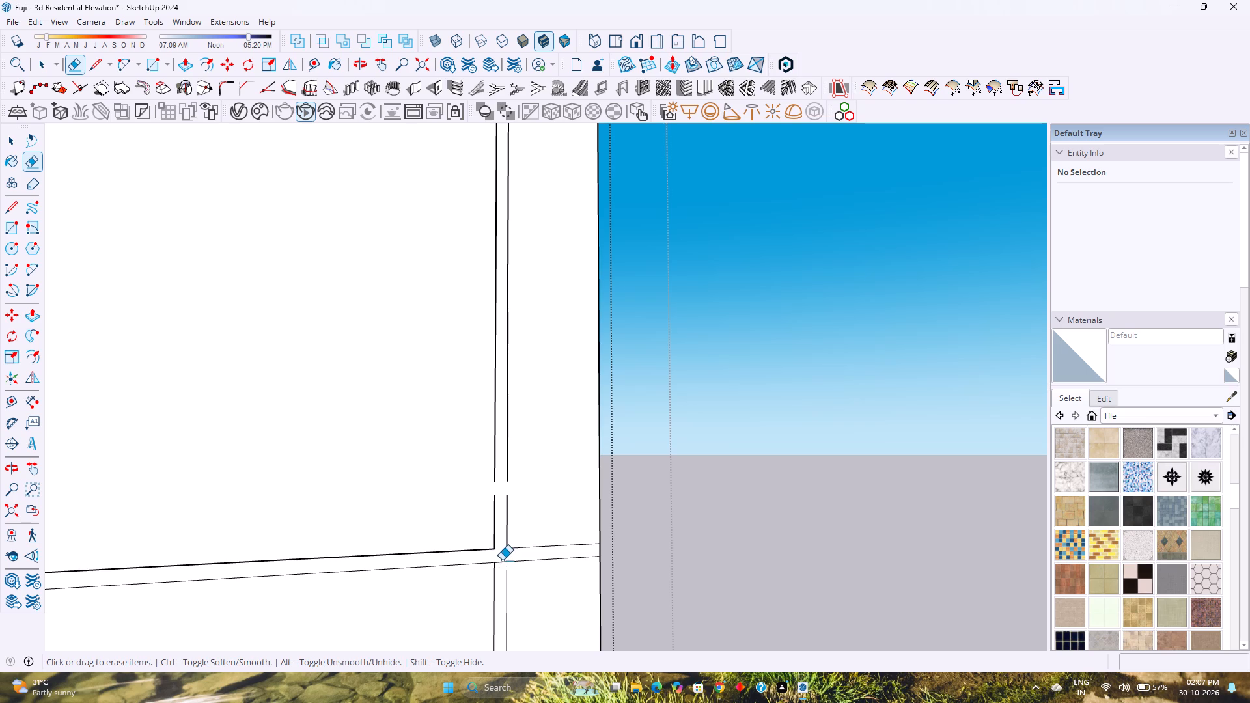
left_click(502, 560)
left_click_drag(505, 558, 514, 558)
Draw 1" lines closing the gaps in both edges of the outer vertical groove just above that crossing.
key("l")
left_click(508, 476)
left_click(508, 495)
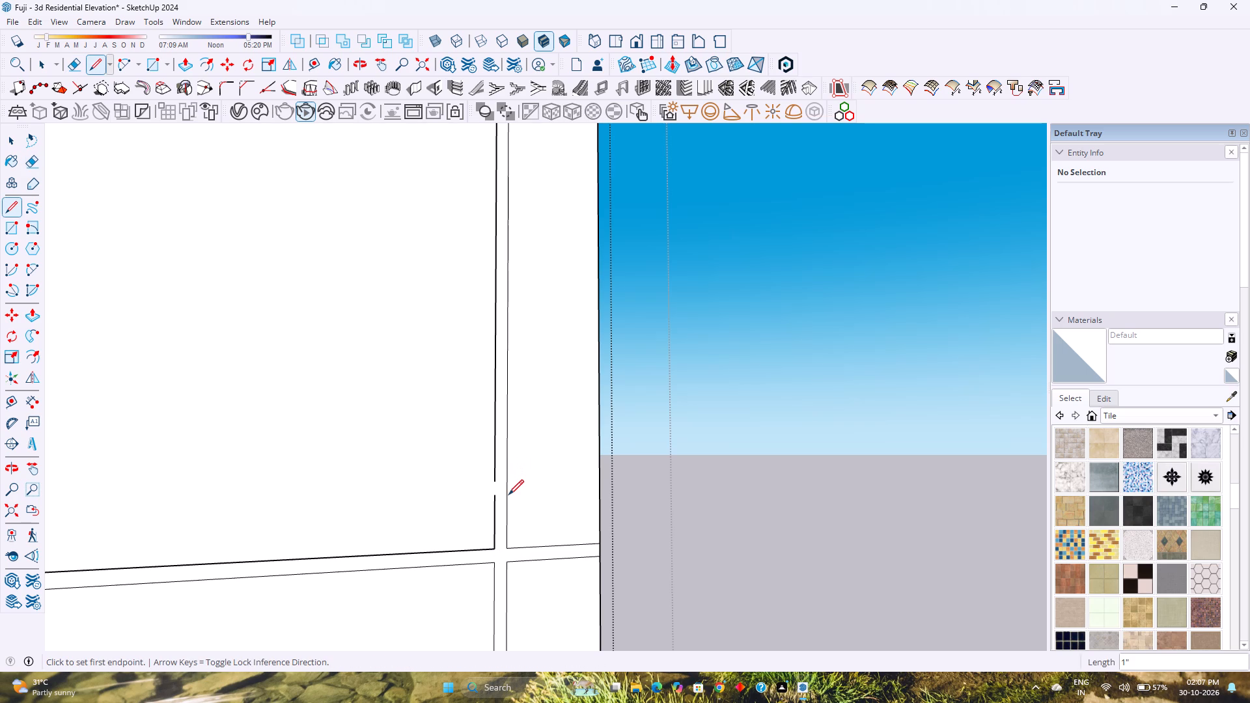
left_click(496, 480)
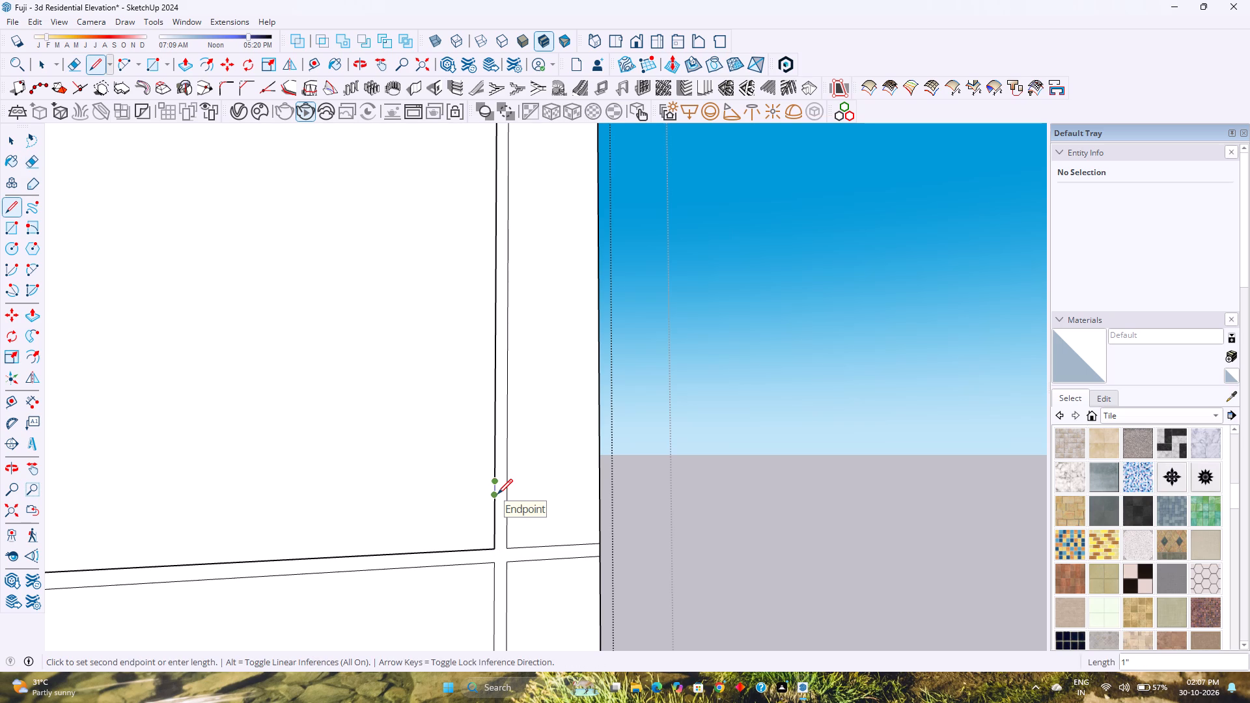
left_click(495, 497)
Erase the short edges inside the crossing of the outer vertical groove and the fourth horizontal groove, just above the three bars.
scroll(486, 516, "down", 5)
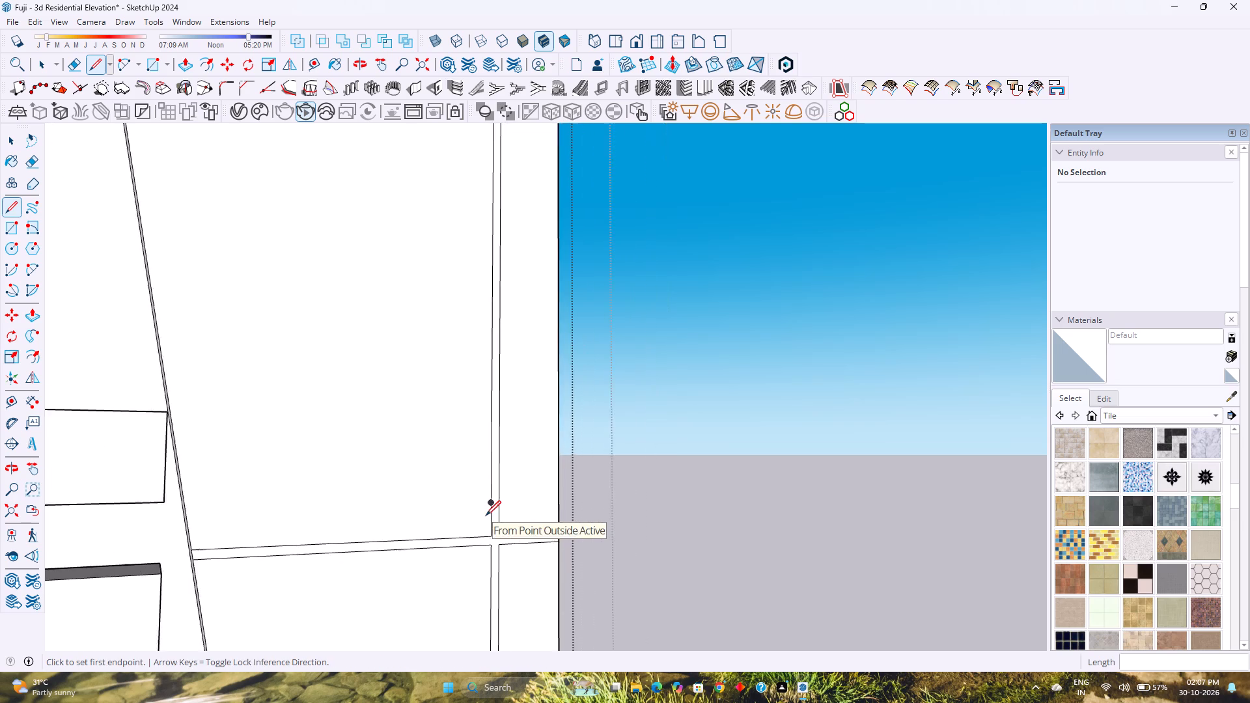
scroll(486, 516, "down", 6)
key("e")
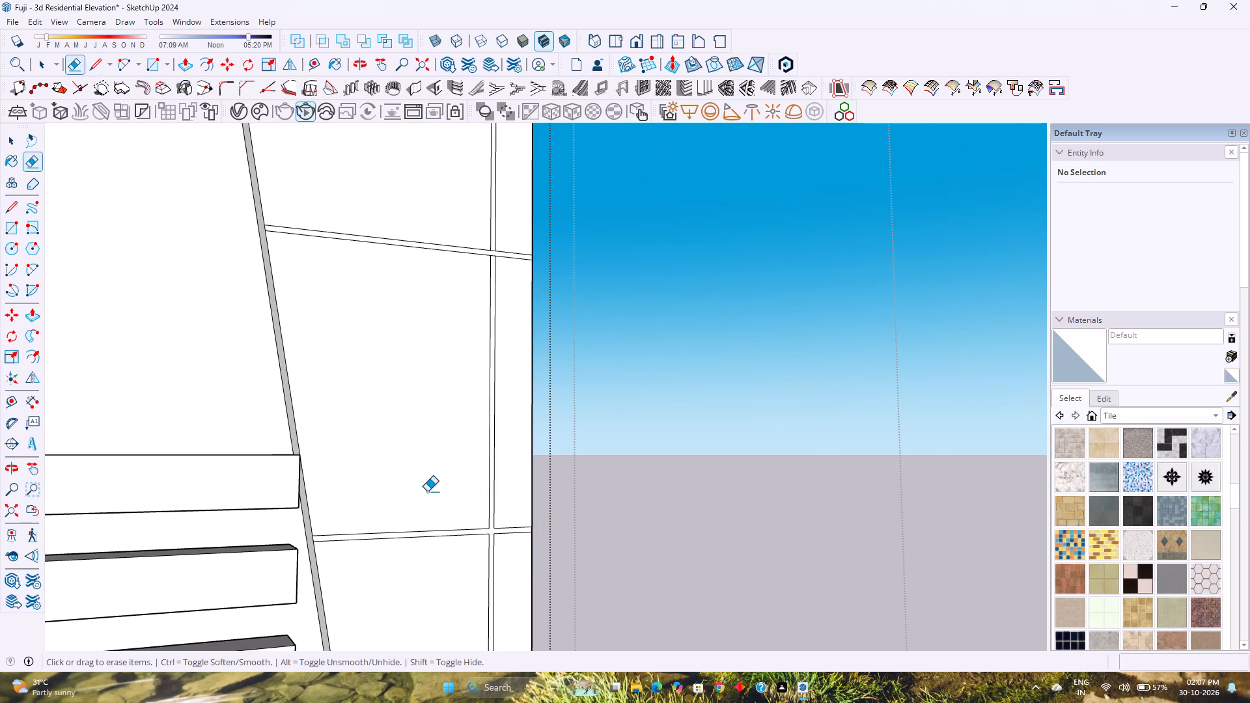
scroll(427, 476, "down", 3)
scroll(480, 293, "up", 14)
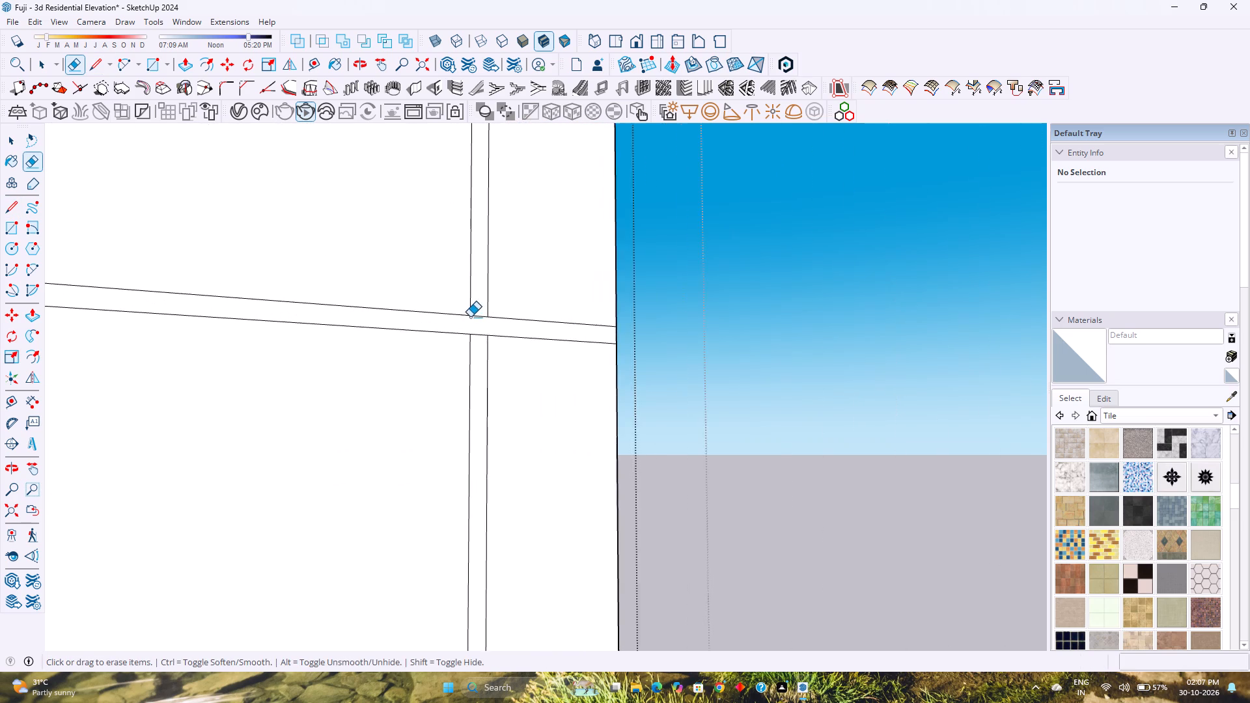
scroll(470, 317, "up", 4)
left_click_drag(478, 312, 482, 347)
scroll(482, 350, "down", 4)
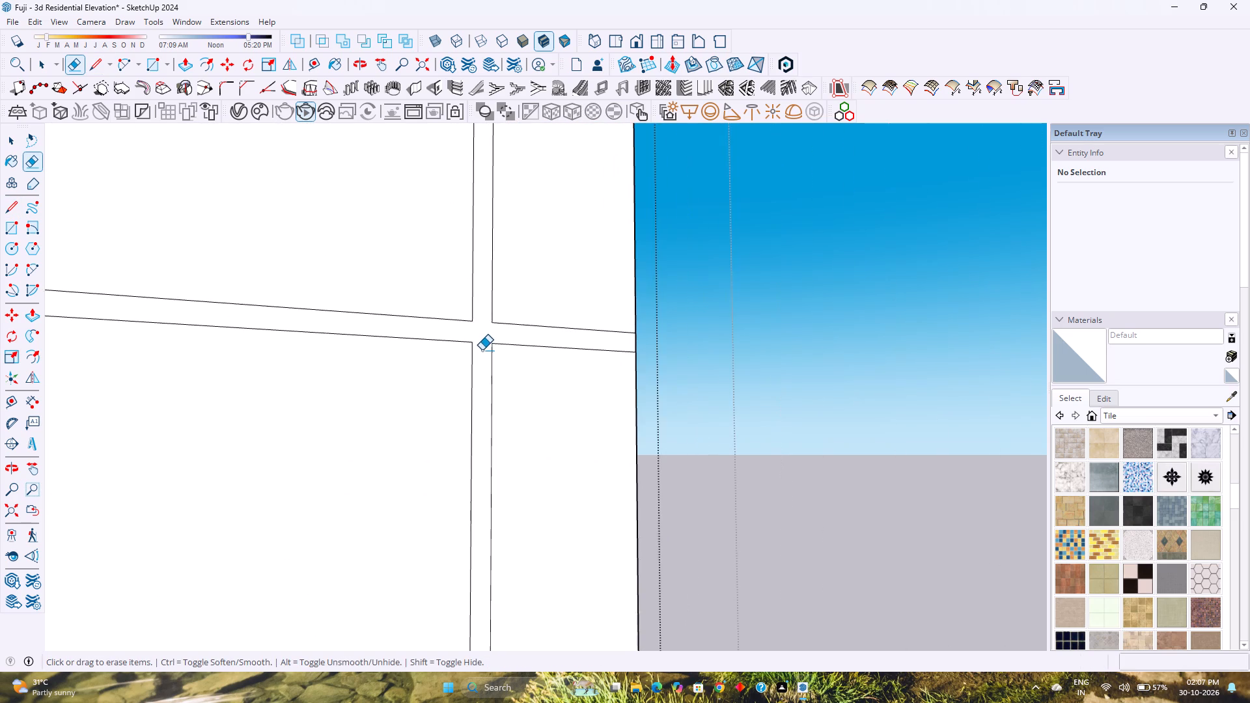
scroll(482, 350, "down", 20)
scroll(482, 350, "down", 4)
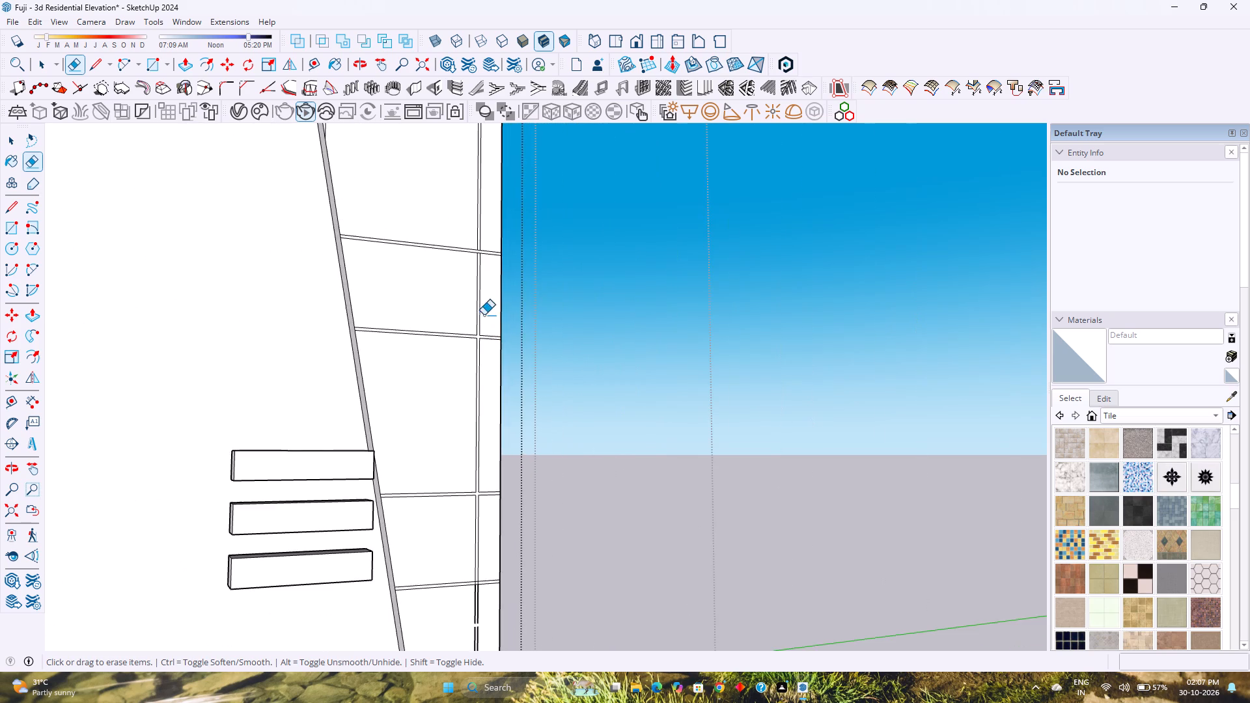
Erase the short edges inside the crossing of the outer vertical groove and the third horizontal groove below the curve.
middle_click_drag(489, 316, 436, 549, "shift")
middle_click(436, 549, "shift")
scroll(430, 468, "up", 14)
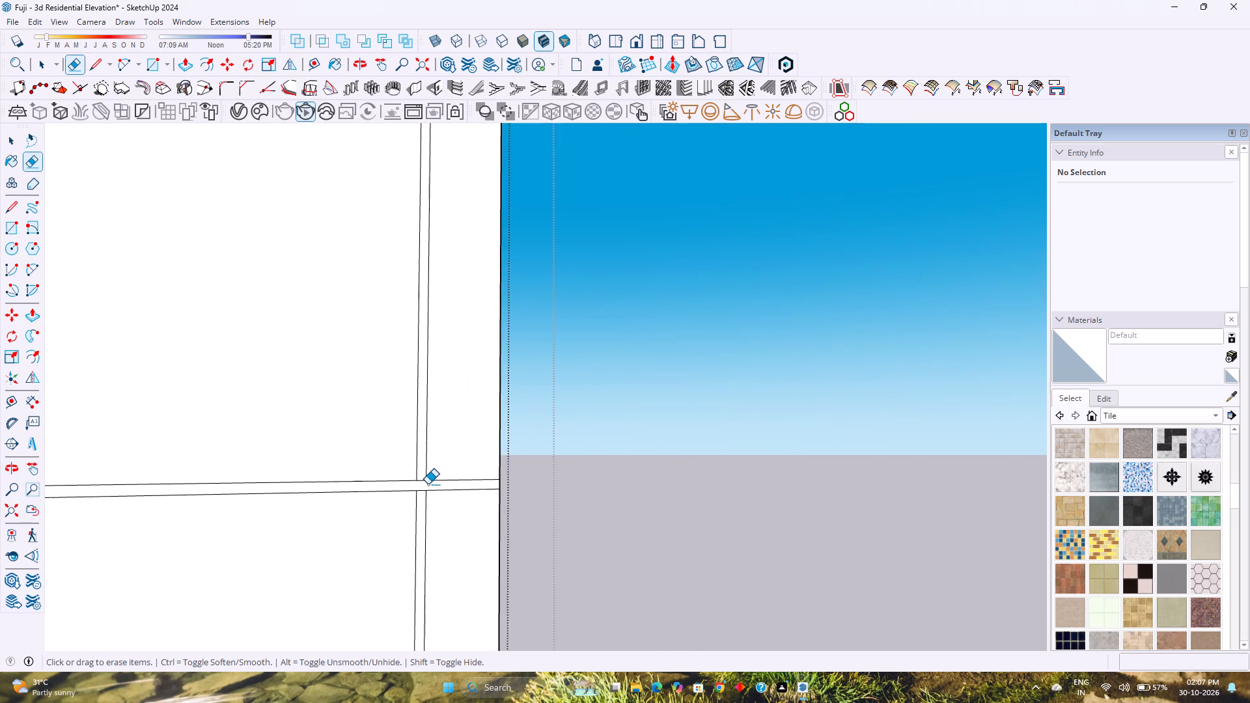
scroll(428, 484, "up", 6)
left_click_drag(417, 475, 418, 504)
scroll(413, 502, "down", 3)
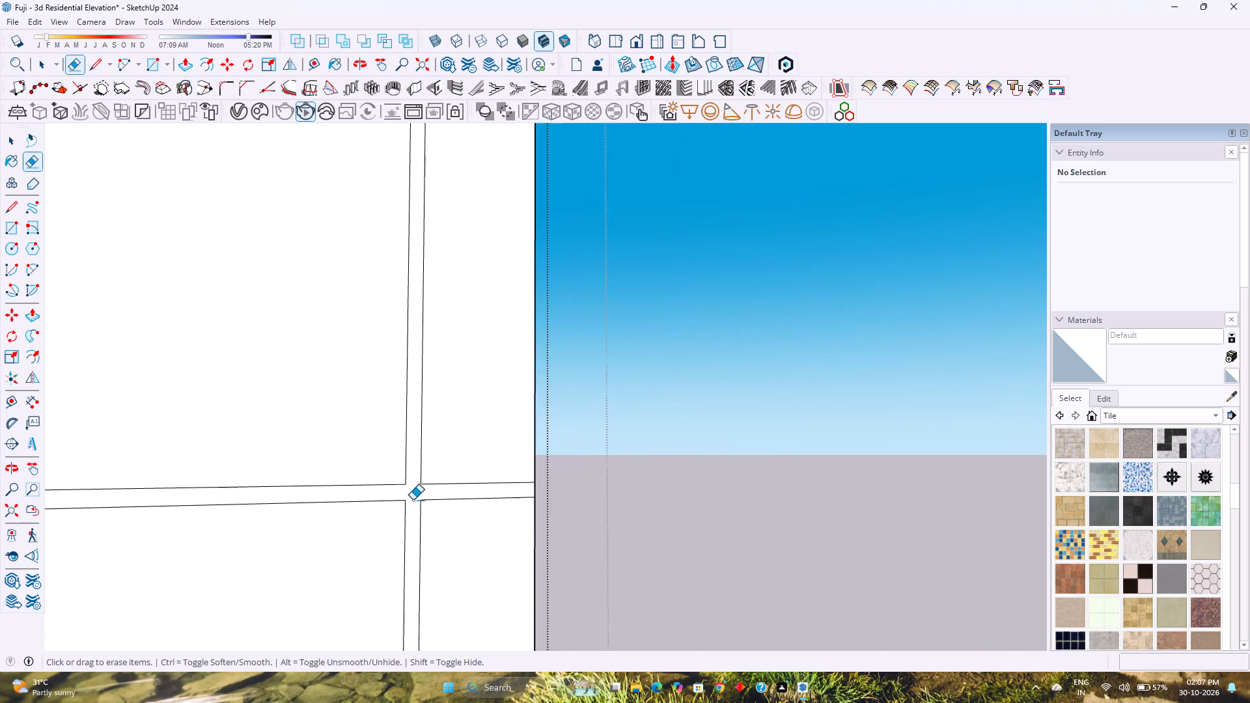
Erase the short edges inside the crossing of the outer vertical groove and the horizontal groove above the curved-top recess.
scroll(413, 500, "down", 20)
scroll(413, 500, "down", 2)
scroll(415, 357, "up", 4)
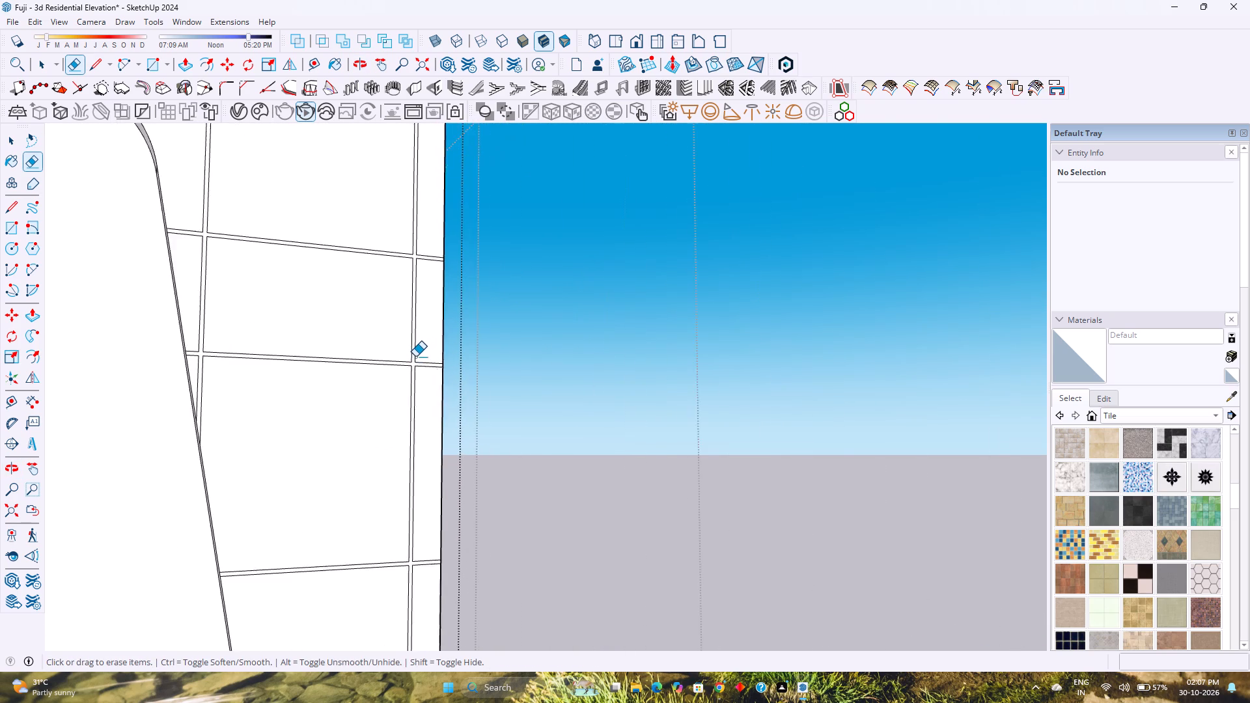
scroll(415, 357, "up", 14)
scroll(411, 363, "down", 8)
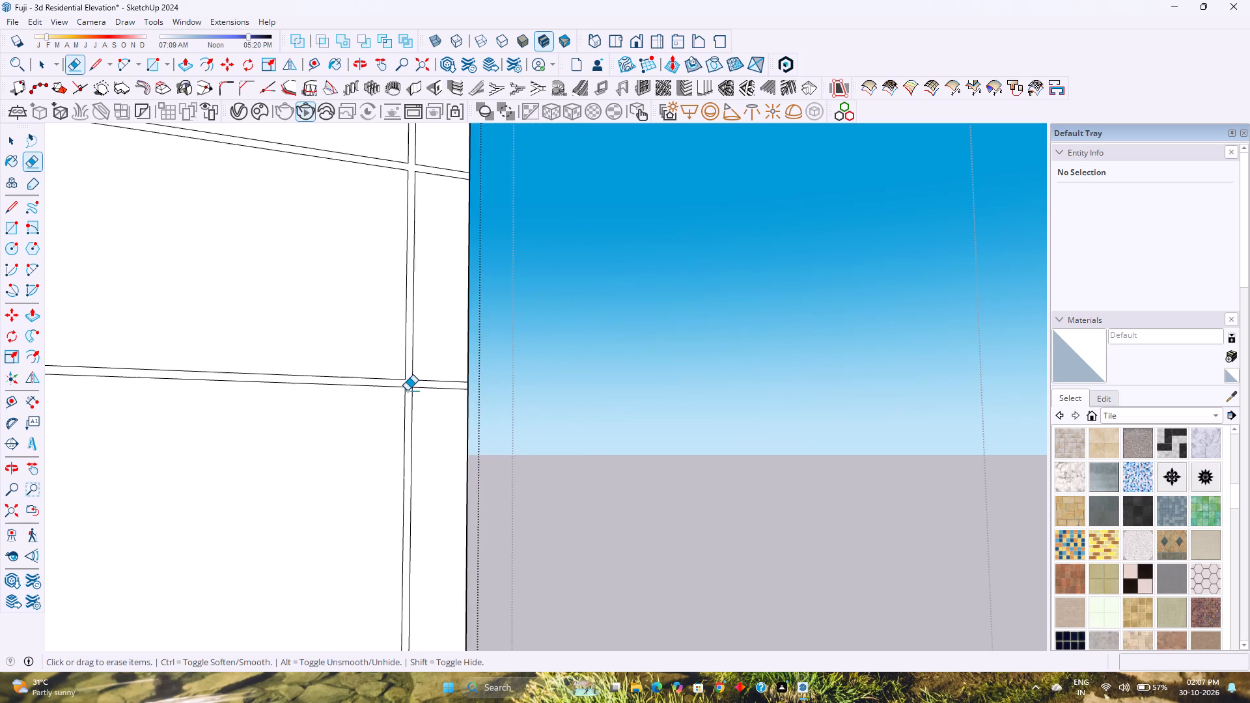
scroll(407, 391, "down", 20)
scroll(407, 391, "down", 1)
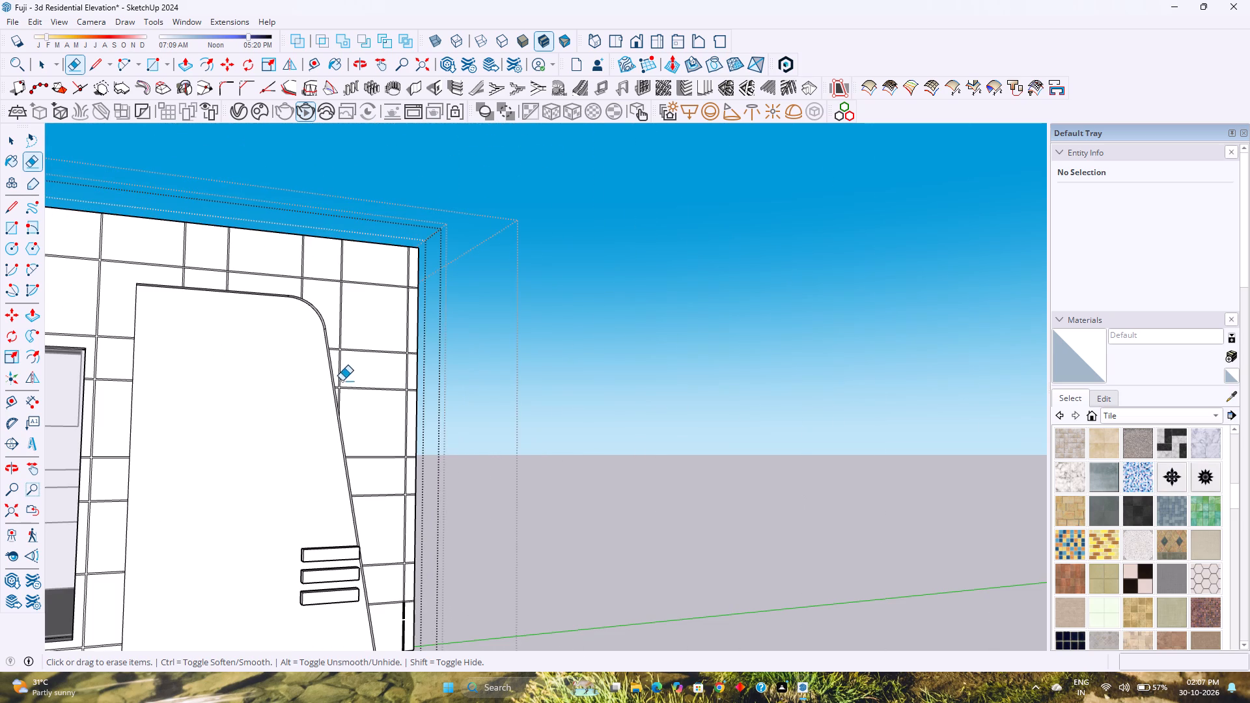
scroll(422, 337, "up", 9)
scroll(311, 389, "up", 5)
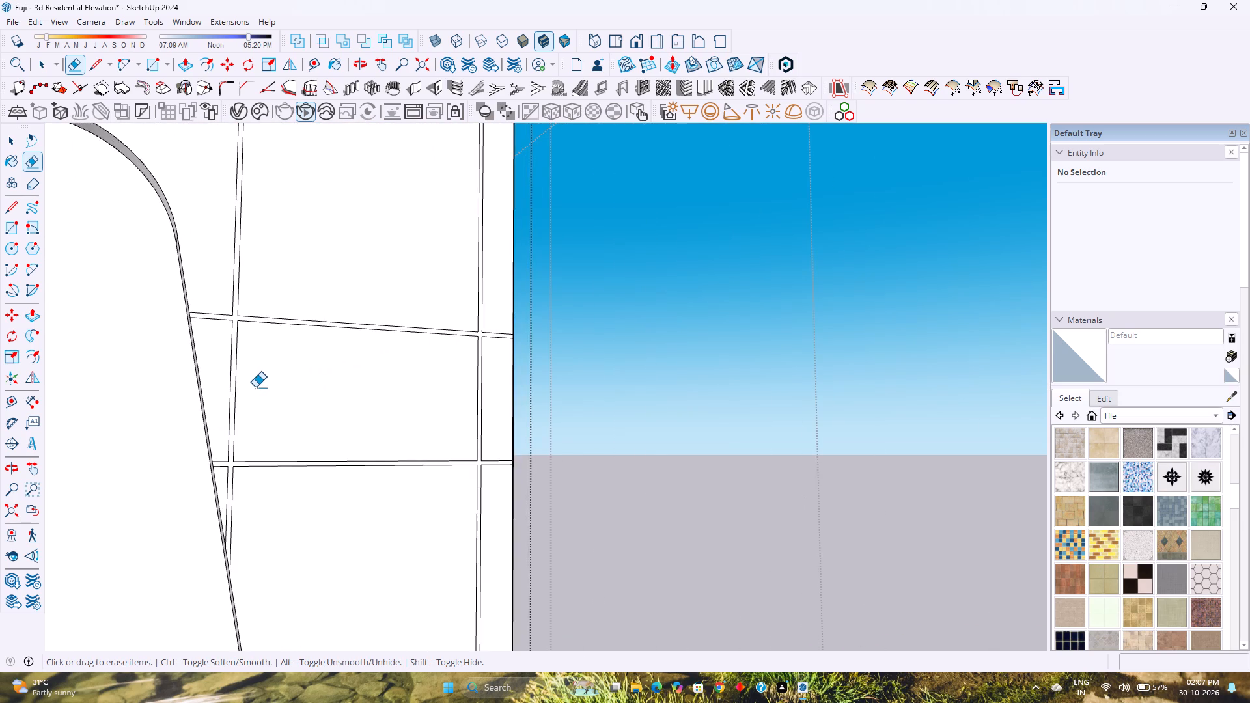
scroll(255, 387, "down", 7)
scroll(387, 200, "up", 6)
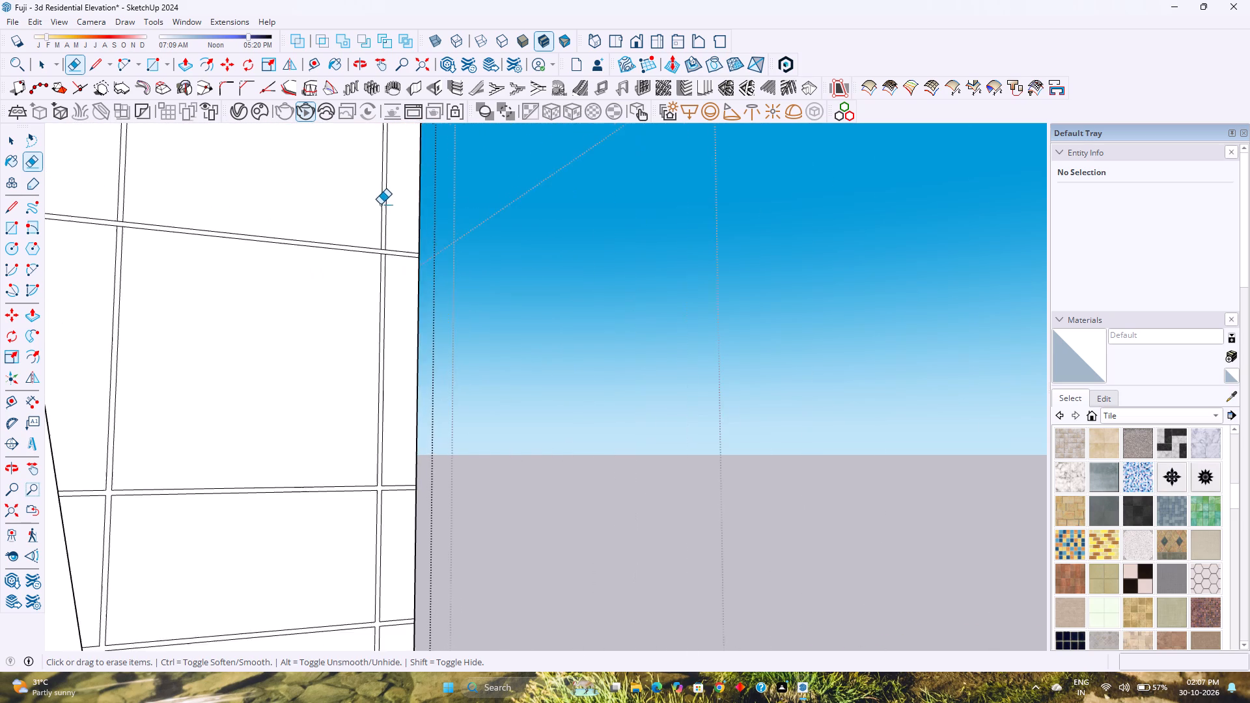
scroll(380, 204, "up", 15)
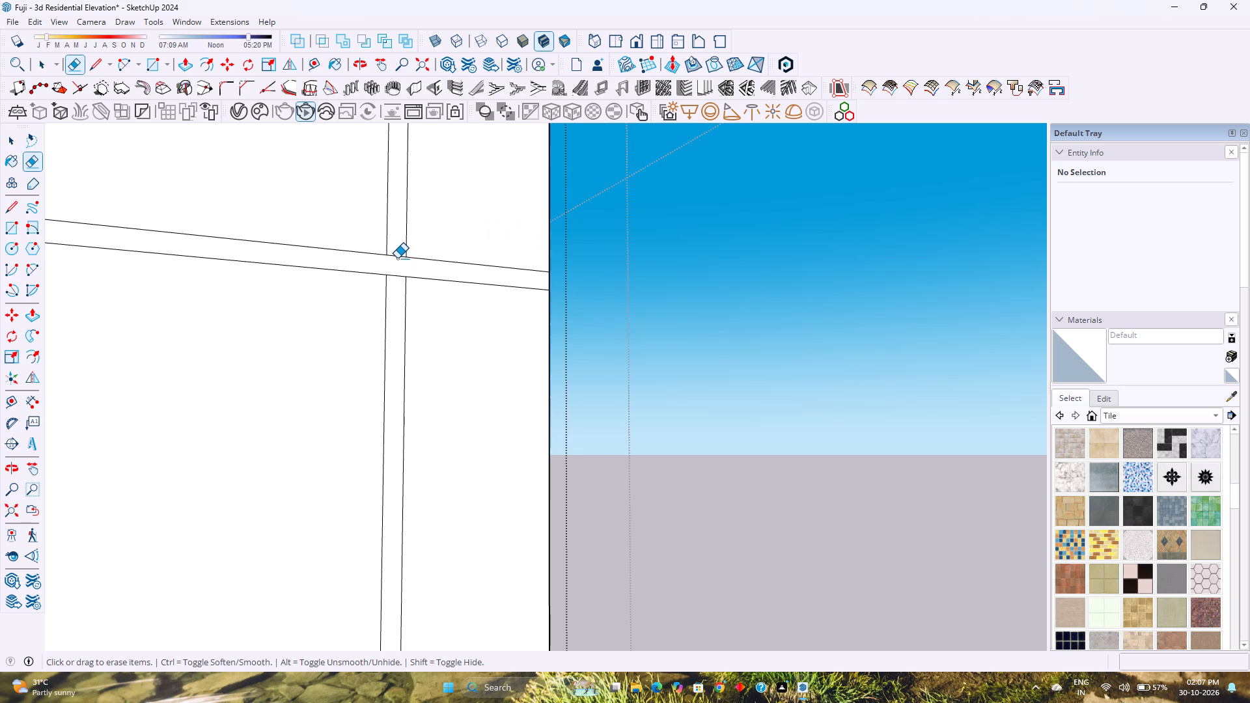
left_click(397, 258)
left_click(398, 277)
scroll(398, 277, "down", 9)
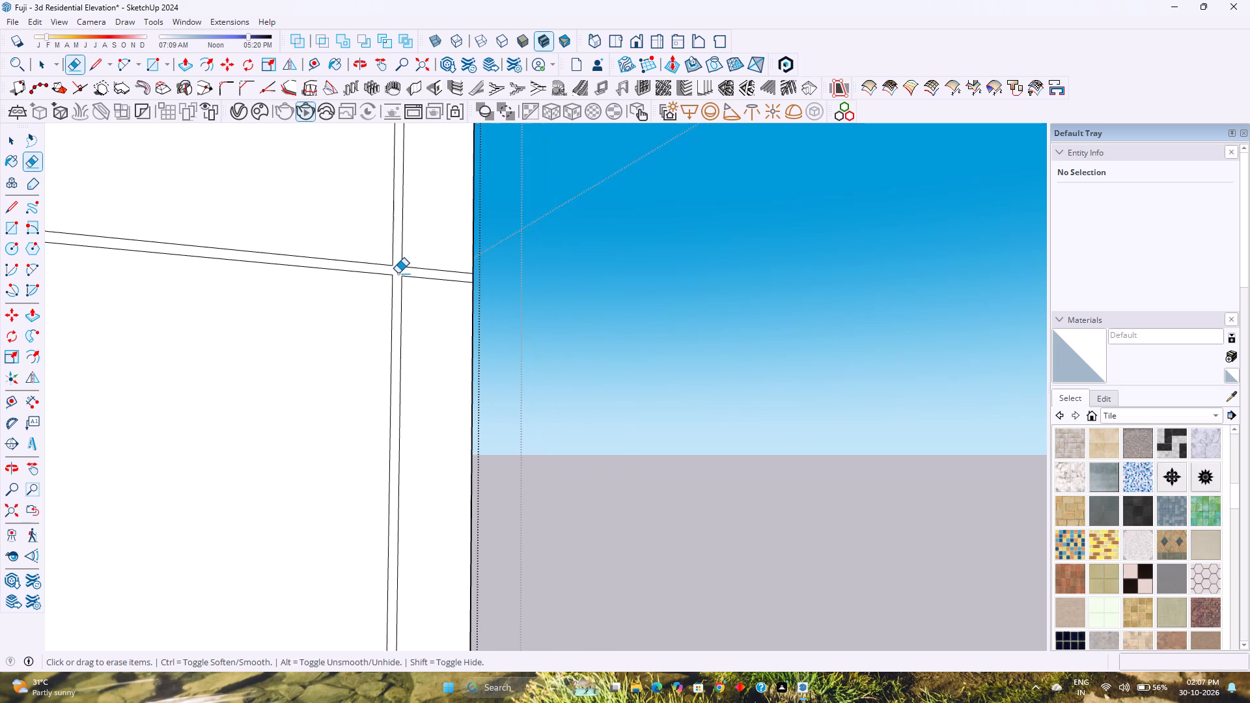
scroll(398, 273, "down", 19)
Erase the short edges where the horizontal groove above the recess crosses the vertical groove beside the slanted edge.
middle_click_drag(323, 301, 482, 365, "shift")
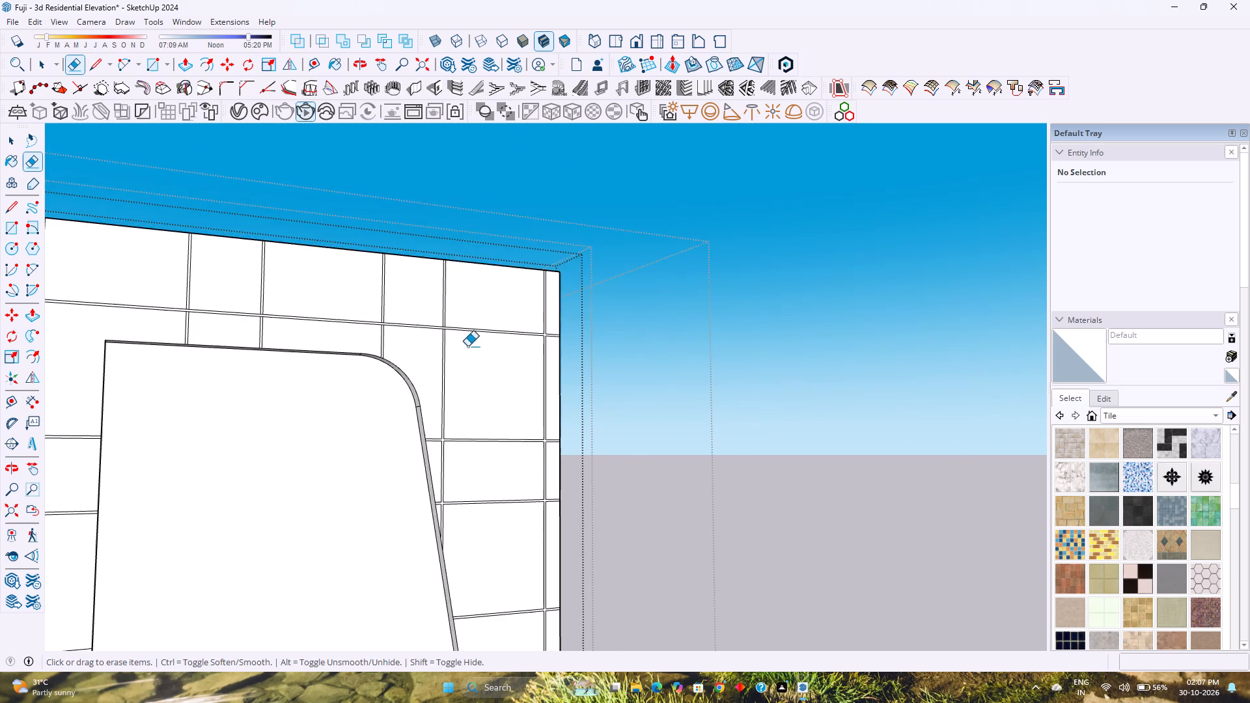
scroll(441, 331, "up", 19)
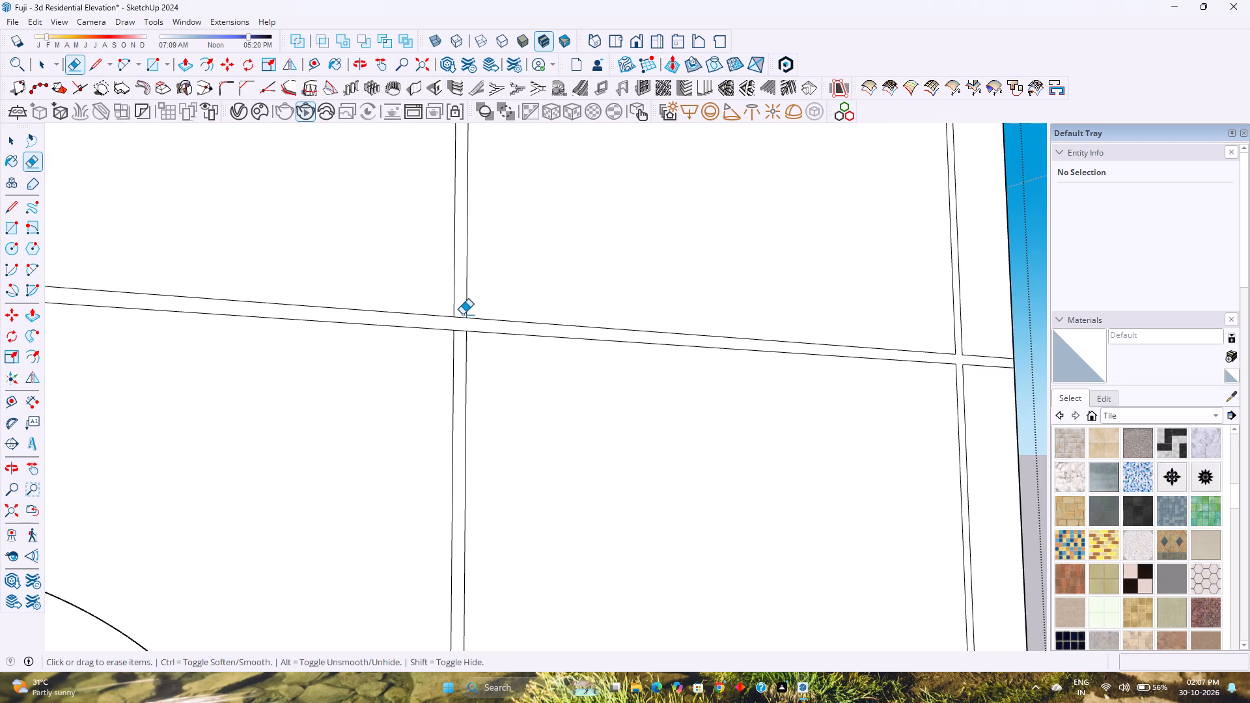
left_click(462, 315)
left_click(462, 331)
Erase the short edges where the horizontal groove above the recess crosses the vertical groove that meets the curve.
scroll(462, 331, "down", 11)
scroll(462, 329, "up", 2)
scroll(461, 329, "down", 4)
scroll(292, 312, "up", 10)
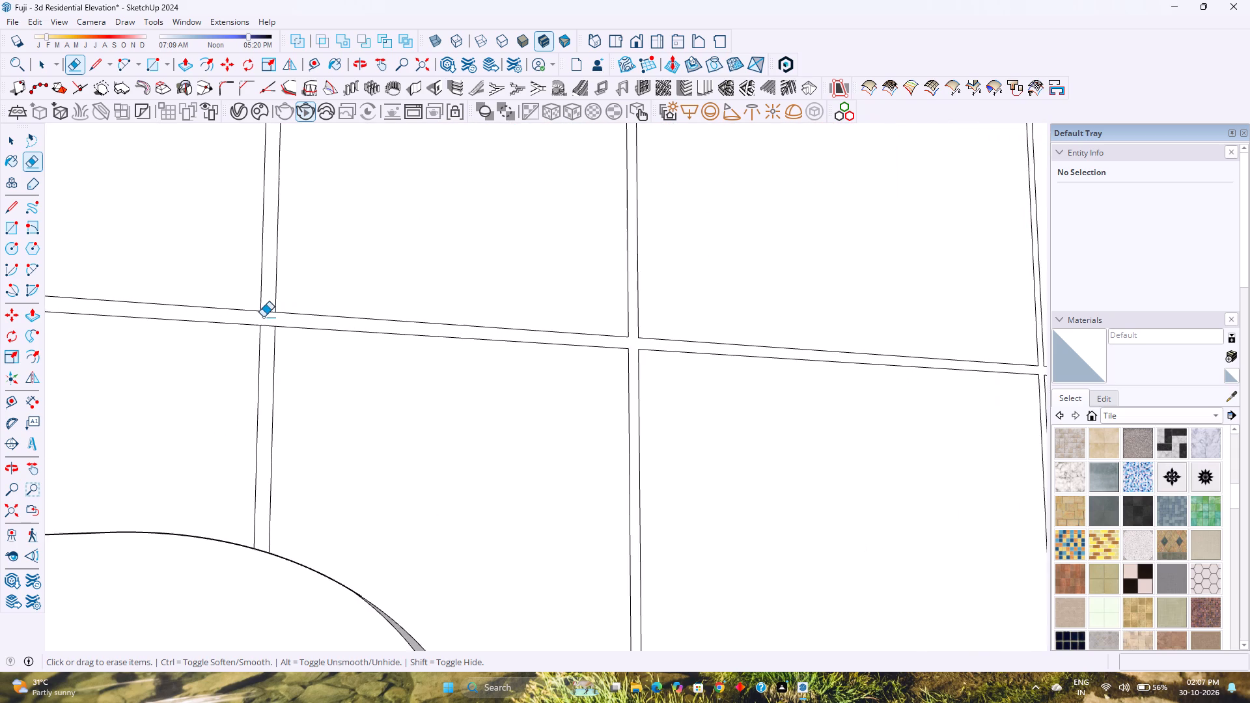
scroll(263, 317, "up", 6)
left_click(281, 309)
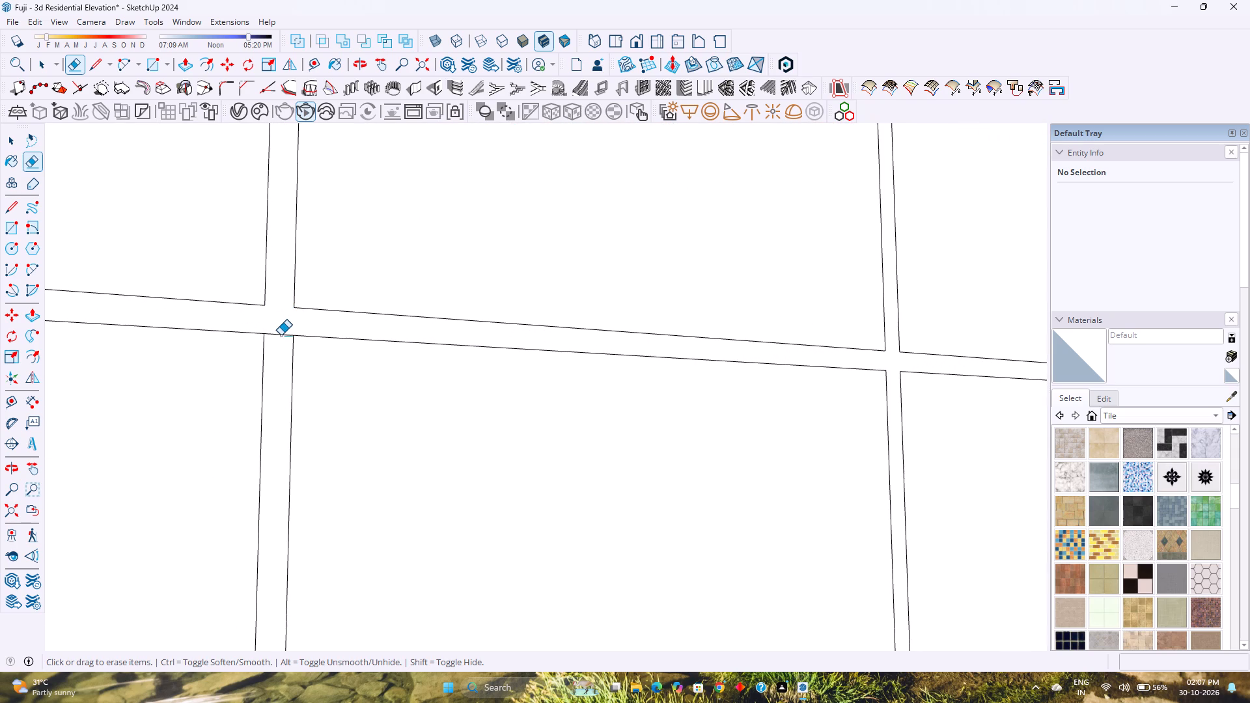
left_click(281, 337)
Erase the short edges where that horizontal groove crosses the middle of the three vertical grooves above the recess.
scroll(286, 333, "down", 12)
middle_click_drag(275, 352, 630, 378, "shift")
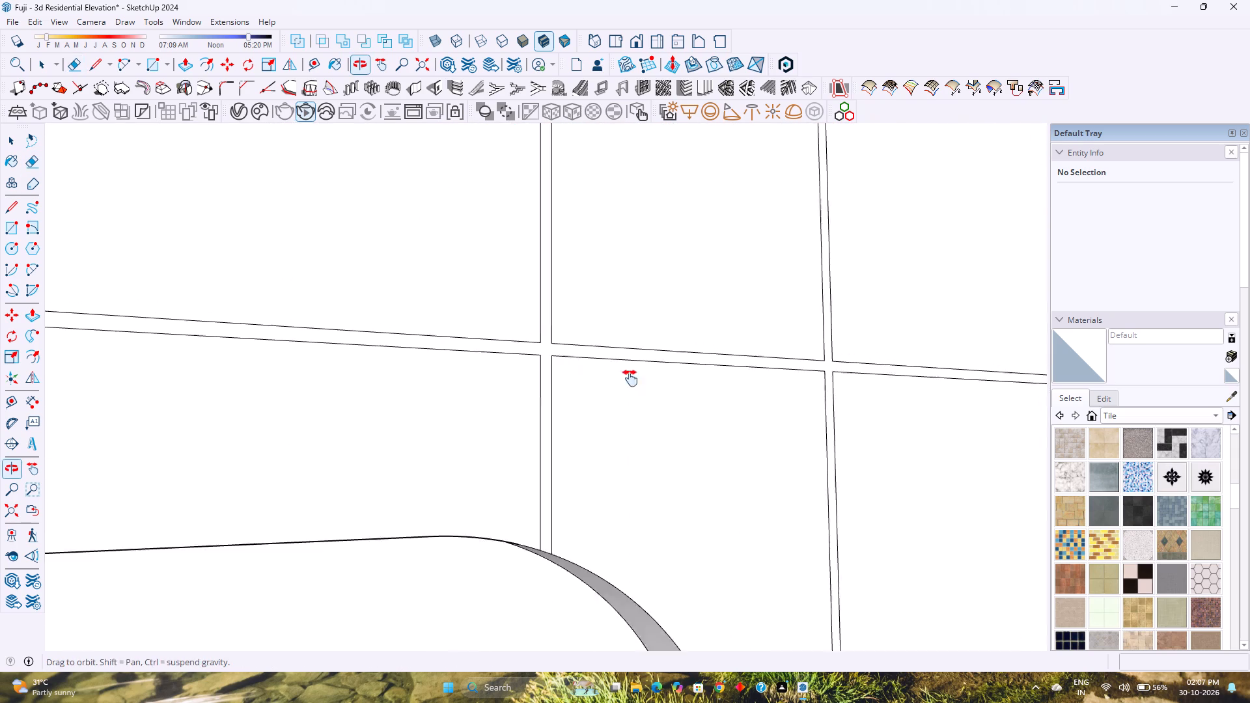
middle_click_drag(630, 378, 662, 379, "shift")
scroll(404, 335, "down", 8)
middle_click_drag(389, 337, 622, 355, "shift")
scroll(409, 342, "up", 2)
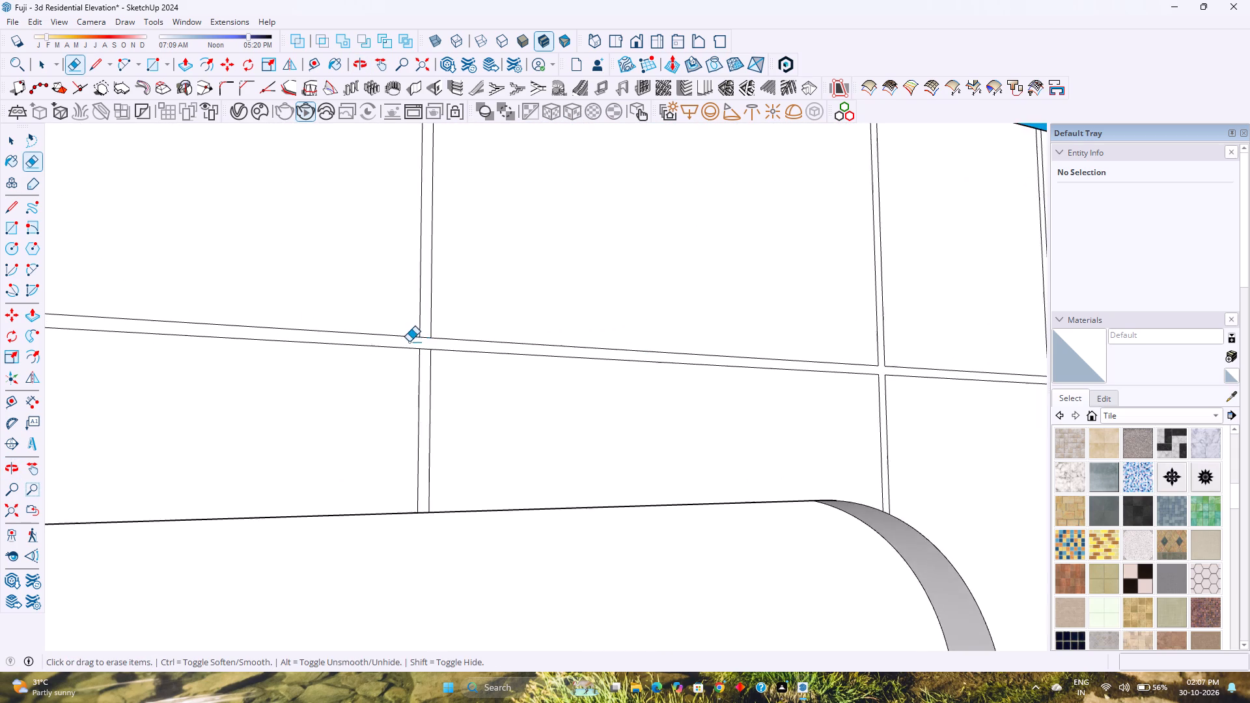
scroll(409, 342, "up", 10)
left_click(425, 338)
left_click_drag(424, 372, 424, 366)
scroll(421, 362, "down", 12)
Erase the short edges where the horizontal groove above the recess crosses the vertical groove farthest from the curved corner.
middle_click_drag(195, 363, 561, 411, "shift")
middle_click(562, 411, "shift")
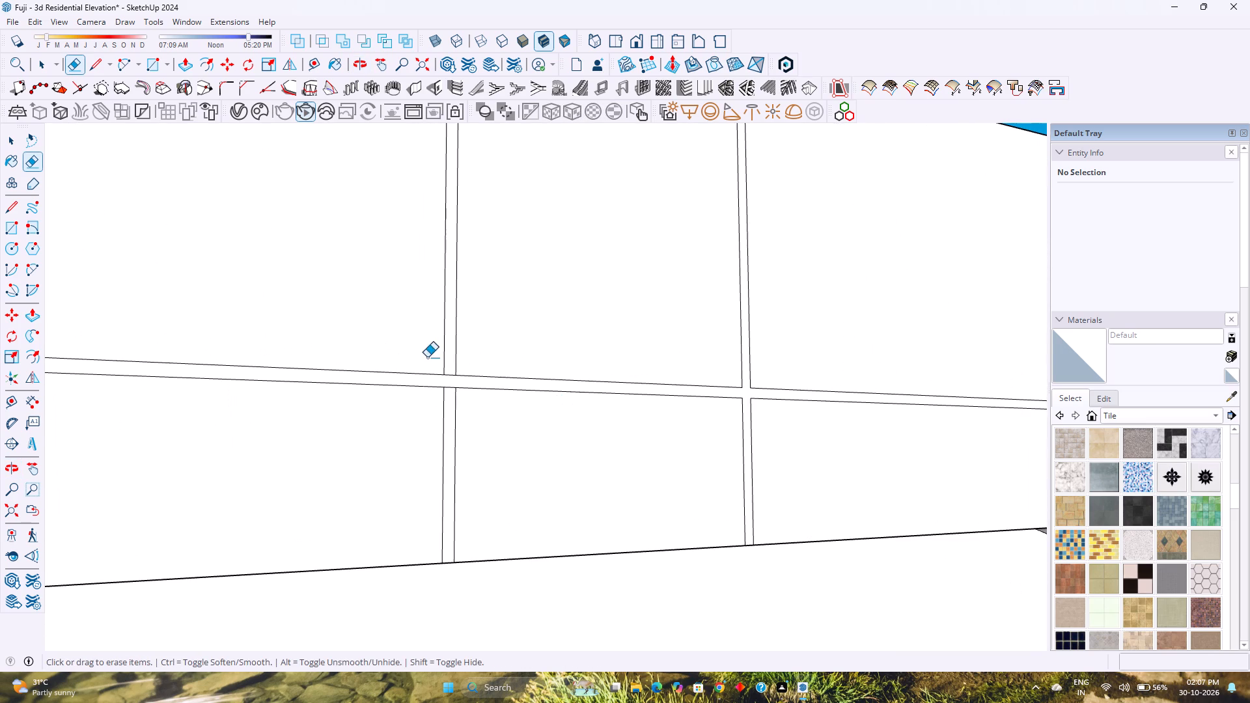
scroll(444, 374, "up", 6)
left_click(452, 374)
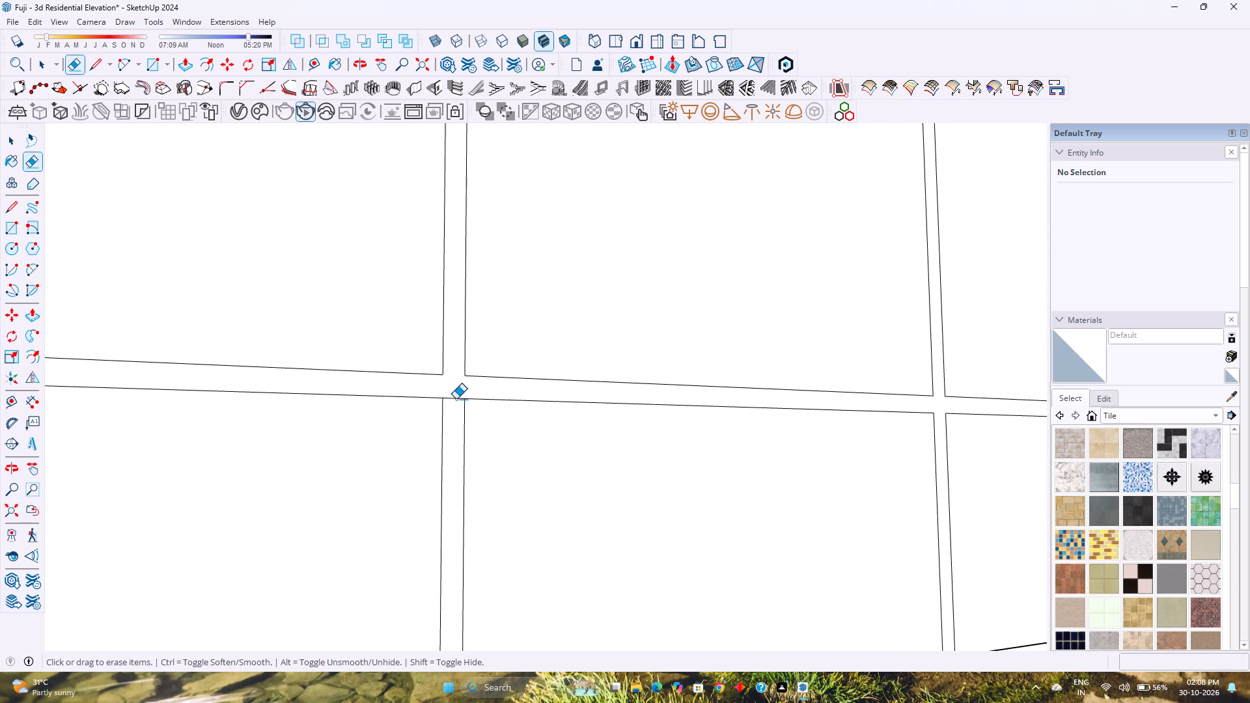
left_click(456, 399)
Erase the short edges inside the crossing of the outer vertical groove and the lowest horizontal groove beside the slanted edge.
scroll(457, 393, "down", 20)
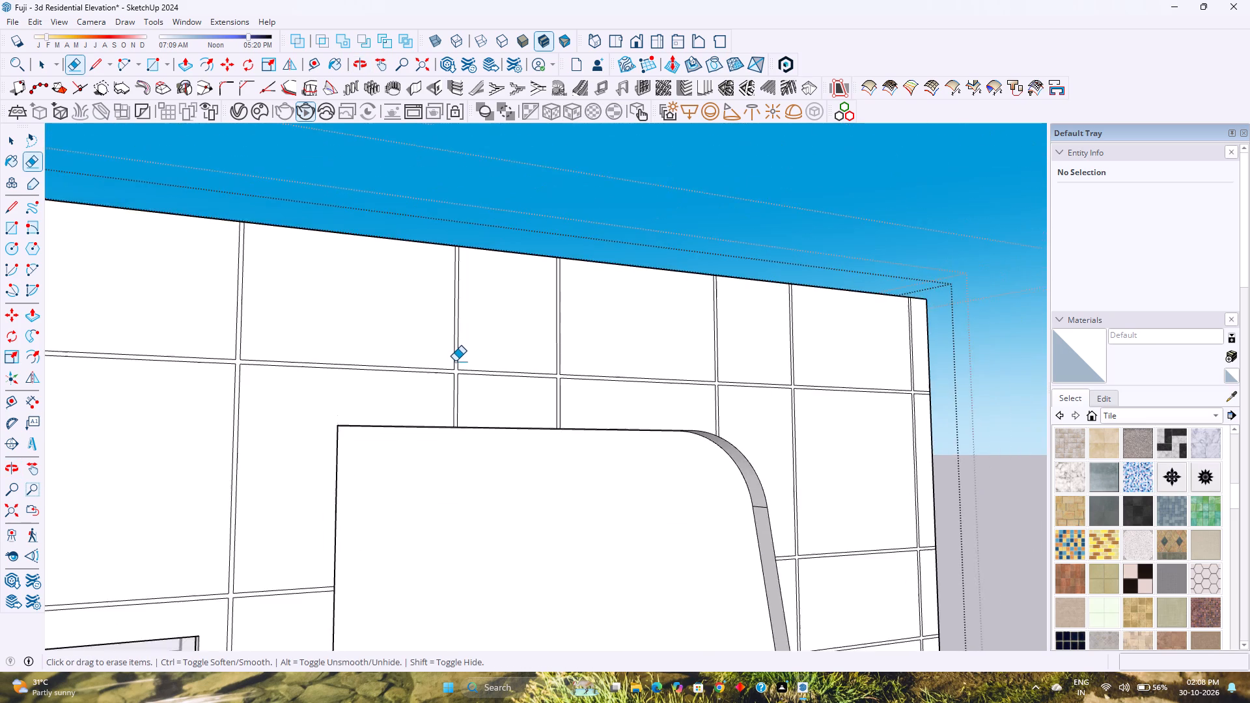
scroll(455, 361, "down", 3)
middle_click_drag(443, 413, 447, 379, "shift")
middle_click(447, 379, "shift")
scroll(302, 353, "down", 2)
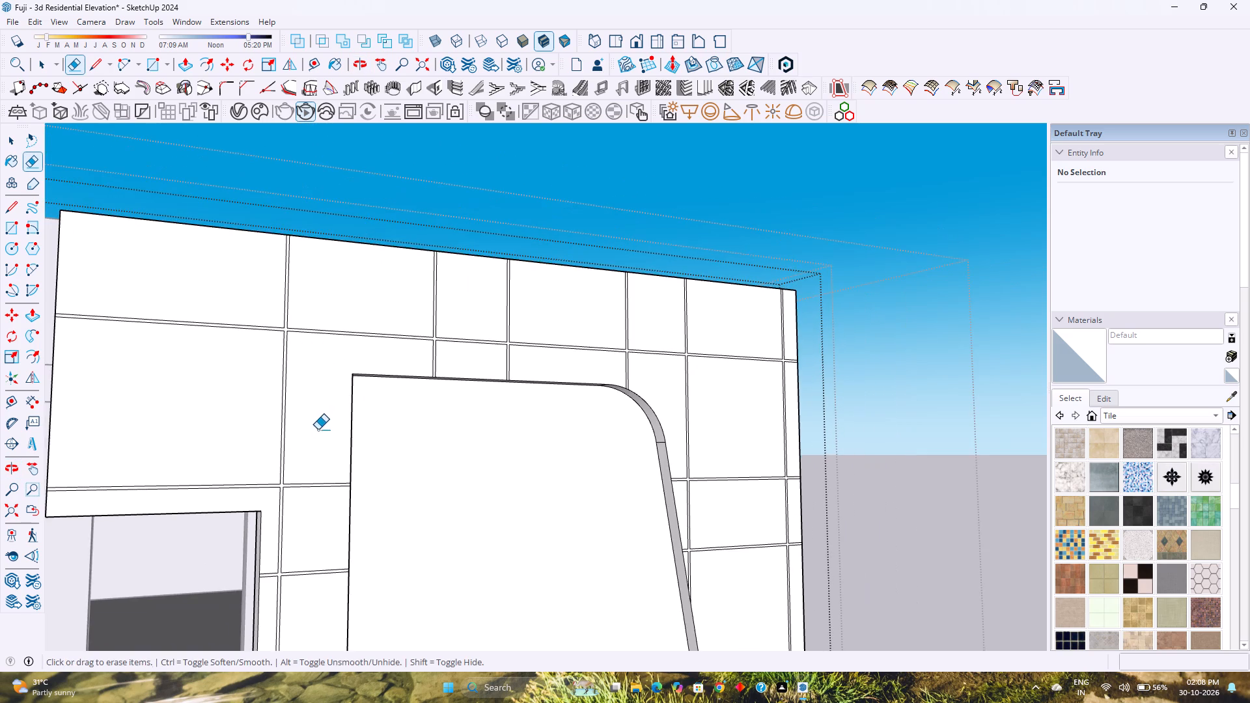
middle_click_drag(316, 430, 320, 374, "shift")
middle_click(320, 374, "shift")
scroll(328, 370, "down", 8)
middle_click_drag(320, 458, 337, 383, "shift")
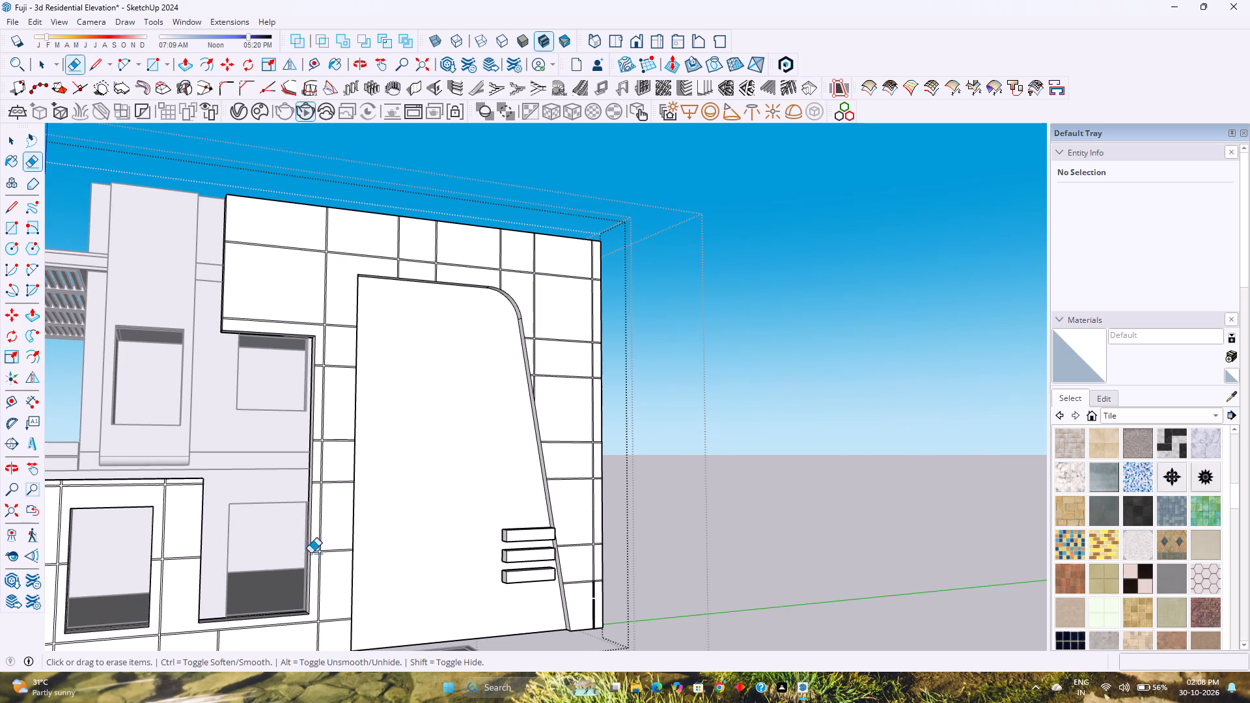
scroll(571, 573, "up", 12)
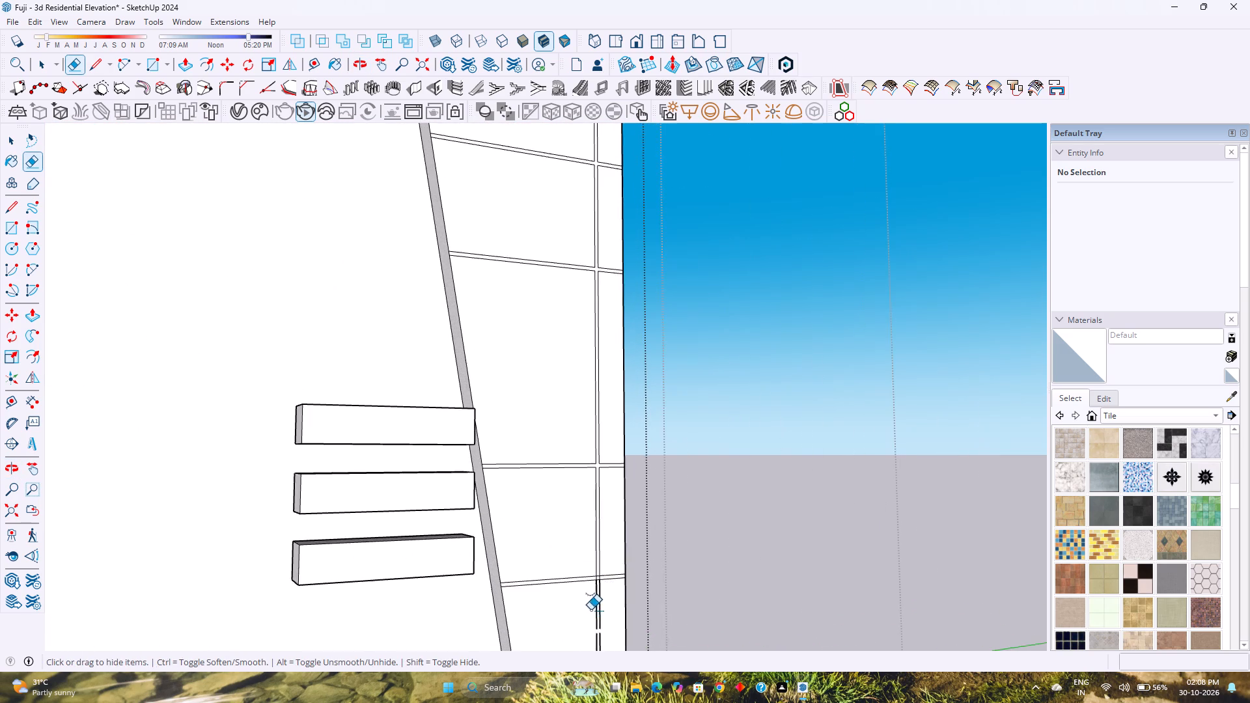
middle_click_drag(591, 615, 548, 525, "shift")
middle_click(548, 525, "shift")
scroll(562, 465, "up", 11)
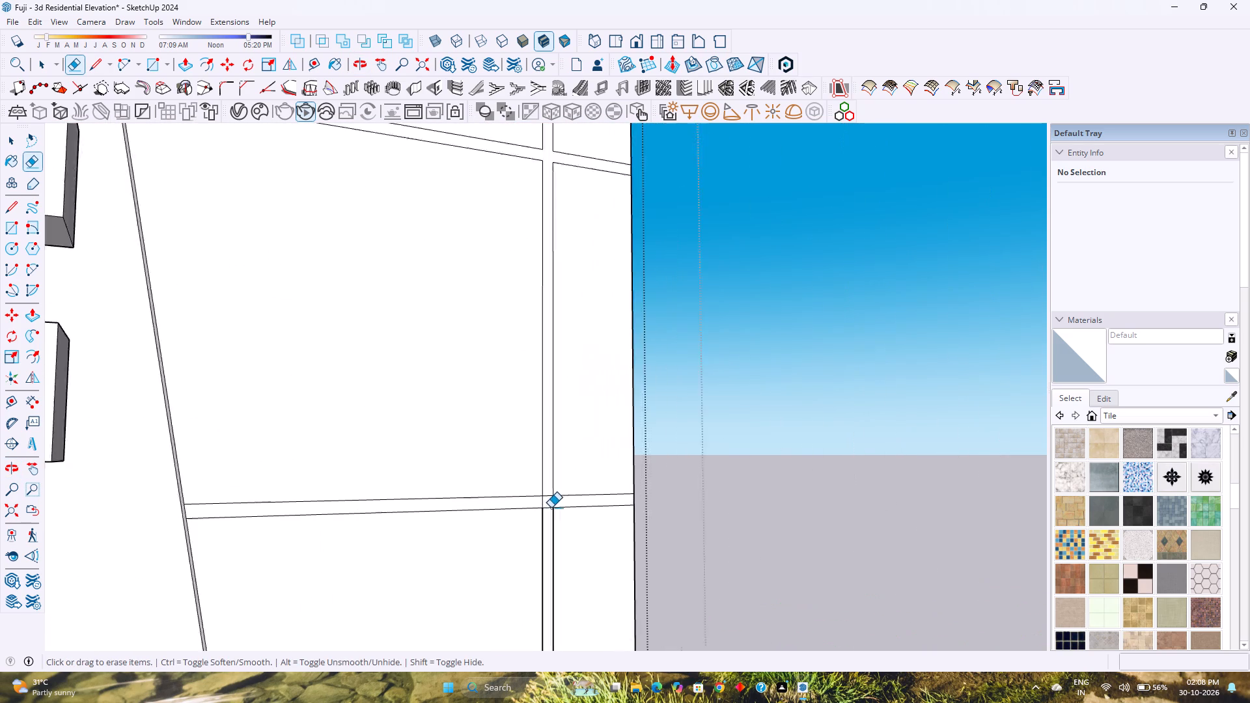
scroll(551, 508, "up", 3)
left_click_drag(539, 502, 548, 499)
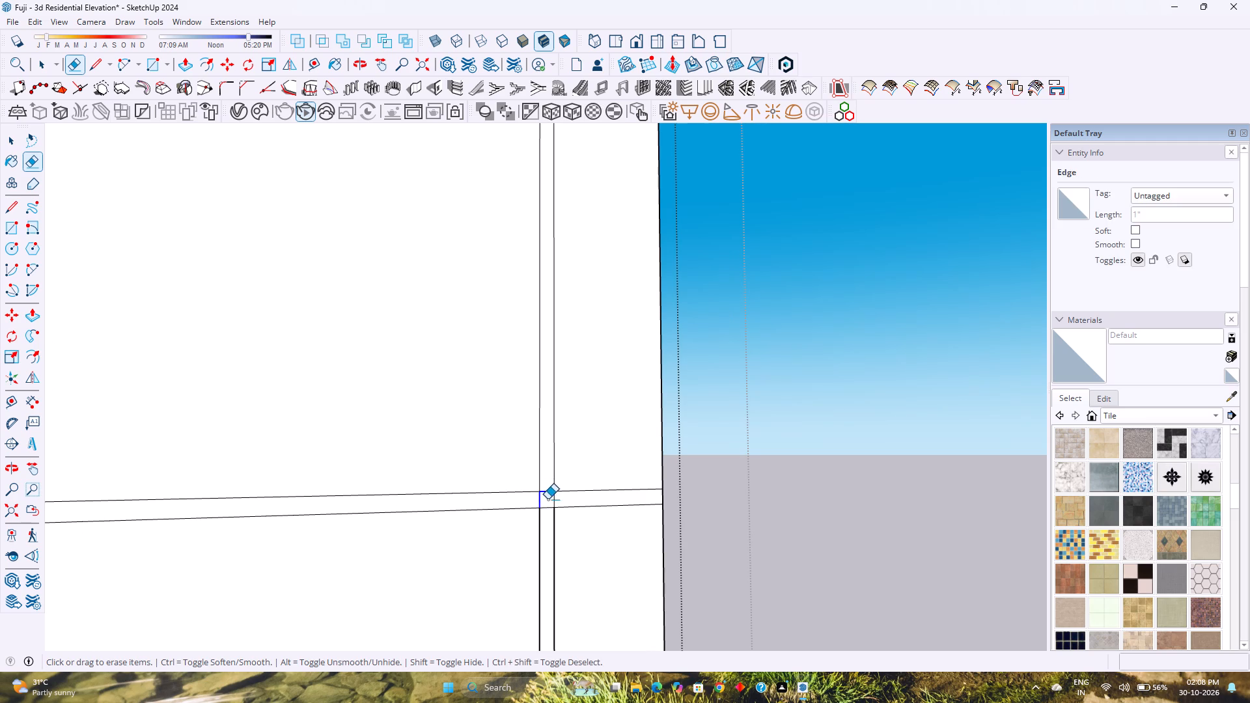
left_click_drag(548, 499, 547, 508)
Draw two 1" lines closing the gaps in both edges of the outer vertical groove, below the lowest horizontal groove.
scroll(542, 505, "down", 3)
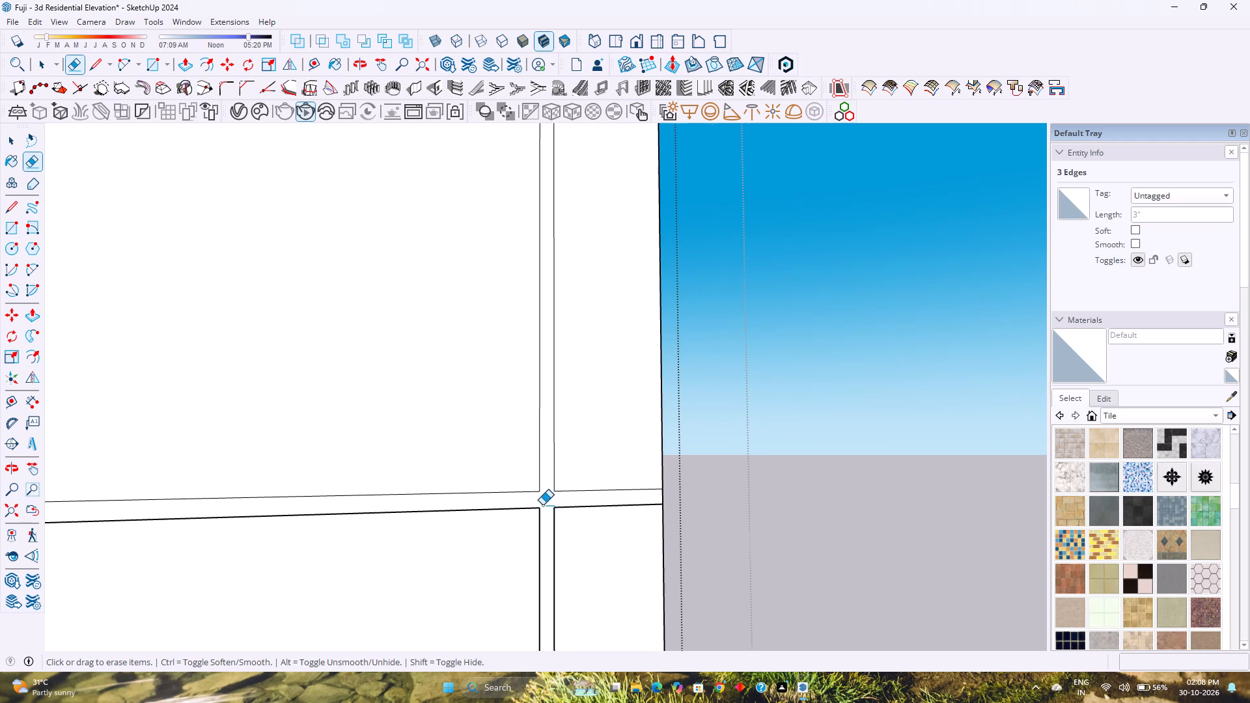
scroll(542, 505, "down", 1)
middle_click_drag(530, 536, 456, 439, "shift")
scroll(441, 408, "down", 7)
scroll(426, 598, "up", 9)
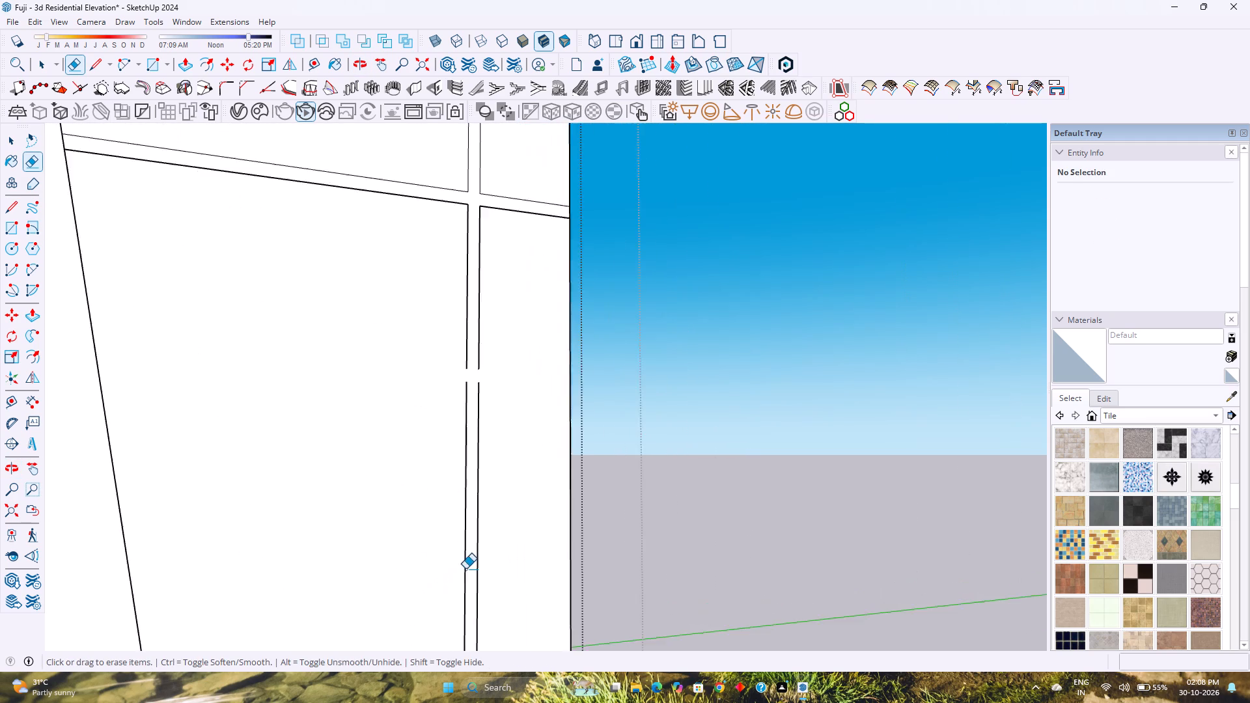
scroll(465, 569, "up", 3)
key("l")
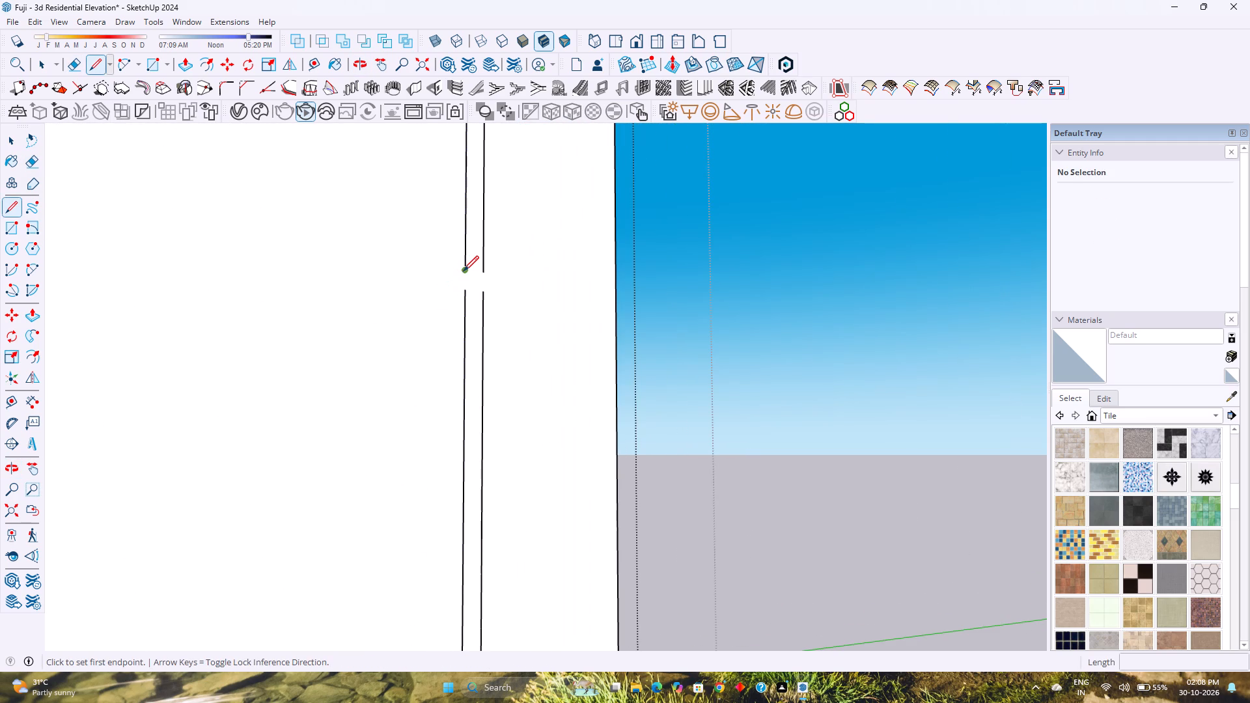
left_click(464, 271)
left_click(467, 290)
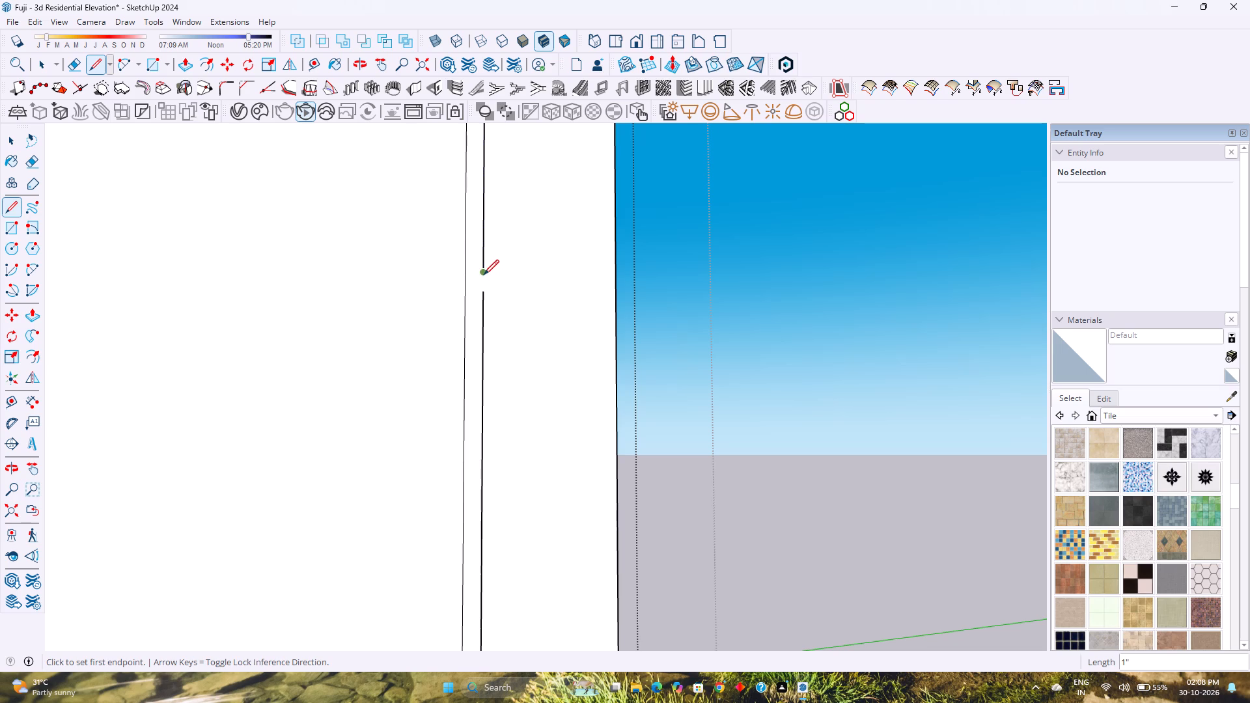
left_click(484, 275)
left_click(482, 292)
Erase the short edges where the vertical grooves meet the bottom horizontal groove beneath the lower windows.
scroll(473, 307, "down", 11)
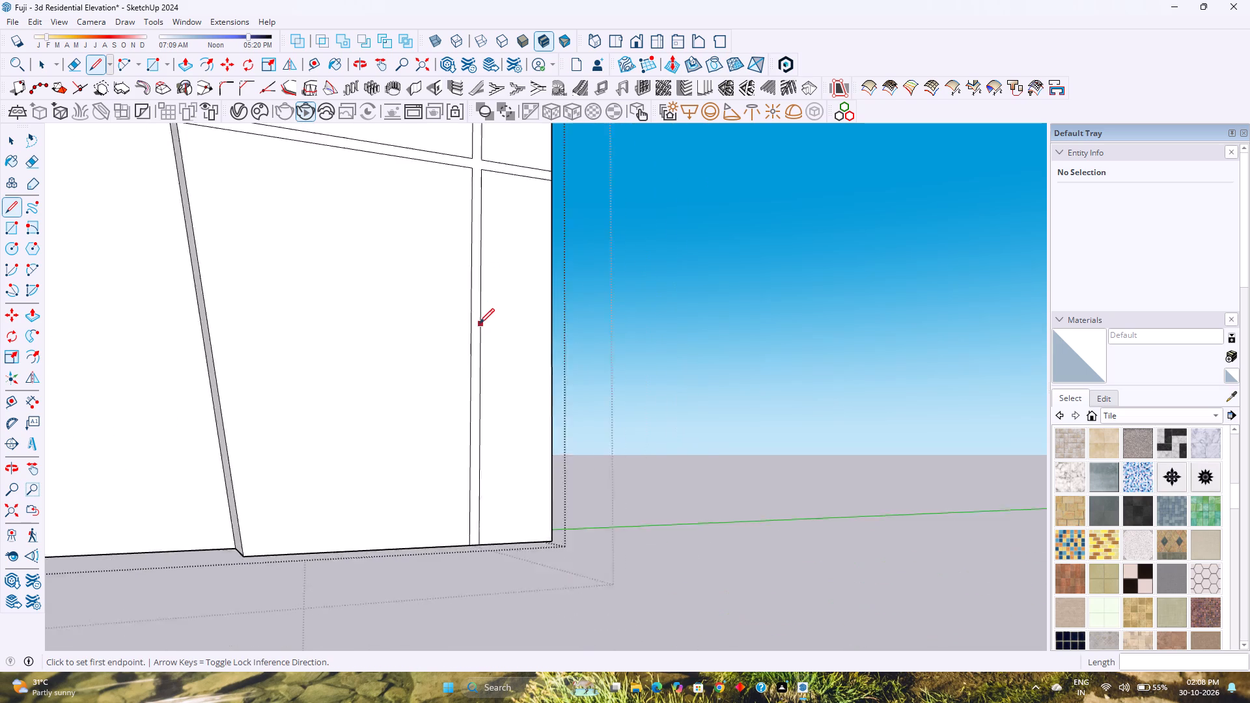
scroll(479, 324, "down", 13)
middle_click_drag(296, 325, 568, 480, "shift")
middle_click(568, 480, "shift")
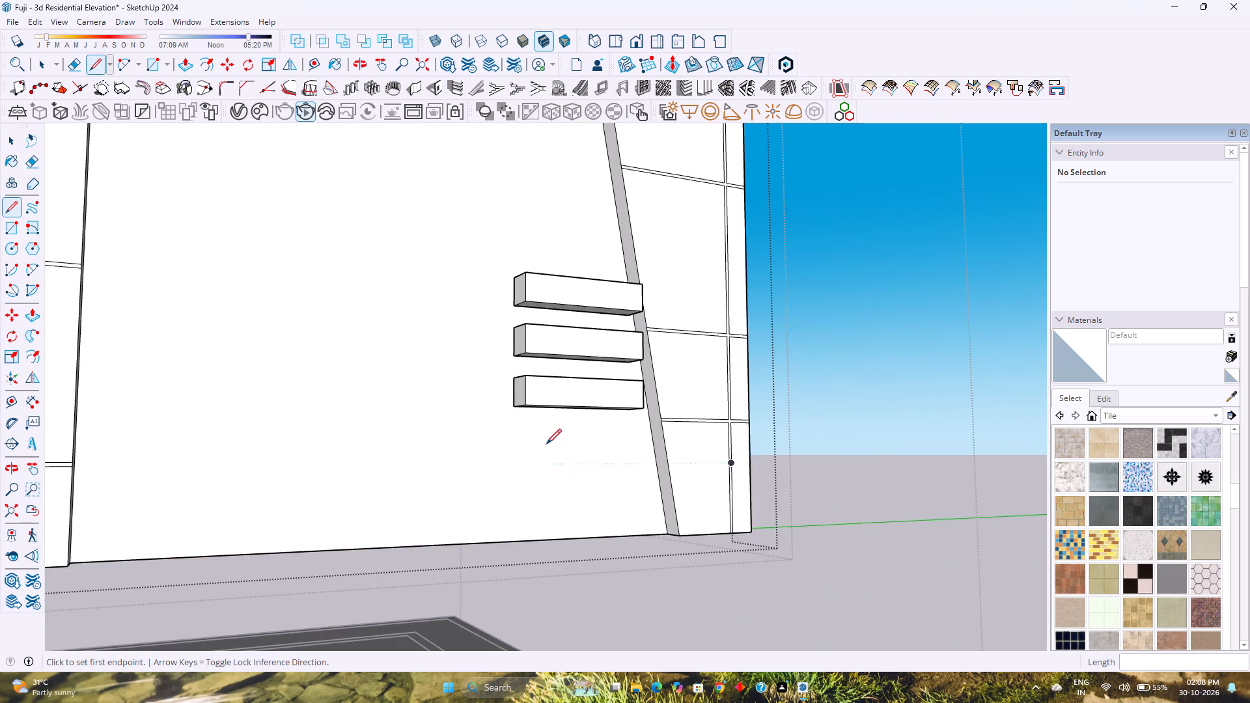
scroll(546, 444, "down", 2)
middle_click_drag(482, 413, 624, 472, "shift")
scroll(331, 405, "down", 7)
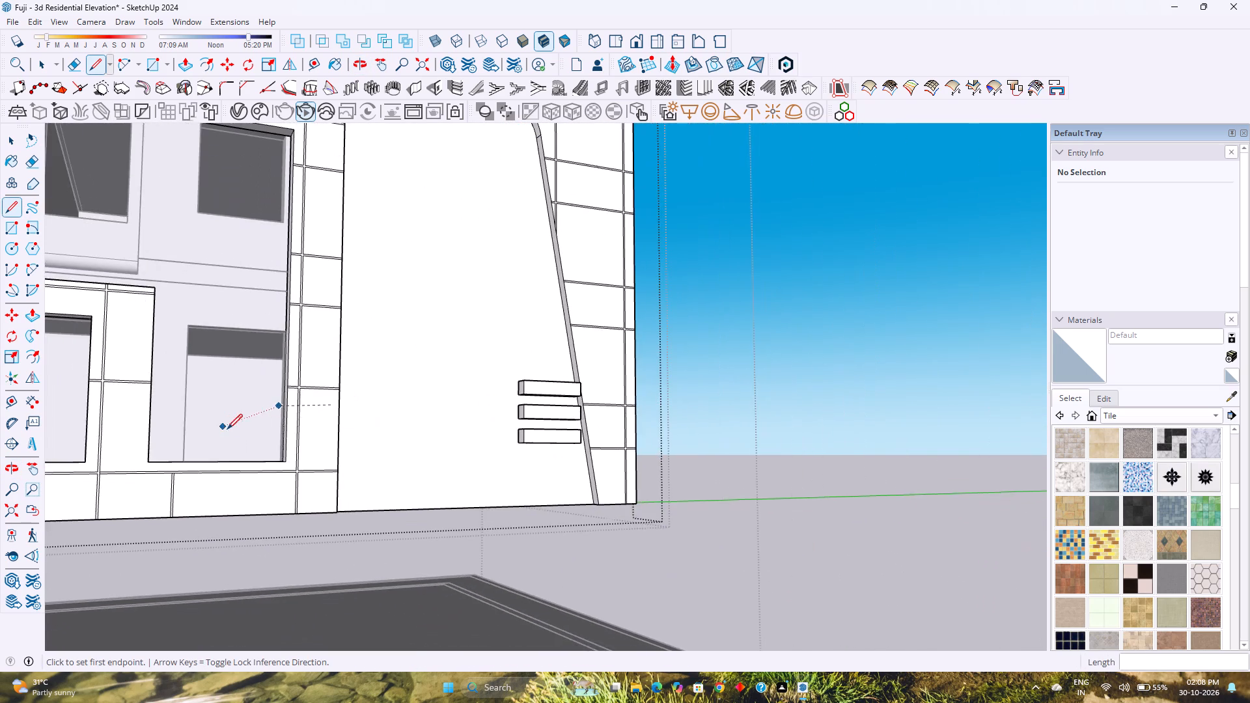
middle_click_drag(229, 430, 338, 451, "shift")
key("e")
scroll(309, 521, "up", 6)
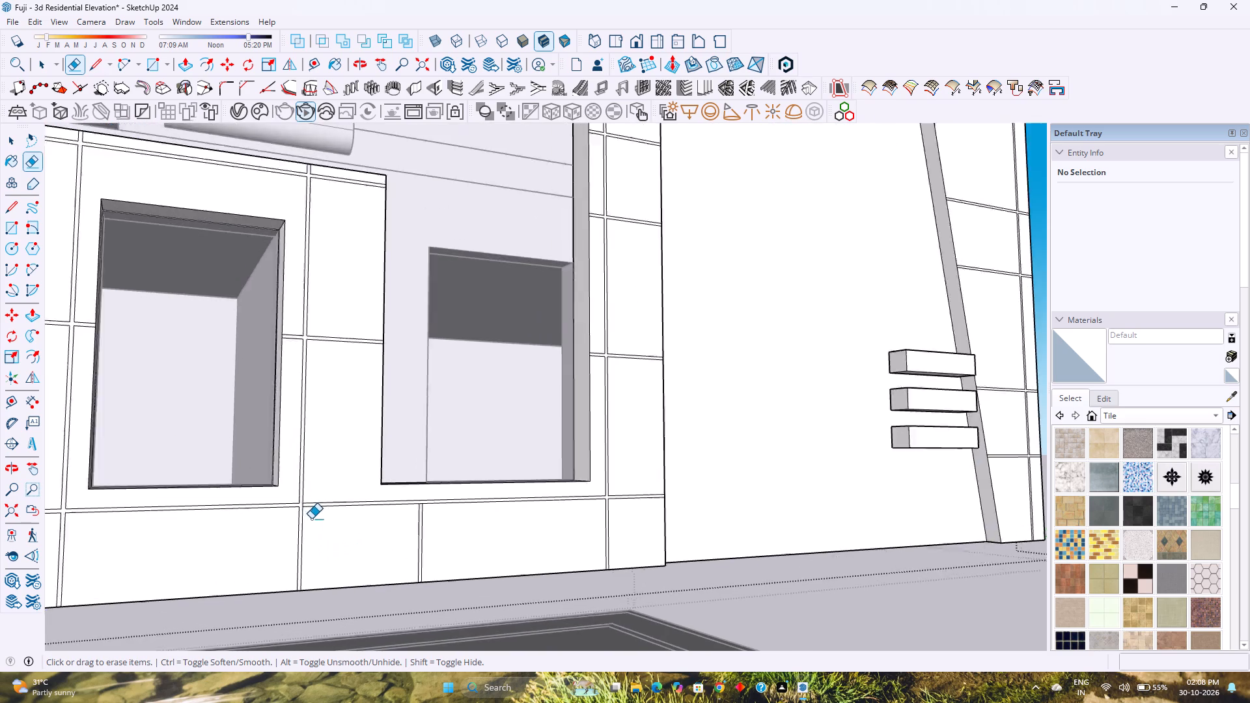
scroll(311, 519, "up", 14)
left_click(302, 492)
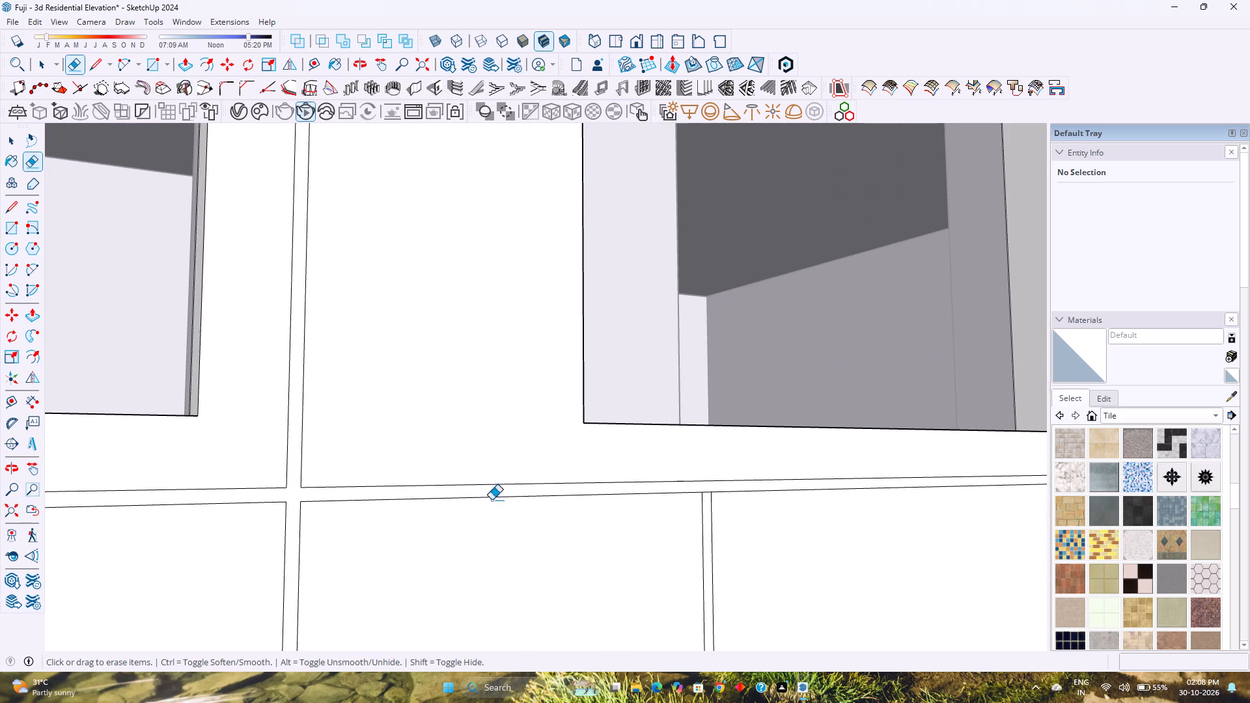
left_click(708, 495)
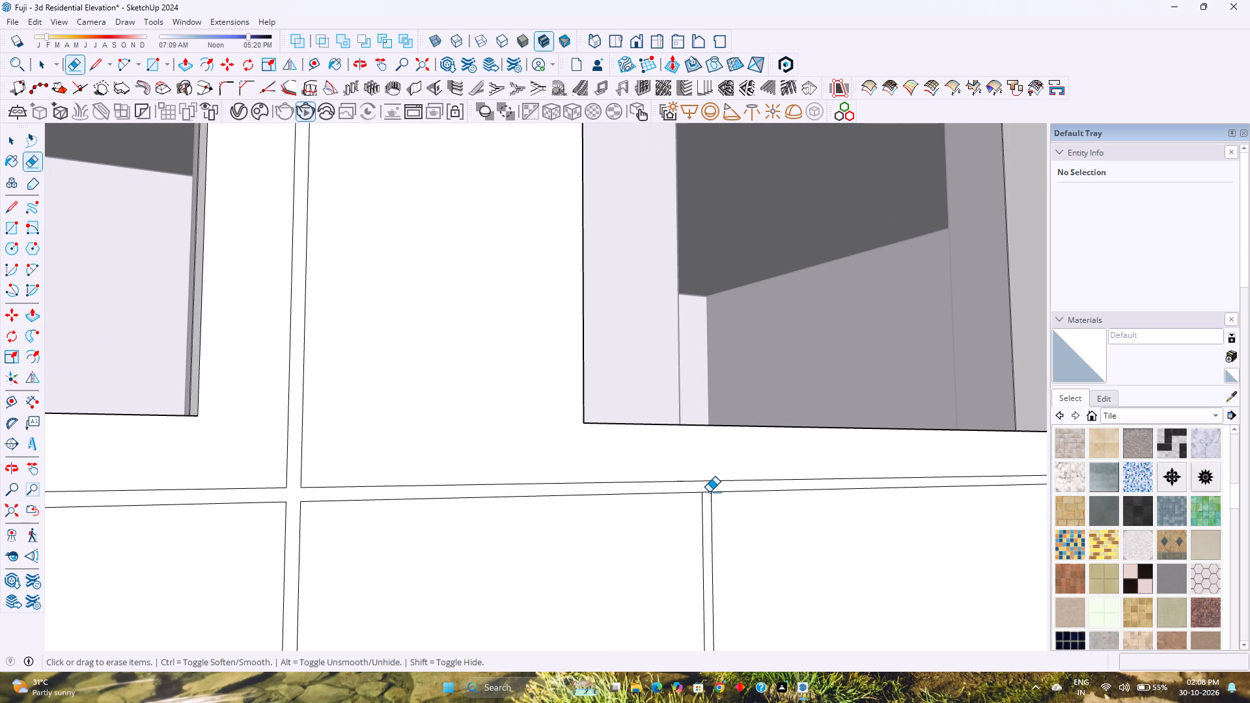
left_click(709, 492)
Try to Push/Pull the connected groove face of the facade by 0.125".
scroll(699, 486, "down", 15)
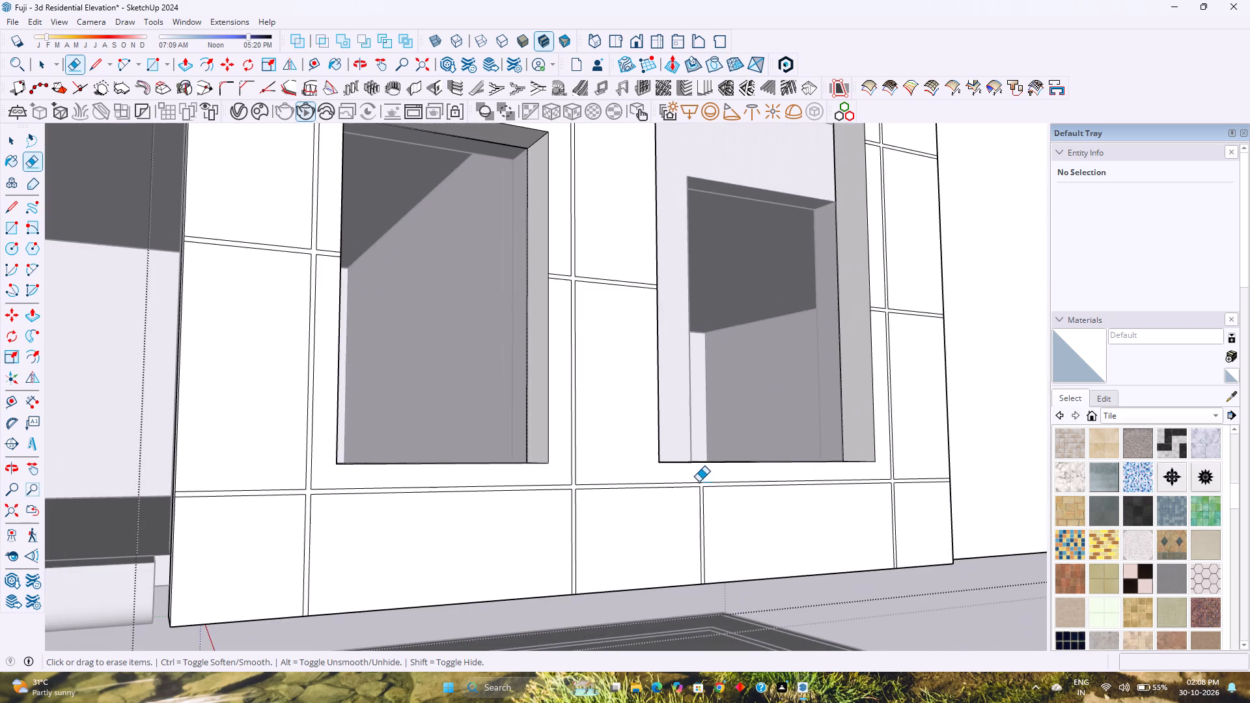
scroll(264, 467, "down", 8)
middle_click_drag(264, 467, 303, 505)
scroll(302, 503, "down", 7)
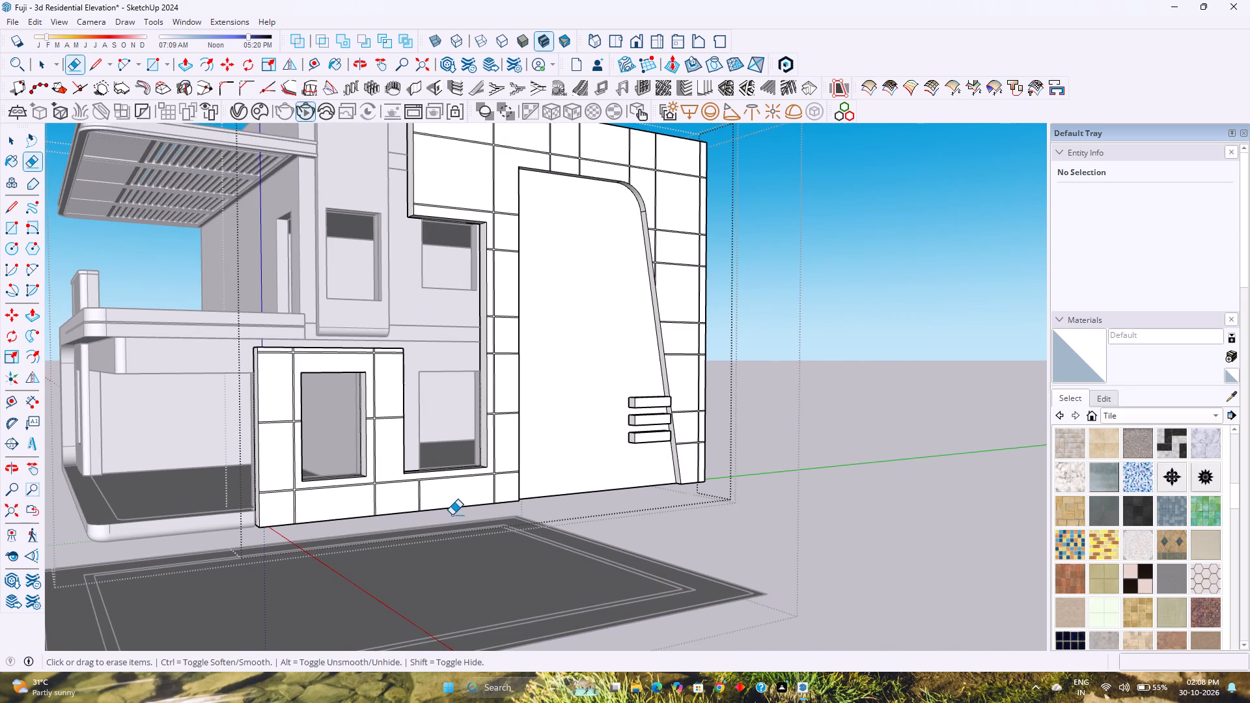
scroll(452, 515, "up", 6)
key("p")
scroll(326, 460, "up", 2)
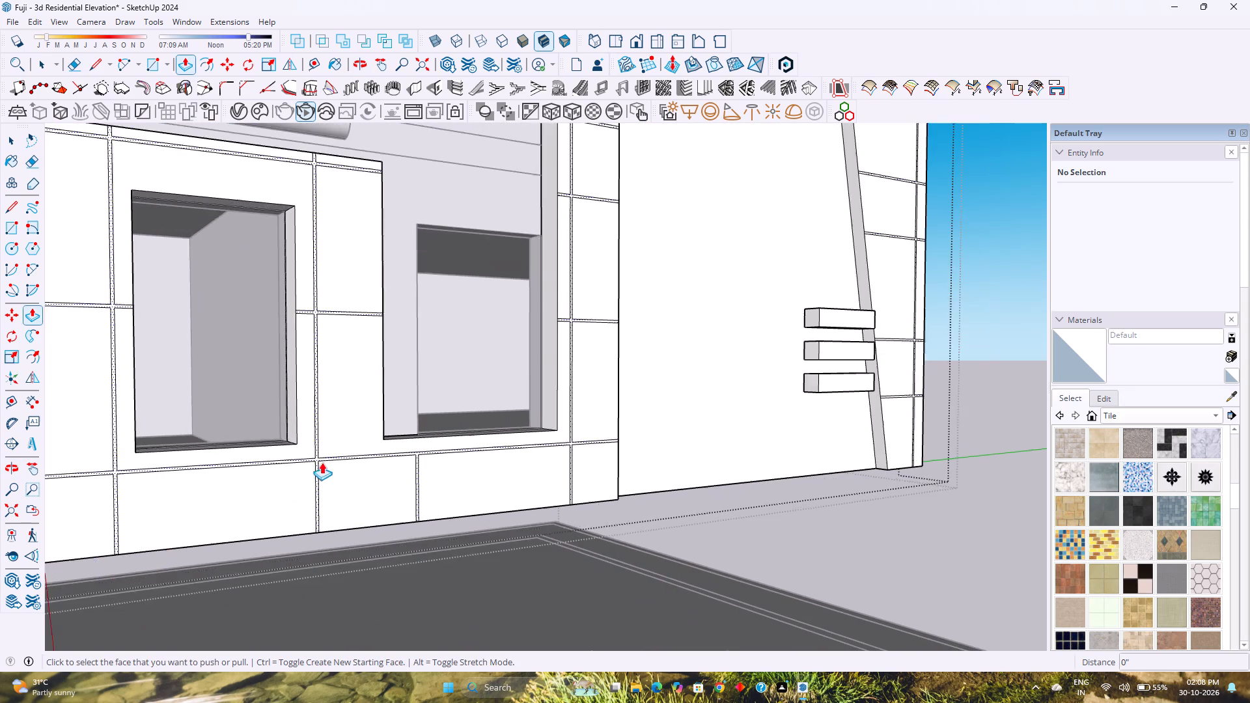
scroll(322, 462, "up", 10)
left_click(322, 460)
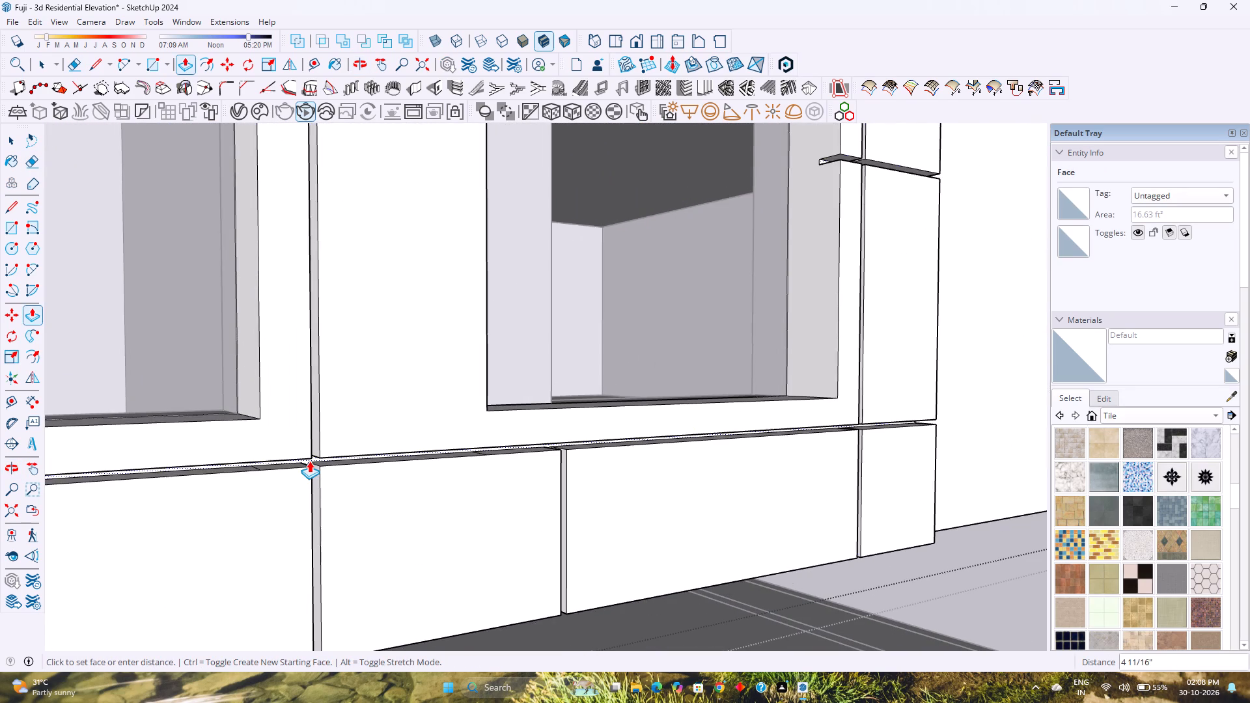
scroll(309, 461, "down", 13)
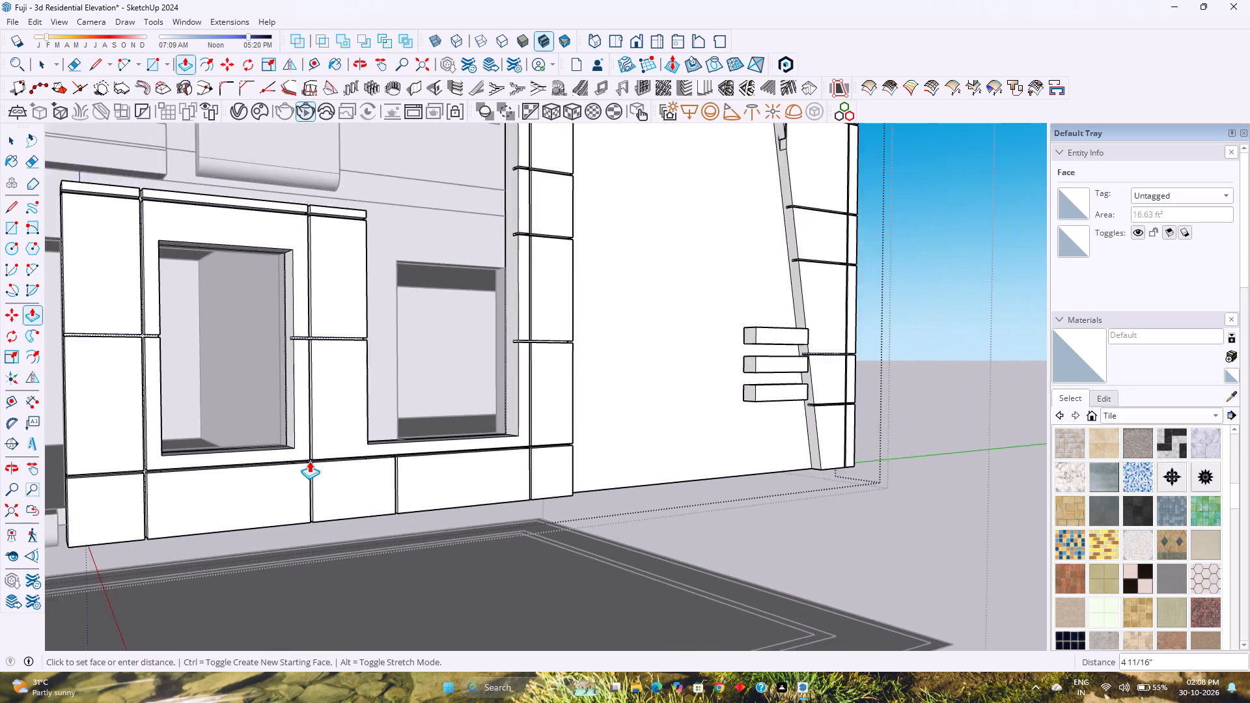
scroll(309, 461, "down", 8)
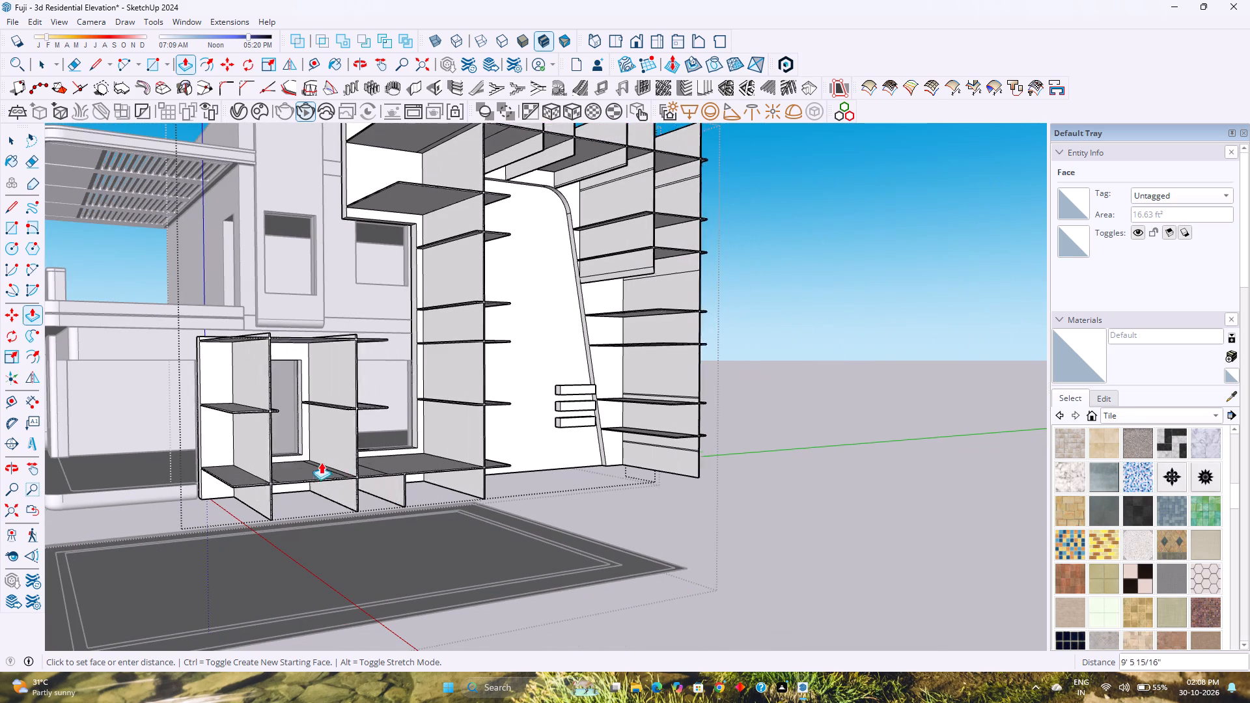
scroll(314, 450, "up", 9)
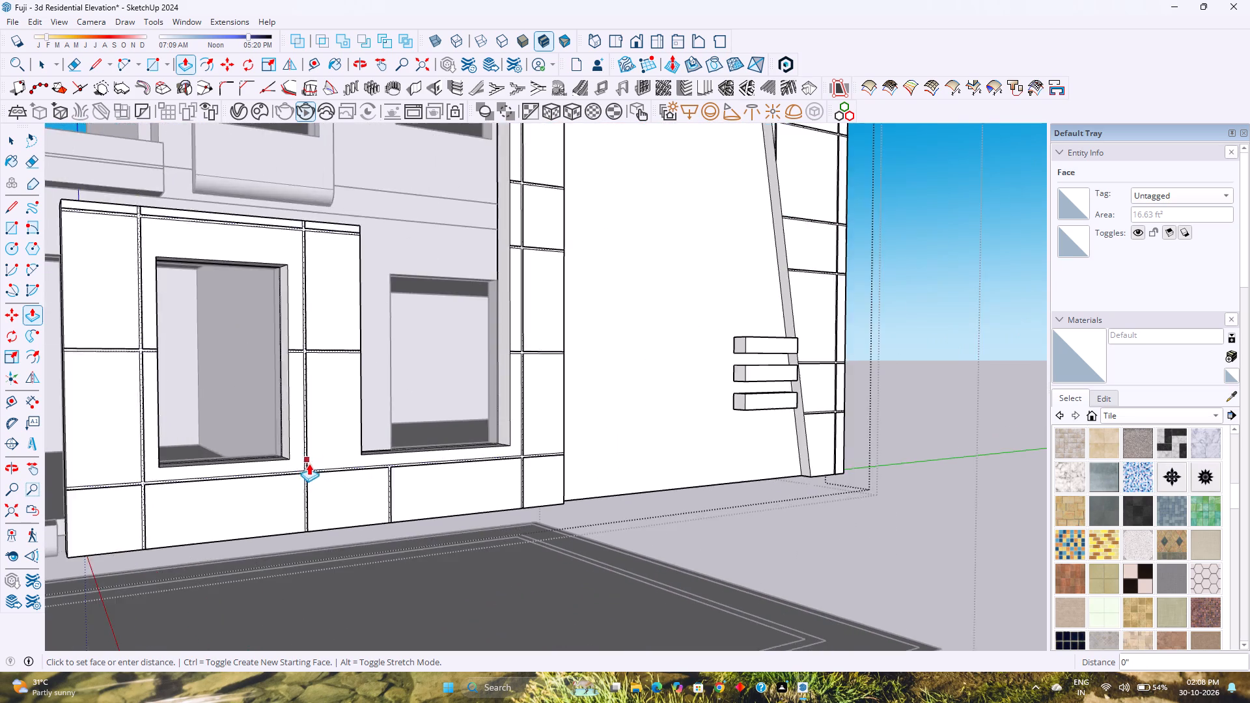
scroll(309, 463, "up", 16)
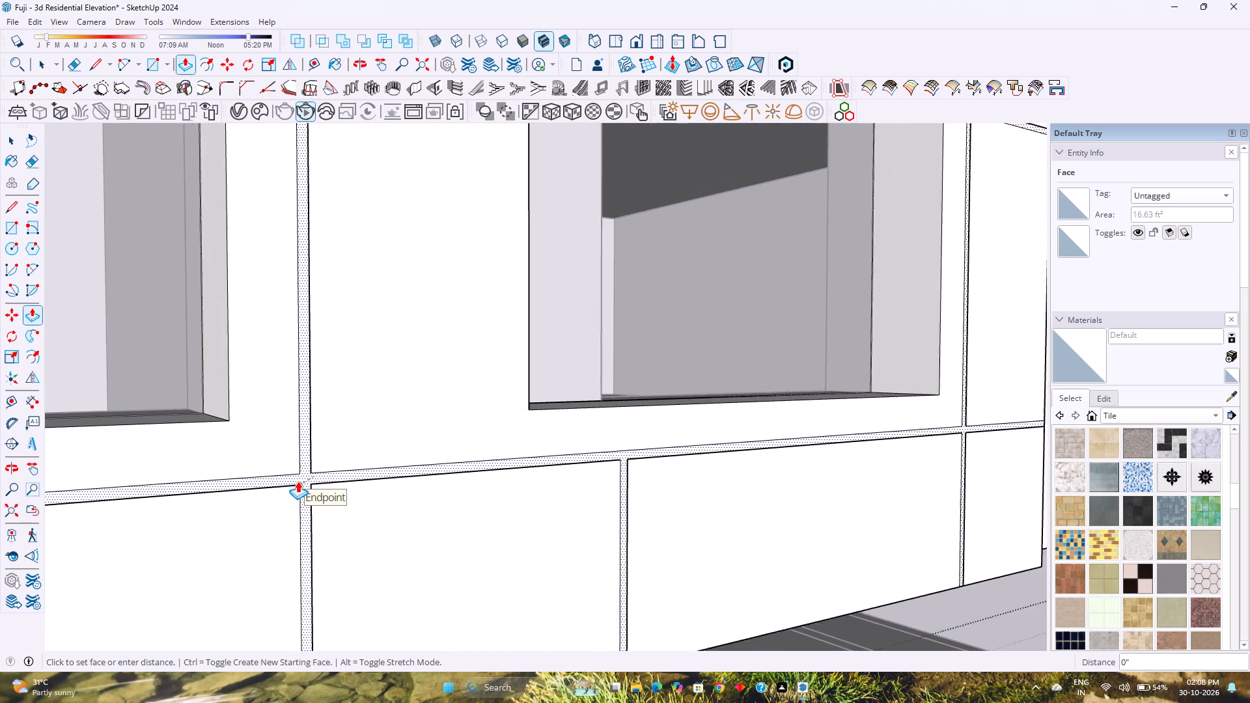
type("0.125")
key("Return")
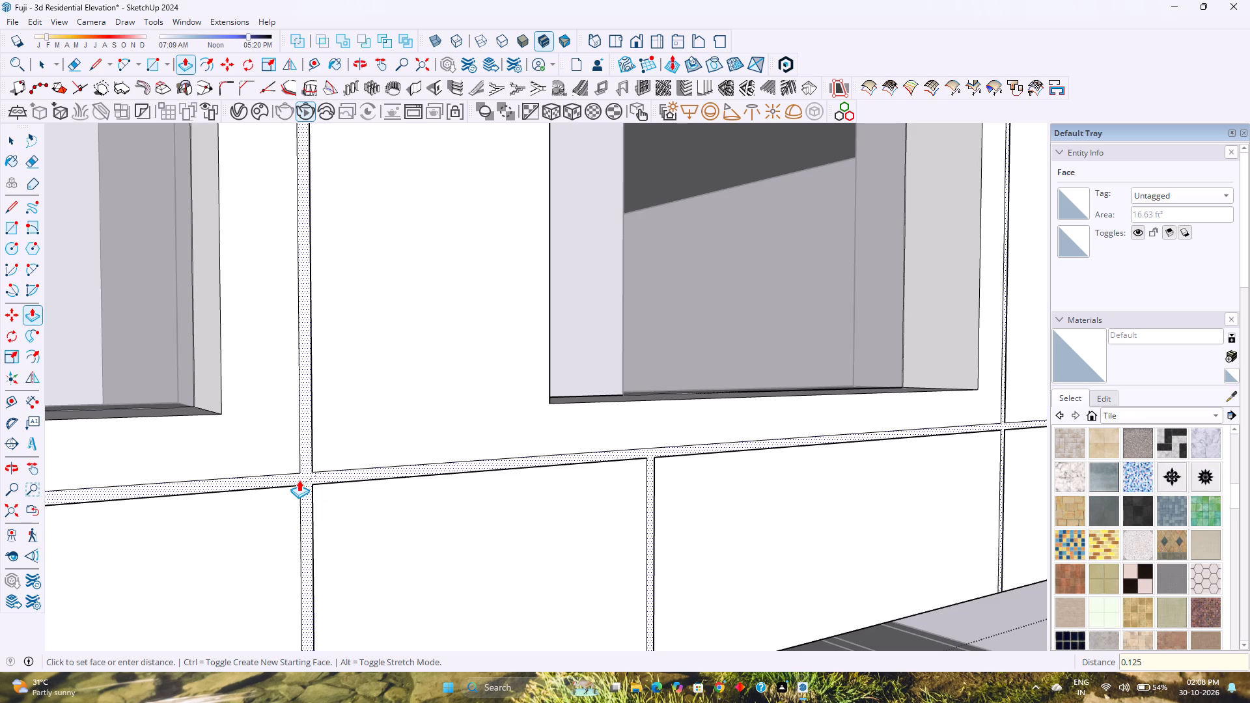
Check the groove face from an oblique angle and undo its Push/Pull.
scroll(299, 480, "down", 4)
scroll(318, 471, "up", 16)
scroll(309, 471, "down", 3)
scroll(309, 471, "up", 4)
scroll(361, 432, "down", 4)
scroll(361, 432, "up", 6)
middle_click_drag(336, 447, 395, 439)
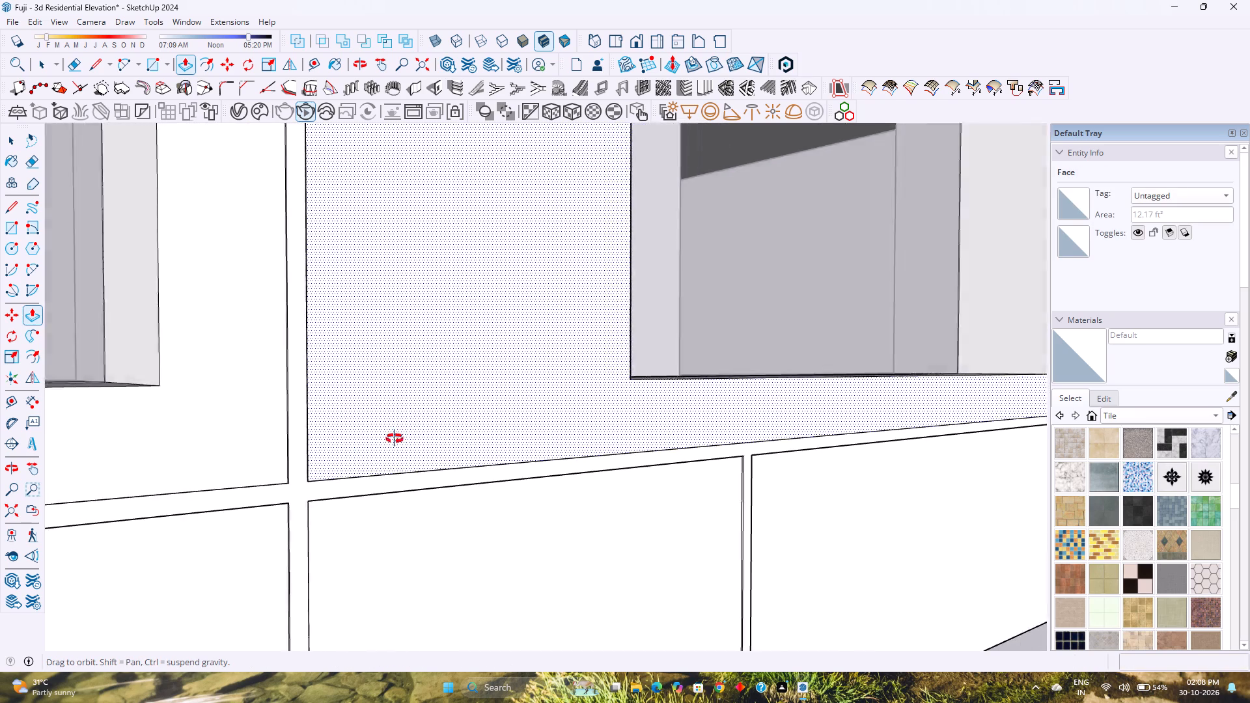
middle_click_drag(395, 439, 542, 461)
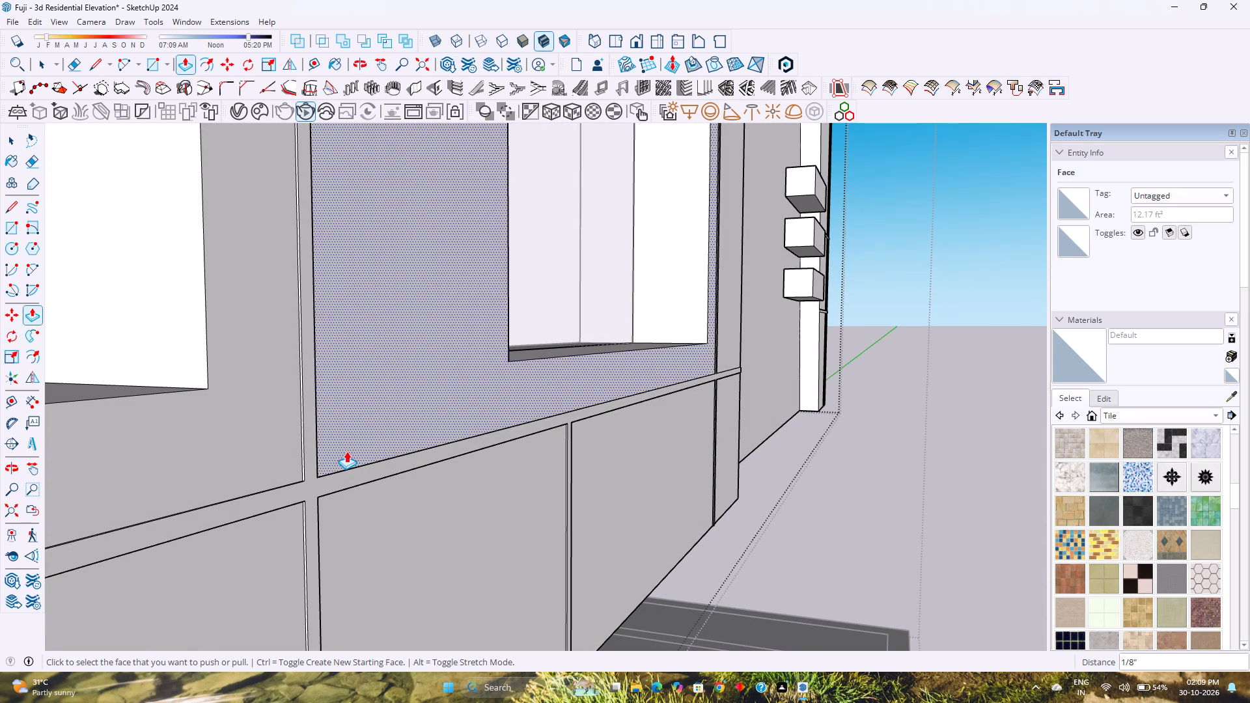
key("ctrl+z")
Recess the connected groove face into the facade by 0.125" with Push/Pull.
scroll(314, 499, "up", 9)
scroll(399, 414, "down", 5)
scroll(399, 414, "up", 3)
scroll(398, 414, "down", 4)
scroll(398, 414, "up", 1)
scroll(330, 476, "up", 10)
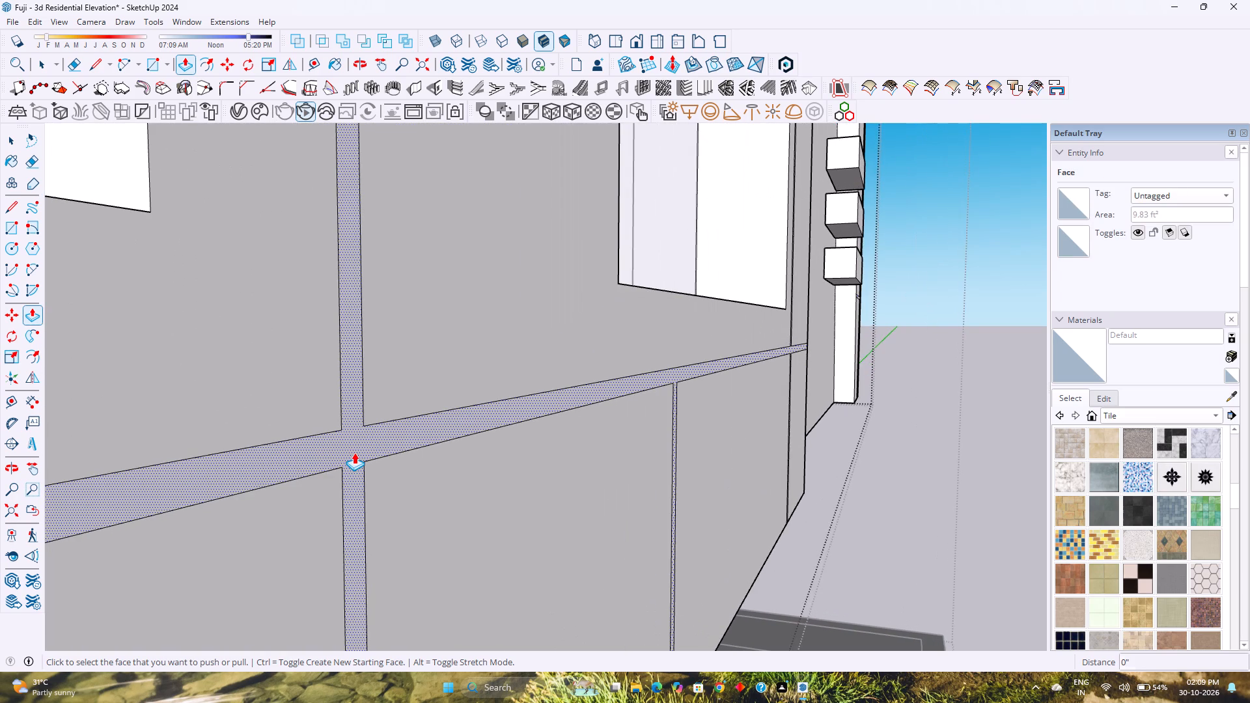
left_click(354, 452)
type("0.12")
key("5")
key("Return")
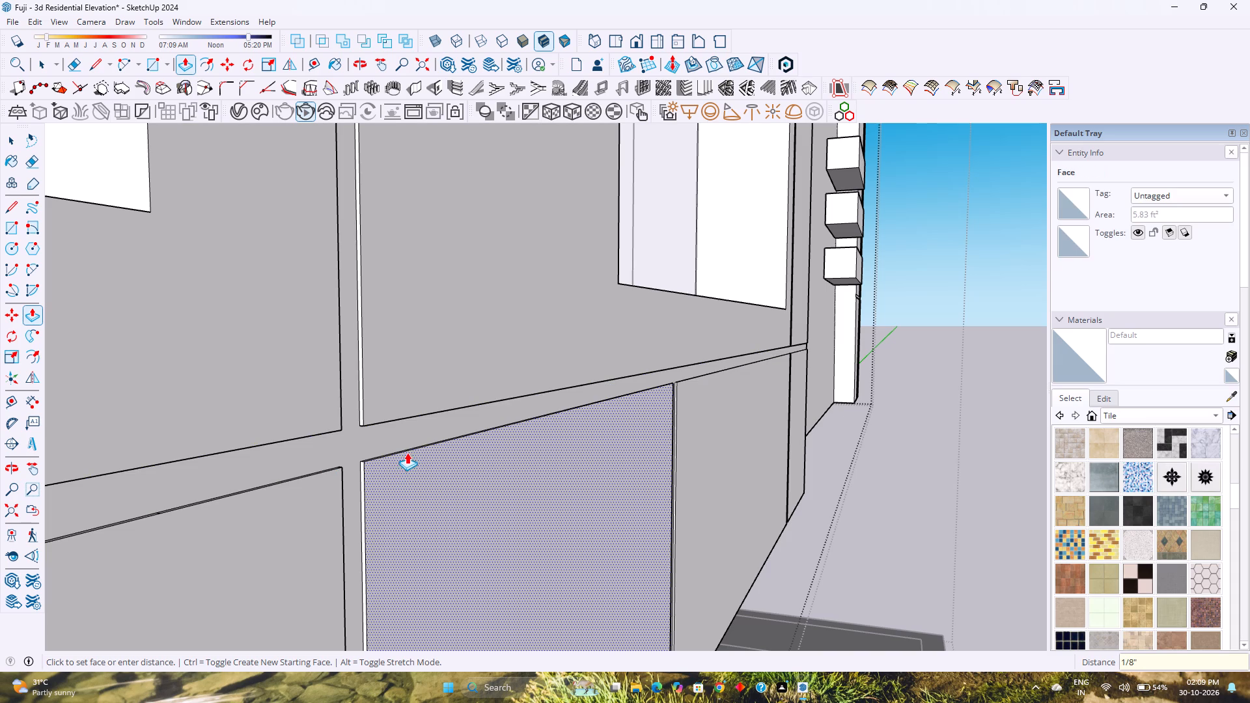
Examine the recessed grooves across the window frame and the tall panel around the curved-top recess.
scroll(404, 455, "down", 20)
middle_click_drag(462, 446, 354, 465)
middle_click(354, 465)
scroll(361, 454, "down", 17)
scroll(361, 454, "up", 1)
scroll(361, 454, "down", 8)
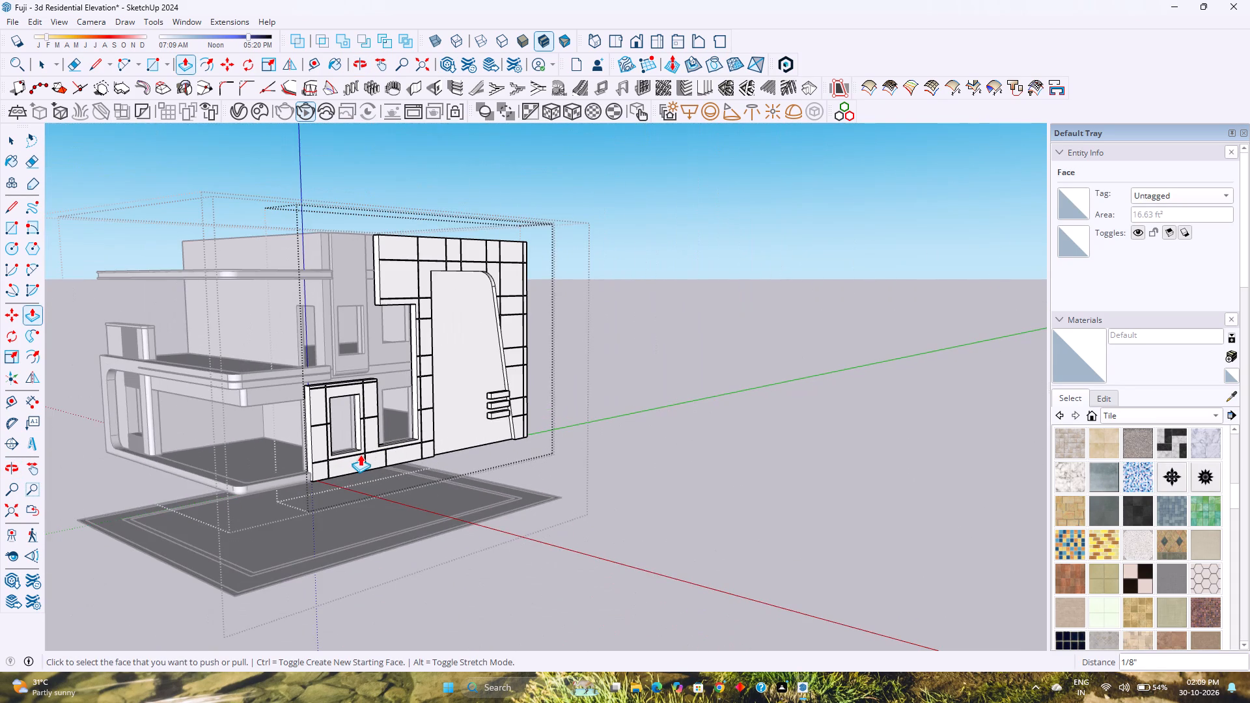
scroll(487, 302, "up", 7)
middle_click_drag(488, 309, 341, 299)
middle_click(341, 299)
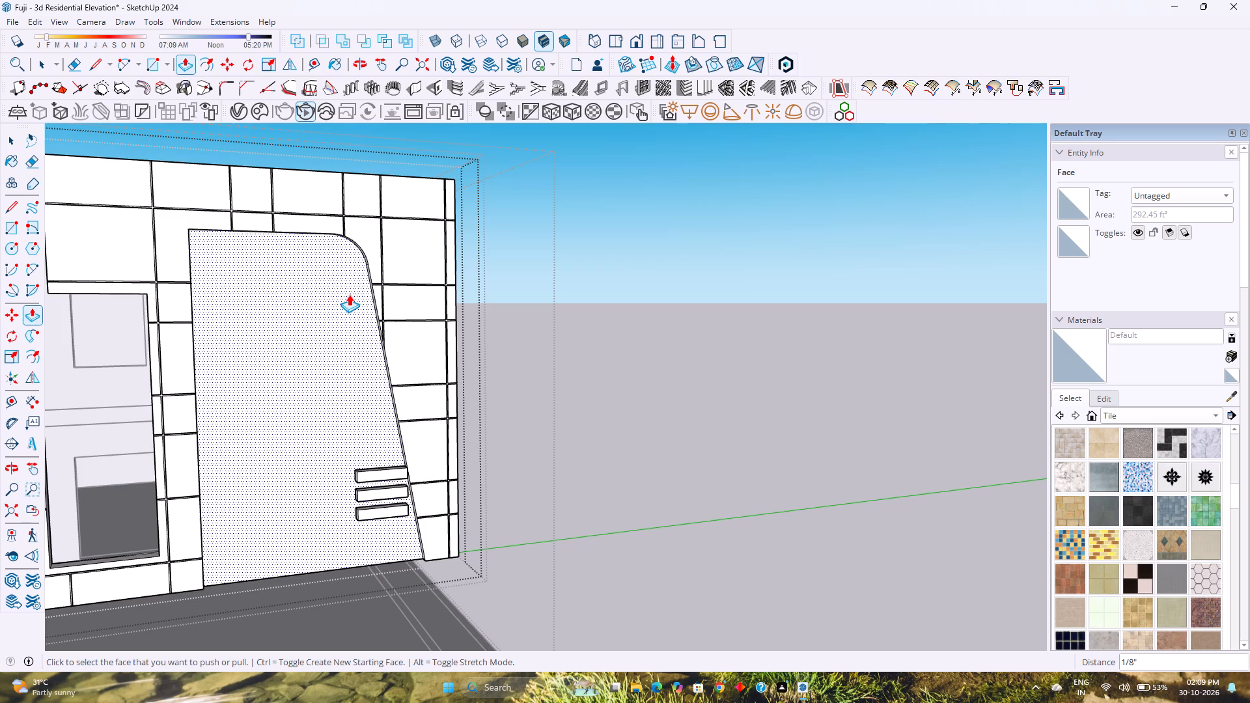
Place a vertical Tape Measure guide on the curved-top recessed face, 2'6" in from its straight left edge.
key("space")
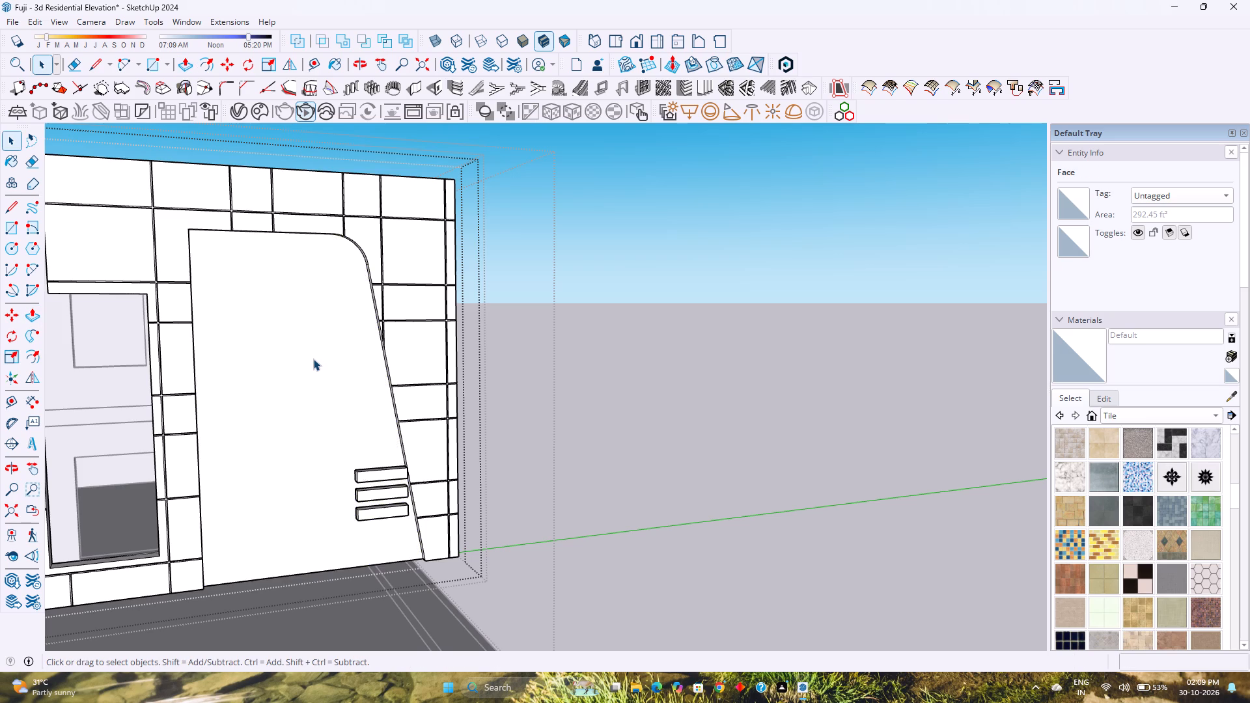
scroll(313, 359, "down", 5)
middle_click_drag(312, 360, 148, 355)
middle_click(148, 355)
scroll(212, 416, "up", 2)
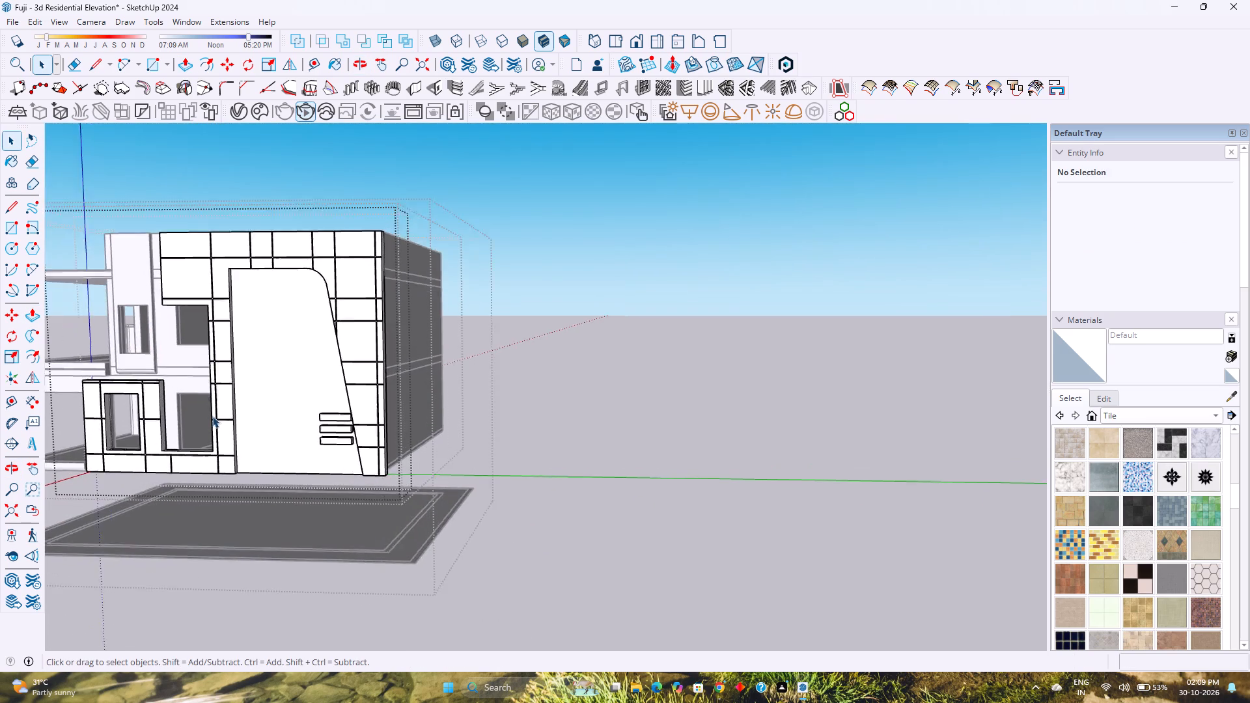
scroll(212, 416, "up", 2)
scroll(264, 429, "up", 5)
middle_click_drag(262, 429, 234, 452)
middle_click(234, 452)
scroll(213, 448, "up", 5)
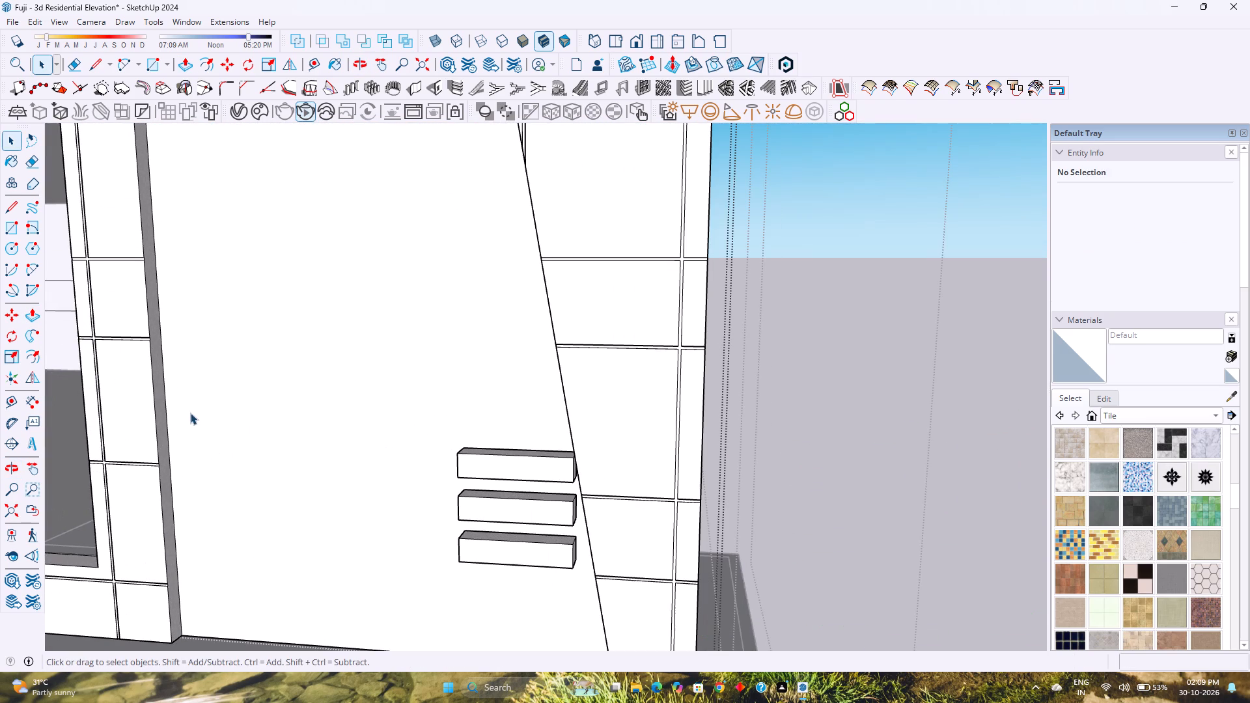
left_click(190, 413)
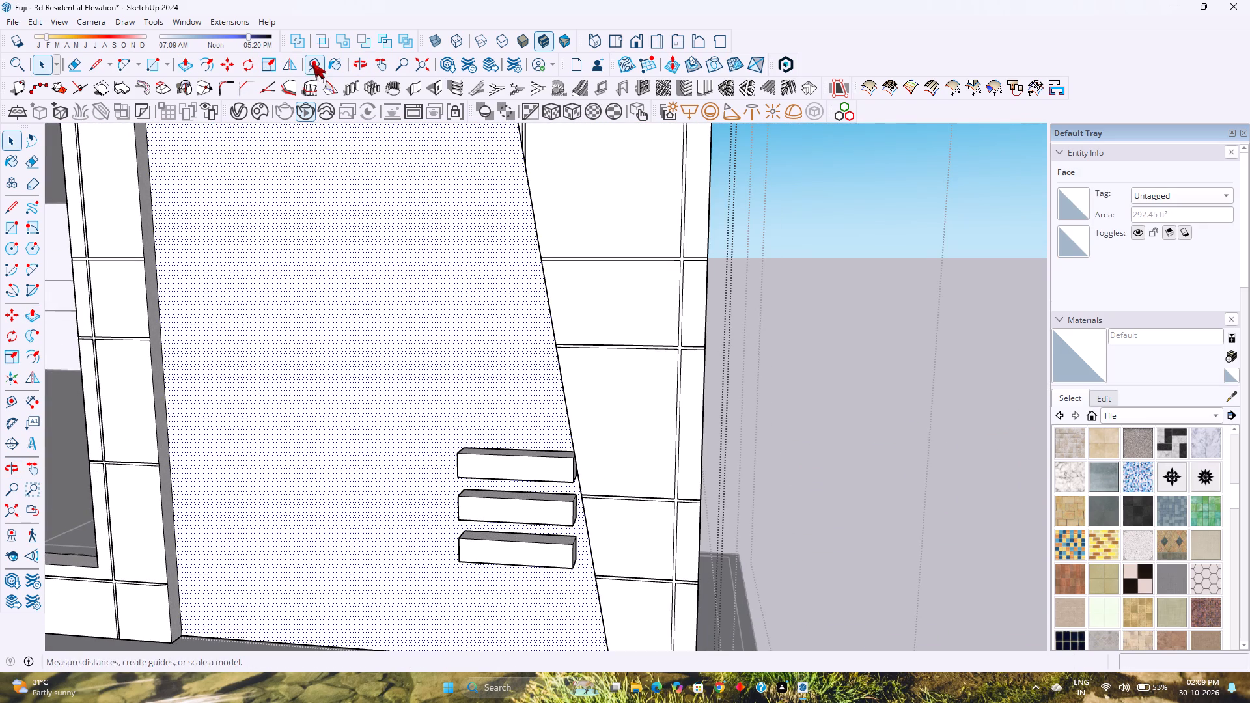
left_click(312, 64)
left_click(162, 307)
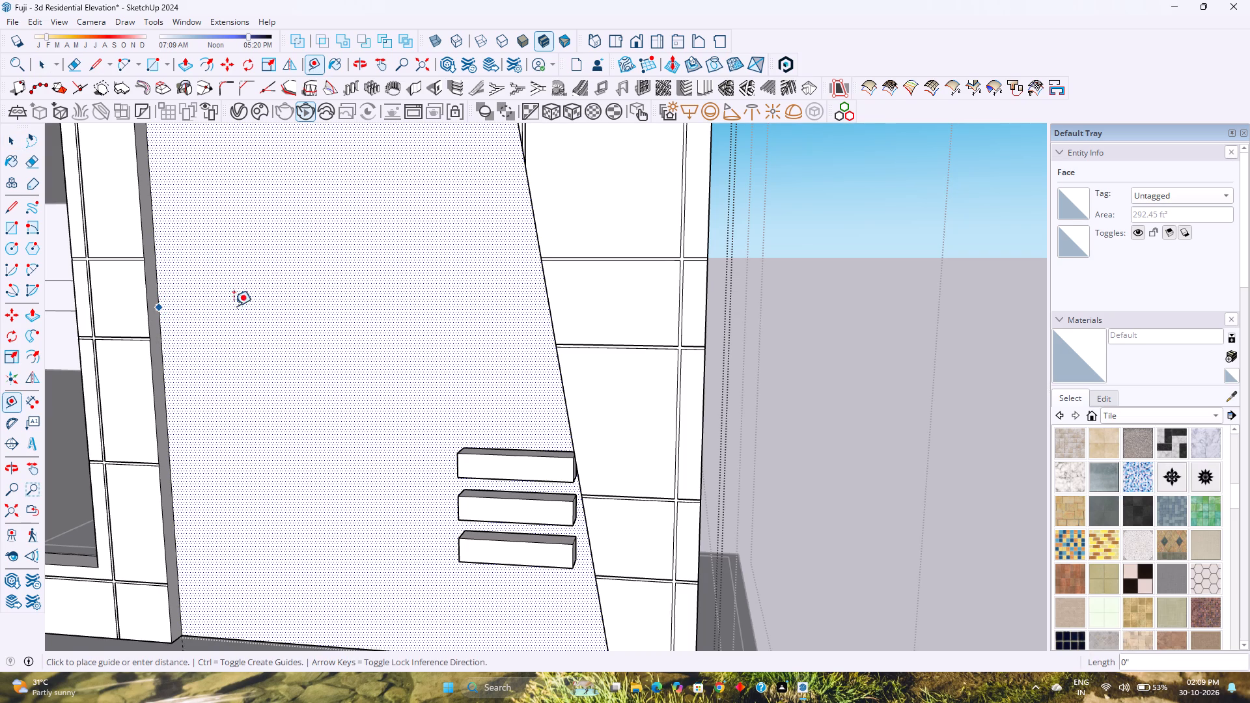
scroll(312, 305, "down", 8)
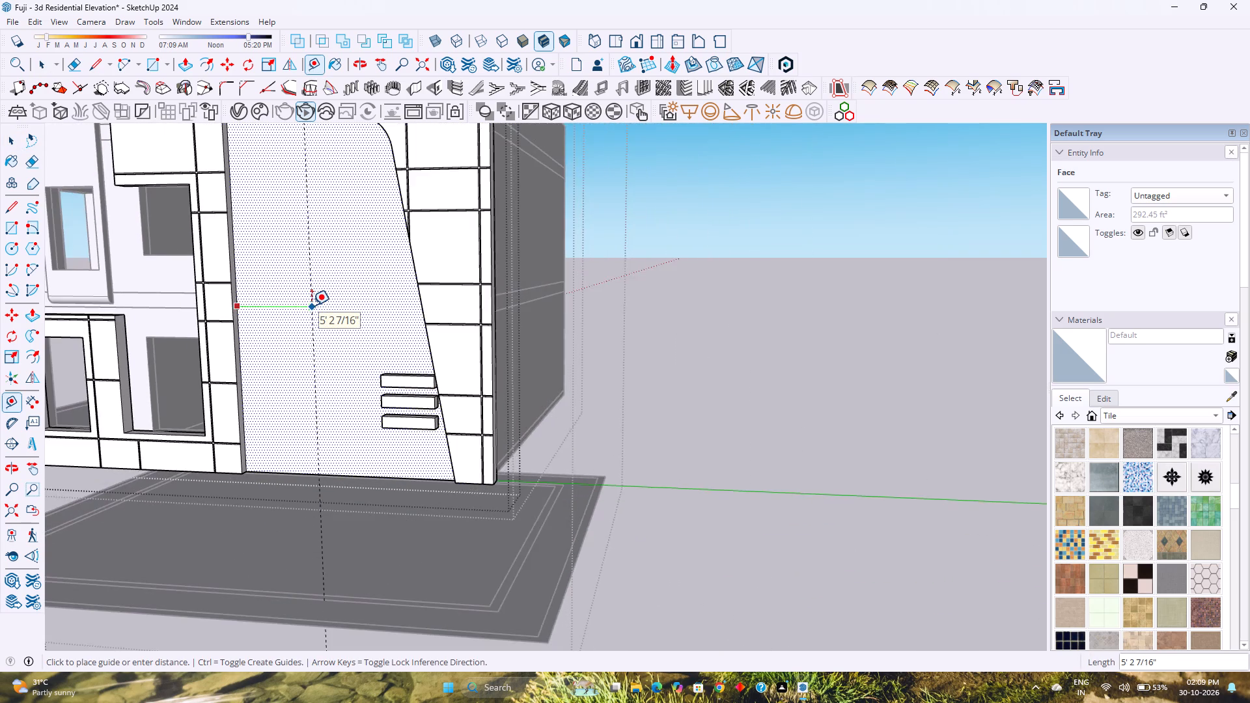
middle_click_drag(314, 306, 366, 315)
middle_click(366, 315)
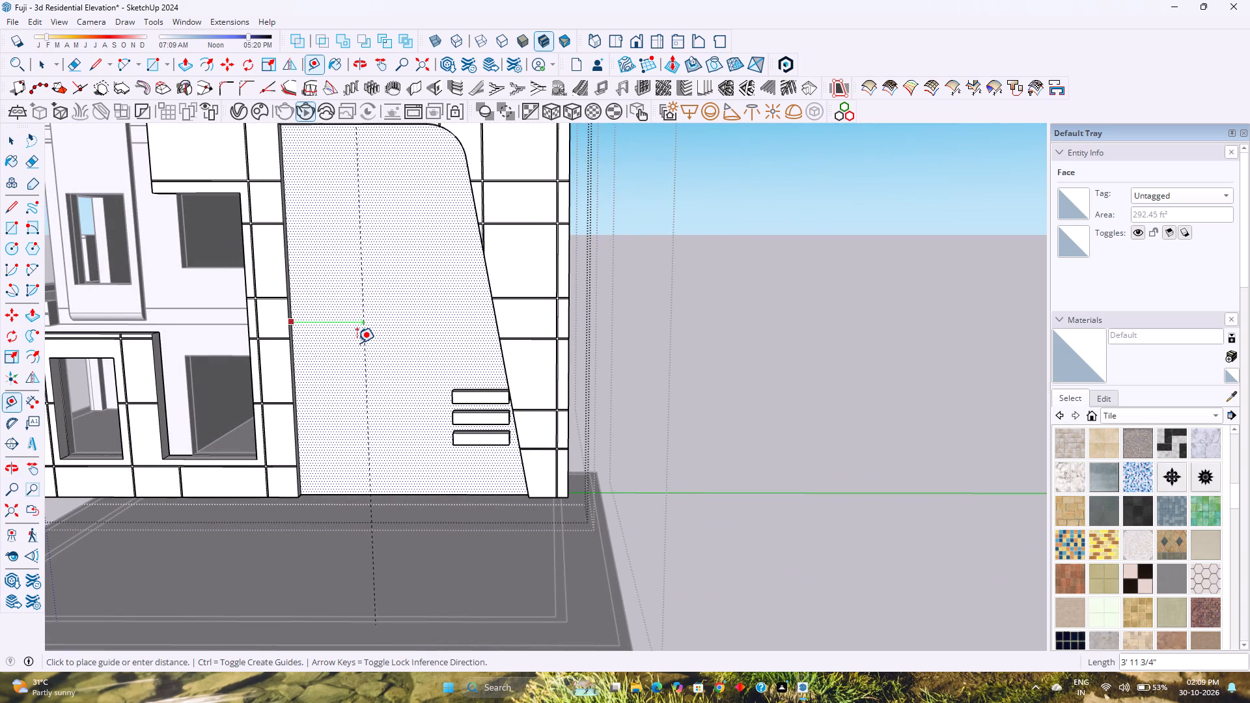
key("Left")
type("2'")
key("Return")
type("2'6\"")
key("Return")
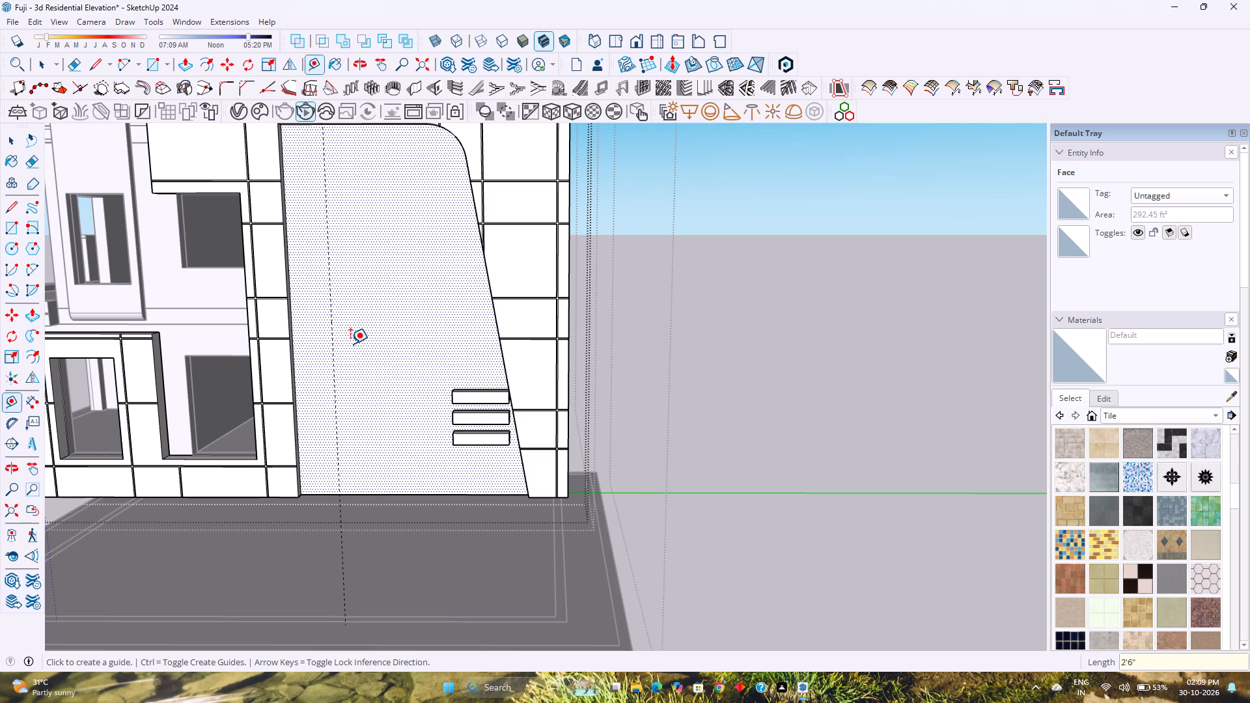
Add two more vertical guides across the recessed face, spaced 4'6" and then a further 2'6" from the first guide.
left_click(328, 286)
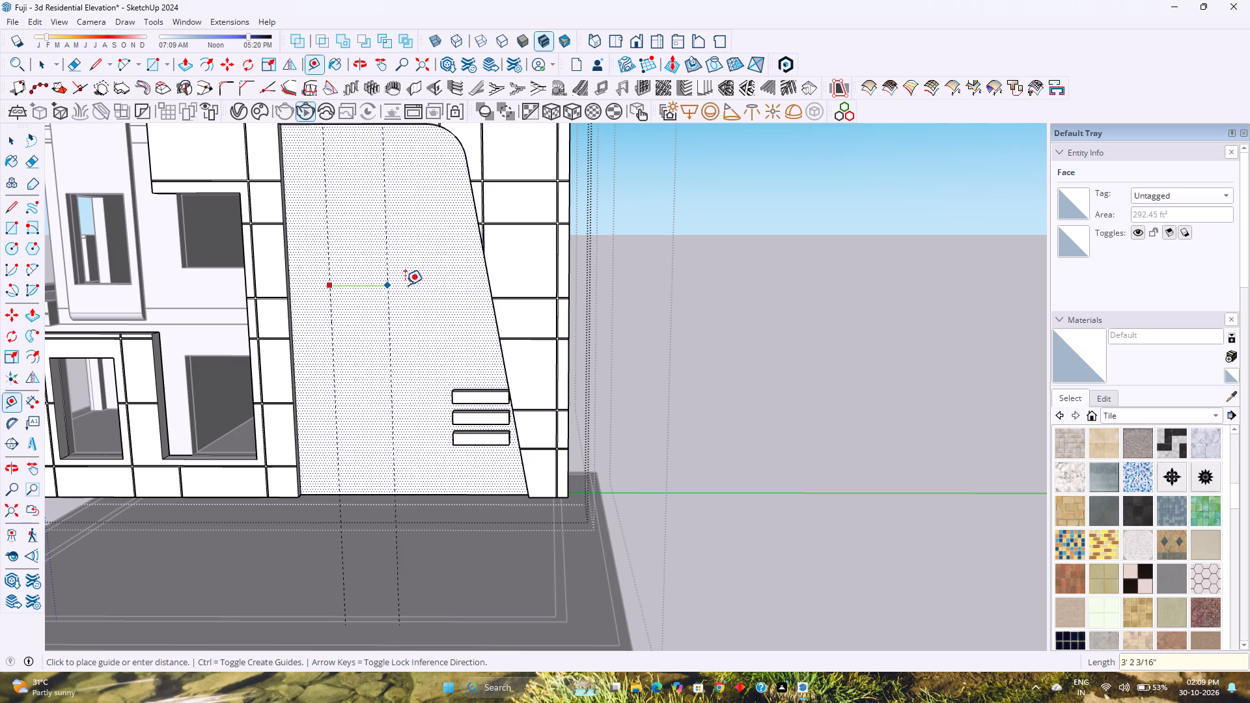
type("4'6\"")
key("Return")
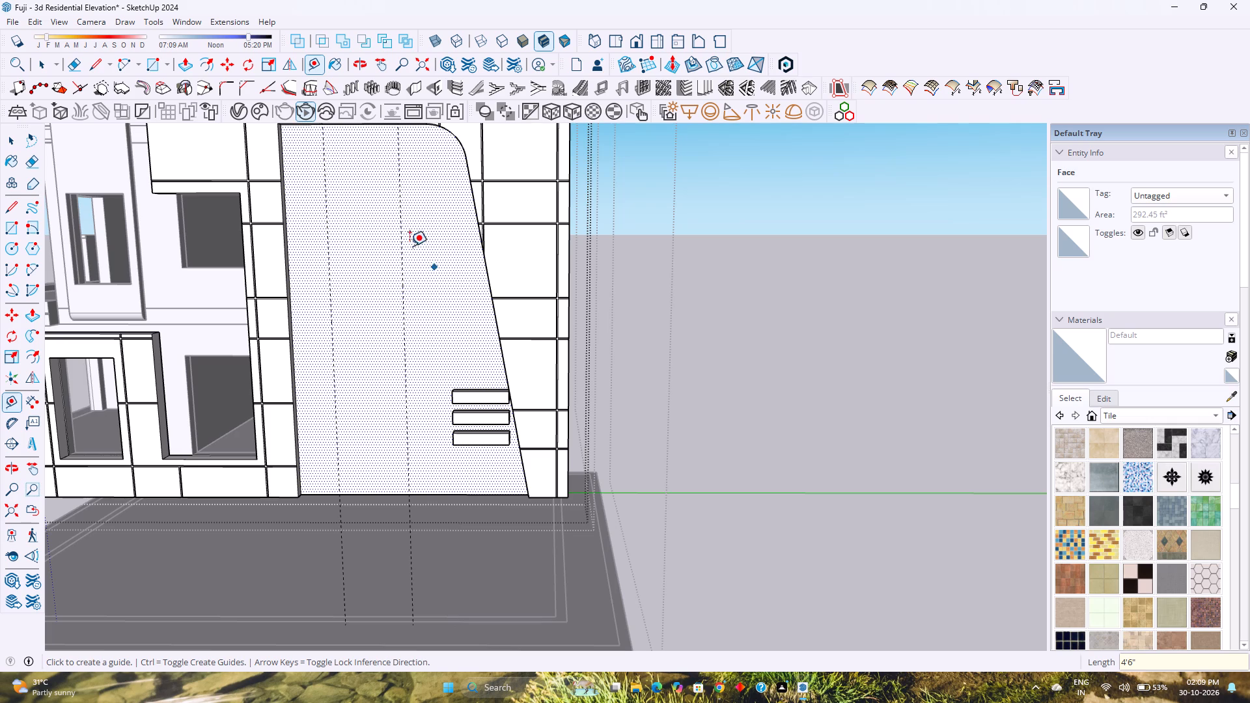
left_click(402, 234)
key("Left")
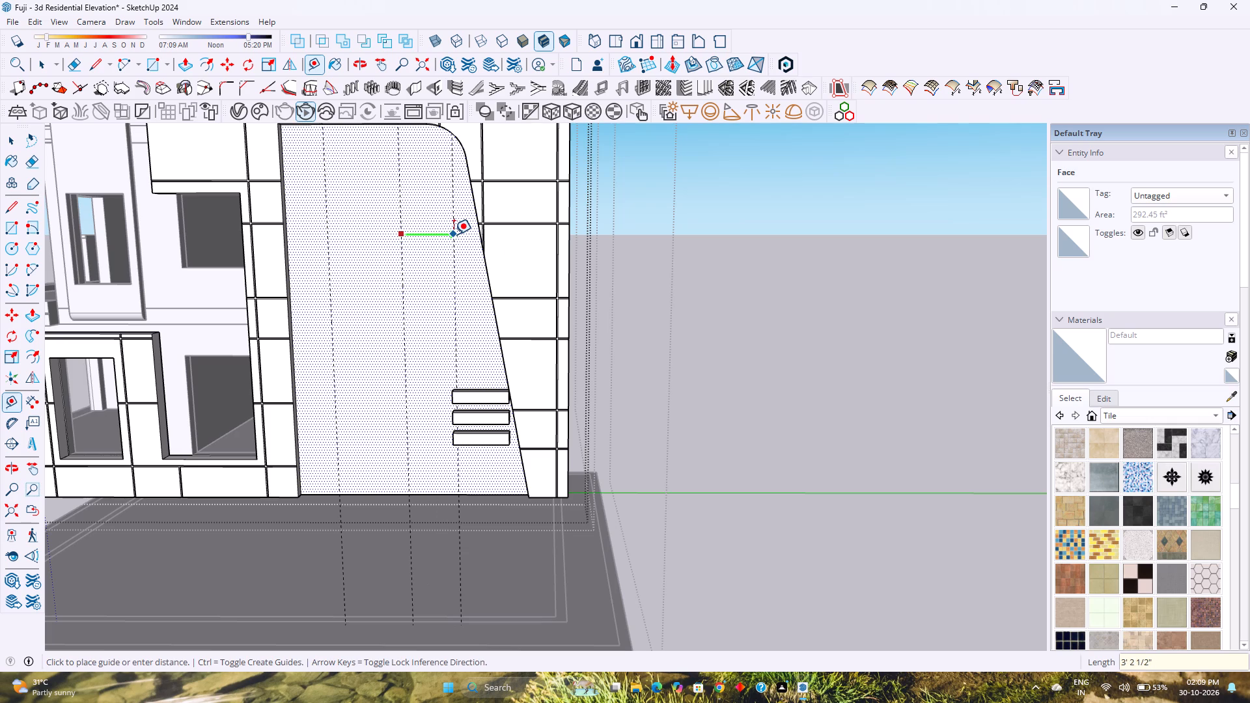
type("2'6\"")
key("Return")
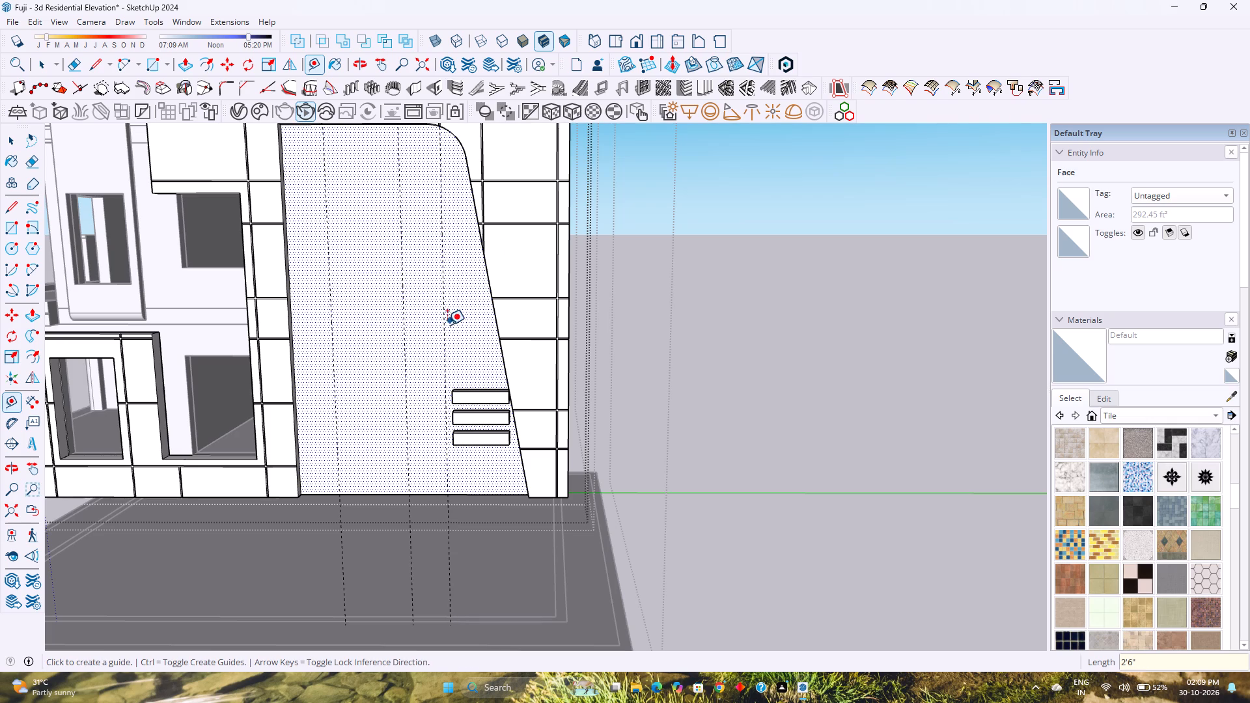
Place horizontal guides on the recessed face, one 2' above its bottom edge and another 5' above that one.
scroll(367, 394, "down", 3)
middle_click_drag(370, 394, 449, 384)
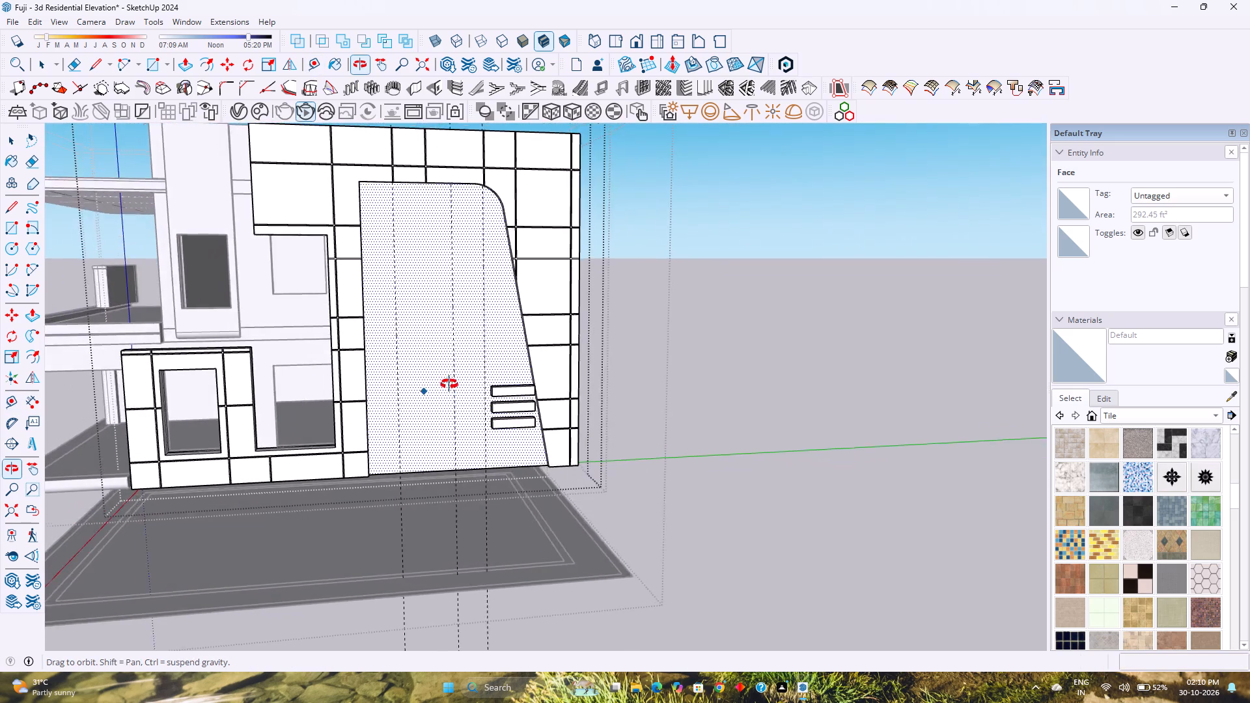
middle_click_drag(449, 384, 494, 377)
left_click(480, 467)
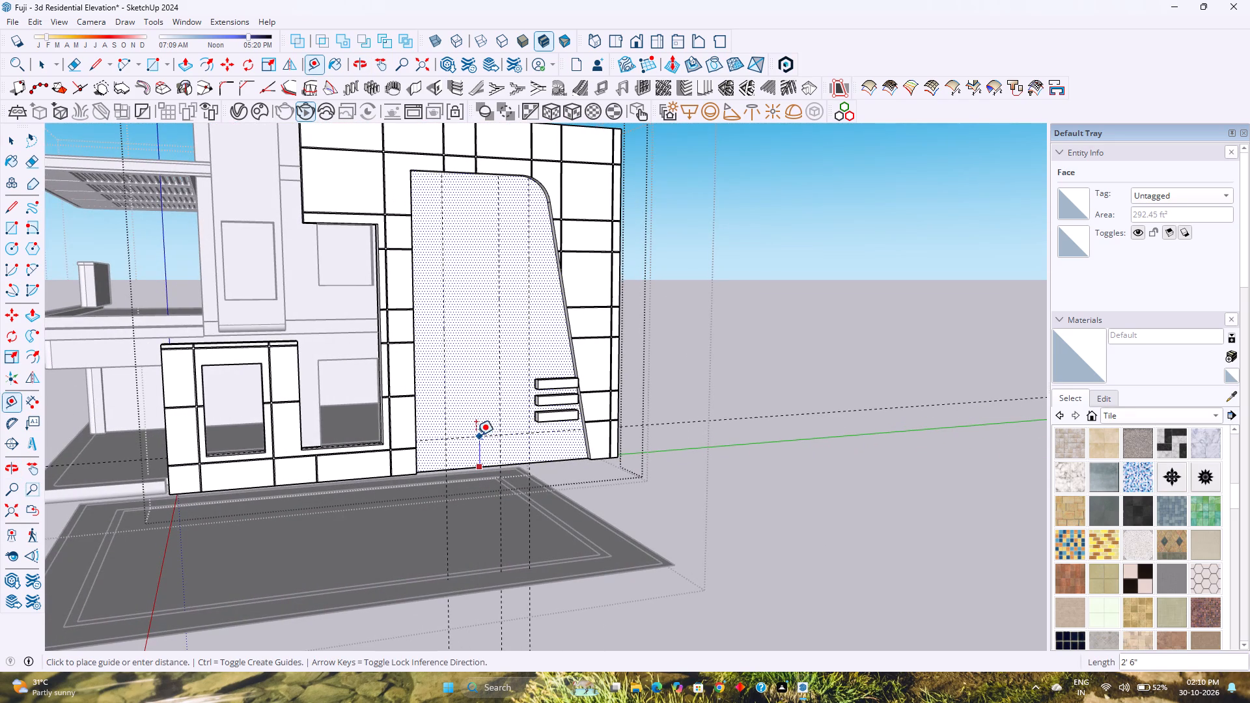
type("2'6")
key("BackSpace")
key("Return")
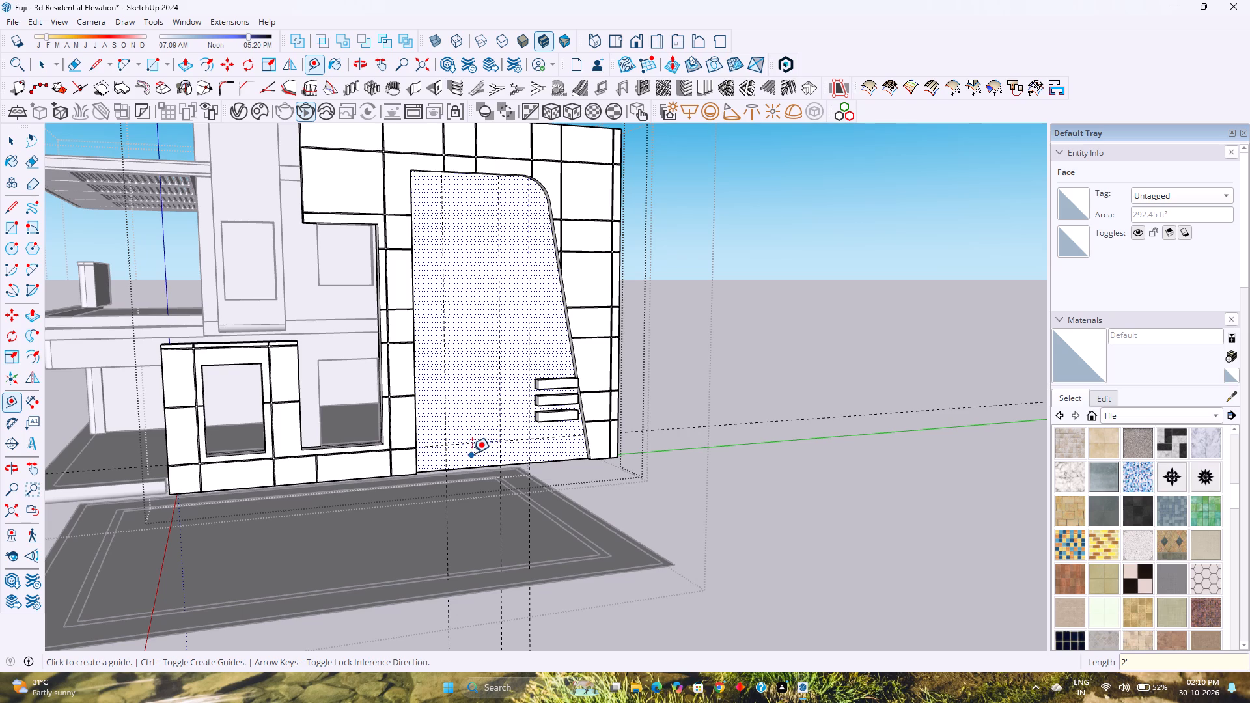
left_click(471, 445)
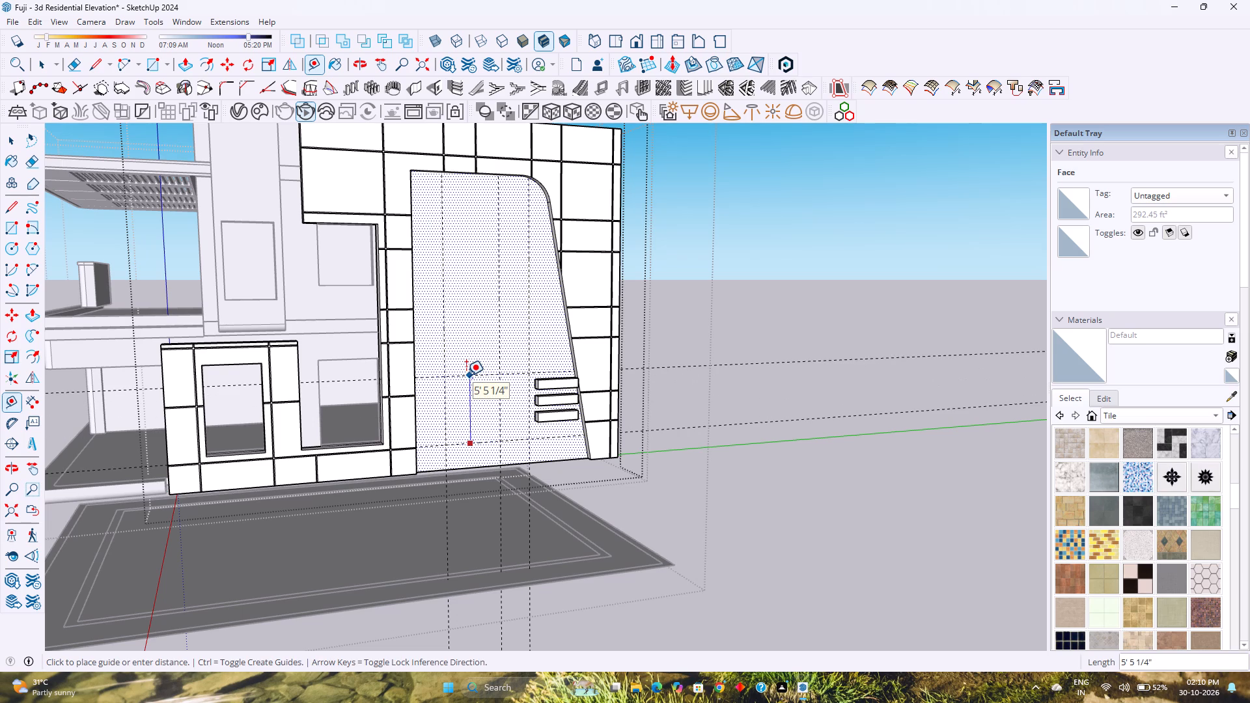
type("5'")
key("Return")
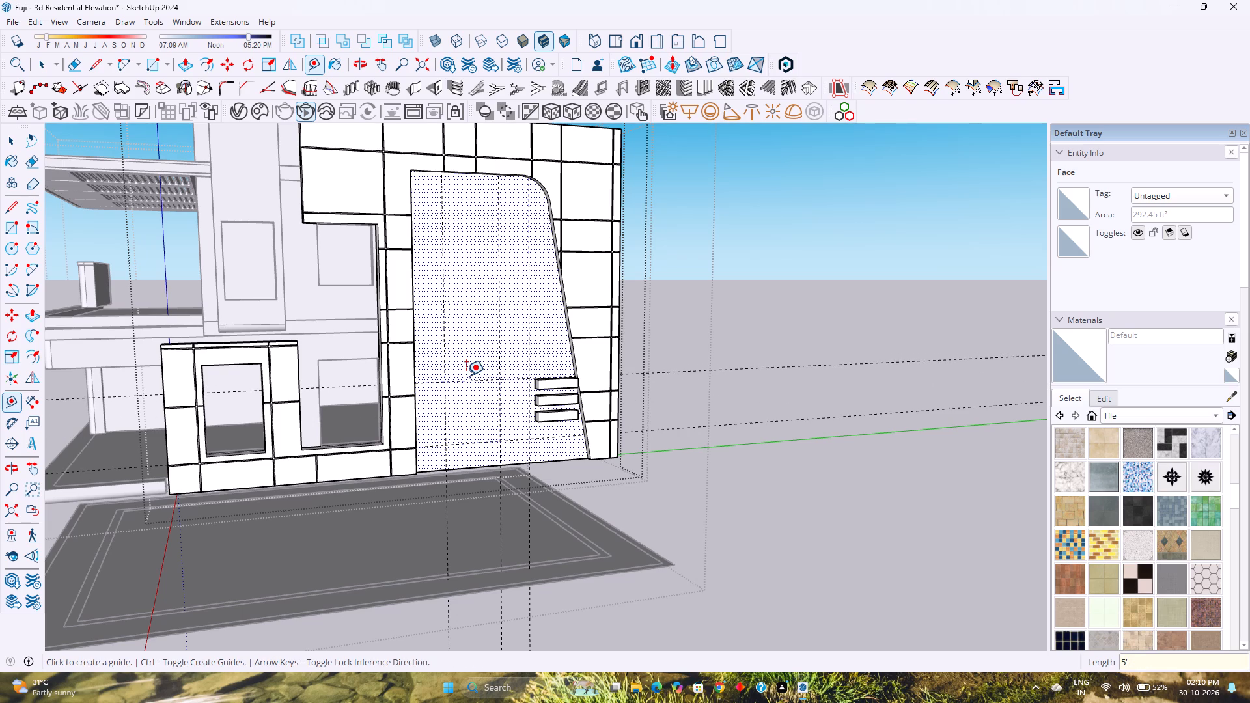
Add four more horizontal guides up the recessed face at successive spacings of 2', 5', 2' and 5'.
left_click(452, 383)
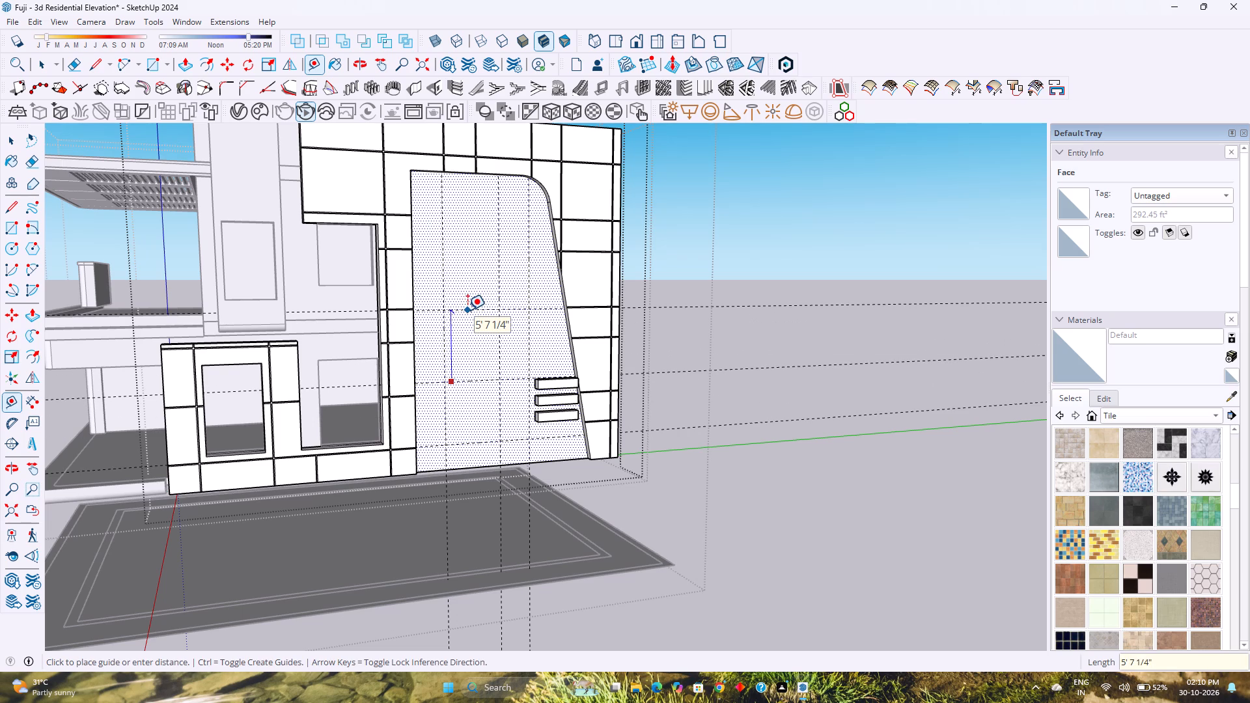
type("2'")
key("Return")
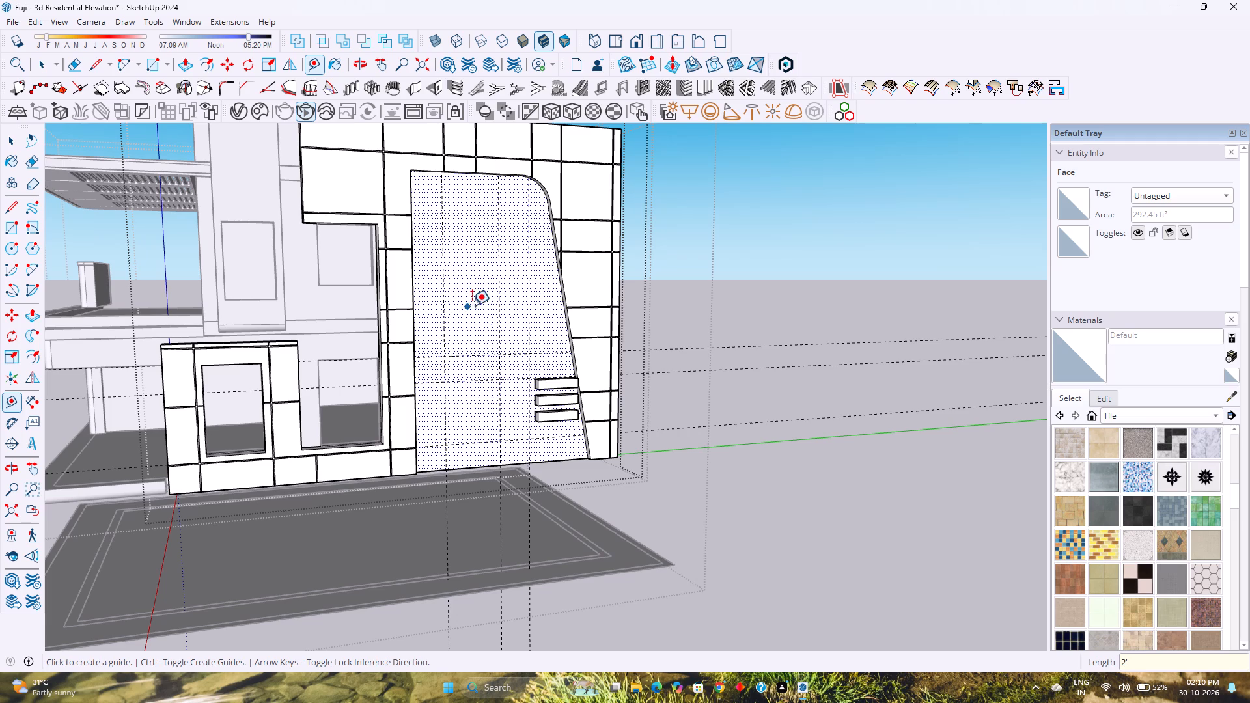
left_click(480, 354)
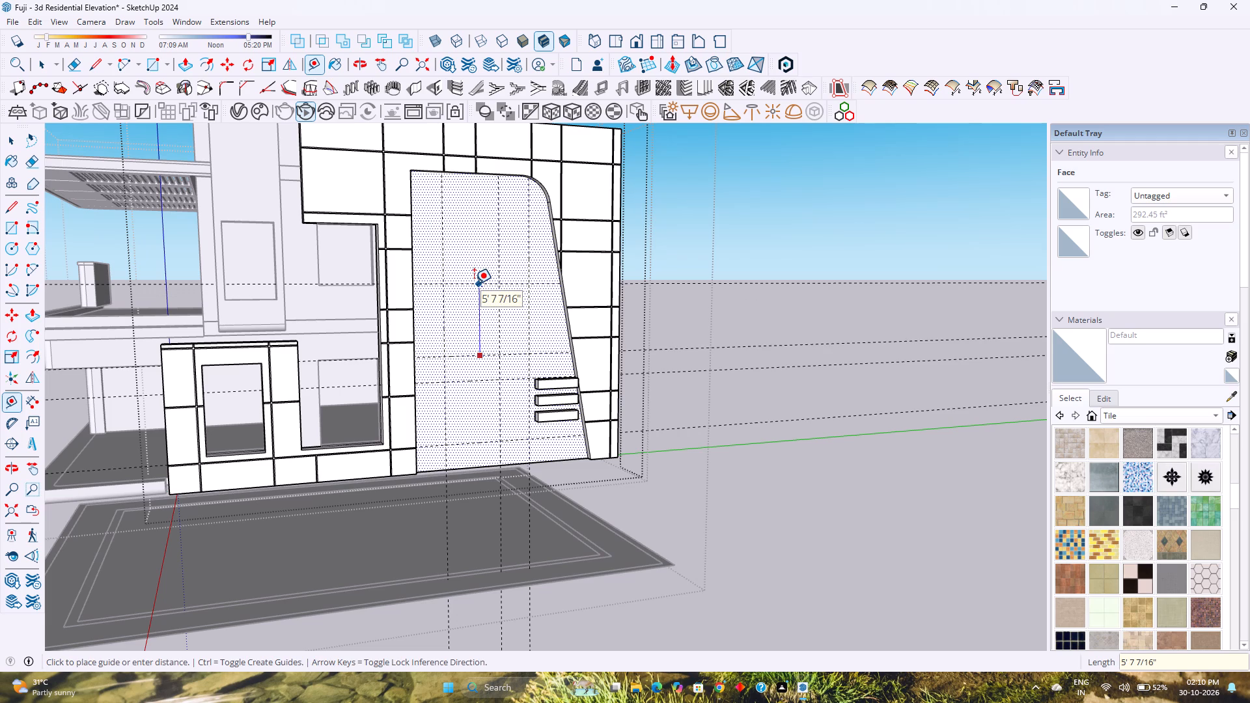
type("5'")
key("Return")
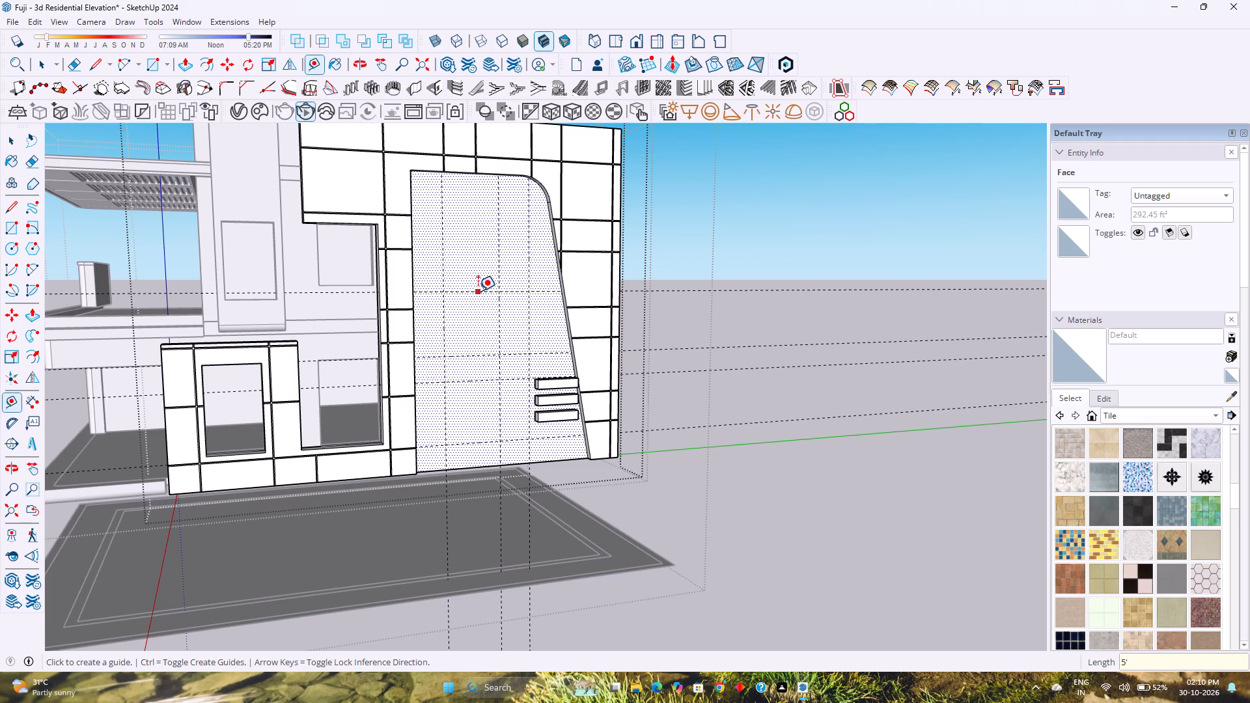
left_click(478, 291)
type("2'")
key("Return")
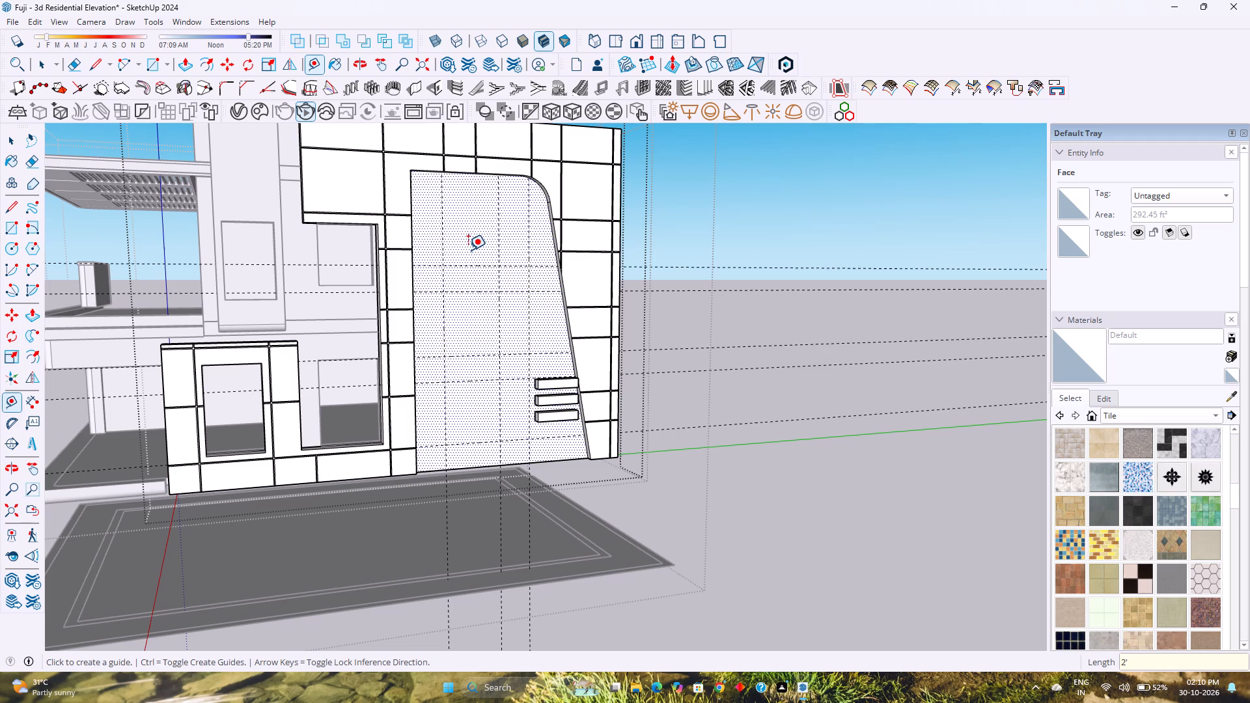
left_click(471, 265)
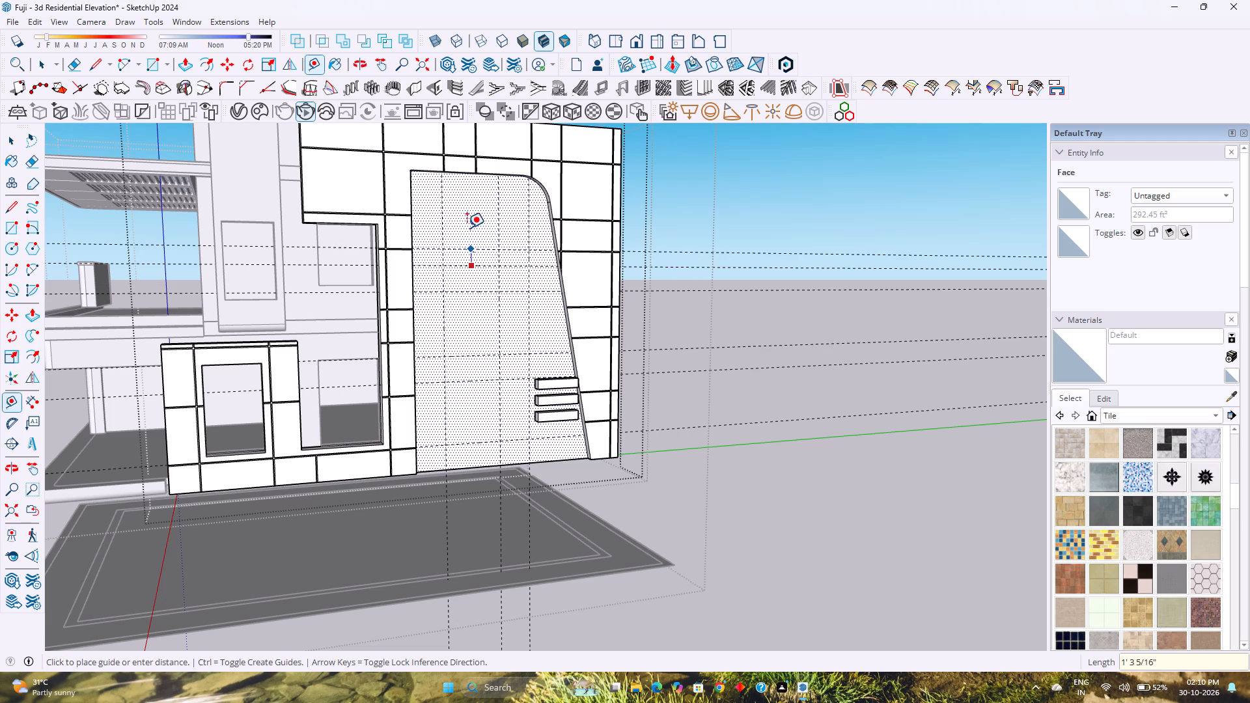
type("5'")
key("Return")
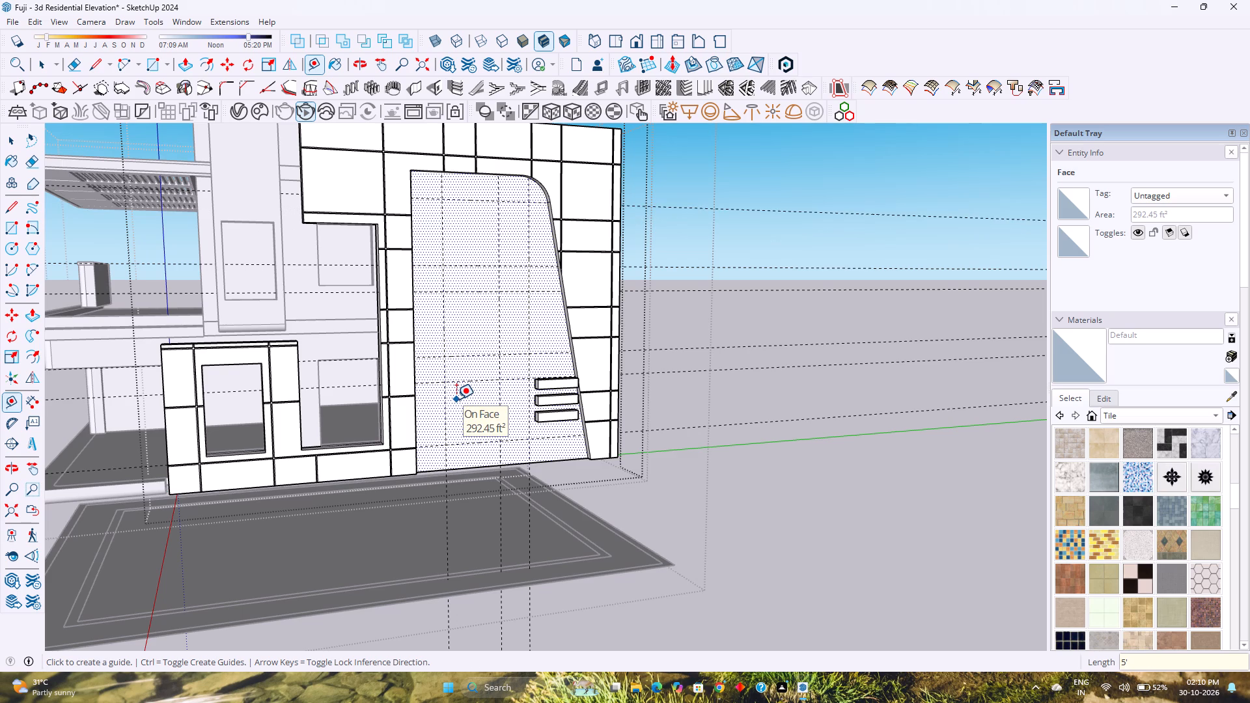
Draw a line about 14'5" long along the lowest horizontal guide, spanning the recessed face from edge to edge.
key("l")
scroll(439, 459, "up", 6)
middle_click_drag(450, 454, 309, 477)
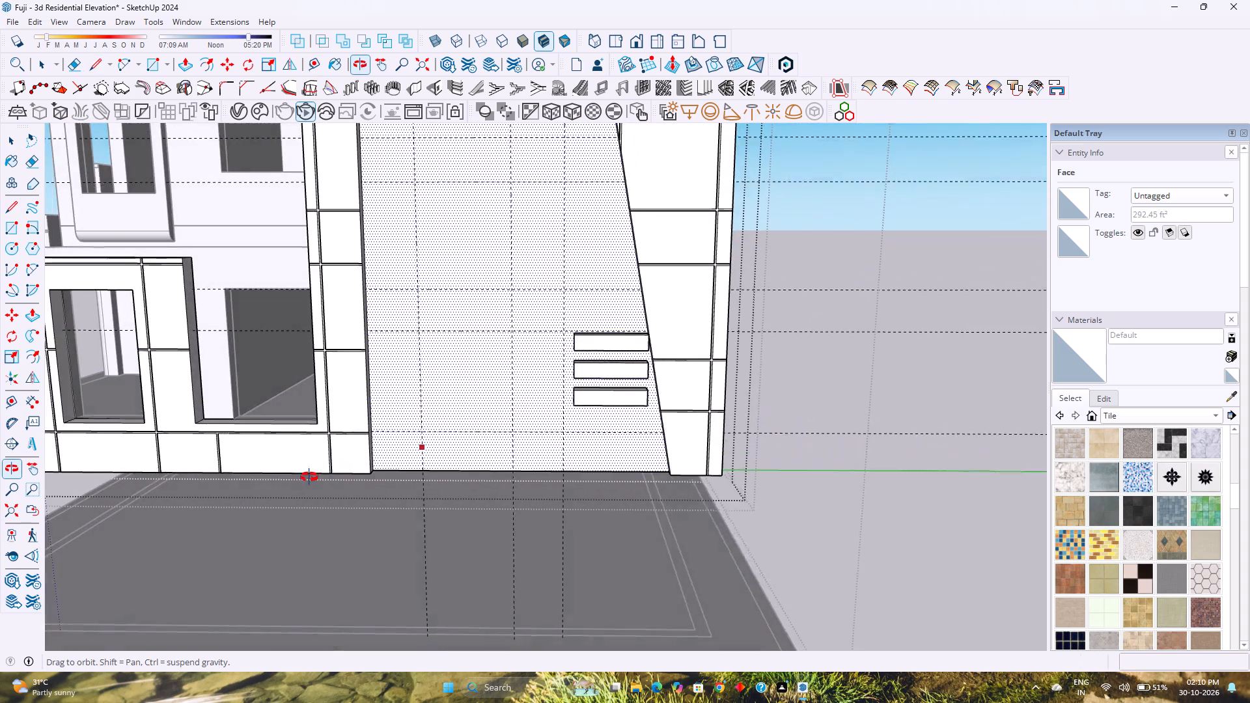
middle_click_drag(309, 477, 308, 478)
scroll(365, 443, "up", 9)
left_click(372, 423)
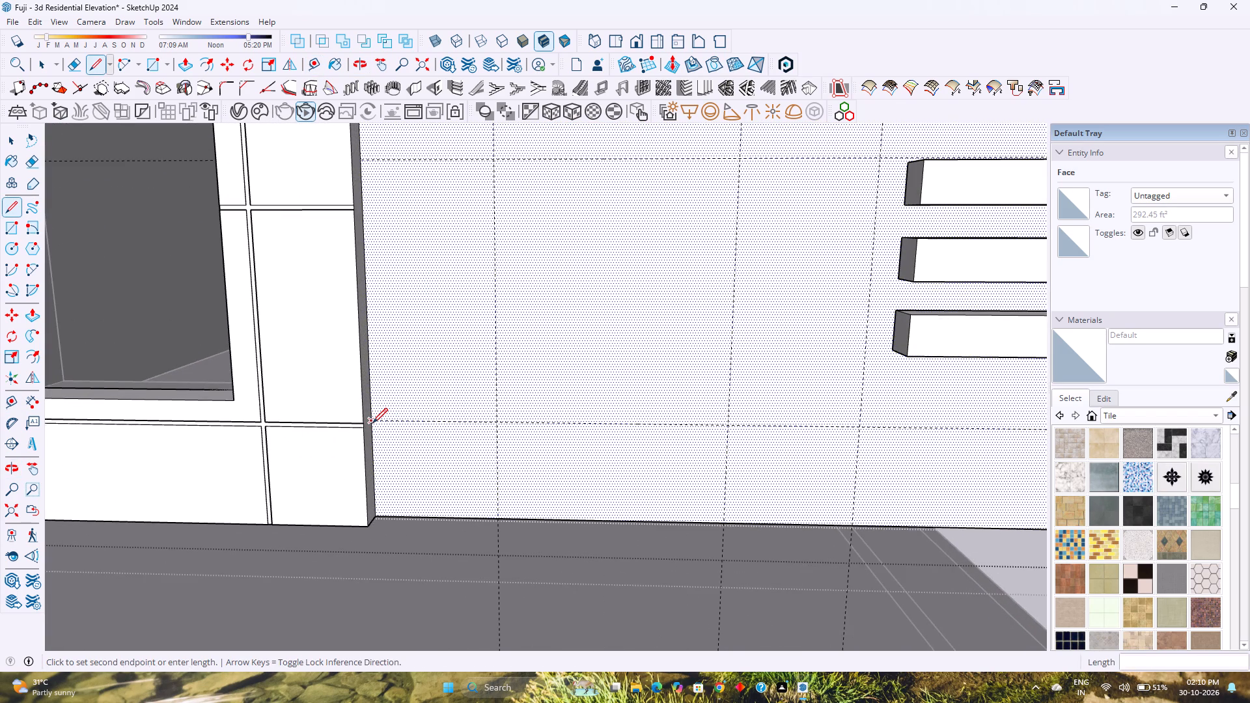
scroll(372, 423, "down", 10)
scroll(627, 430, "up", 8)
middle_click_drag(627, 430, 755, 431)
left_click(700, 411)
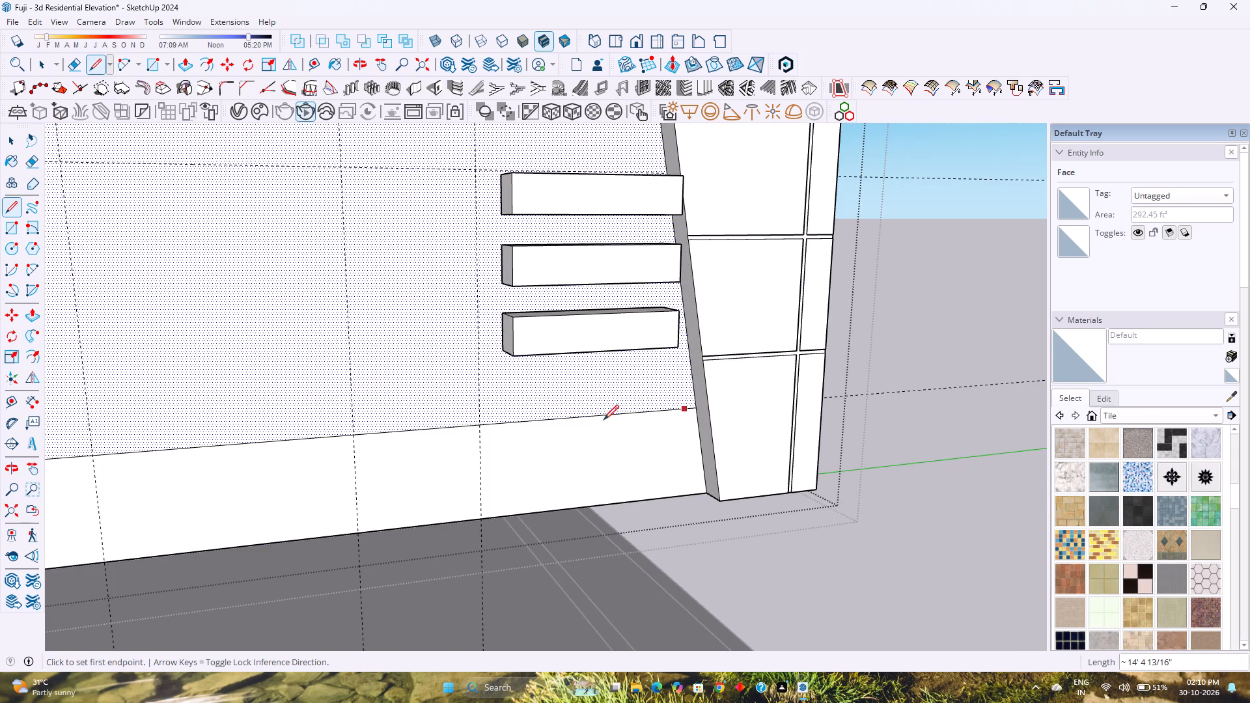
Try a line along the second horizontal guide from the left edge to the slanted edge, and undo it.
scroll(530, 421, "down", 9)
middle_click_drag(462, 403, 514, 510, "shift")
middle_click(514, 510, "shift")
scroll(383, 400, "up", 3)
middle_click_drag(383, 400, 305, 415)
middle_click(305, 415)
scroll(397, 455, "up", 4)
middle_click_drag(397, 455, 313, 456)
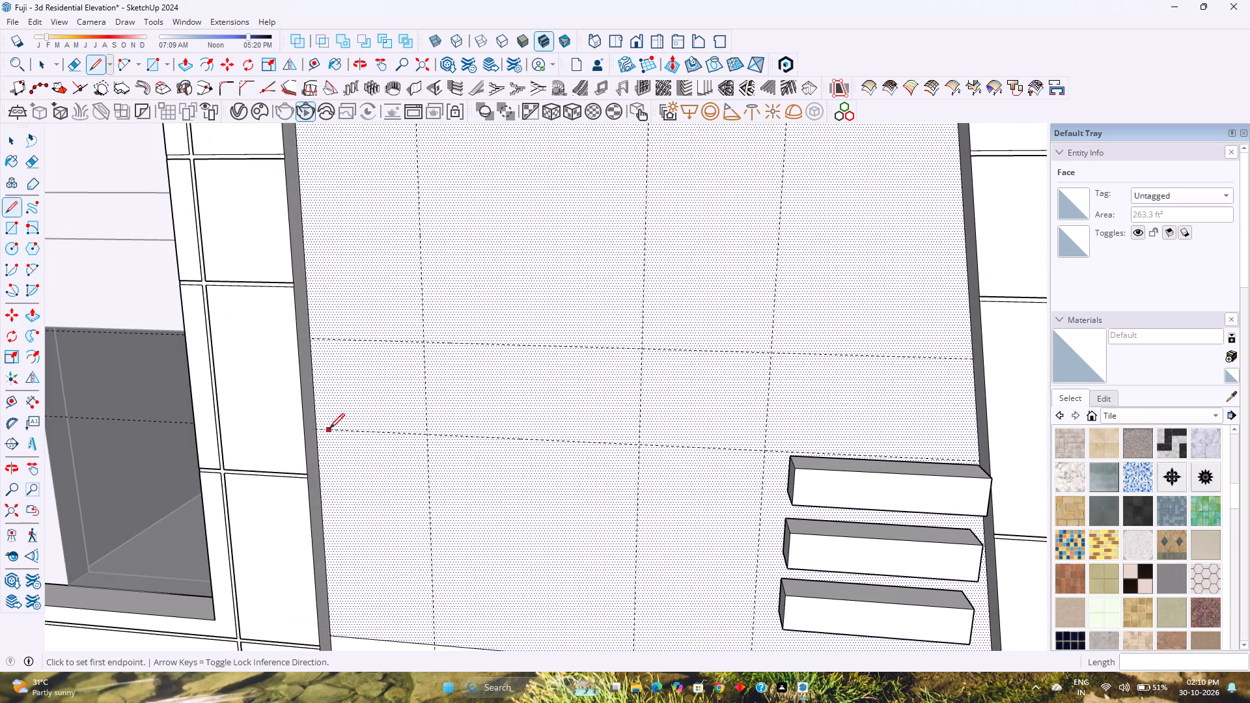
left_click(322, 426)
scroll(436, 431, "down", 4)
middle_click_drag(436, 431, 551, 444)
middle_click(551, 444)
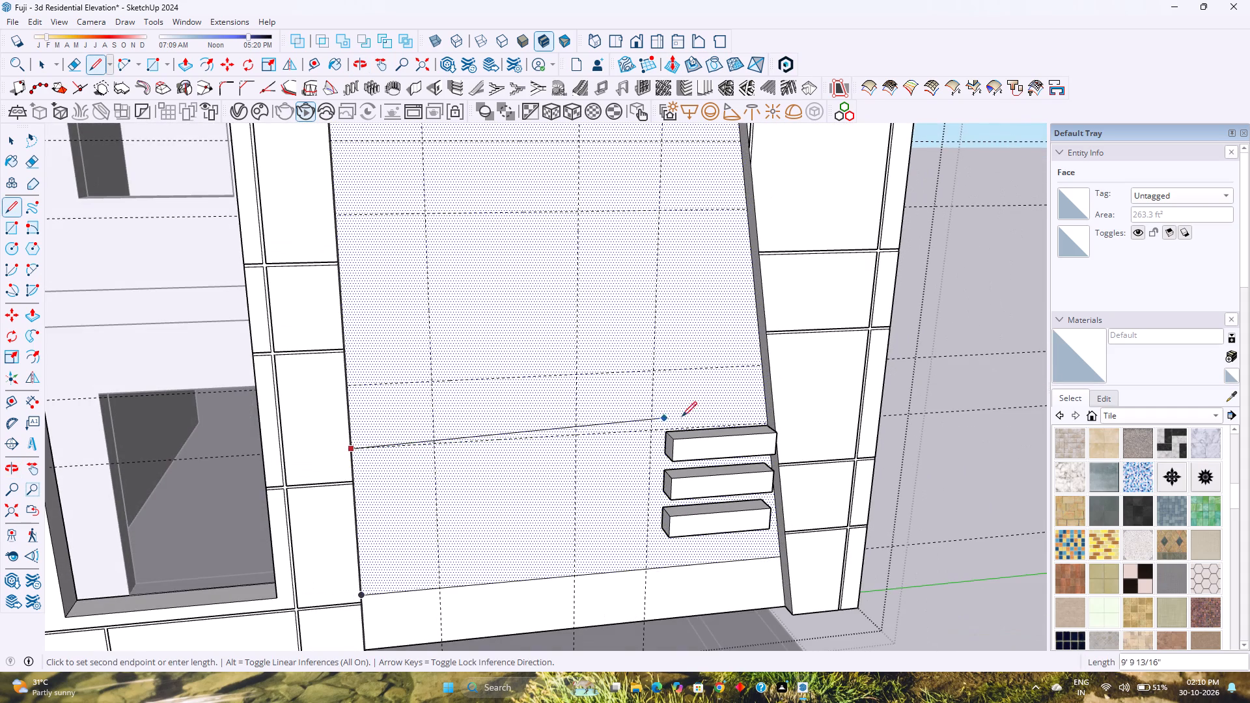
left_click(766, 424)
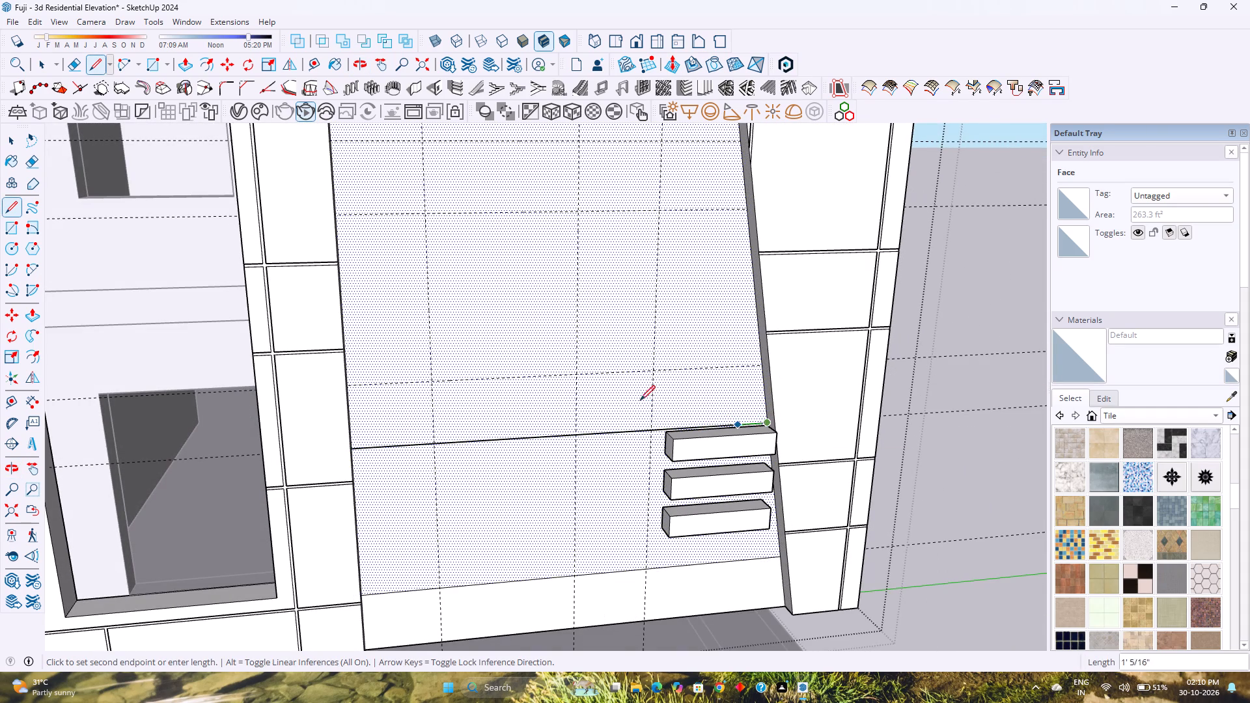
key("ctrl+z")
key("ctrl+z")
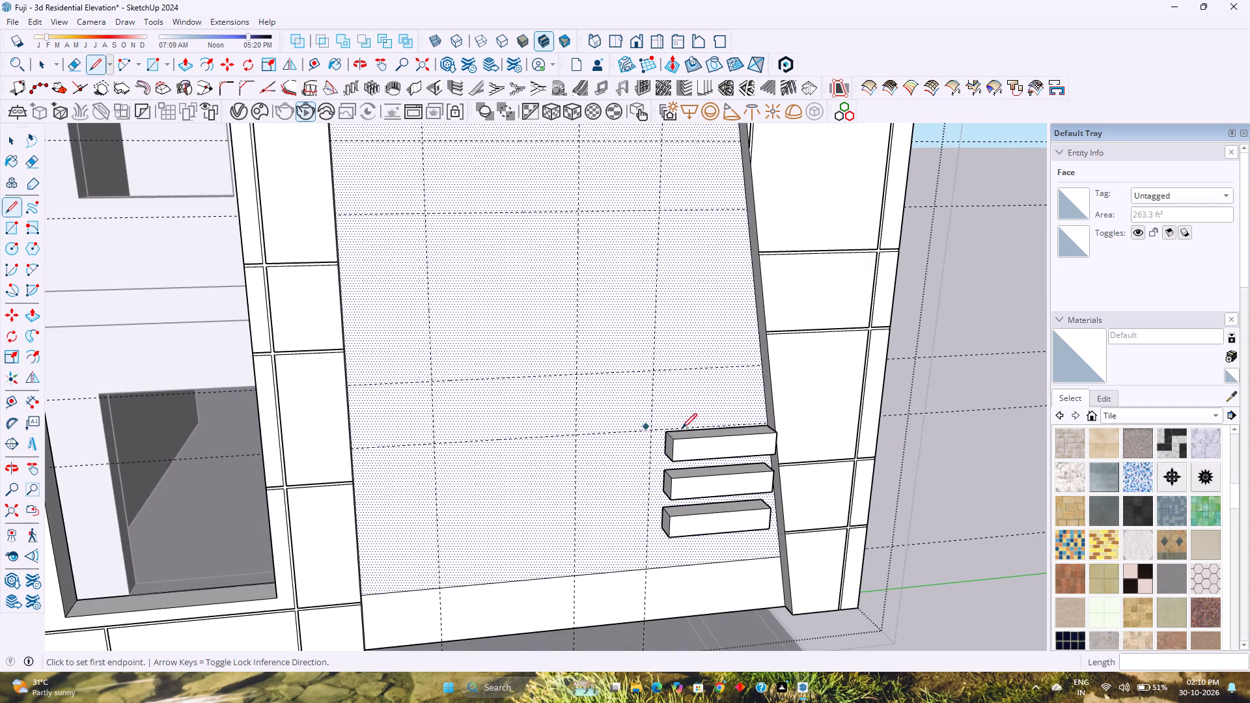
Draw edge-to-edge lines along the second and third horizontal guides of the recessed face, about 13'6" and 13'2" long.
scroll(689, 429, "up", 3)
scroll(758, 428, "up", 12)
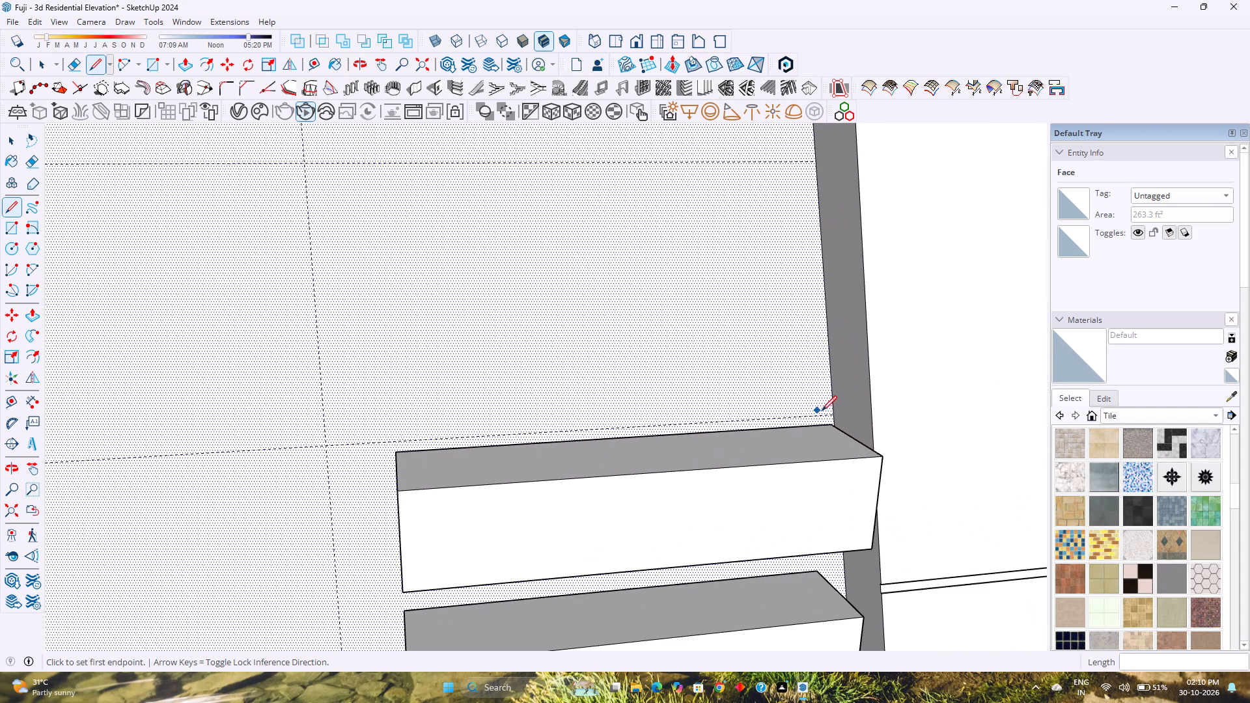
left_click(832, 413)
scroll(510, 400, "down", 16)
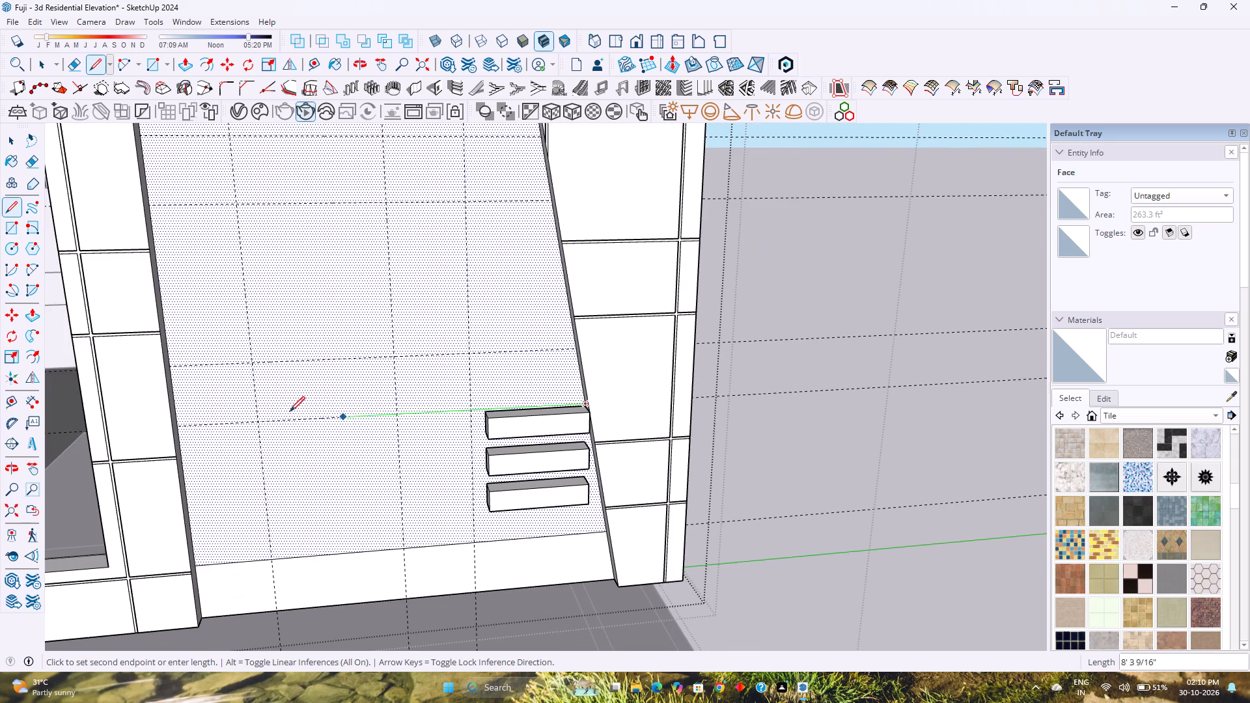
left_click(180, 424)
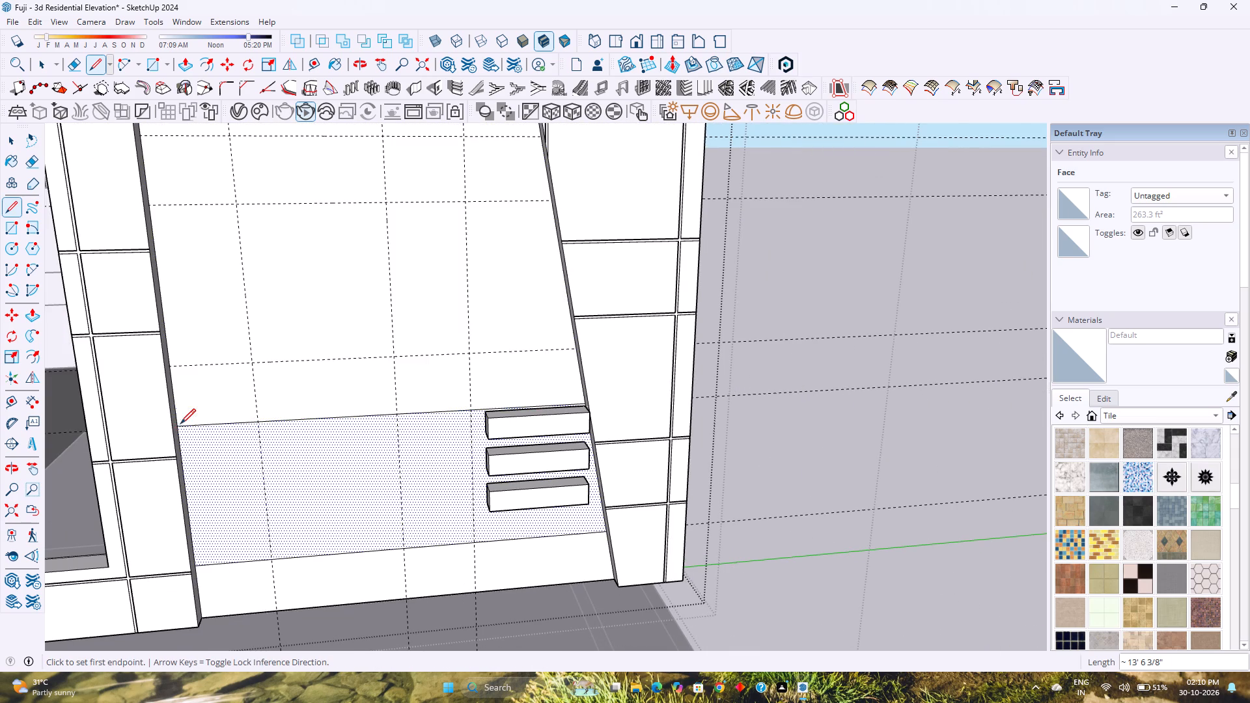
left_click(172, 370)
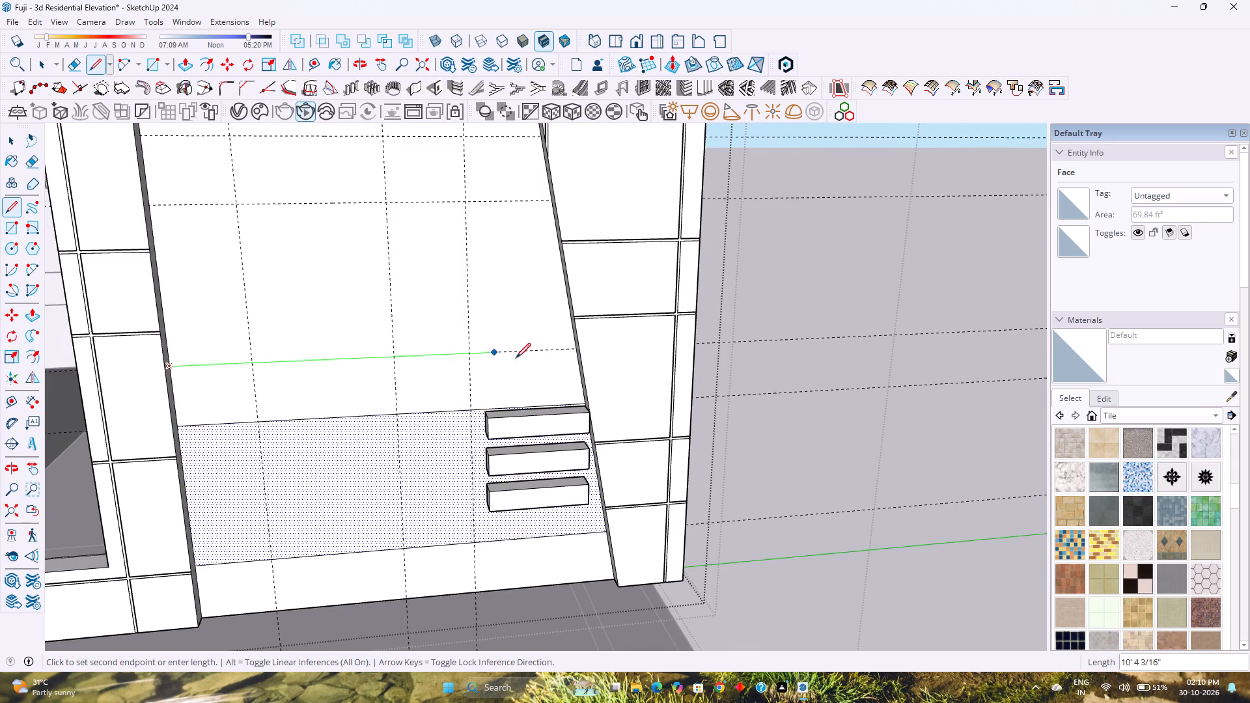
scroll(574, 349, "up", 5)
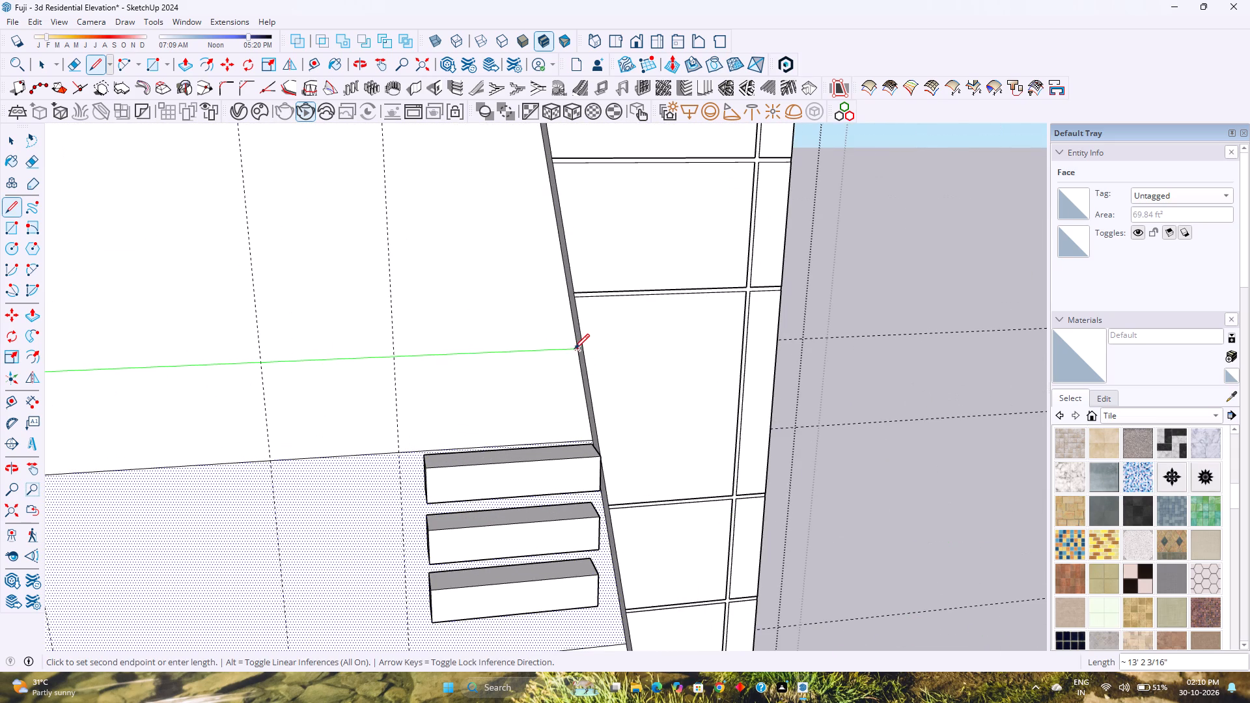
key("Left")
left_click(574, 349)
scroll(573, 349, "down", 13)
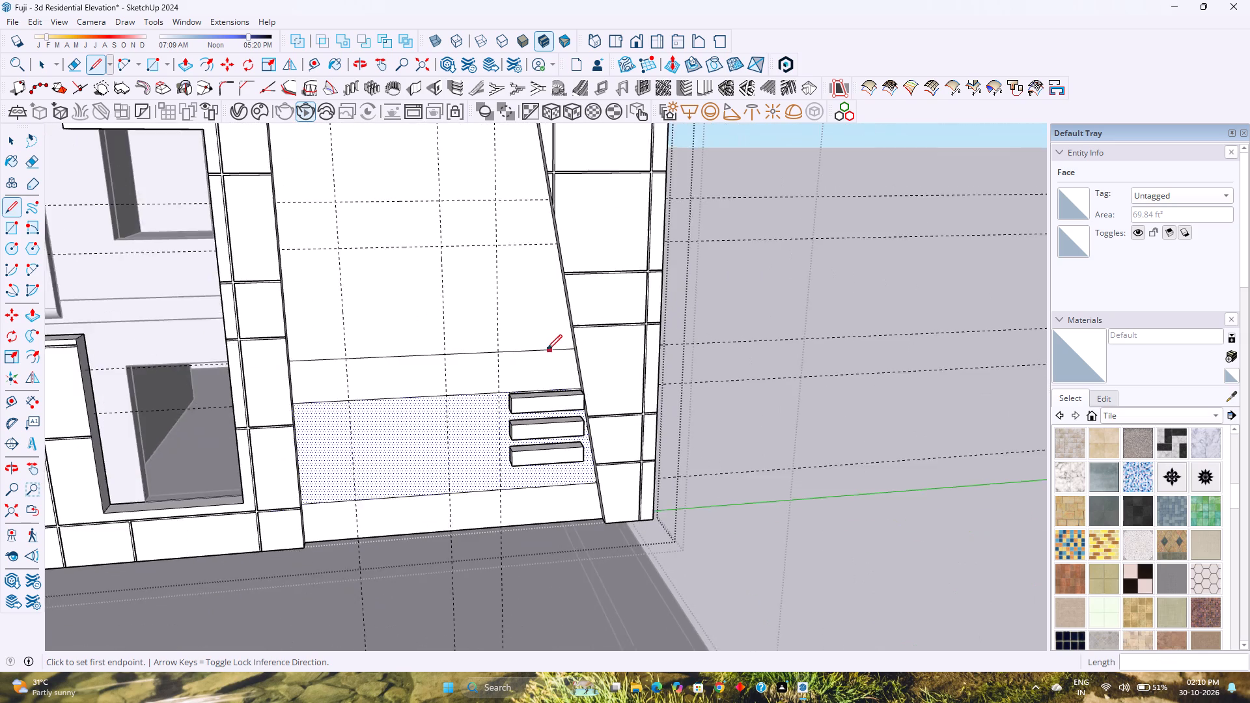
Draw edge-to-edge lines along the fourth and fifth horizontal guides of the recessed face, about 12'4" and 12' long.
scroll(547, 350, "down", 2)
middle_click_drag(380, 346, 451, 463, "shift")
middle_click(451, 463, "shift")
scroll(456, 405, "up", 8)
middle_click_drag(449, 400, 321, 413)
middle_click(321, 413)
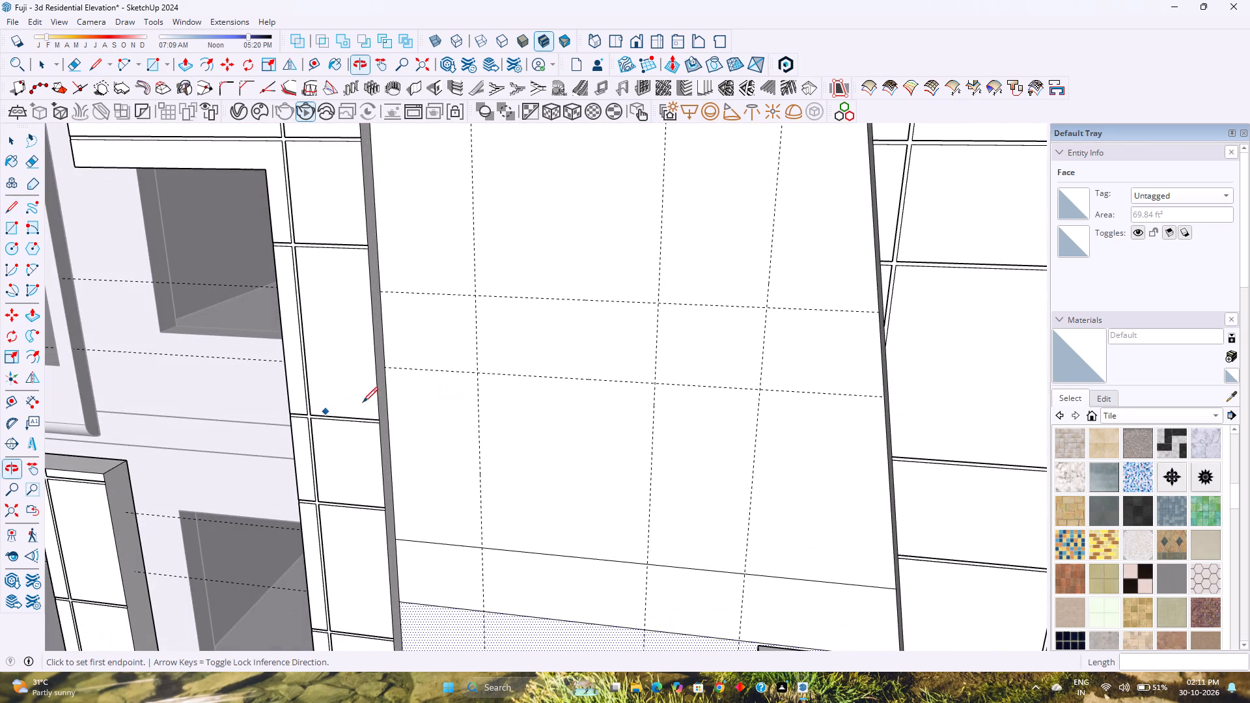
left_click(387, 368)
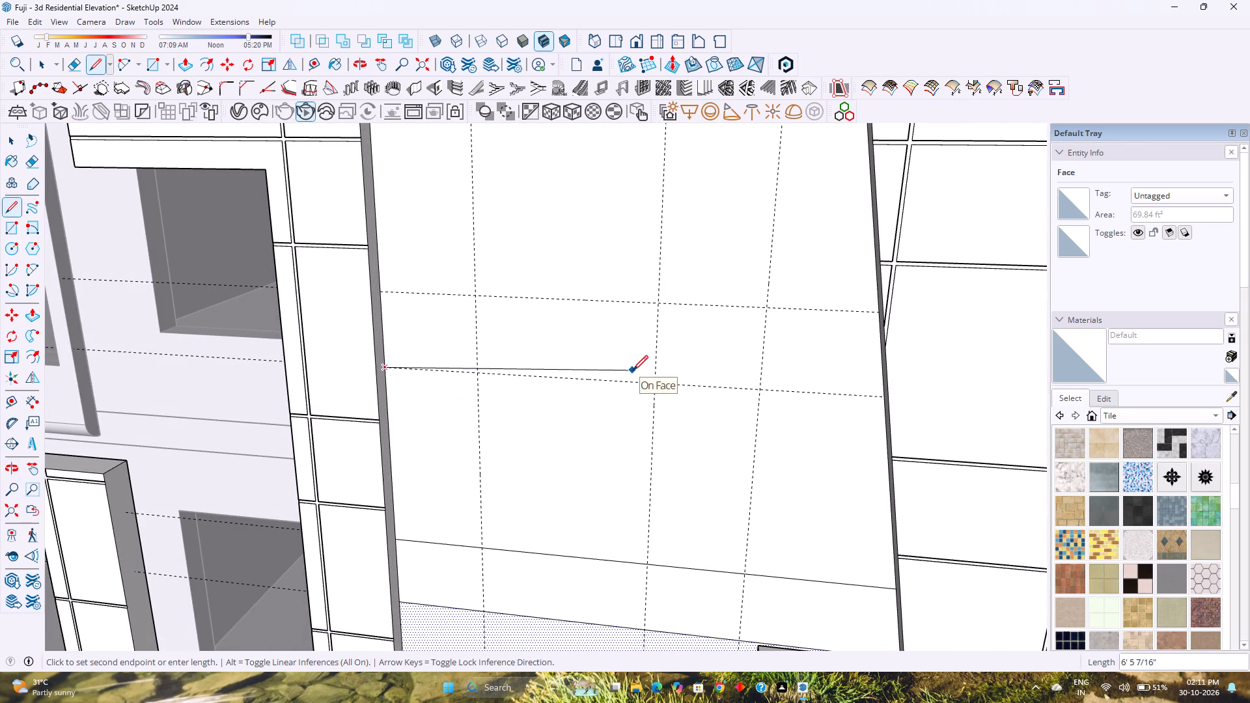
middle_click_drag(734, 385, 895, 396)
middle_click(895, 396)
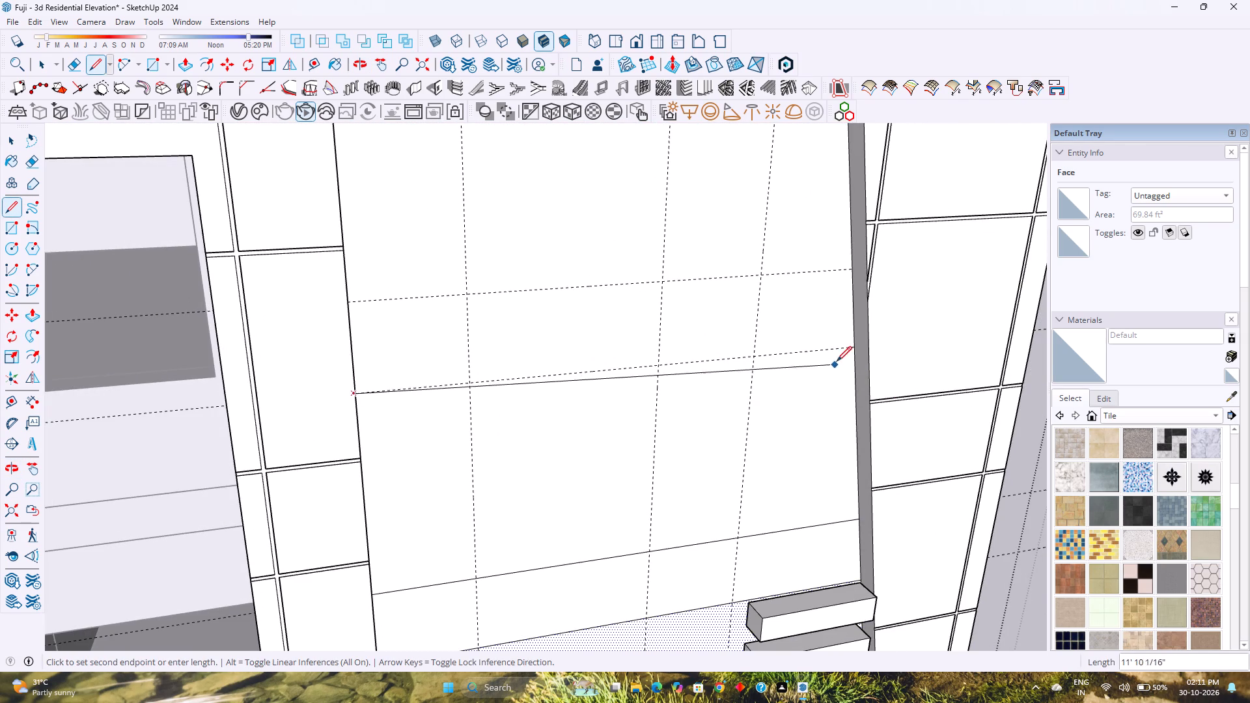
left_click(853, 350)
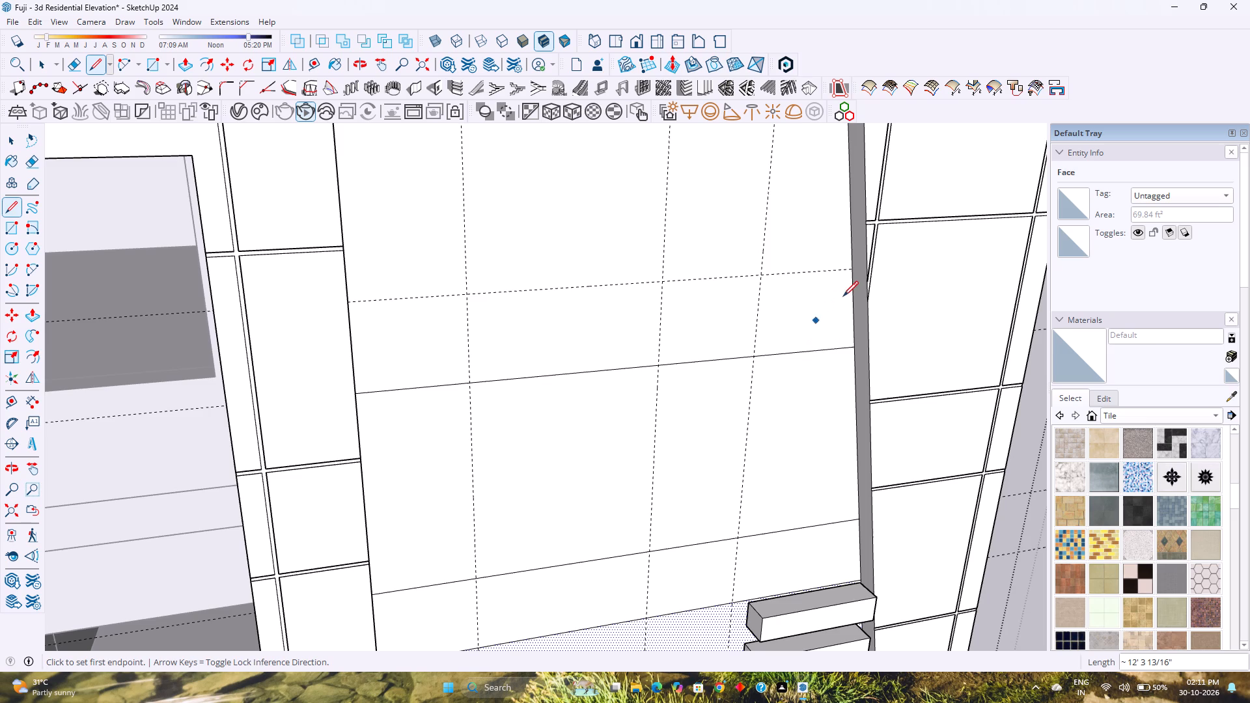
left_click(851, 271)
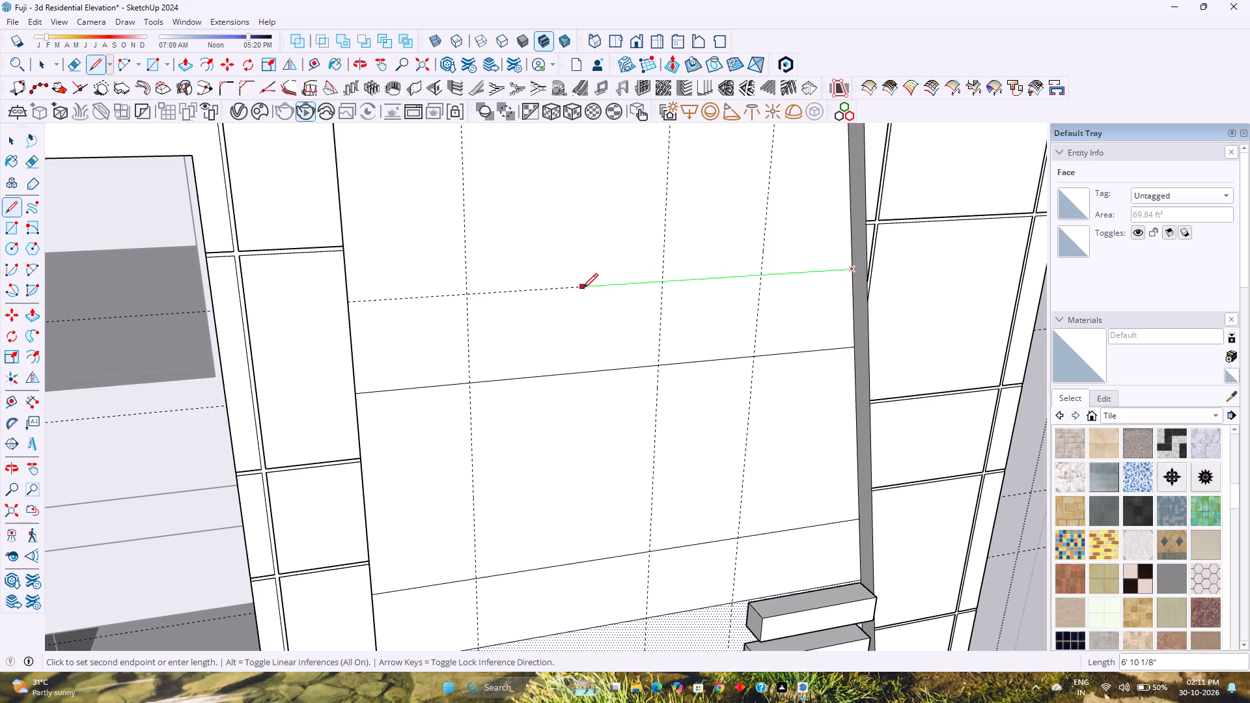
middle_click_drag(571, 294, 404, 327)
middle_click(404, 327)
left_click(385, 283)
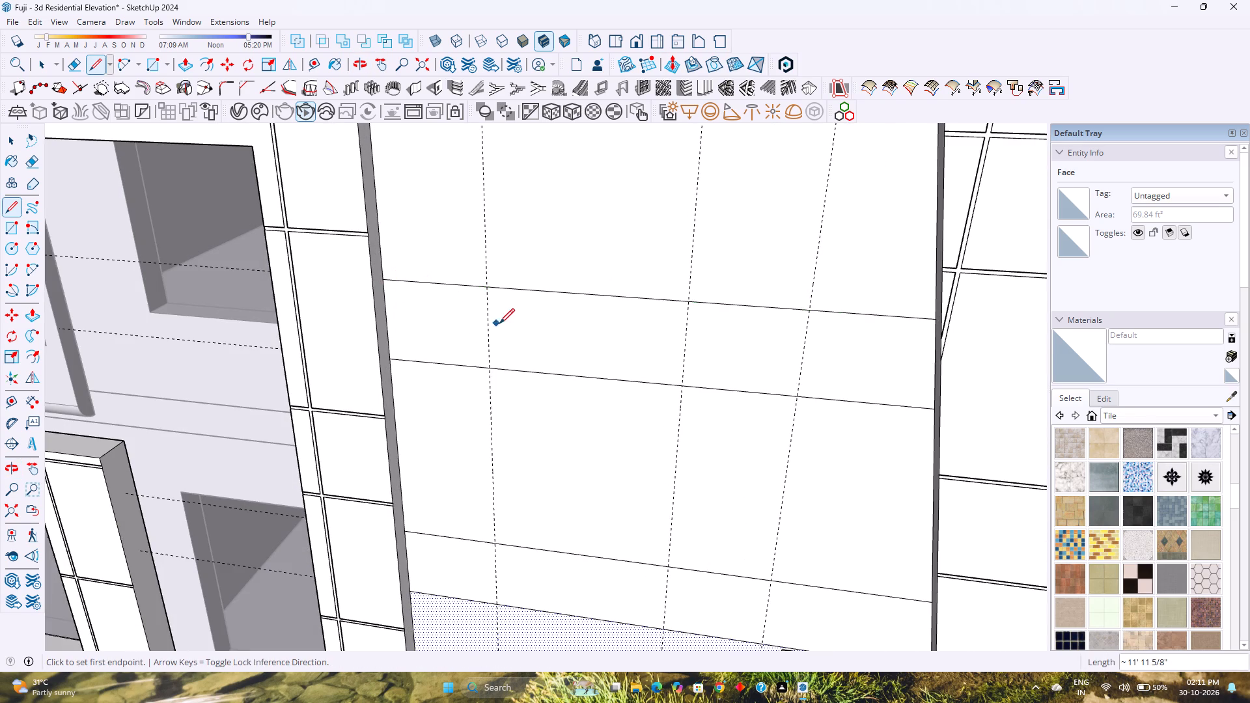
Draw a line along the topmost horizontal guide, from the base of the curved corner to the recessed face's opposite edge.
scroll(499, 324, "down", 4)
middle_click_drag(499, 325, 495, 449, "shift")
middle_click_drag(482, 379, 498, 483, "shift")
middle_click_drag(501, 481, 729, 409)
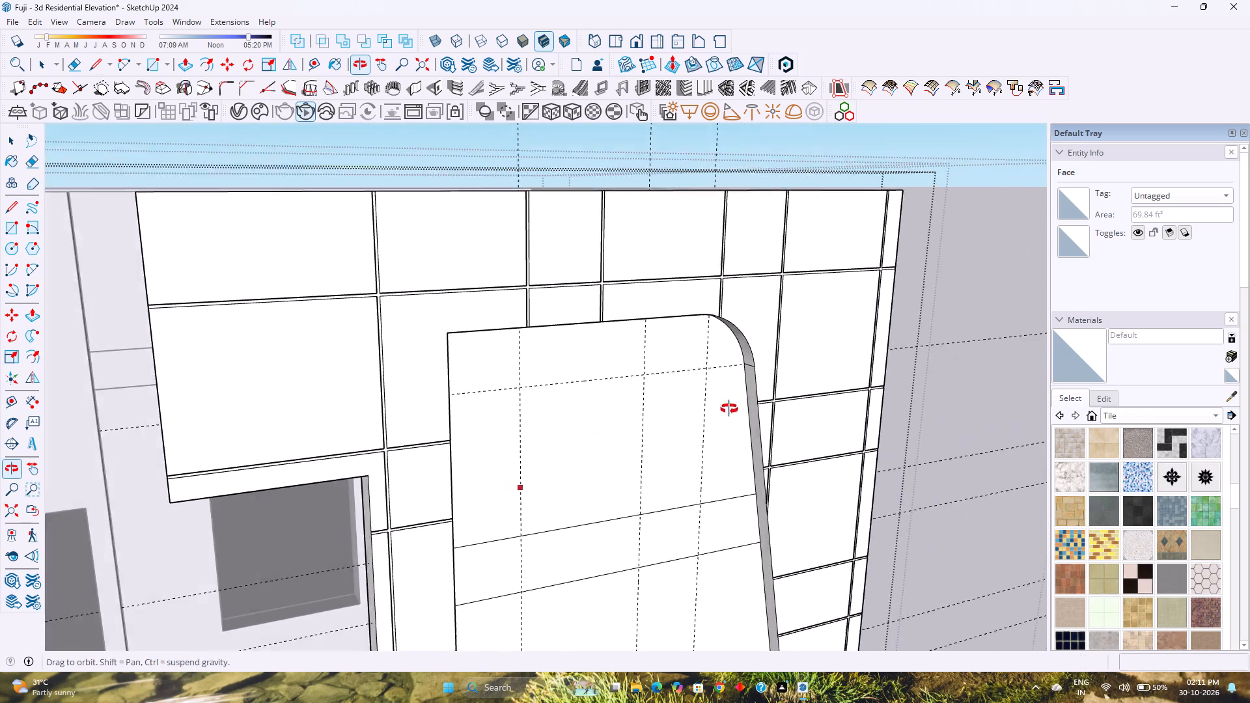
middle_click_drag(729, 409, 736, 405)
middle_click(736, 404)
scroll(736, 379, "up", 11)
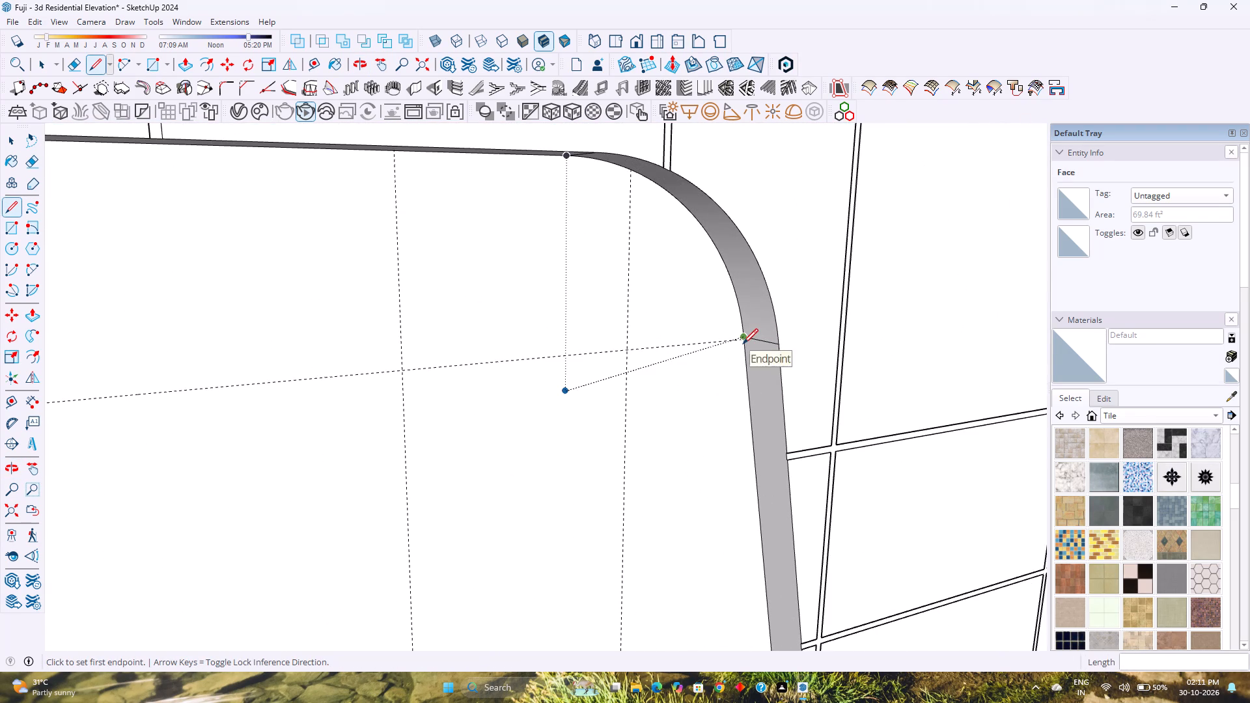
scroll(742, 348, "up", 11)
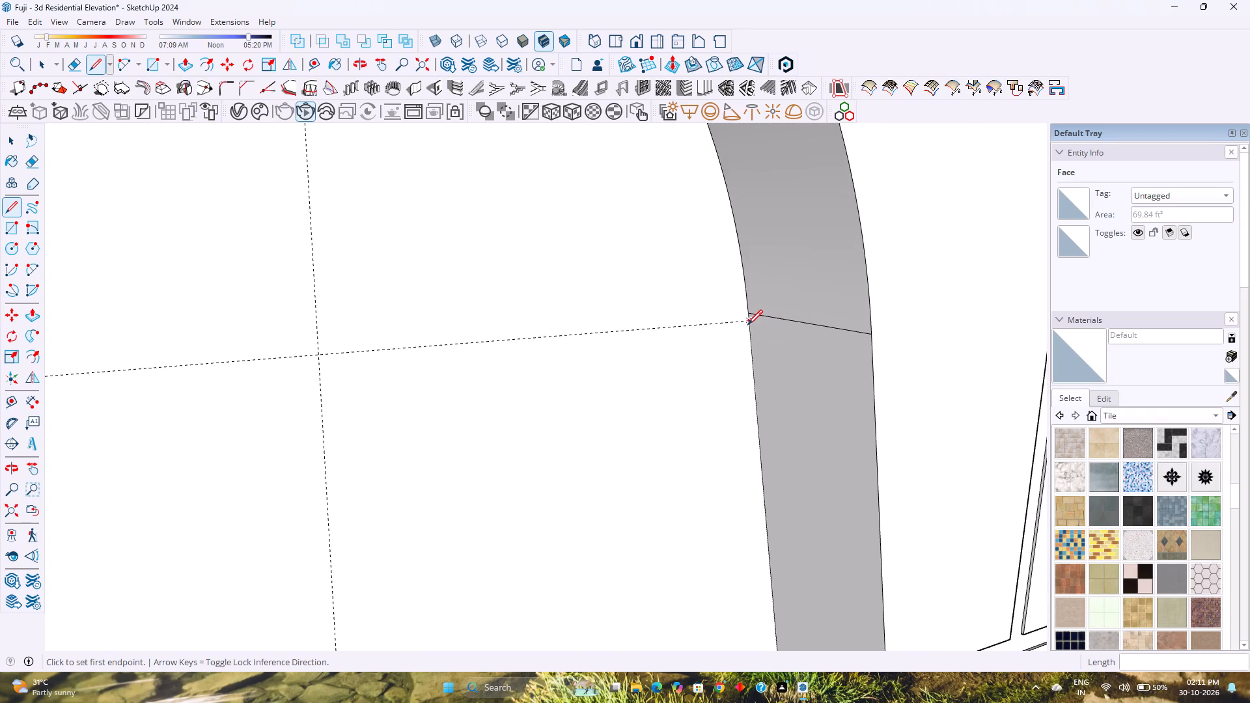
left_click(747, 323)
scroll(430, 385, "down", 17)
middle_click_drag(428, 387, 693, 369, "shift")
middle_click(693, 369, "shift")
scroll(579, 369, "down", 10)
middle_click_drag(572, 371, 400, 398)
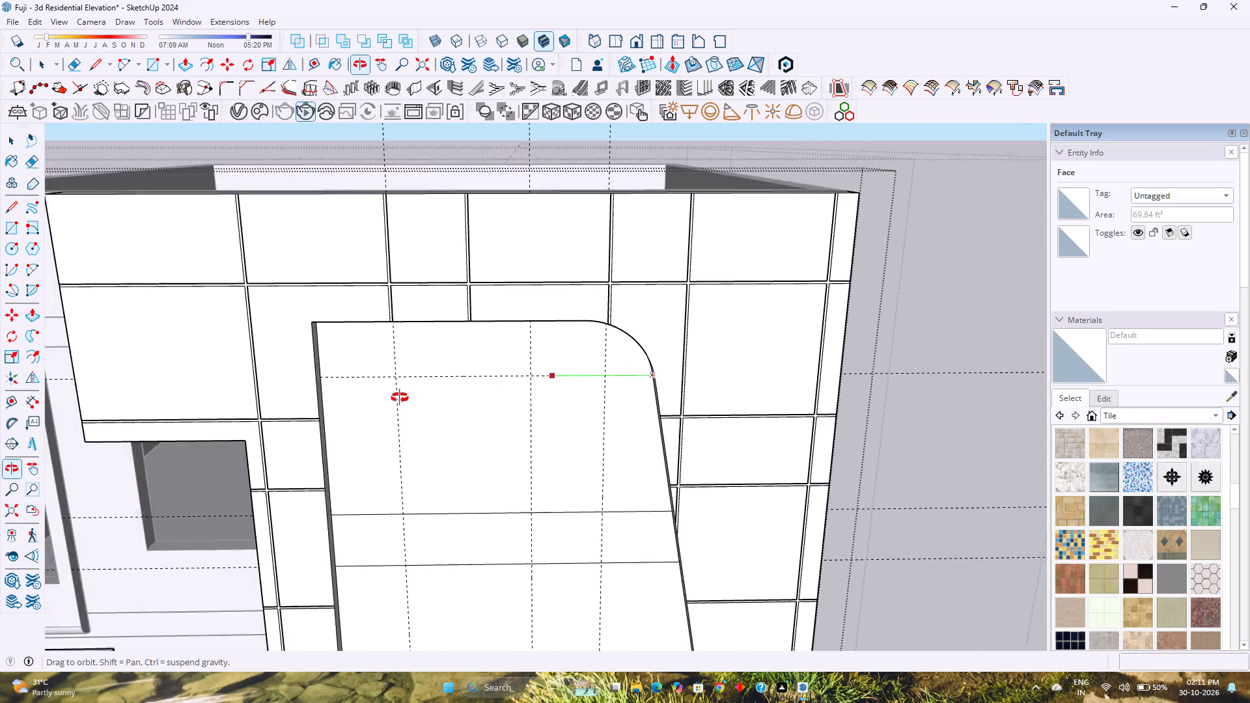
middle_click_drag(400, 398, 333, 400)
middle_click(333, 400)
left_click(329, 366)
Select the recessed face's six horizontal lines without the faces and copy them 1" upward as groove strips.
scroll(373, 383, "down", 5)
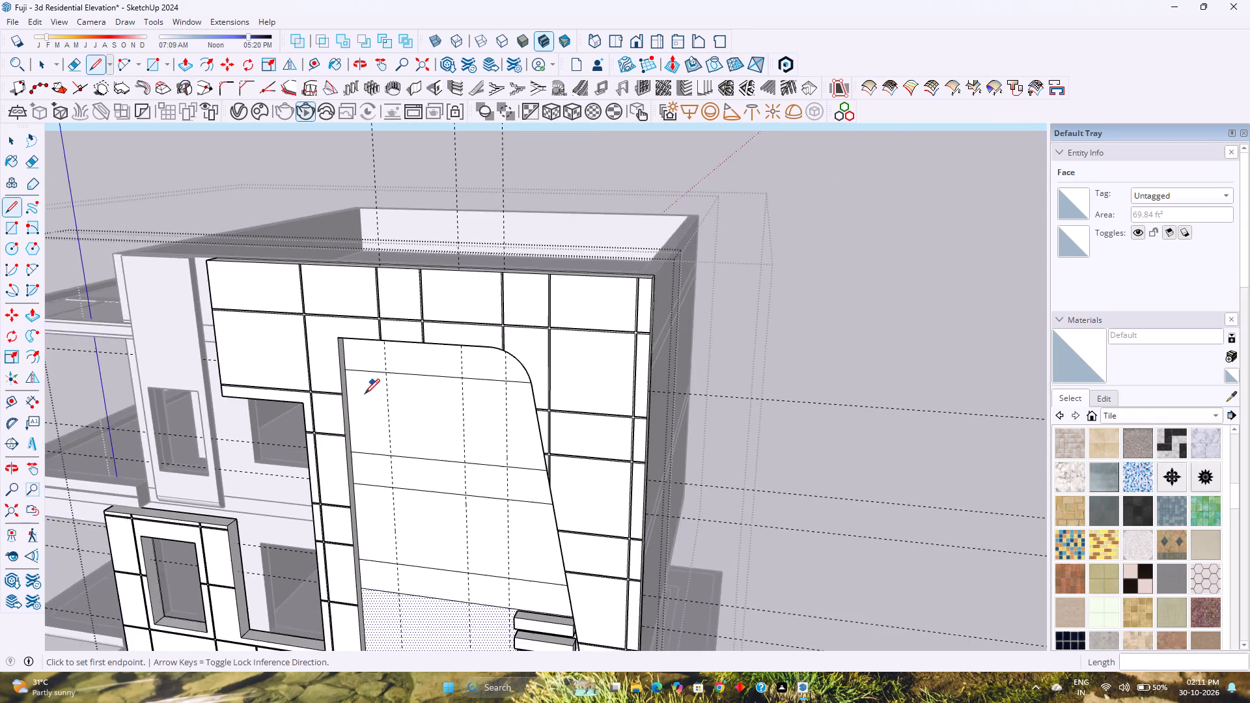
middle_click_drag(357, 402, 398, 365)
scroll(402, 363, "down", 5)
middle_click_drag(421, 431, 501, 387)
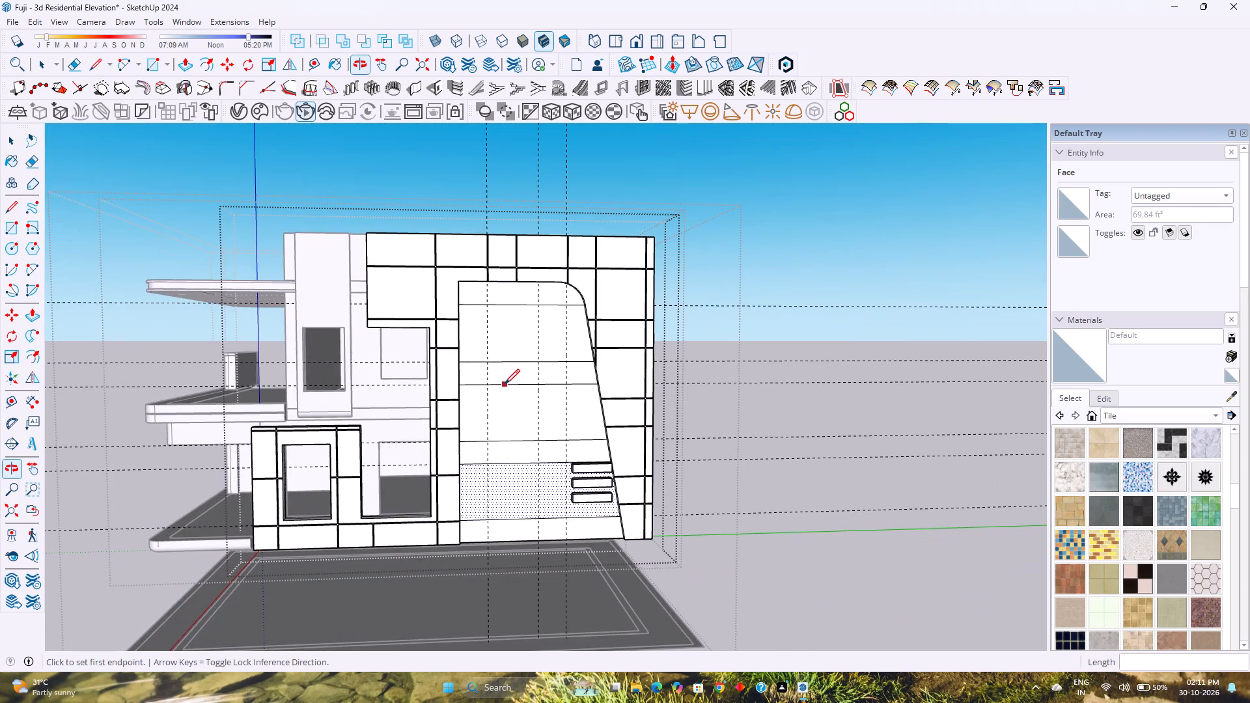
key("space")
scroll(499, 386, "up", 4)
left_click_drag(527, 596, 493, 429)
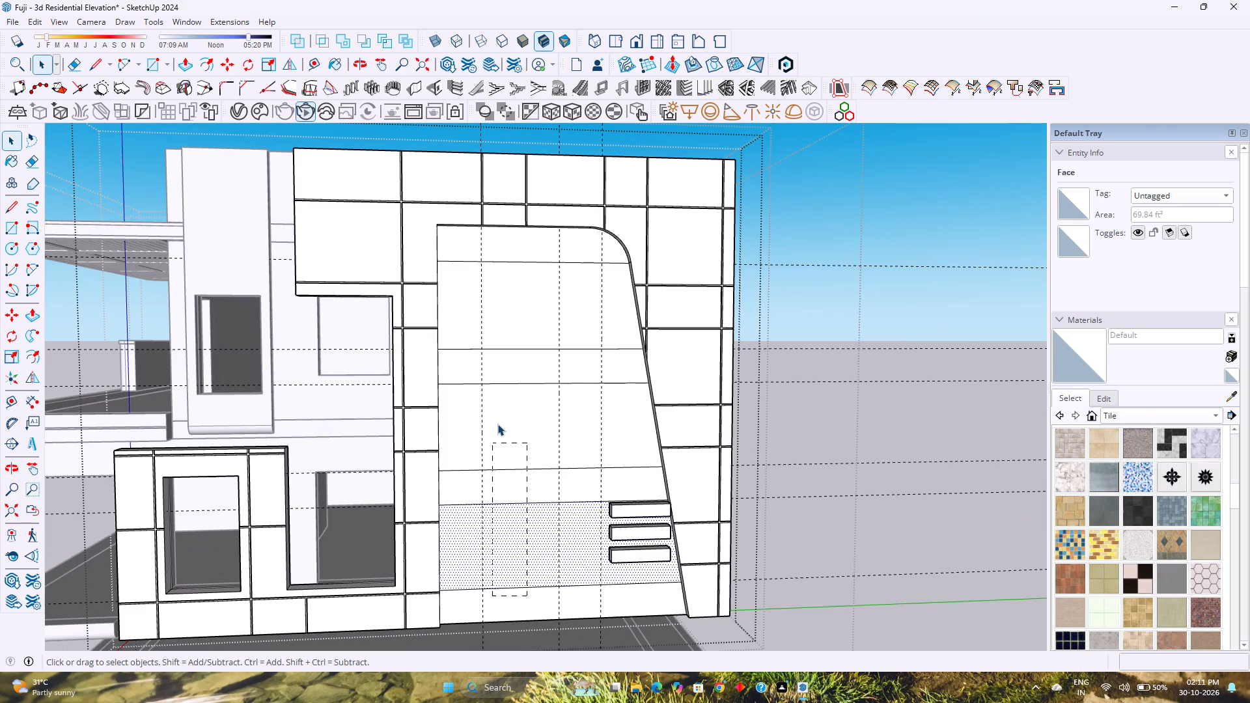
left_click(501, 419)
left_click_drag(534, 598, 495, 390)
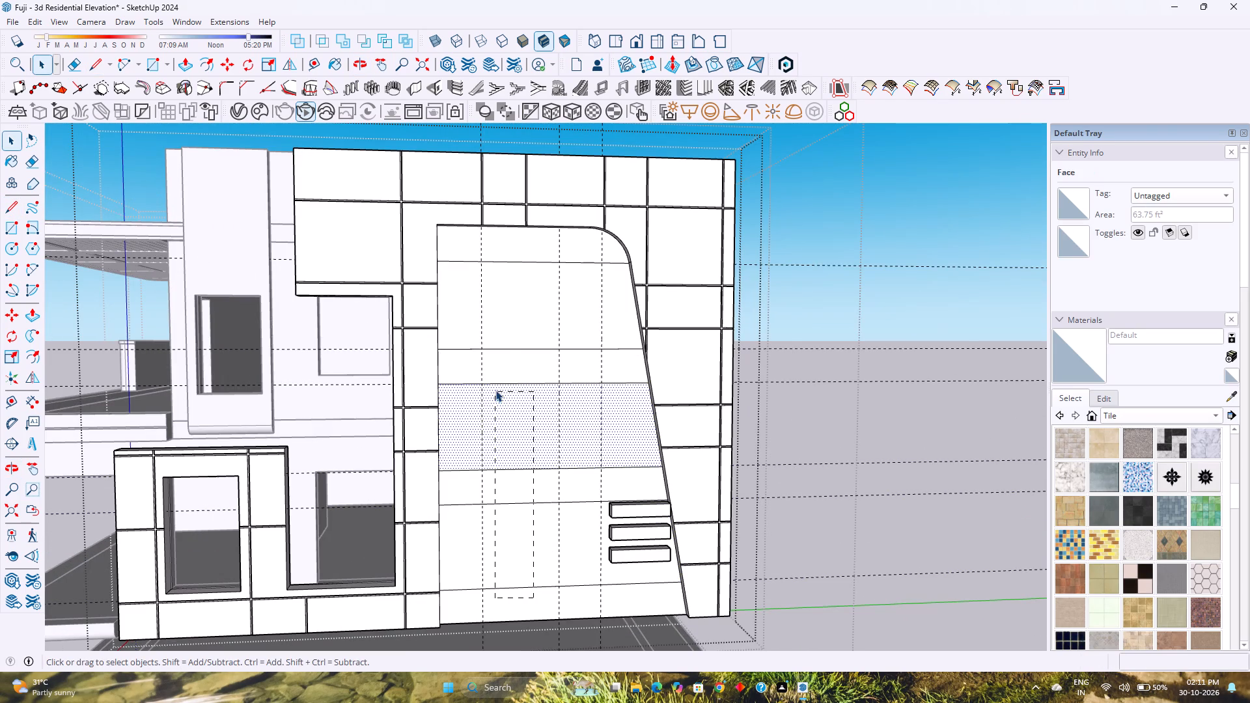
left_click_drag(495, 390, 504, 251)
right_click(502, 253)
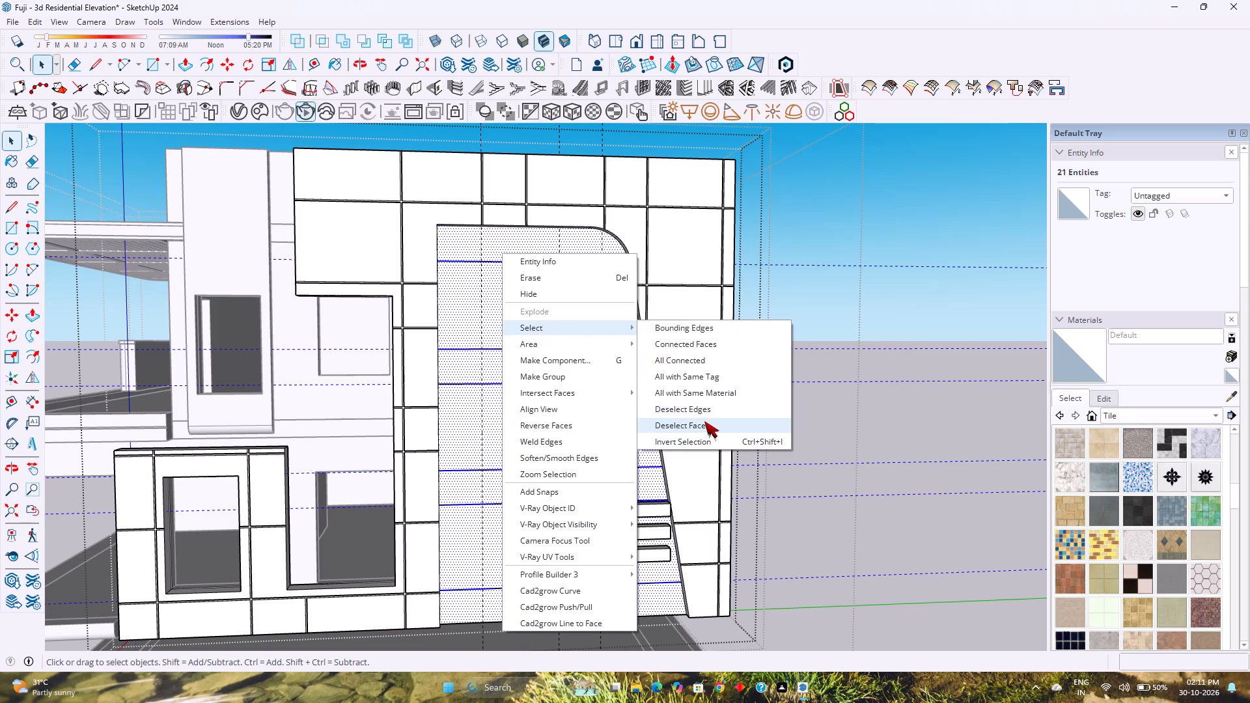
left_click(704, 421)
key("m")
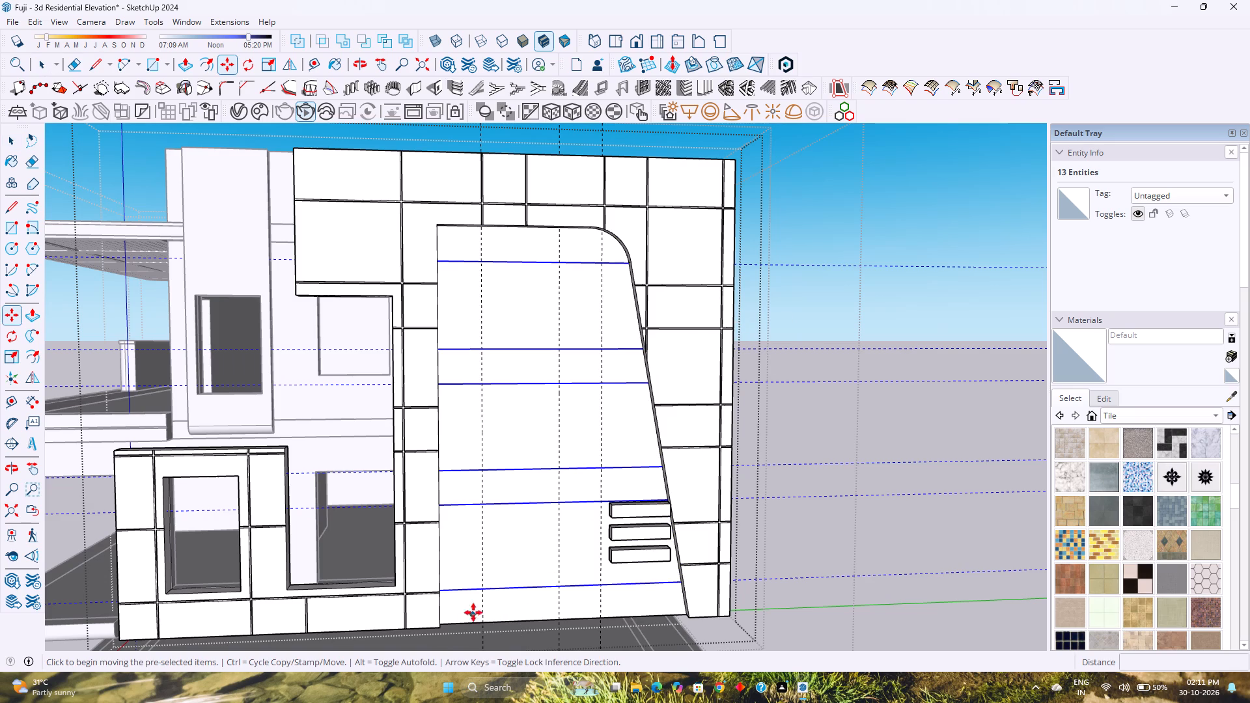
scroll(493, 591, "up", 6)
left_click(477, 589)
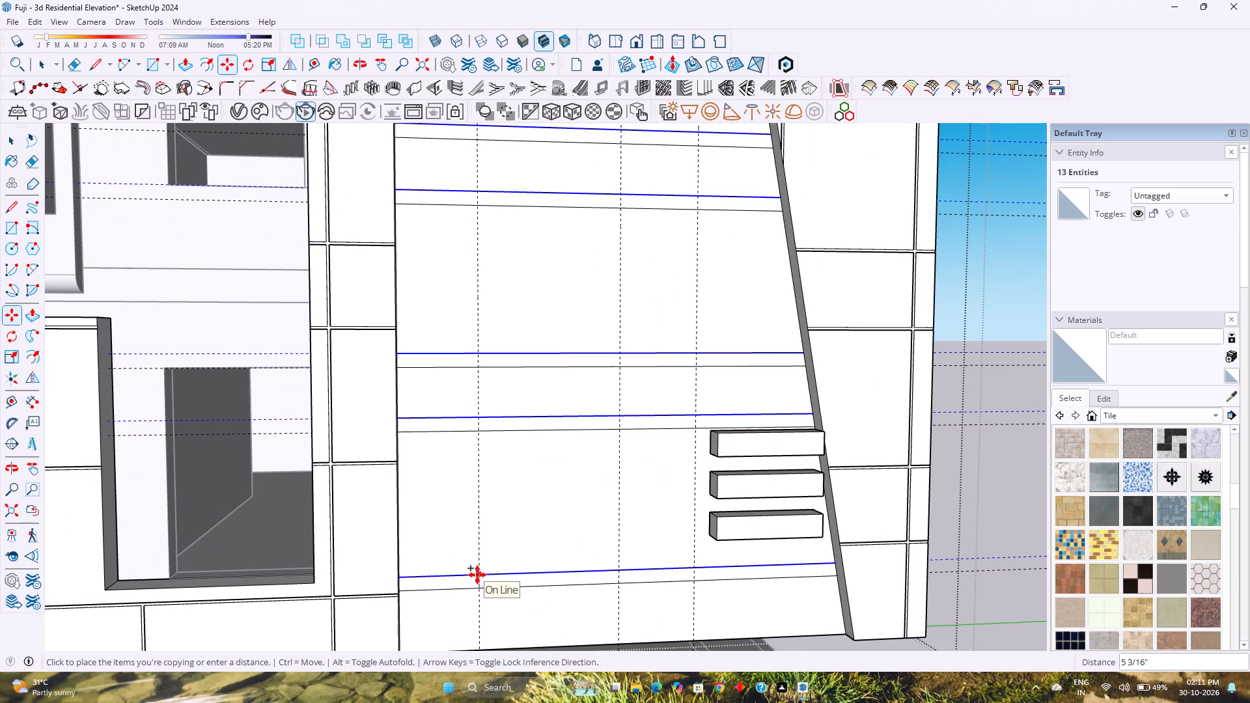
key("1")
key("Return")
key("space")
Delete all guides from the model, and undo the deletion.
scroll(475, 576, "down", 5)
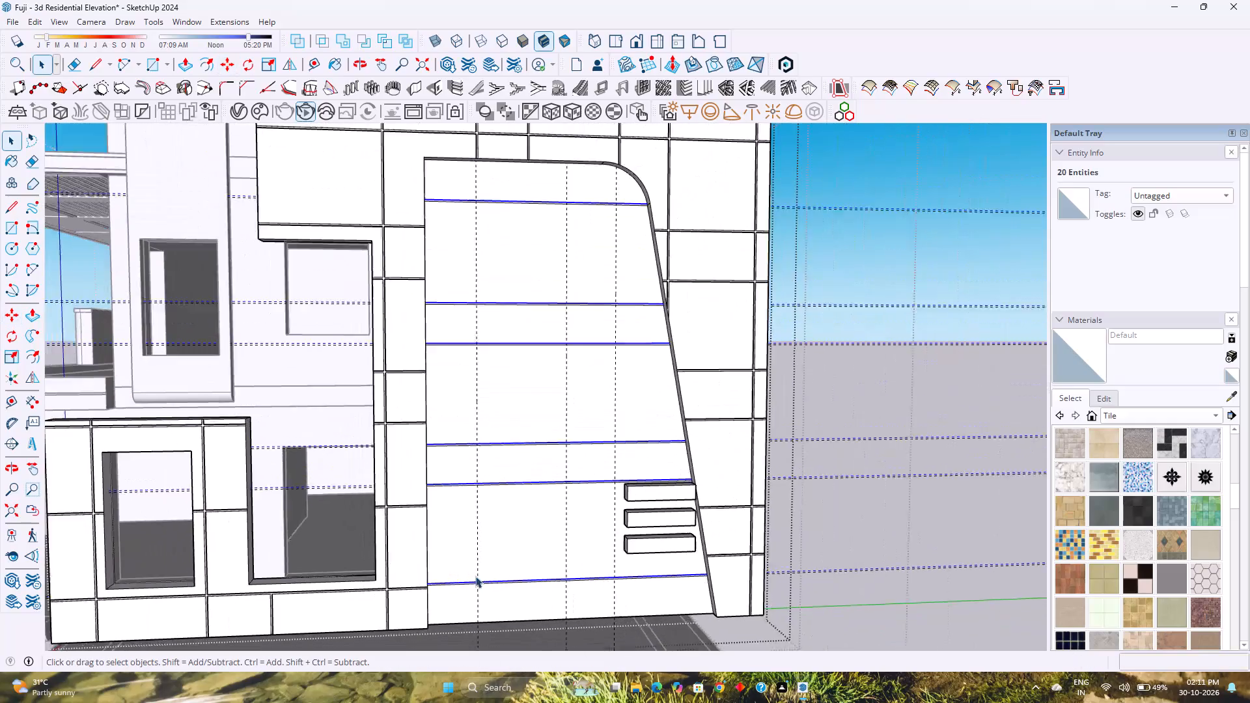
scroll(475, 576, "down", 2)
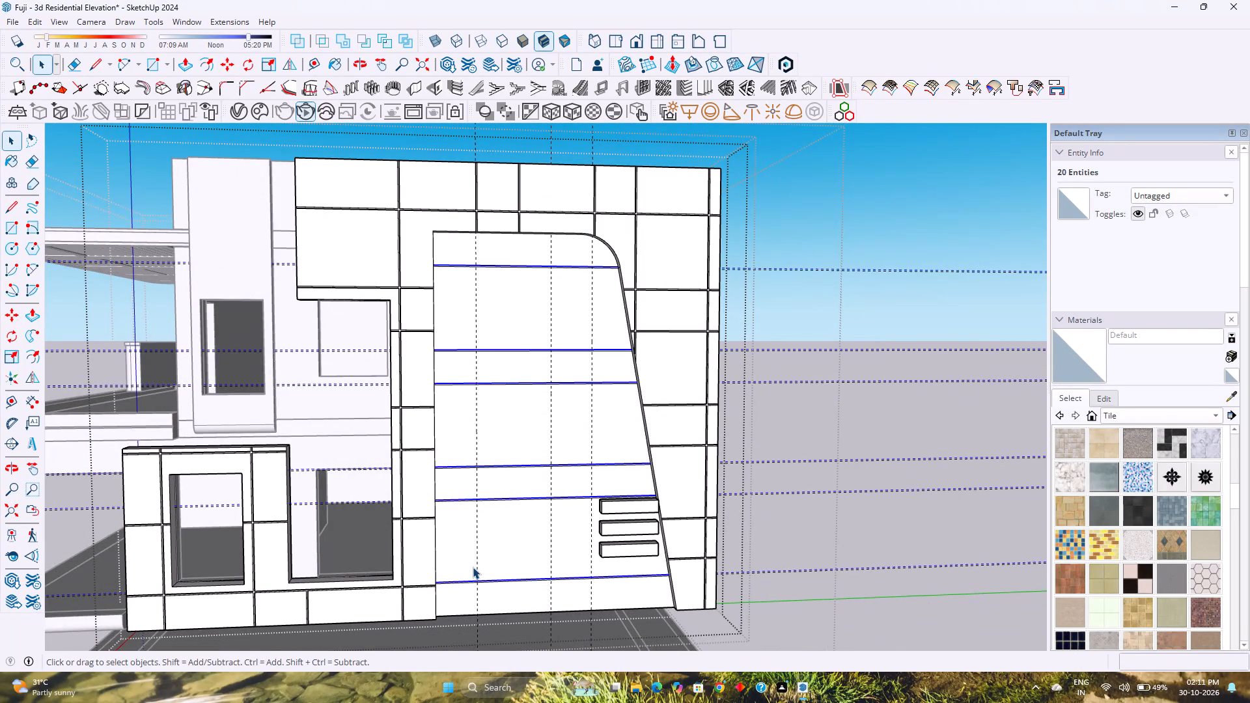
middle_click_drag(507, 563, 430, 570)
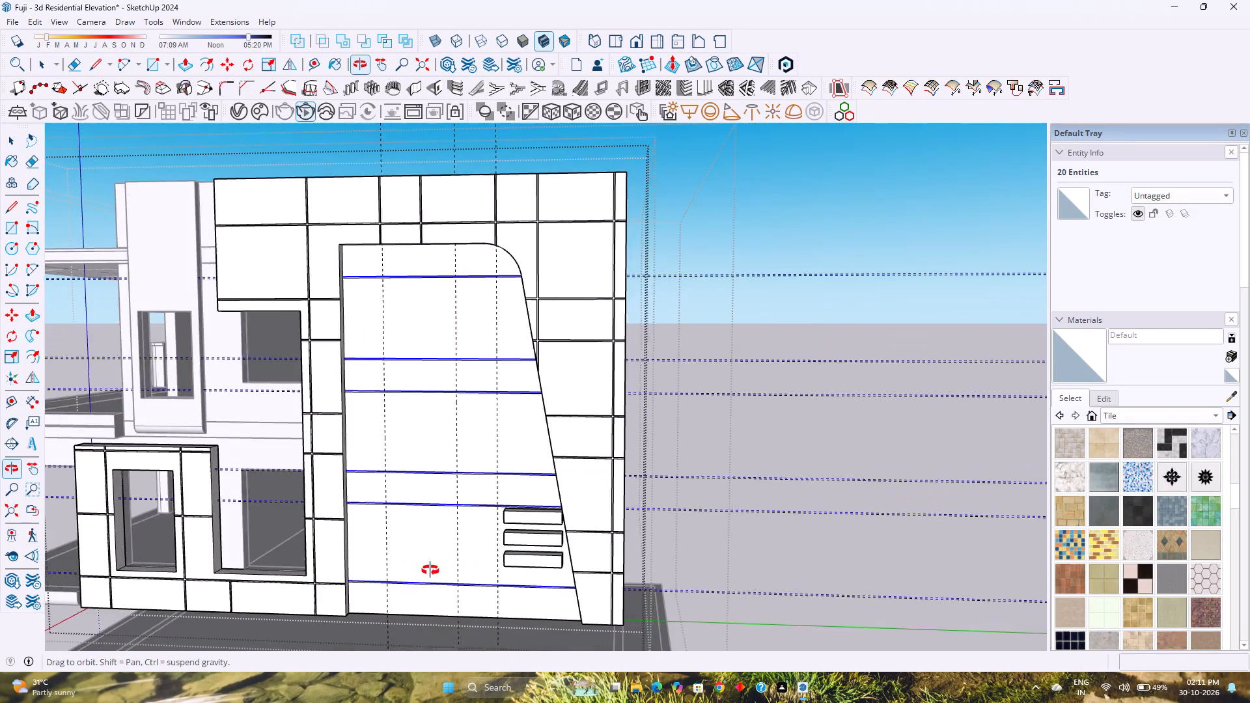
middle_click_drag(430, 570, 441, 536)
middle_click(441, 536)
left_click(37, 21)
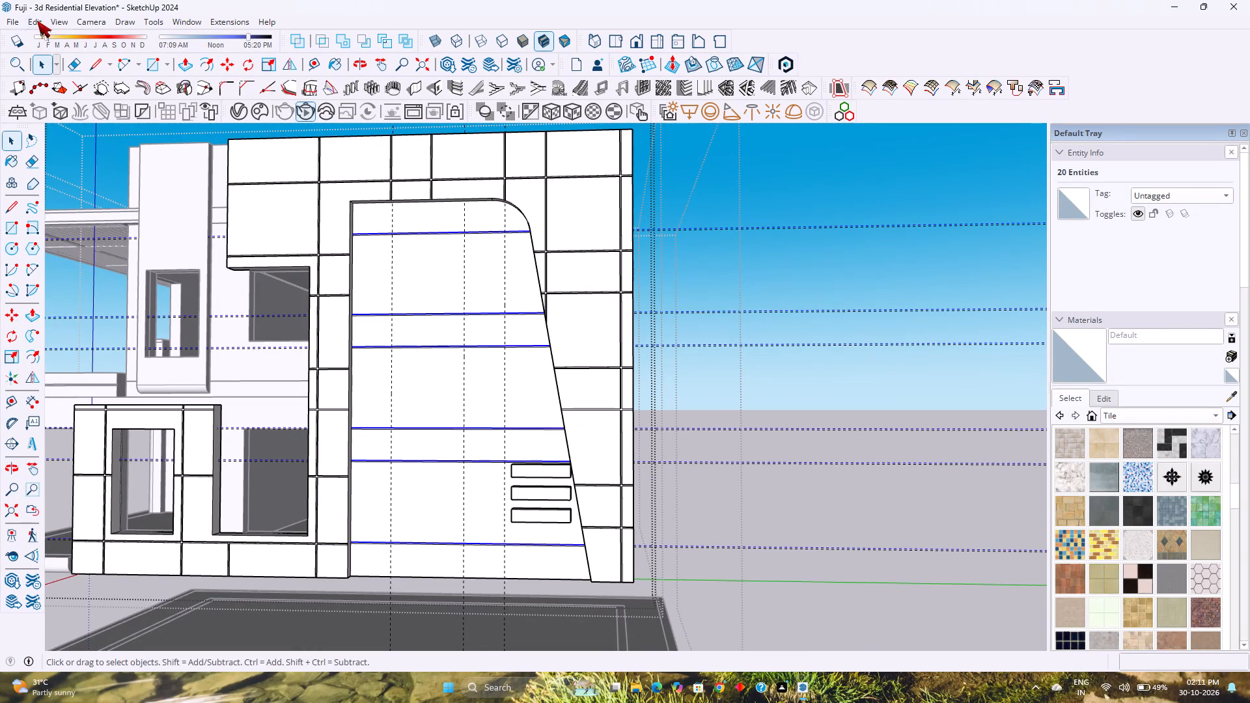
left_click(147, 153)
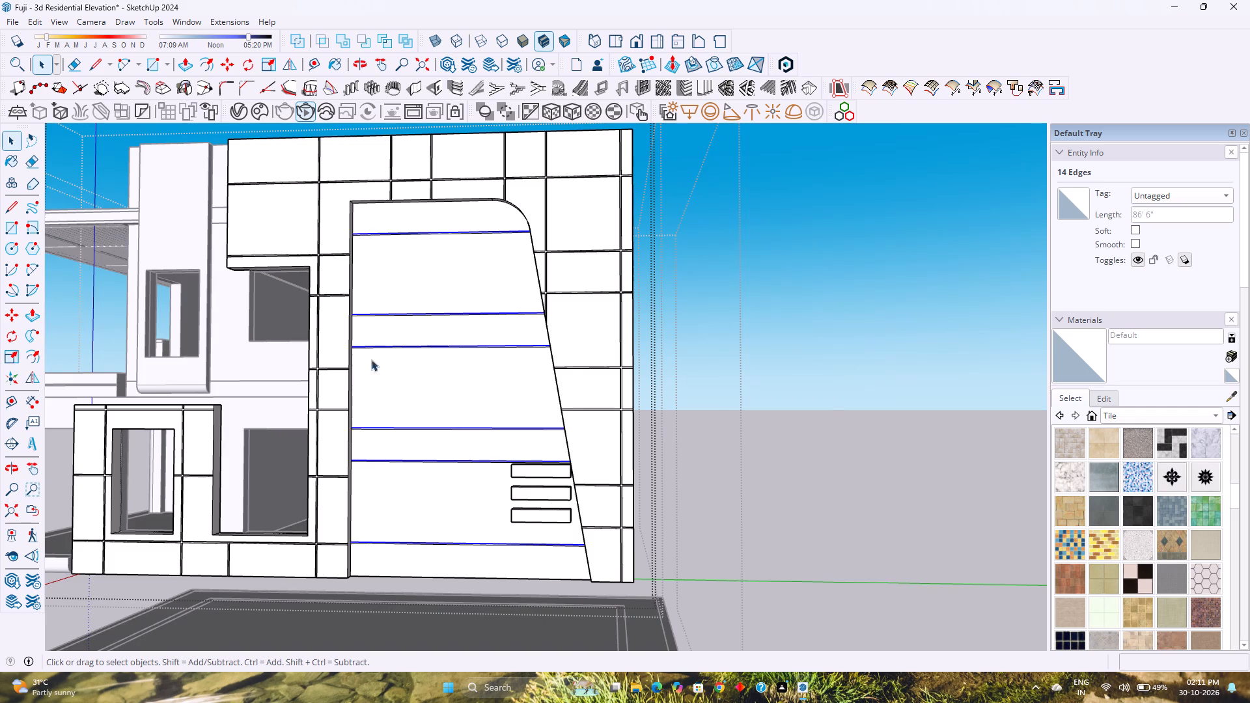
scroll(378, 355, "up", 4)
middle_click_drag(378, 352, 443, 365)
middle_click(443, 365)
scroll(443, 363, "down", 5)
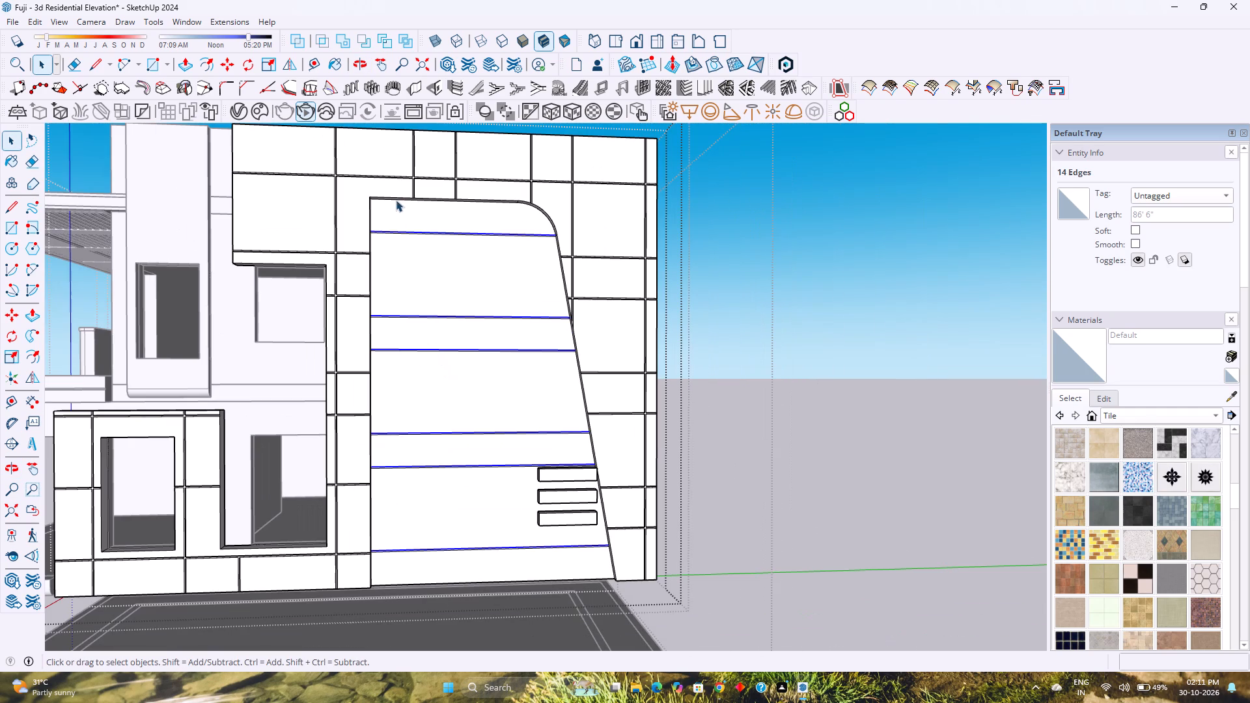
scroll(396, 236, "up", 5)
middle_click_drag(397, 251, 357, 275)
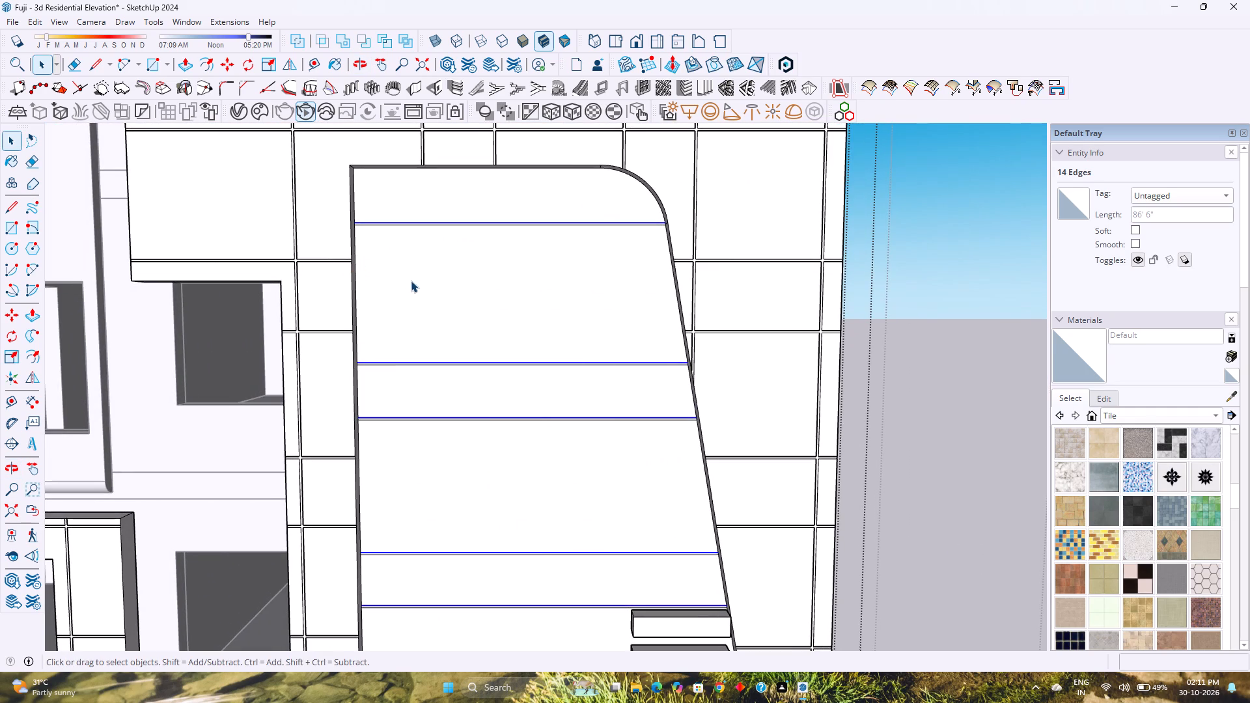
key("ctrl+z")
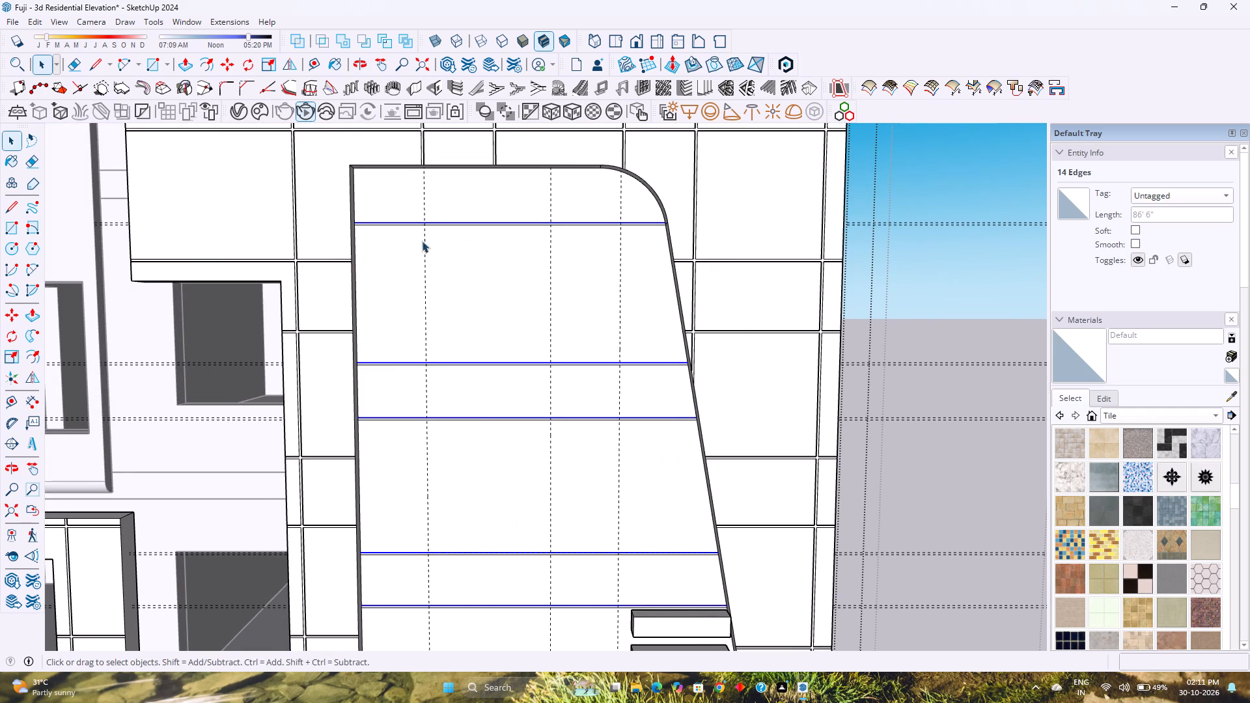
Draw a 23' vertical line along the recessed face's first vertical guide, from its top edge to its bottom edge.
left_click(100, 62)
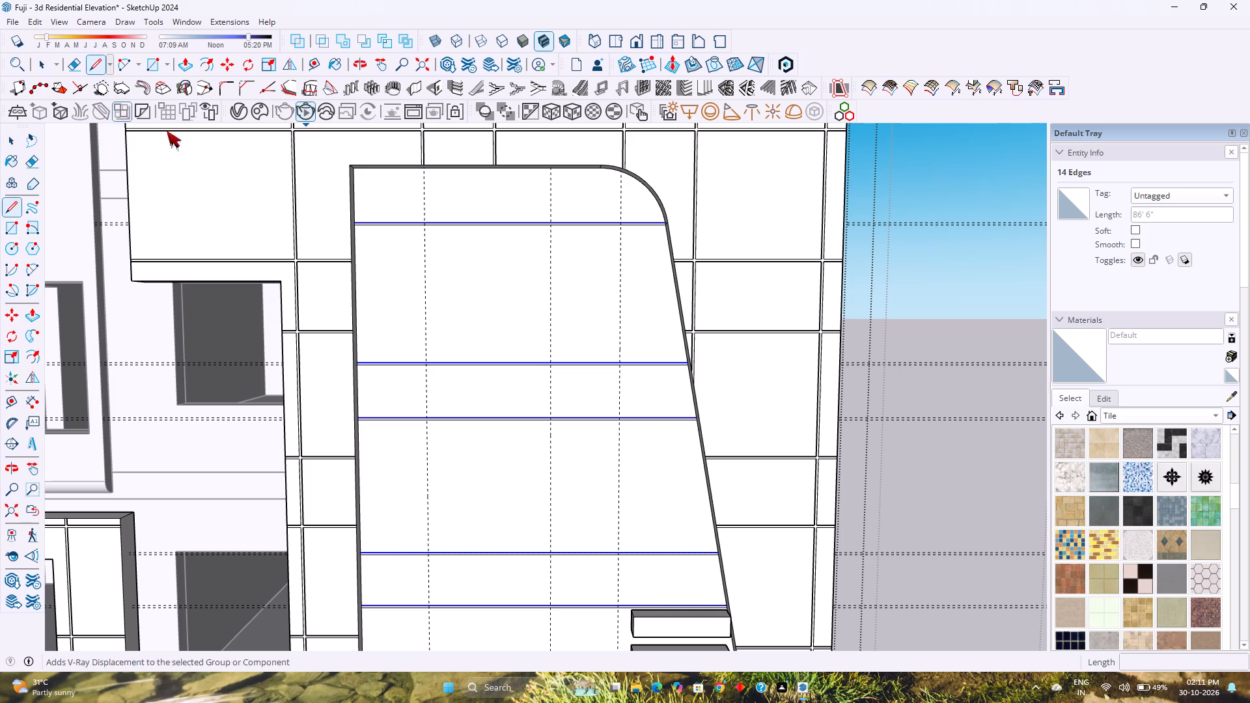
scroll(424, 180, "up", 5)
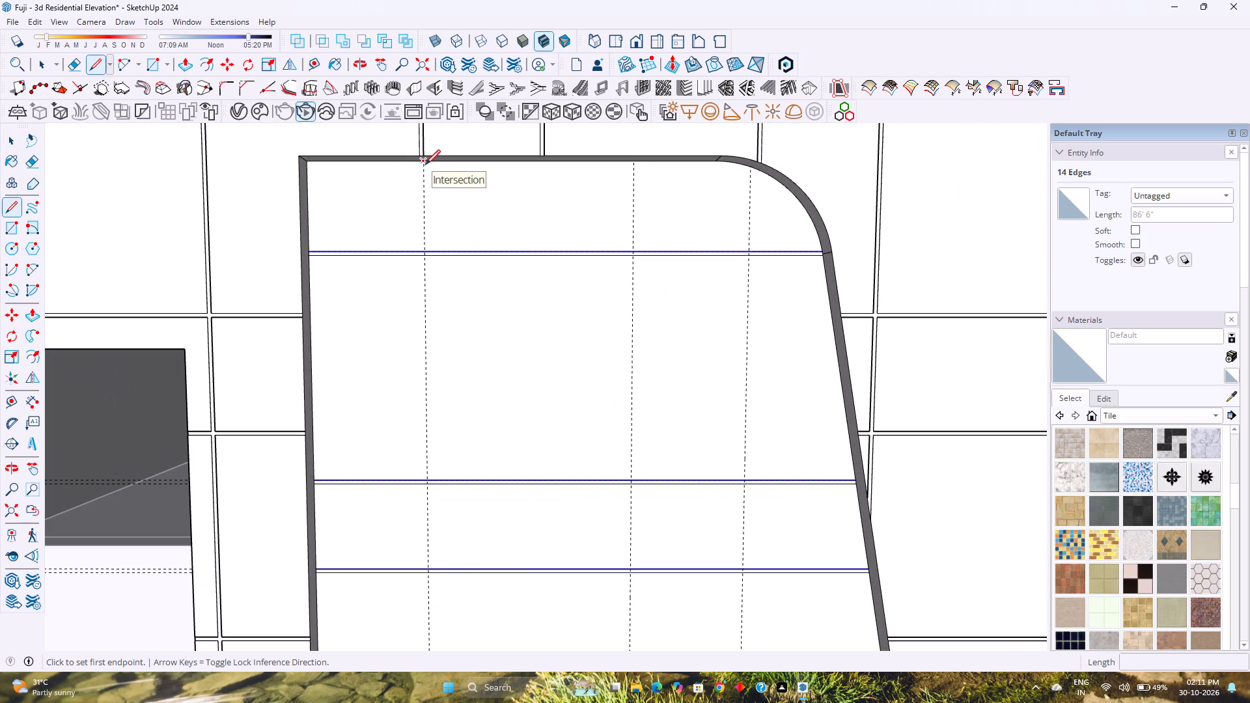
left_click(425, 165)
scroll(436, 299, "down", 15)
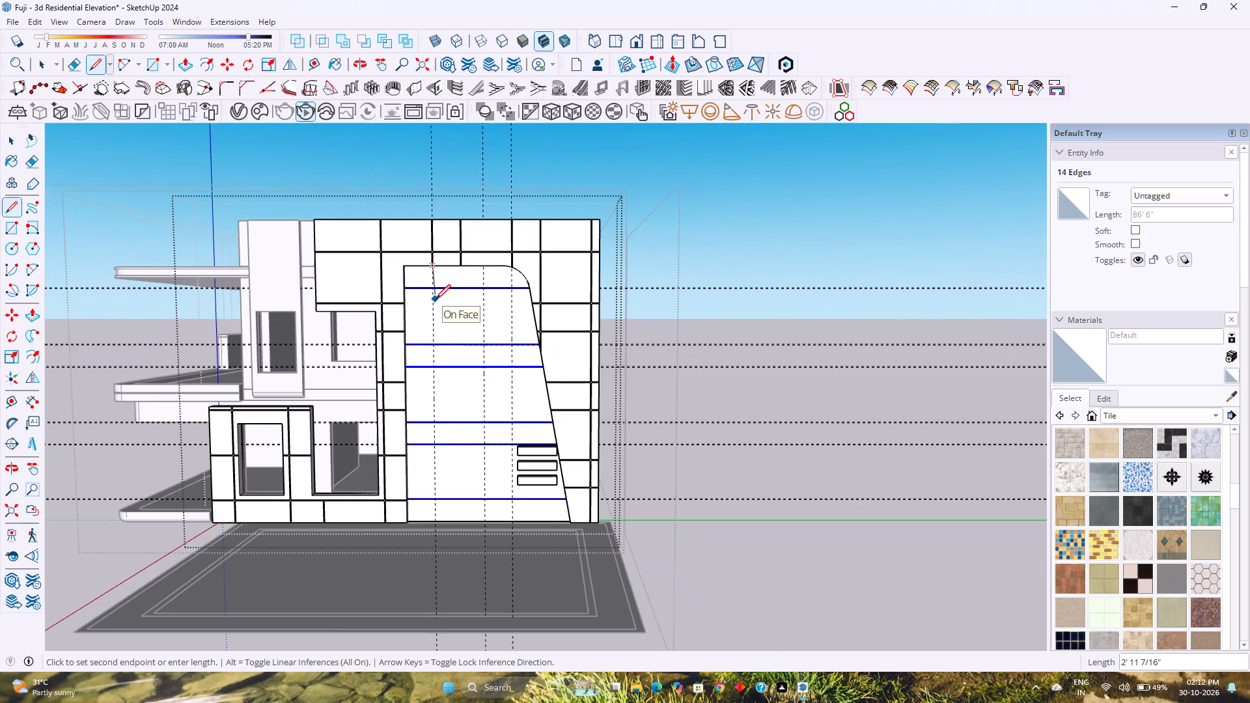
left_click(438, 519)
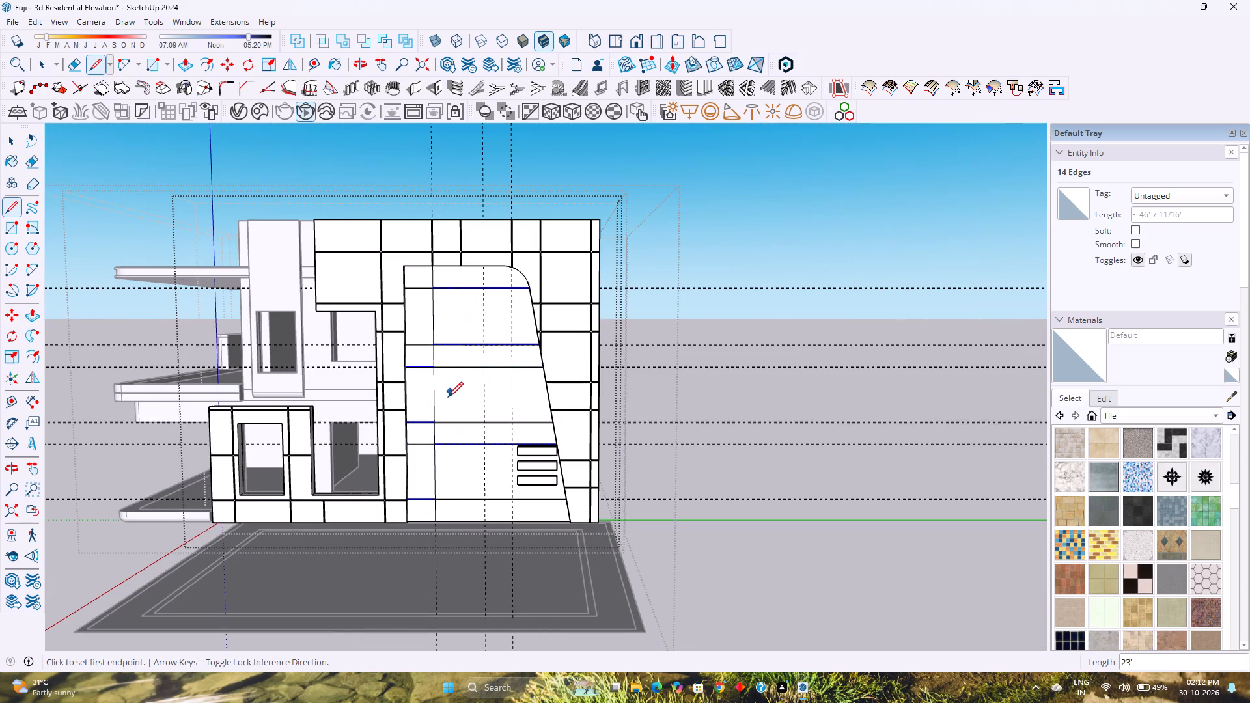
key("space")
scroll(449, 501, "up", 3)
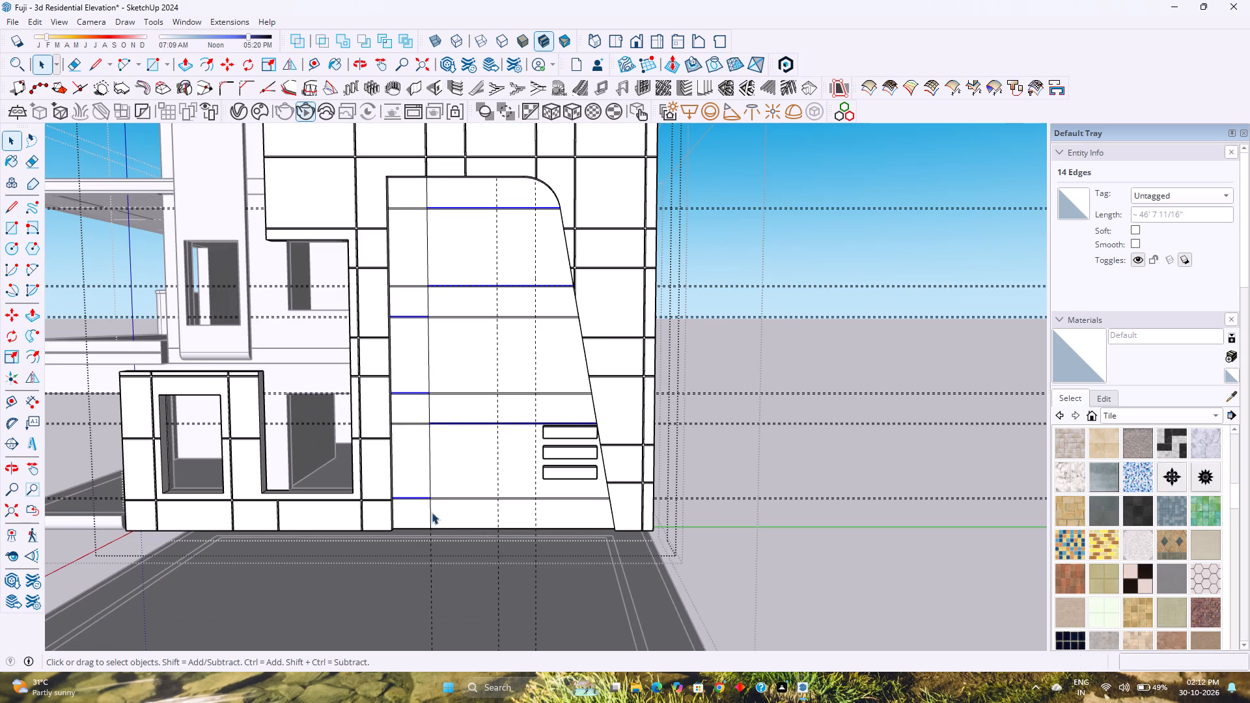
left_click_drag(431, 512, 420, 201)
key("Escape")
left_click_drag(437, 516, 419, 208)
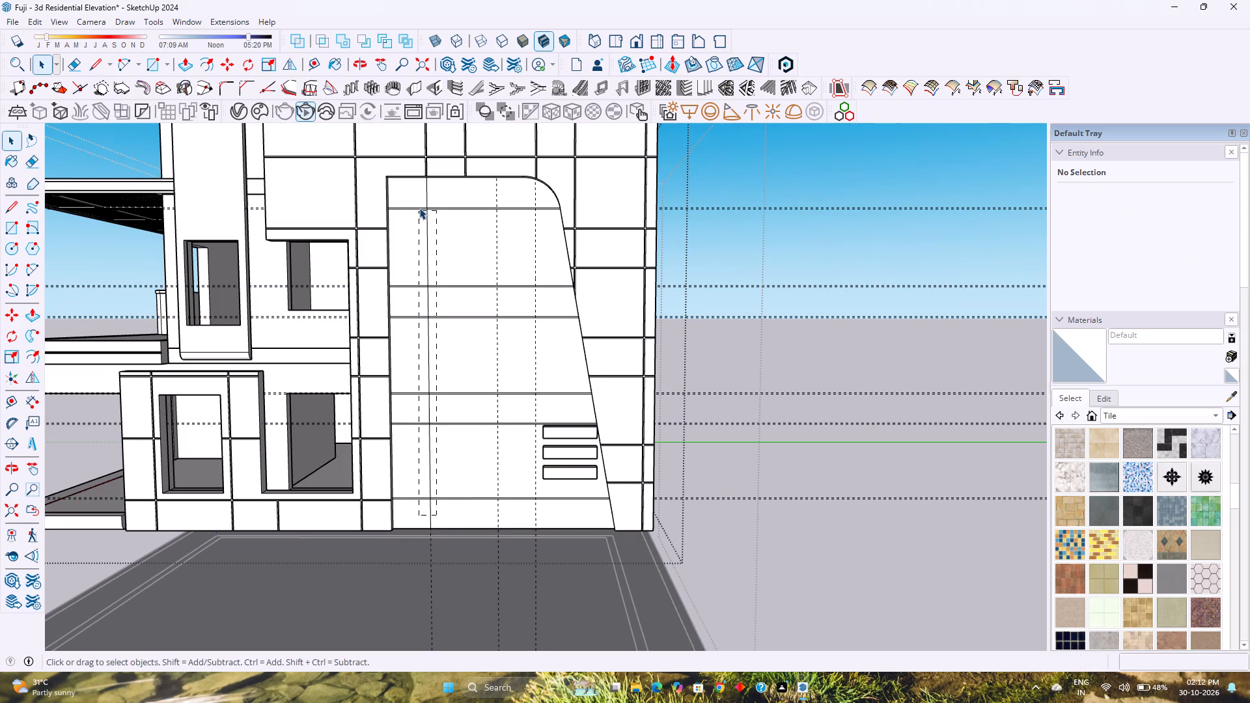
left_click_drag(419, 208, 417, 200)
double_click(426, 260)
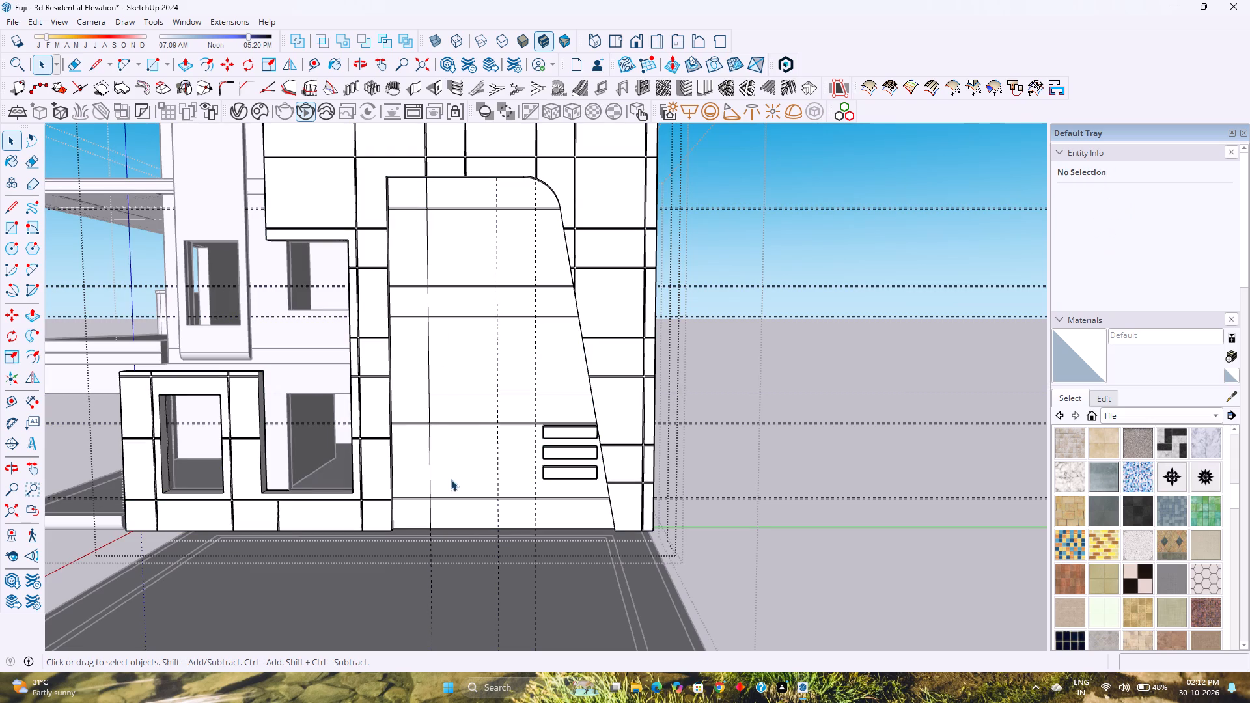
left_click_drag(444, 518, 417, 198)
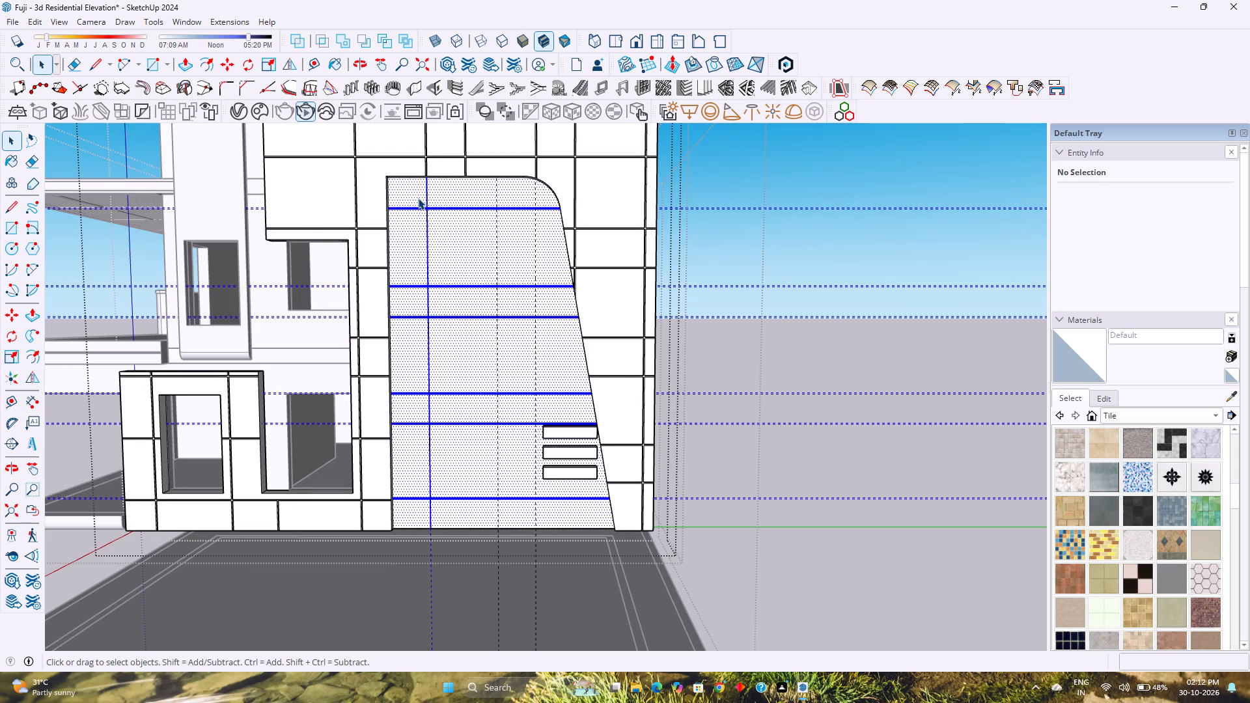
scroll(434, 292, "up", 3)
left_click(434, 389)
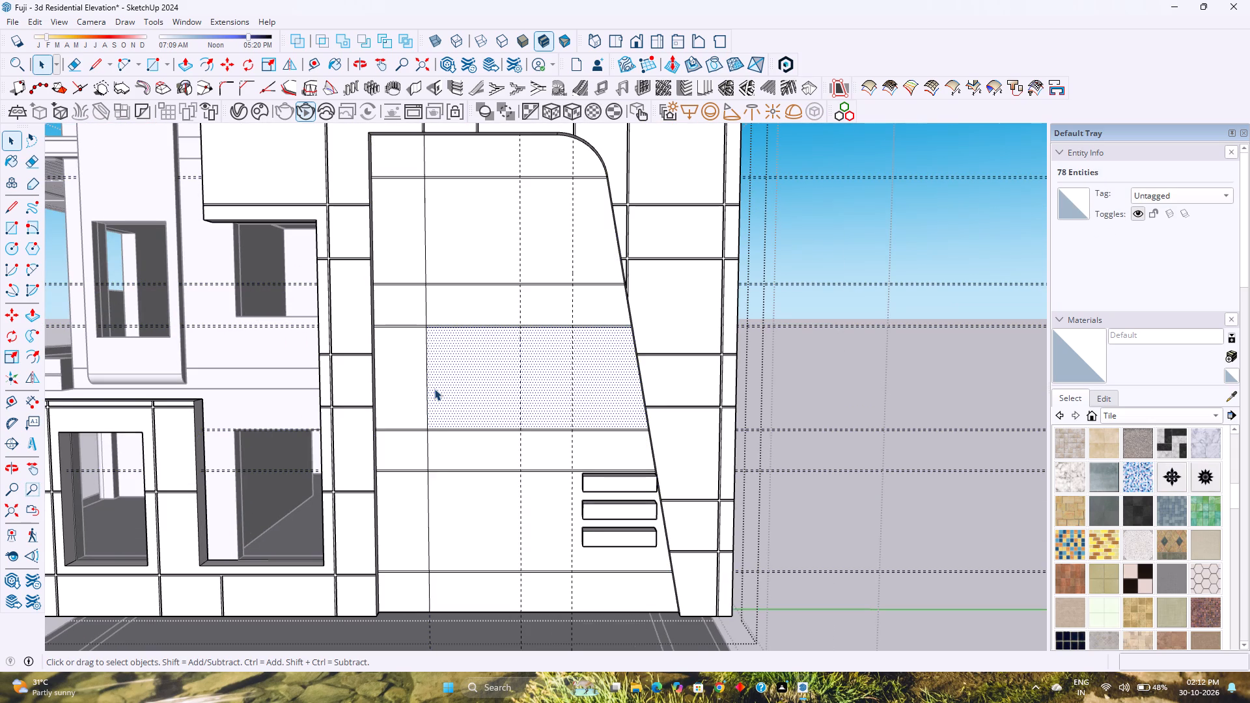
Select all segments of the recessed face's first vertical line without the faces and copy them 1" toward the sloped edge.
left_click_drag(440, 600, 419, 586)
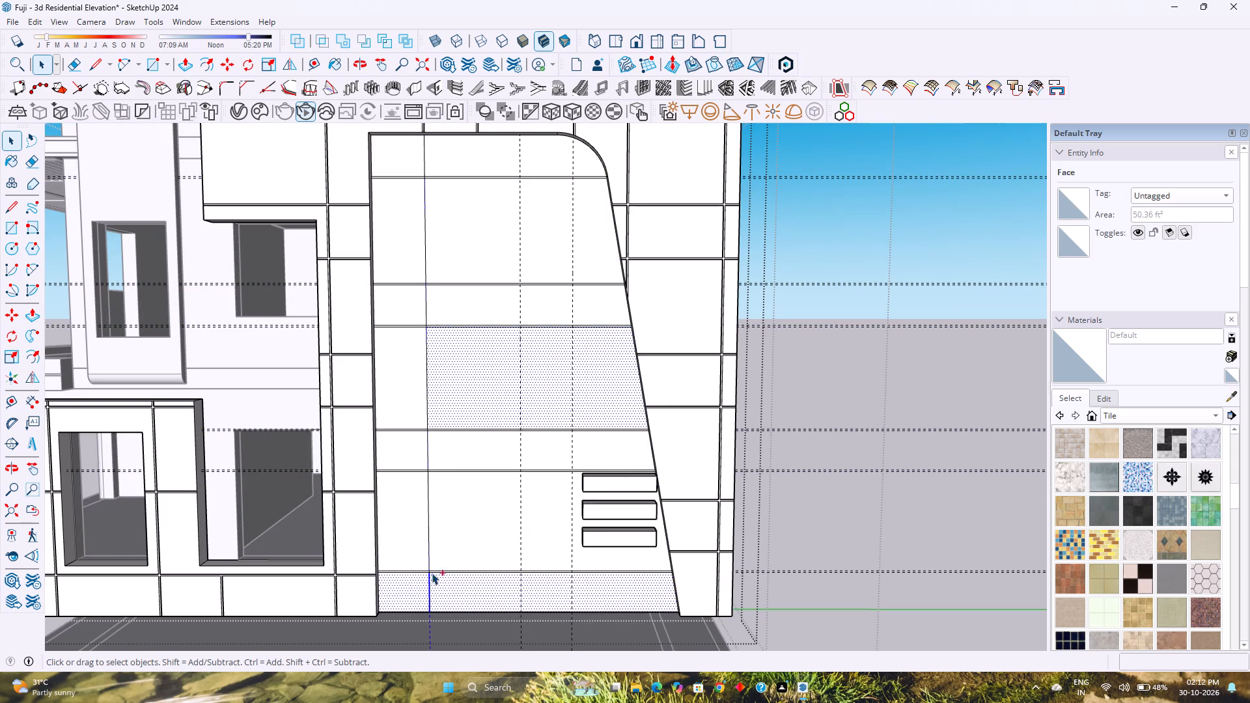
left_click_drag(447, 544, 412, 508, "ctrl")
left_click_drag(441, 458, 419, 439, "ctrl")
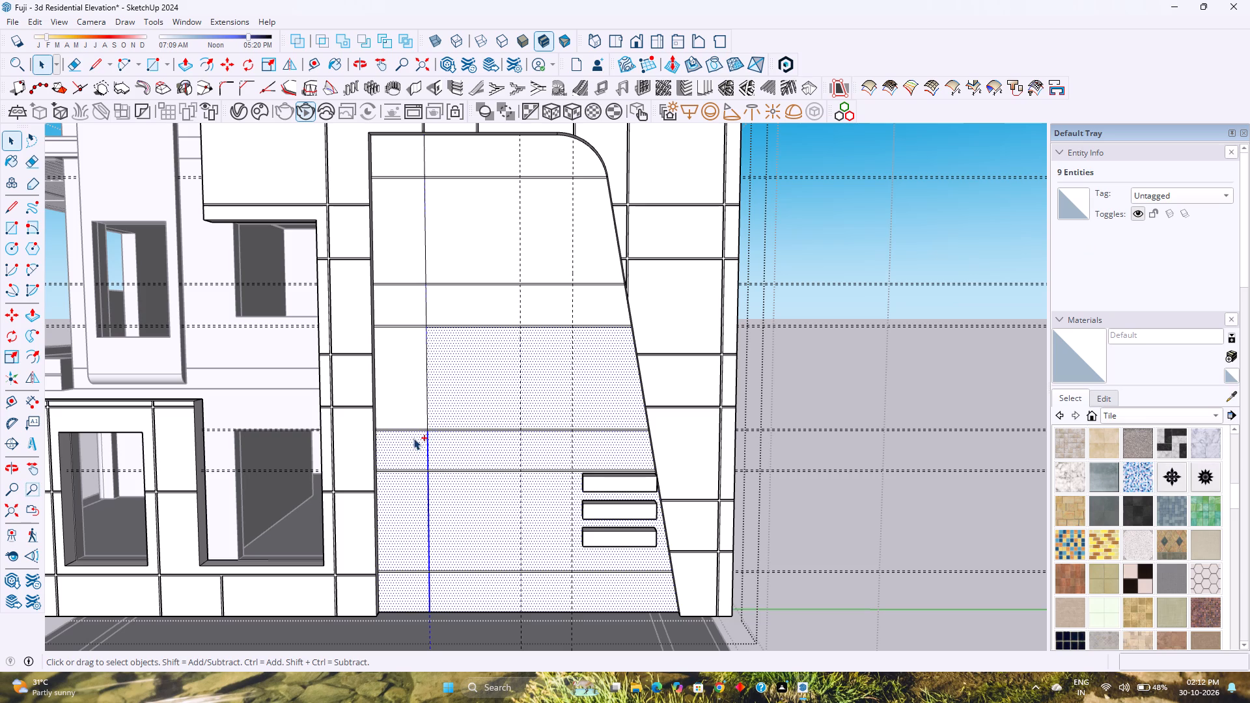
left_click_drag(446, 399, 408, 359, "ctrl")
left_click_drag(439, 309, 419, 299, "ctrl")
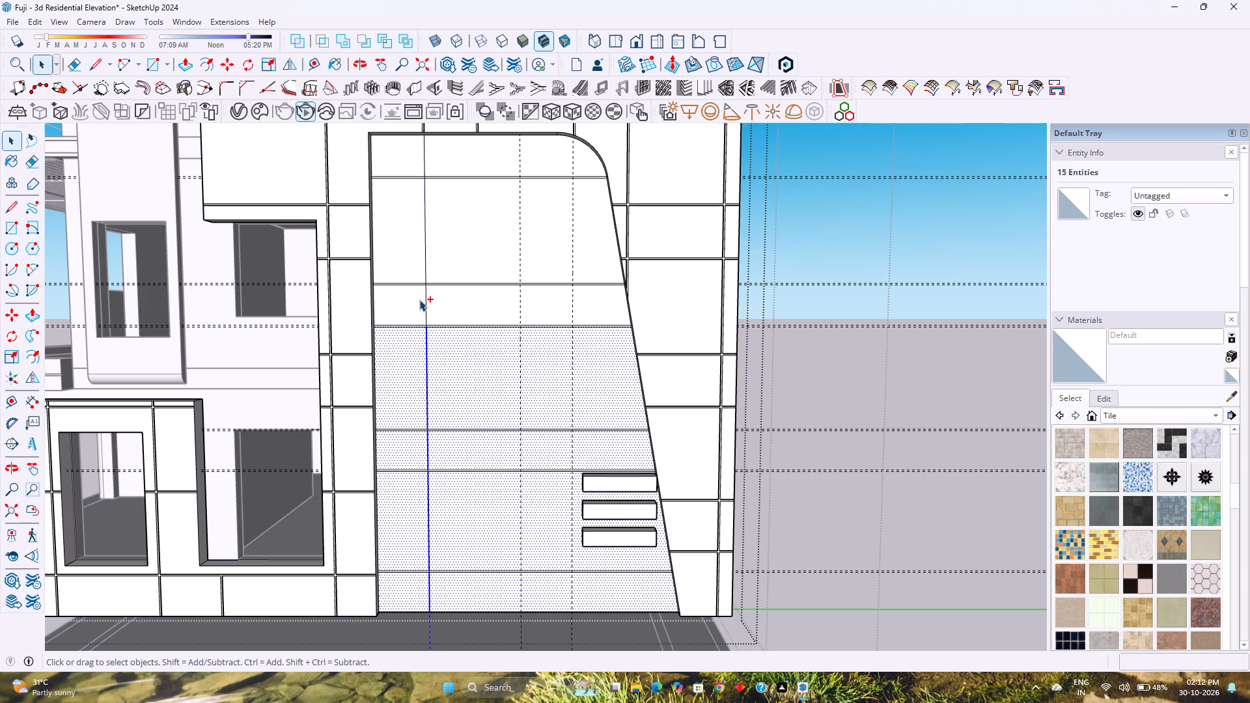
left_click_drag(419, 299, 418, 298, "ctrl")
left_click_drag(443, 255, 411, 238, "ctrl")
left_click_drag(436, 154, 416, 149, "ctrl")
right_click(416, 159)
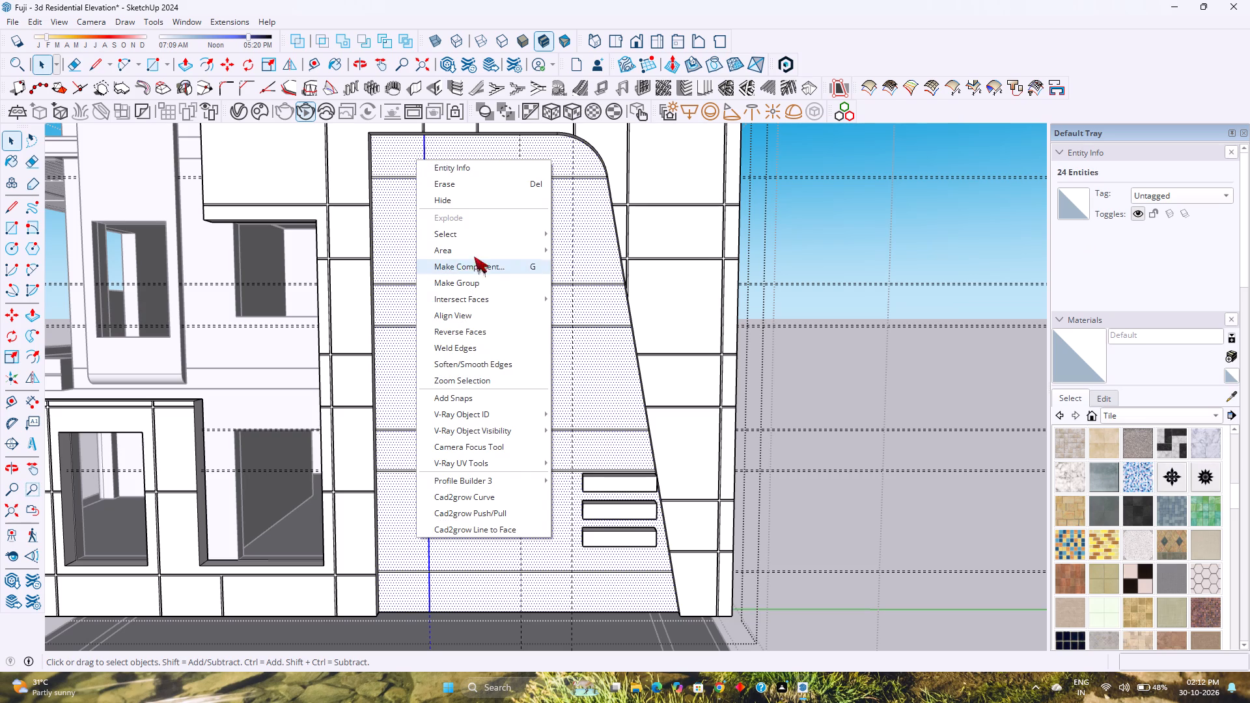
left_click(598, 335)
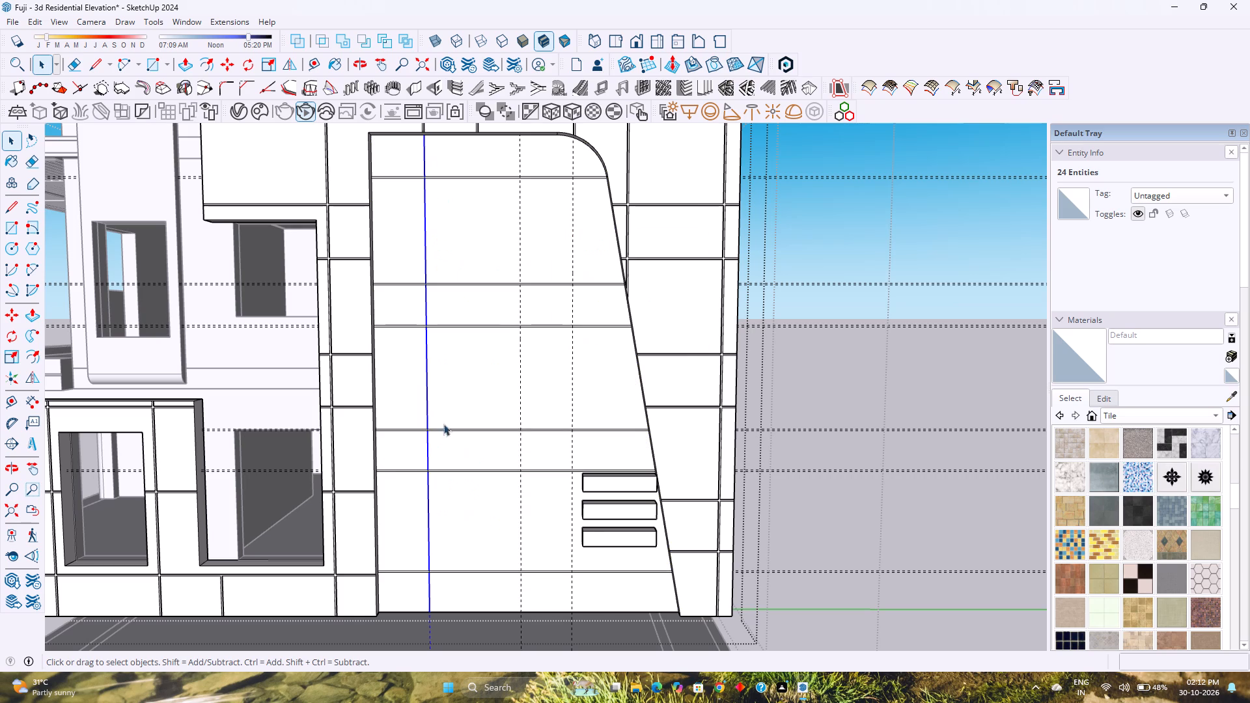
key("m")
scroll(417, 435, "up", 15)
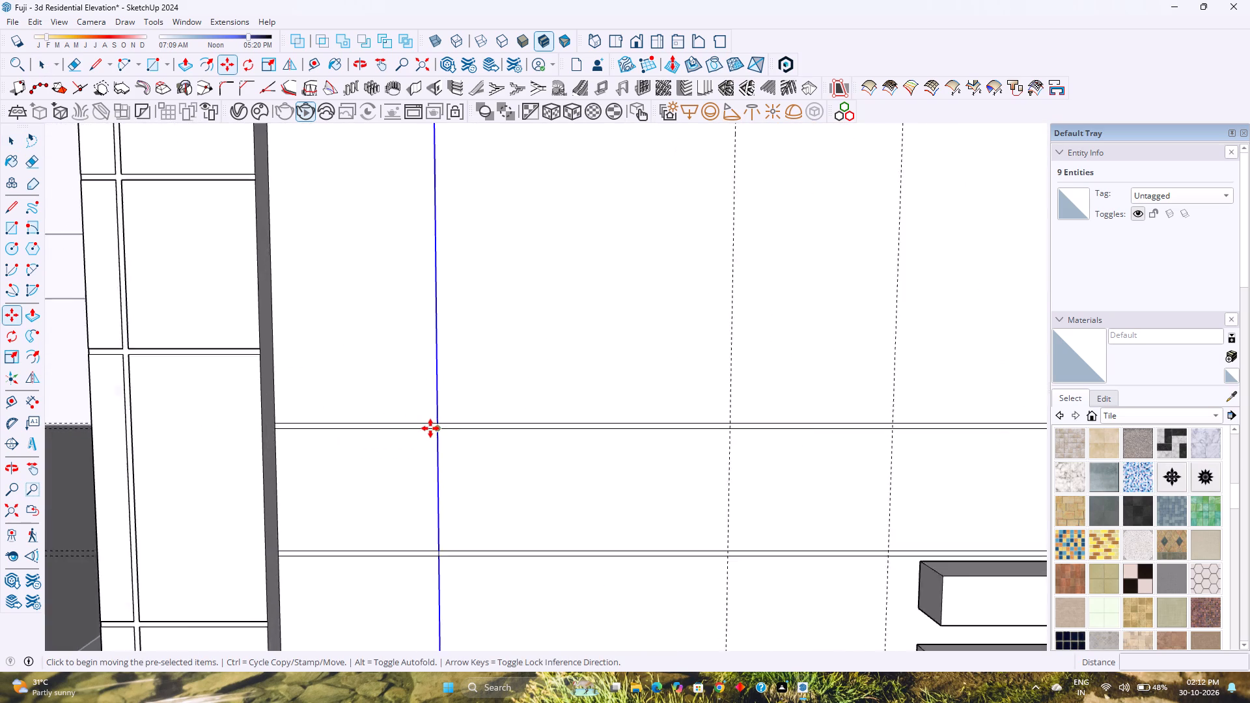
scroll(430, 428, "up", 7)
left_click(441, 418)
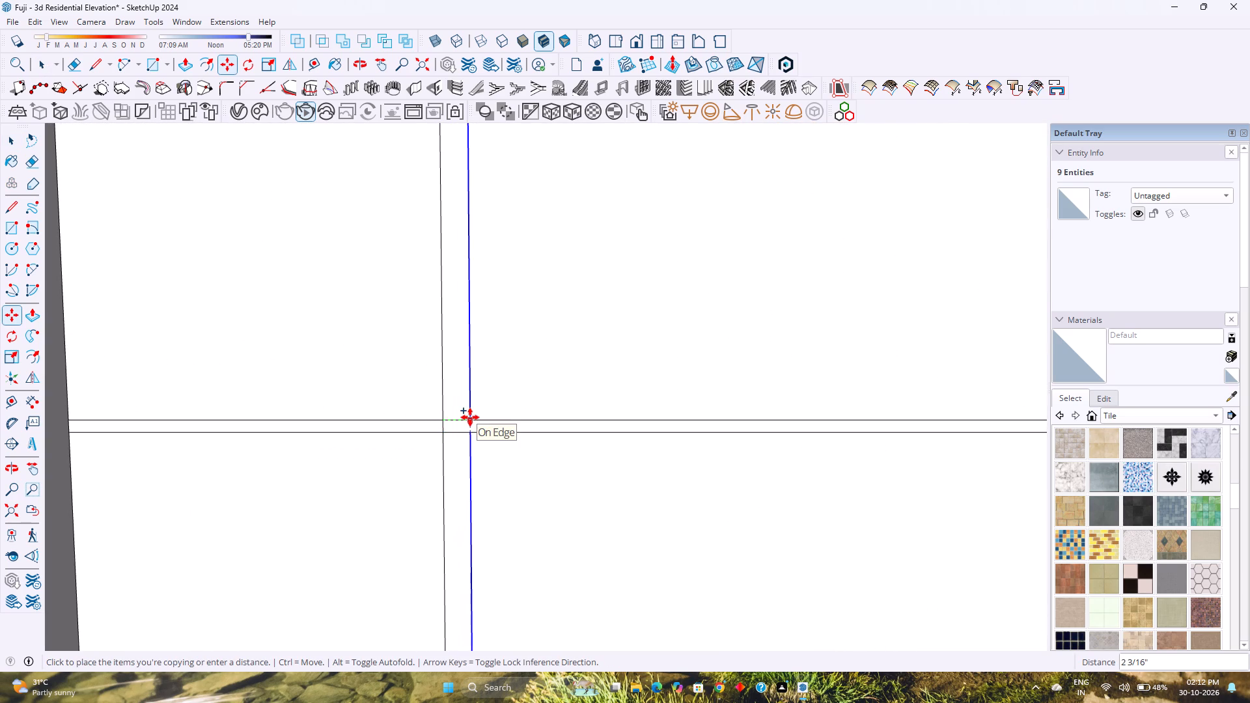
key("1")
key("Return")
Copy the vertical line to the recessed face's second vertical guide, and copy it again 1" beyond to form a groove strip.
scroll(468, 419, "down", 4)
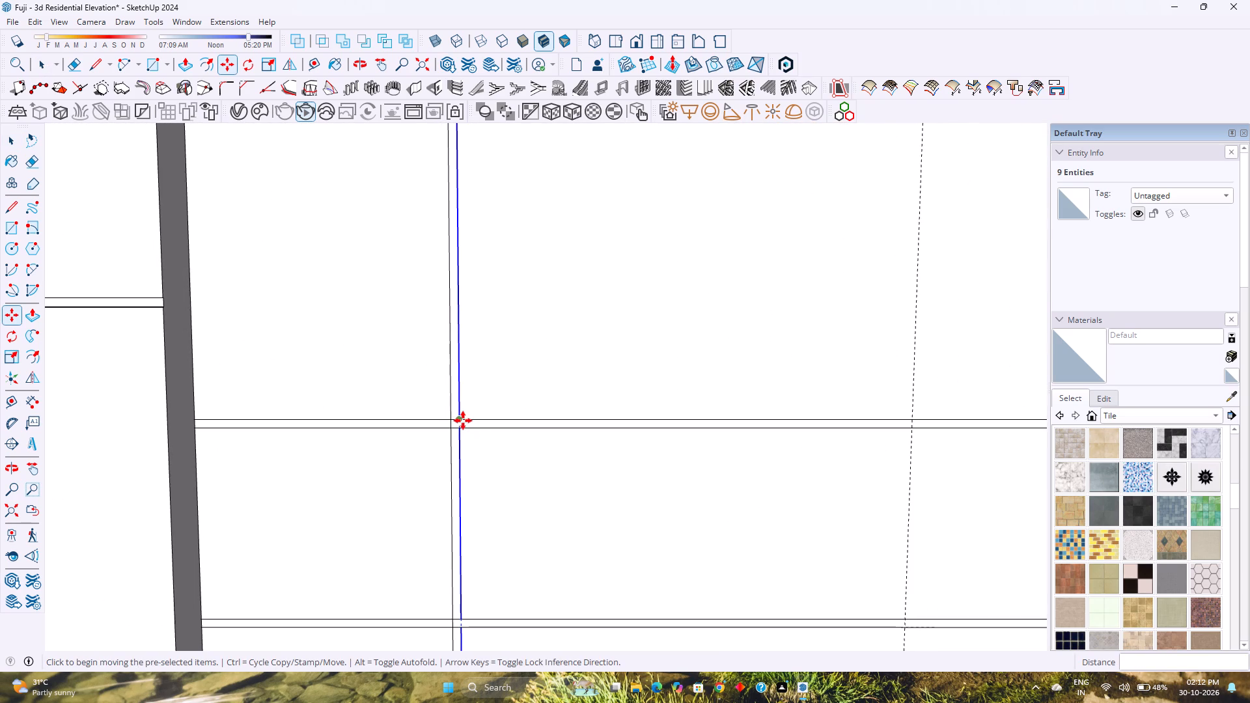
left_click(463, 419)
scroll(627, 417, "down", 4)
middle_click_drag(630, 417, 403, 419, "shift")
middle_click(403, 419, "shift")
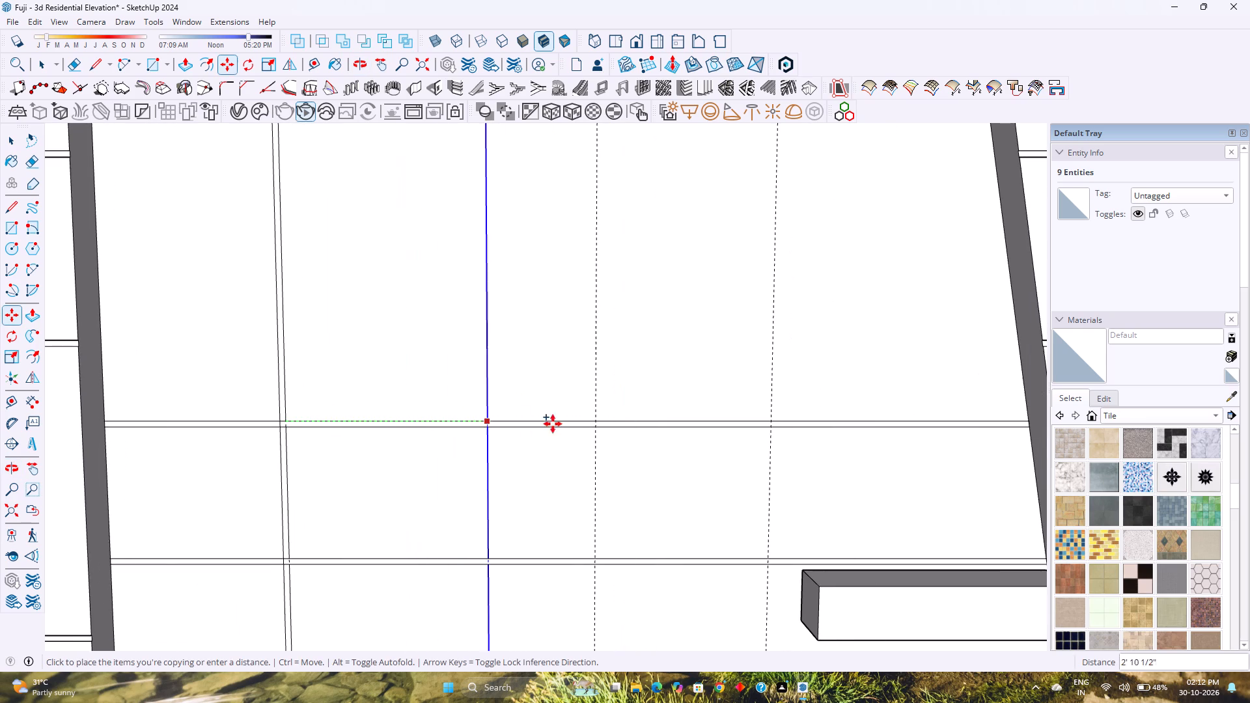
double_click(596, 421)
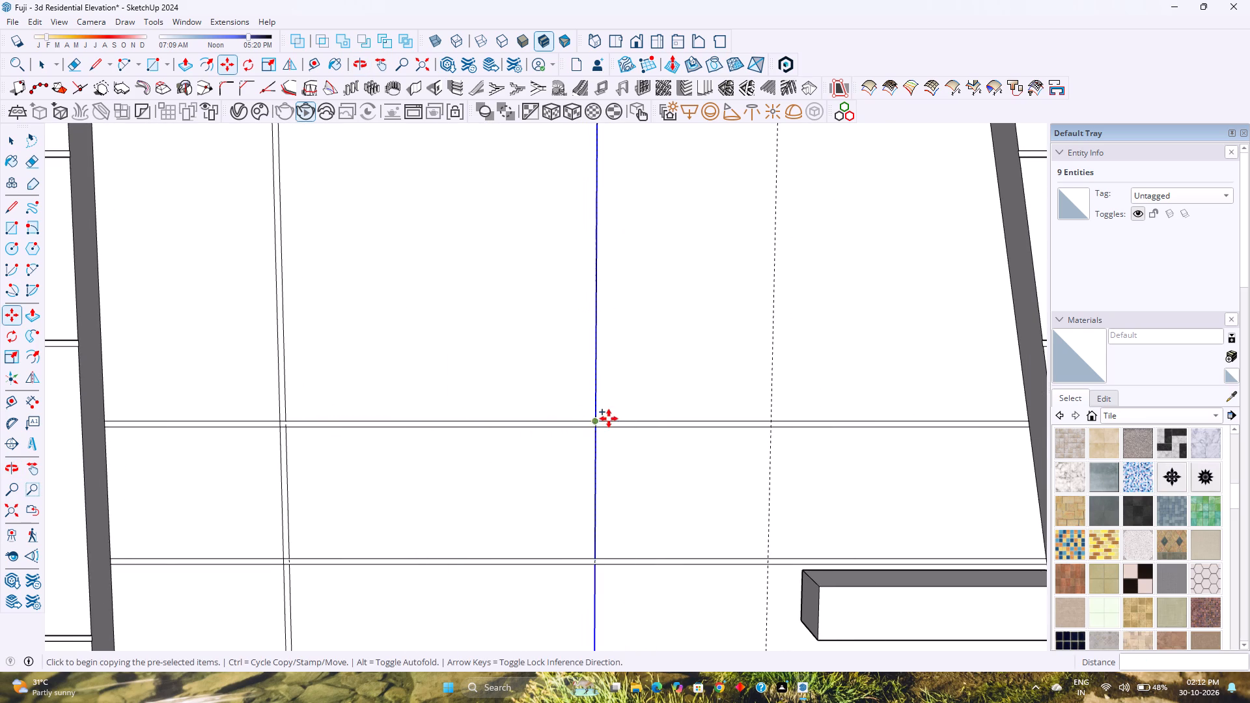
left_click(594, 419)
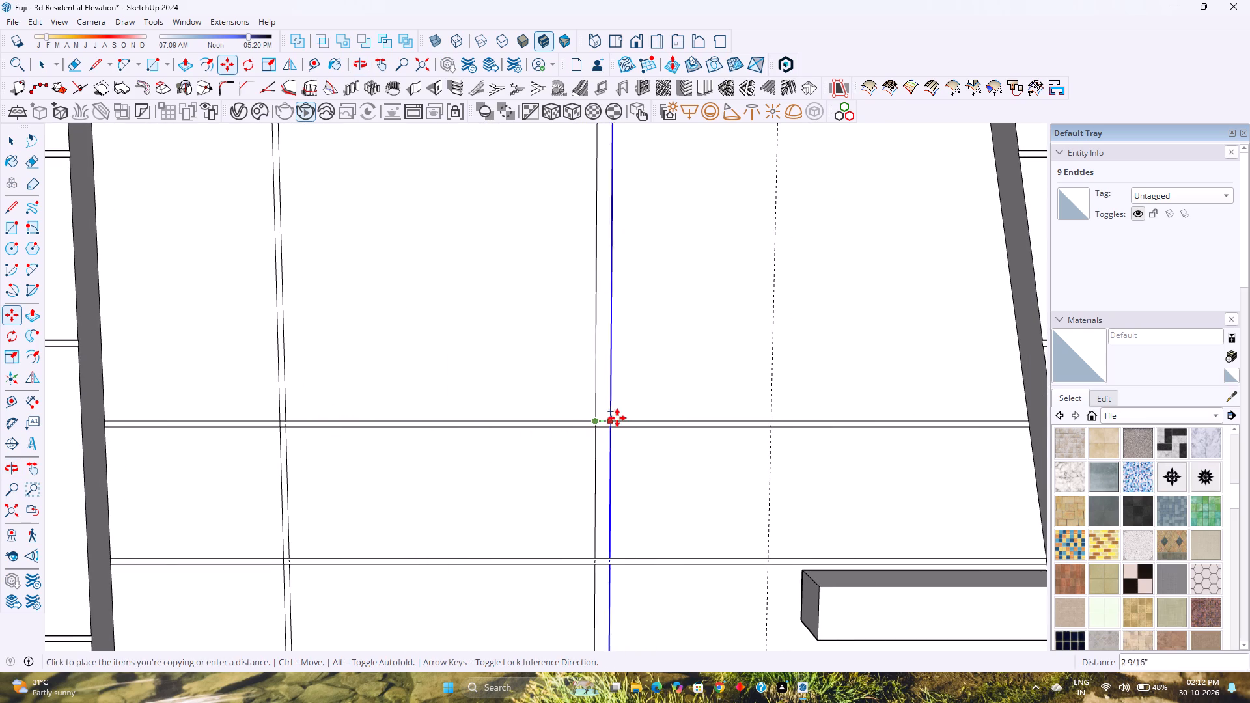
key("1")
key("Return")
Copy the vertical line to the recessed face's third vertical guide, and copy it again 1" beyond to form a groove strip.
scroll(594, 422, "up", 2)
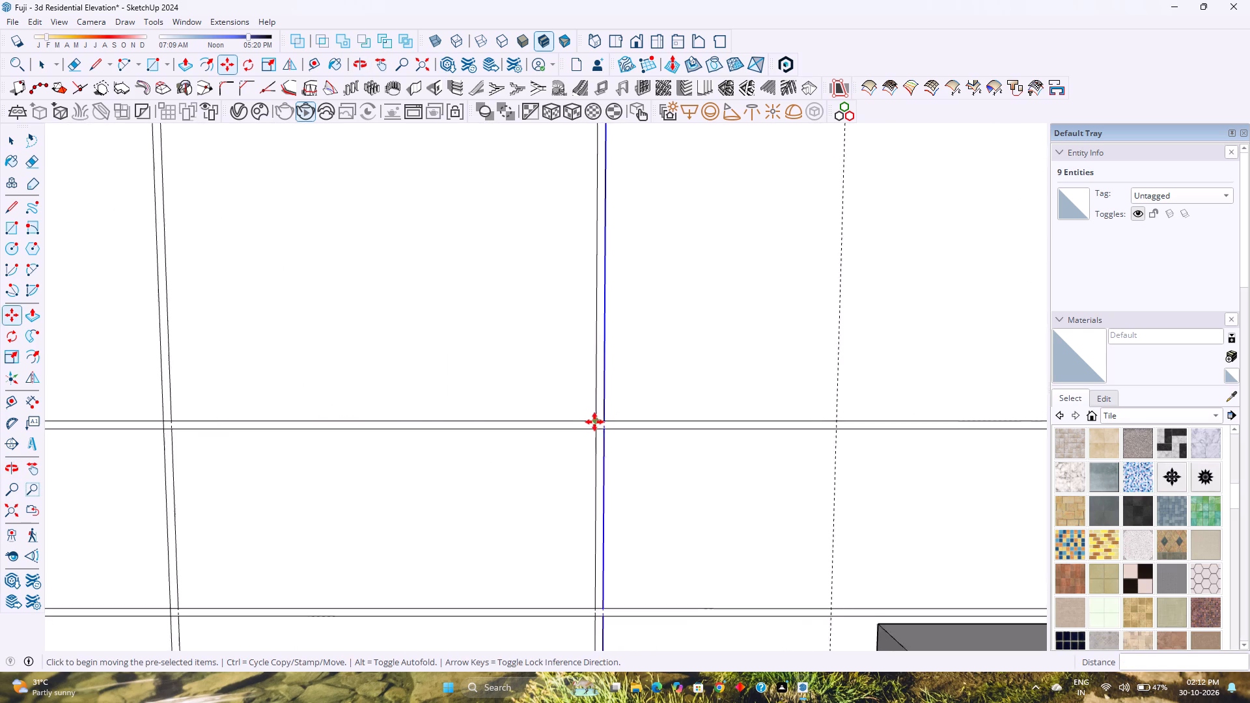
scroll(594, 422, "up", 4)
left_click(604, 420)
scroll(680, 412, "down", 5)
middle_click_drag(680, 412, 497, 423, "shift")
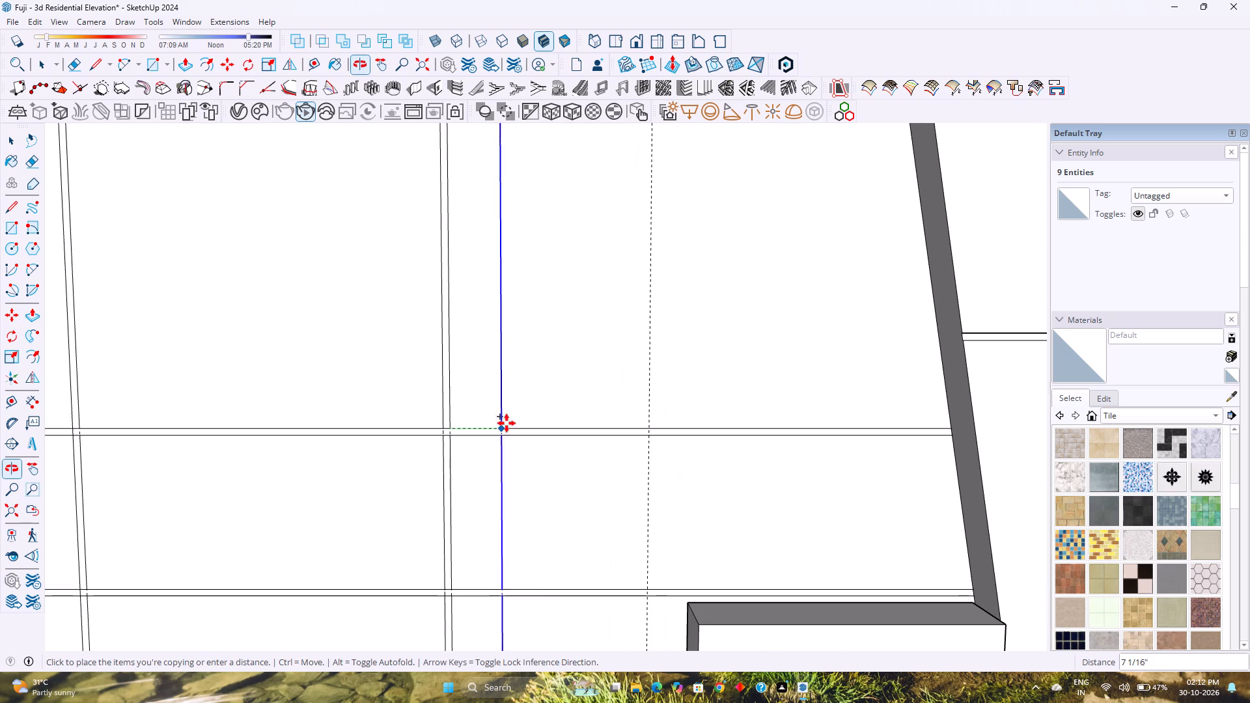
left_click(652, 424)
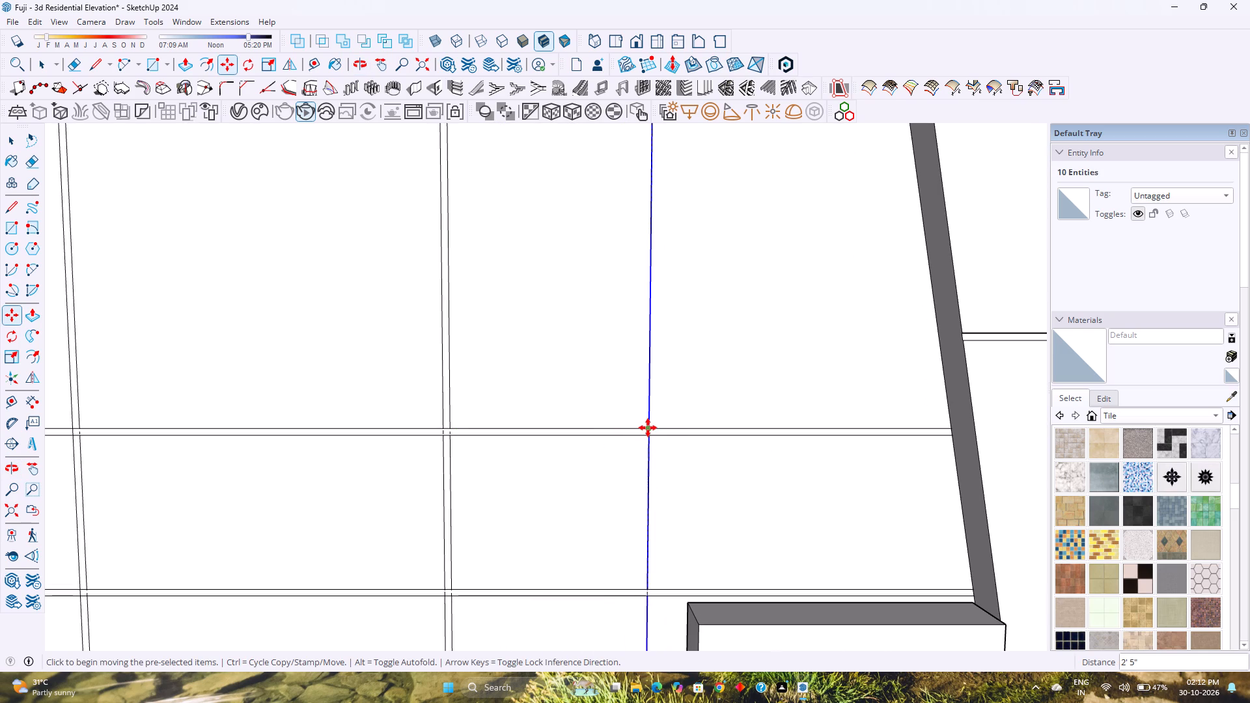
left_click(648, 428)
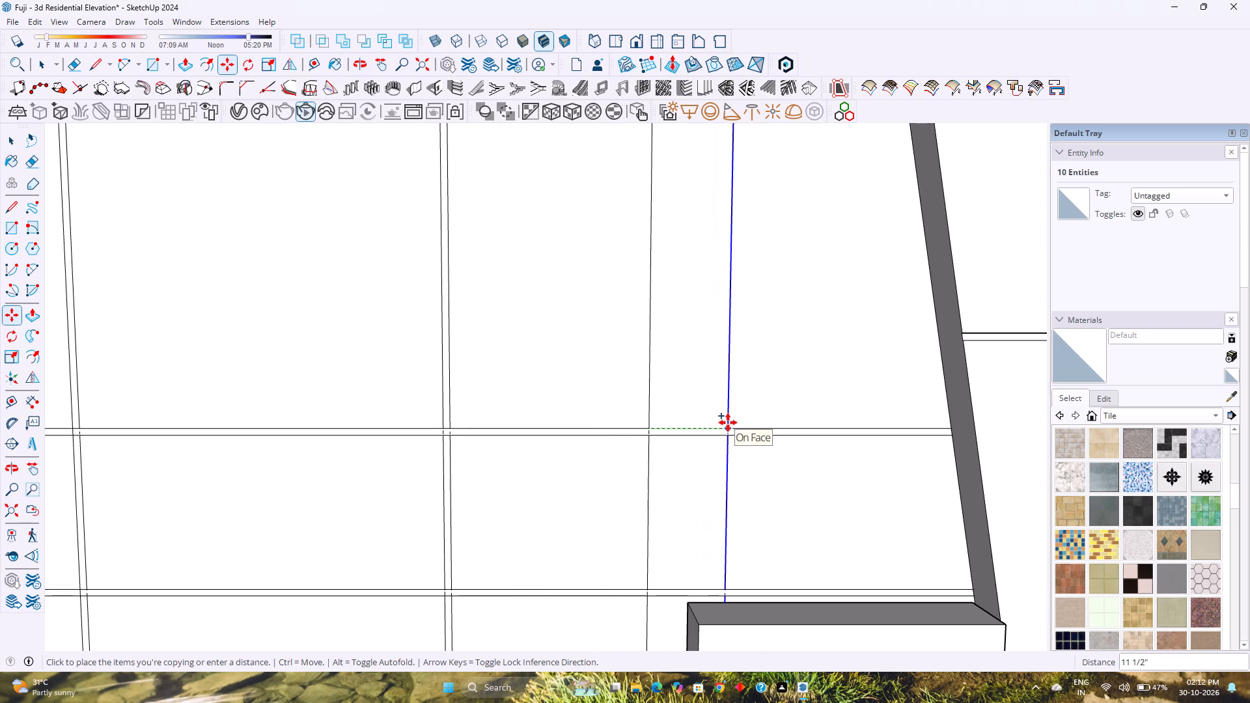
key("1")
key("Return")
Copy the third groove's outer vertical line 4'6" along the green axis toward the sloped edge, beyond the three small rectangular blocks.
scroll(538, 414, "down", 17)
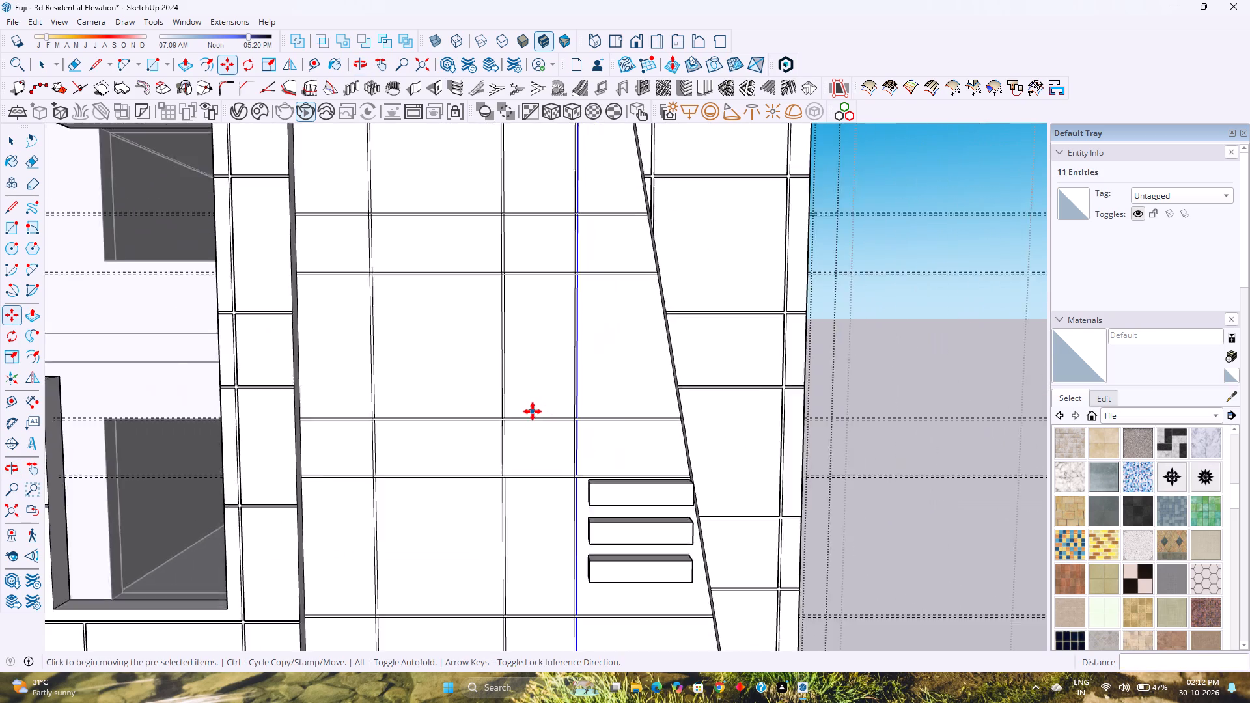
scroll(533, 411, "down", 4)
middle_click_drag(463, 526, 583, 526)
middle_click(583, 526)
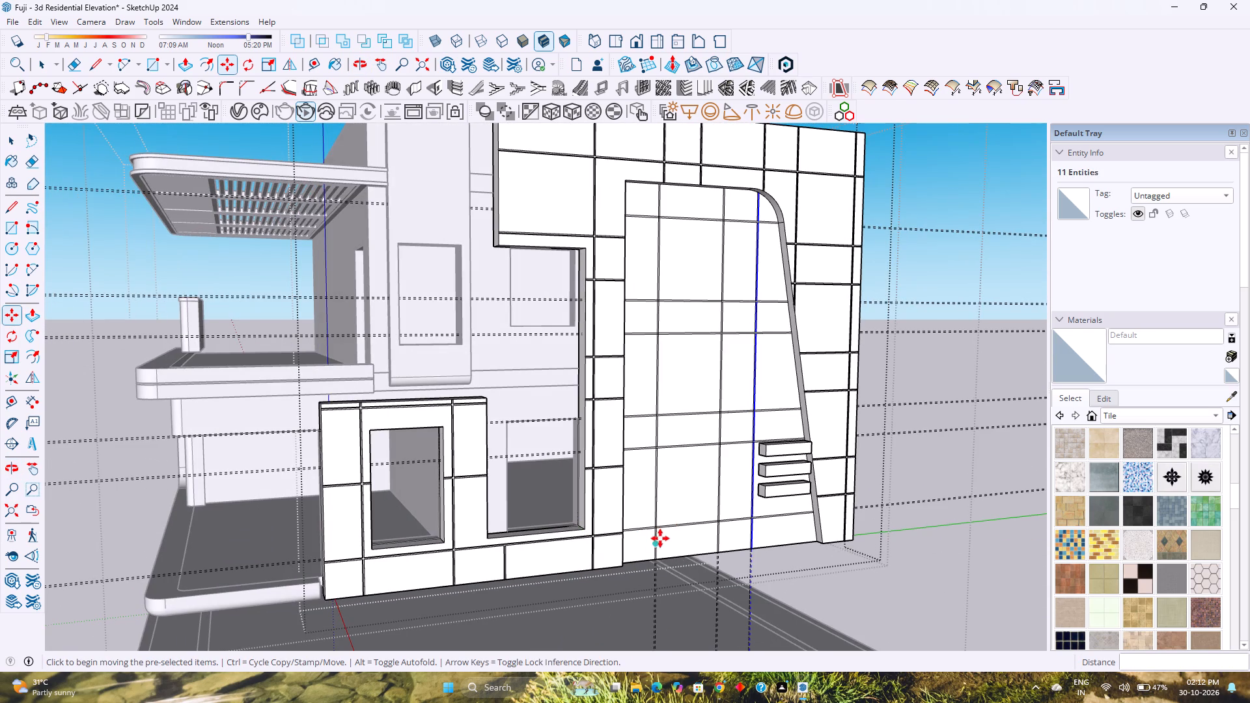
scroll(763, 552, "up", 10)
middle_click_drag(768, 536, 611, 527)
middle_click(610, 527)
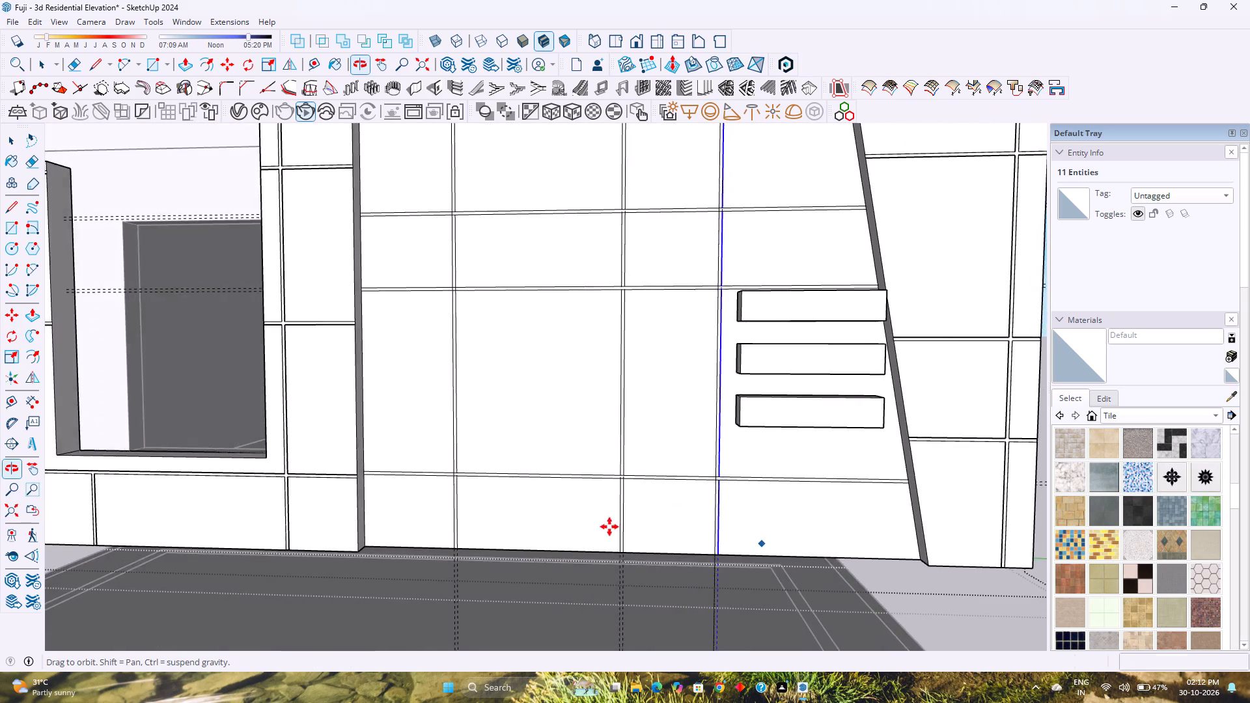
scroll(724, 535, "up", 4)
middle_click_drag(749, 507, 646, 531, "shift")
middle_click(646, 531)
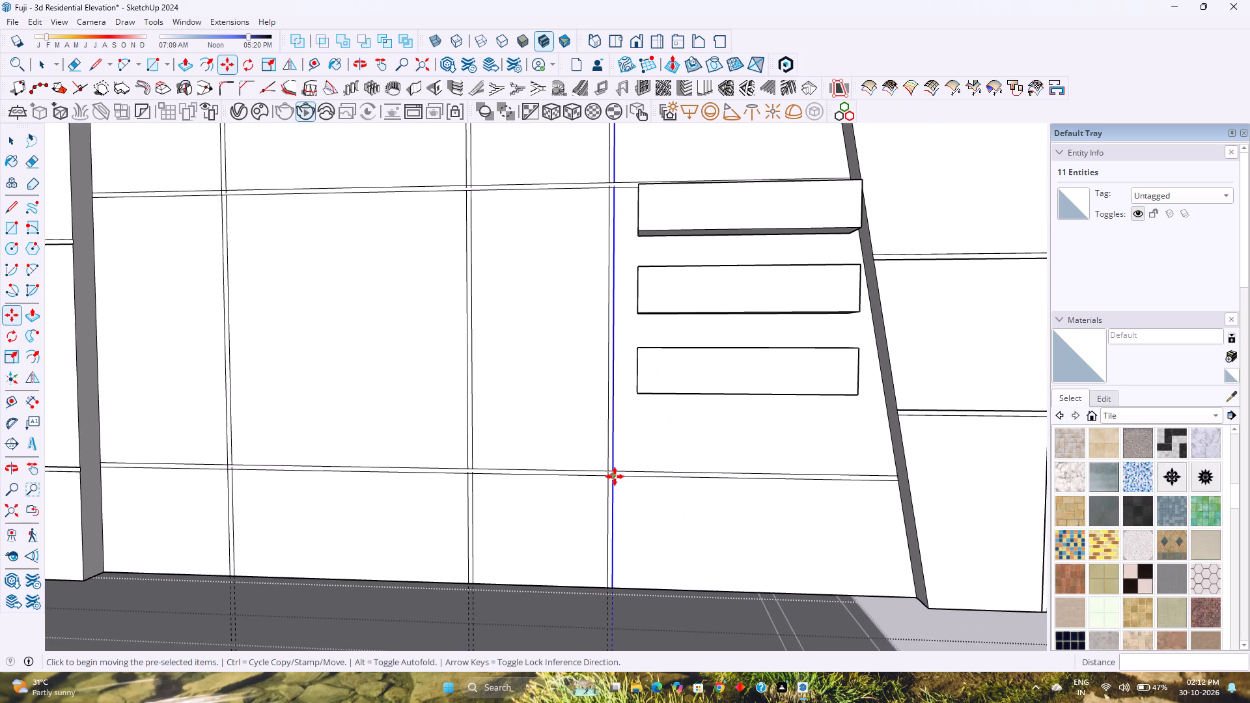
left_click(615, 476)
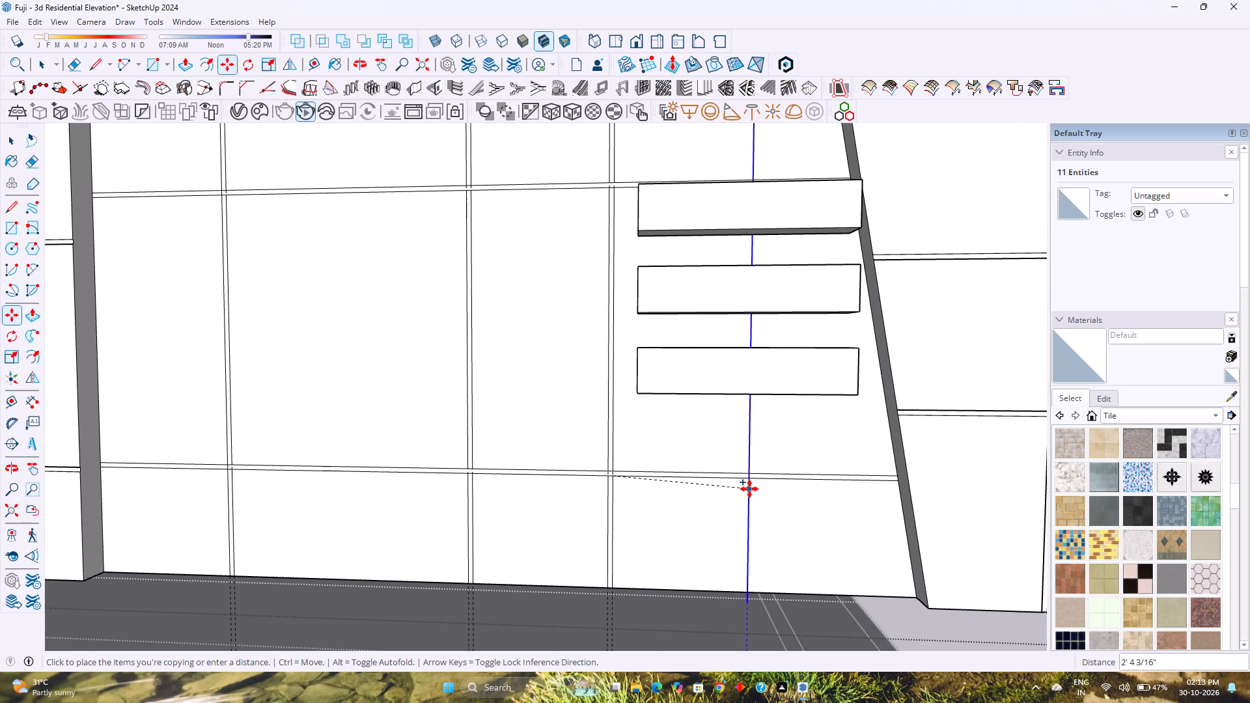
scroll(749, 489, "down", 3)
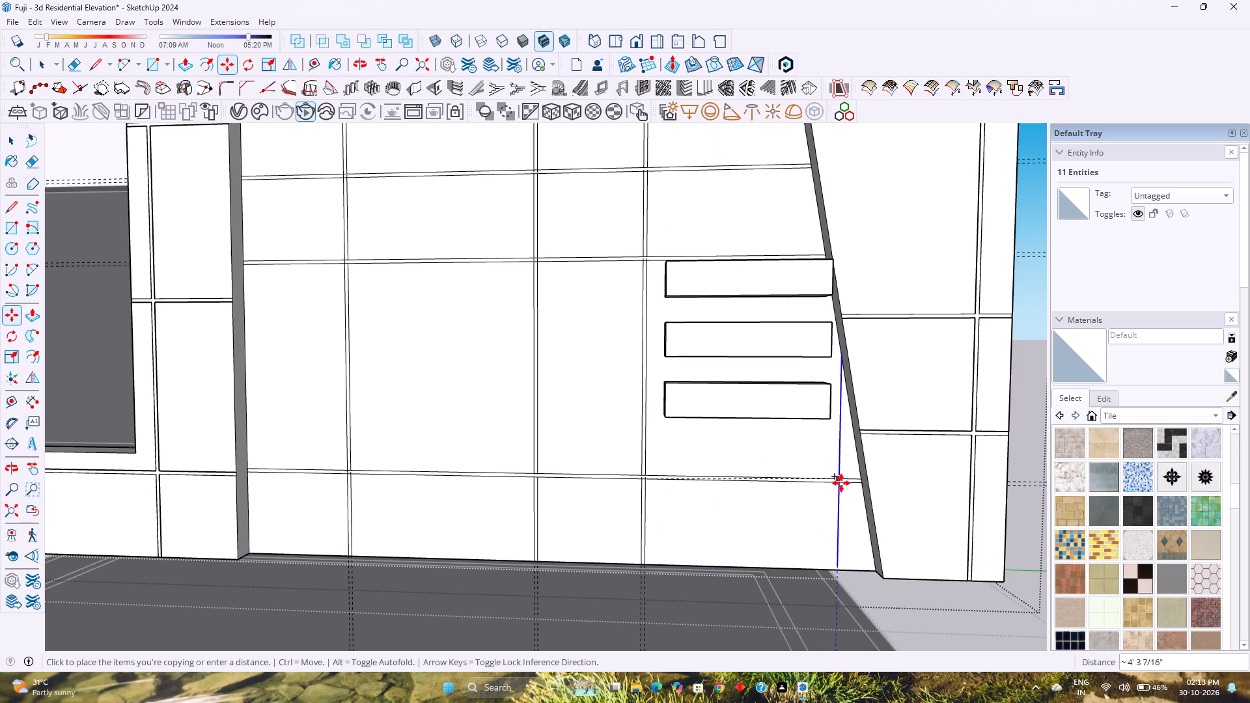
type("4'")
key("Left")
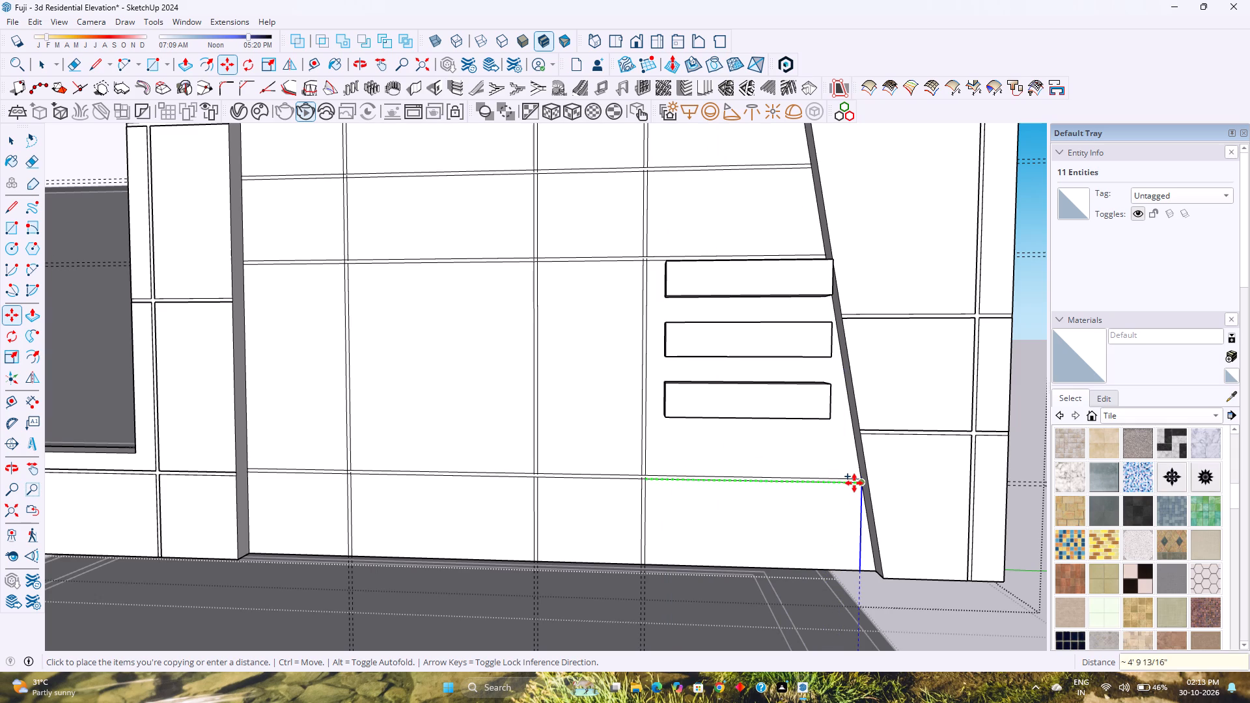
key("6")
key("BackSpace")
type("4'")
type("6\"")
key("Return")
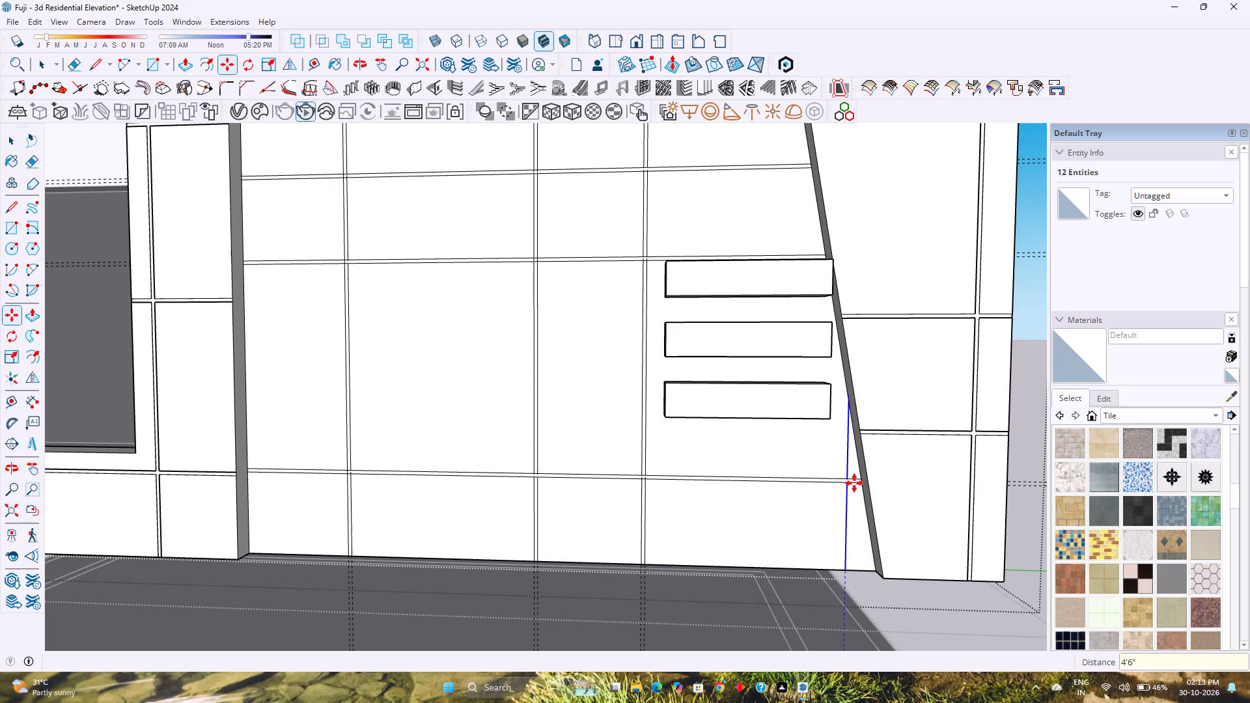
Copy the short vertical line beside the sloped edge 1" further toward that edge to form the fourth groove strip.
scroll(854, 483, "up", 9)
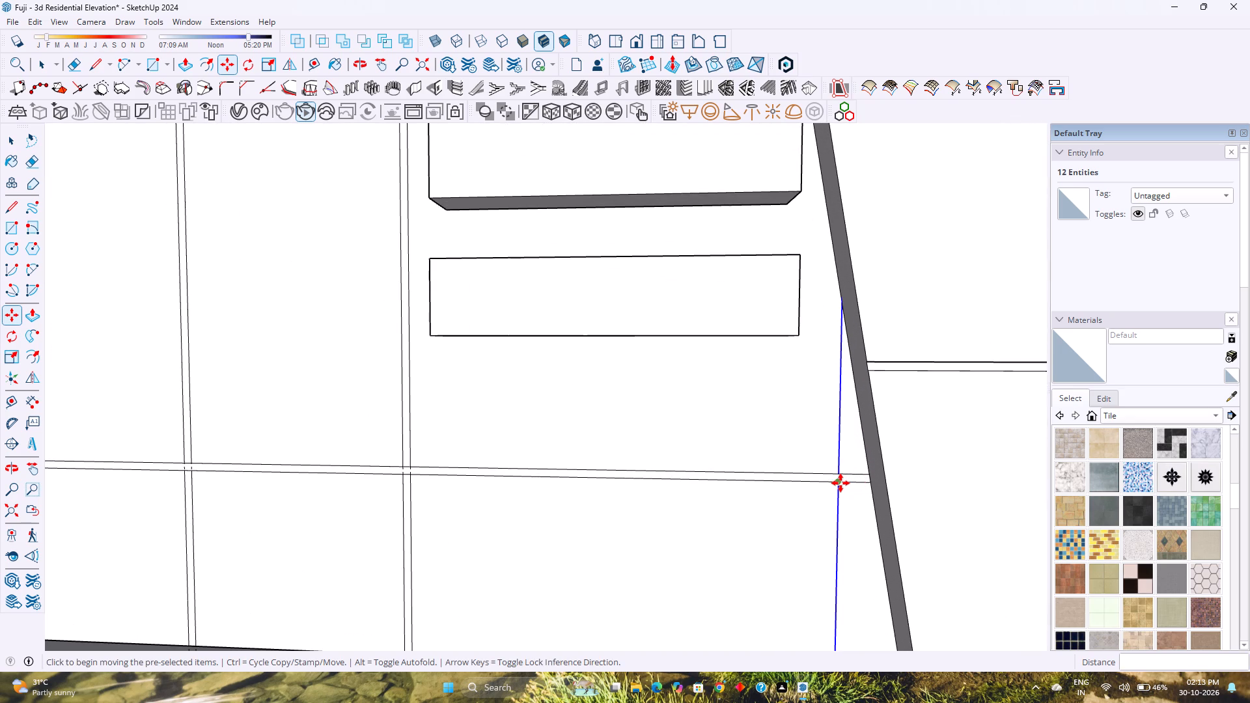
left_click(840, 483)
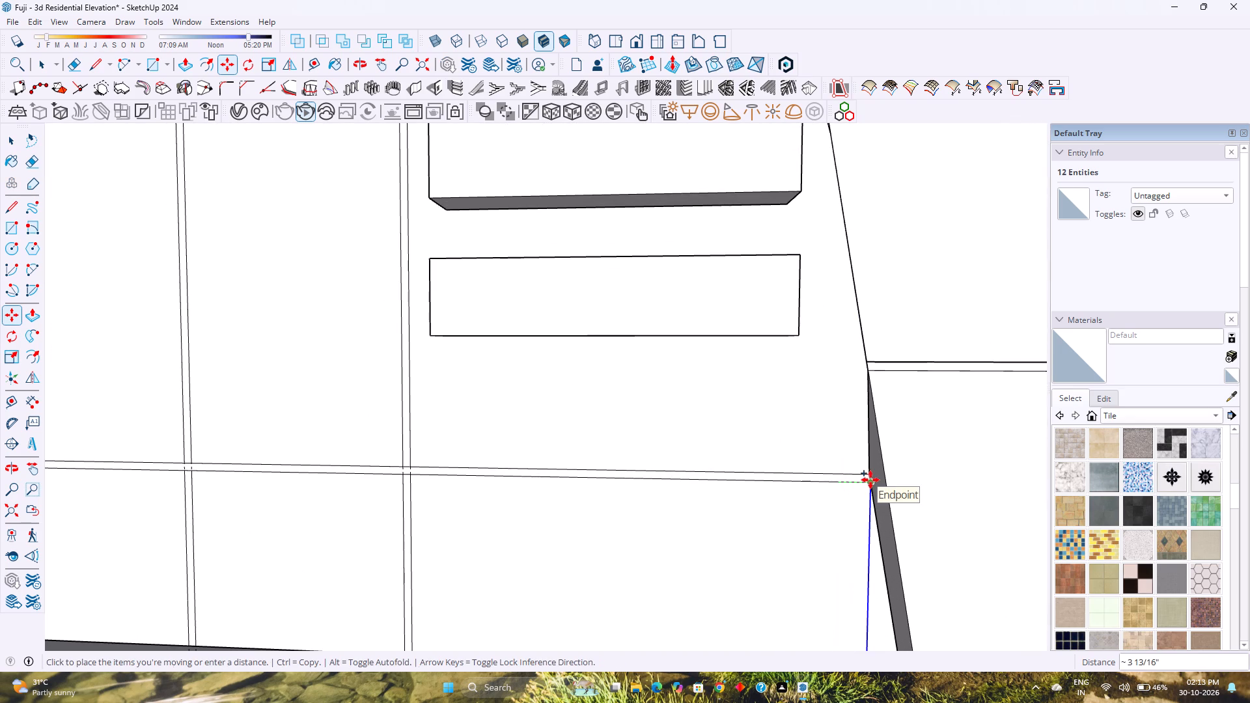
key("1")
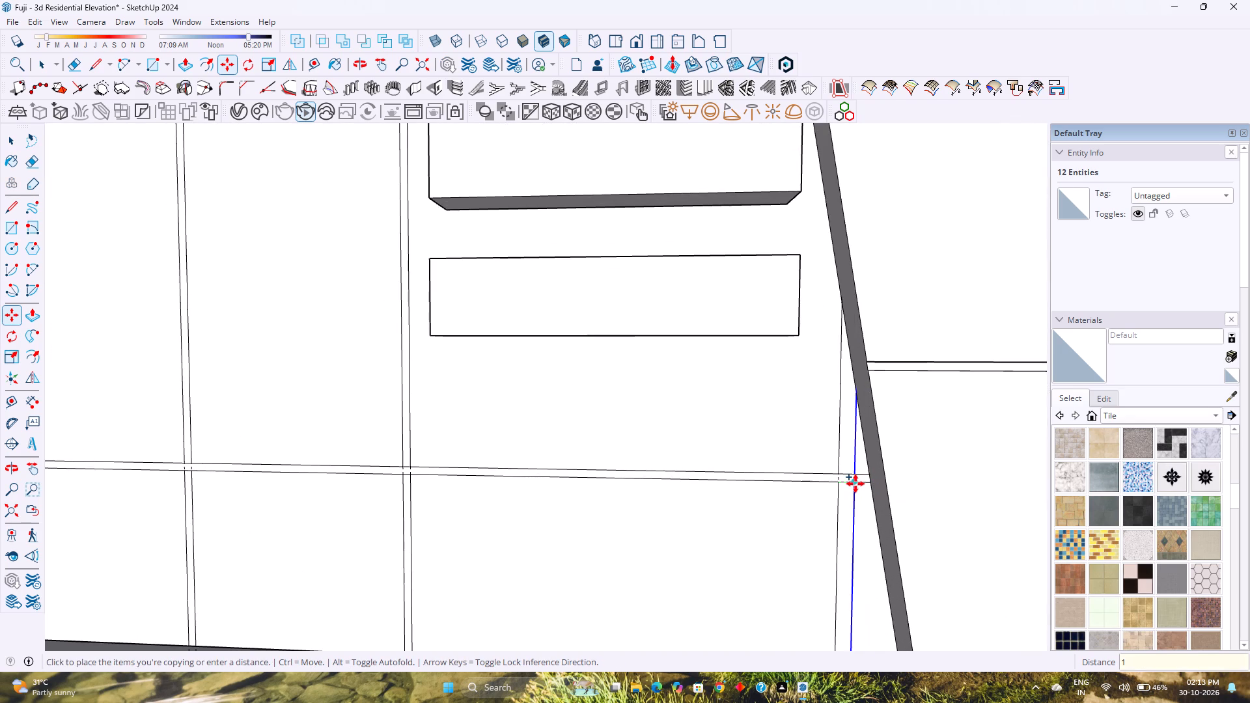
key("Return")
Erase the edge segments inside the crossing of the fourth vertical groove and the lowest horizontal groove.
scroll(827, 500, "down", 4)
key("e")
scroll(841, 488, "up", 2)
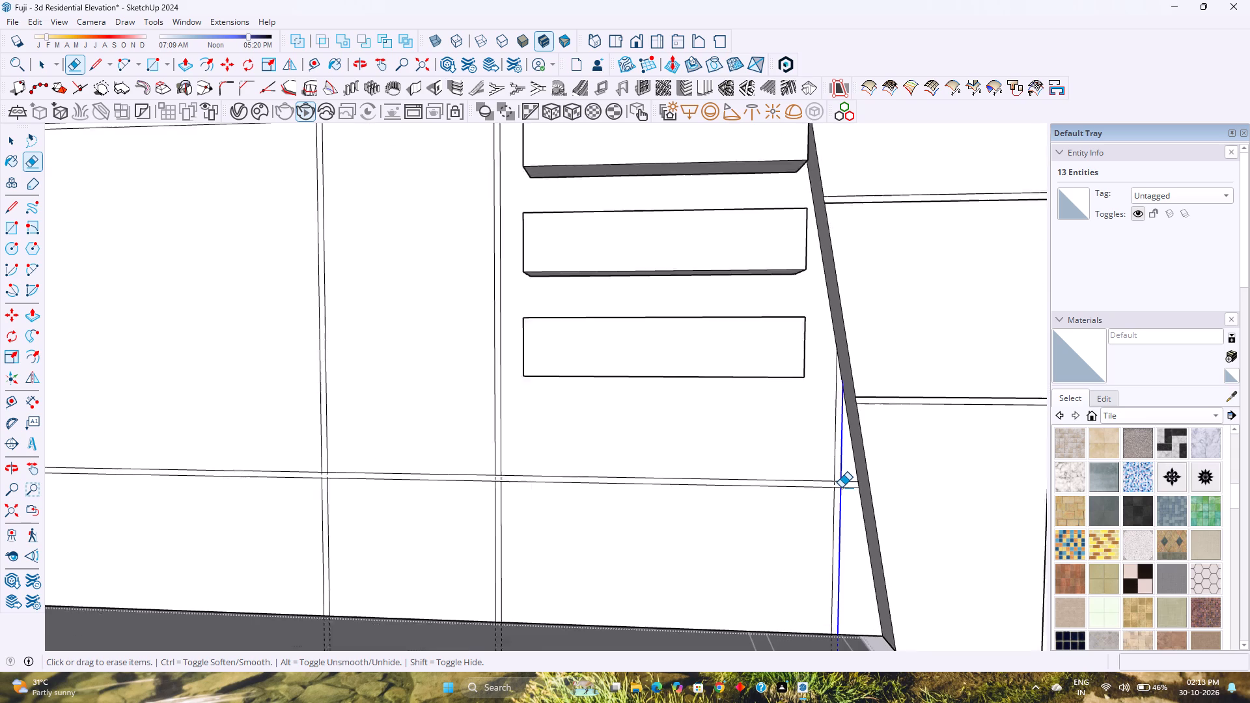
scroll(841, 488, "up", 5)
left_click(837, 477)
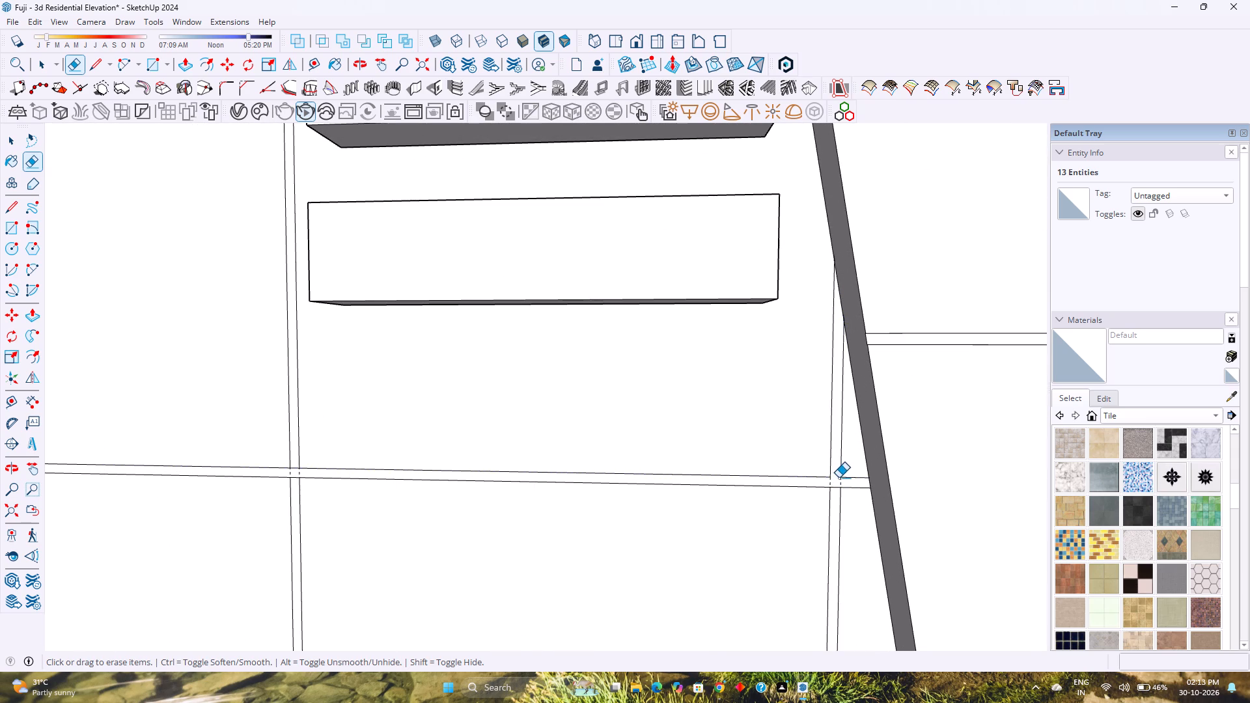
scroll(840, 480, "up", 8)
left_click_drag(841, 482, 811, 487)
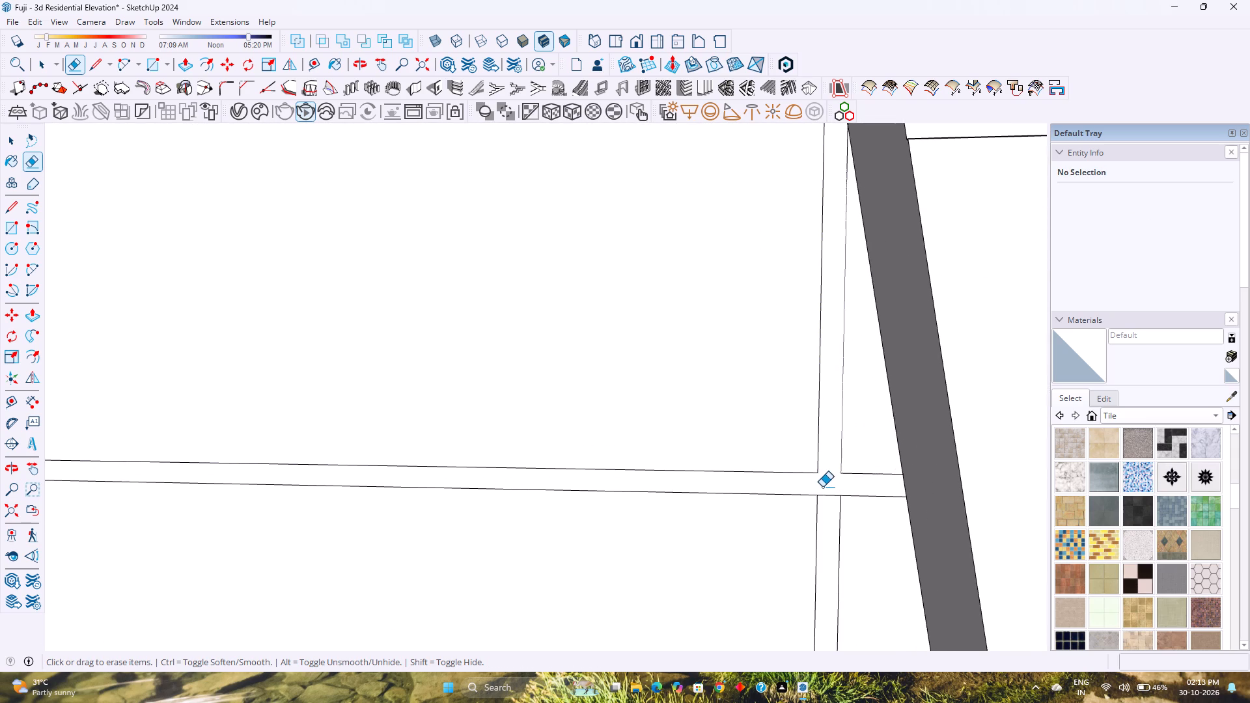
Erase the leftover edge at the fourth vertical groove's crossing with the lowest horizontal groove, and the segments inside the third's crossing.
left_click_drag(827, 489, 826, 507)
scroll(826, 507, "down", 2)
scroll(748, 564, "down", 9)
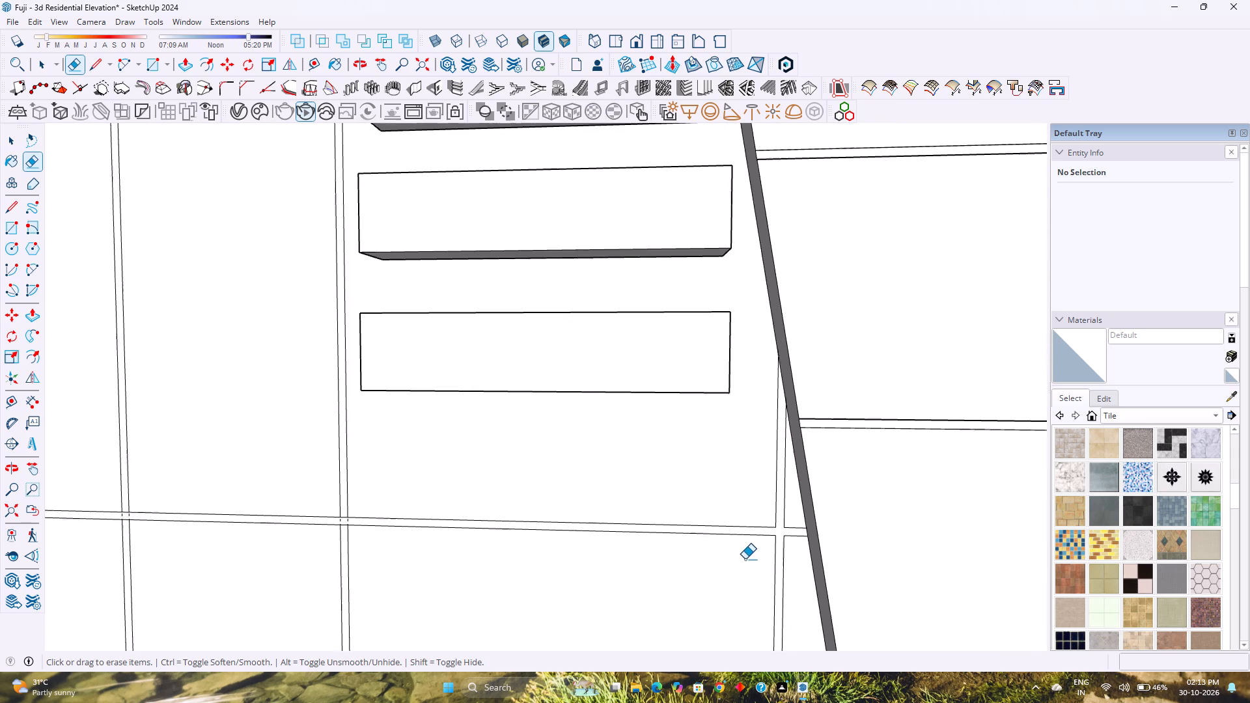
scroll(745, 559, "down", 4)
scroll(743, 557, "up", 1)
scroll(743, 557, "down", 3)
scroll(454, 543, "up", 11)
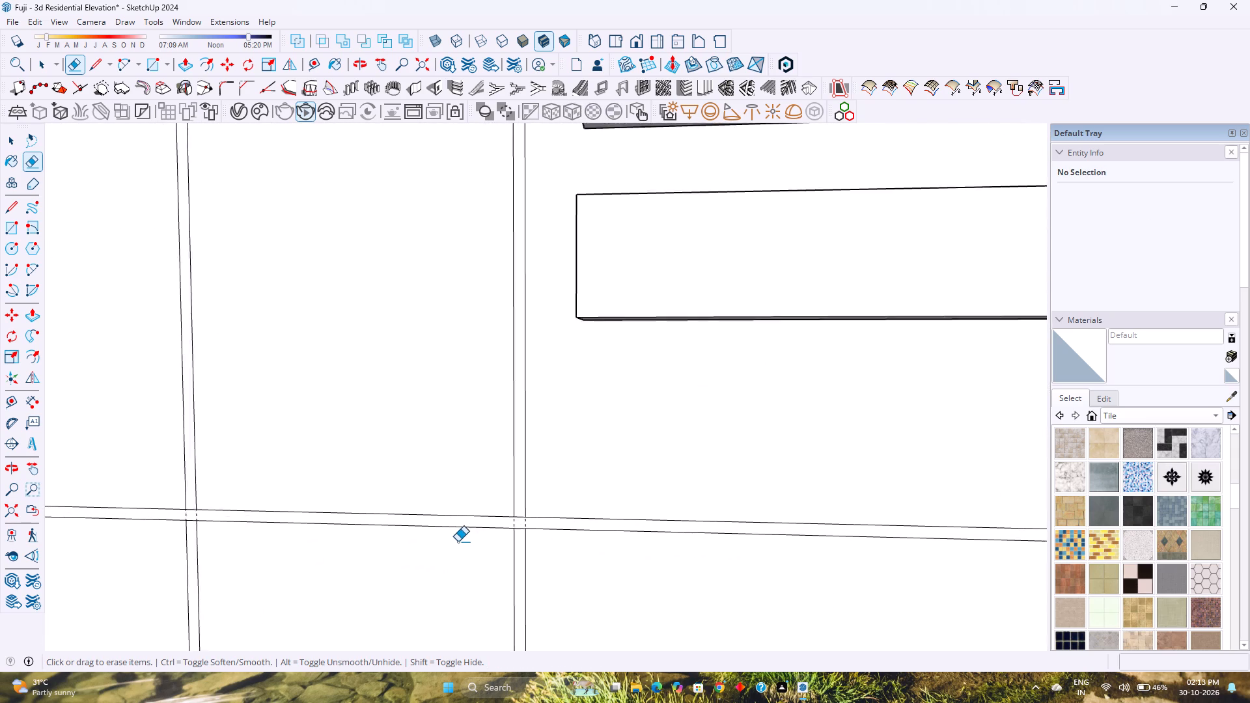
scroll(458, 542, "up", 6)
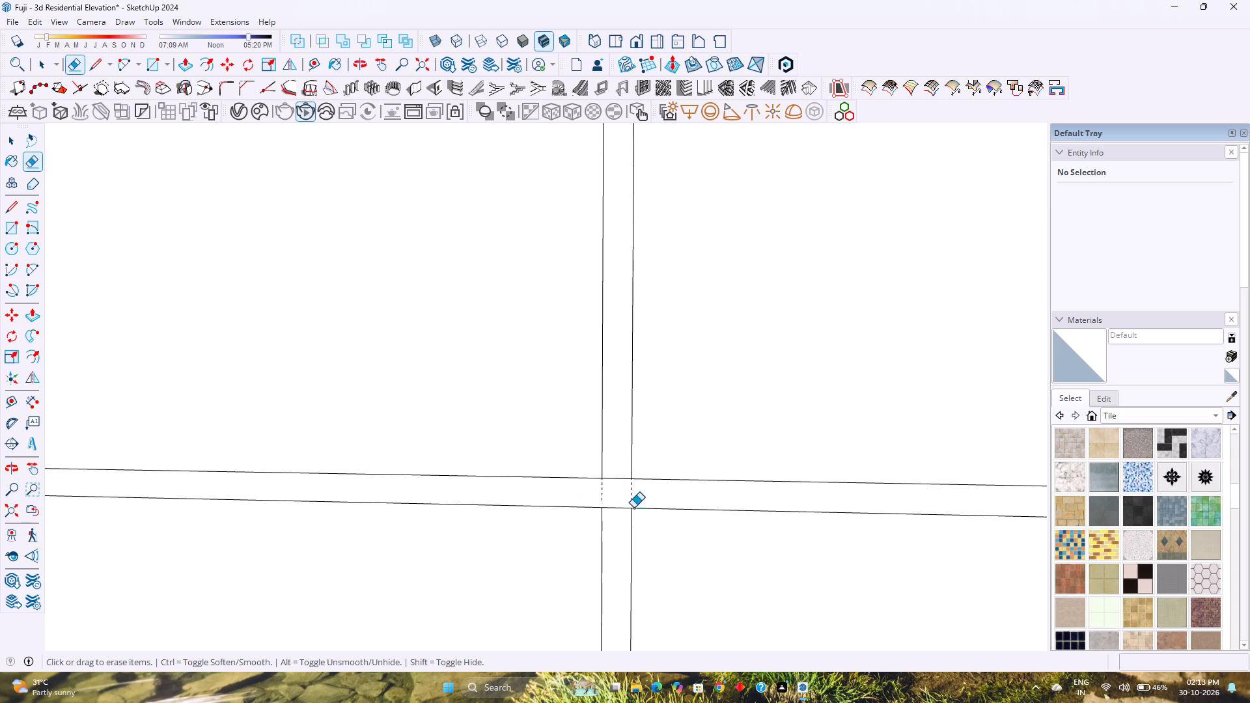
left_click(617, 510)
left_click(611, 477)
left_click_drag(646, 500, 597, 490)
Erase the edge segments inside the crossing of the second vertical groove and the lowest horizontal groove.
scroll(597, 490, "down", 14)
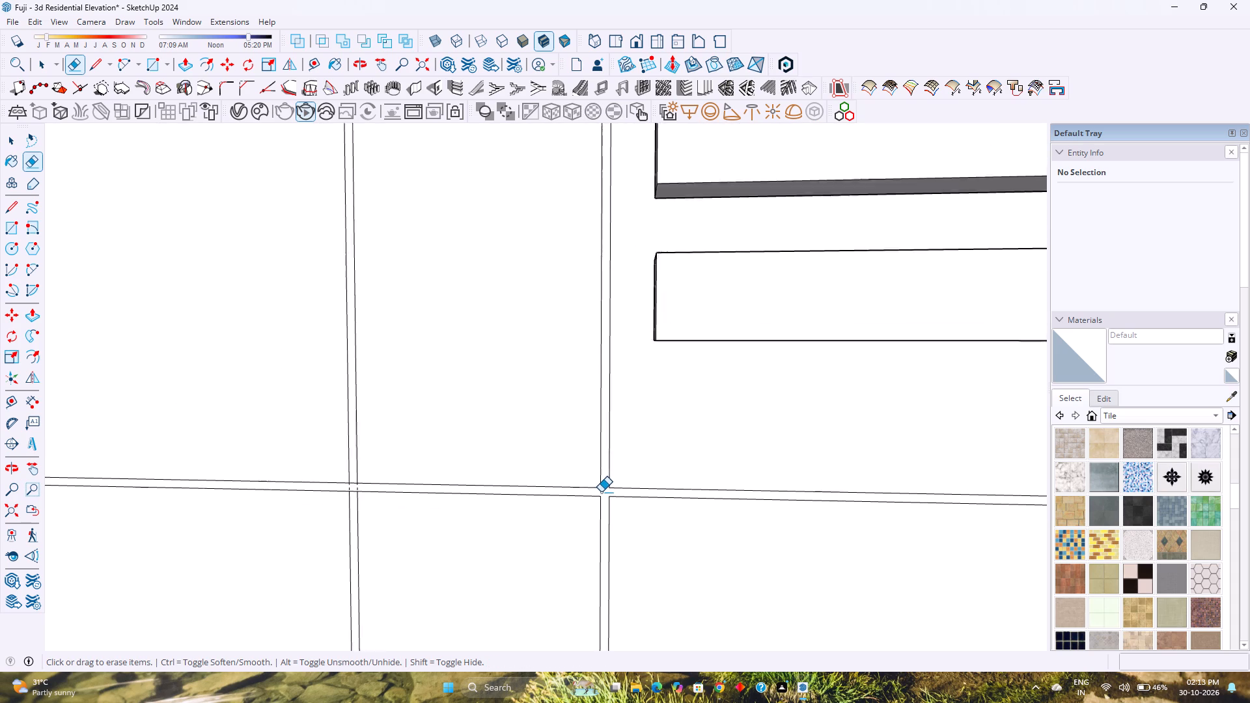
scroll(601, 492, "down", 13)
middle_click_drag(511, 491, 635, 497)
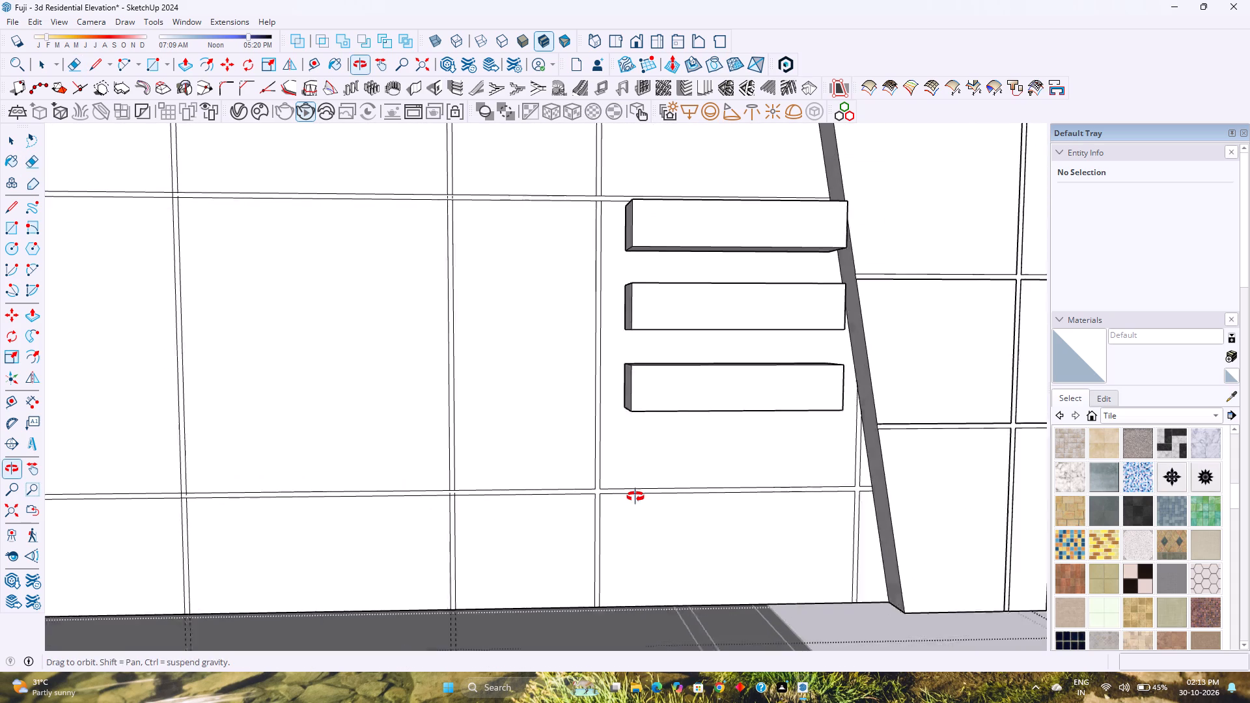
middle_click_drag(635, 497, 637, 497)
scroll(437, 551, "up", 10)
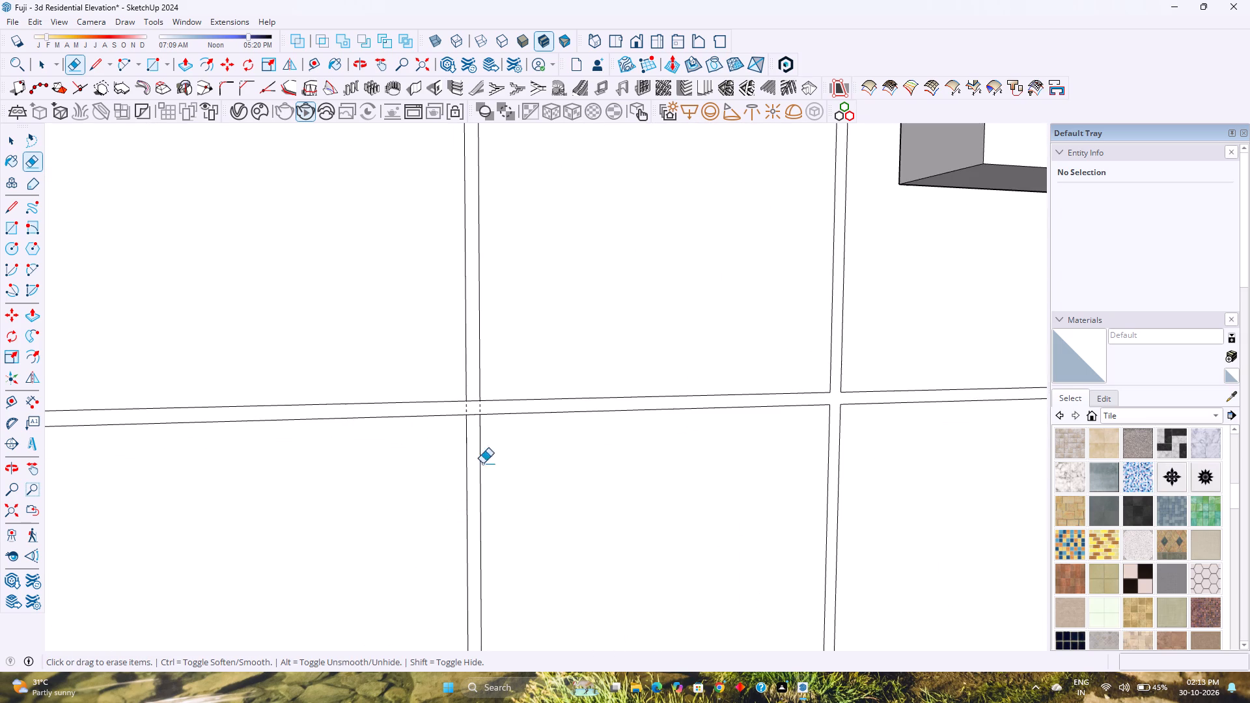
scroll(484, 412, "up", 8)
left_click_drag(456, 380, 444, 404)
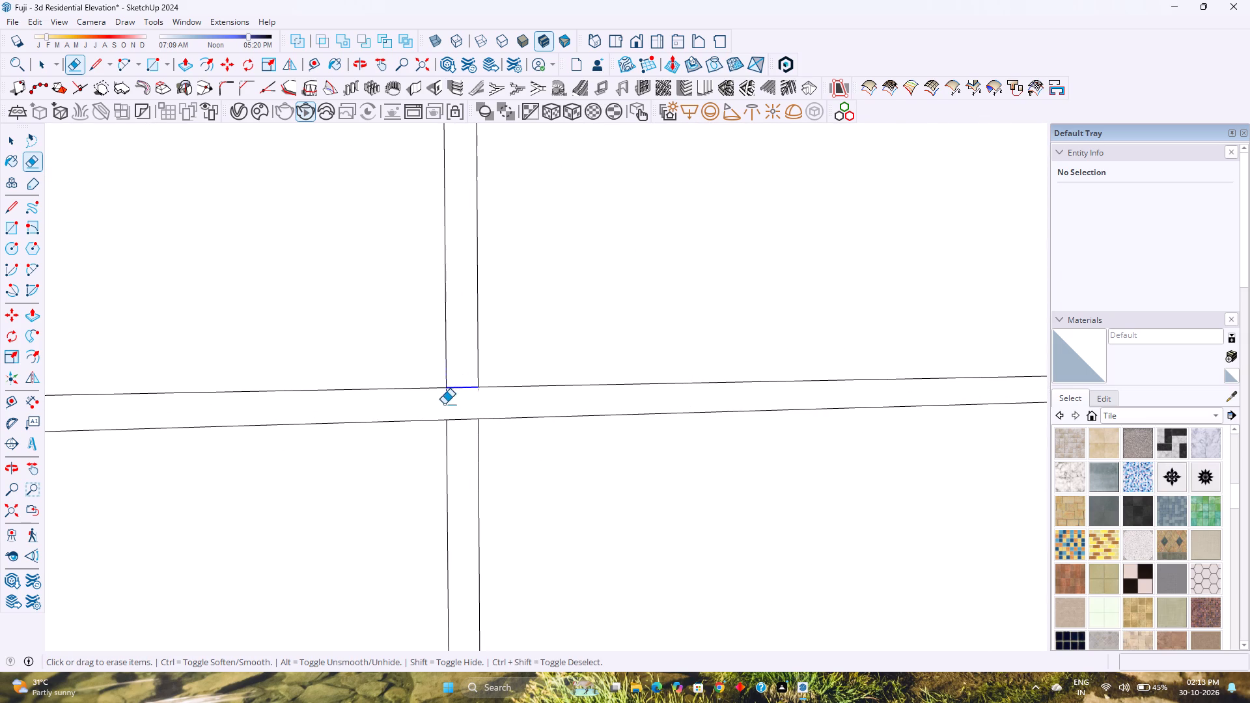
left_click_drag(444, 404, 497, 397)
Erase the edge segments inside the crossing of the first vertical groove and the lowest horizontal groove.
scroll(497, 397, "down", 11)
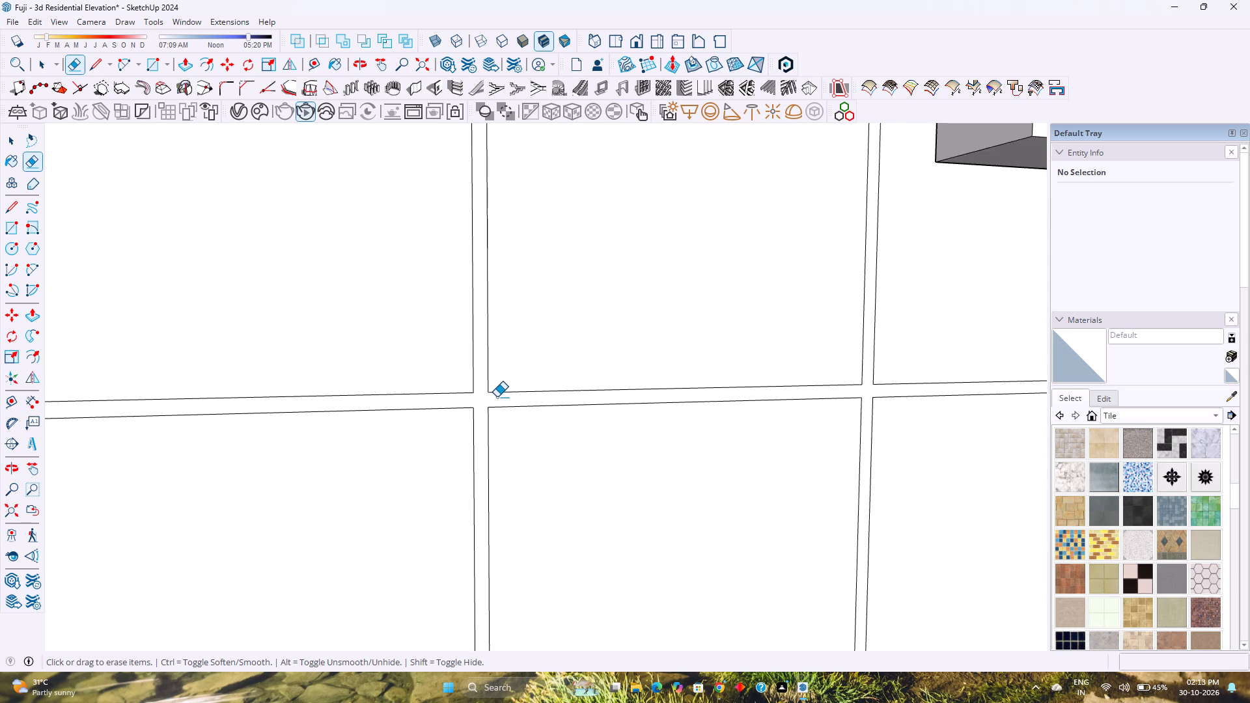
scroll(497, 397, "down", 11)
middle_click_drag(344, 420, 633, 461, "shift")
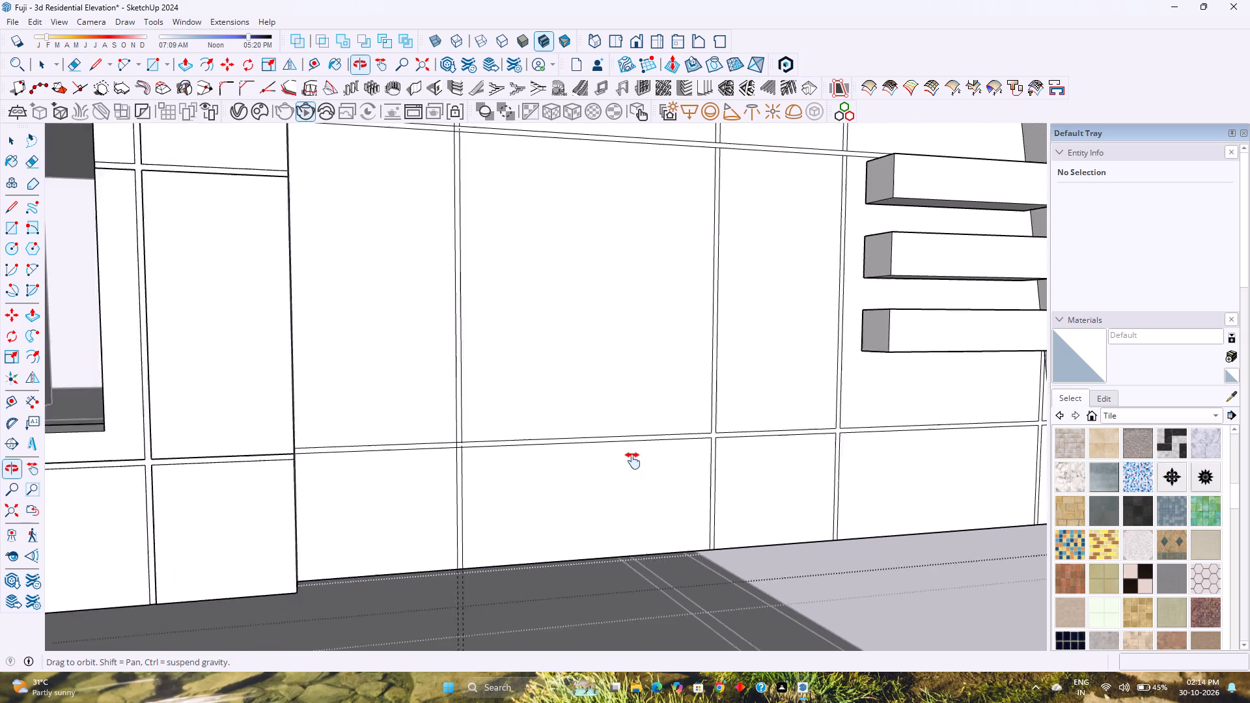
middle_click_drag(633, 461, 640, 462, "shift")
middle_click(640, 462, "shift")
scroll(519, 448, "up", 20)
scroll(519, 448, "up", 1)
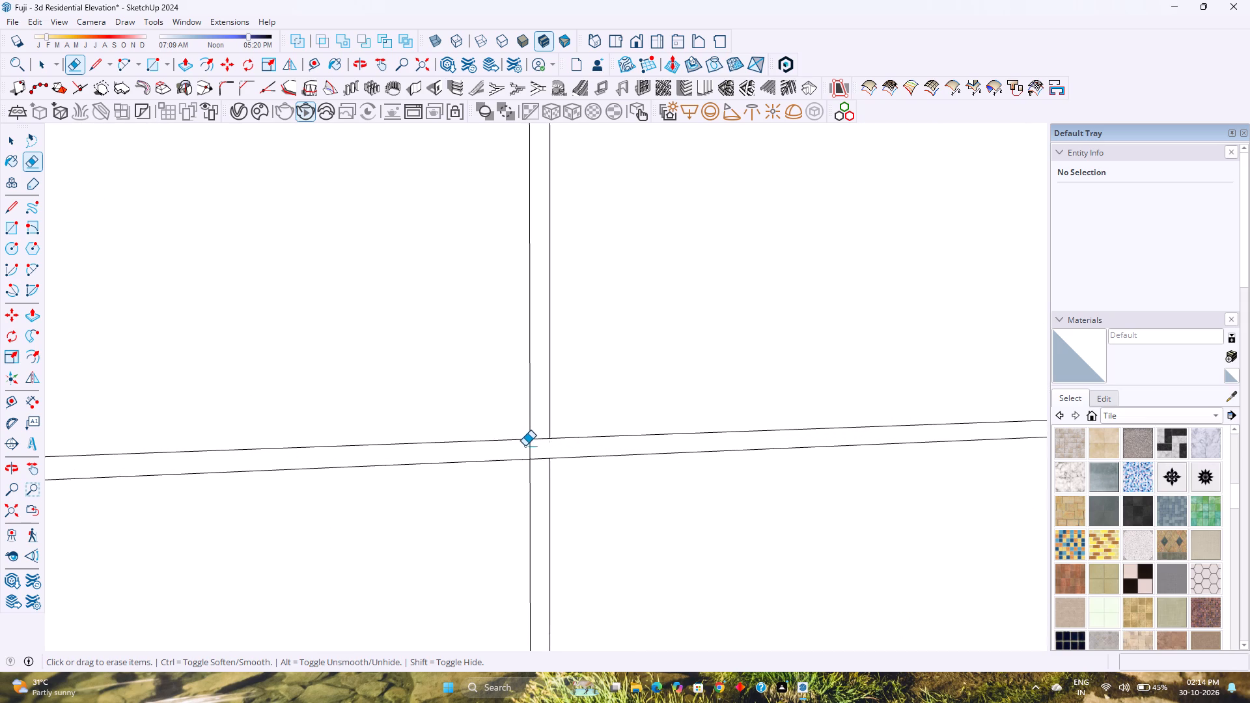
left_click_drag(525, 446, 538, 467)
scroll(537, 456, "up", 4)
left_click_drag(540, 427, 552, 439)
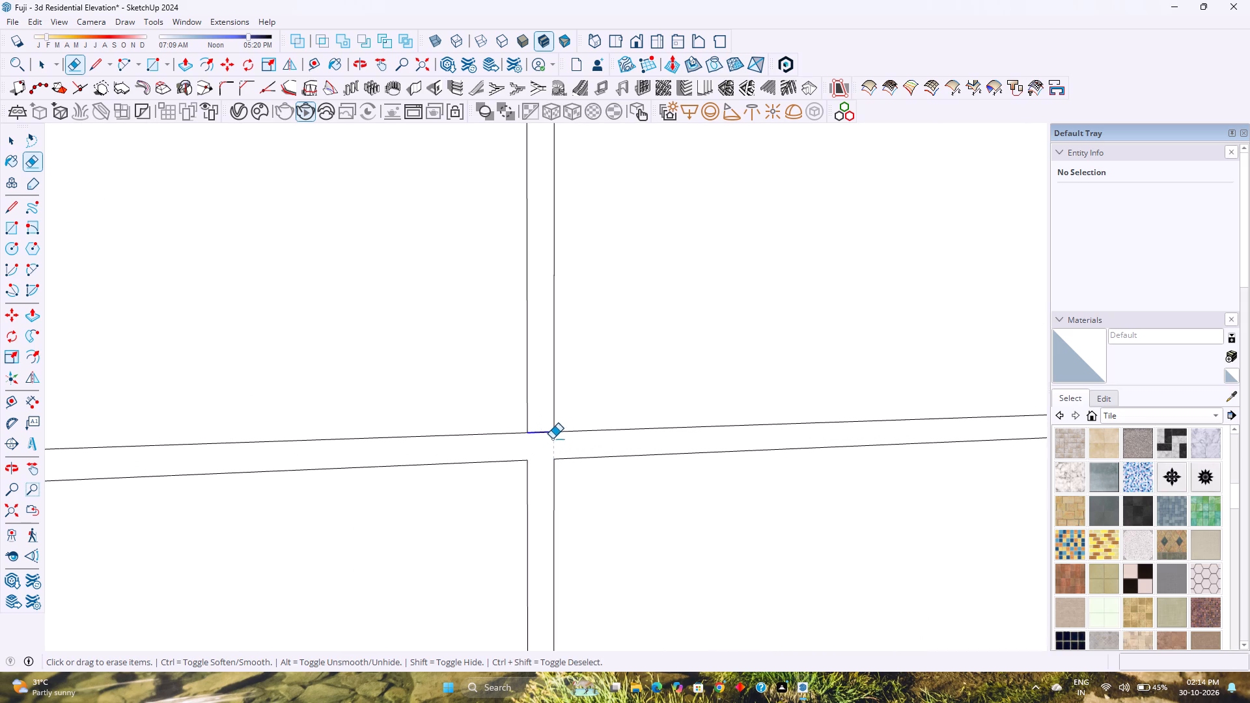
left_click_drag(552, 439, 559, 444)
Erase the edge segments where the first vertical groove crosses the third horizontal groove from the bottom.
scroll(553, 444, "down", 20)
scroll(553, 444, "down", 2)
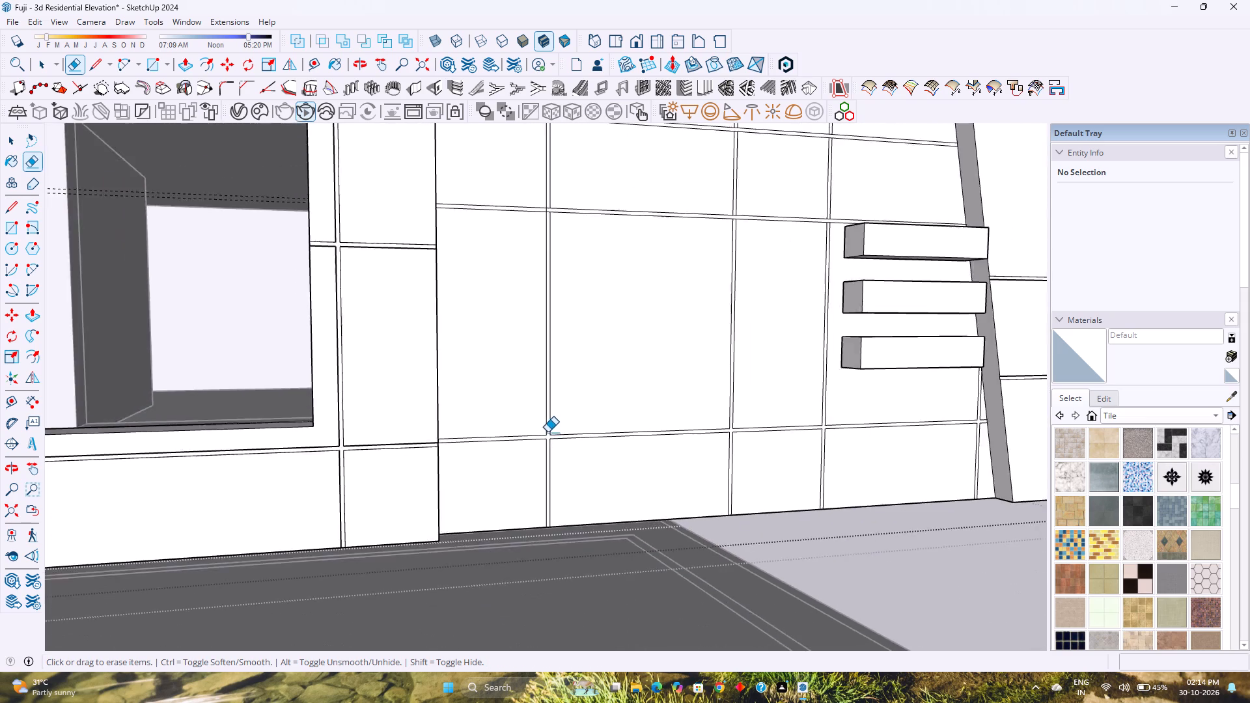
scroll(548, 432, "down", 5)
middle_click_drag(548, 413, 497, 612, "shift")
middle_click(497, 612, "shift")
scroll(500, 463, "up", 13)
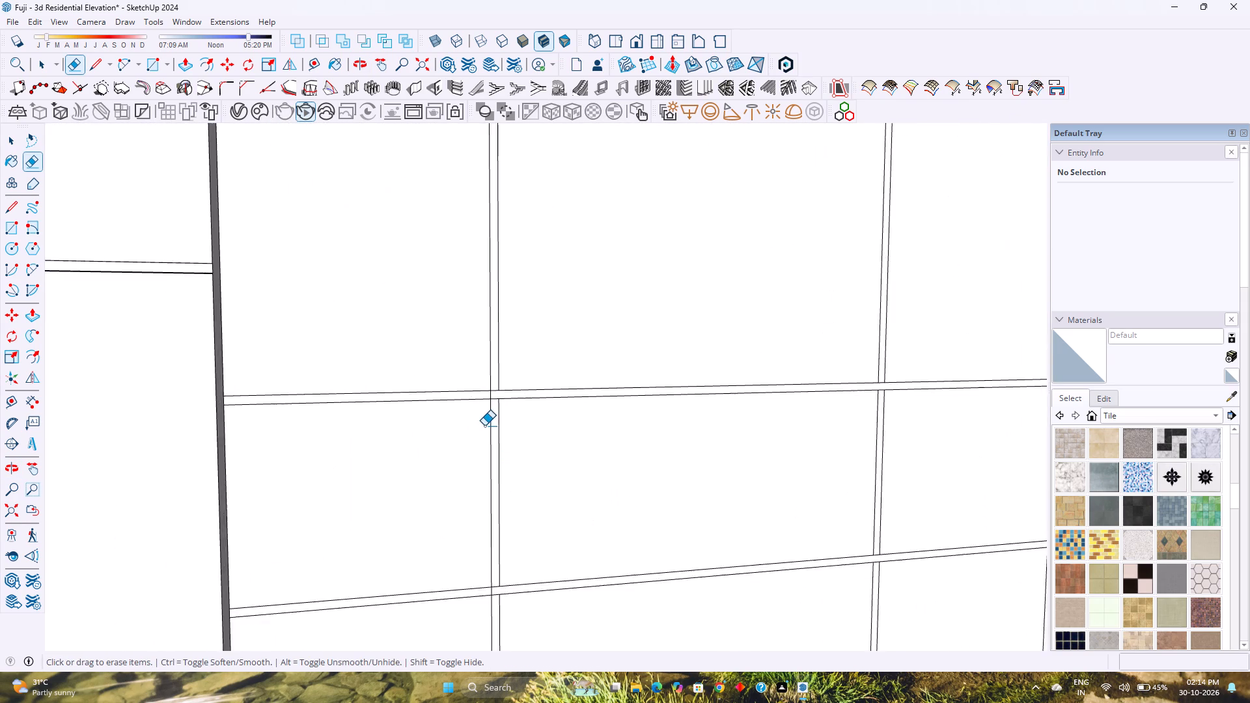
scroll(484, 426, "up", 11)
left_click(492, 316)
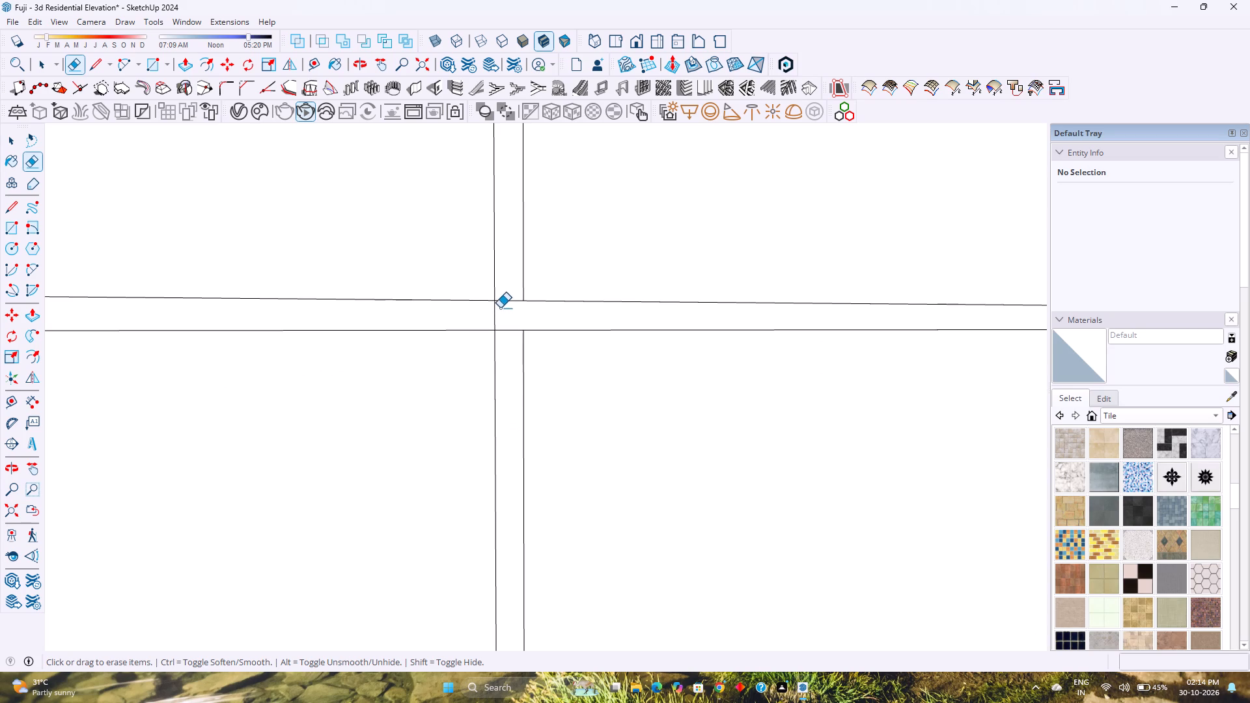
left_click_drag(497, 310, 489, 318)
left_click_drag(511, 298, 514, 352)
Erase the edge segments where the first vertical groove crosses the second horizontal groove from the bottom, level with the top block.
scroll(503, 362, "down", 8)
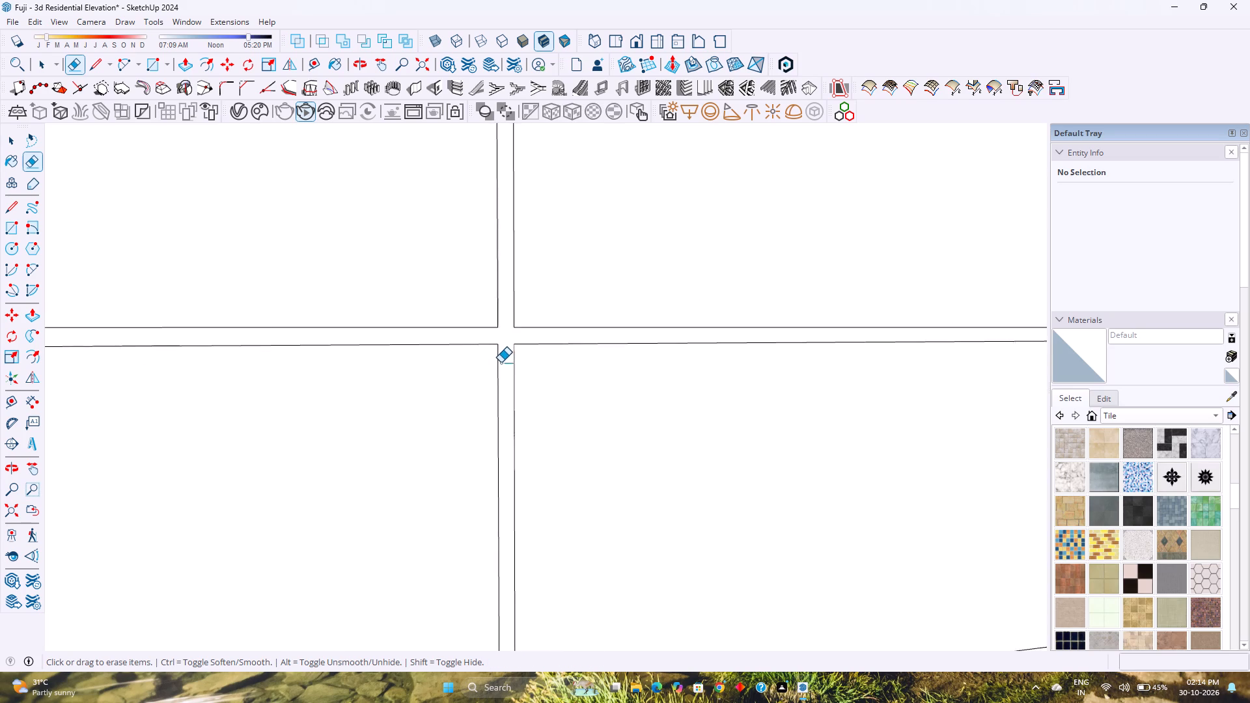
scroll(501, 363, "down", 15)
scroll(493, 451, "up", 5)
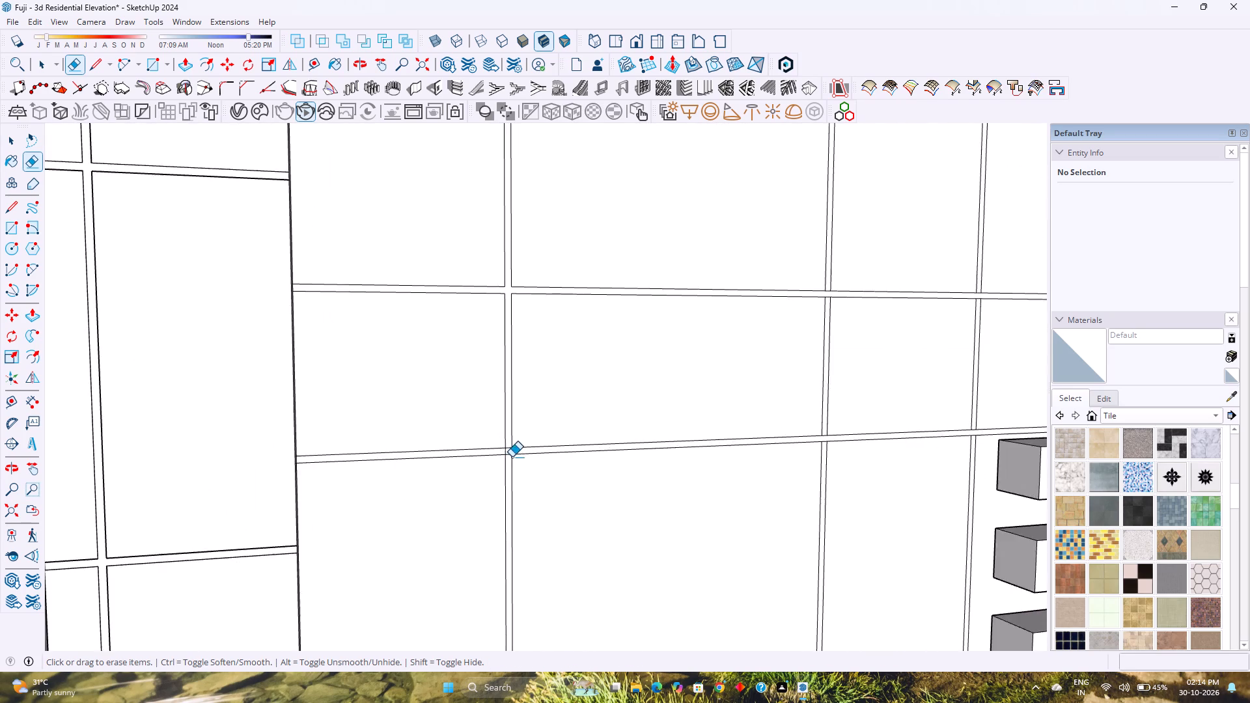
scroll(512, 457, "up", 19)
left_click_drag(482, 439, 462, 439)
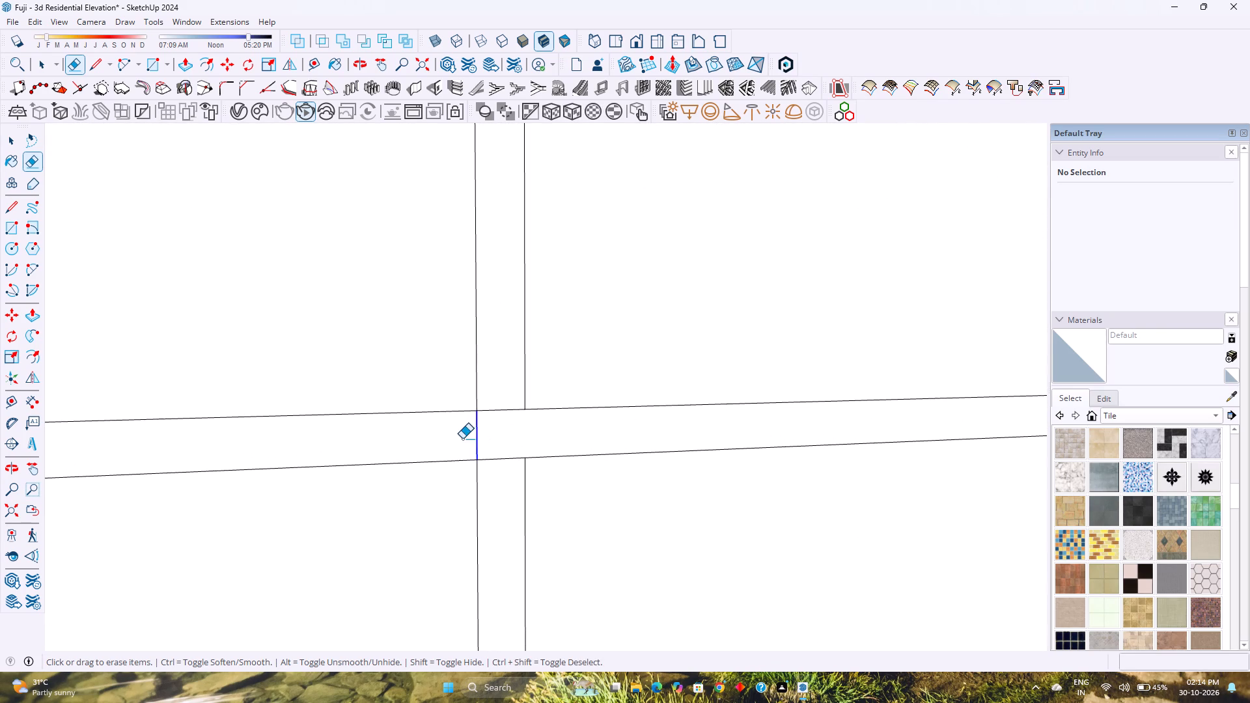
left_click_drag(462, 439, 463, 439)
left_click_drag(462, 437, 502, 479)
left_click_drag(489, 445, 488, 389)
Erase the edge segments inside the crossing of the second vertical groove and the second horizontal groove from the bottom.
scroll(488, 389, "down", 5)
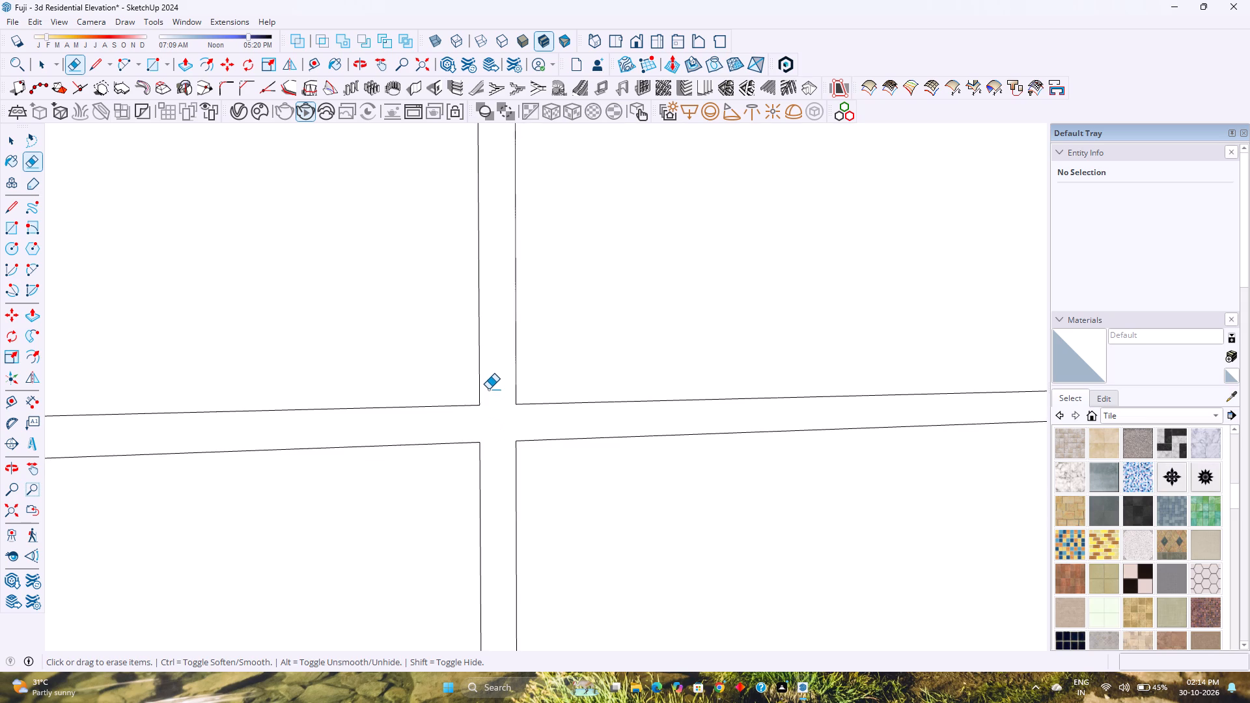
scroll(488, 389, "down", 4)
middle_click_drag(607, 408, 436, 538, "shift")
scroll(447, 519, "down", 12)
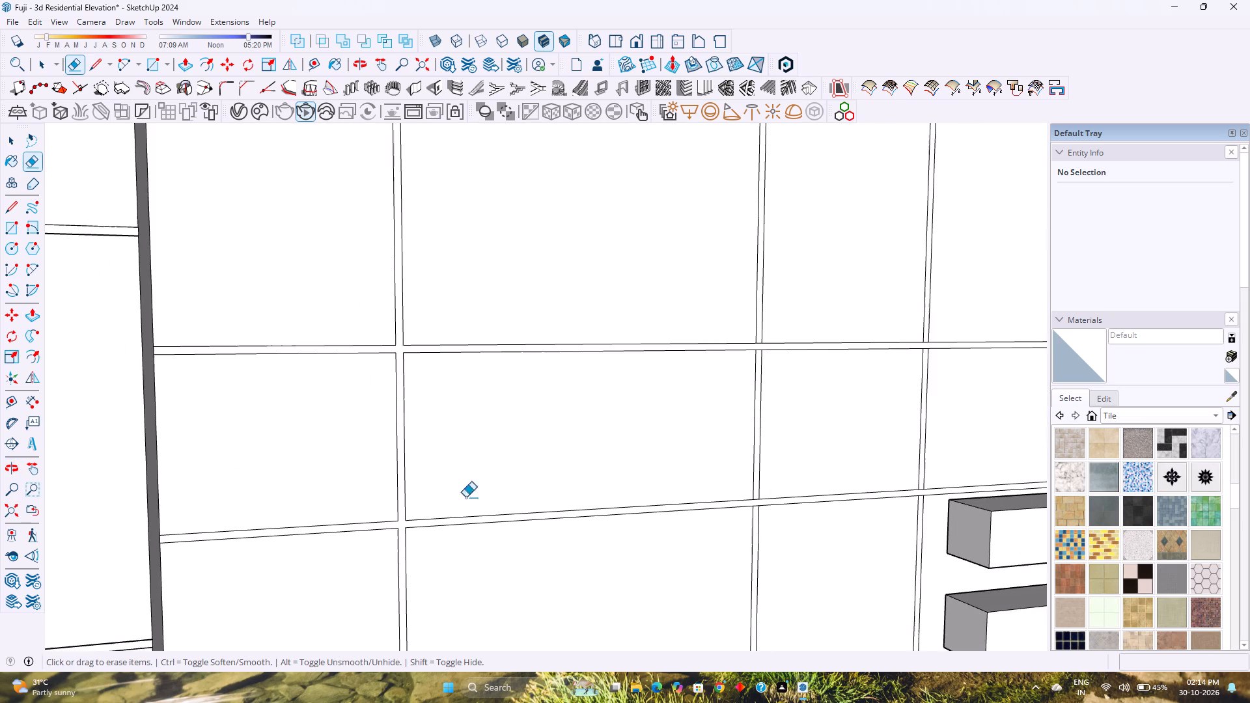
middle_click_drag(594, 443, 376, 531, "shift")
scroll(566, 585, "up", 11)
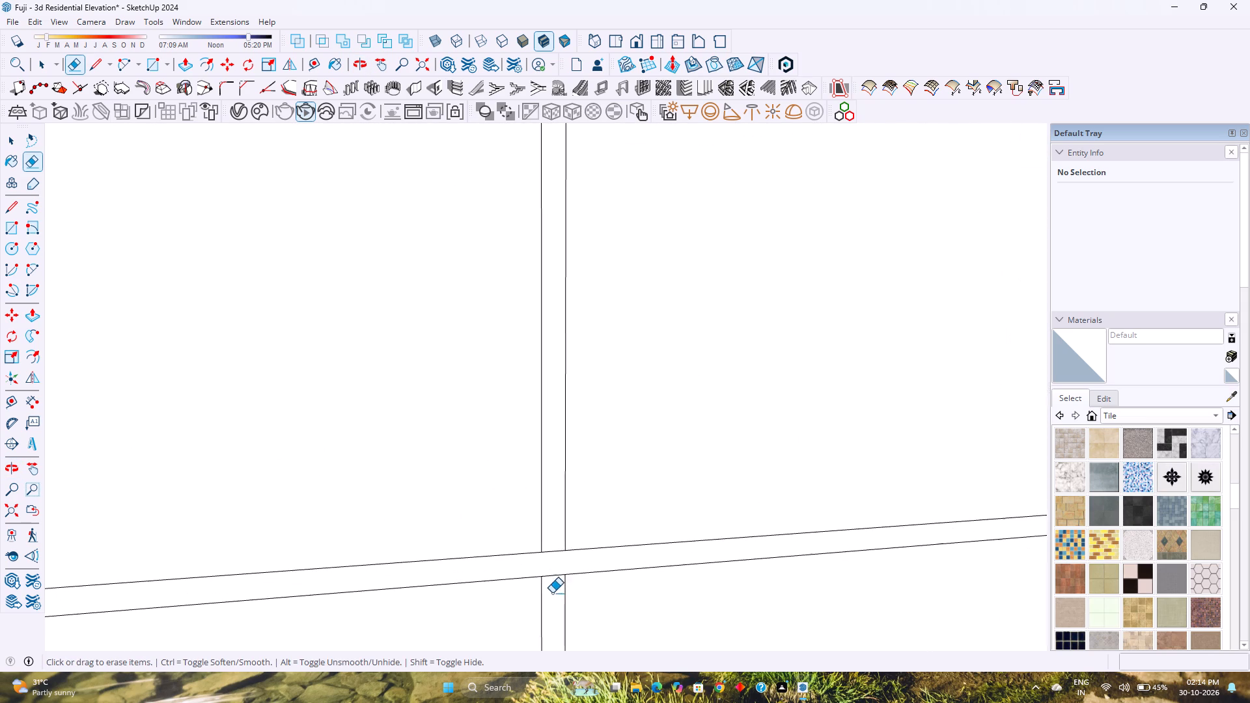
scroll(552, 593, "up", 4)
left_click_drag(560, 583, 553, 531)
Erase the edge segments where the third vertical groove crosses the second horizontal groove, beside the top rectangular block.
scroll(553, 530, "down", 12)
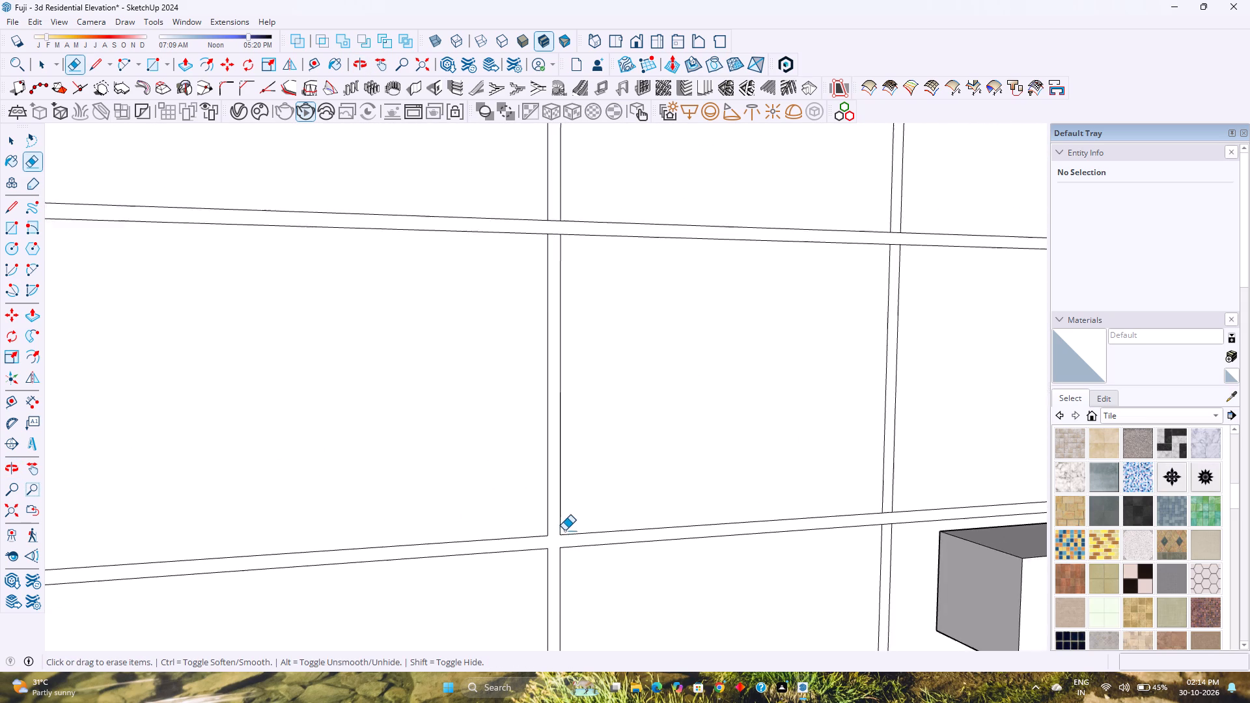
middle_click_drag(661, 513, 455, 513, "shift")
middle_click(455, 513, "shift")
scroll(656, 542, "up", 10)
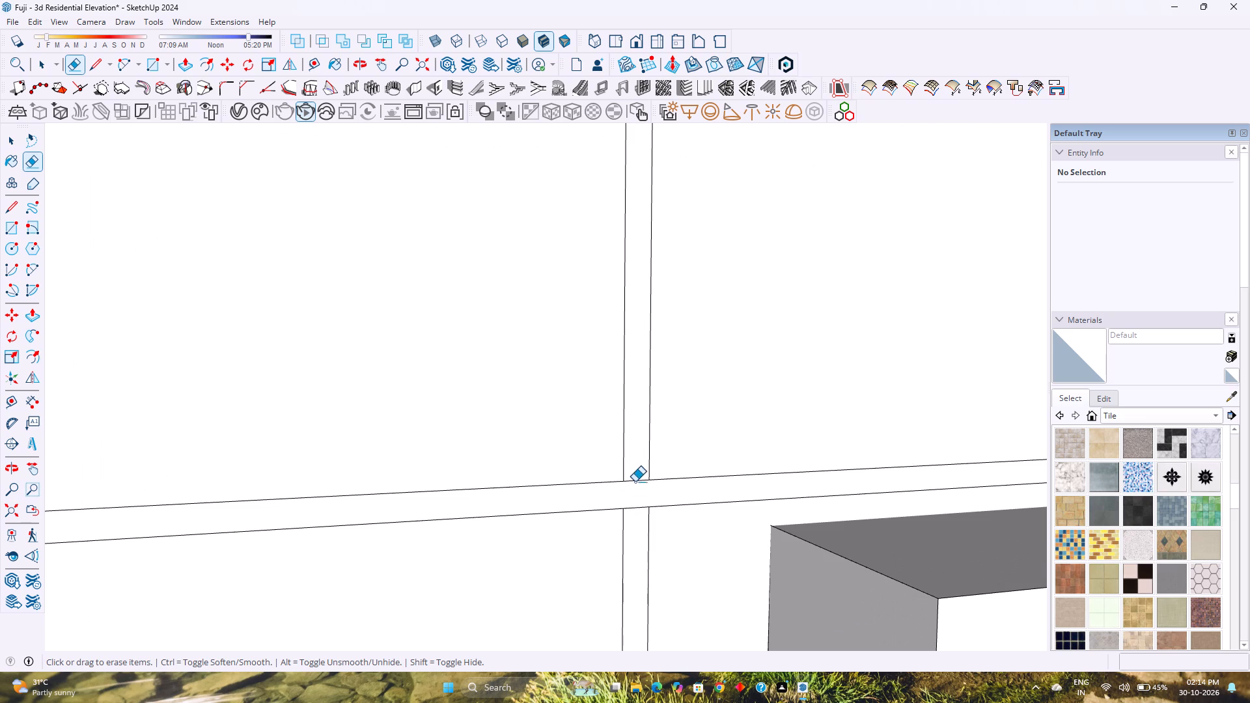
left_click_drag(635, 480, 639, 531)
Erase the edge segments where the third and second vertical grooves cross the third horizontal groove from the bottom.
scroll(638, 531, "down", 15)
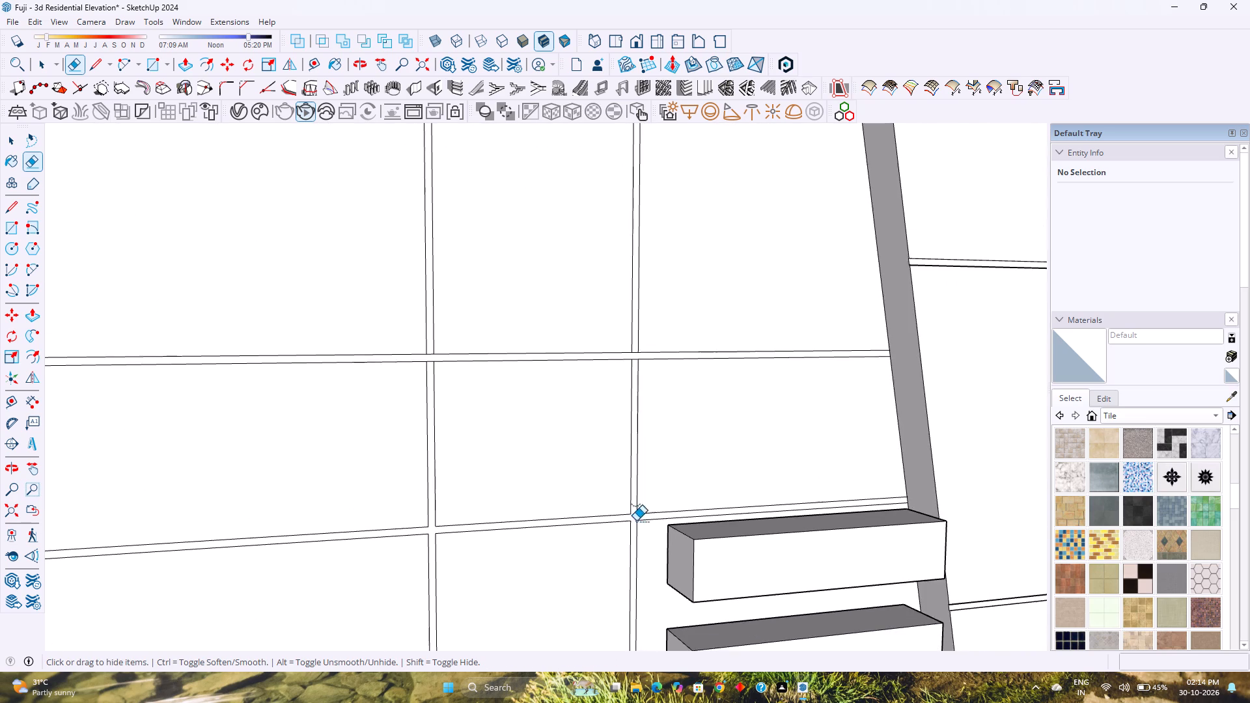
middle_click_drag(637, 517, 580, 682, "shift")
scroll(589, 512, "up", 6)
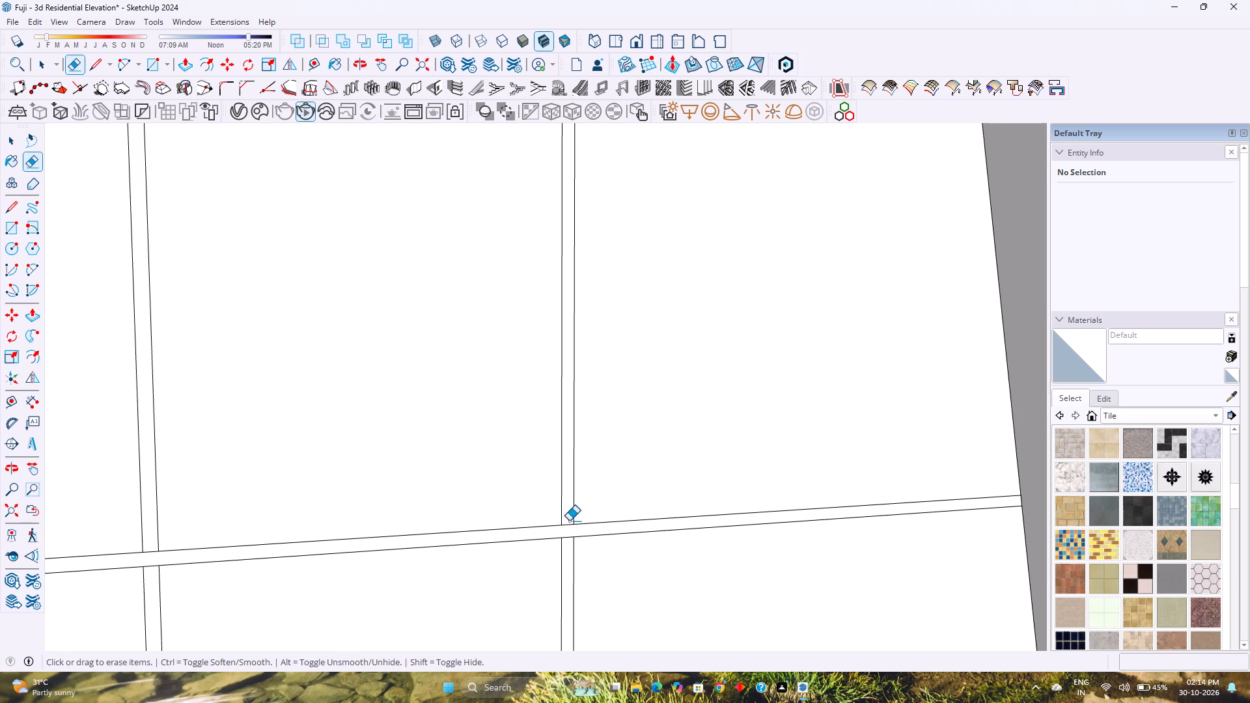
left_click_drag(569, 521, 564, 553)
scroll(562, 551, "down", 6)
middle_click_drag(406, 551, 592, 488, "shift")
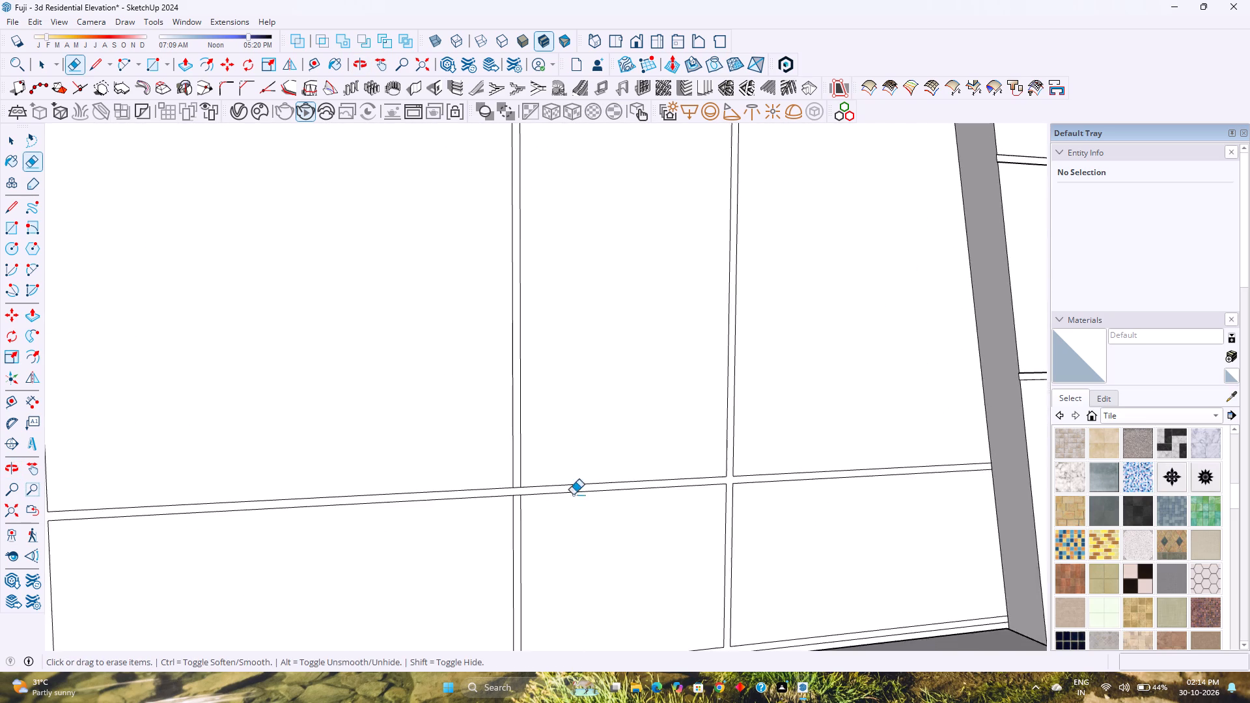
scroll(530, 506, "up", 12)
left_click_drag(502, 437, 494, 487)
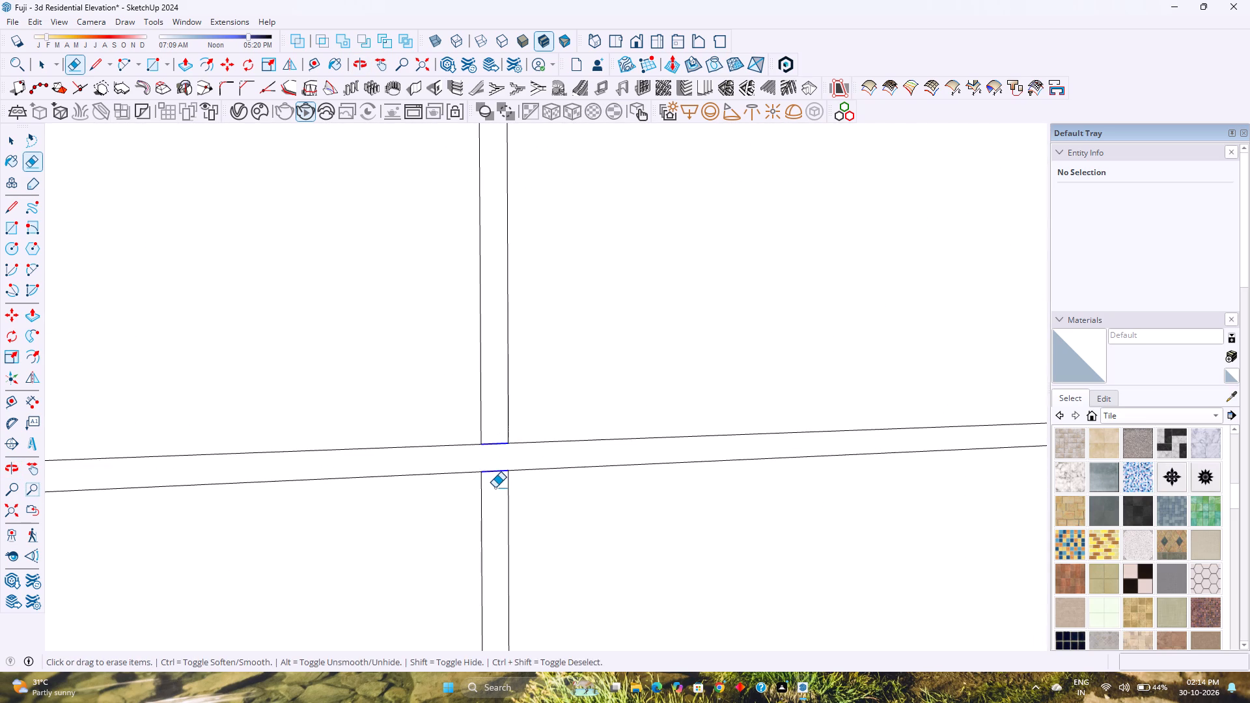
Erase the edge segments inside the crossing of the first vertical groove and the fourth horizontal groove from the bottom.
scroll(495, 488, "down", 18)
middle_click_drag(465, 482, 832, 460, "shift")
middle_click(832, 460, "shift")
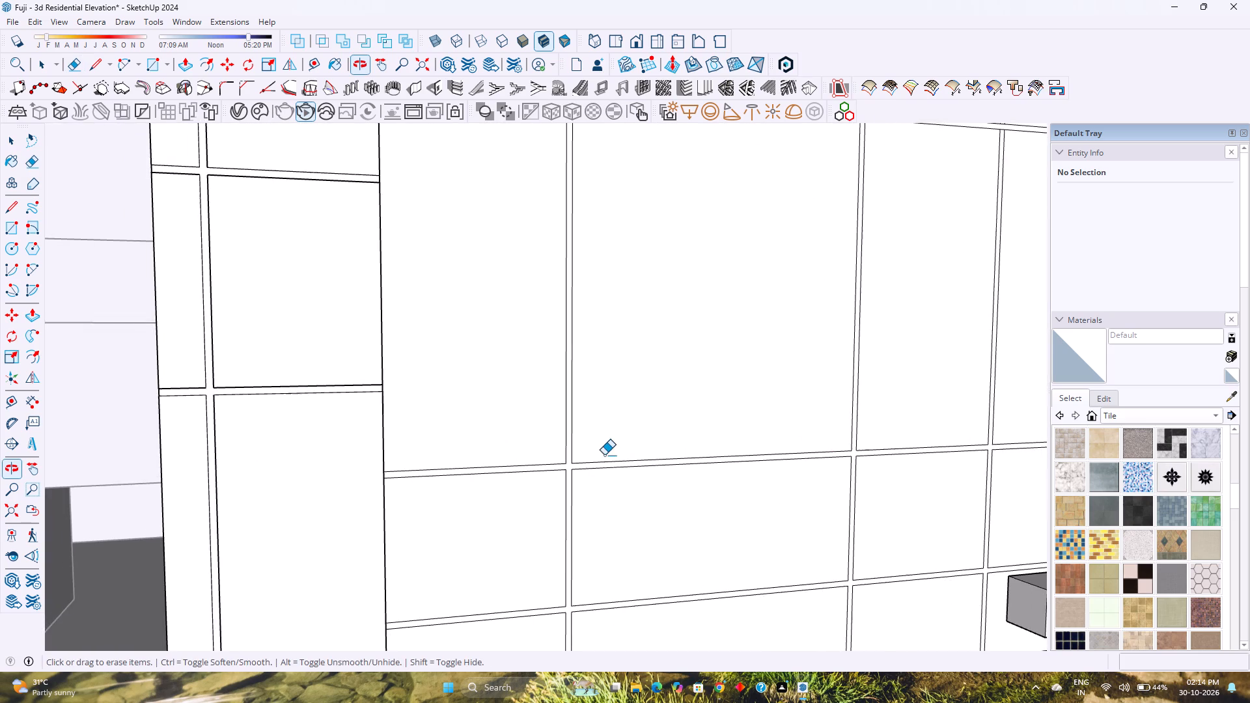
scroll(568, 458, "up", 3)
scroll(568, 459, "down", 10)
middle_click_drag(572, 447, 488, 644, "shift")
middle_click(488, 644, "shift")
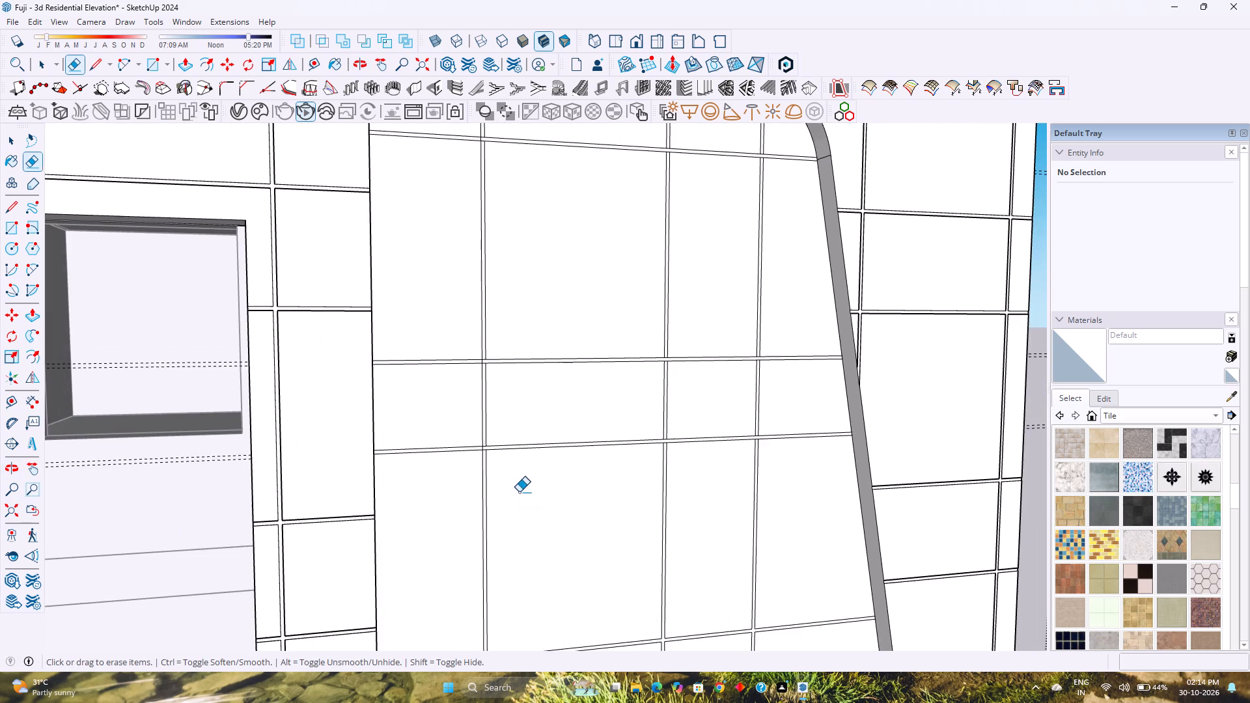
scroll(516, 490, "up", 2)
scroll(488, 446, "up", 15)
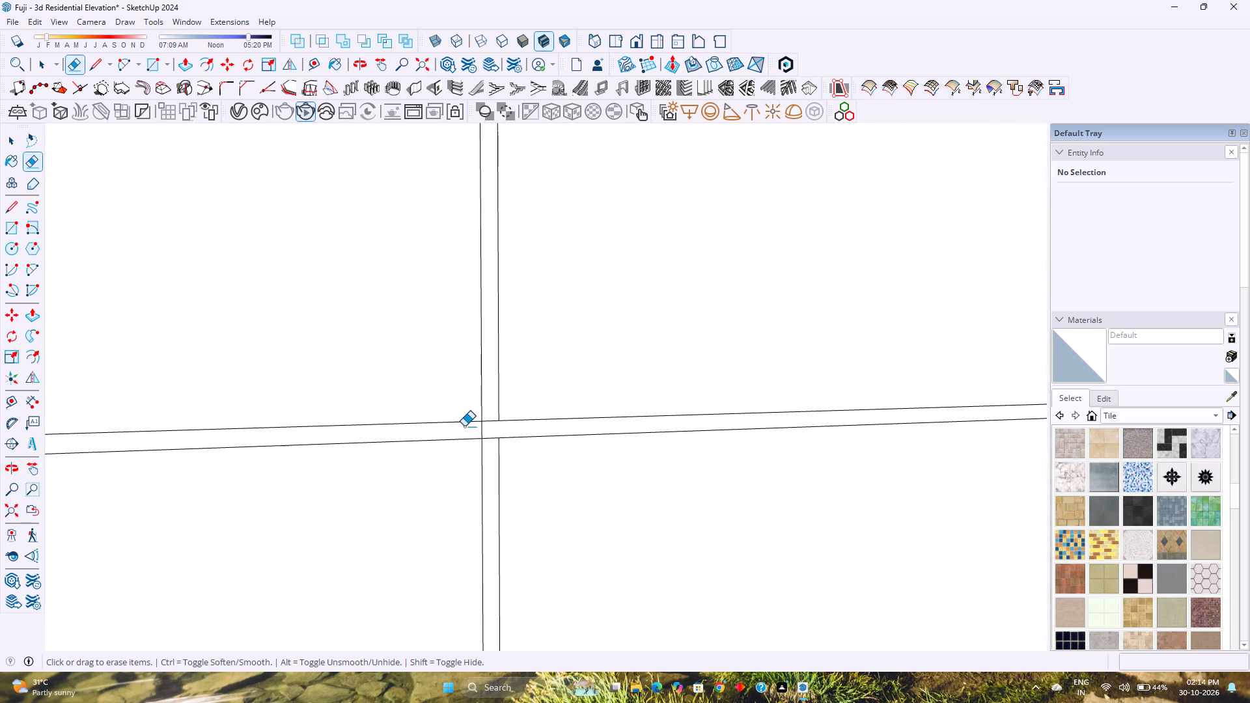
scroll(464, 426, "up", 5)
left_click_drag(482, 428, 520, 480)
Erase the edge segments inside the crossing of the first vertical groove and the fifth horizontal groove from the bottom.
scroll(520, 480, "down", 1)
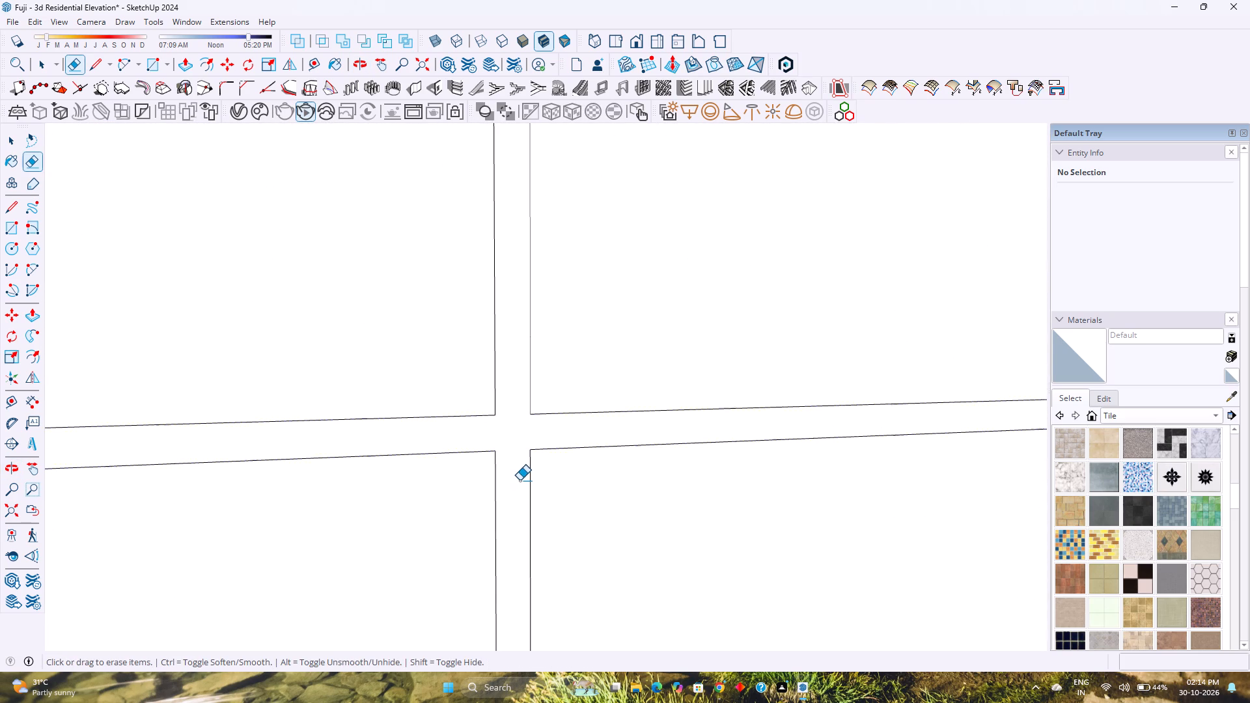
scroll(520, 480, "down", 16)
middle_click_drag(505, 402, 498, 529, "shift")
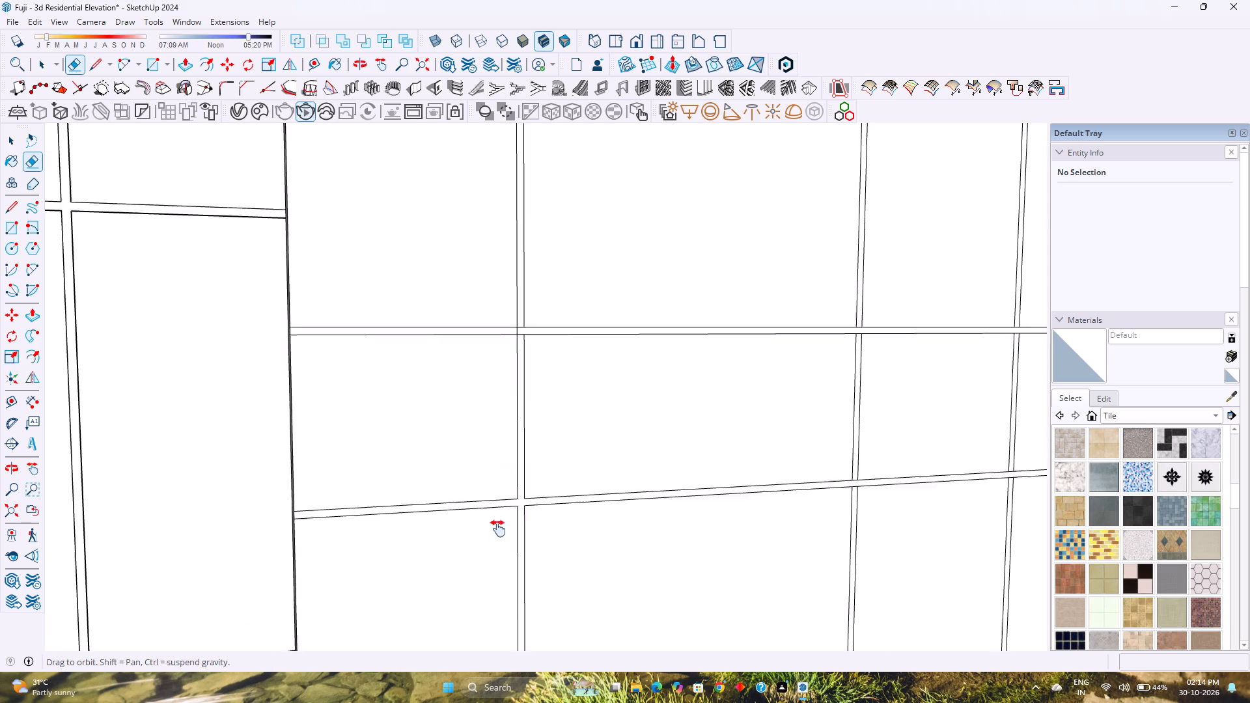
middle_click_drag(498, 529, 483, 594, "shift")
middle_click(483, 594, "shift")
scroll(492, 452, "up", 15)
left_click_drag(457, 469, 485, 521)
Erase the edge segments where the first vertical groove crosses the uppermost horizontal groove, just below the recessed face's curved top.
scroll(484, 513, "down", 16)
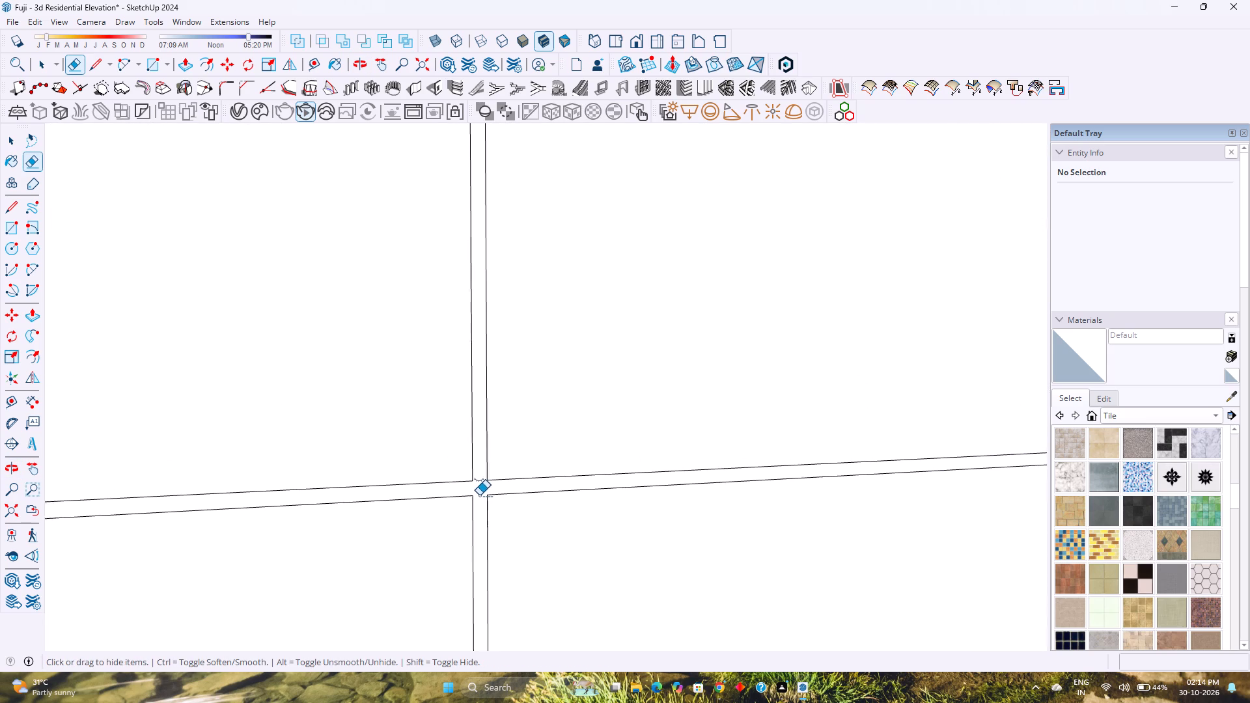
scroll(479, 495, "down", 6)
middle_click_drag(479, 516, 479, 627, "shift")
middle_click(479, 627, "shift")
scroll(506, 515, "down", 3)
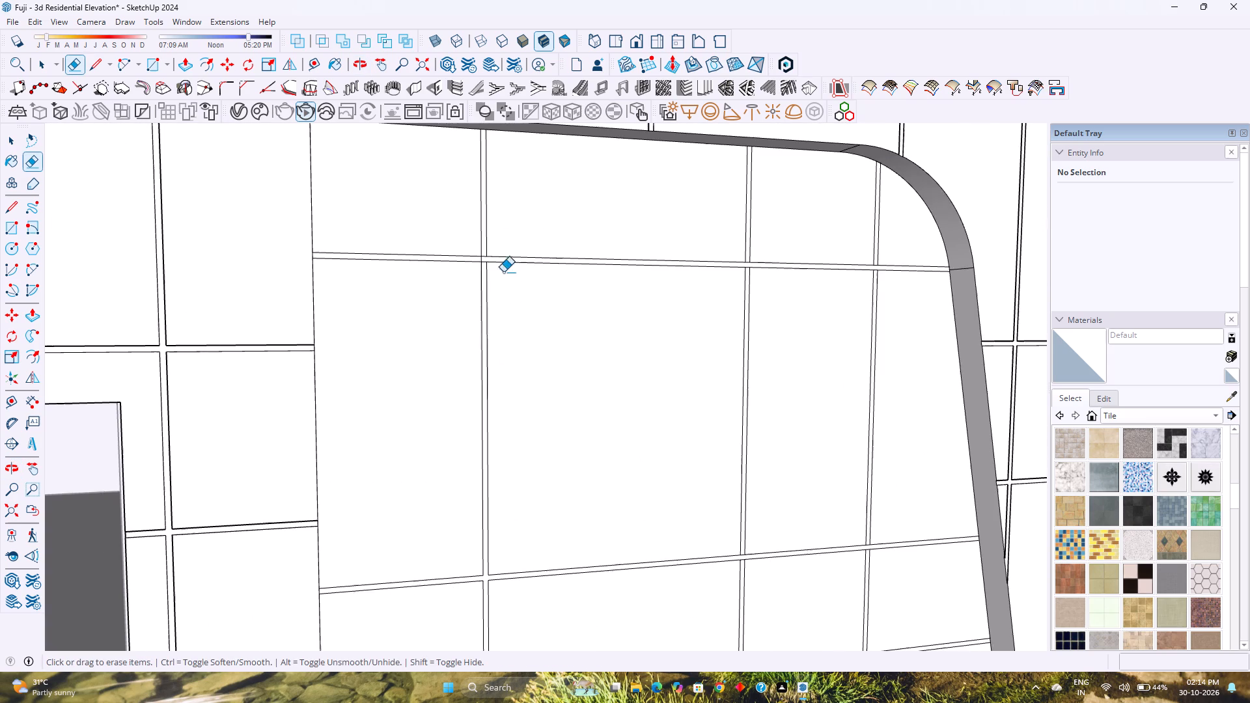
scroll(499, 247, "up", 20)
scroll(499, 247, "up", 2)
left_click_drag(479, 271, 502, 342)
scroll(502, 340, "down", 12)
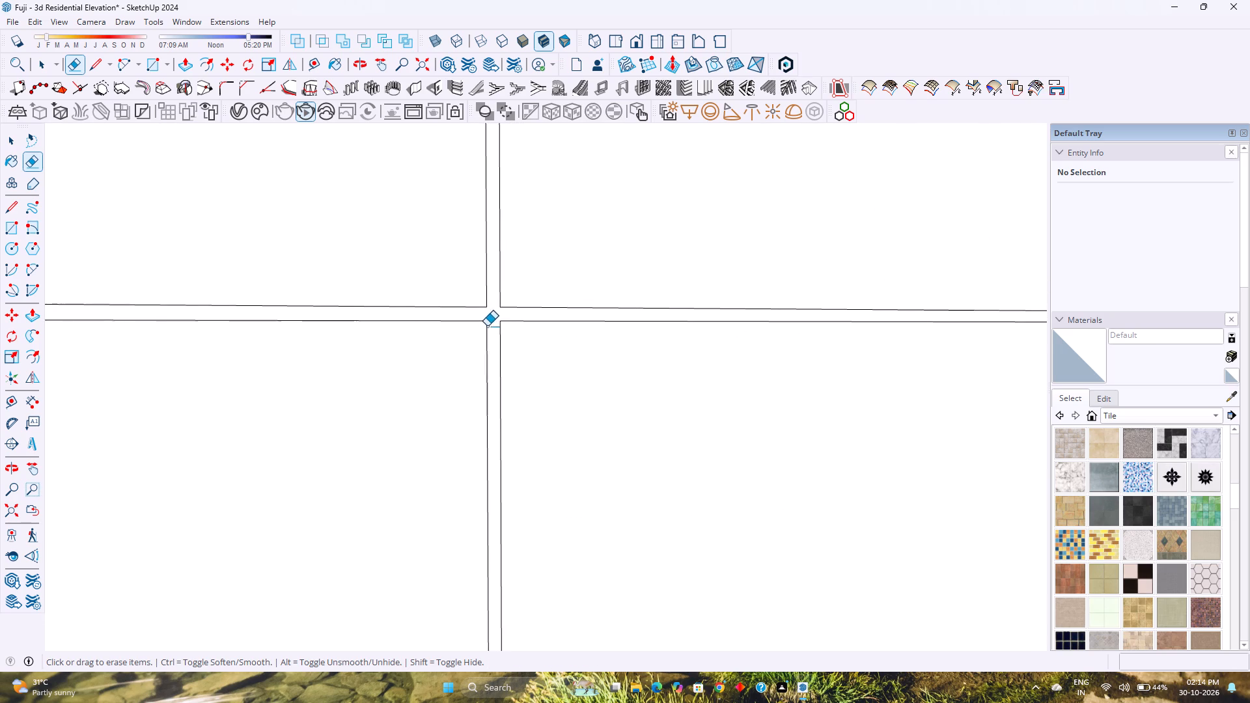
Erase the edge segments where the second and third vertical grooves cross the uppermost horizontal groove on the curved-top face.
middle_click_drag(680, 326, 411, 385, "shift")
middle_click_drag(411, 385, 398, 385, "shift")
scroll(374, 376, "down", 6)
scroll(683, 383, "up", 10)
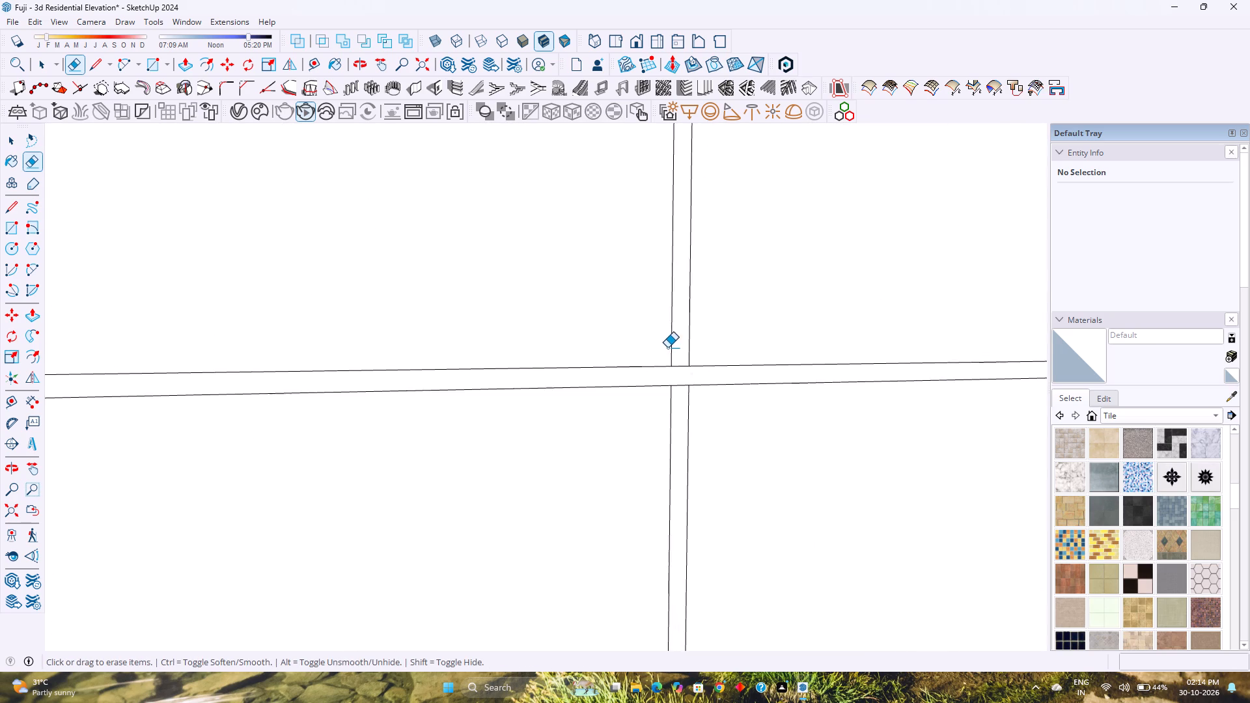
scroll(667, 348, "up", 4)
left_click_drag(685, 365, 687, 402)
scroll(683, 398, "down", 6)
middle_click_drag(753, 400, 355, 400, "shift")
middle_click(350, 400, "shift")
scroll(695, 387, "up", 8)
left_click_drag(675, 351, 672, 404)
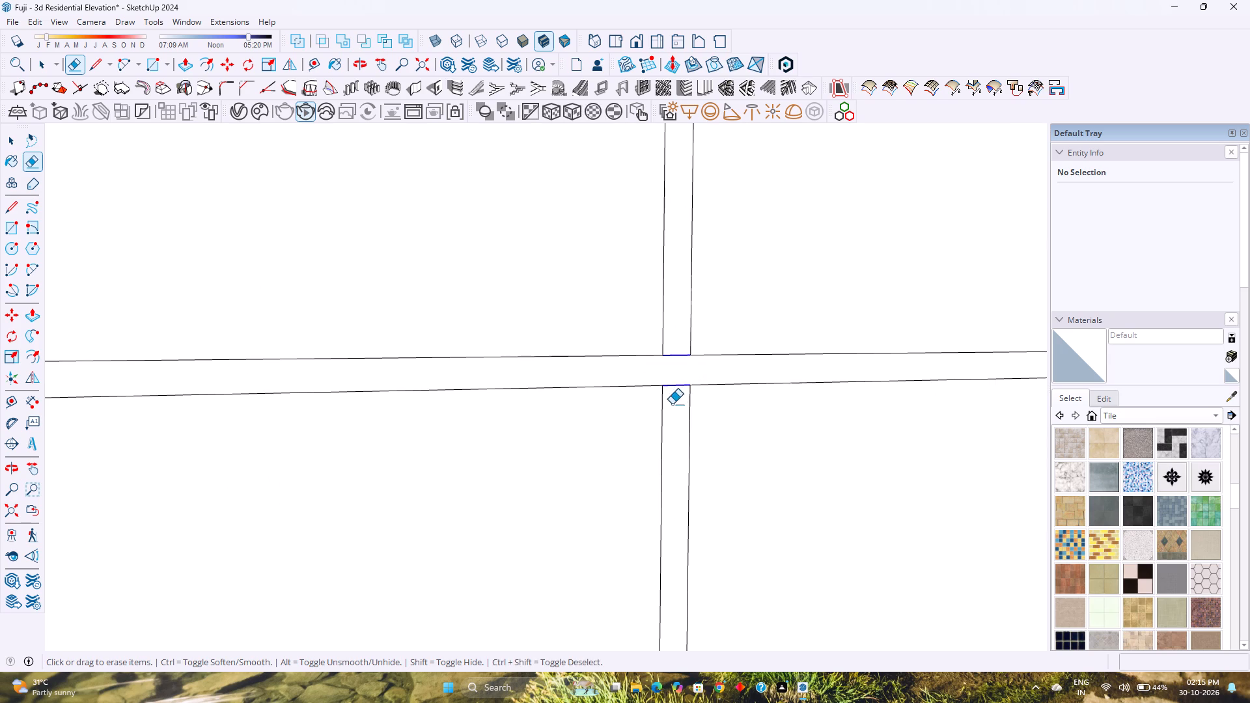
Erase the edge segments where the second and third vertical grooves cross the fifth horizontal groove from the bottom.
scroll(672, 400, "down", 5)
scroll(646, 385, "down", 20)
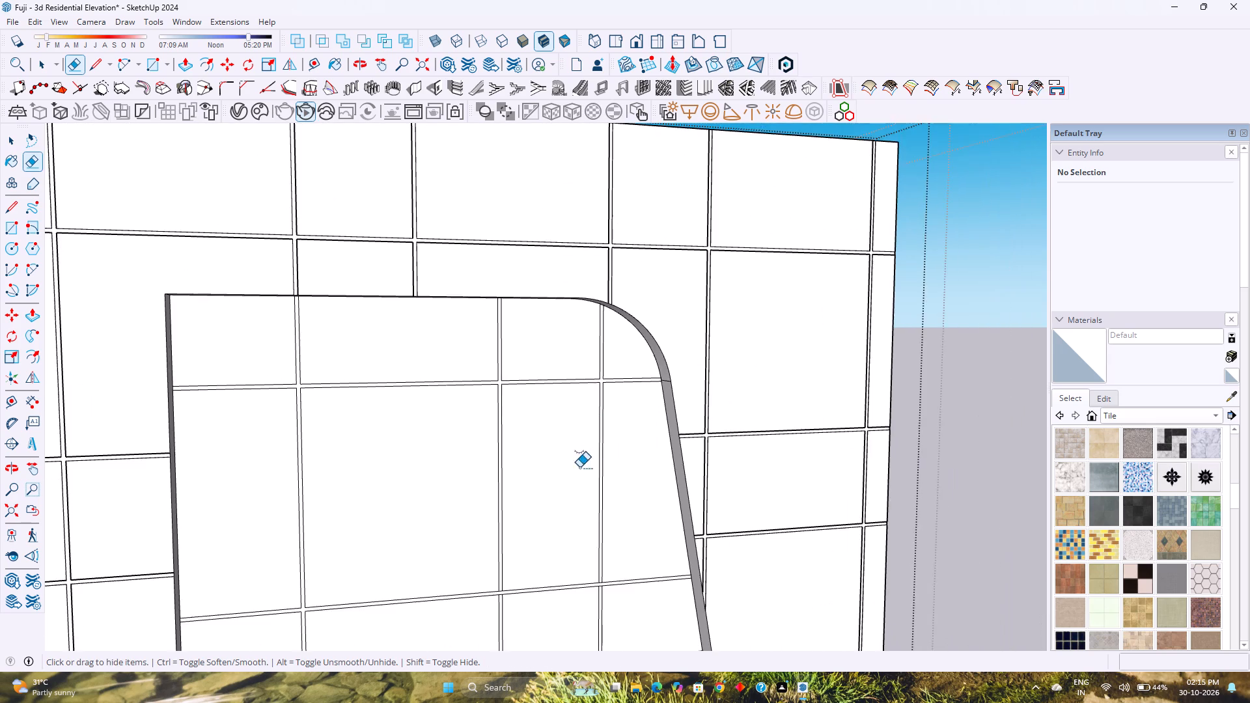
middle_click_drag(578, 467, 546, 382, "shift")
middle_click(545, 381, "shift")
scroll(495, 525, "up", 18)
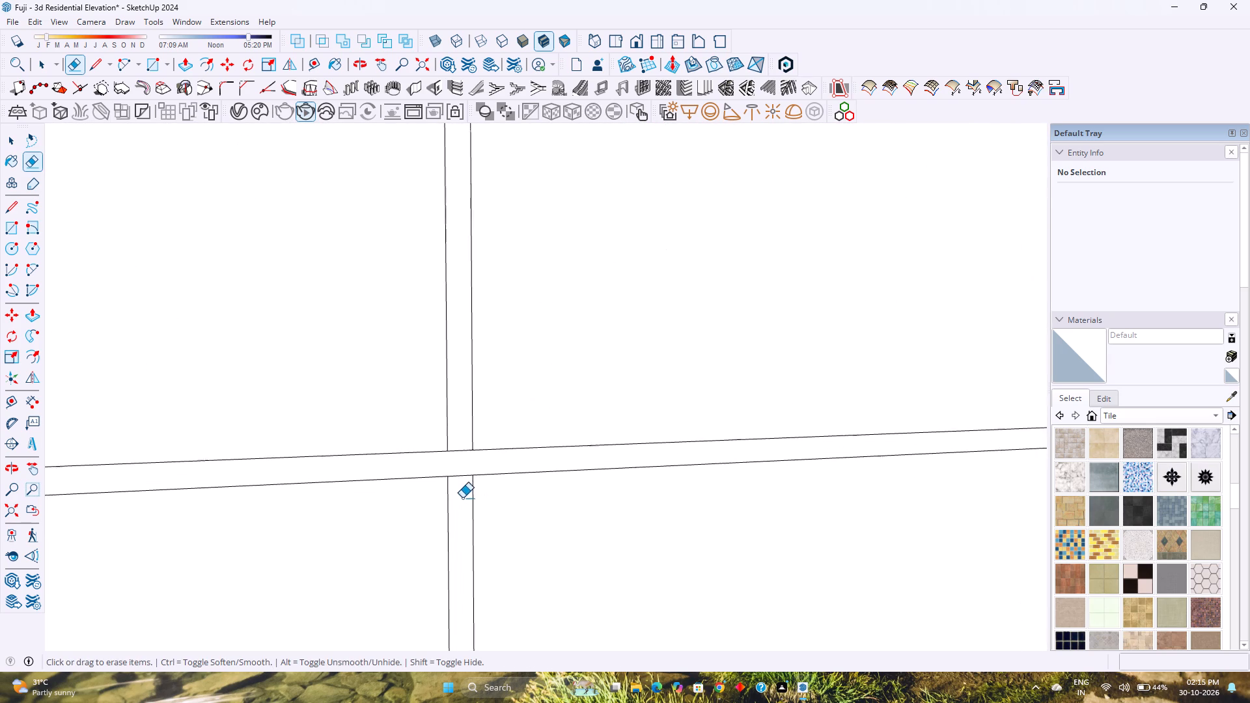
scroll(462, 498, "up", 4)
left_click_drag(463, 434, 461, 504)
scroll(460, 490, "down", 10)
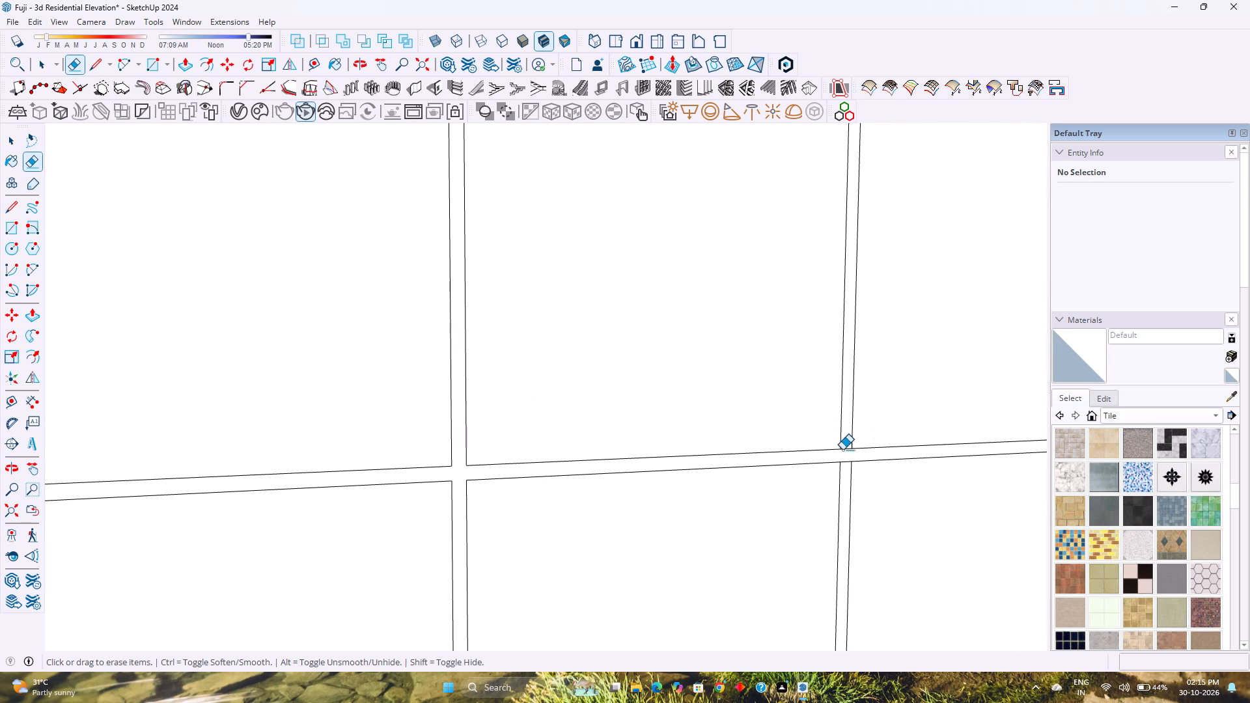
scroll(900, 439, "down", 1)
scroll(872, 451, "up", 20)
scroll(872, 451, "up", 1)
left_click_drag(848, 407, 863, 527)
scroll(850, 512, "down", 20)
scroll(850, 512, "down", 2)
key("space")
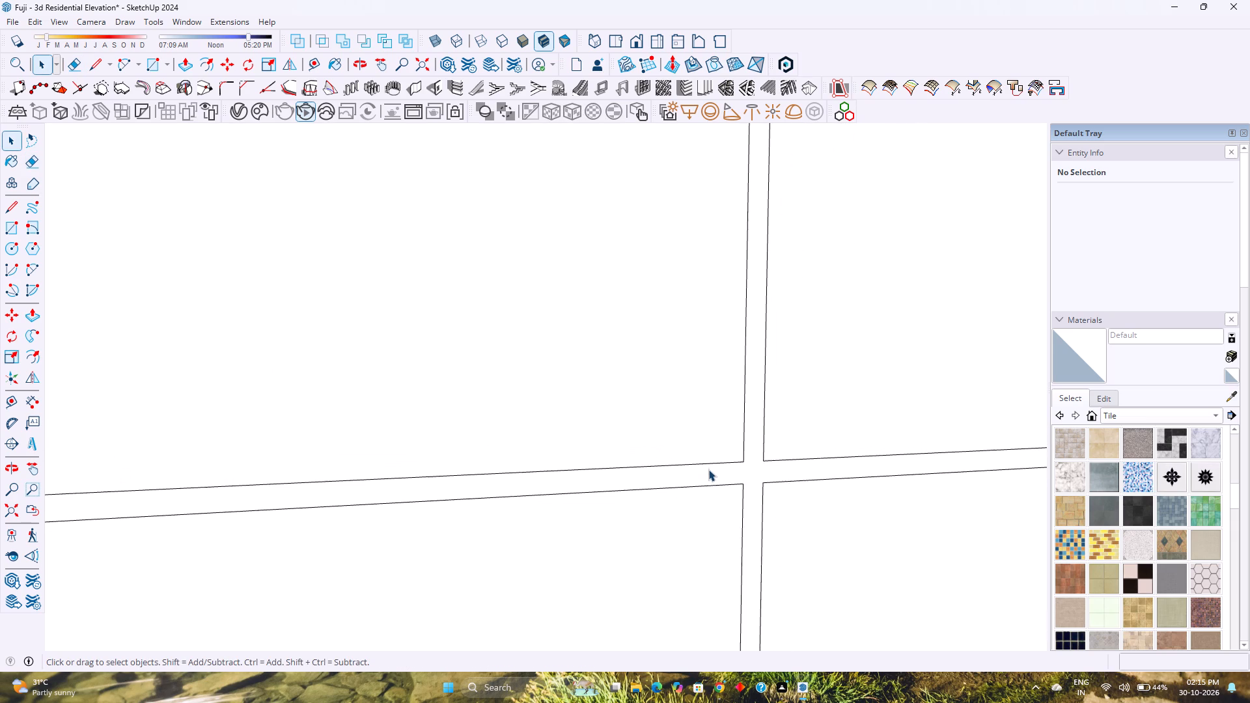
Erase the edge segments where the second and third vertical grooves cross the fourth horizontal groove from the bottom.
scroll(708, 469, "down", 19)
scroll(753, 562, "up", 5)
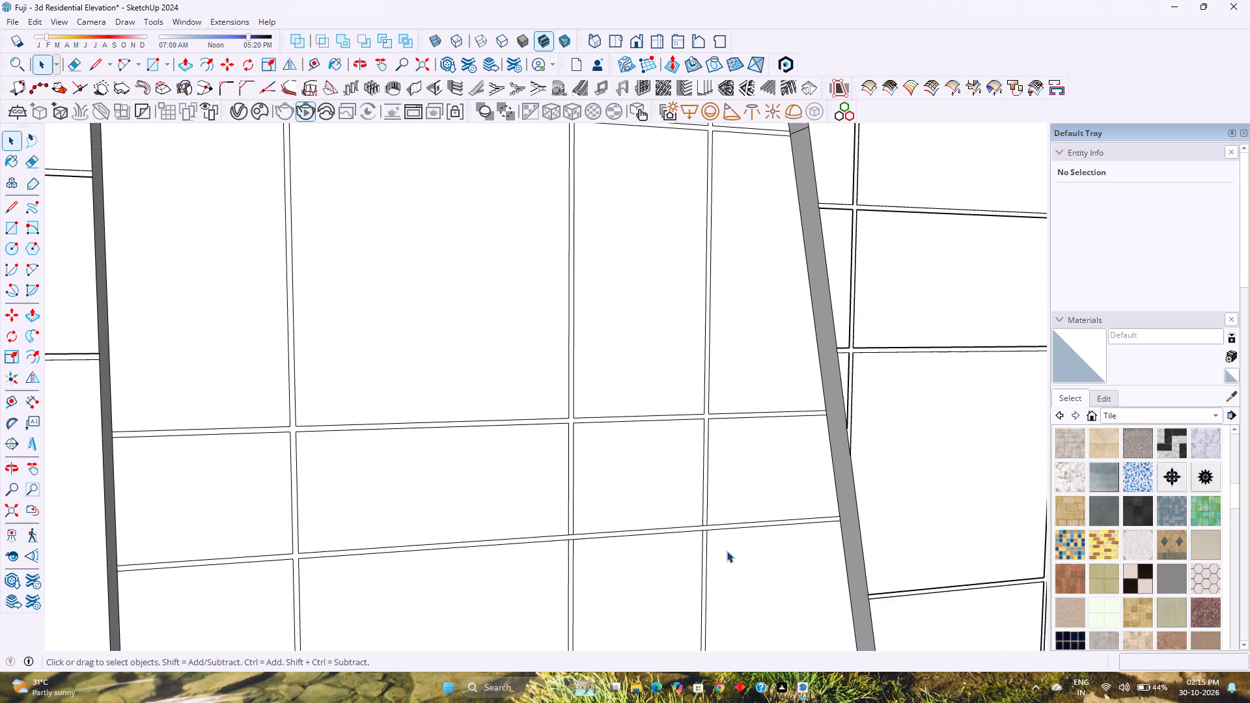
scroll(727, 551, "up", 2)
key("space")
key("e")
scroll(497, 524, "up", 2)
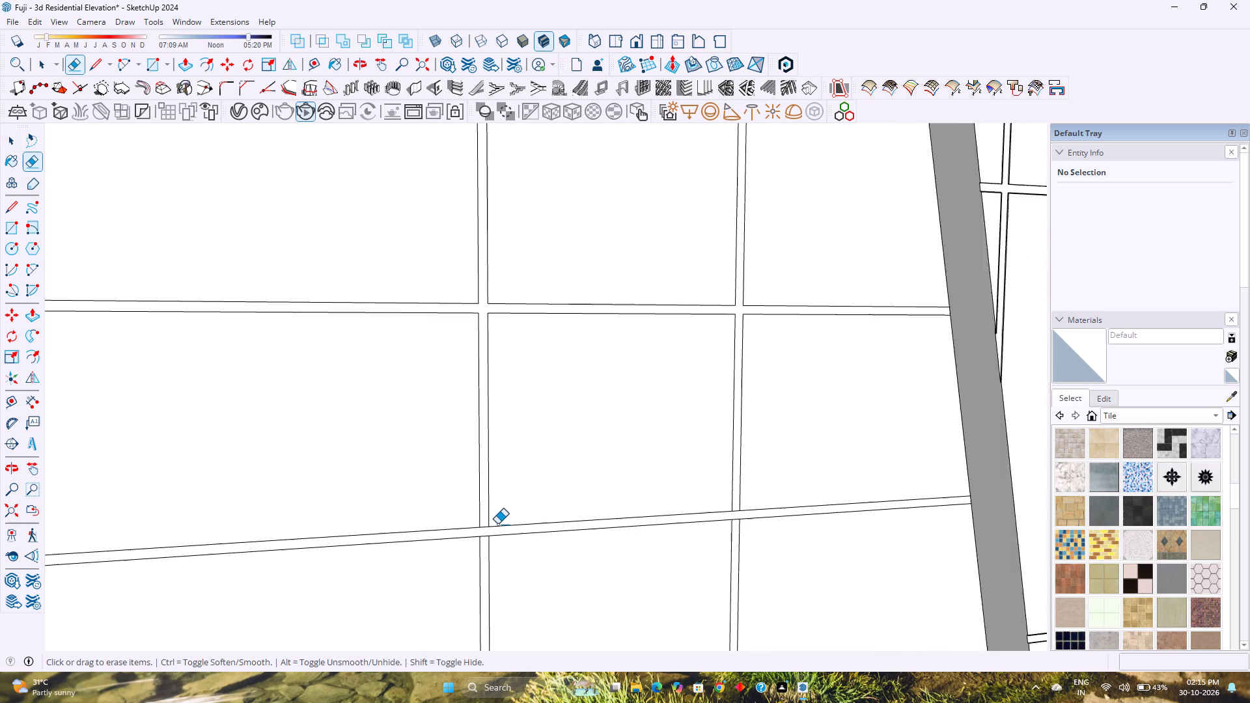
scroll(497, 524, "up", 11)
left_click_drag(468, 517, 473, 558)
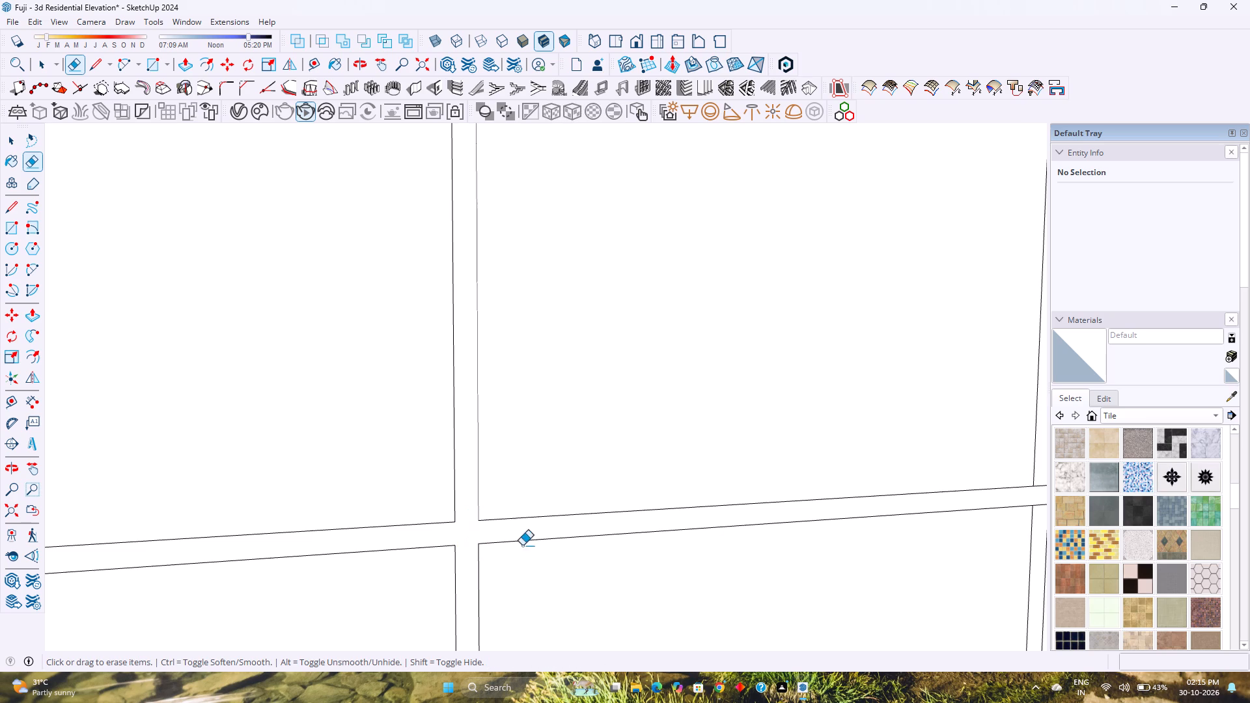
scroll(766, 528, "down", 5)
scroll(984, 503, "up", 14)
left_click_drag(948, 484, 945, 564)
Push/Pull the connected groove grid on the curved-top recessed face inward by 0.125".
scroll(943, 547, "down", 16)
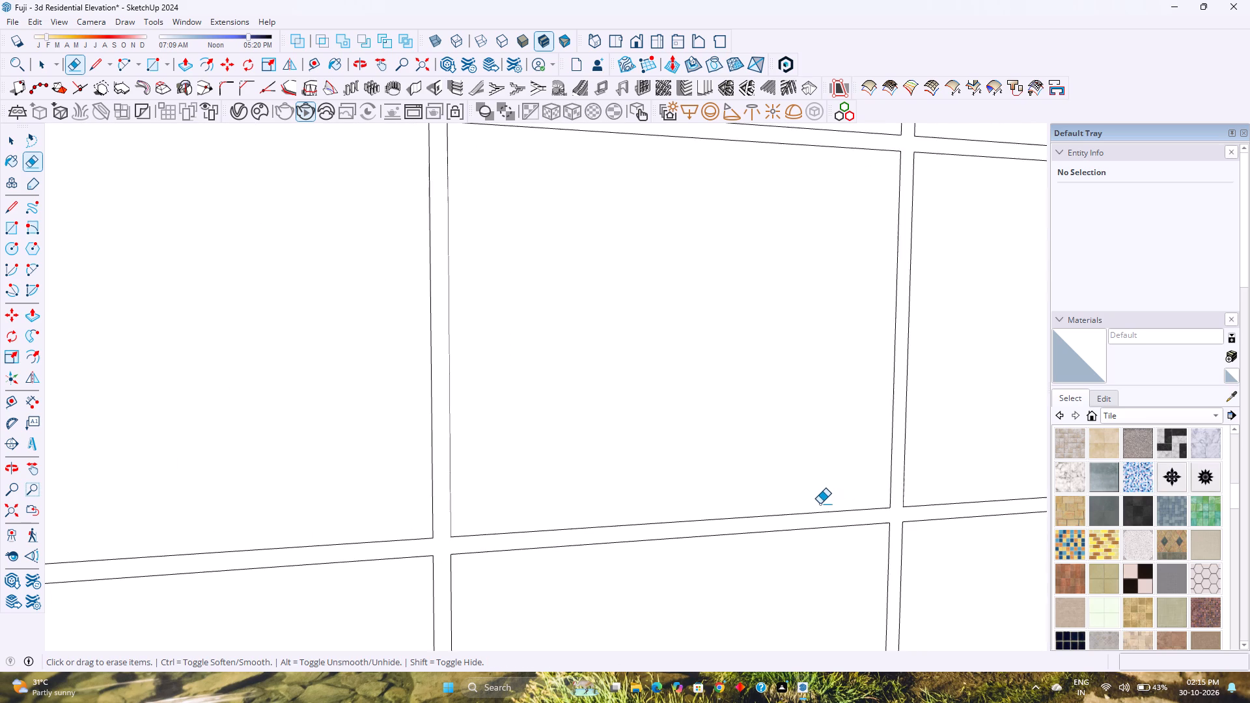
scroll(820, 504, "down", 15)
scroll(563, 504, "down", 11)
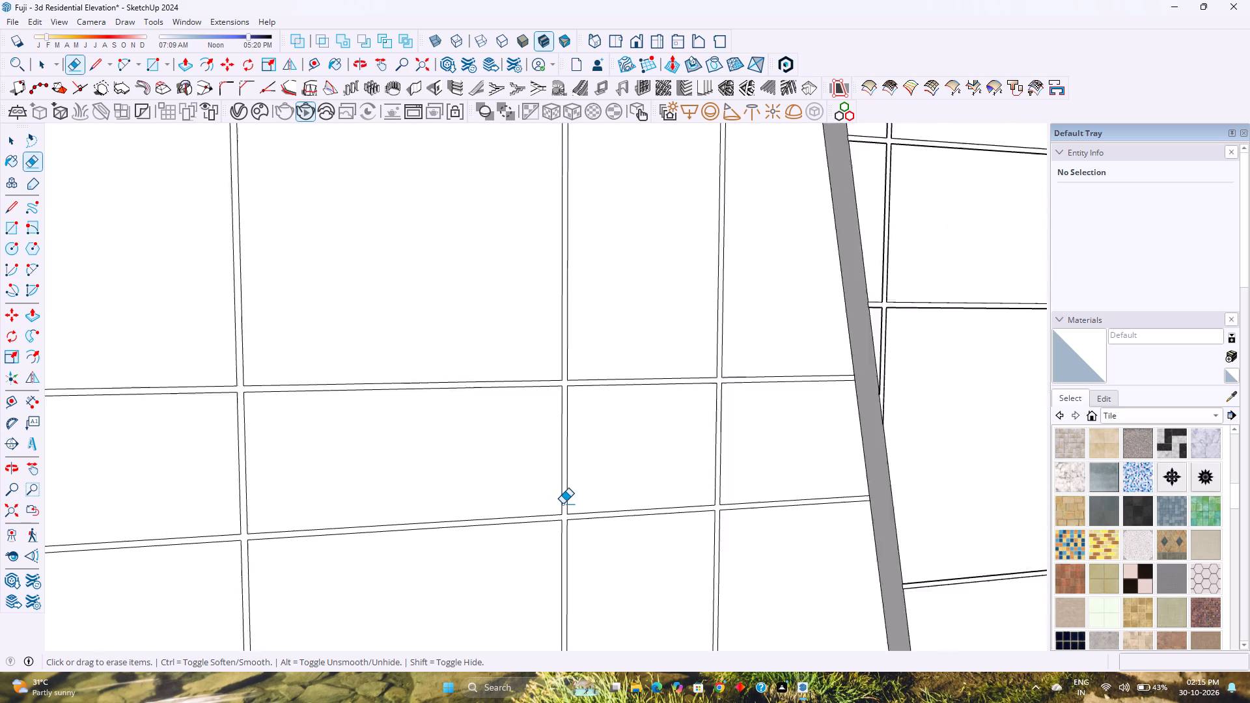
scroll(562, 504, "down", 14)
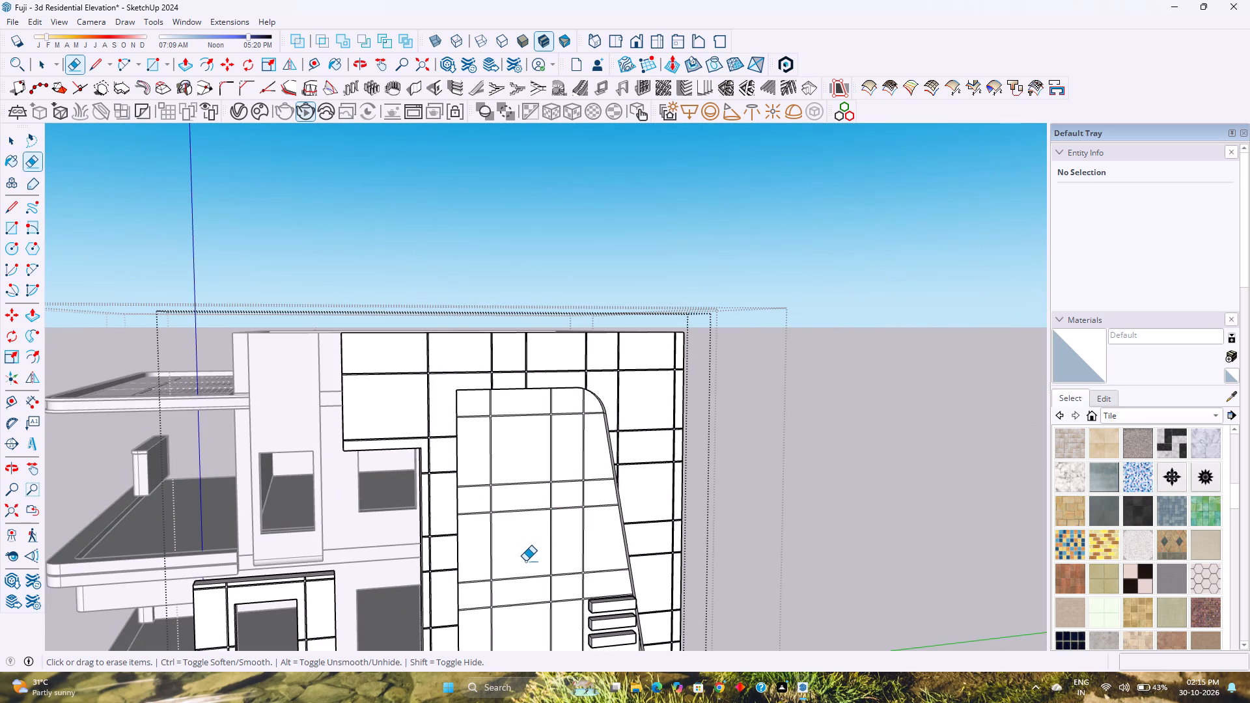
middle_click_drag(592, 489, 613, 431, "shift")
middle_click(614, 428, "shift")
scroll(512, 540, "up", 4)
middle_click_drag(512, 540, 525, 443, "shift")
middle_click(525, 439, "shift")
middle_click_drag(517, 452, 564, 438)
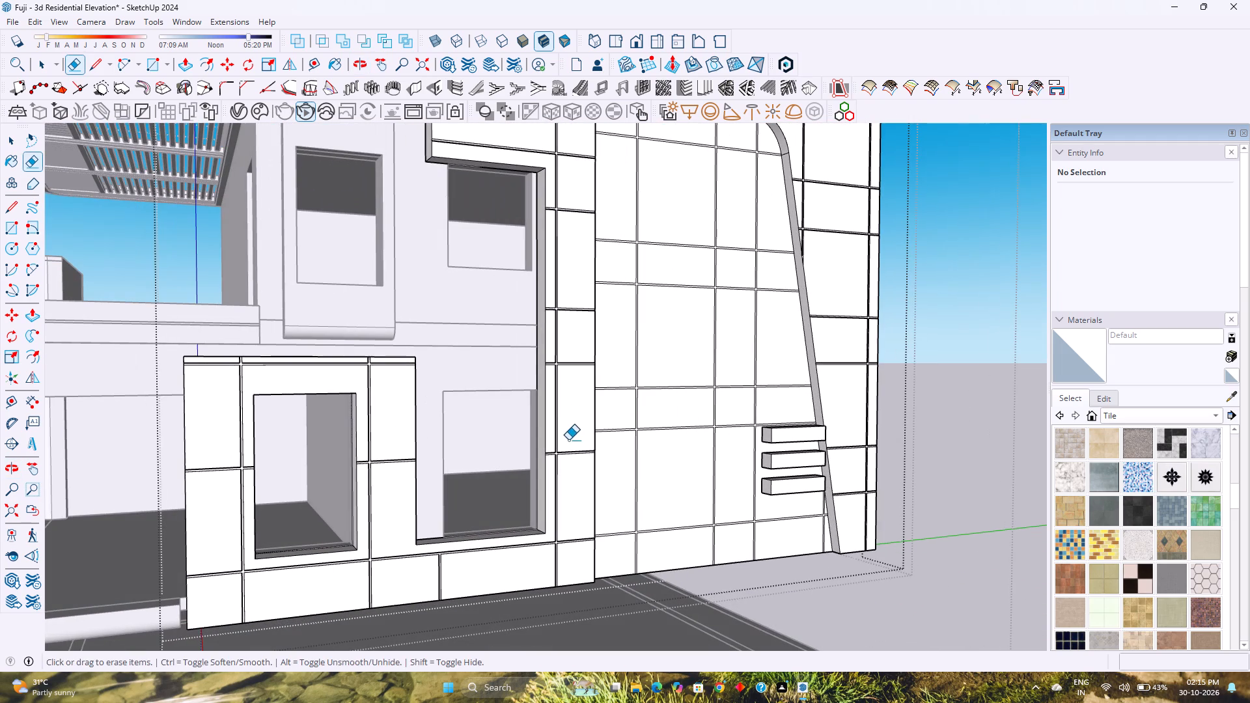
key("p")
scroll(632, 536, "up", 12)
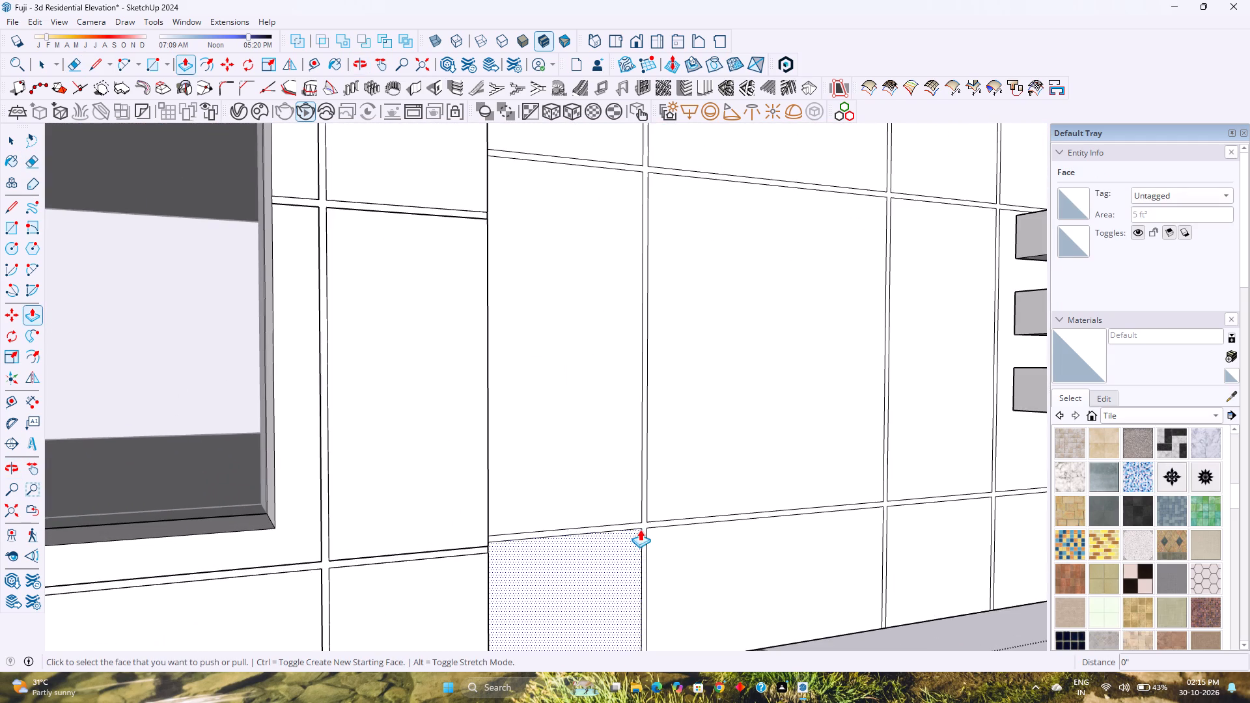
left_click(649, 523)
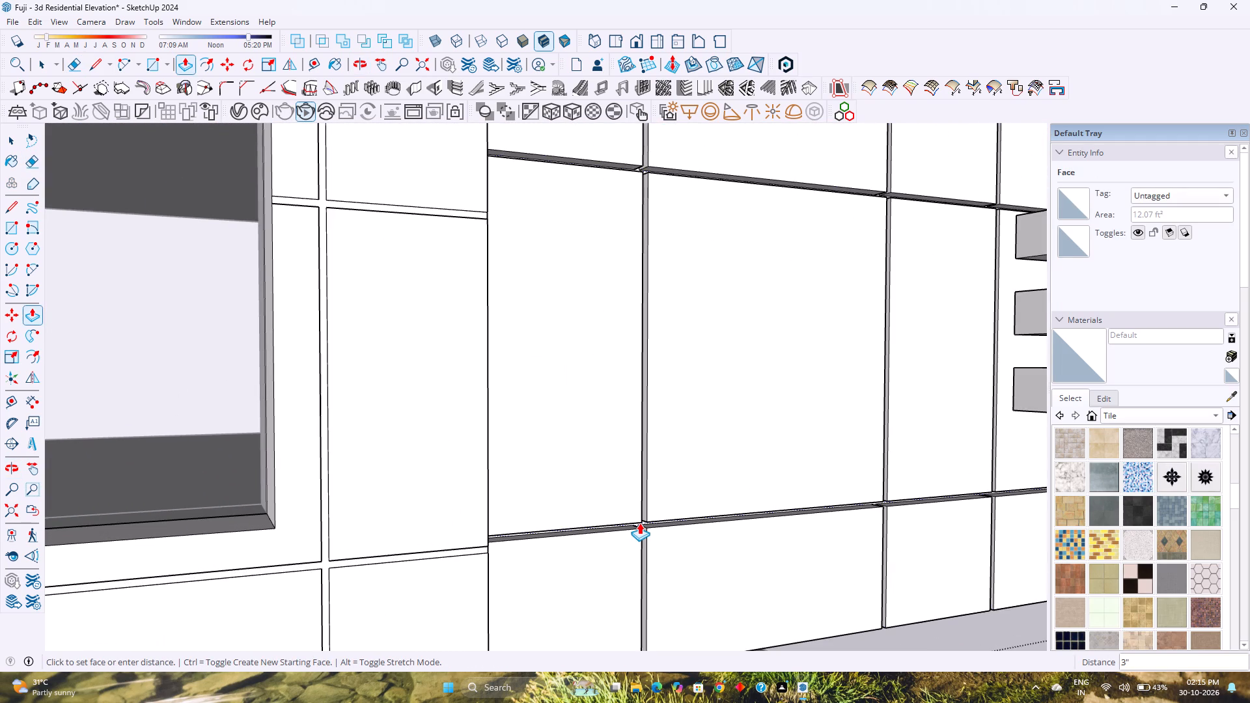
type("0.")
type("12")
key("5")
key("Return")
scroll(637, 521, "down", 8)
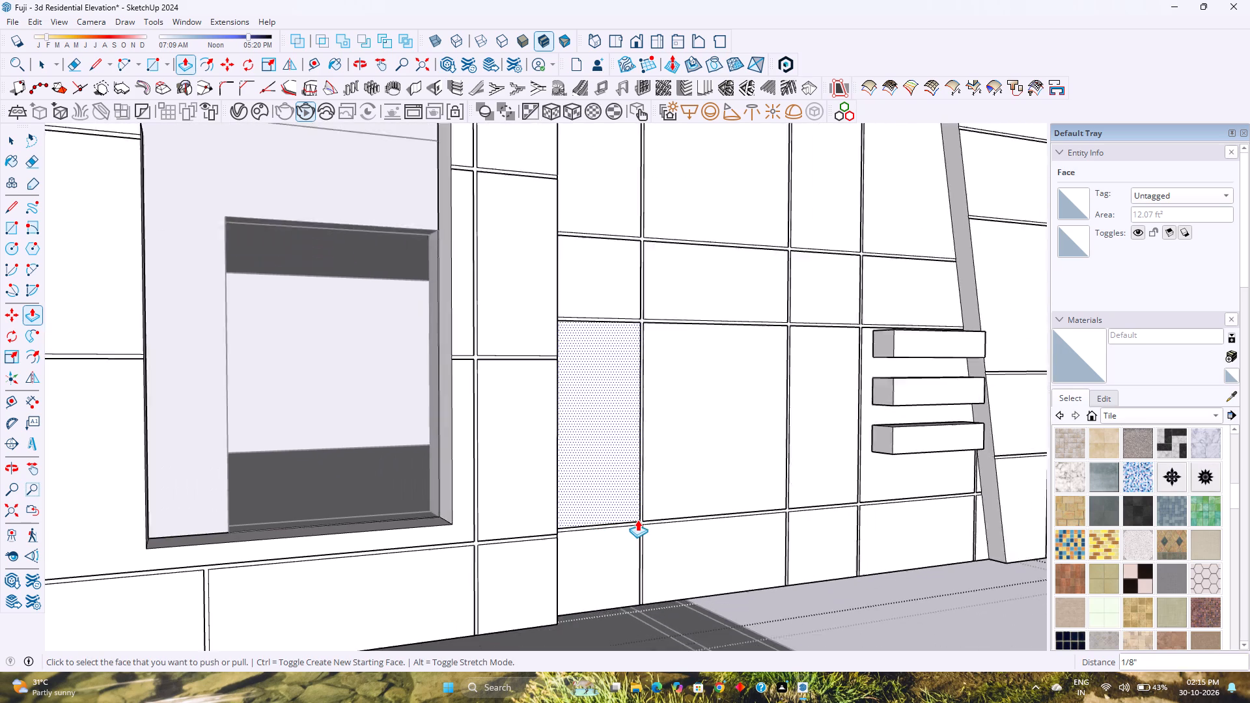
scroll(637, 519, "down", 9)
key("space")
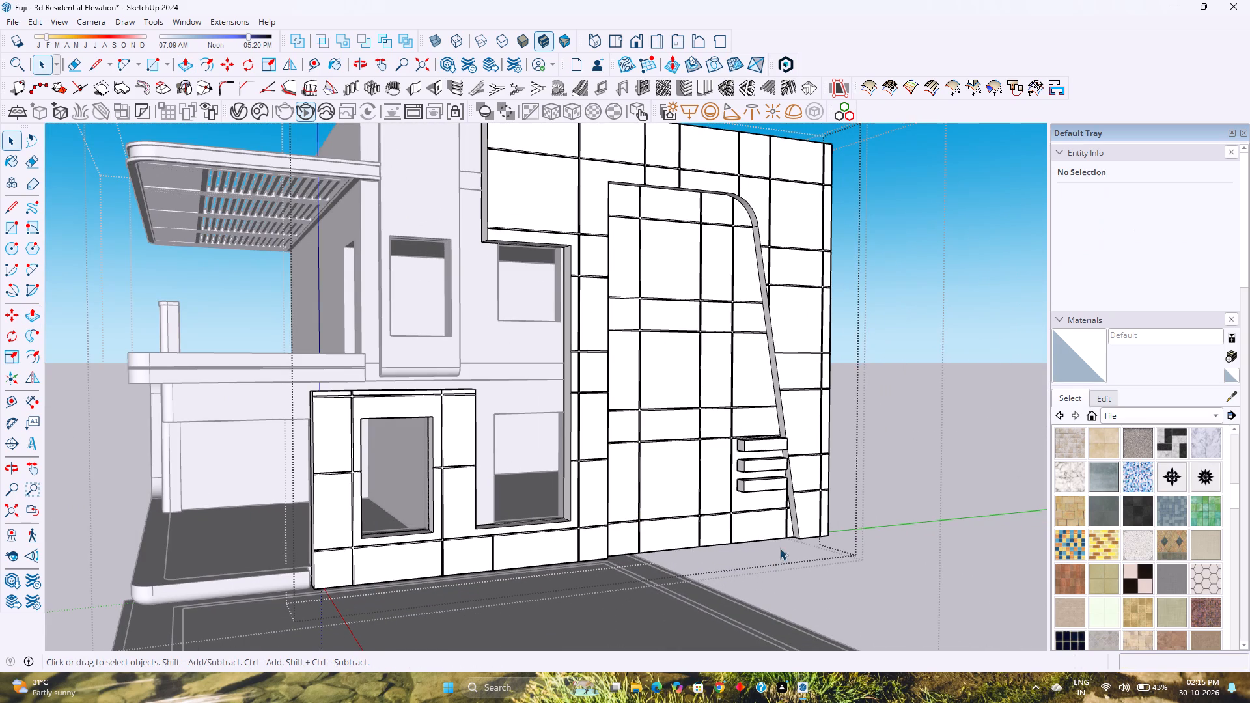
Save the model.
middle_click_drag(668, 513, 811, 509)
middle_click(811, 509)
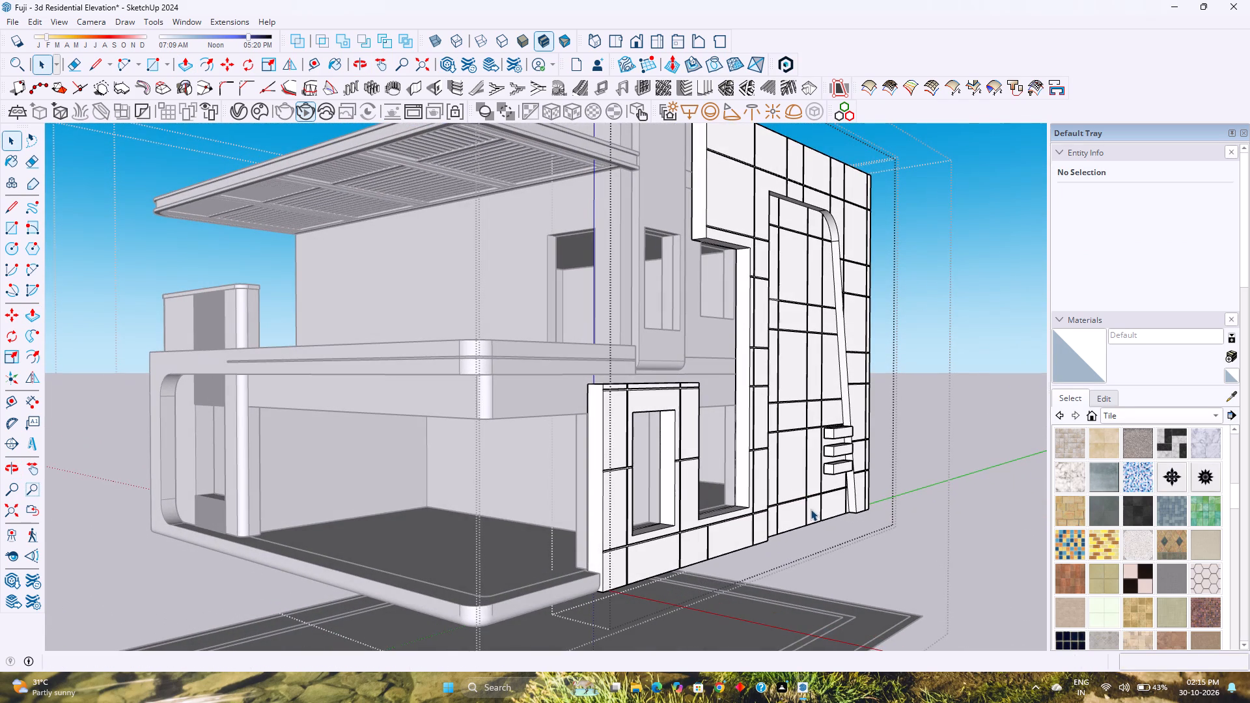
key("ctrl+s")
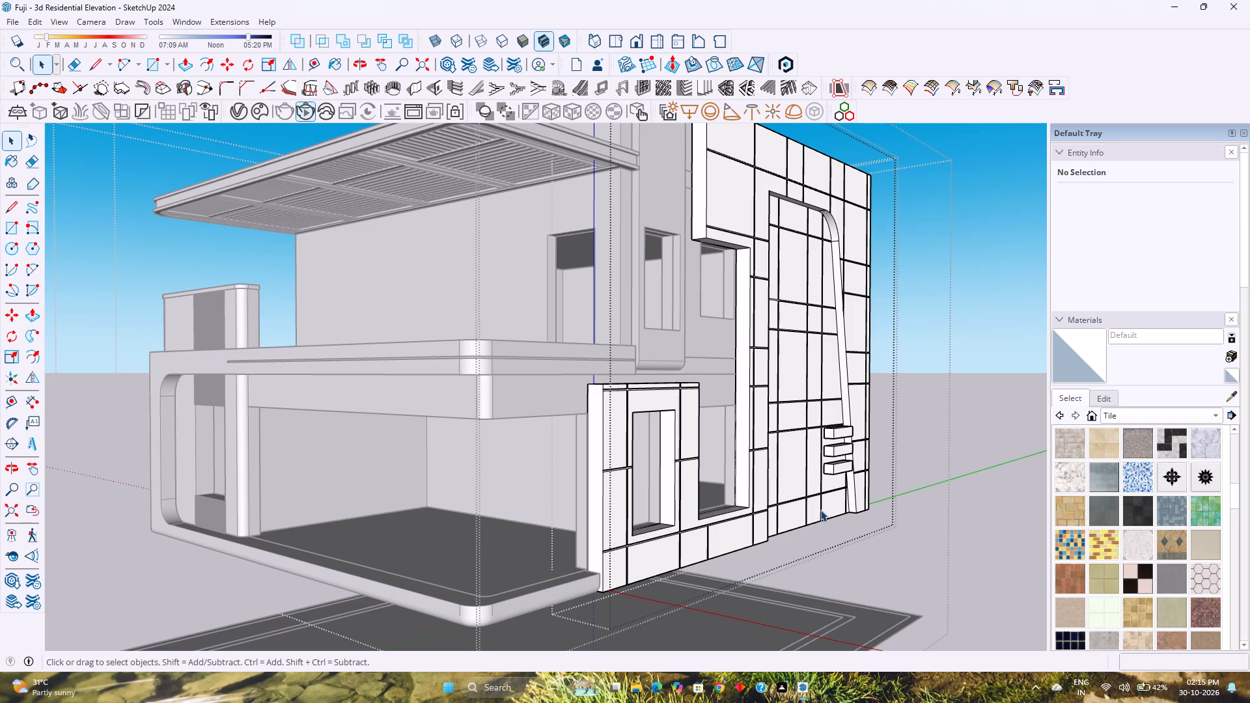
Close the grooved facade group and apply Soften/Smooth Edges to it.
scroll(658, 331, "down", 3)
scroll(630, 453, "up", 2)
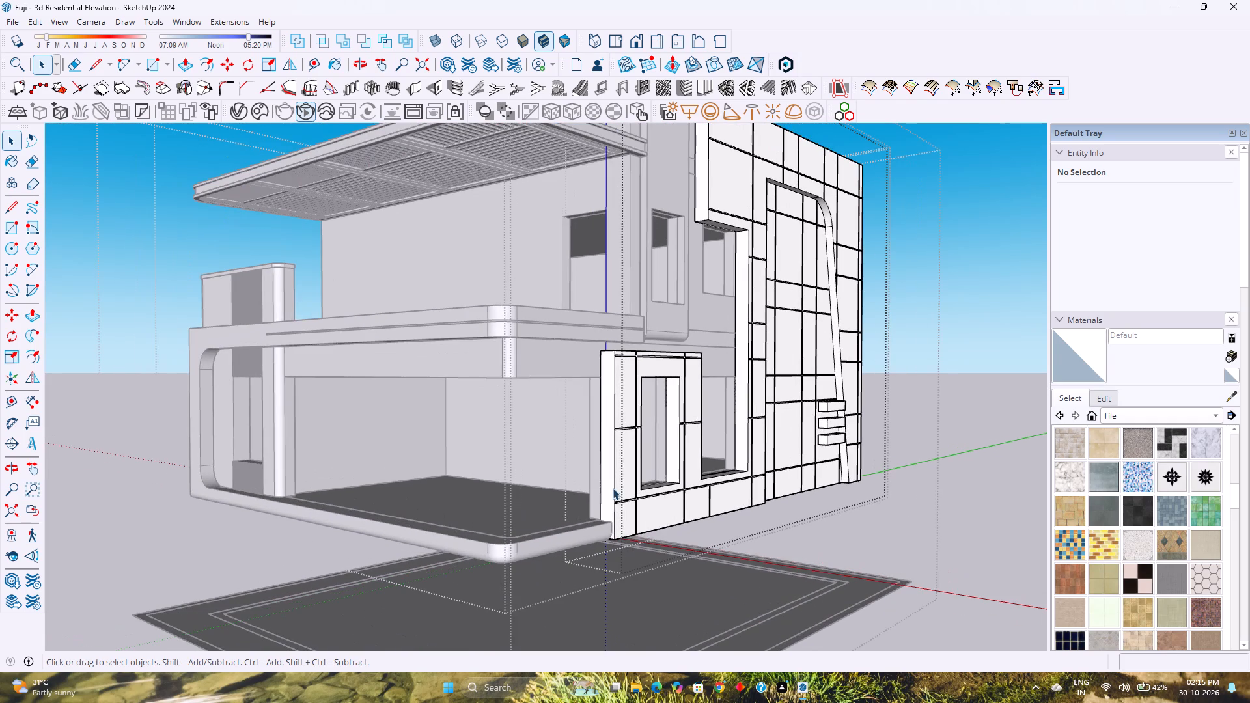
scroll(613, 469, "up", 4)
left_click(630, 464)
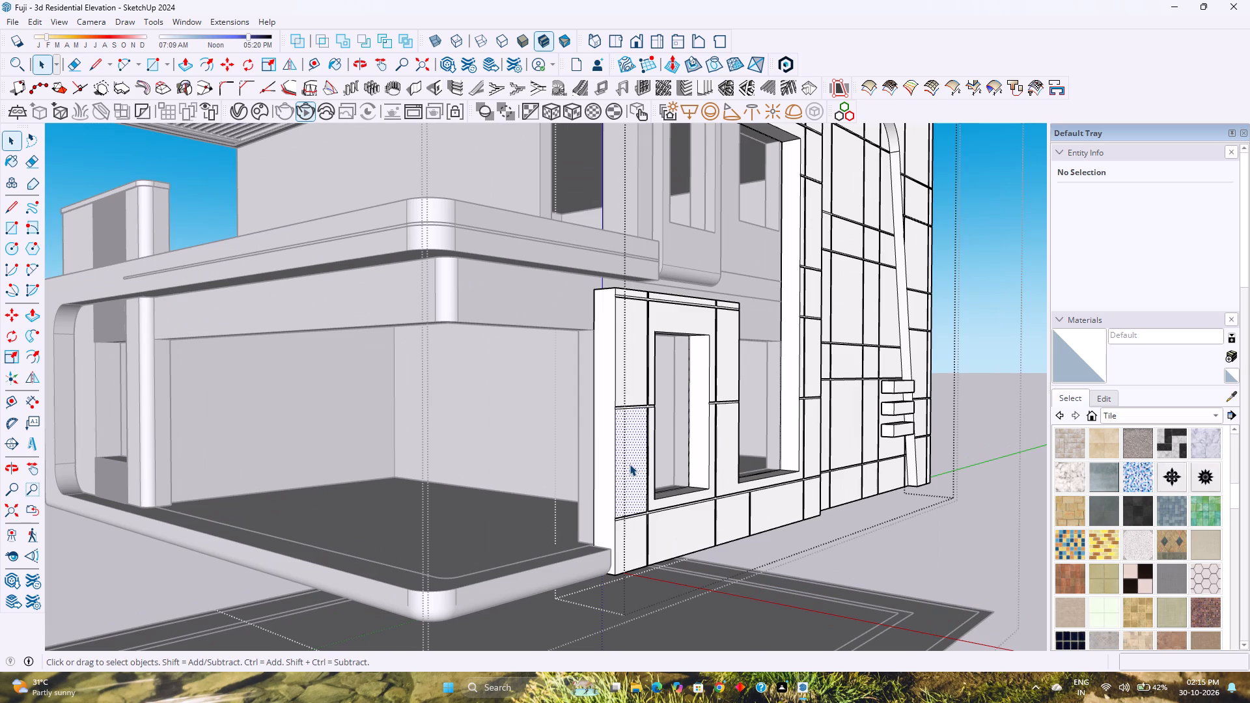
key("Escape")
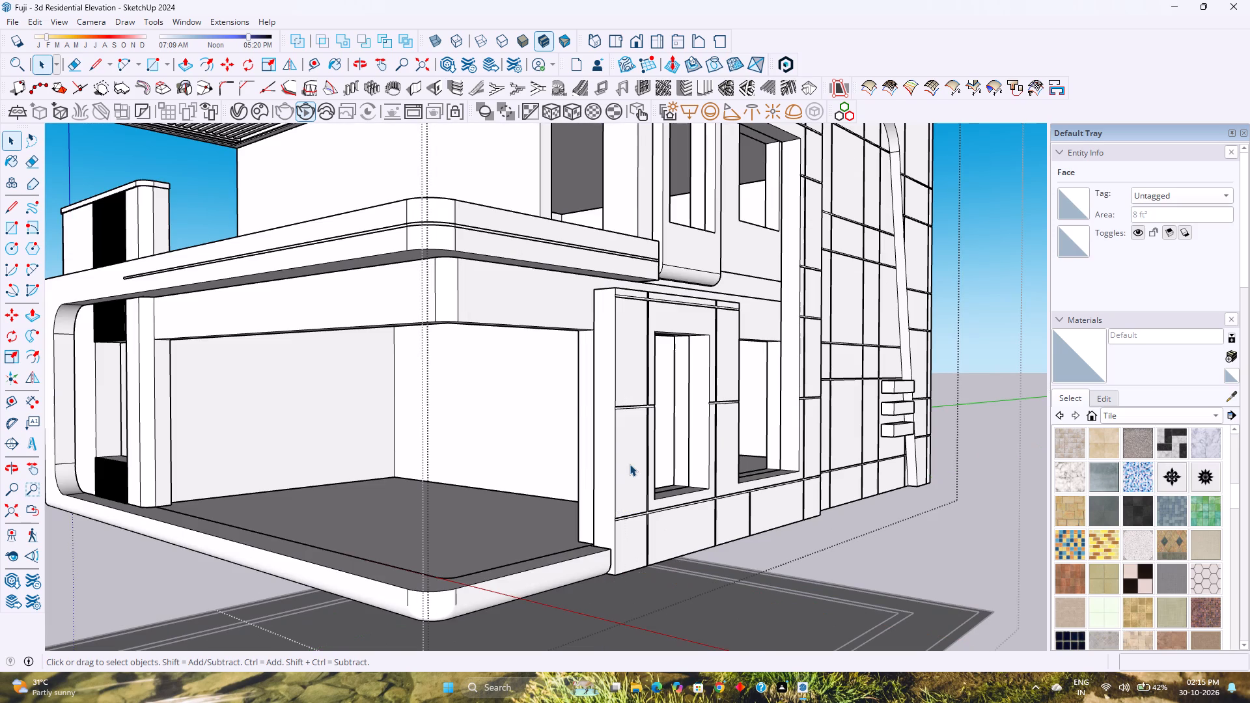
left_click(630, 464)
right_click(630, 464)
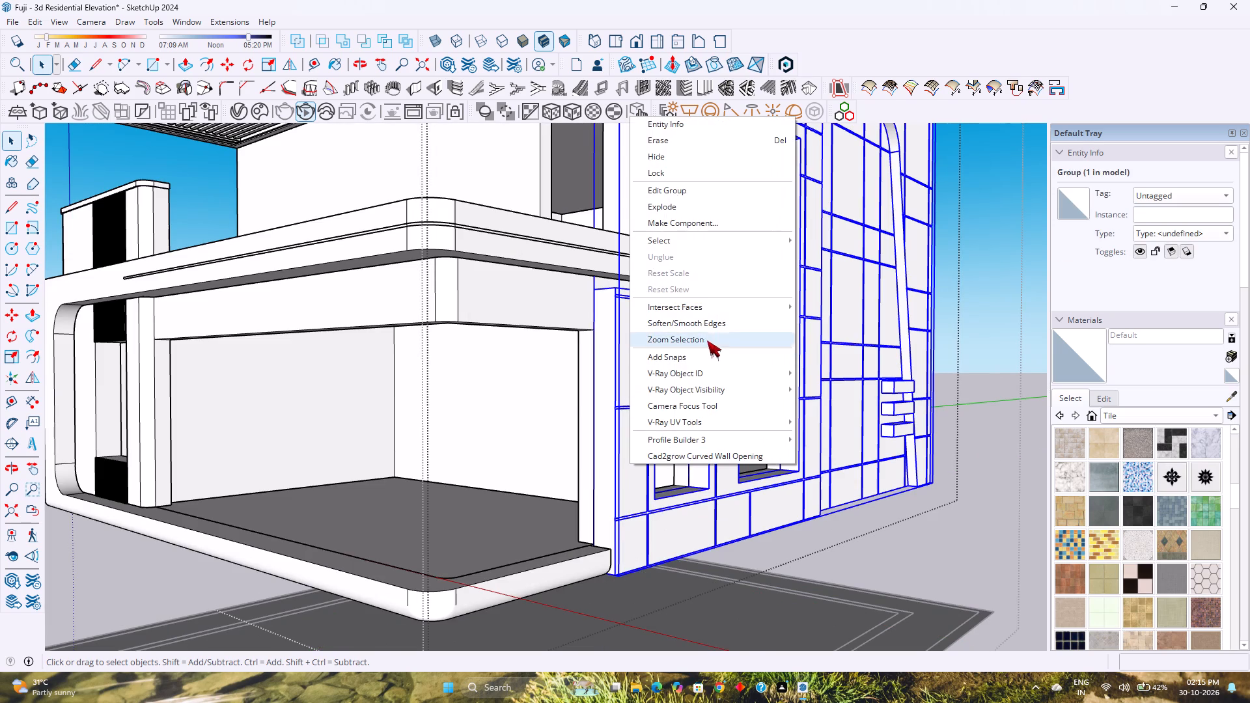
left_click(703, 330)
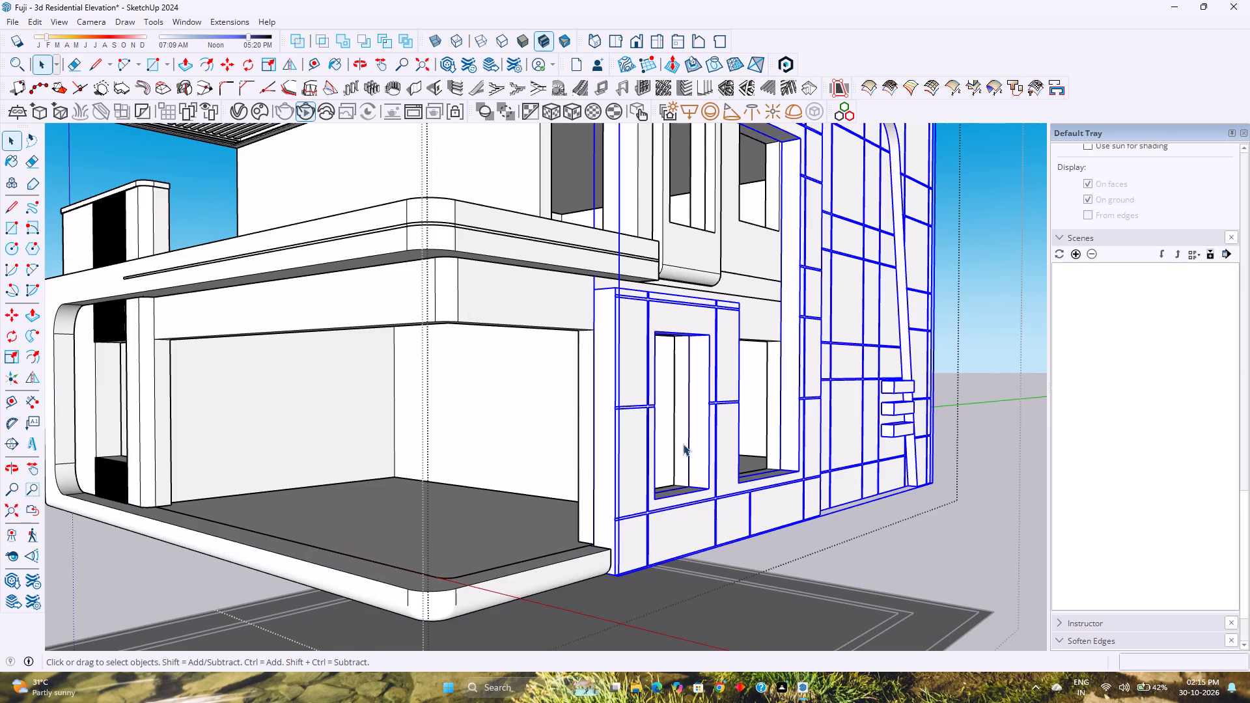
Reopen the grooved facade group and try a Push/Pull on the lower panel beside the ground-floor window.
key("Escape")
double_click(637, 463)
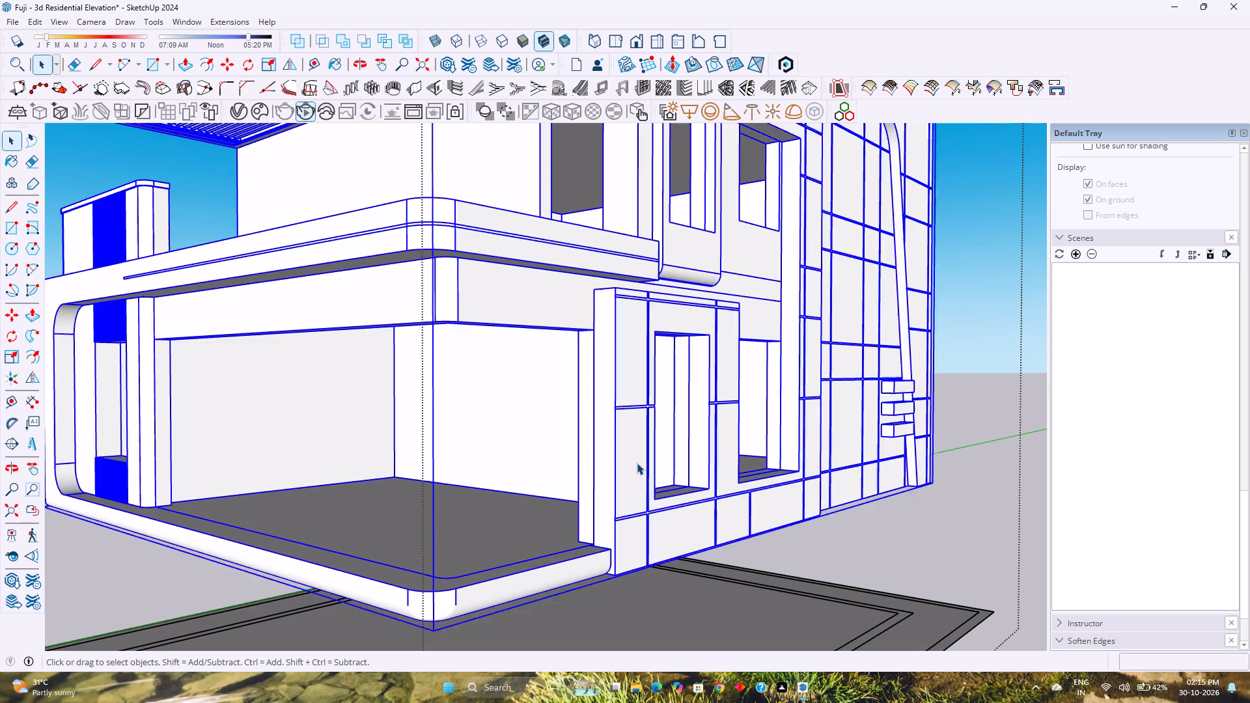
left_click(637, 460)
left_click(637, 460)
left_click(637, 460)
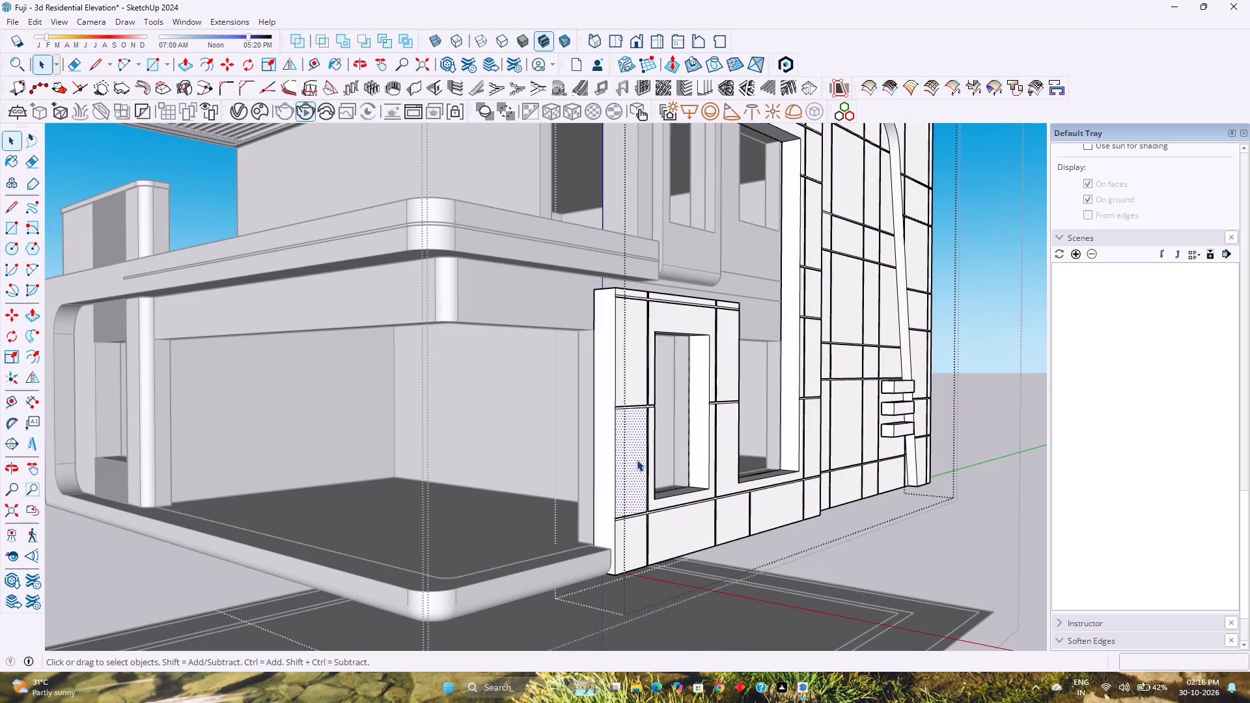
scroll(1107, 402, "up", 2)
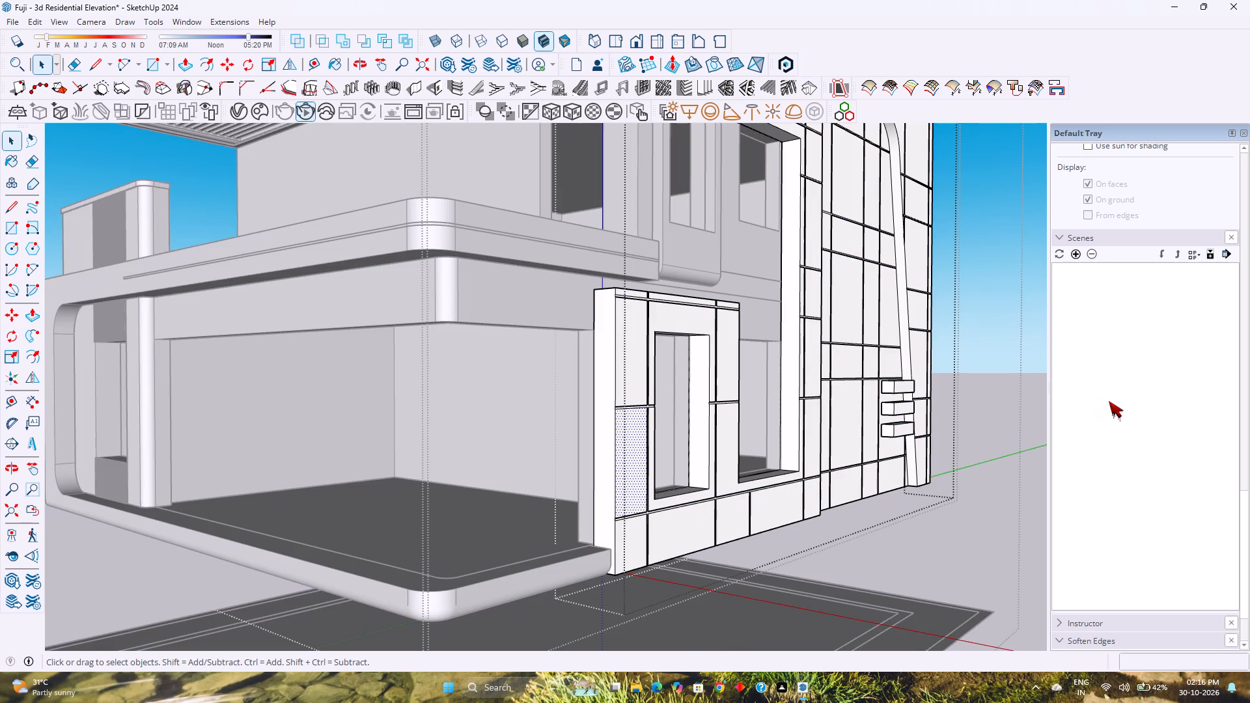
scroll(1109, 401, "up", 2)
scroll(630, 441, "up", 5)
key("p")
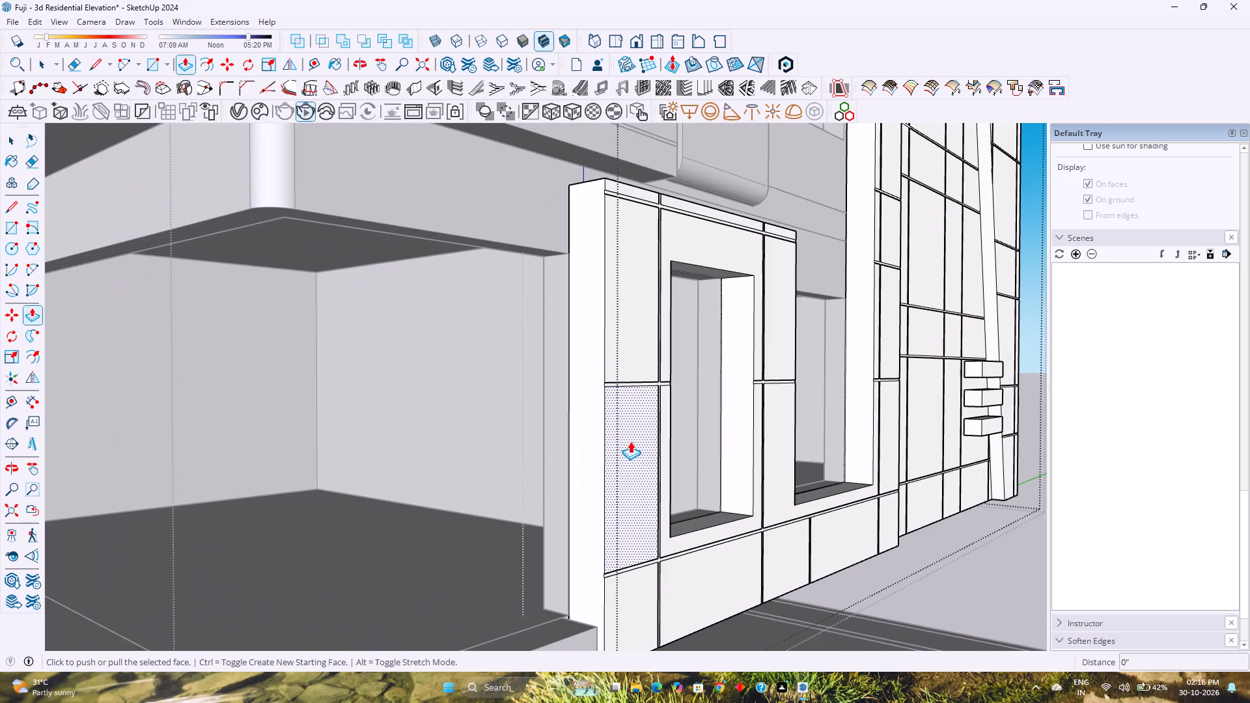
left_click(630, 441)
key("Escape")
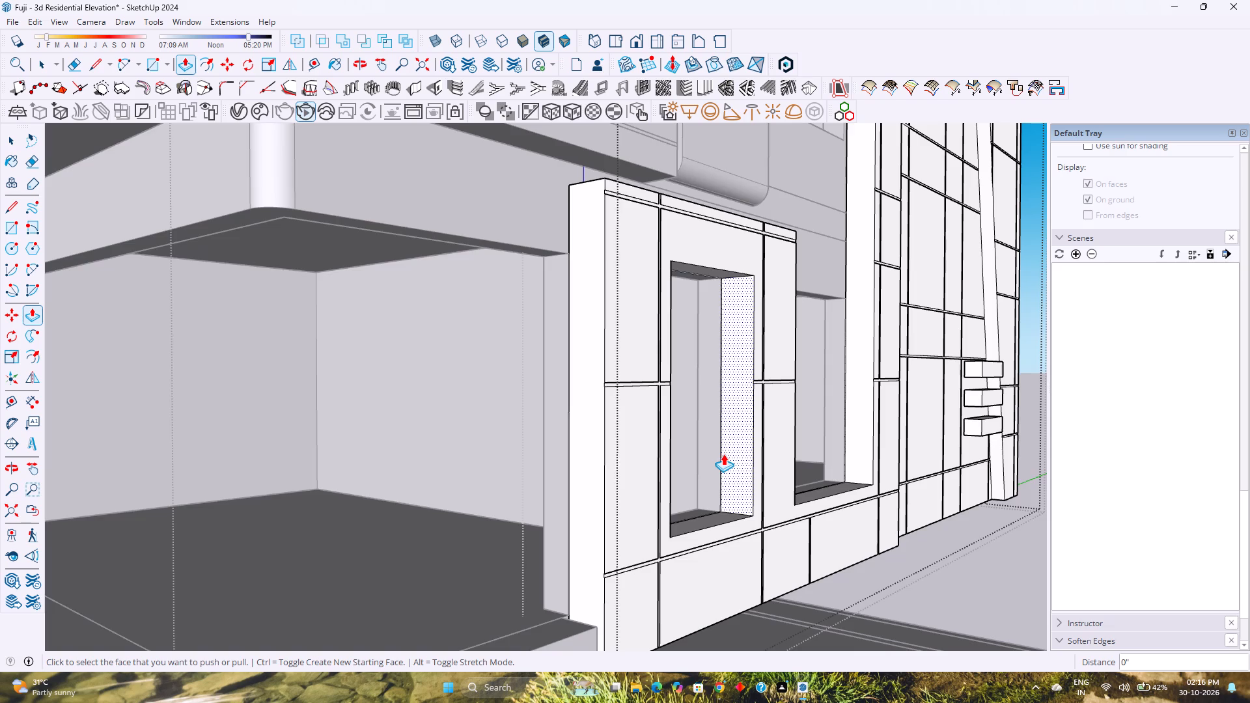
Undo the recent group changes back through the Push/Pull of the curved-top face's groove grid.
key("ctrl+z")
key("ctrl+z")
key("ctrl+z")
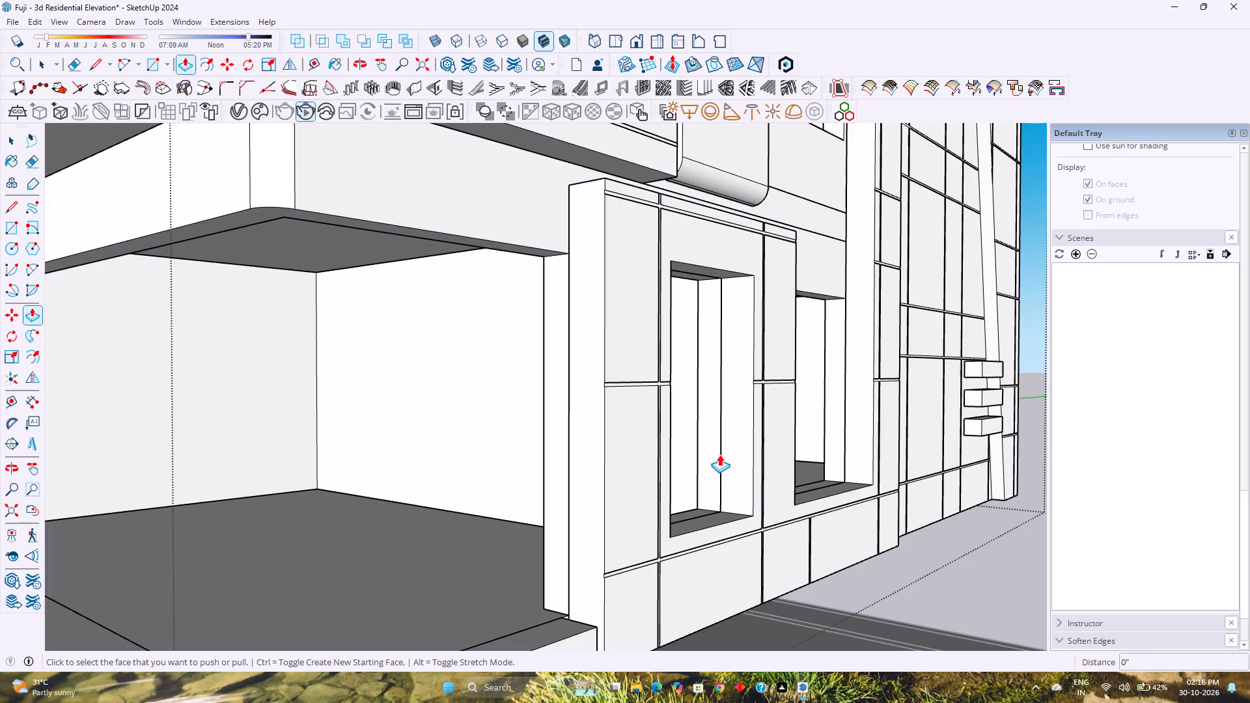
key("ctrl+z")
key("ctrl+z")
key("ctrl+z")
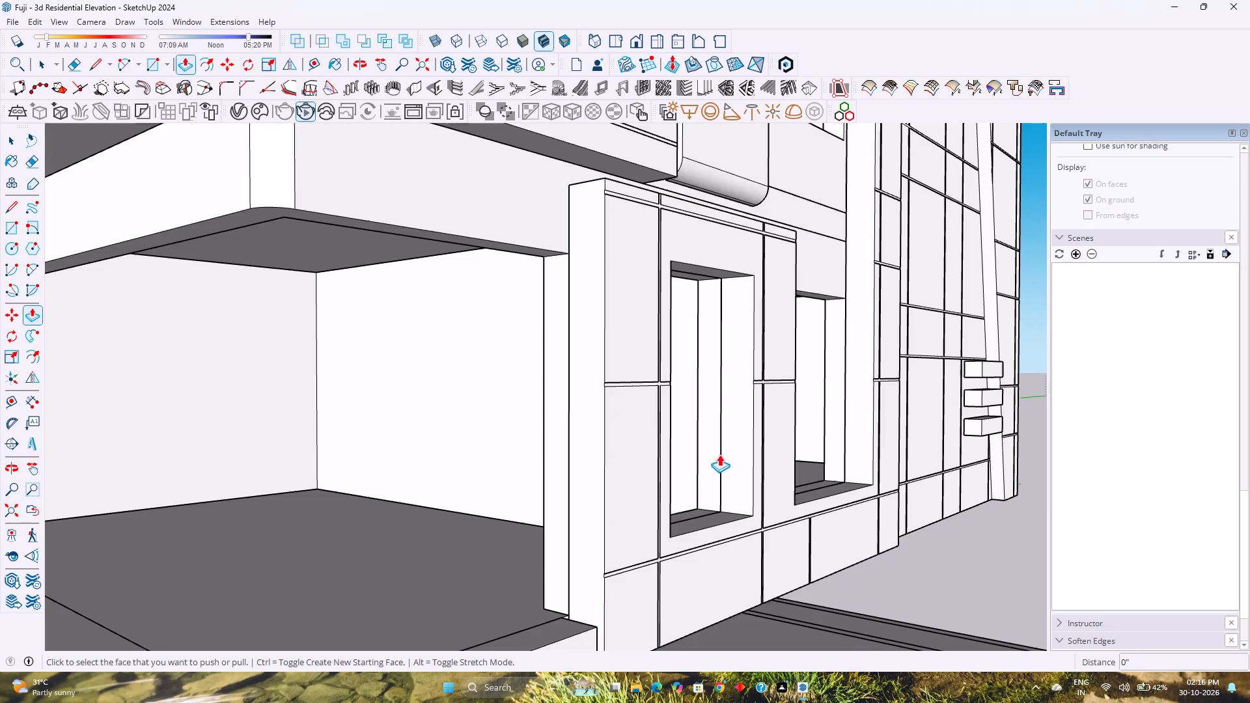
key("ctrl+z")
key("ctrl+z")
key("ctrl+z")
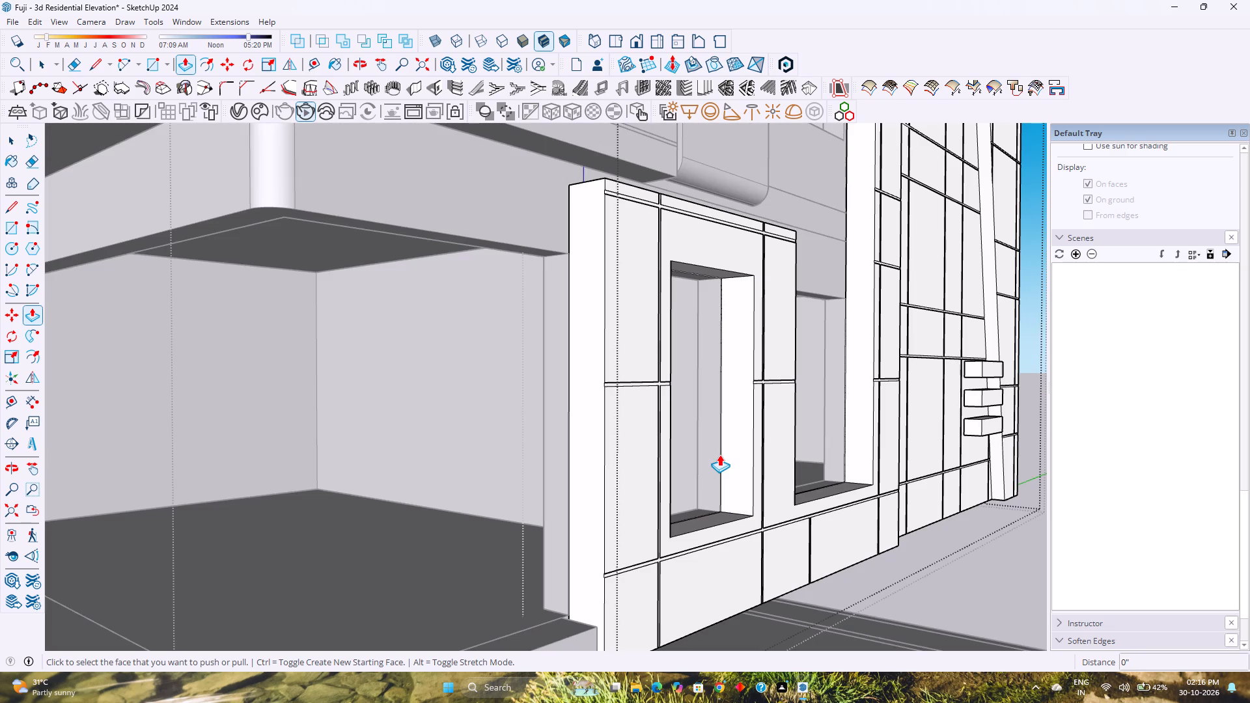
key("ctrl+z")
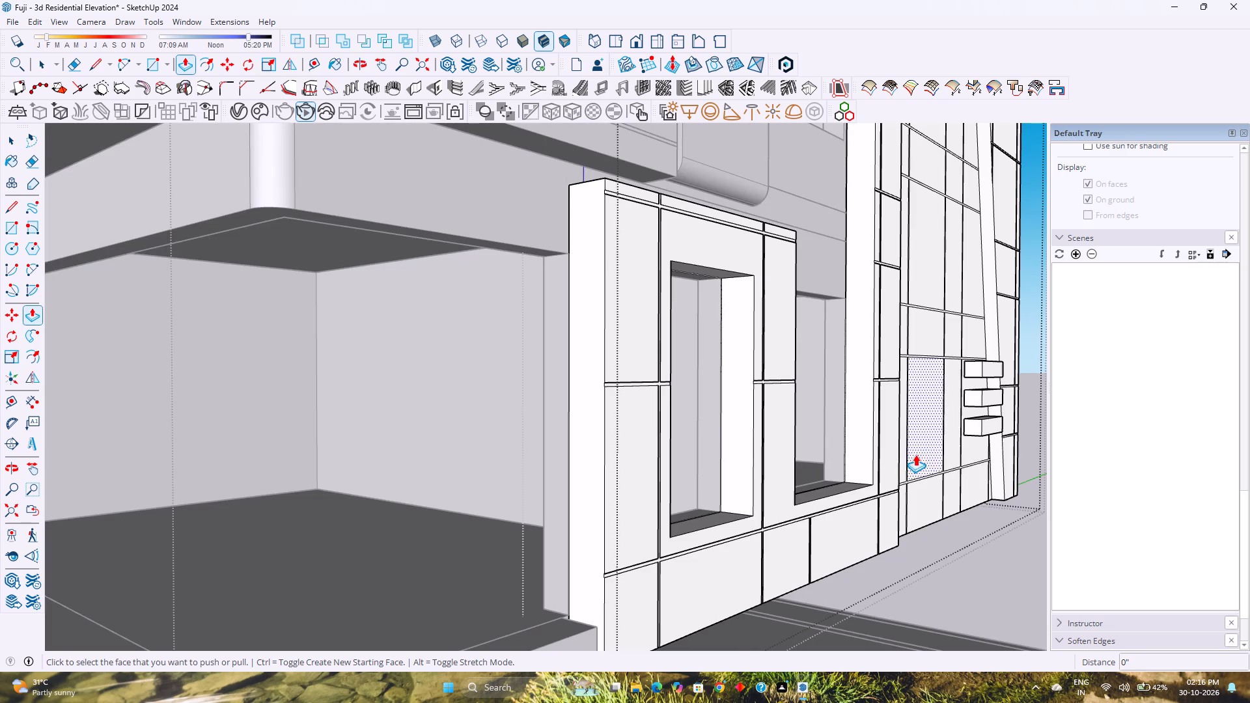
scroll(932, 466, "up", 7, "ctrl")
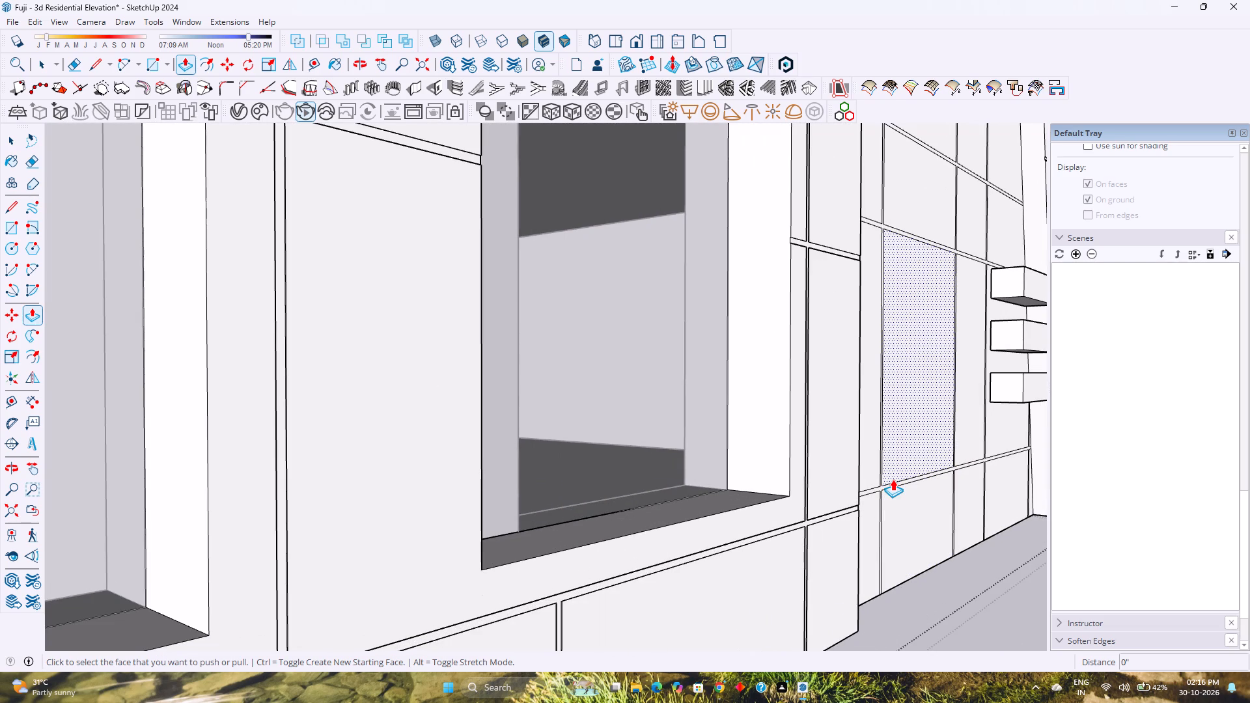
Redo the undone changes up to the Push/Pull that recesses the curved-top face's groove grid.
key("ctrl+y")
key("ctrl+y")
key("ctrl+y")
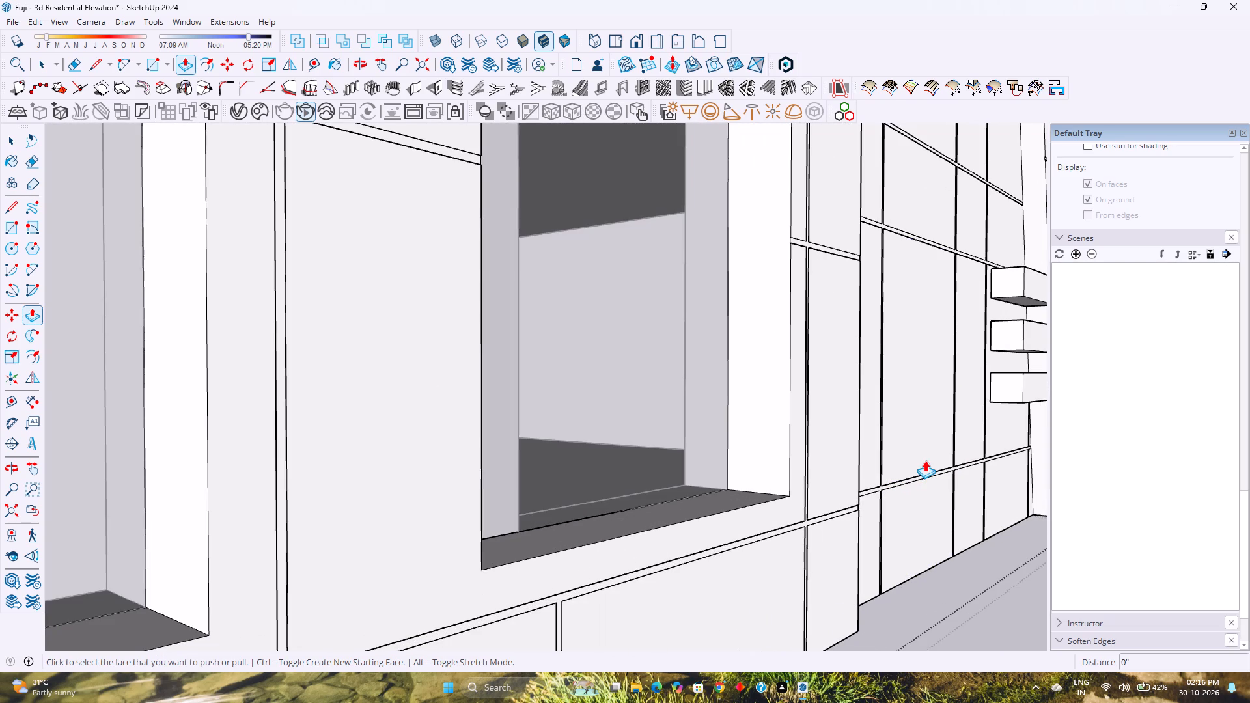
key("space")
Select all connected geometry of the grooved facade and open Soften/Smooth Edges for it.
scroll(768, 604, "down", 7)
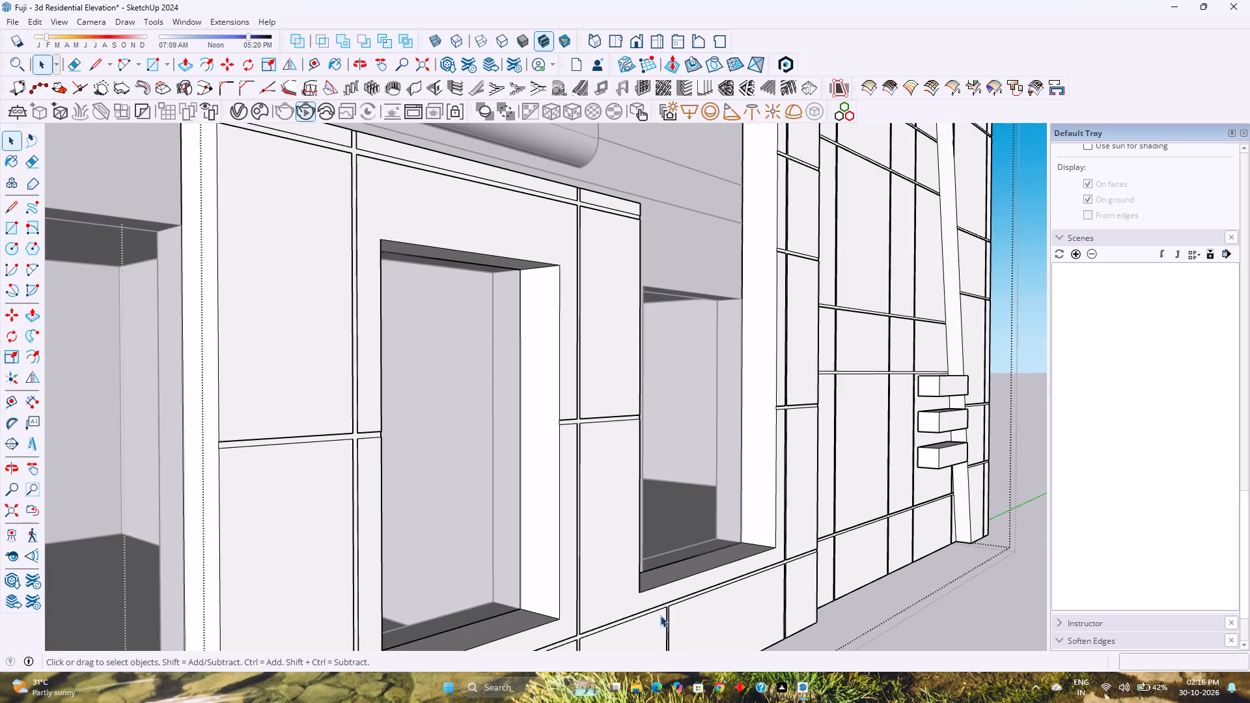
triple_click(713, 632)
scroll(713, 632, "down", 4)
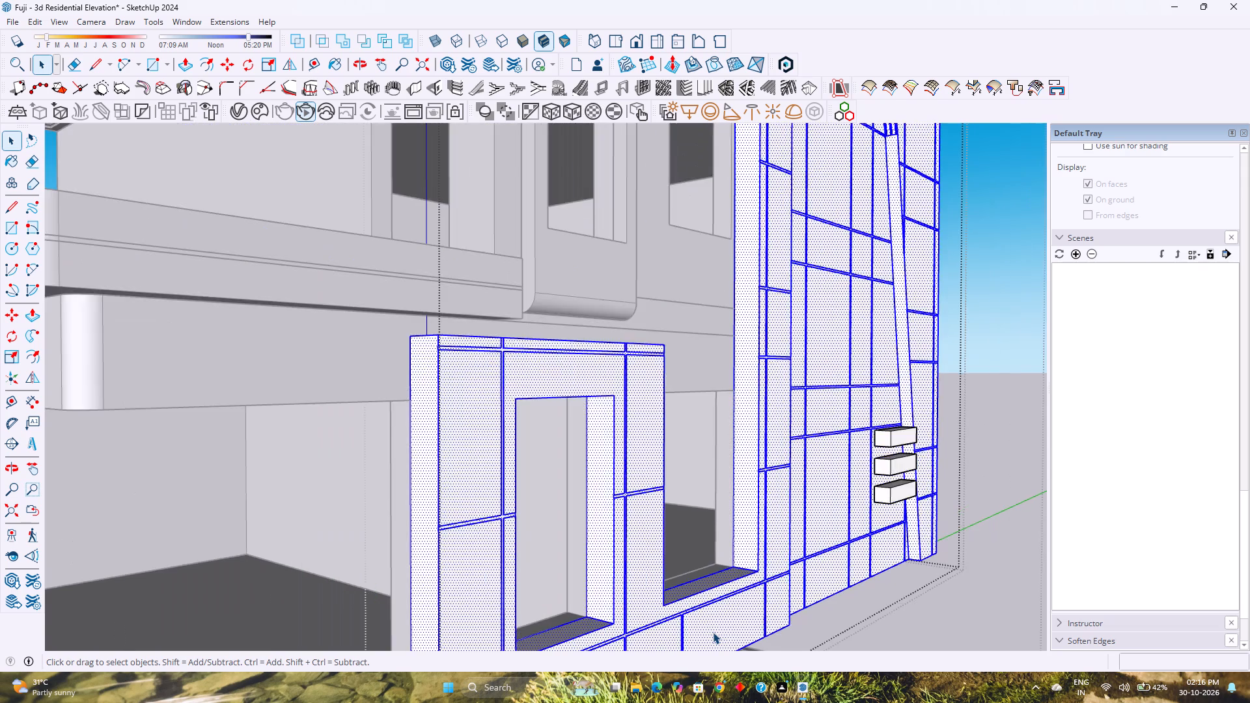
scroll(713, 632, "down", 3)
right_click(714, 631)
left_click(768, 463)
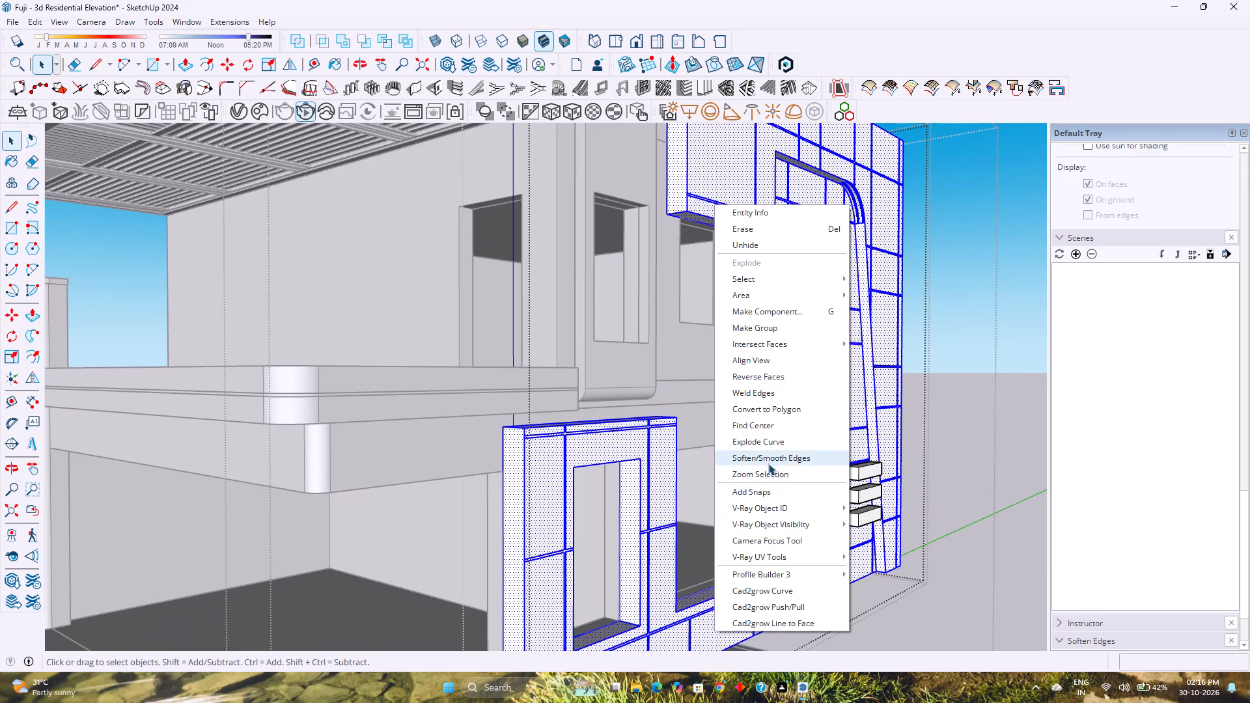
Enable Soften coplanar for the whole grooved facade, reselecting all of its connected geometry.
scroll(577, 434, "up", 8)
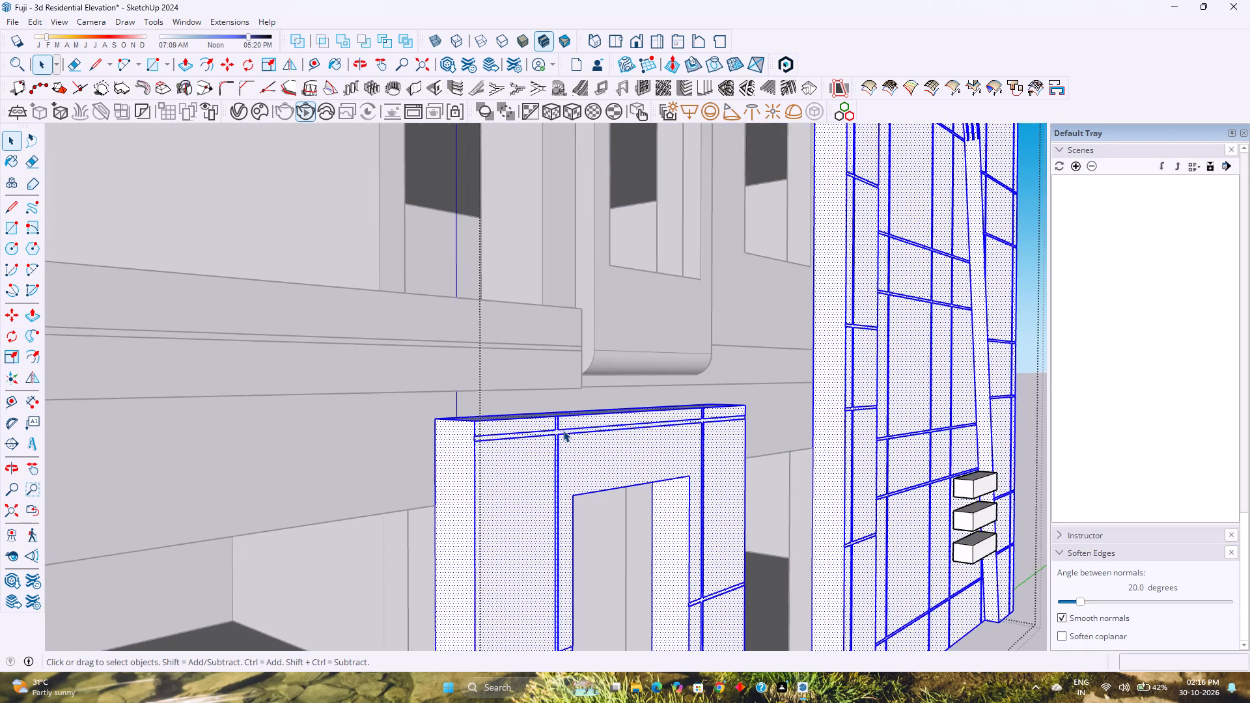
scroll(563, 430, "up", 20)
scroll(563, 430, "up", 3)
middle_click_drag(550, 430, 432, 554)
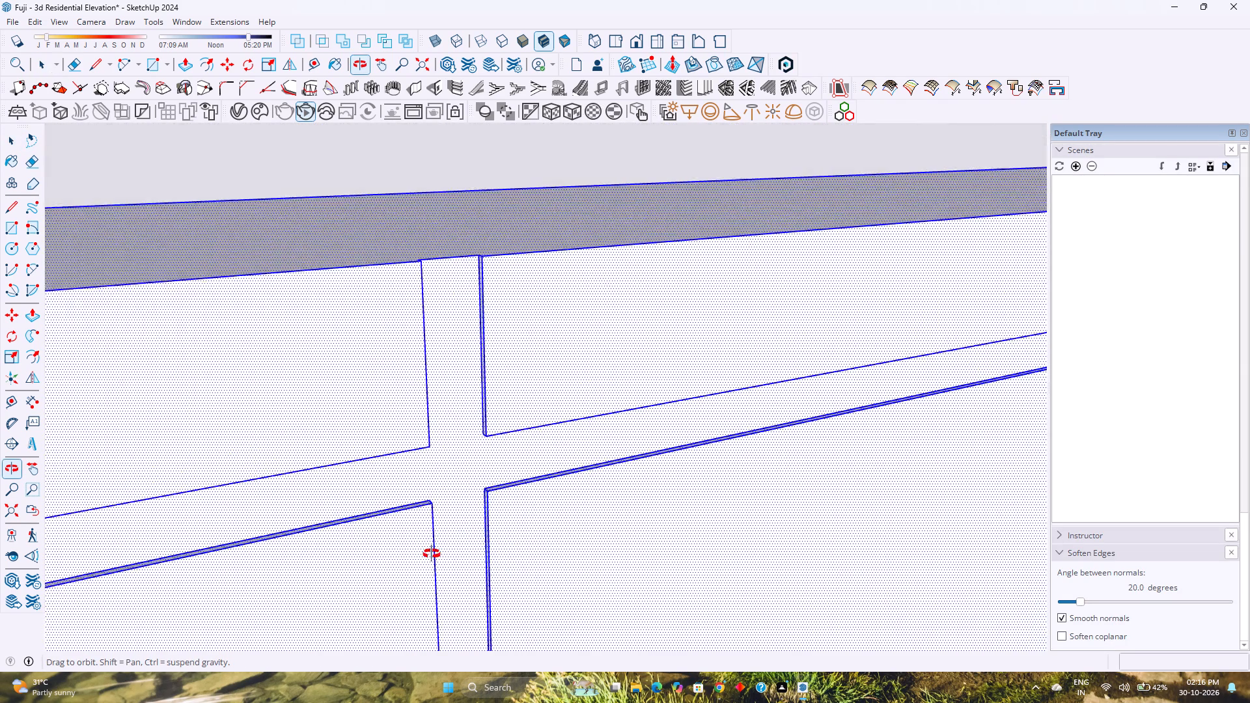
middle_click_drag(432, 554, 474, 577)
middle_click(474, 577)
scroll(483, 521, "down", 9)
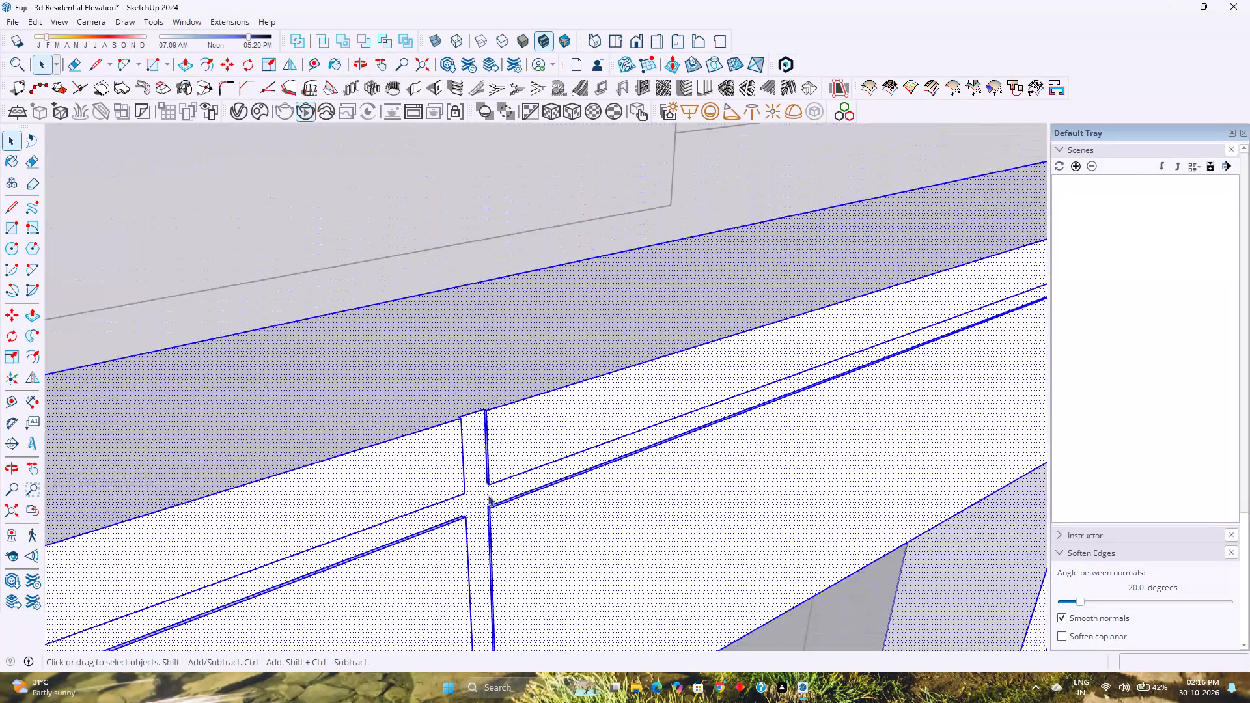
left_click(507, 460)
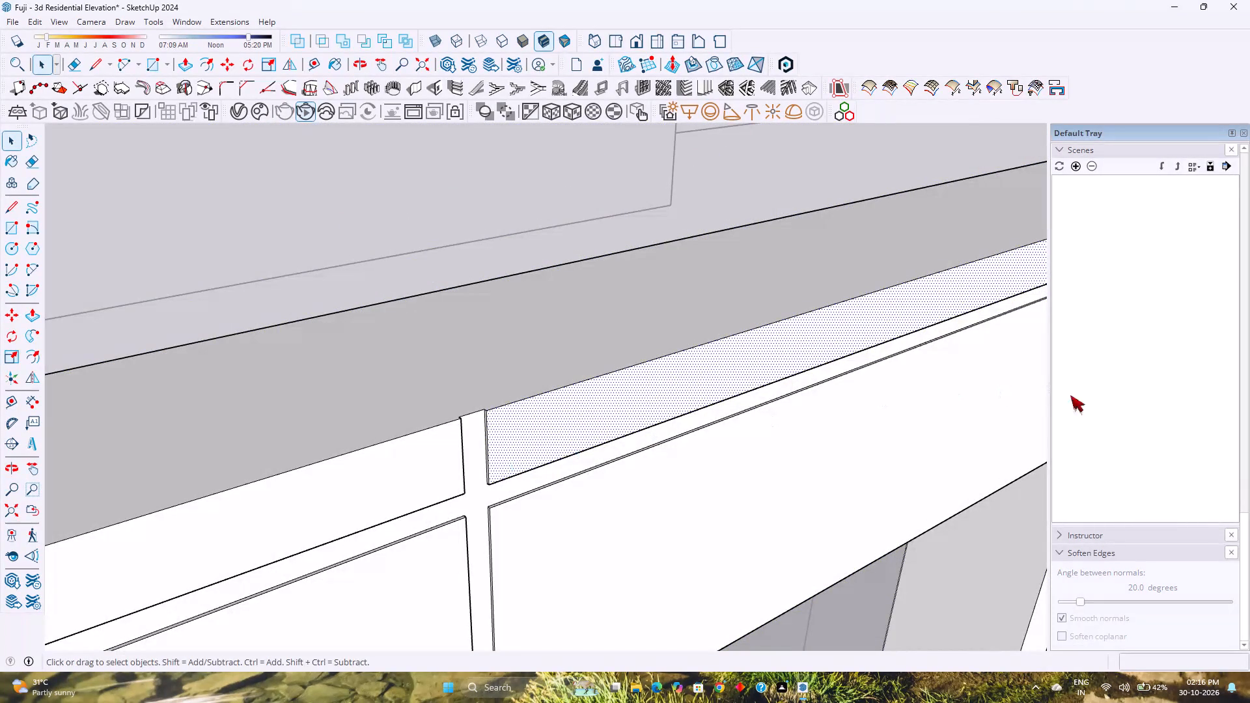
left_click_drag(1081, 603, 1121, 603)
left_click_drag(1083, 602, 1110, 602)
triple_click(560, 425)
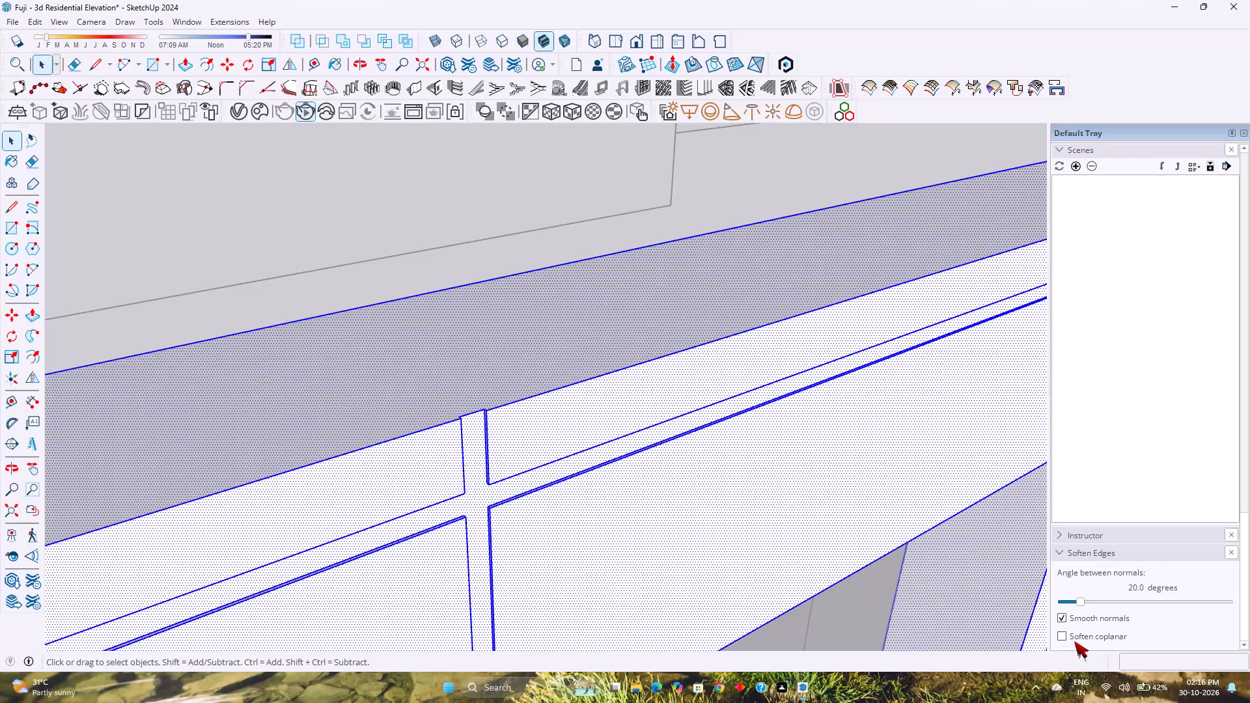
left_click(1064, 637)
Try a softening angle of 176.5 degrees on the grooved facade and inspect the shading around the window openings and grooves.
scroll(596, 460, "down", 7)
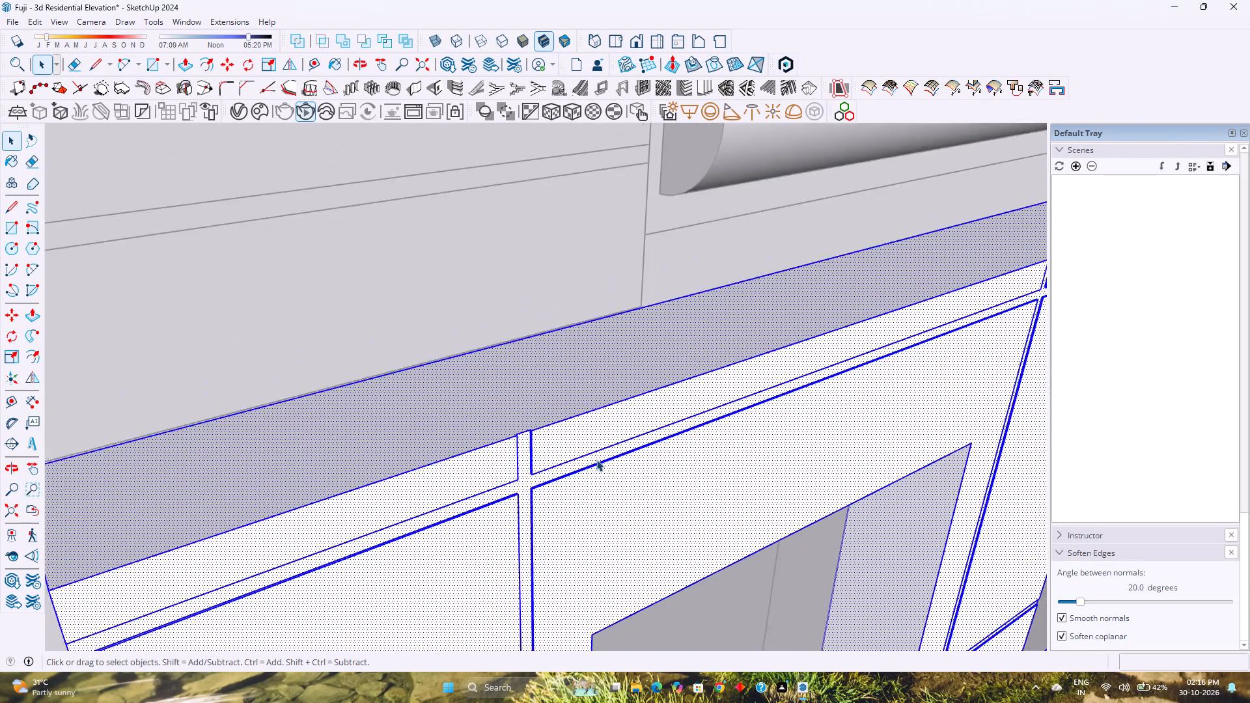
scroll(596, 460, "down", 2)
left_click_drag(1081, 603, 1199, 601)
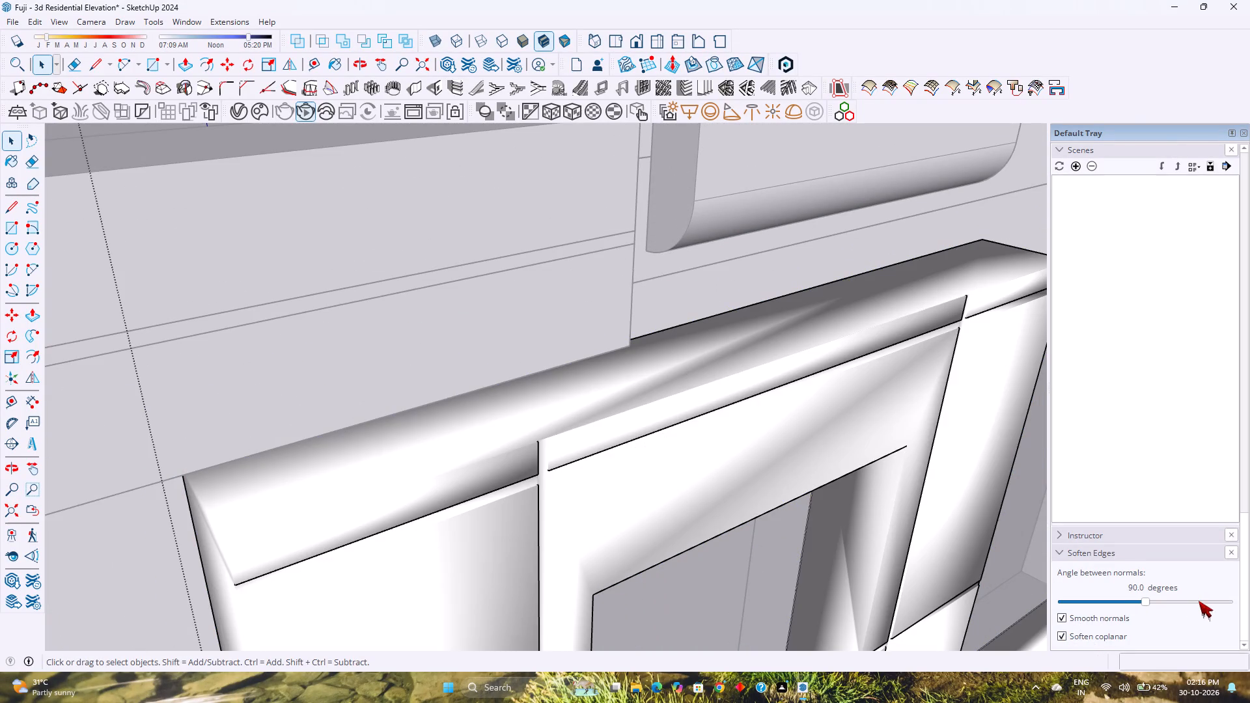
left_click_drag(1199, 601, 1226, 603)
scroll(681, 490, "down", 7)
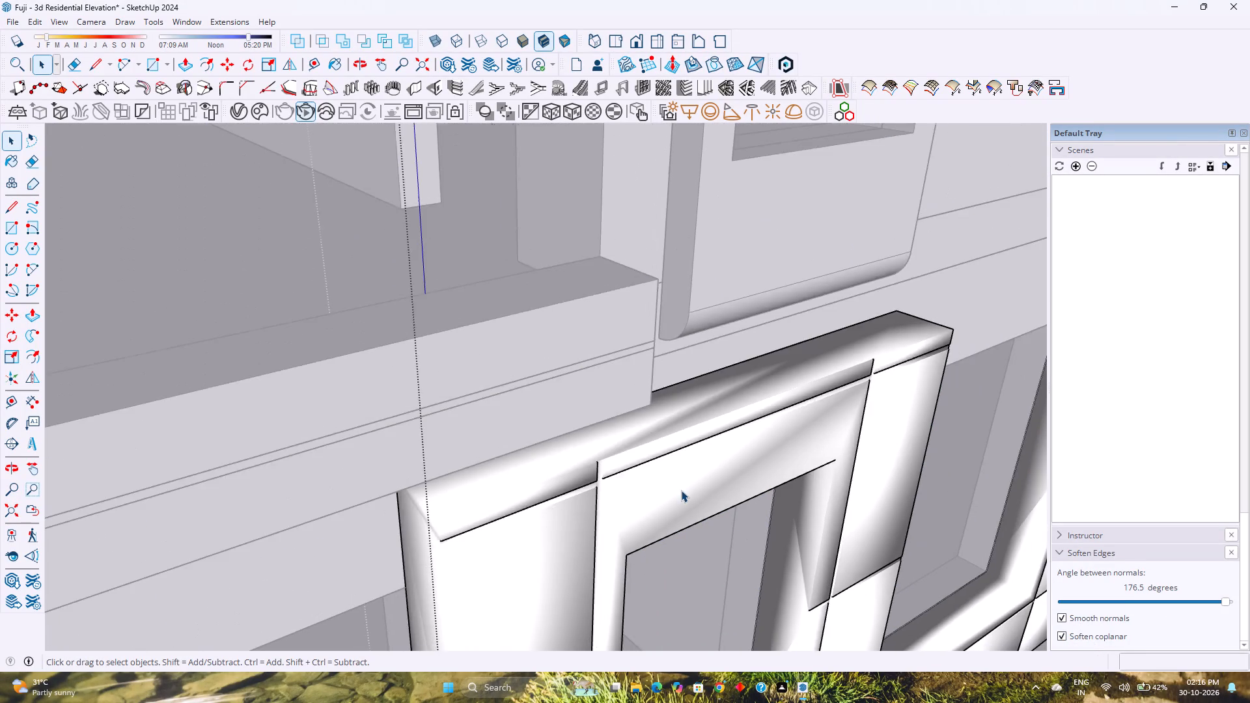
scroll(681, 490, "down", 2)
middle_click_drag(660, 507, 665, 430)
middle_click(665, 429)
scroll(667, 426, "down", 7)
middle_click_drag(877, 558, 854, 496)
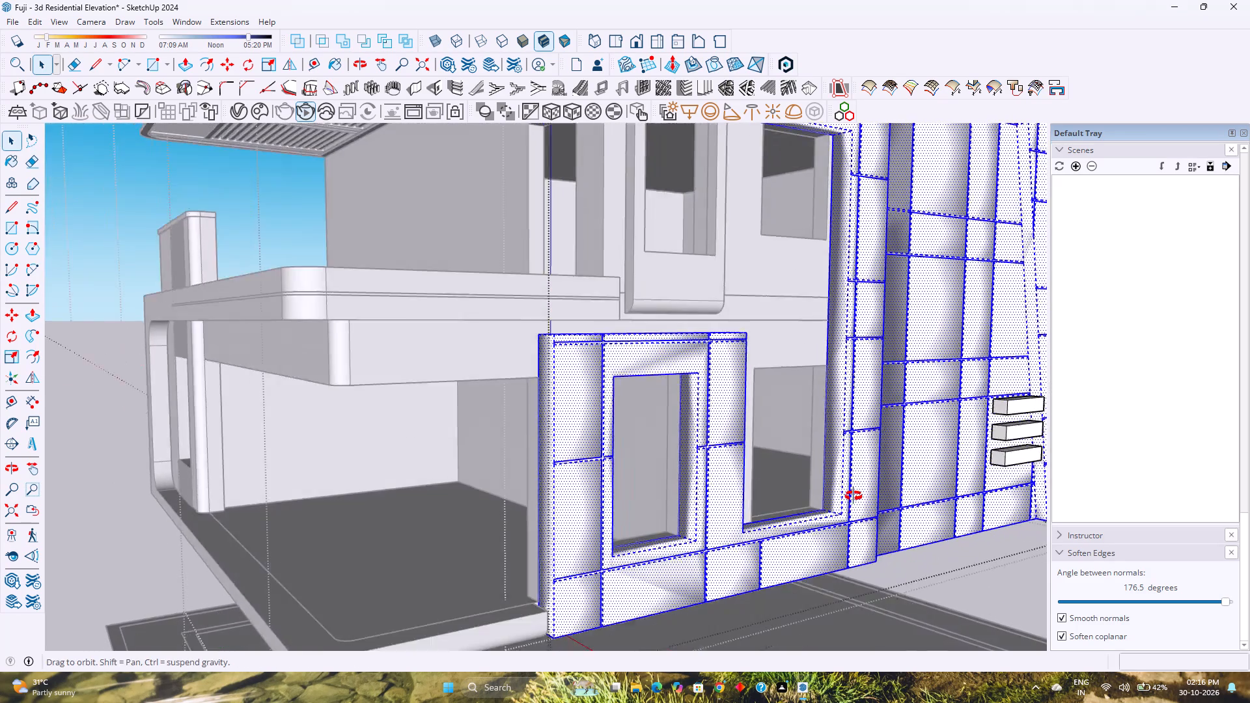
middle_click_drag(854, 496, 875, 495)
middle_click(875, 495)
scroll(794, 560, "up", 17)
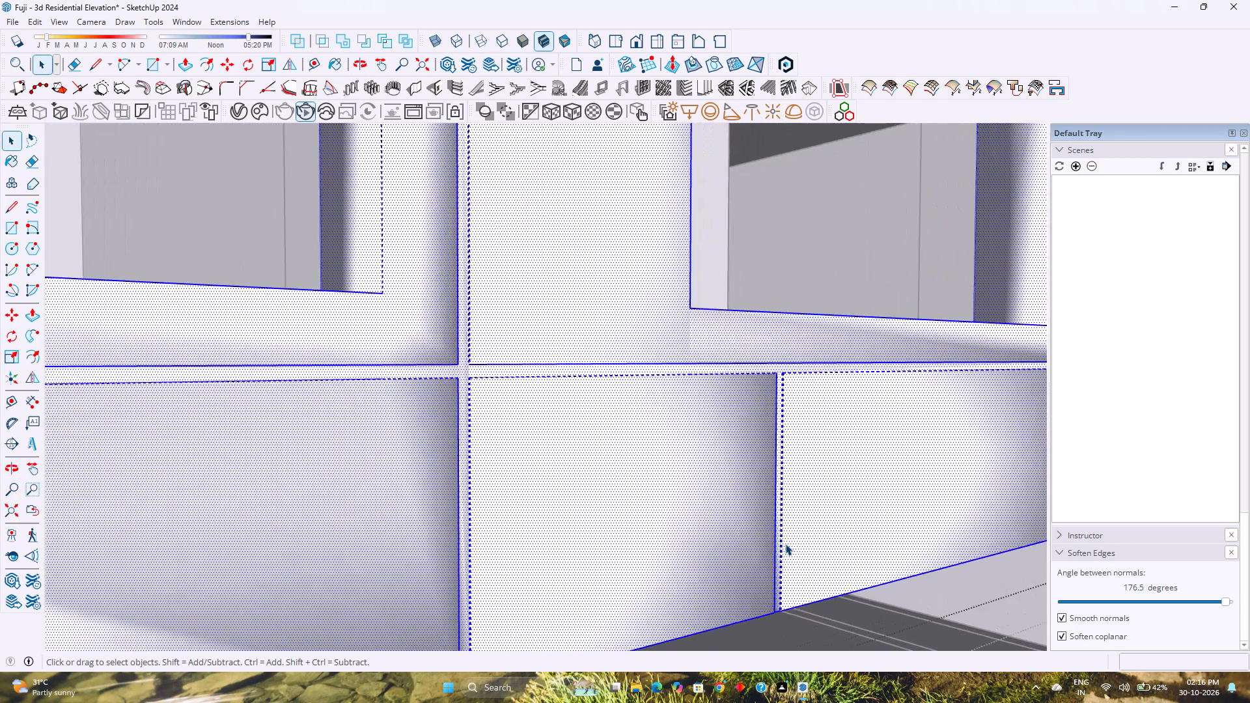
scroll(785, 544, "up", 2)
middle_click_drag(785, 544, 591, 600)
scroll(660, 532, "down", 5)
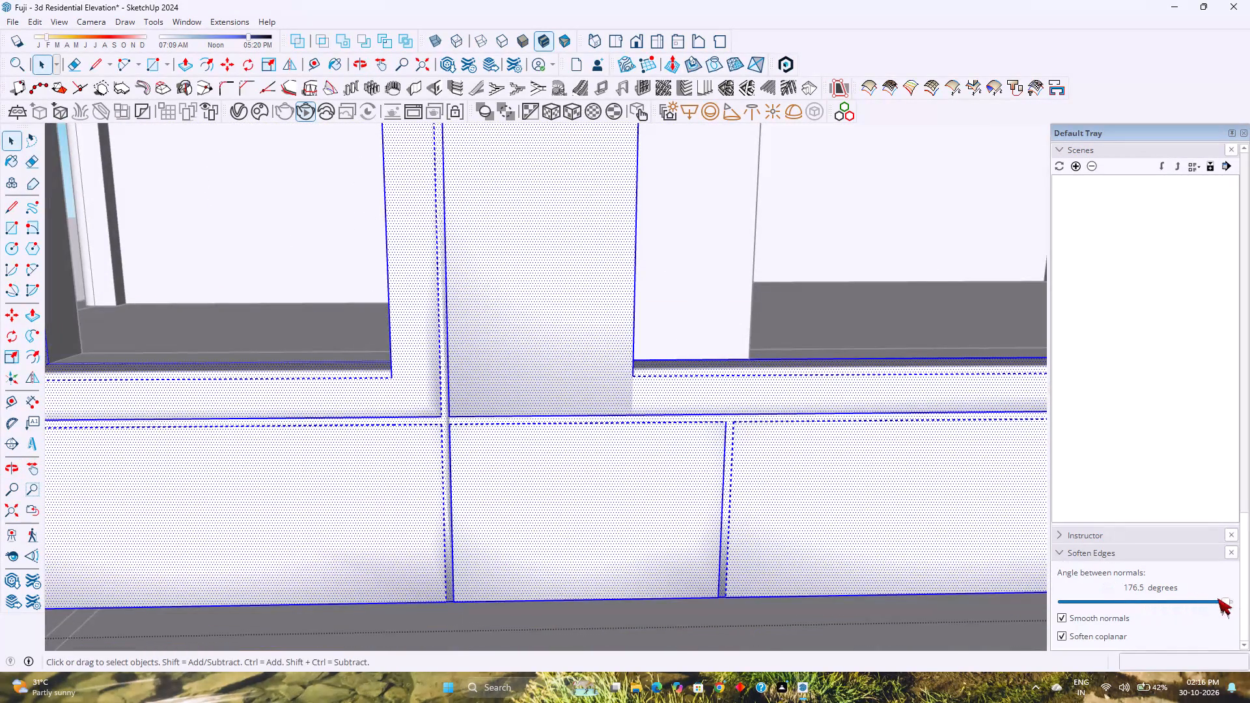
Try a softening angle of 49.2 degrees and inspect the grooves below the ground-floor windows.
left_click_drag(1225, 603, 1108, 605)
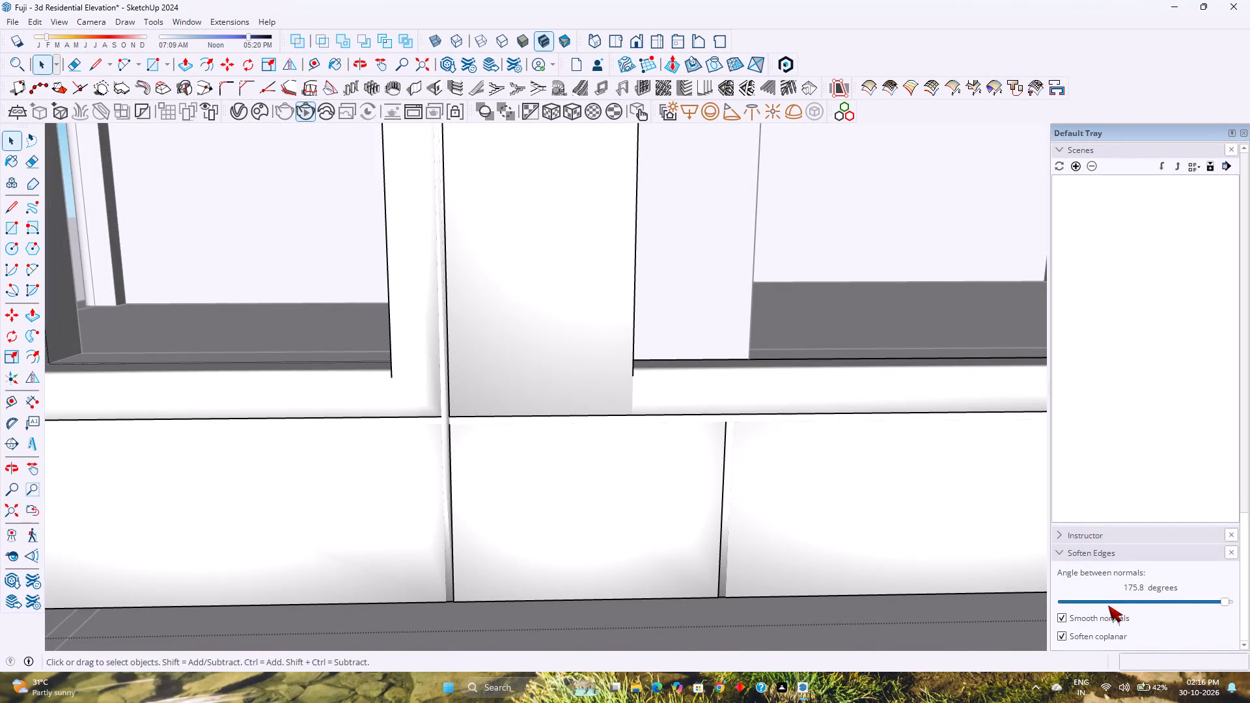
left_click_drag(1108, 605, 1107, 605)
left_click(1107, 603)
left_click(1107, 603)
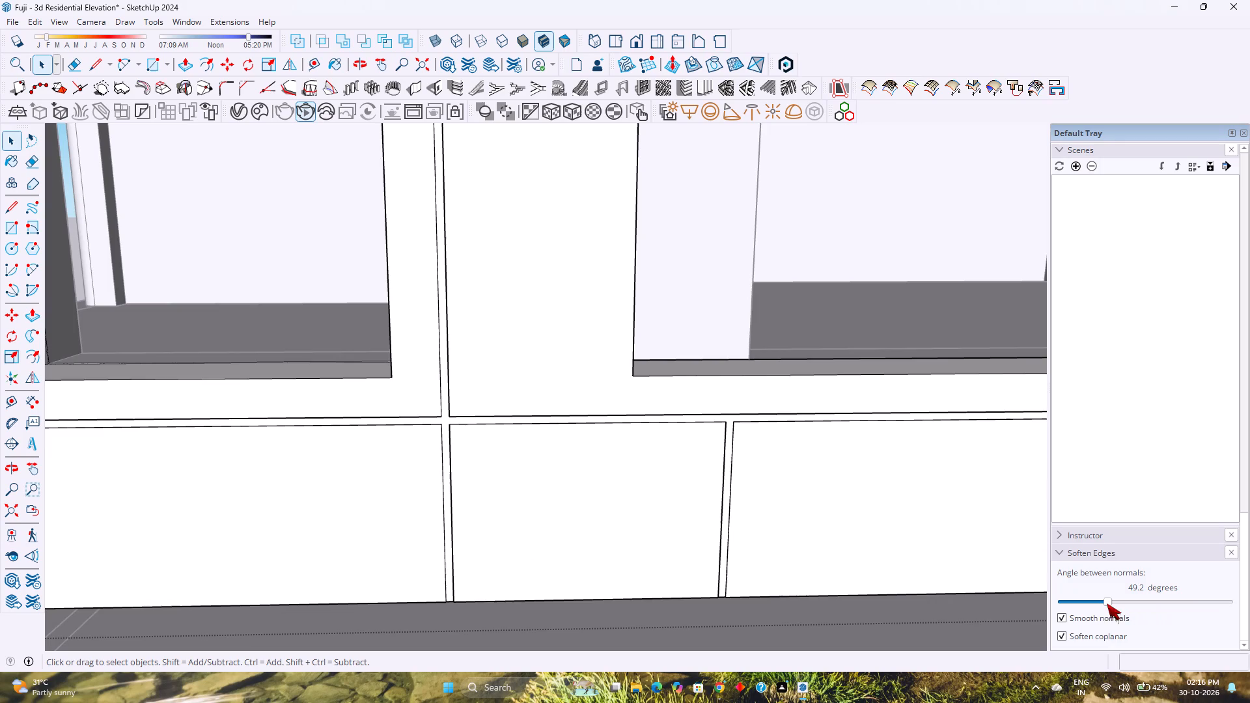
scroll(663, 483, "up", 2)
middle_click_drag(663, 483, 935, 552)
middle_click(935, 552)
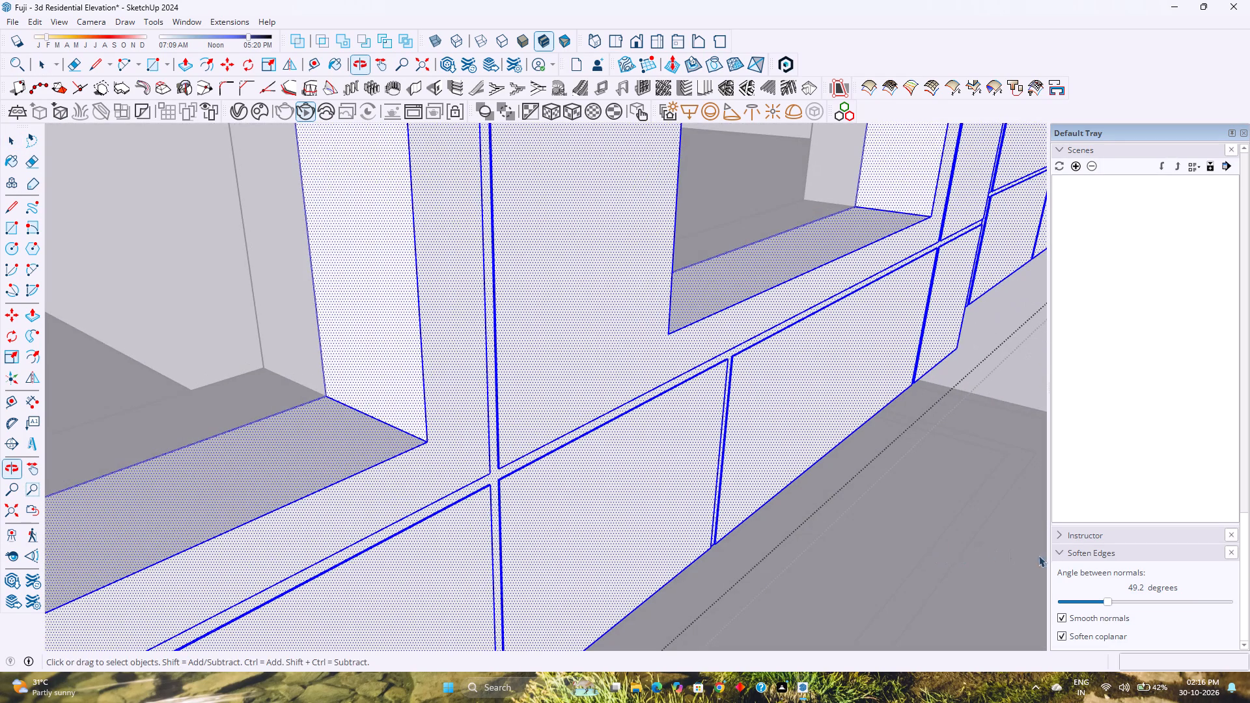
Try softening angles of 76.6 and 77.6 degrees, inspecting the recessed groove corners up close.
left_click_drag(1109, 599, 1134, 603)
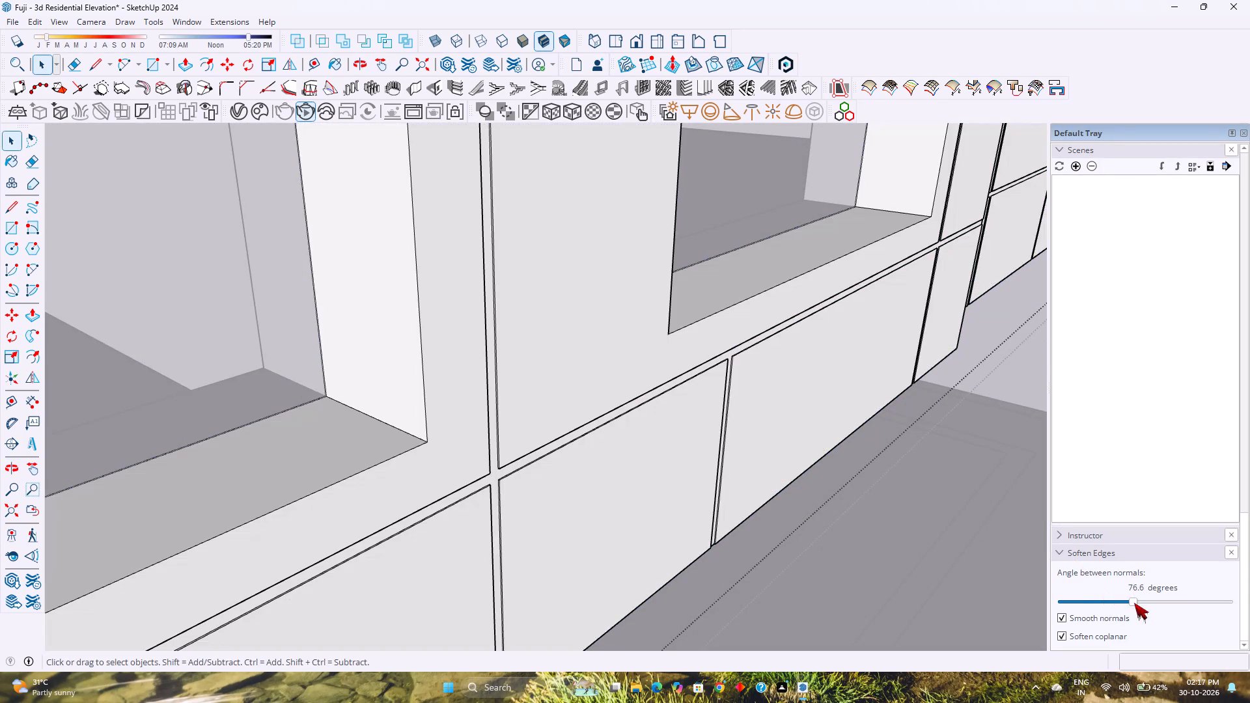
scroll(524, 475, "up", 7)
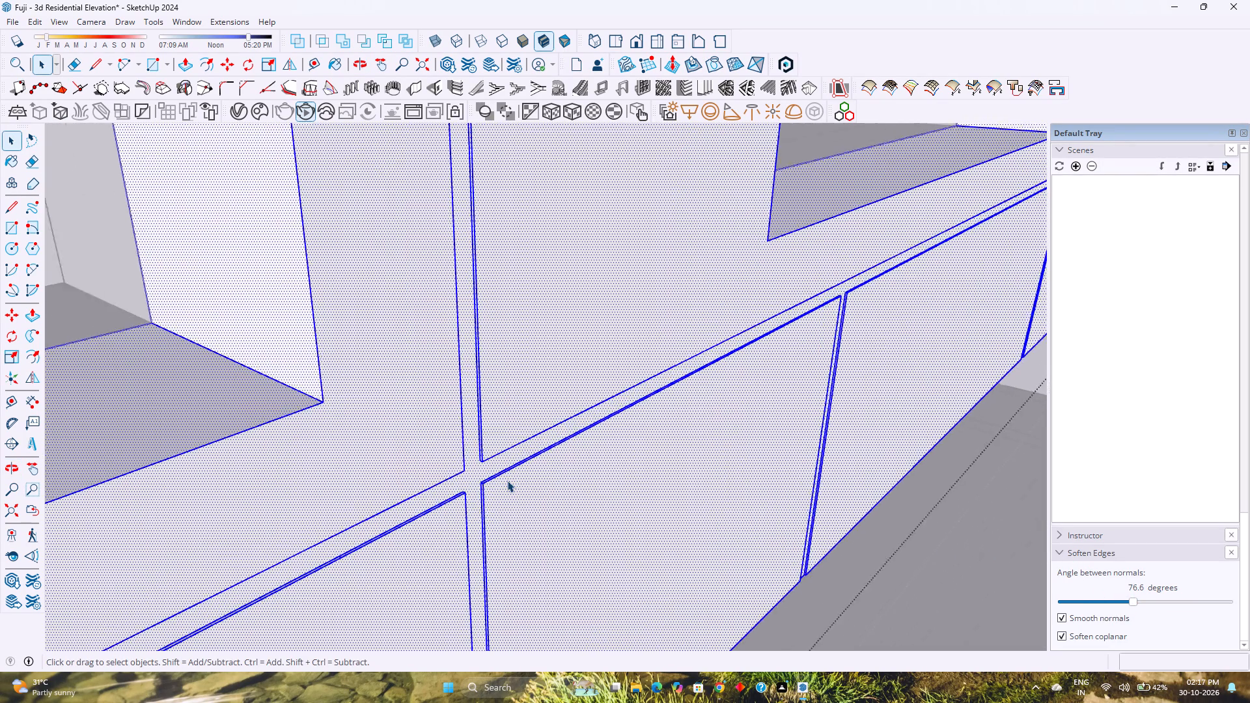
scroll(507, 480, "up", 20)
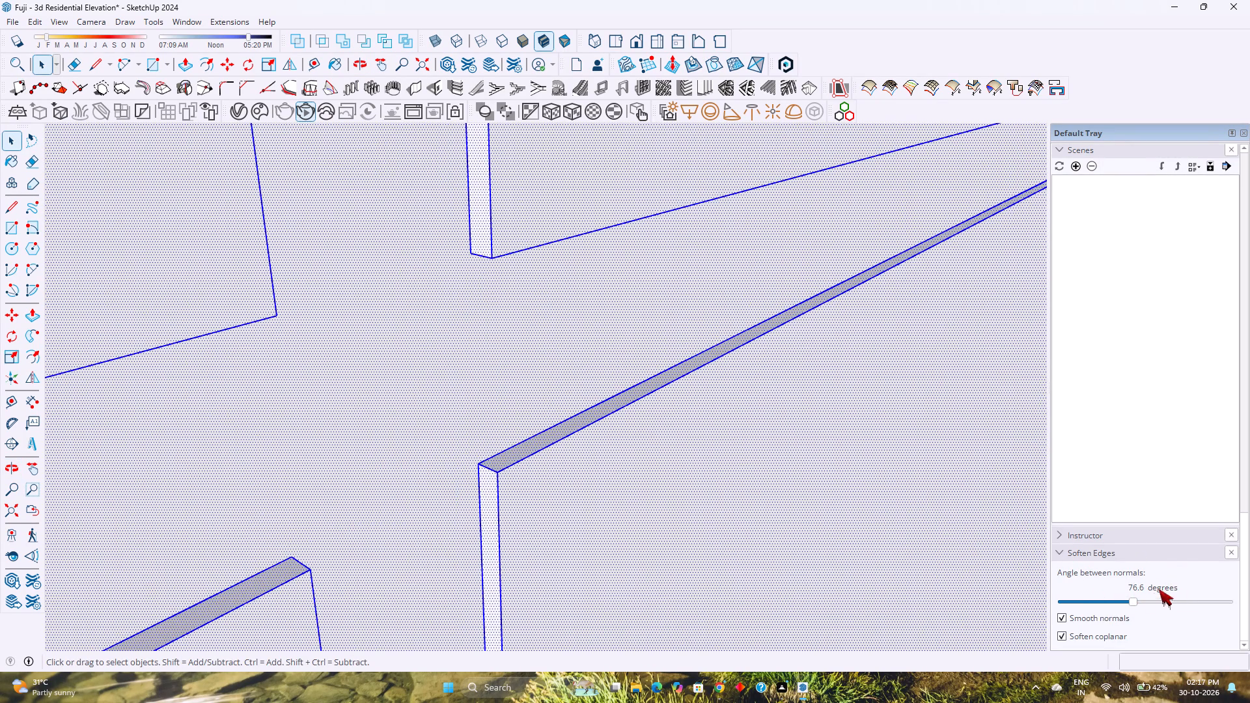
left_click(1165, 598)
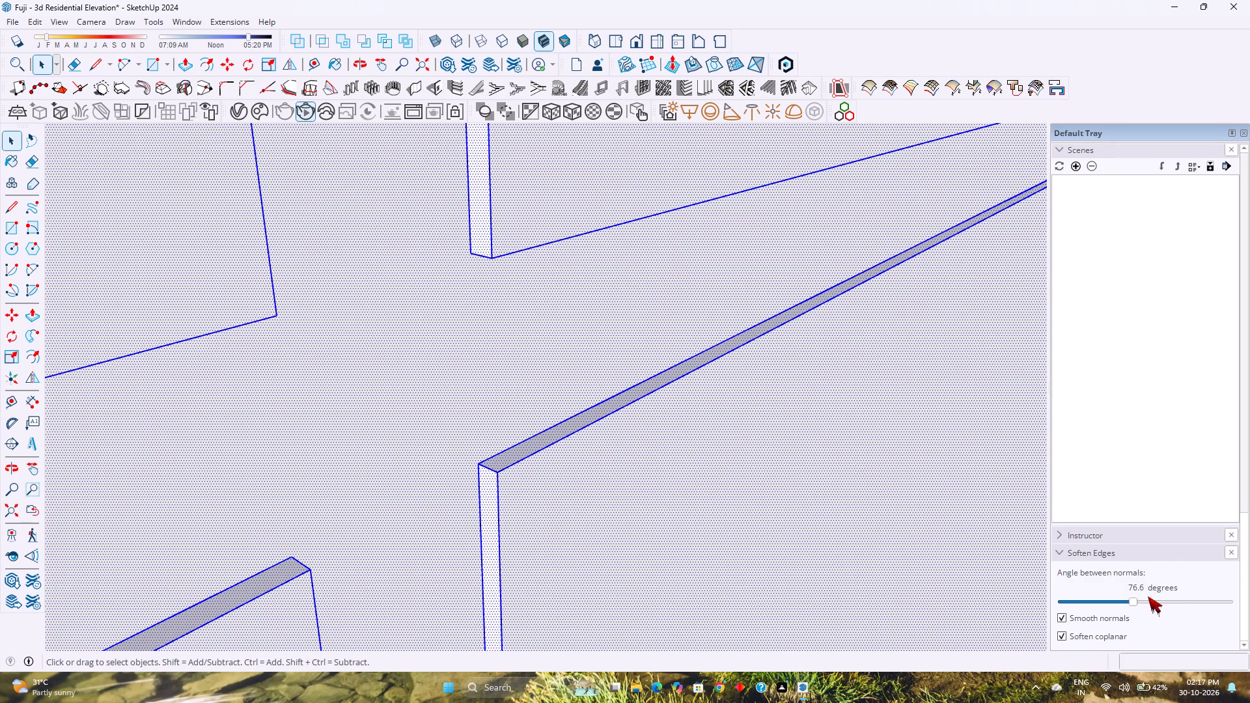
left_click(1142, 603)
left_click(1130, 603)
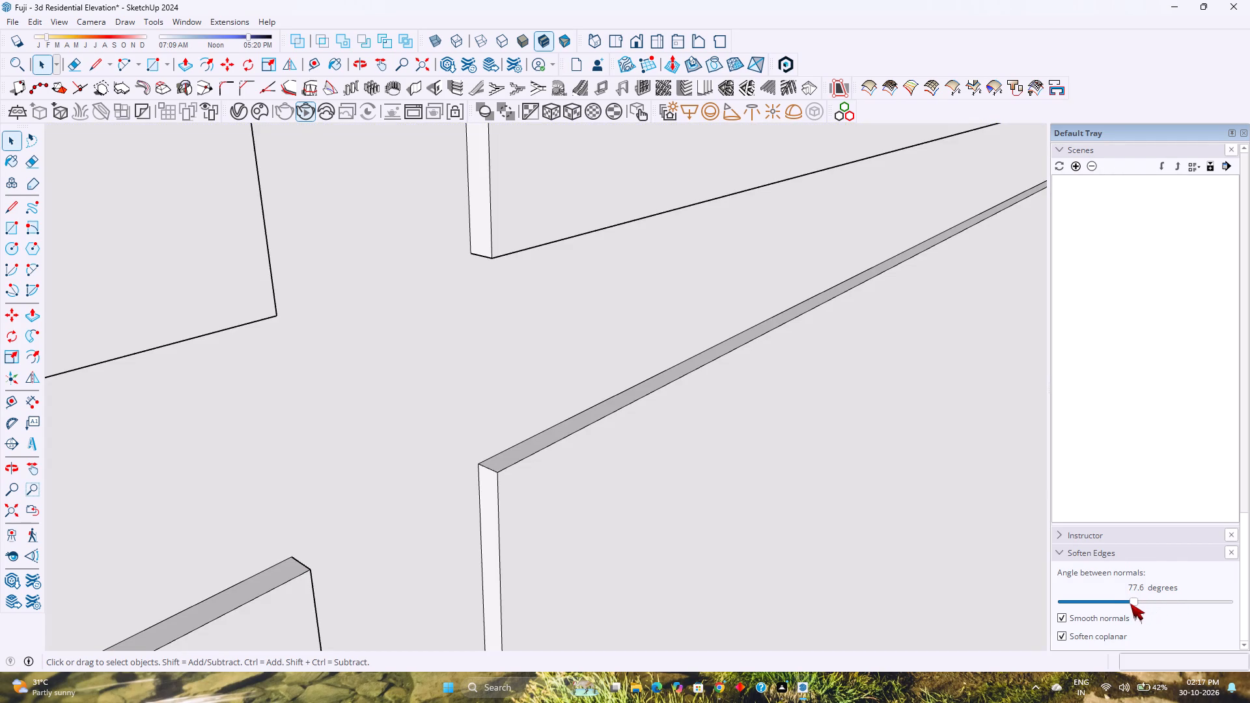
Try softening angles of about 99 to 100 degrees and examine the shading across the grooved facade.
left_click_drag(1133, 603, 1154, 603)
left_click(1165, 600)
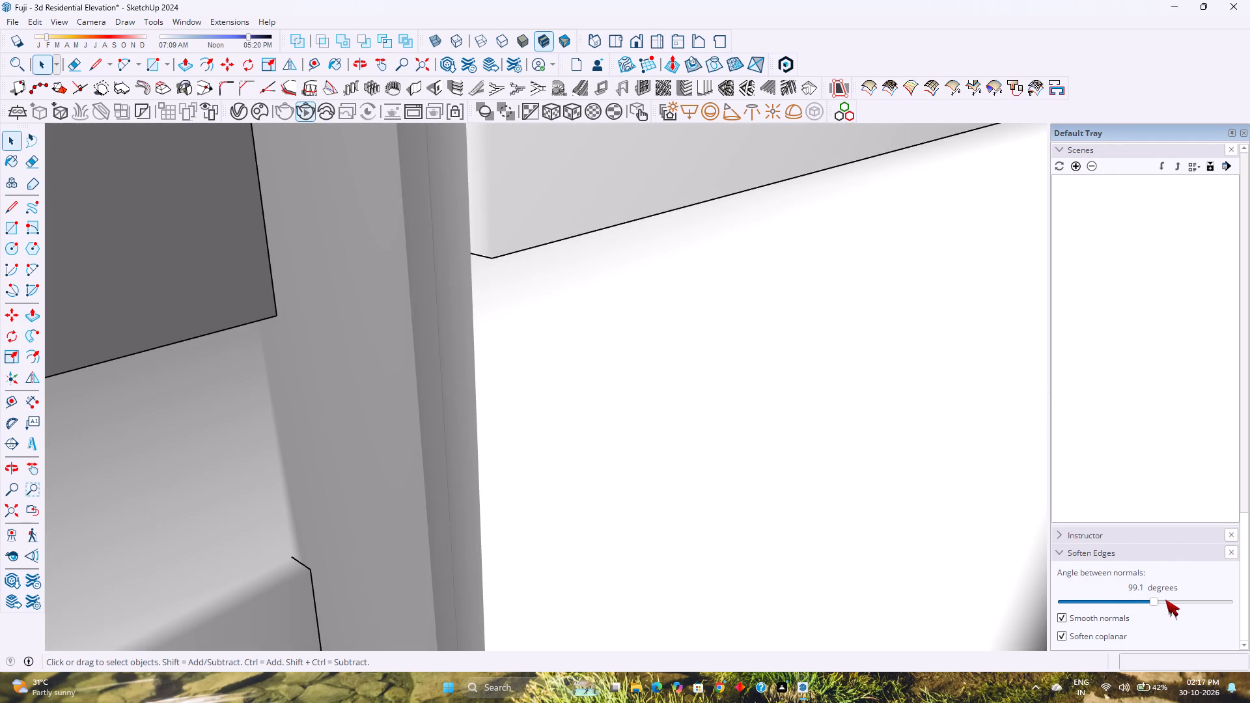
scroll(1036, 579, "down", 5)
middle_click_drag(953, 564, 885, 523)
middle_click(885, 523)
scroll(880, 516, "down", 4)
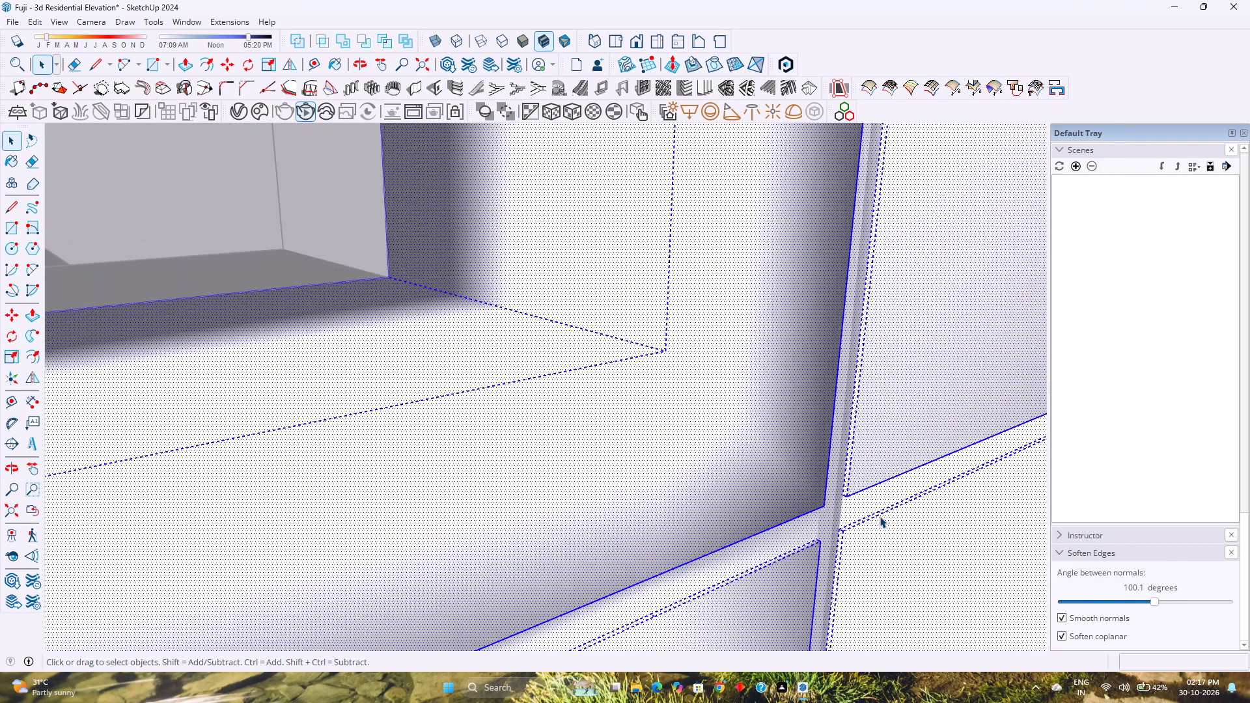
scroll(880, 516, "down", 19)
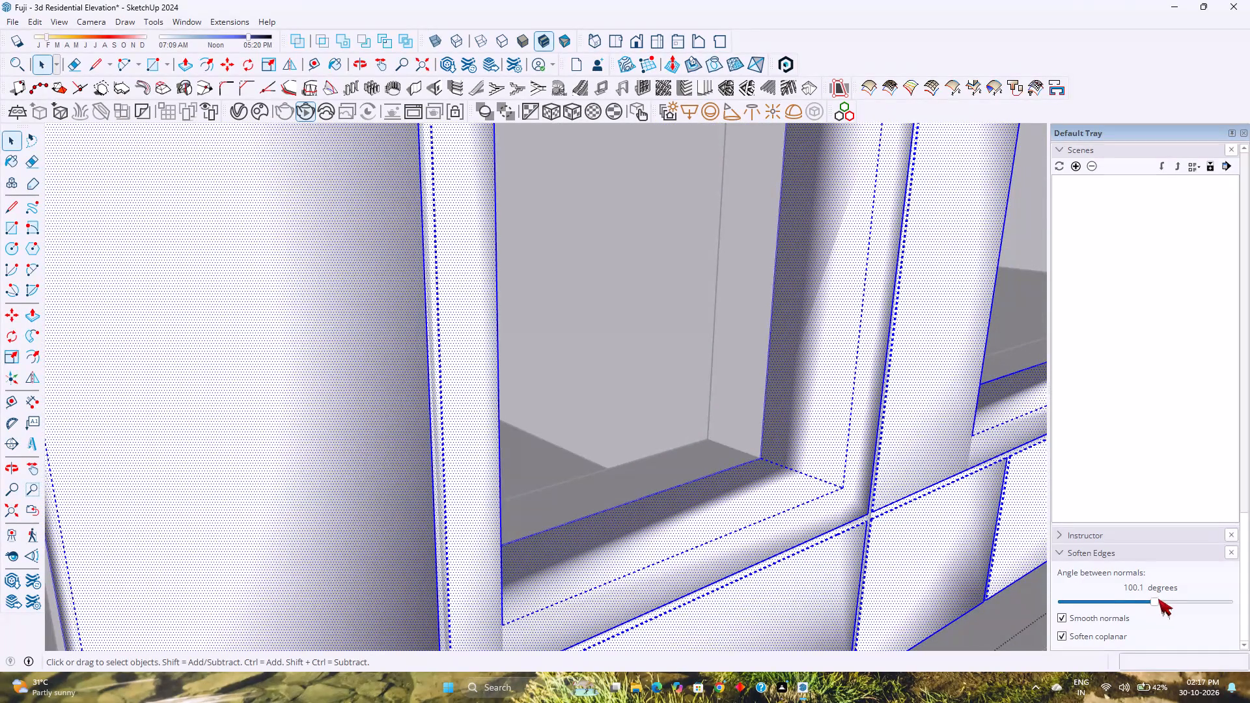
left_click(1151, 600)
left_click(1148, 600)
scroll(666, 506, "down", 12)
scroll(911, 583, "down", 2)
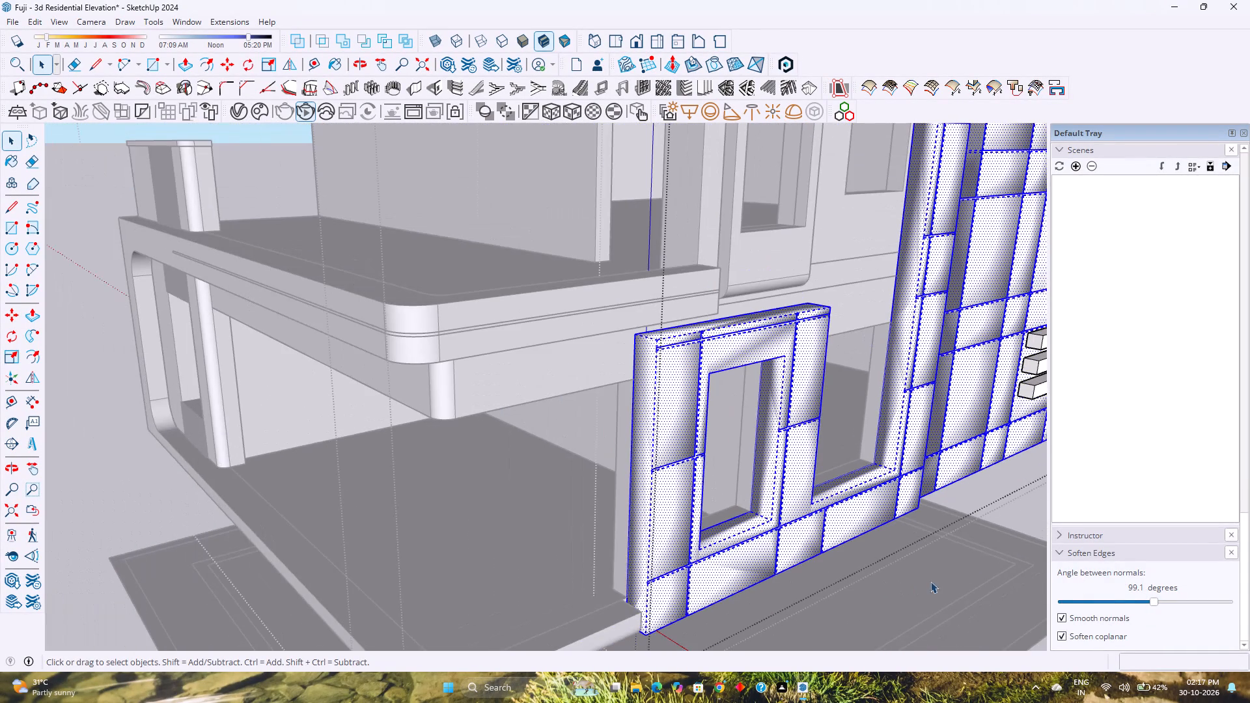
Set the grooved facade's softening angle to 89.1 degrees.
left_click(1145, 599)
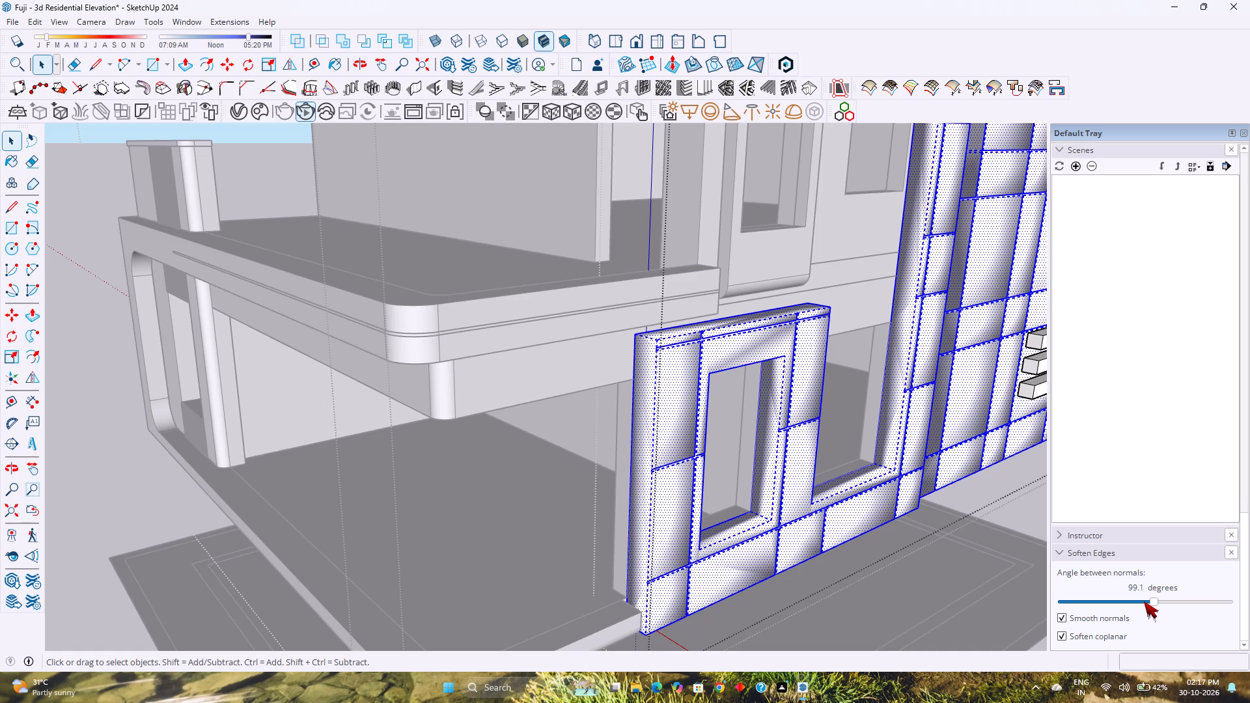
triple_click(1144, 601)
double_click(1144, 601)
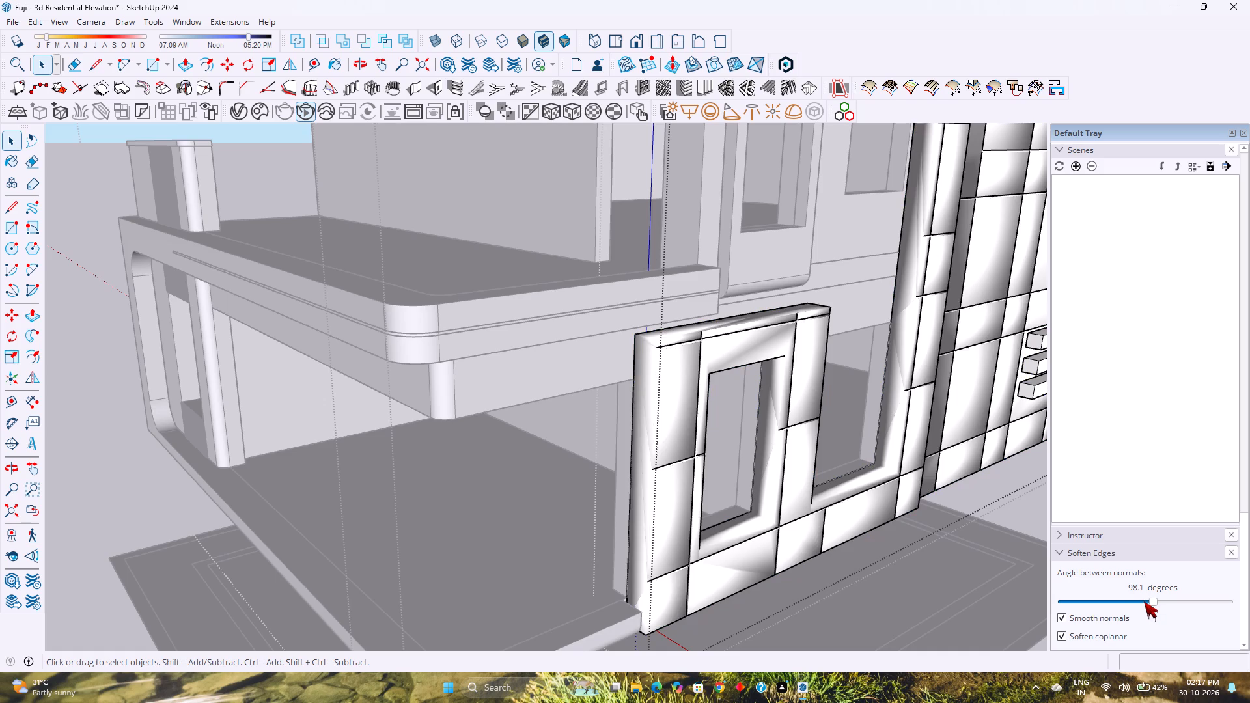
double_click(1144, 601)
left_click(1141, 601)
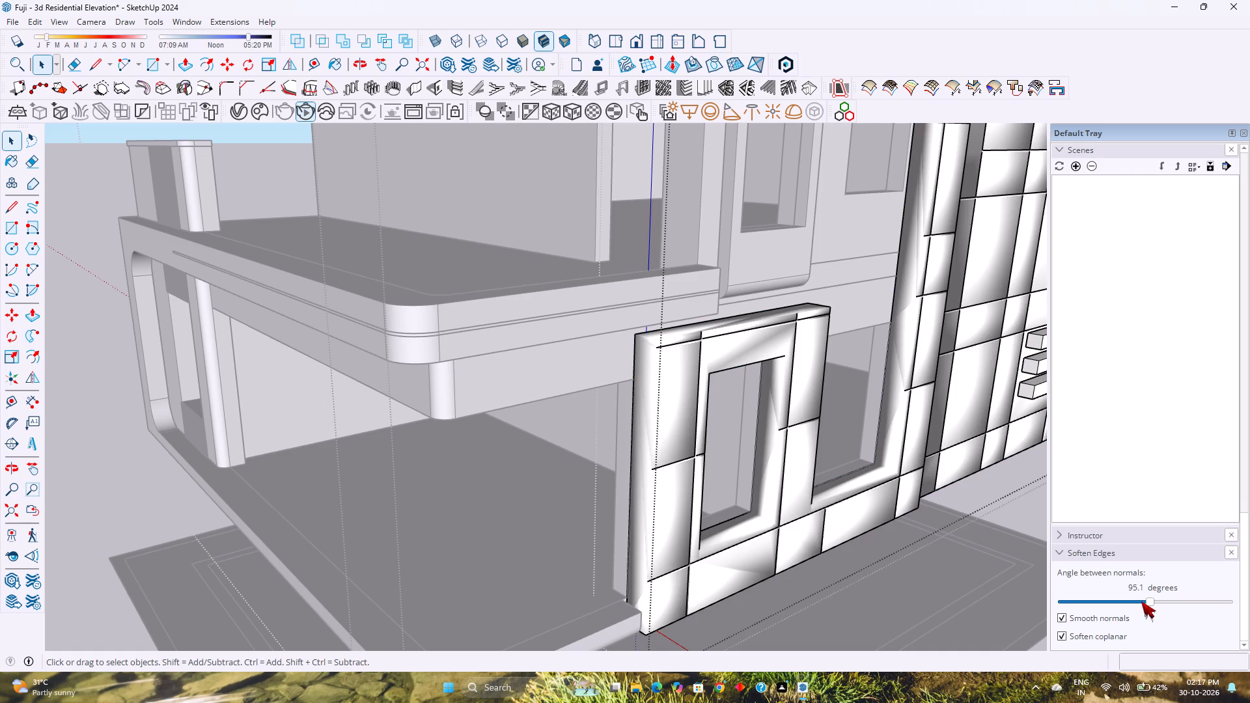
left_click(1139, 601)
left_click(1136, 600)
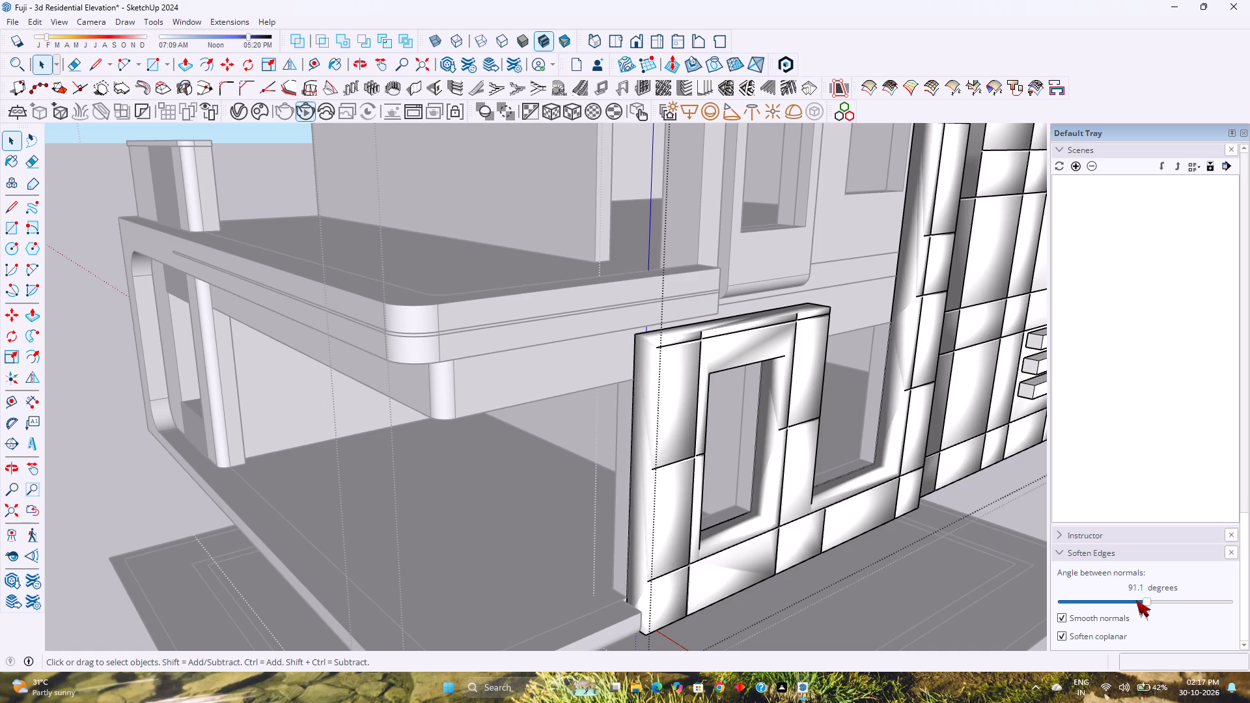
left_click(1135, 600)
left_click(1132, 600)
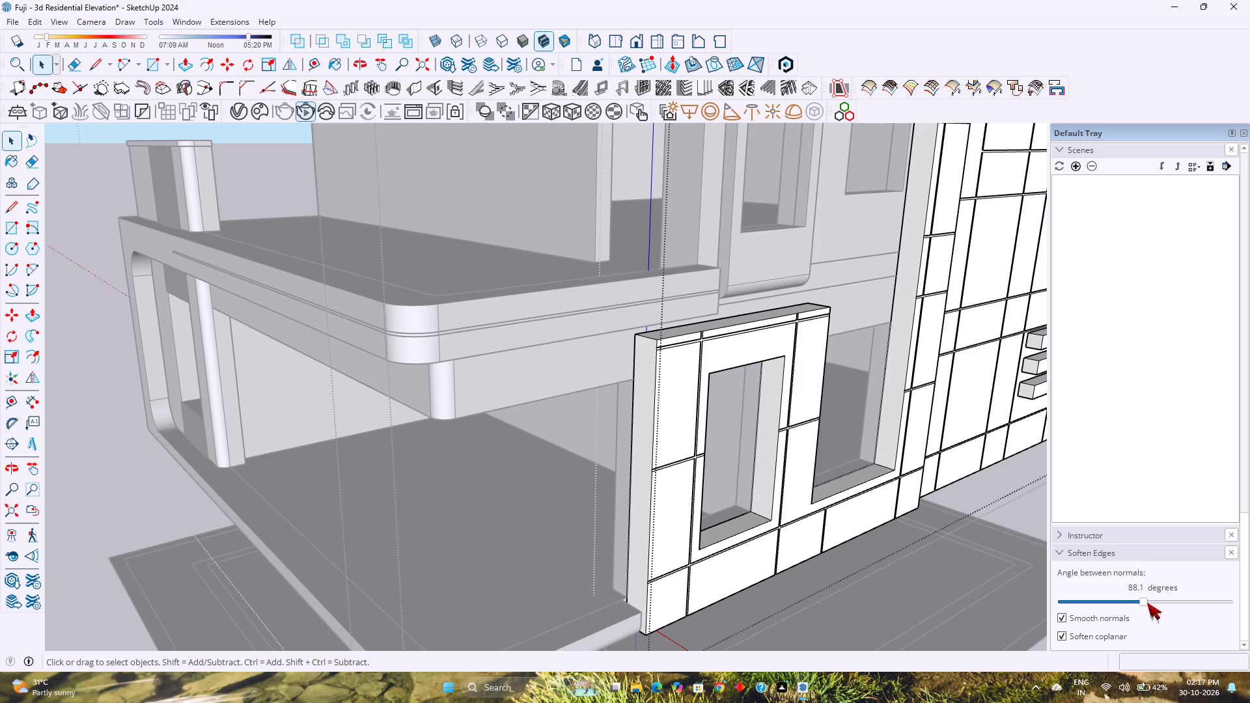
left_click(1150, 603)
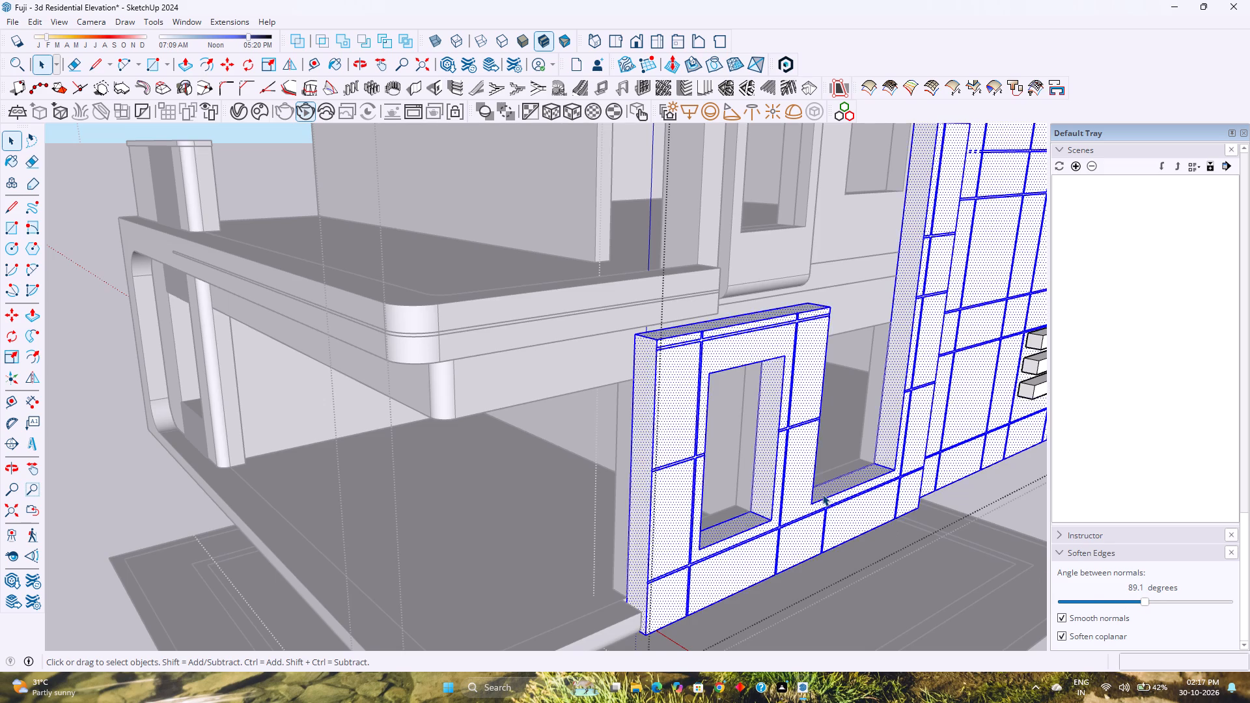
Set the grooved facade's softening angle to 90.1 degrees.
scroll(822, 494, "up", 17)
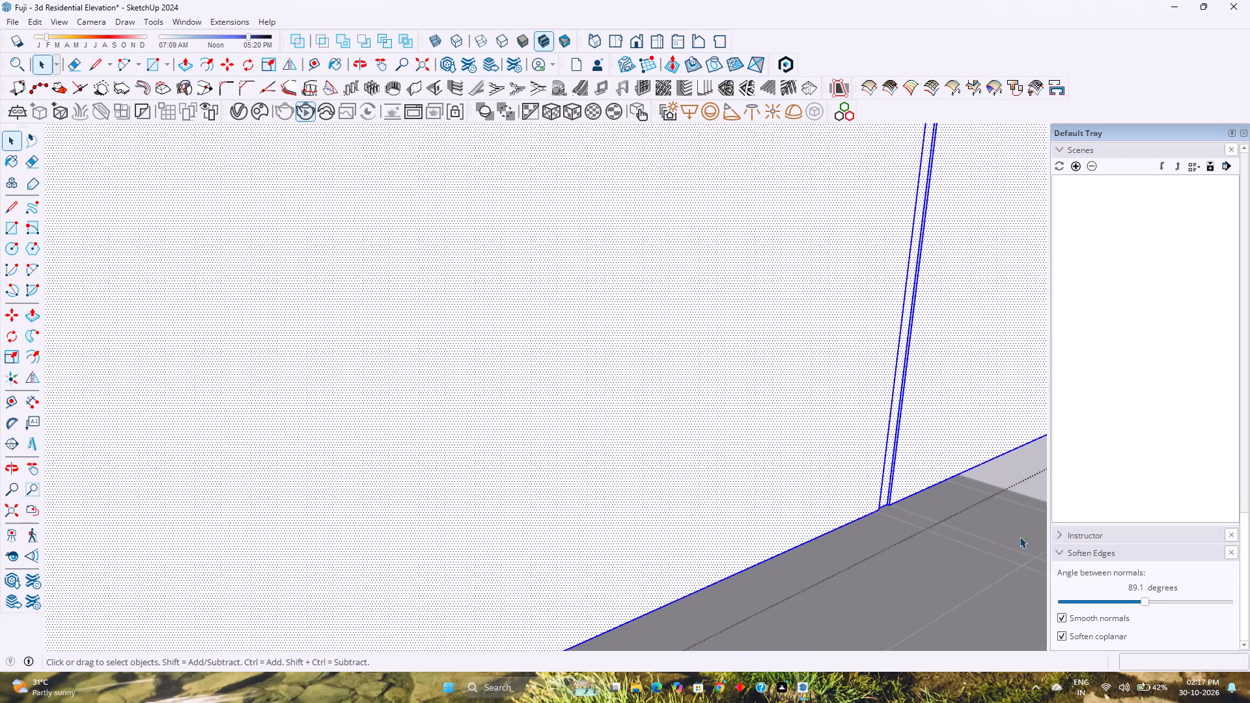
left_click(1150, 602)
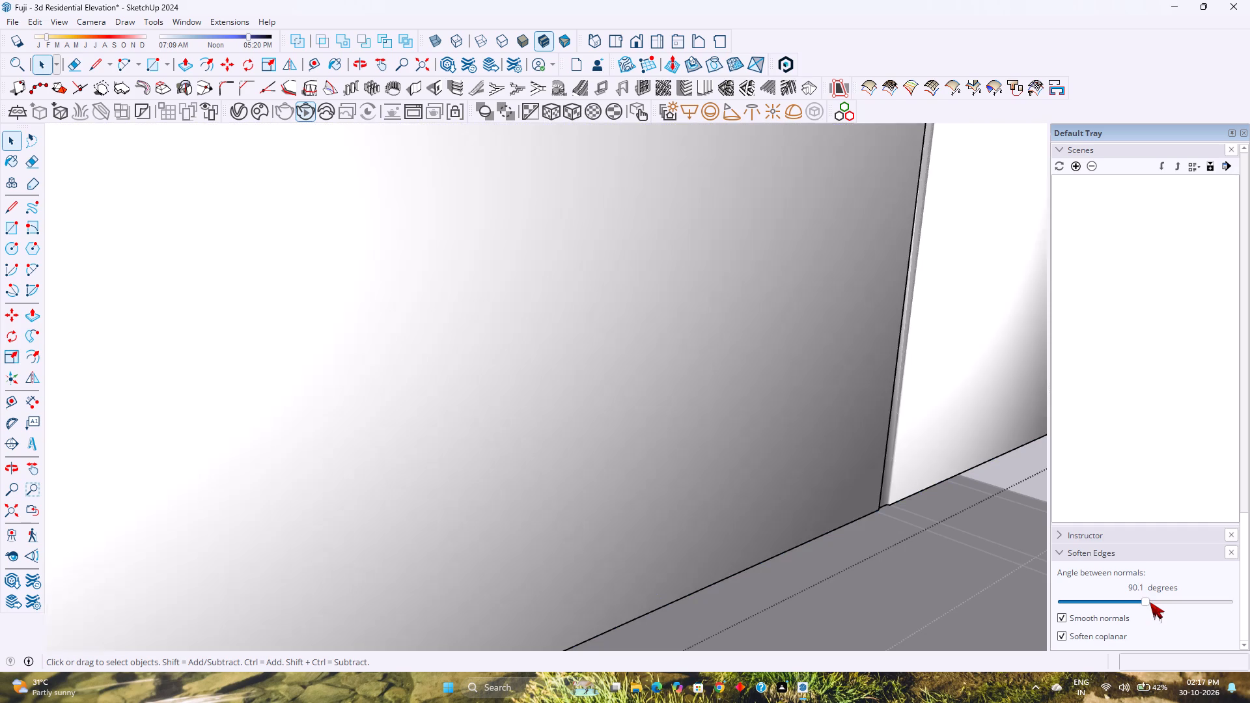
Examine the softened facade's grooves, curved recess and shading from both sides of the building, and close the facade group.
scroll(857, 517, "down", 16)
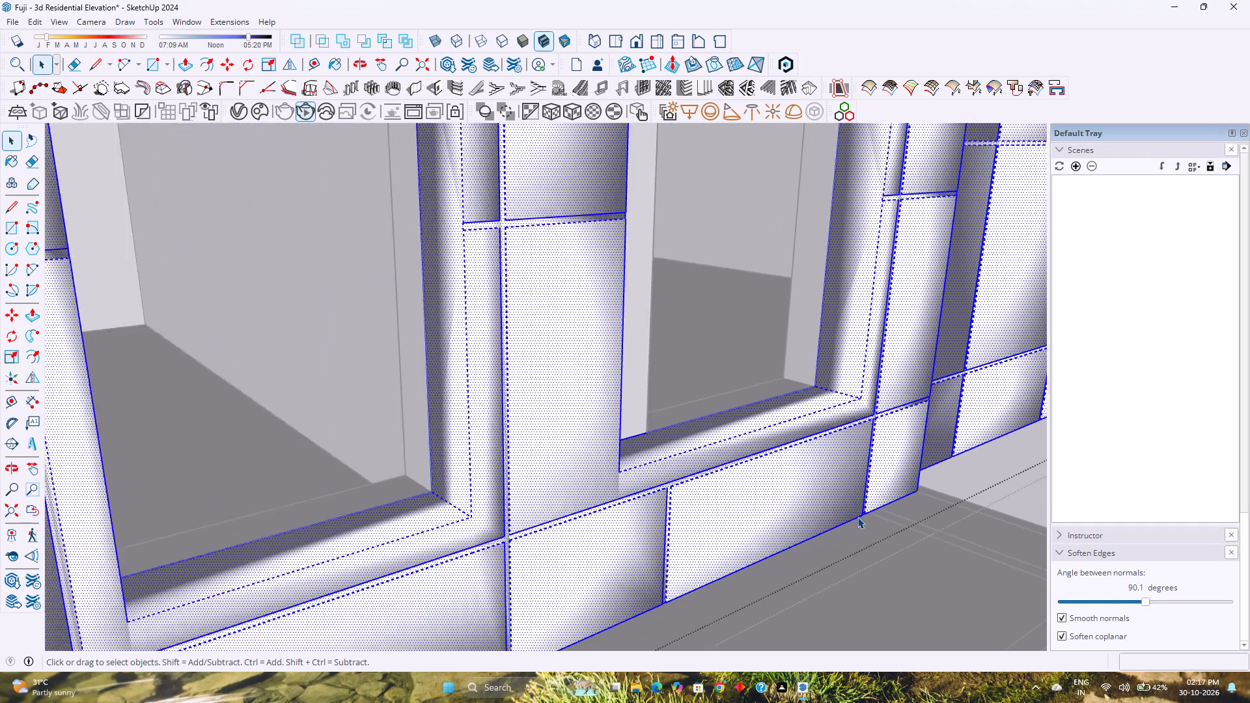
scroll(857, 517, "down", 10)
key("space")
scroll(740, 491, "down", 5)
key("Escape")
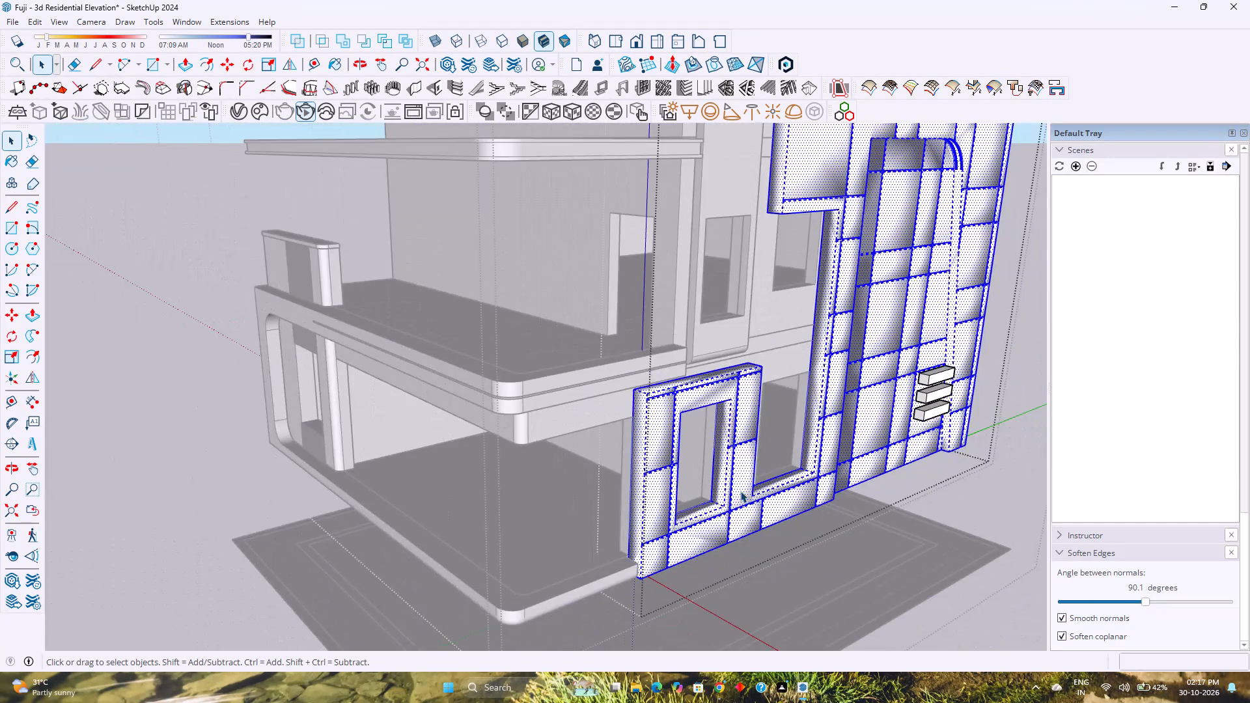
scroll(740, 491, "down", 5)
scroll(749, 527, "up", 2)
middle_click_drag(745, 527, 367, 504)
middle_click(365, 504)
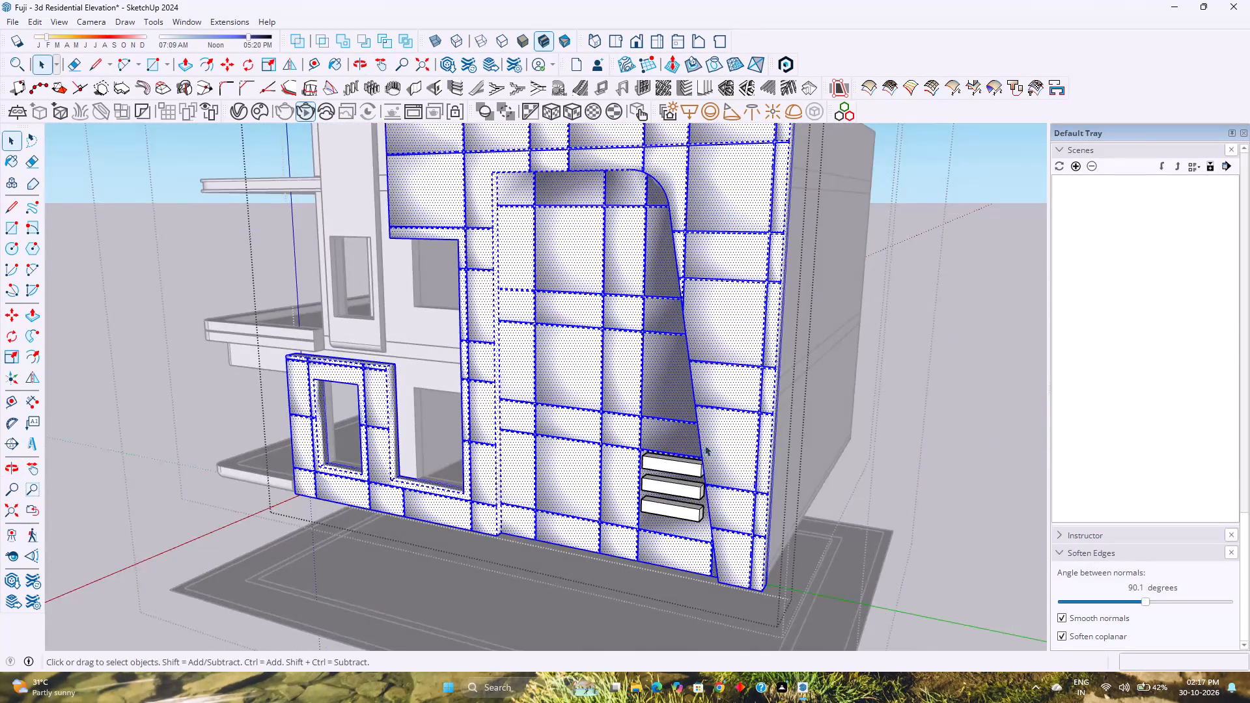
scroll(712, 445, "up", 2)
middle_click_drag(705, 448, 742, 543)
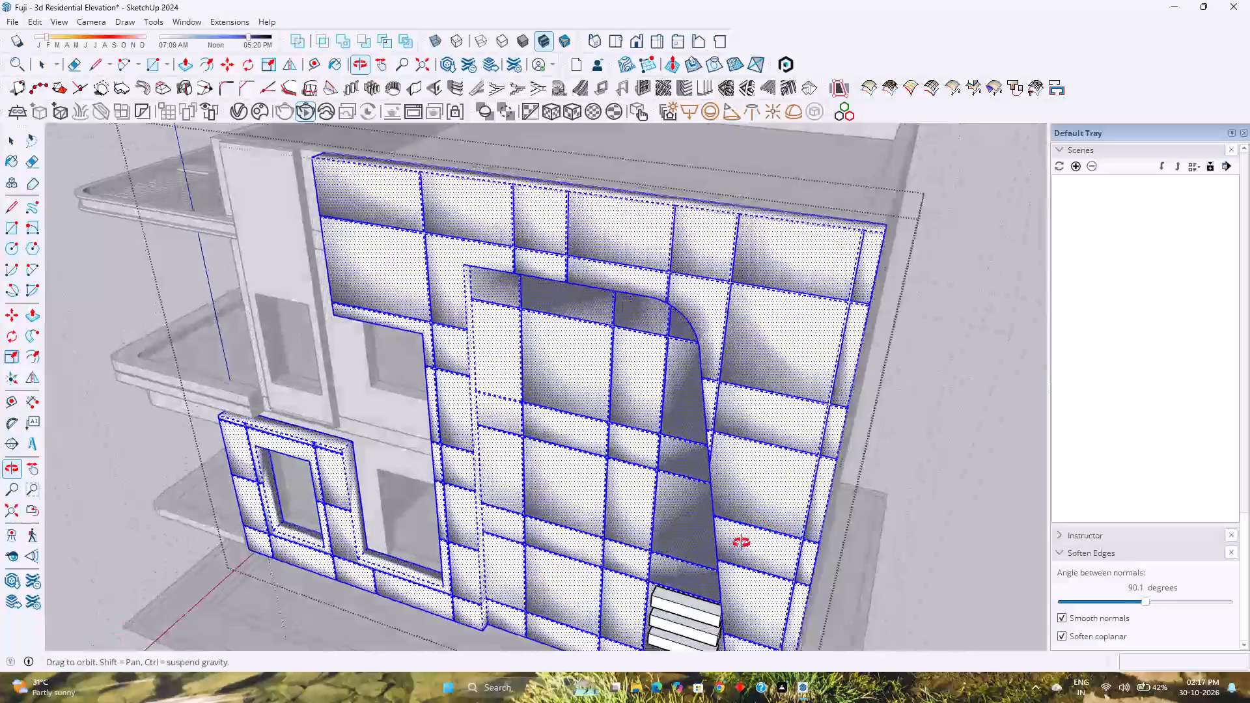
middle_click_drag(742, 543, 952, 396)
middle_click(952, 396)
middle_click_drag(786, 524, 980, 549)
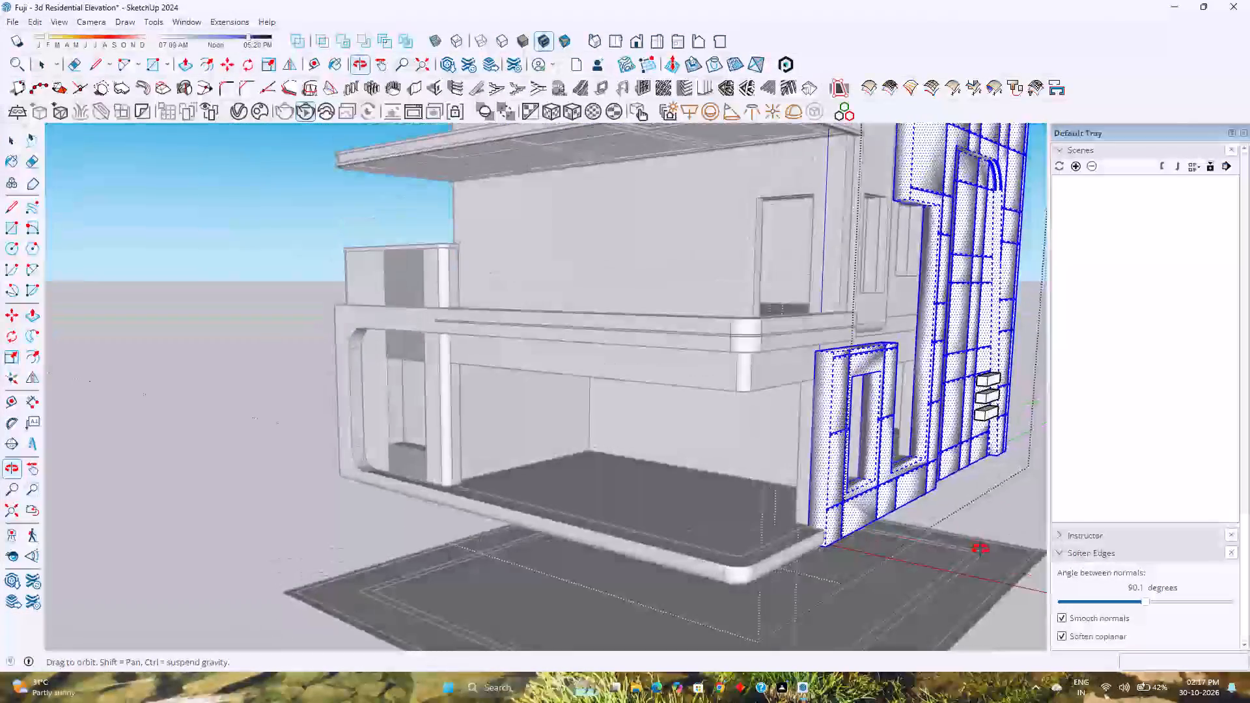
middle_click_drag(980, 549, 990, 585)
middle_click(990, 585)
middle_click_drag(945, 465, 737, 590, "shift")
scroll(791, 504, "up", 3)
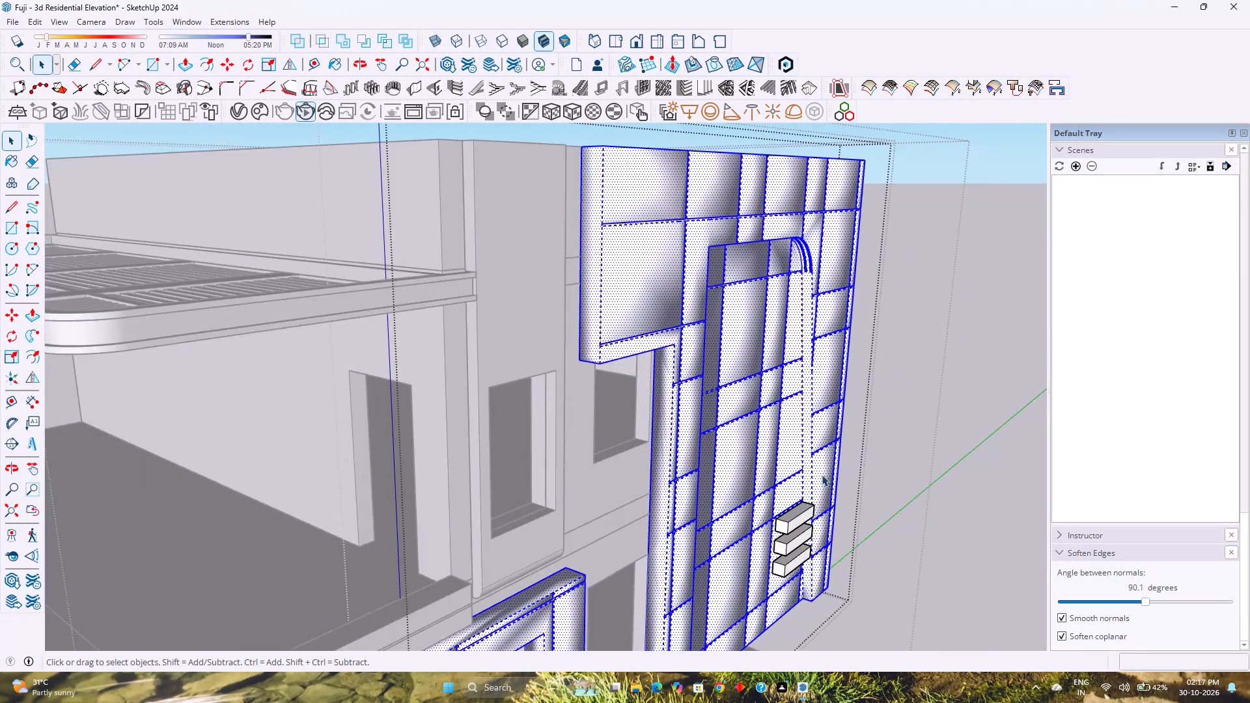
scroll(822, 475, "up", 8)
scroll(824, 472, "down", 3)
left_click(877, 472)
left_click(915, 474)
Examine the softened facade together with the whole building from the street side and the front corner.
scroll(880, 464, "down", 4)
middle_click_drag(897, 517, 704, 470)
middle_click(704, 470)
scroll(702, 463, "down", 7)
middle_click_drag(330, 485, 482, 486)
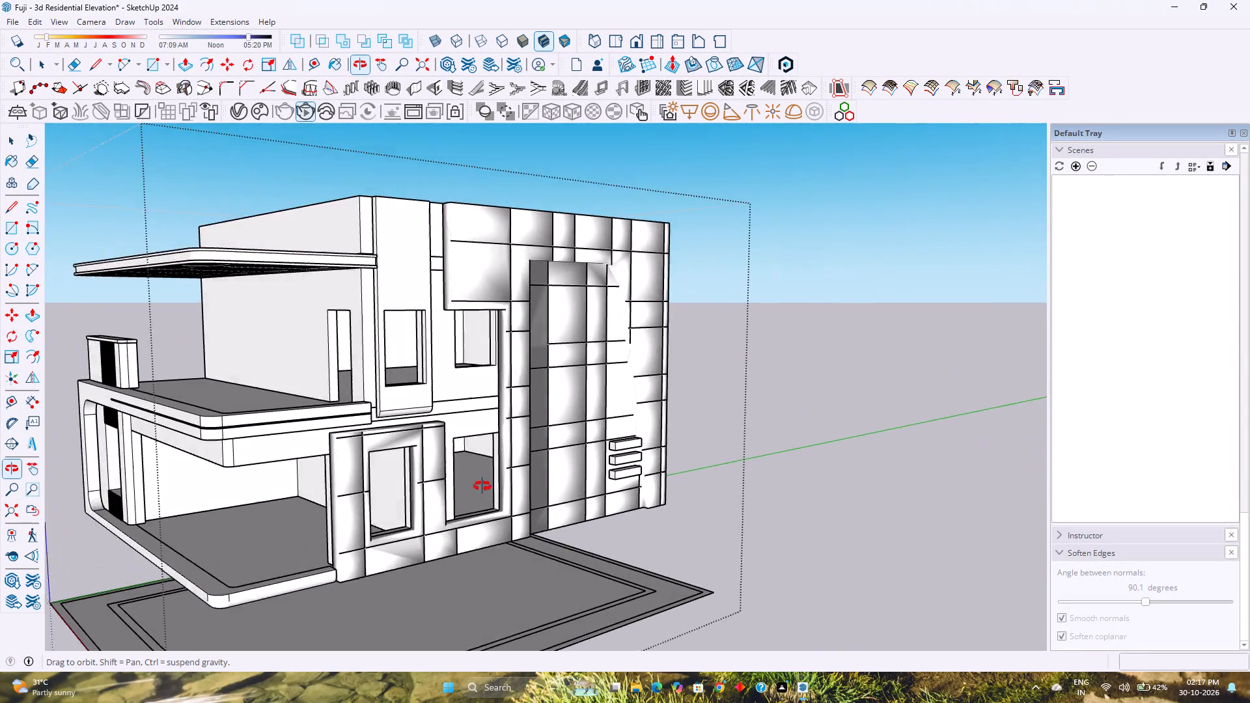
middle_click_drag(482, 486, 626, 413)
scroll(715, 392, "up", 4)
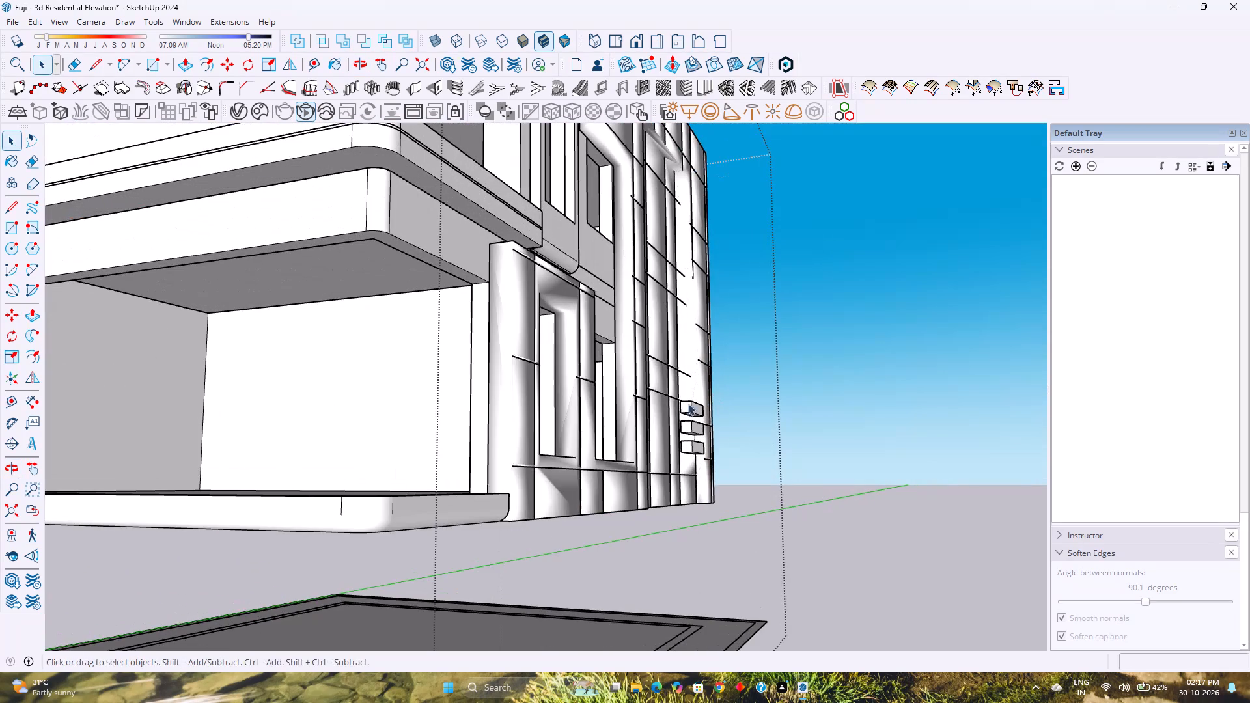
middle_click_drag(632, 411, 738, 561, "shift")
middle_click(739, 561)
scroll(740, 555, "down", 3)
middle_click_drag(743, 551, 717, 563)
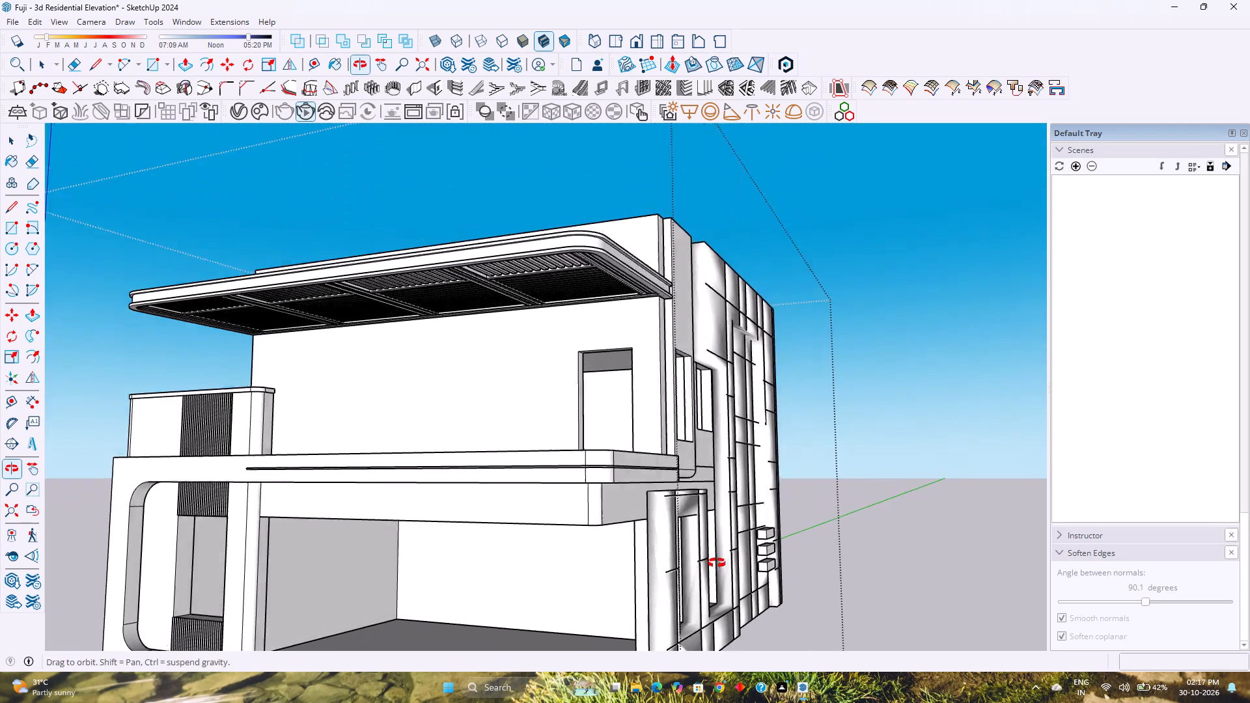
middle_click_drag(717, 563, 635, 558)
middle_click(635, 558)
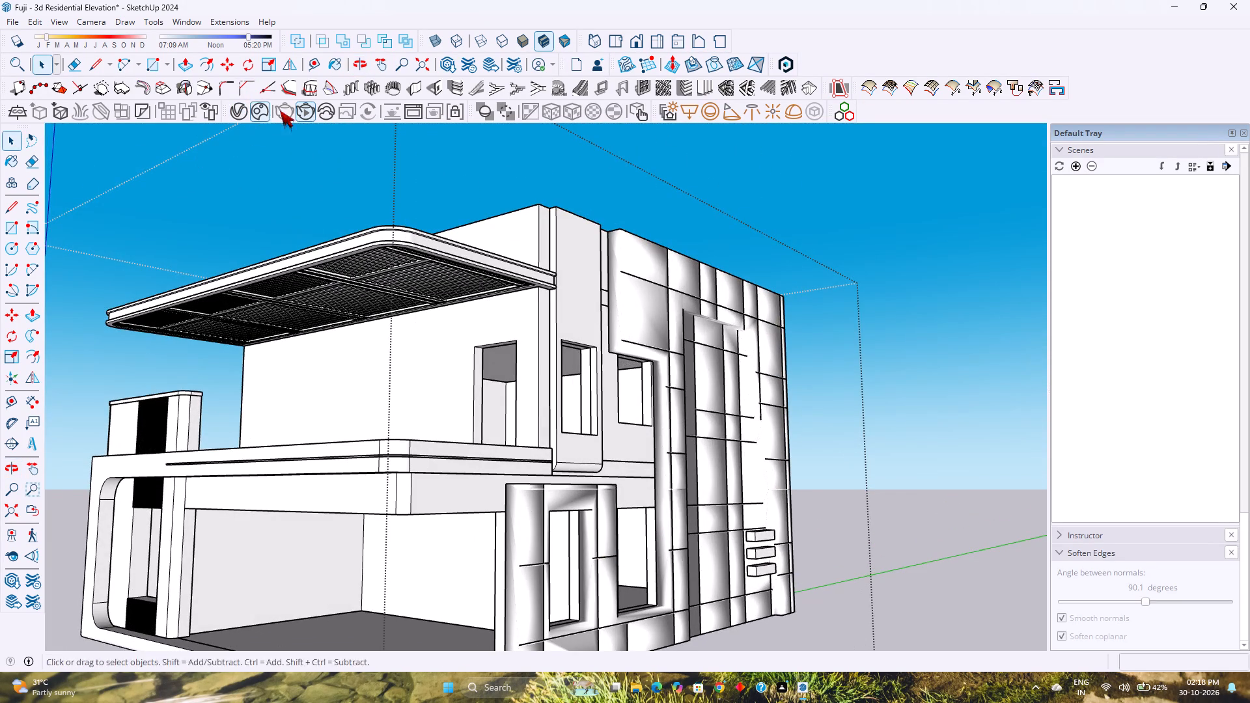
Render the front-corner view with V-Ray and inspect the facade's recess, grooves and window surrounds in the rendered image.
left_click(307, 111)
left_click(309, 115)
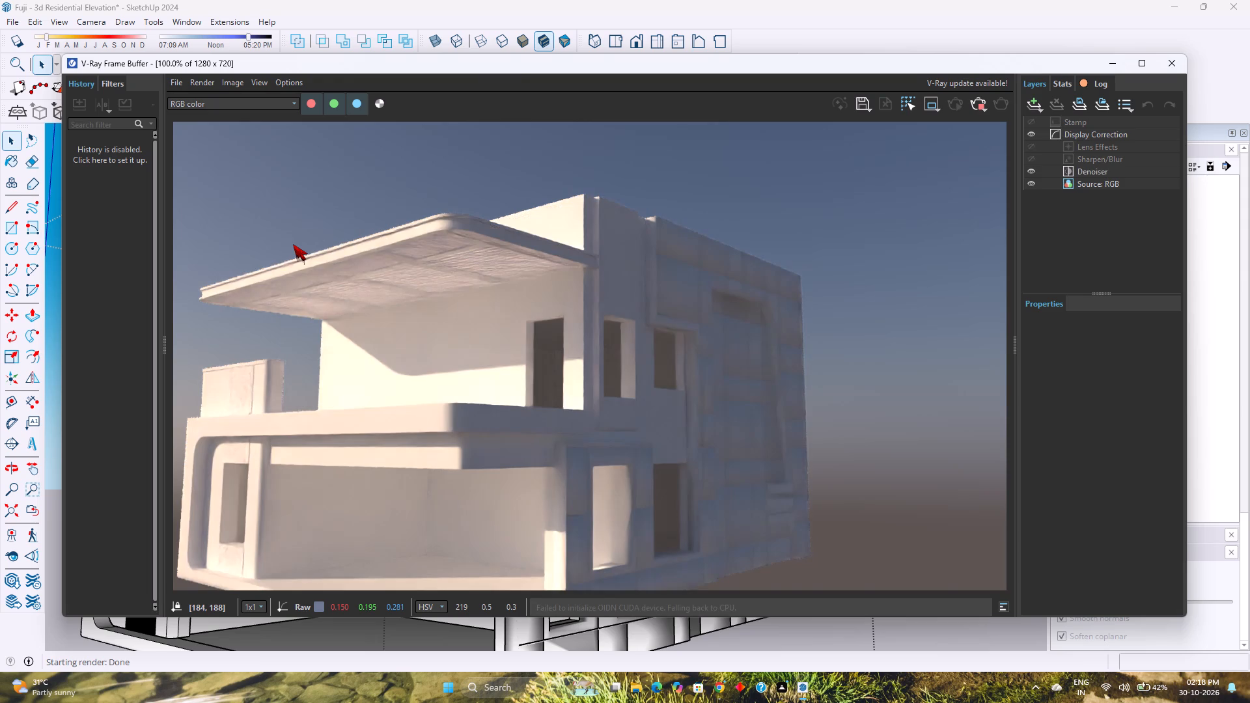
scroll(777, 410, "up", 3)
scroll(775, 405, "down", 2)
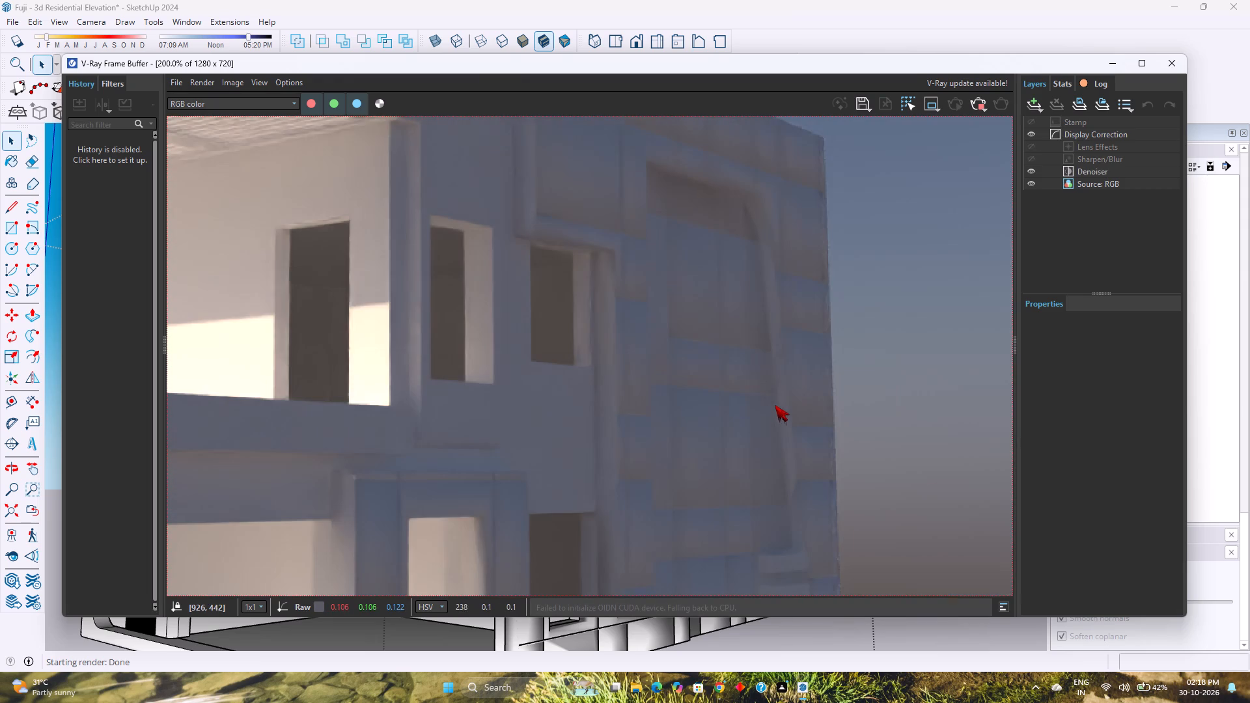
middle_click_drag(741, 291, 695, 374)
middle_click(695, 374)
scroll(732, 325, "down", 1)
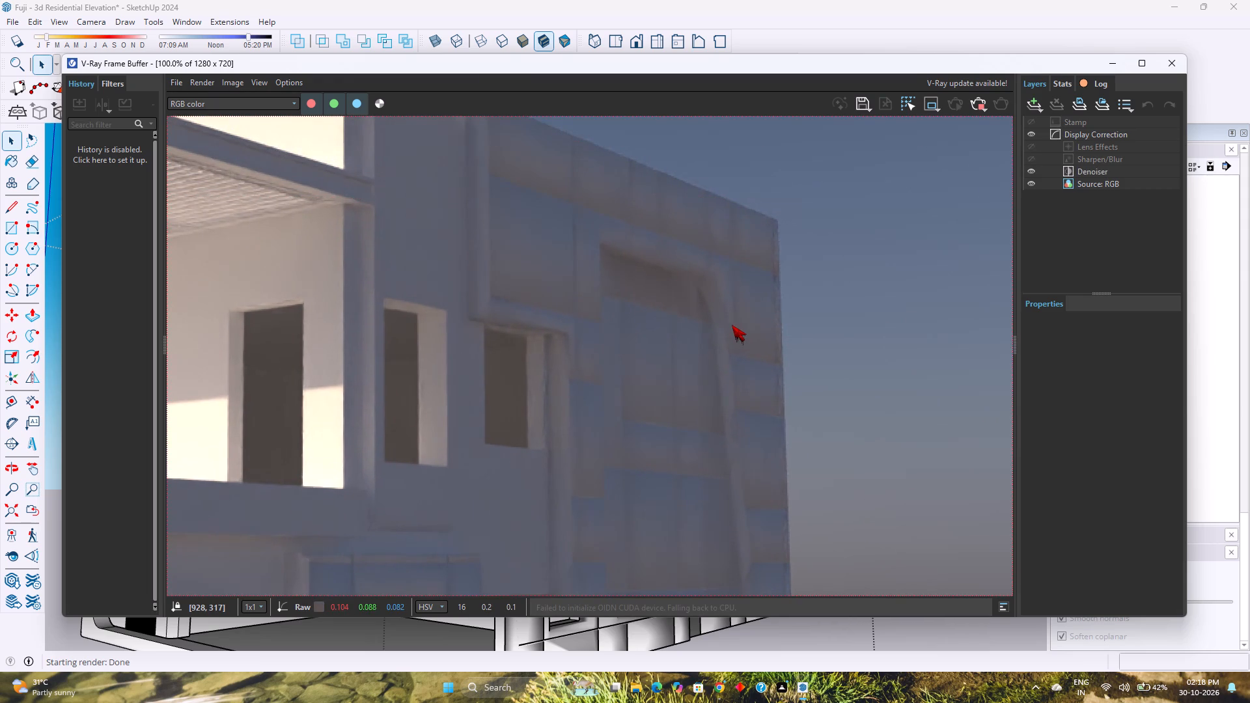
scroll(732, 325, "down", 1)
scroll(671, 340, "up", 3)
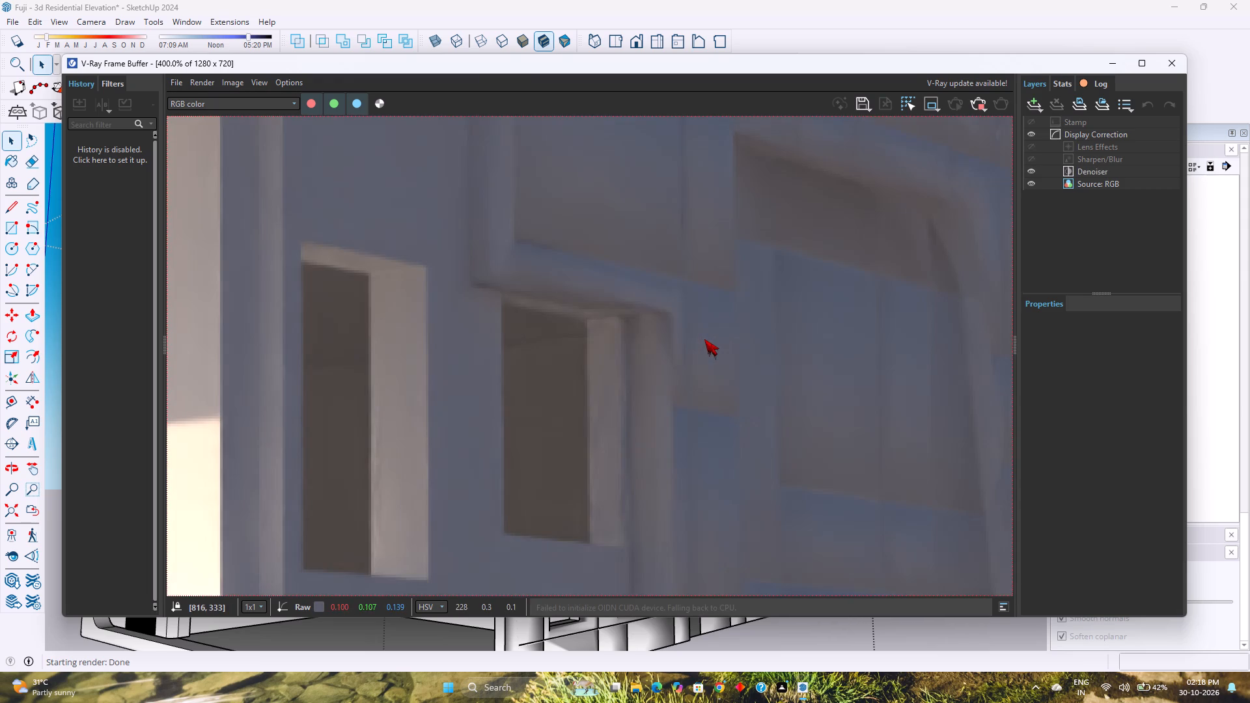
scroll(704, 339, "down", 2)
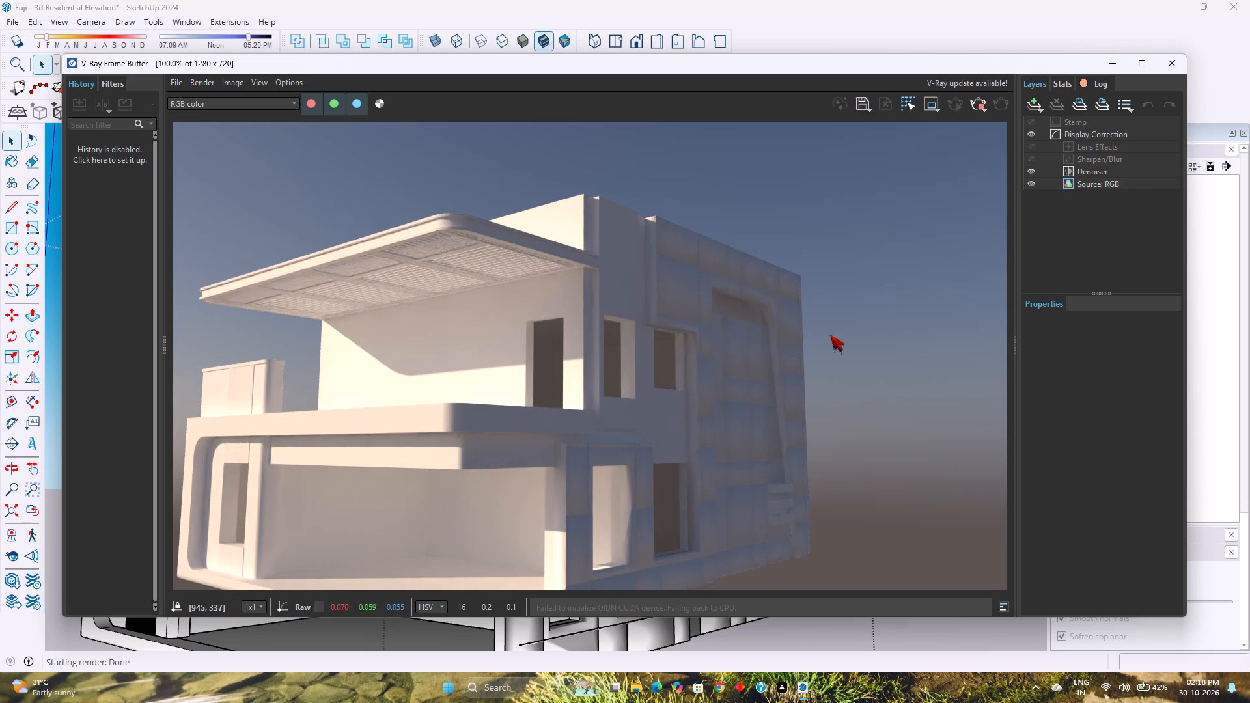
left_click(1171, 70)
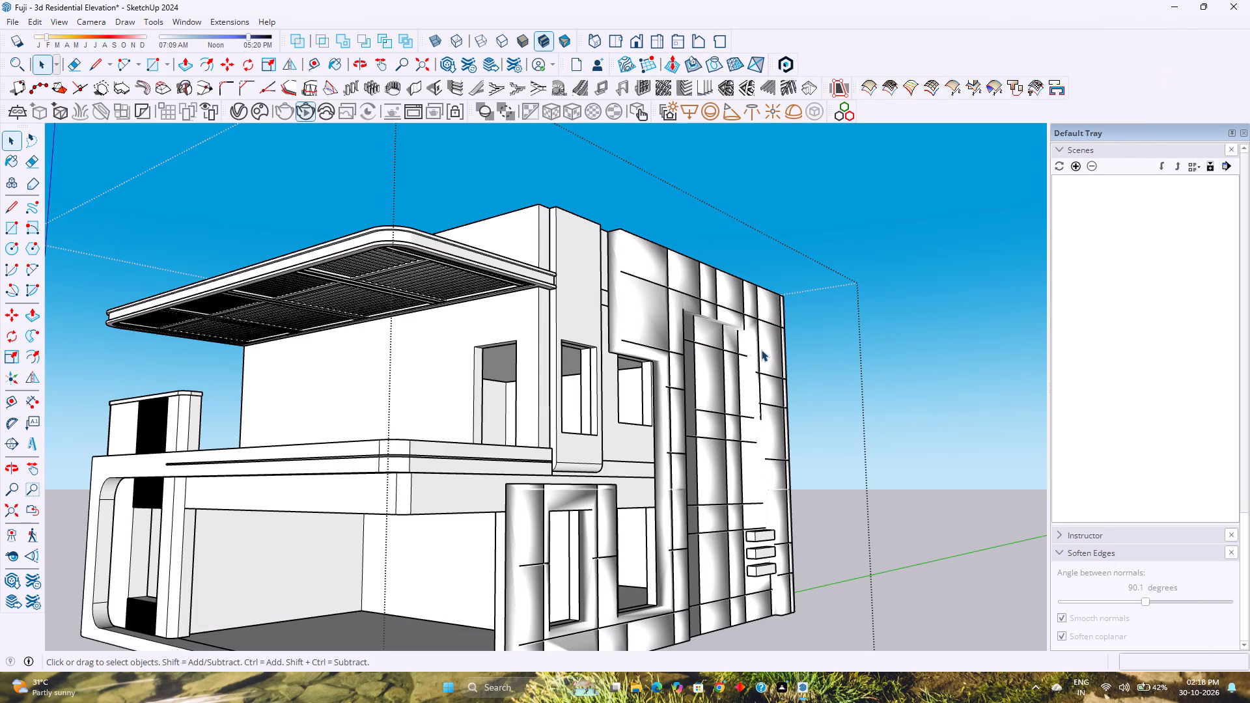
Undo the edge softening changes made to the grooved facade.
key("ctrl+z")
key("ctrl+z")
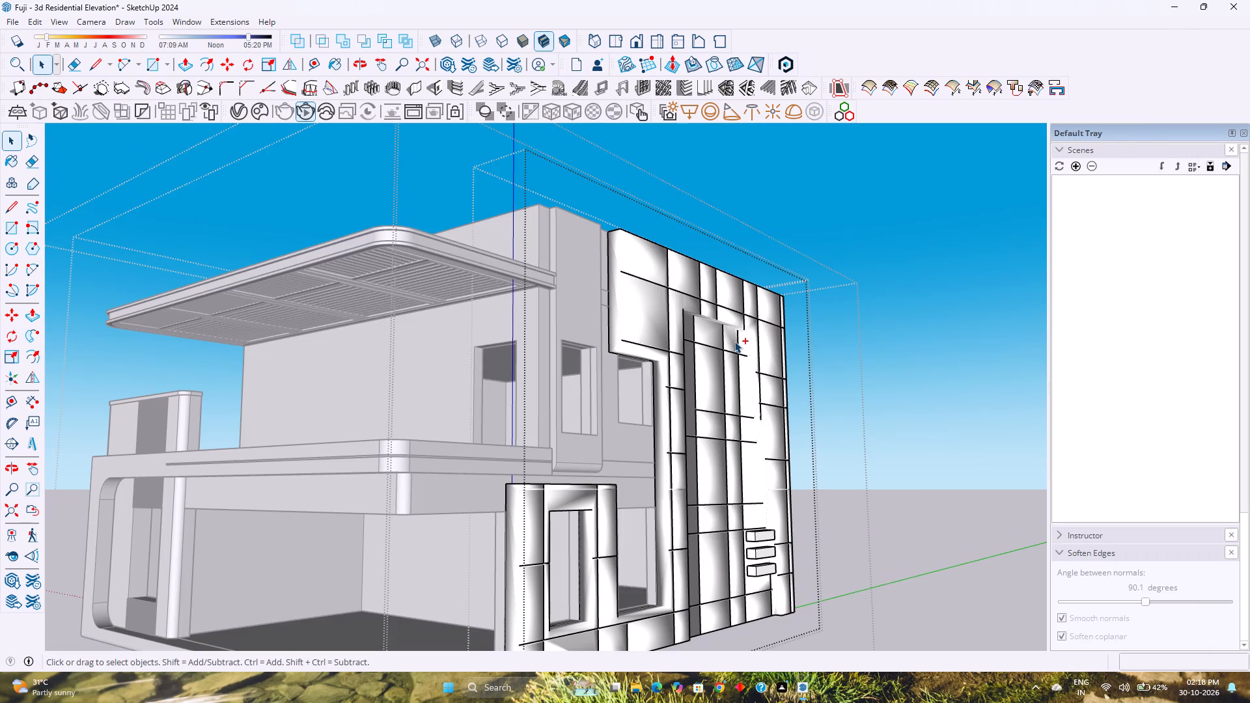
key("ctrl+z")
key("ctrl+z")
key("ctrl+z")
key("ctrl+z")
key("ctrl+z")
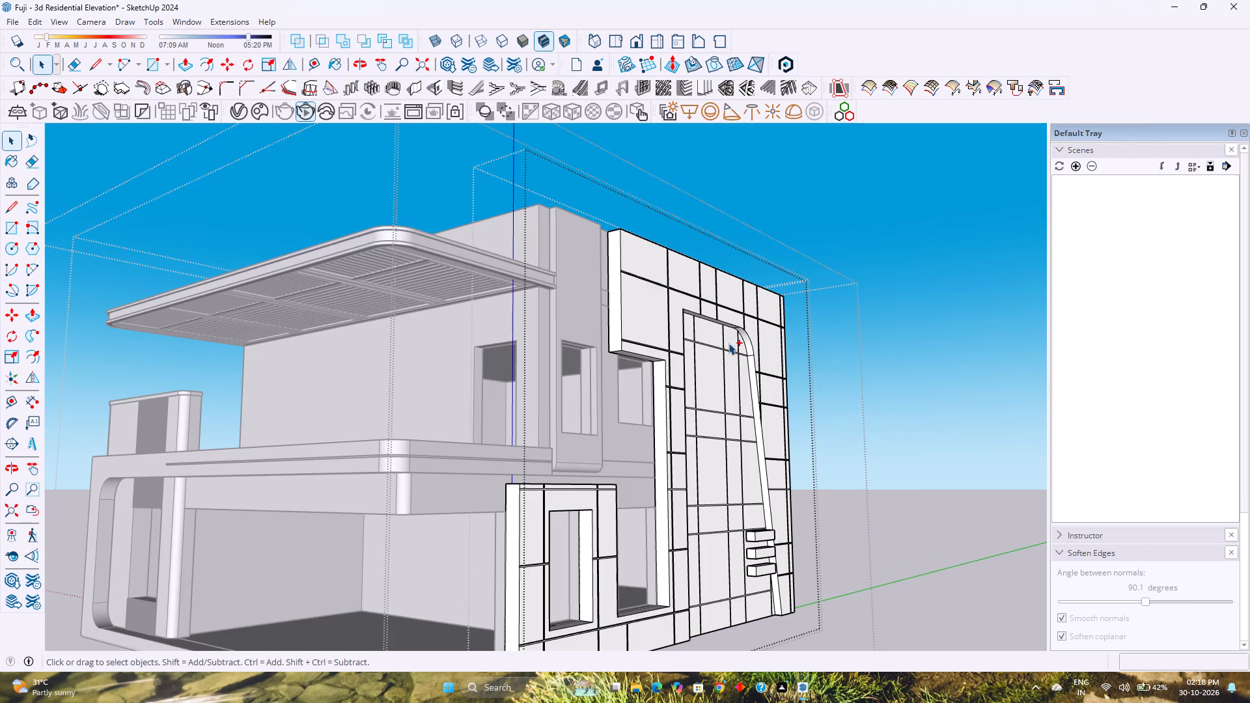
key("ctrl+z")
Compare the undo and redo states of the groove edges beside the three projecting blocks, and redo the last undone change.
scroll(725, 609, "up", 9)
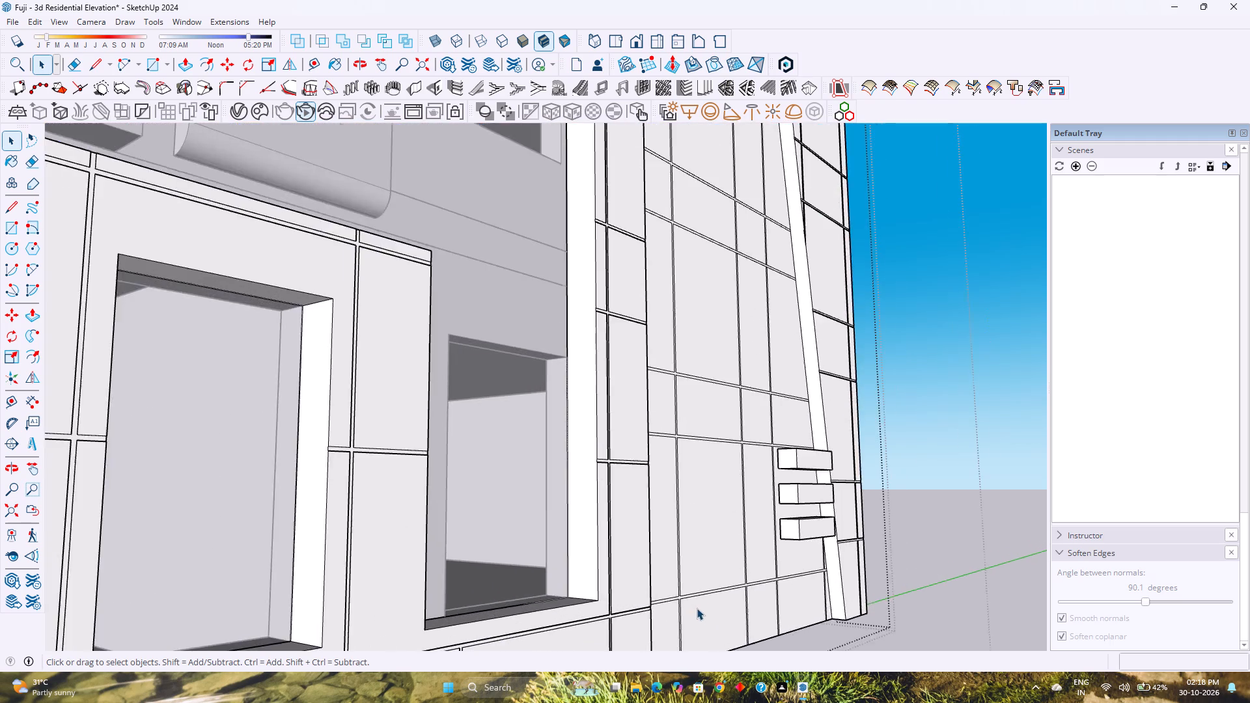
scroll(697, 608, "up", 12)
key("ctrl+y")
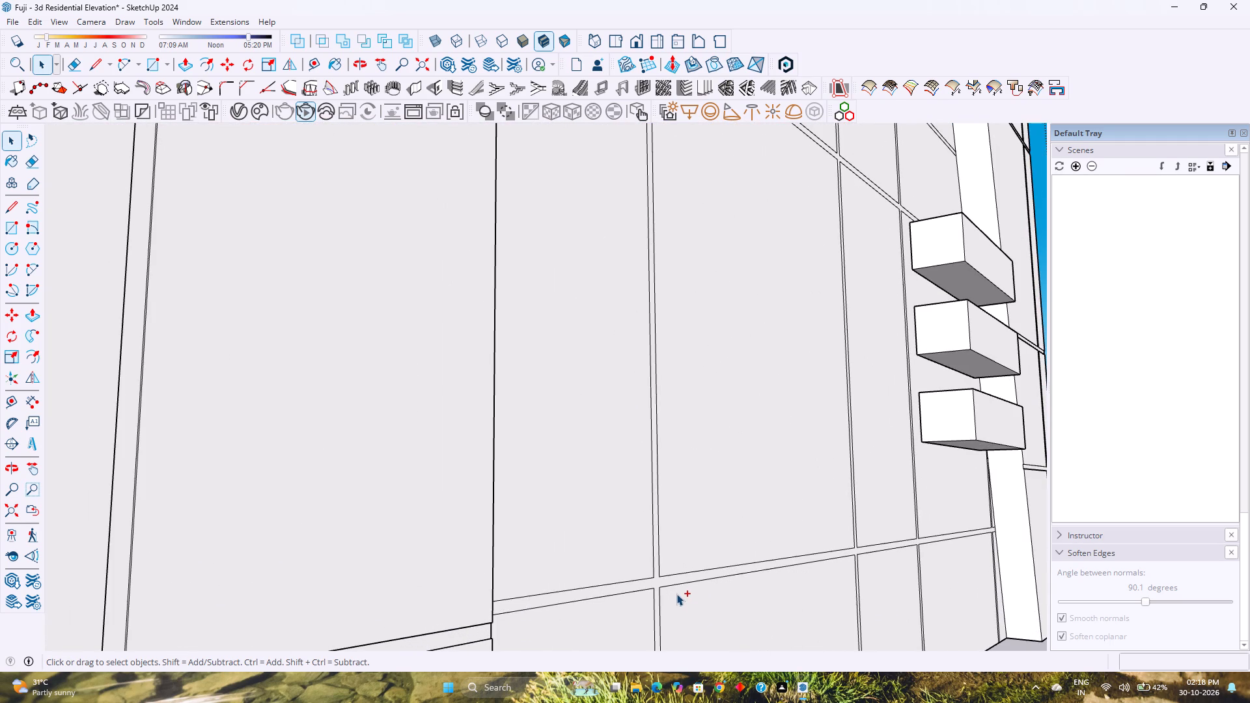
key("ctrl+y")
key("ctrl+y")
key("ctrl+y")
key("ctrl+y")
key("ctrl+y")
key("ctrl+z")
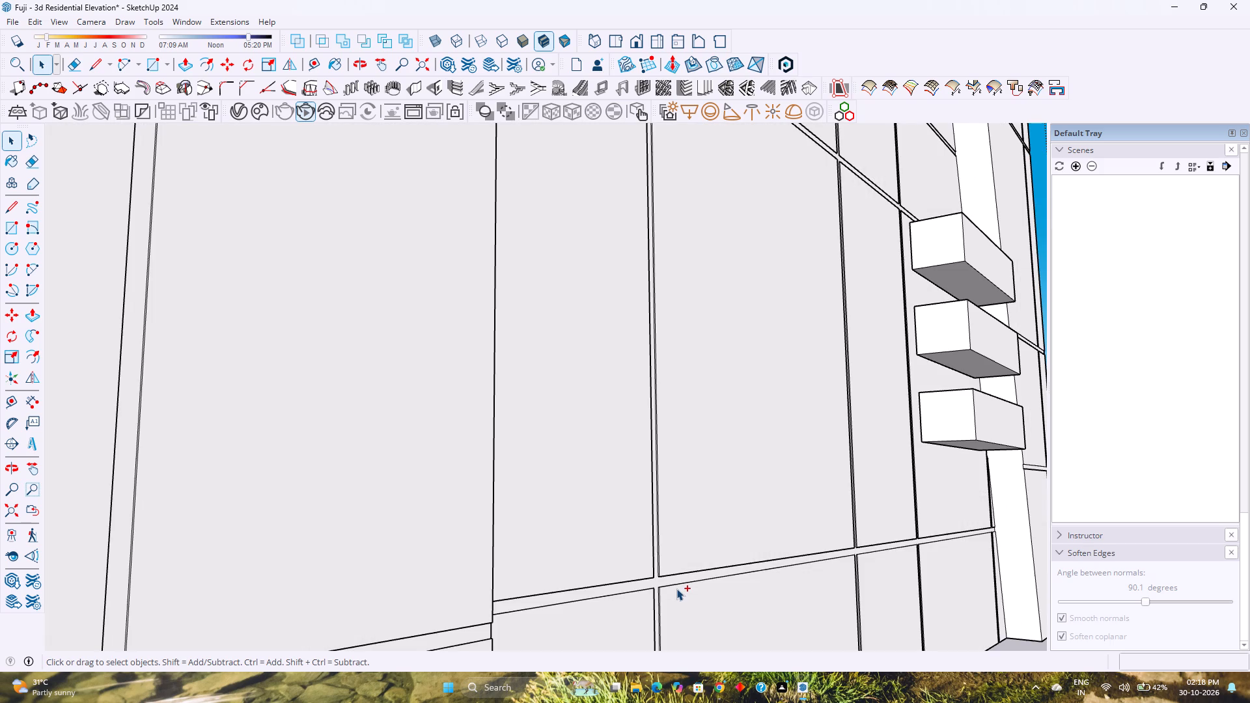
key("ctrl+z")
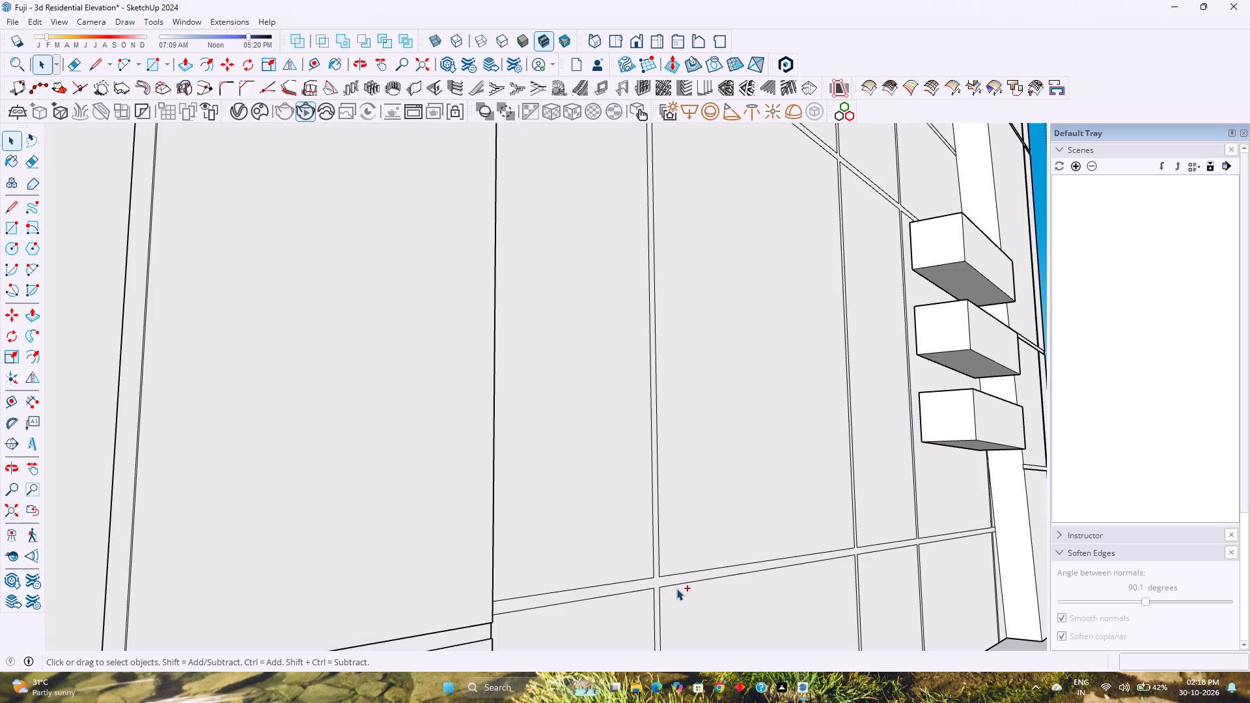
key("ctrl+y")
Reopen the facade group and soften all its geometry at 90.1 degrees with Smooth normals and Soften coplanar turned off.
scroll(678, 572, "down", 3)
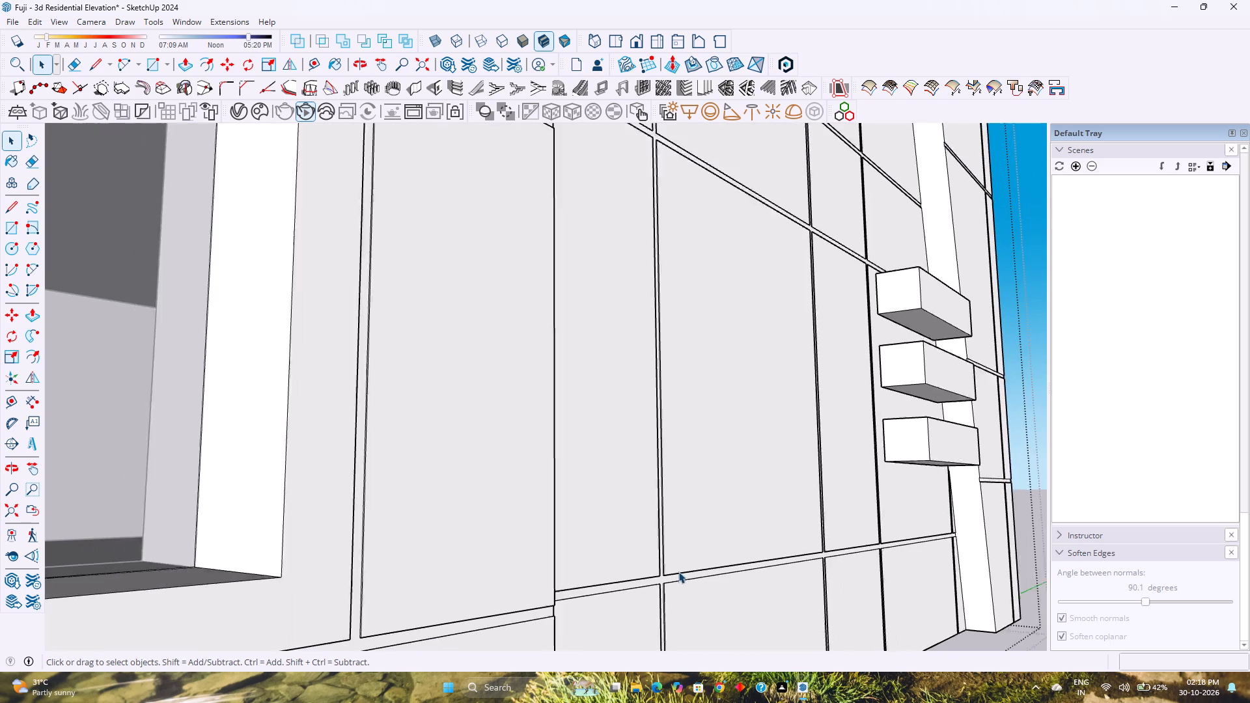
scroll(678, 572, "down", 2)
key("space")
scroll(678, 568, "down", 12)
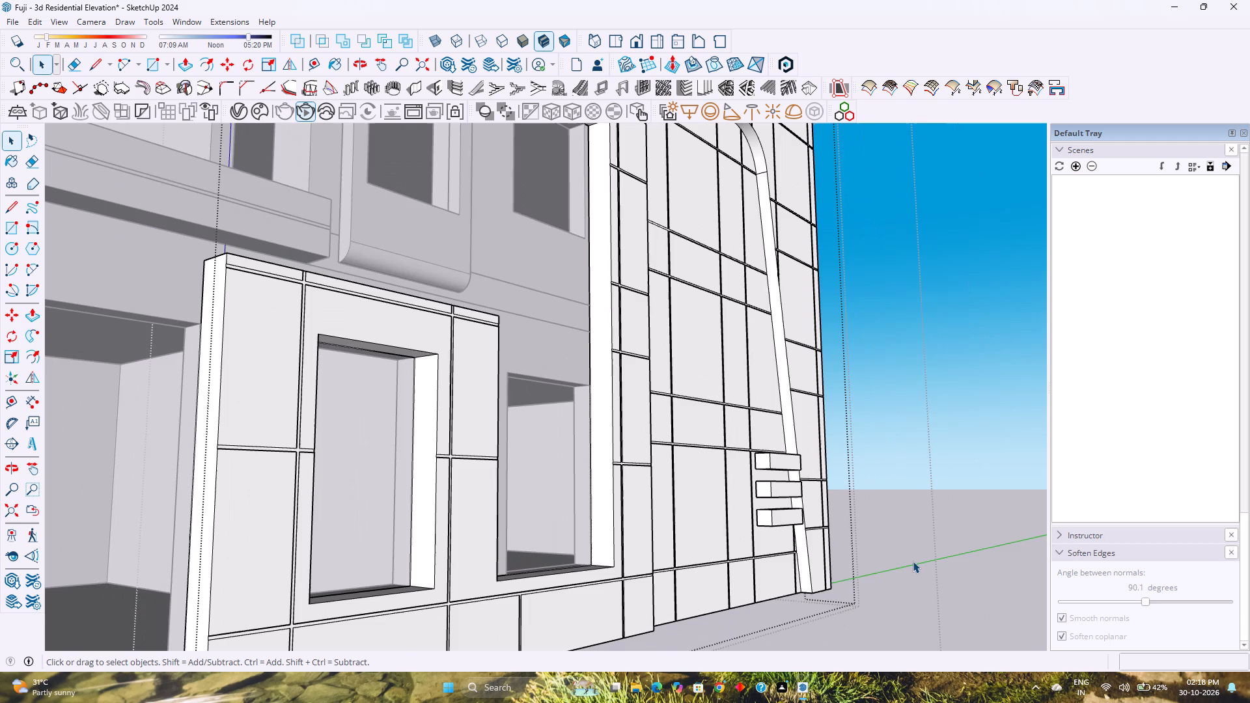
left_click(913, 561)
left_click(826, 546)
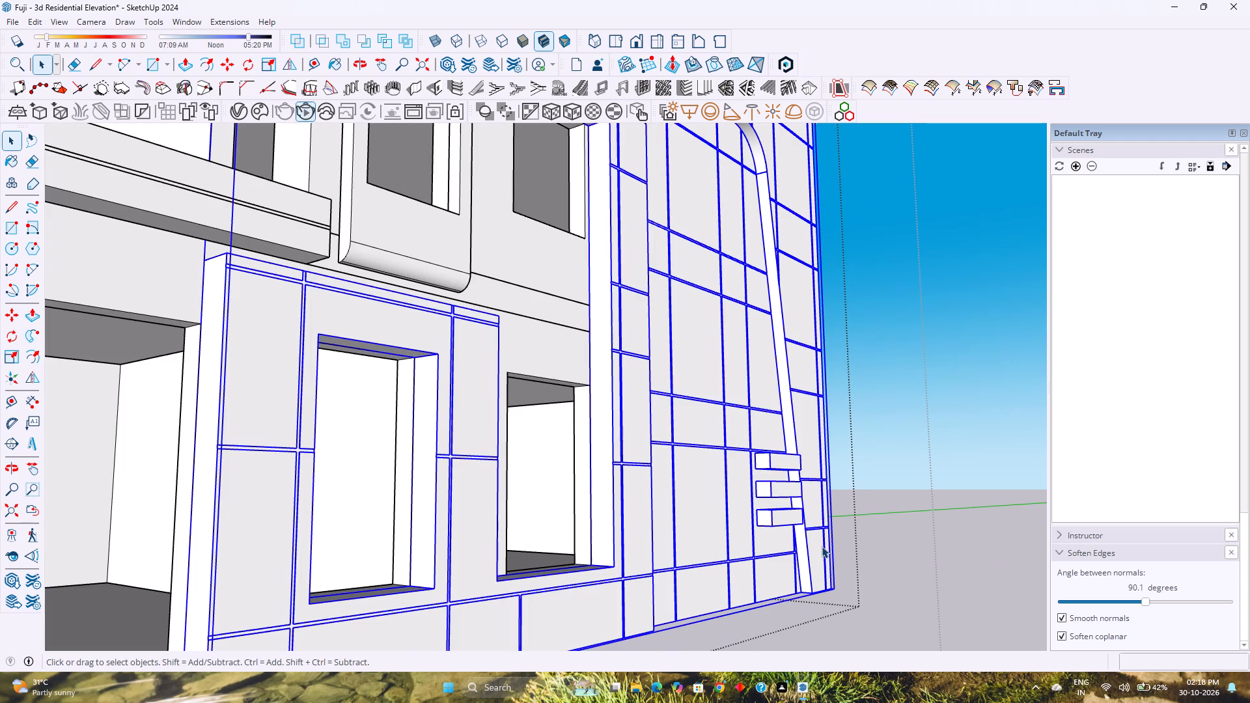
double_click(822, 546)
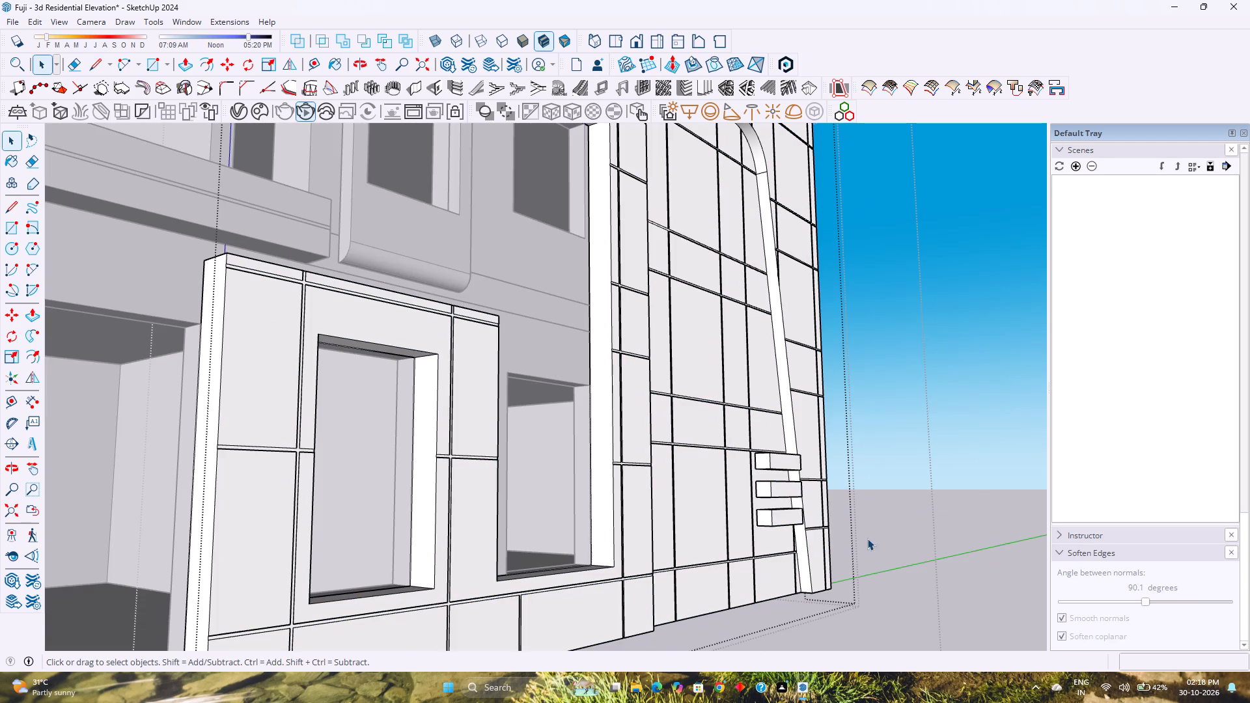
triple_click(818, 550)
right_click(818, 550)
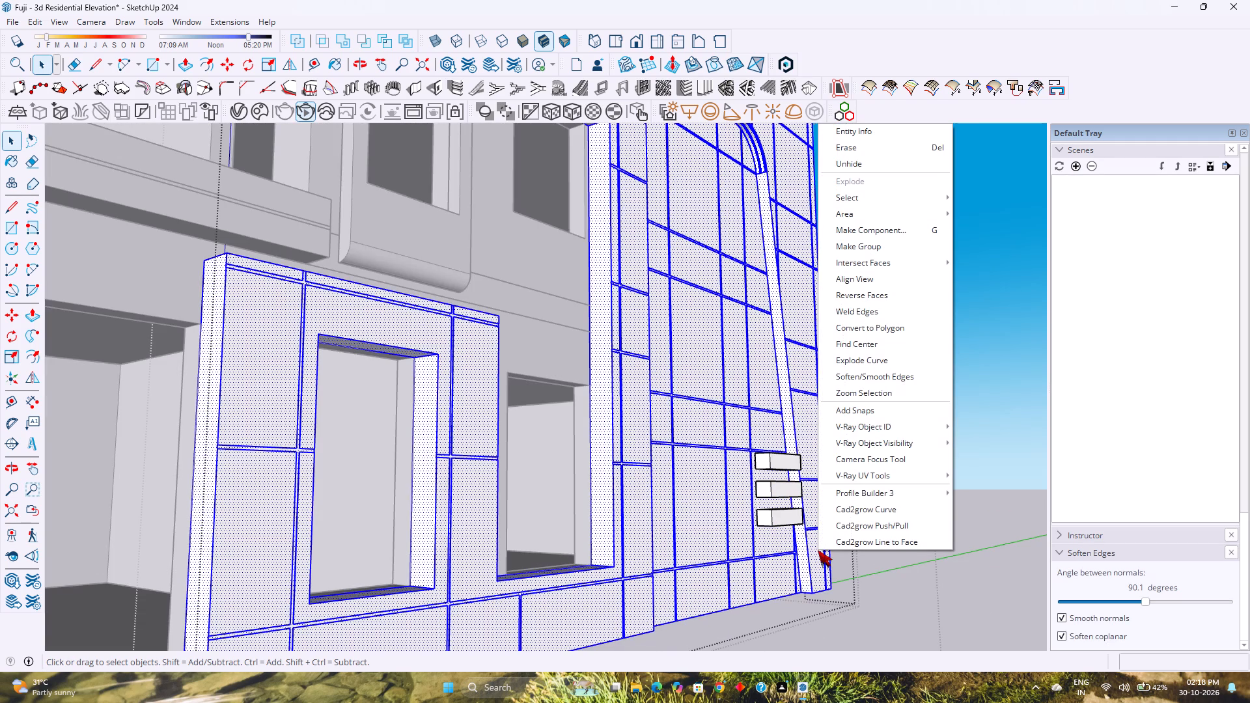
left_click(1060, 636)
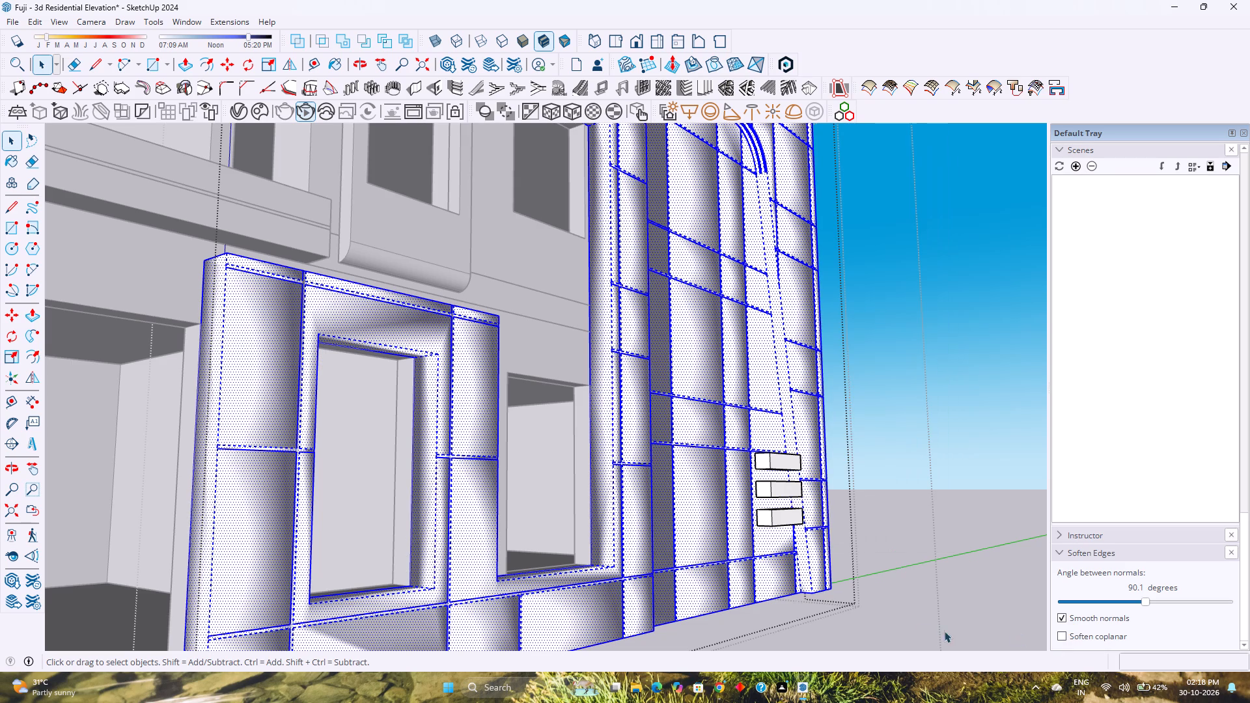
left_click(1061, 618)
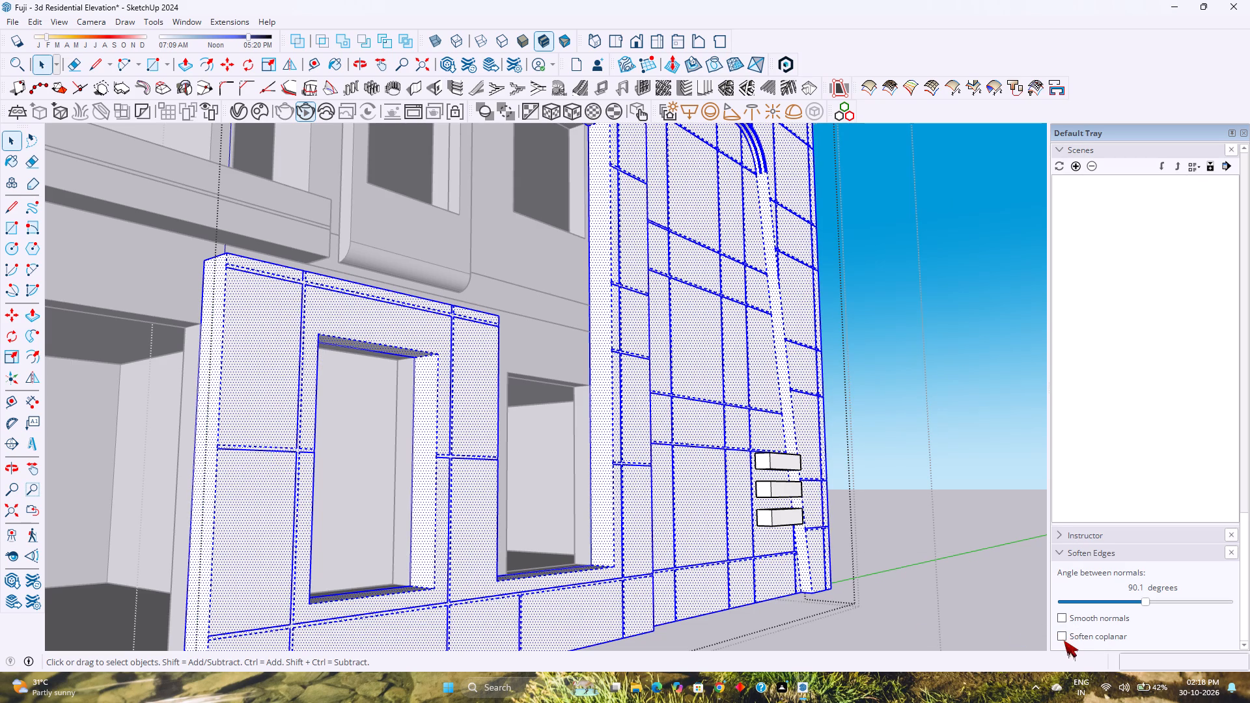
left_click(968, 570)
Inspect the facade's groove grid and curved recess from a higher front-corner view.
scroll(969, 565, "down", 3)
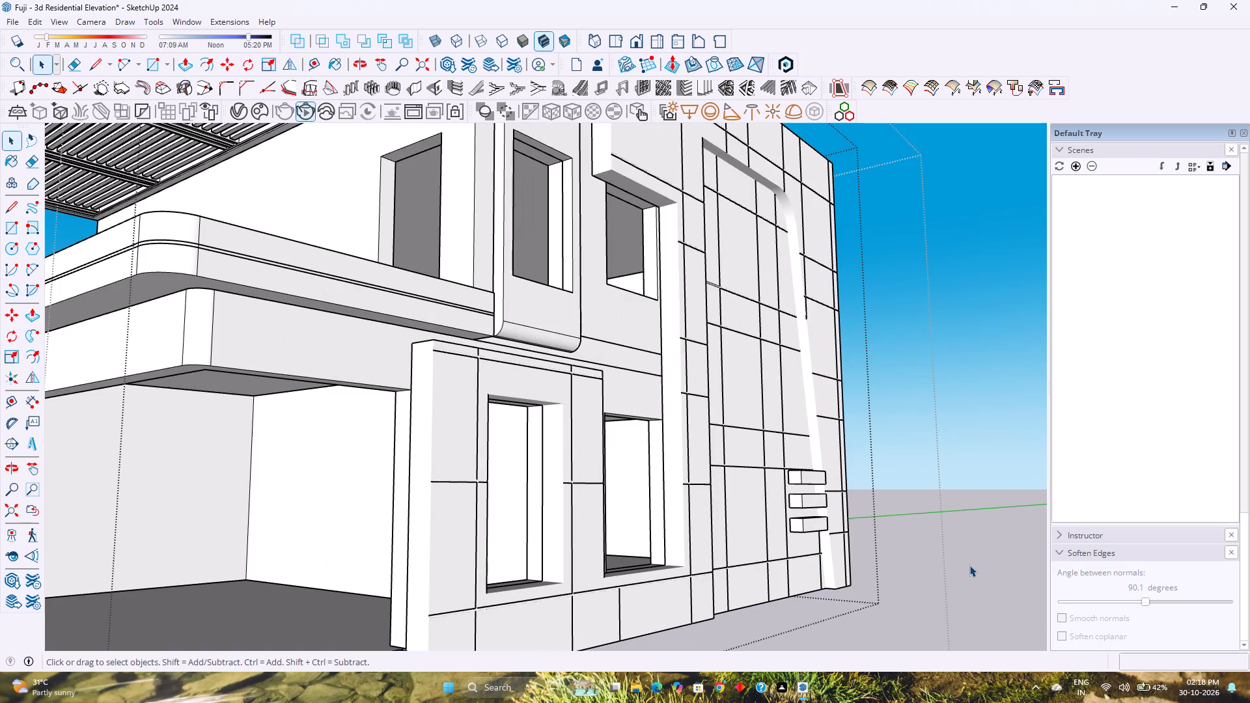
scroll(969, 565, "up", 1)
middle_click_drag(969, 565, 858, 624)
middle_click(858, 624)
scroll(966, 601, "down", 5)
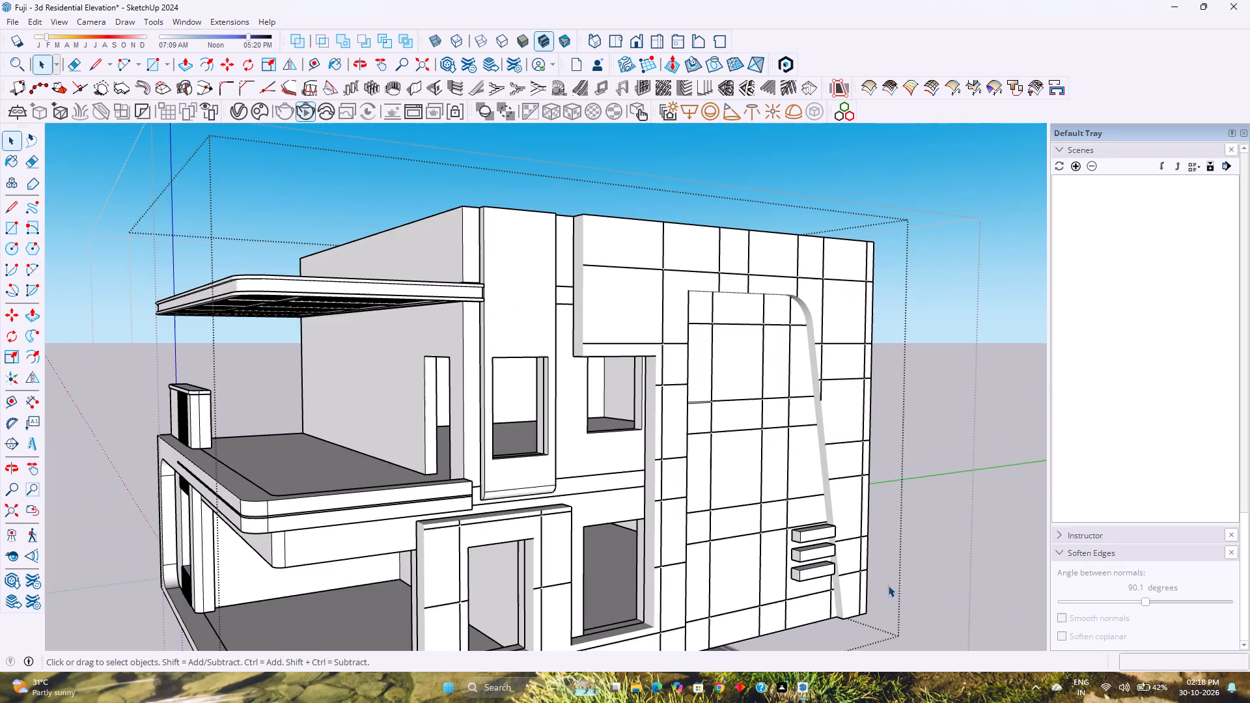
Examine the groove lines around the ground-floor window frame and along the facade from close and low front-corner views.
scroll(493, 581, "up", 19)
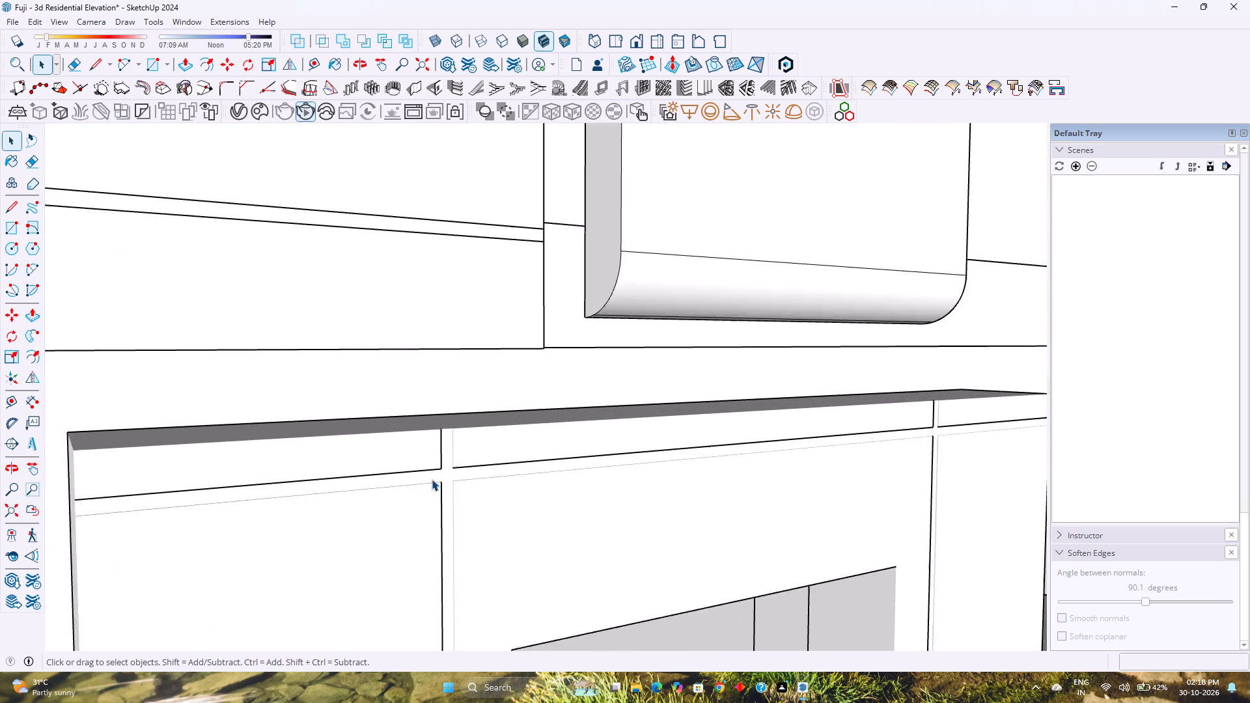
scroll(432, 479, "up", 3)
middle_click_drag(432, 479, 596, 481)
middle_click(594, 481)
scroll(592, 478, "down", 3)
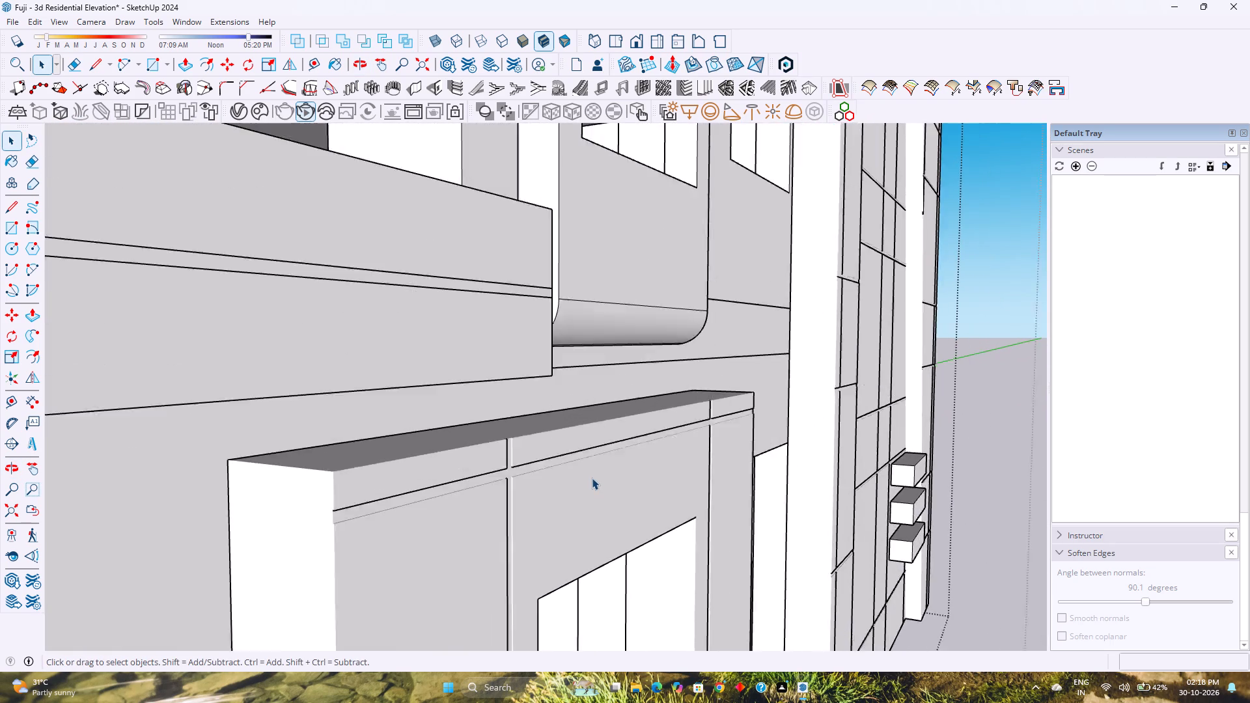
scroll(592, 478, "down", 13)
middle_click_drag(706, 497, 673, 465)
scroll(673, 462, "down", 4)
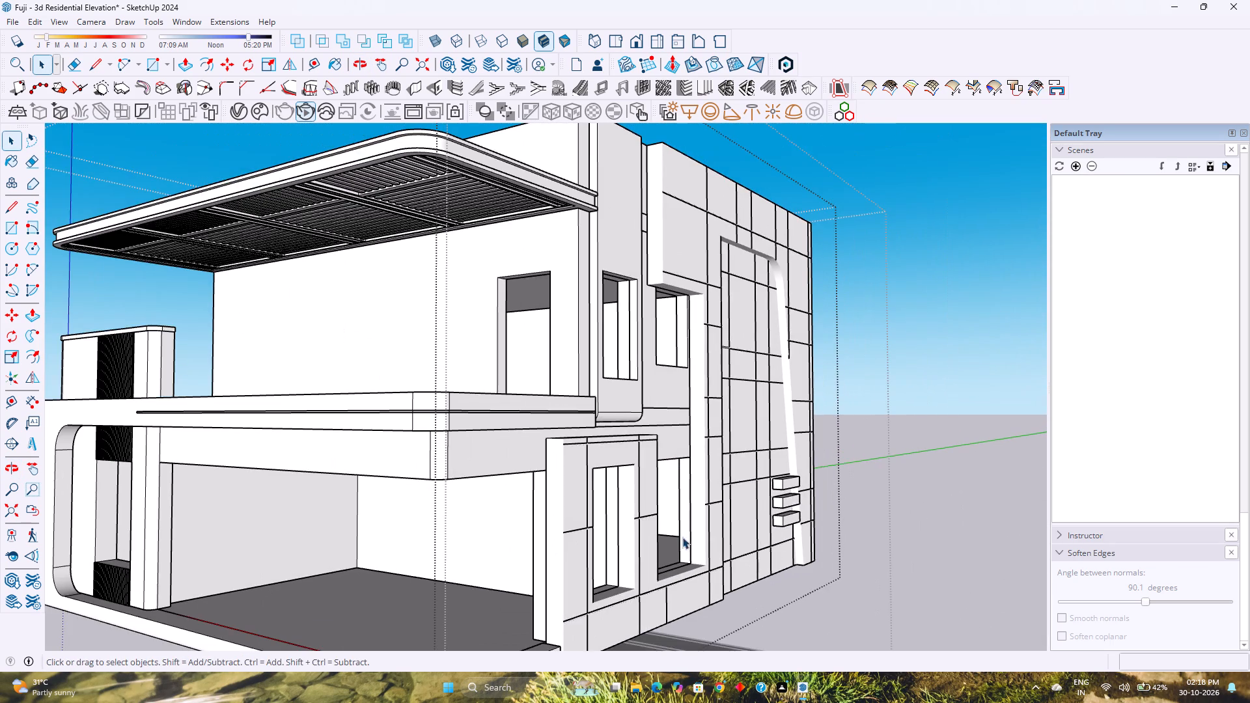
scroll(682, 537, "up", 2)
middle_click_drag(682, 537, 693, 511)
middle_click(693, 511)
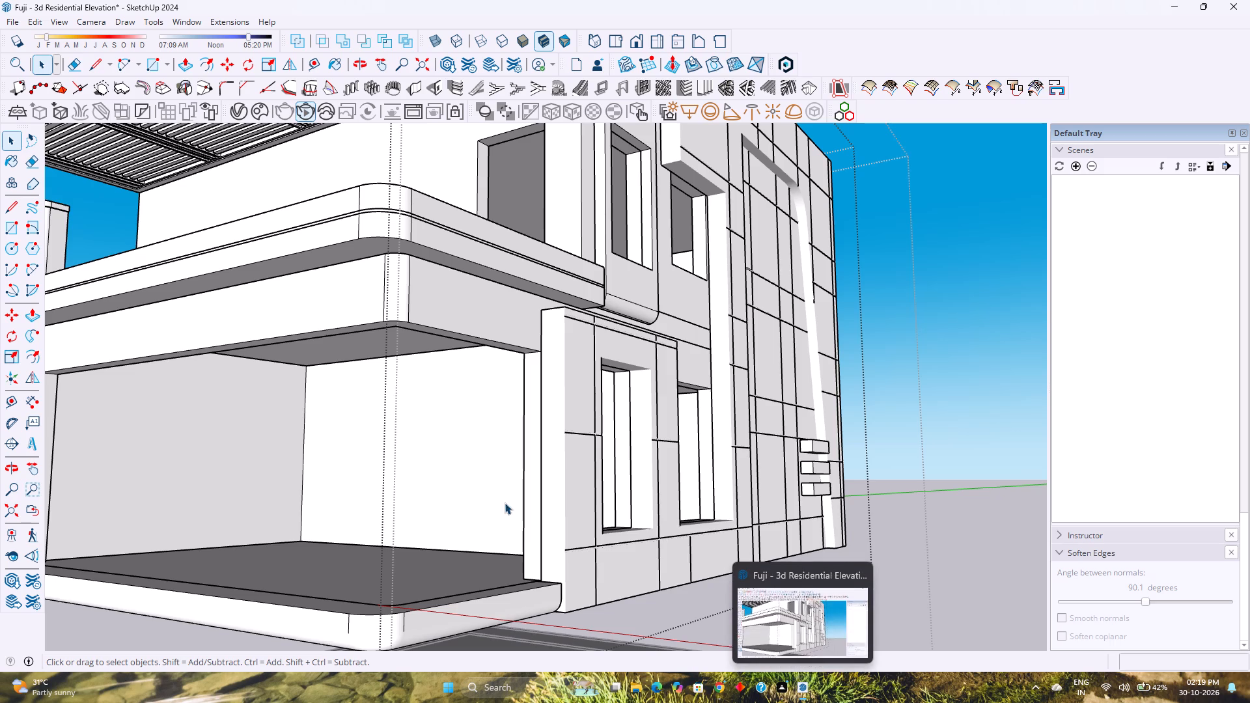
Run a V-Ray interactive render of the front corner and examine the grooves around the facade's window openings.
left_click(301, 111)
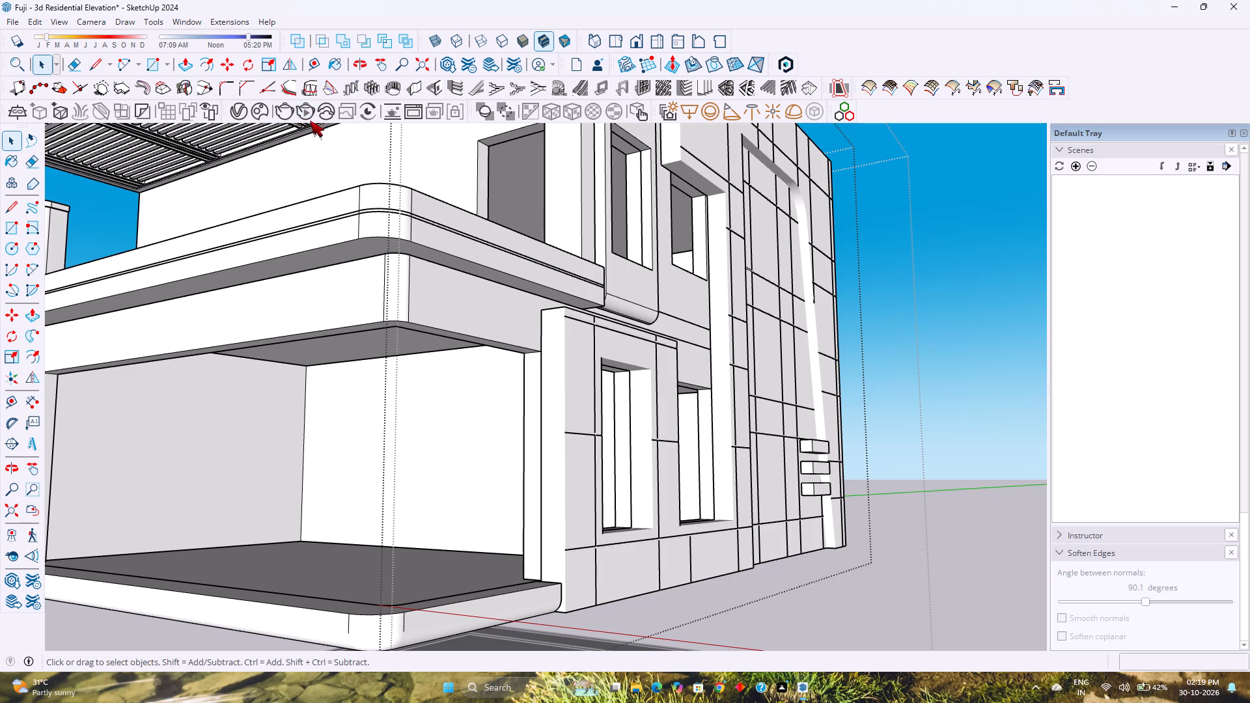
left_click(309, 117)
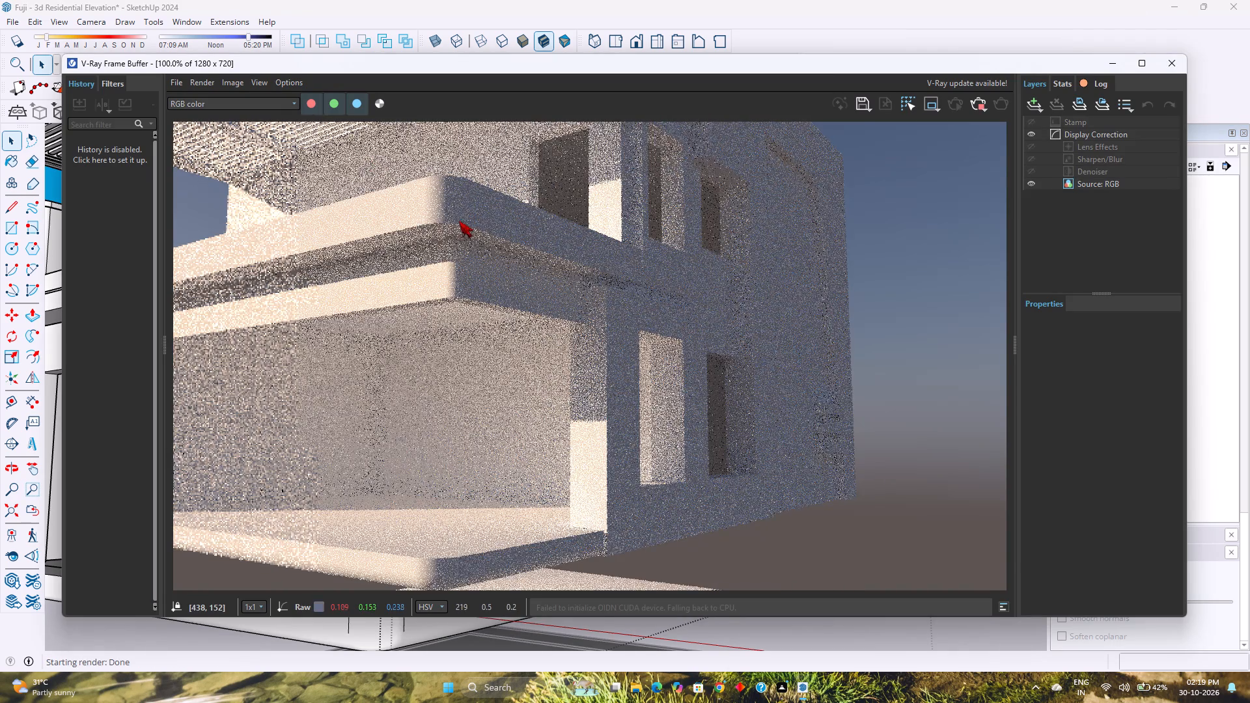
middle_click_drag(741, 324, 646, 368)
middle_click(646, 368)
scroll(717, 351, "up", 2)
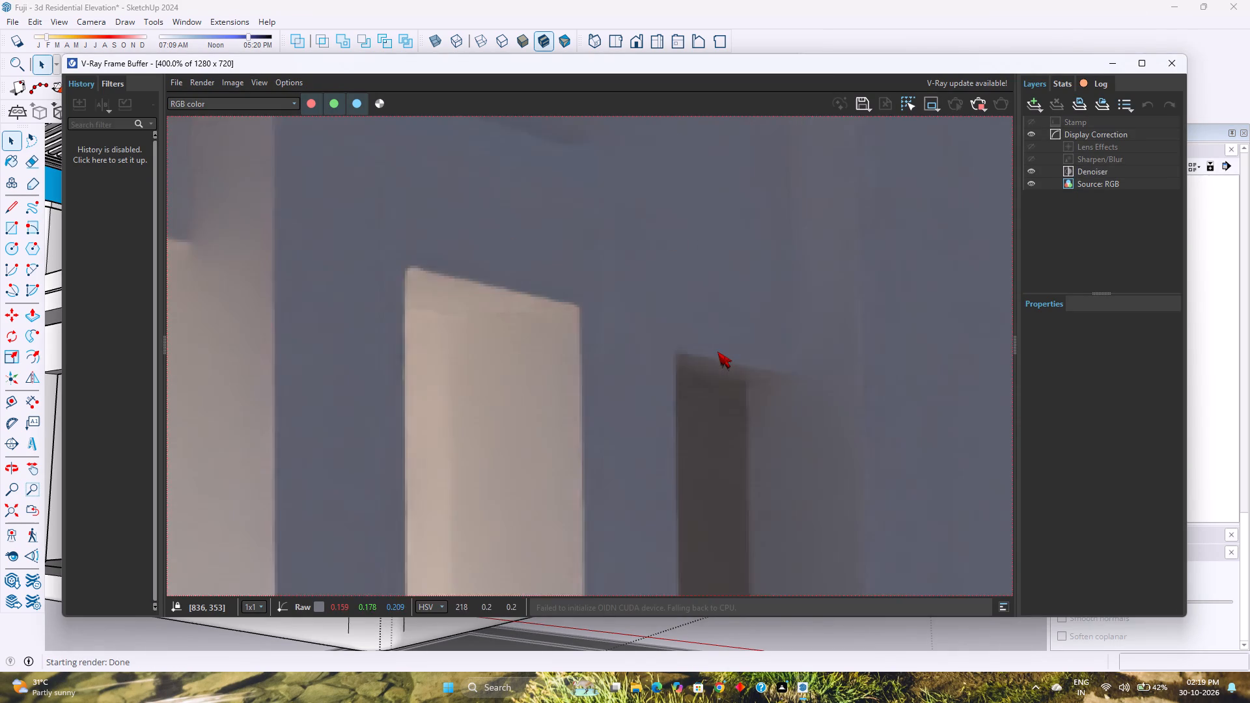
scroll(717, 351, "up", 1)
scroll(717, 351, "down", 5)
scroll(606, 350, "up", 2)
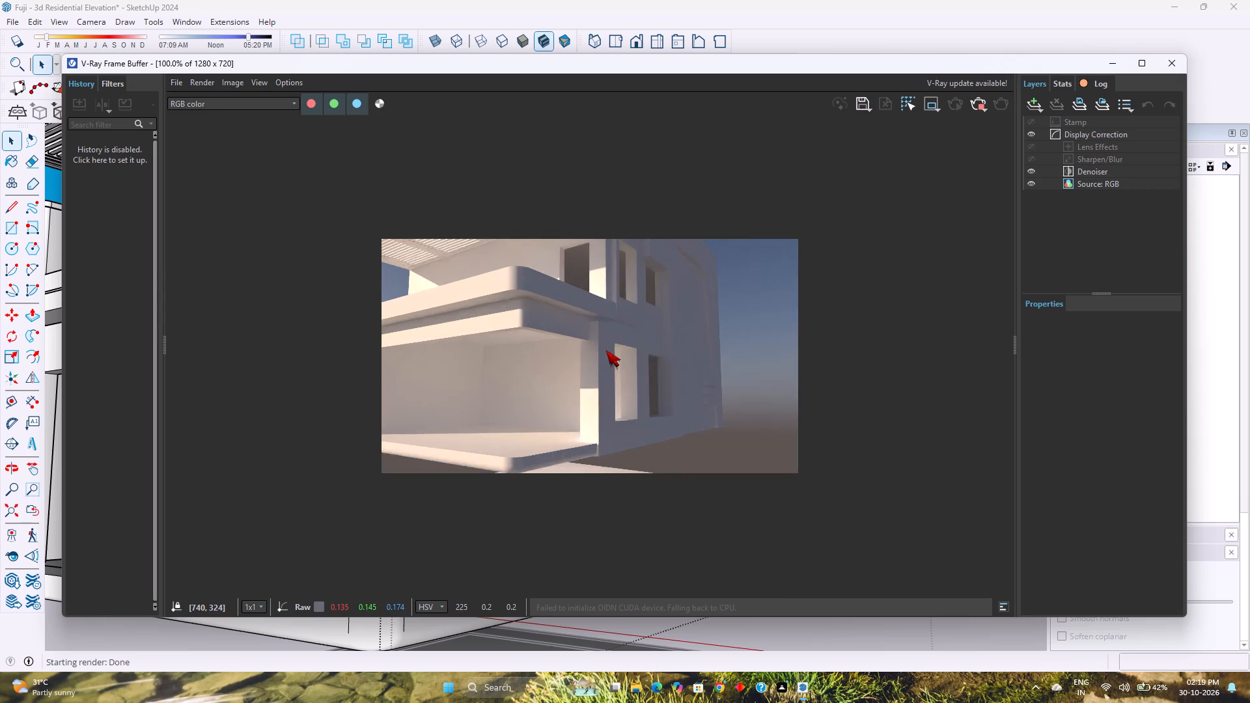
scroll(603, 347, "down", 1)
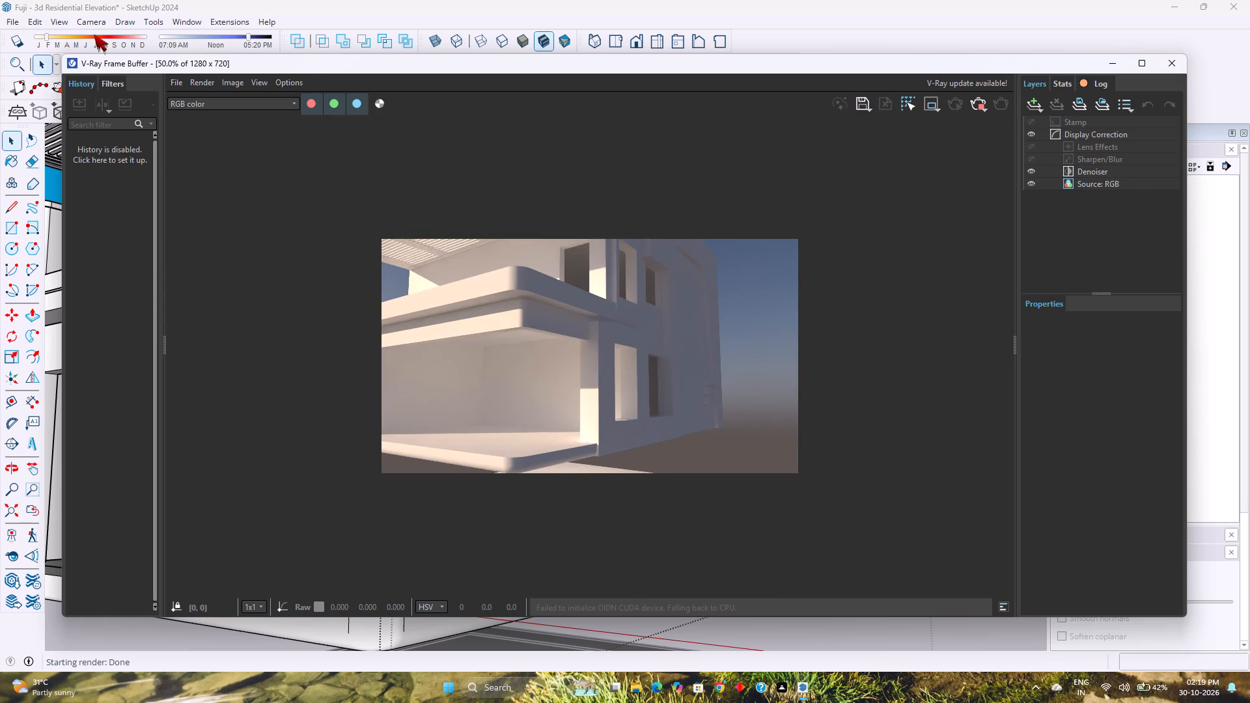
Set the sun date to 02/18 while the V-Ray render updates.
left_click_drag(46, 39, 93, 40)
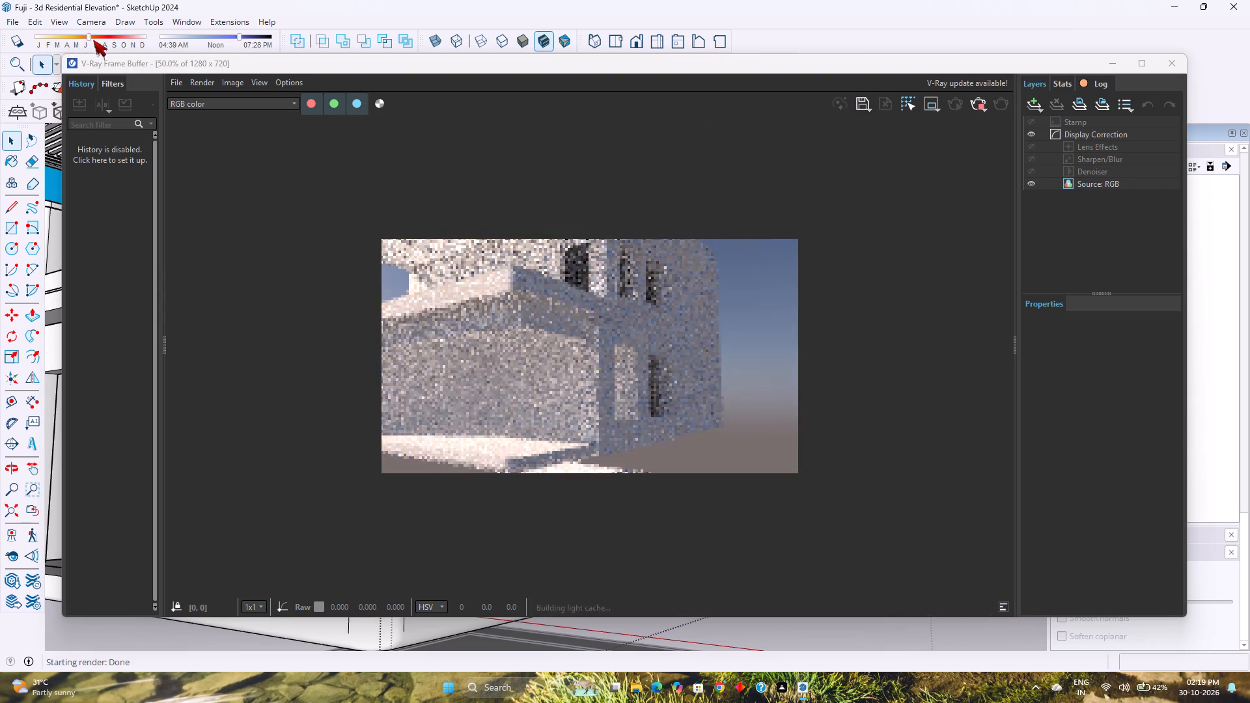
left_click_drag(93, 40, 204, 48)
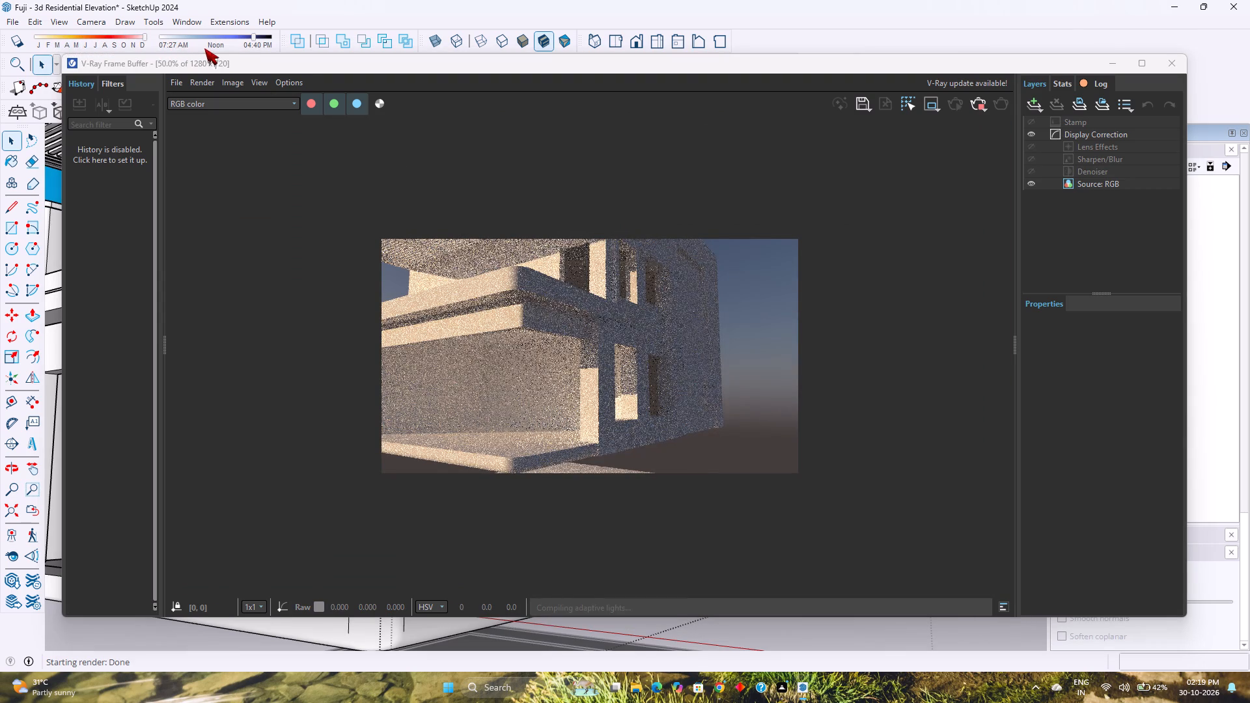
left_click_drag(204, 48, 207, 48)
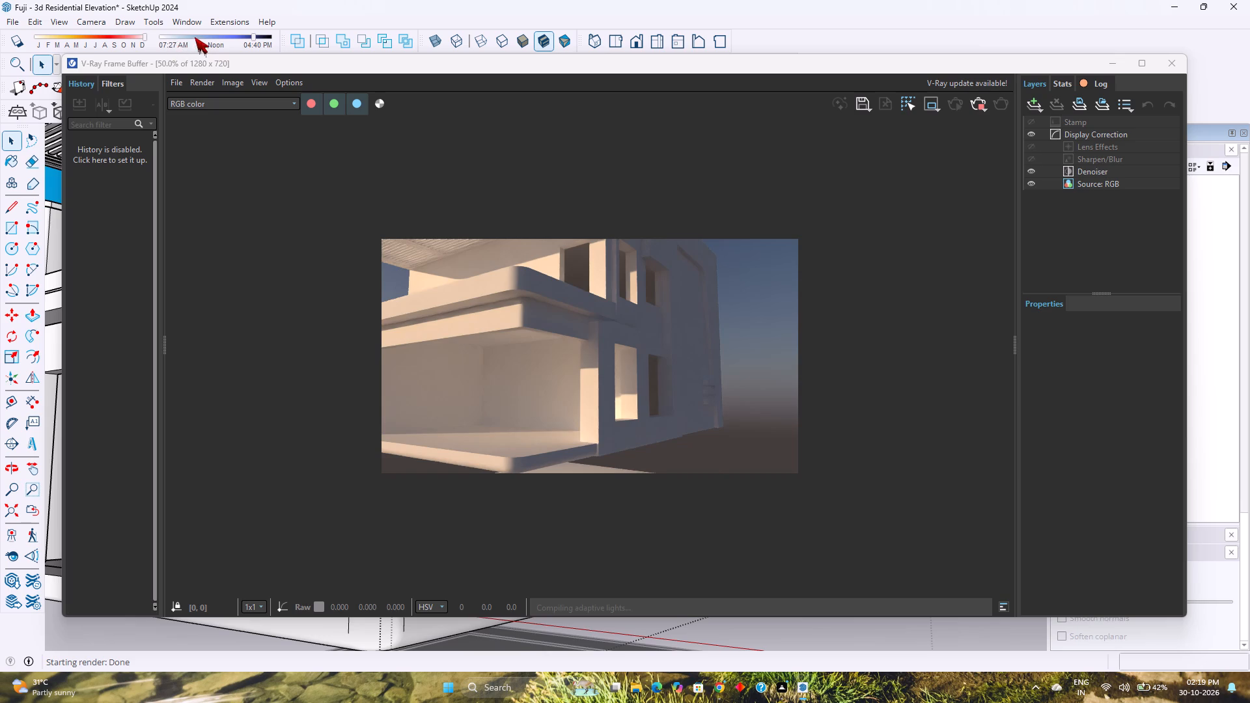
left_click_drag(146, 34, 77, 48)
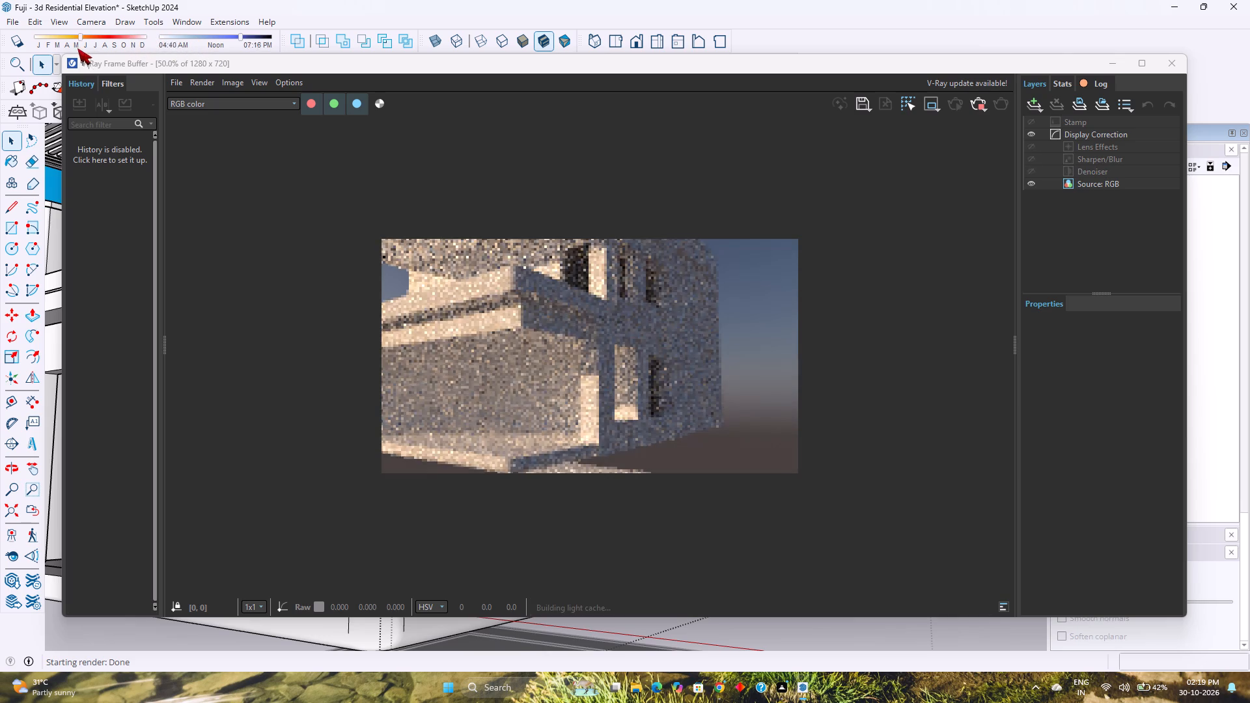
left_click_drag(77, 48, 51, 47)
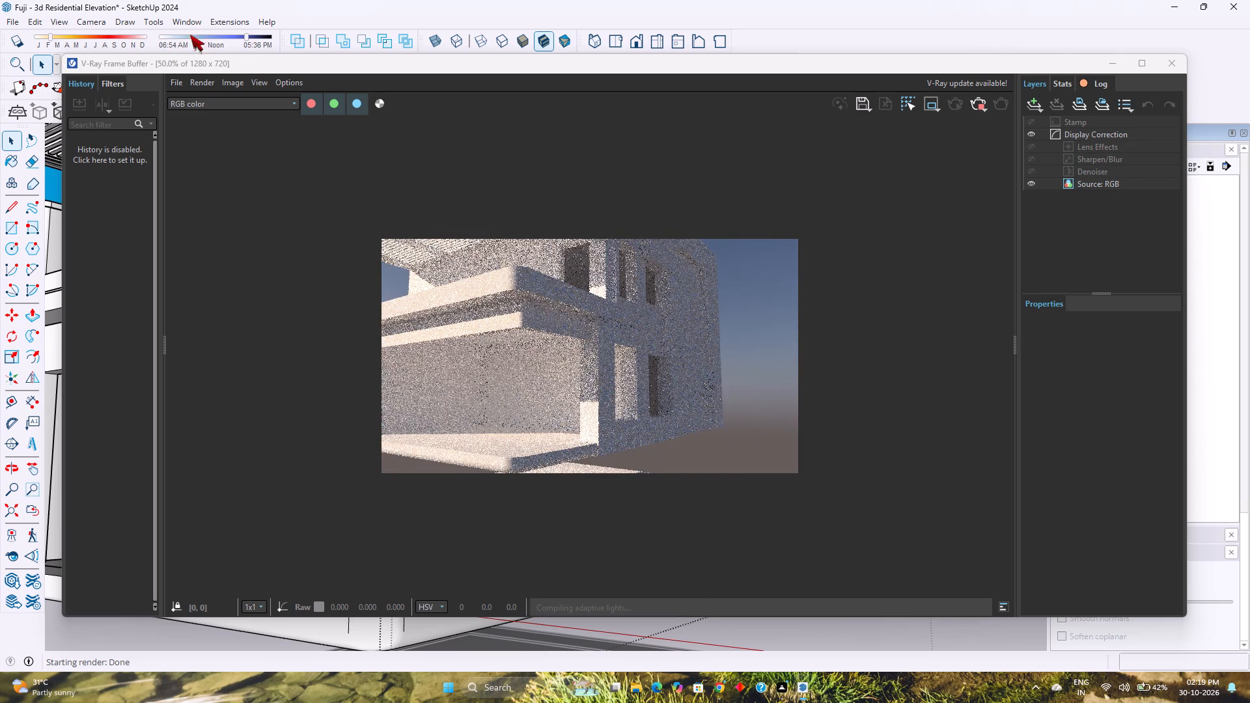
Set the sun time to 07:56 am so that morning light falls directly on the grooved facade.
left_click_drag(245, 38, 228, 38)
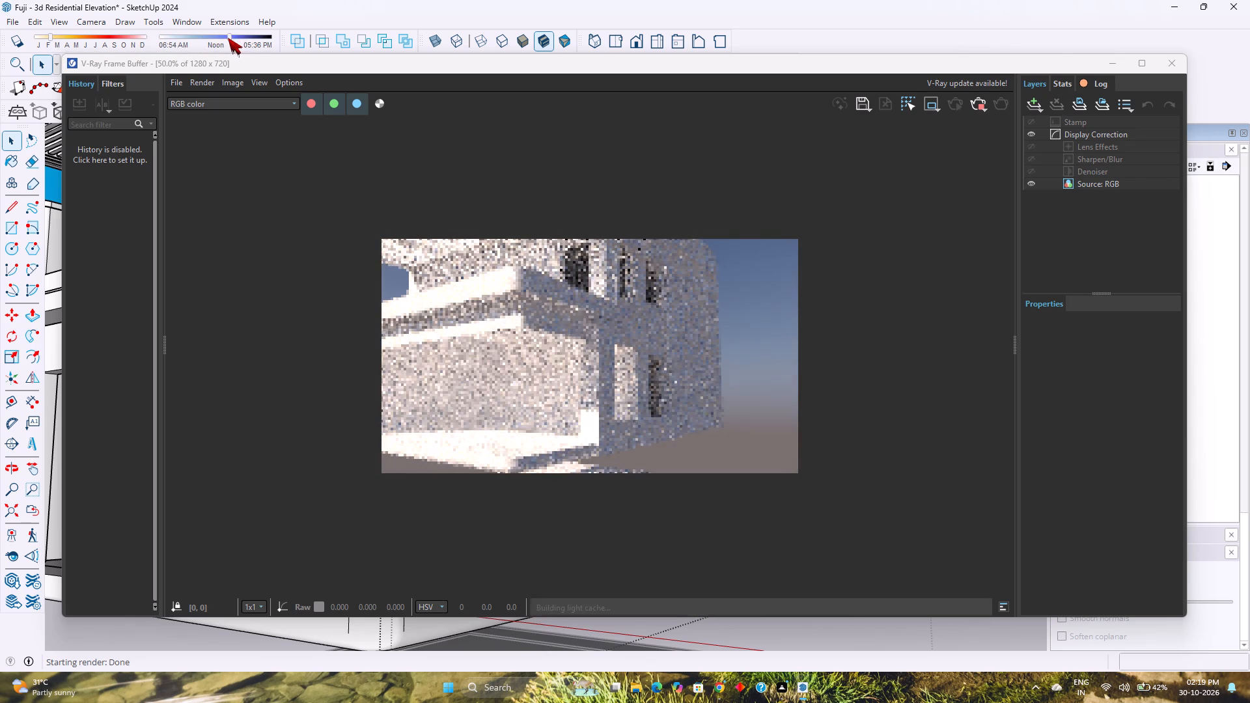
left_click_drag(228, 38, 175, 45)
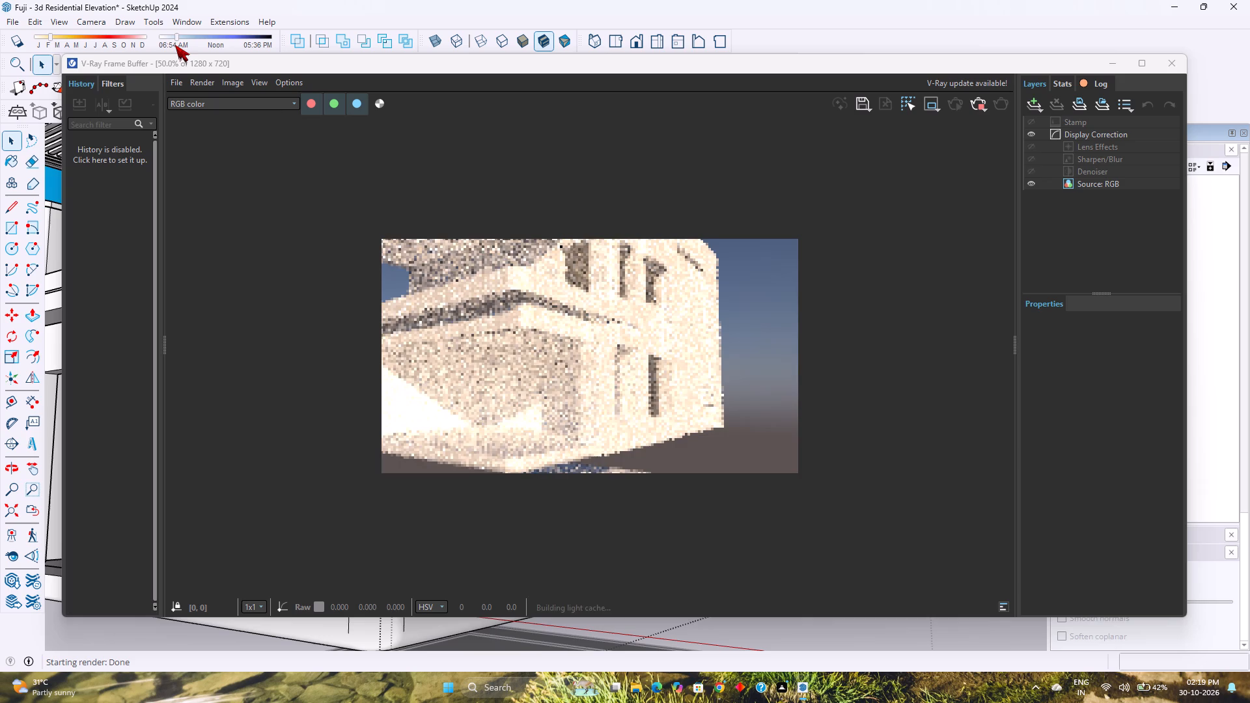
left_click_drag(175, 45, 171, 46)
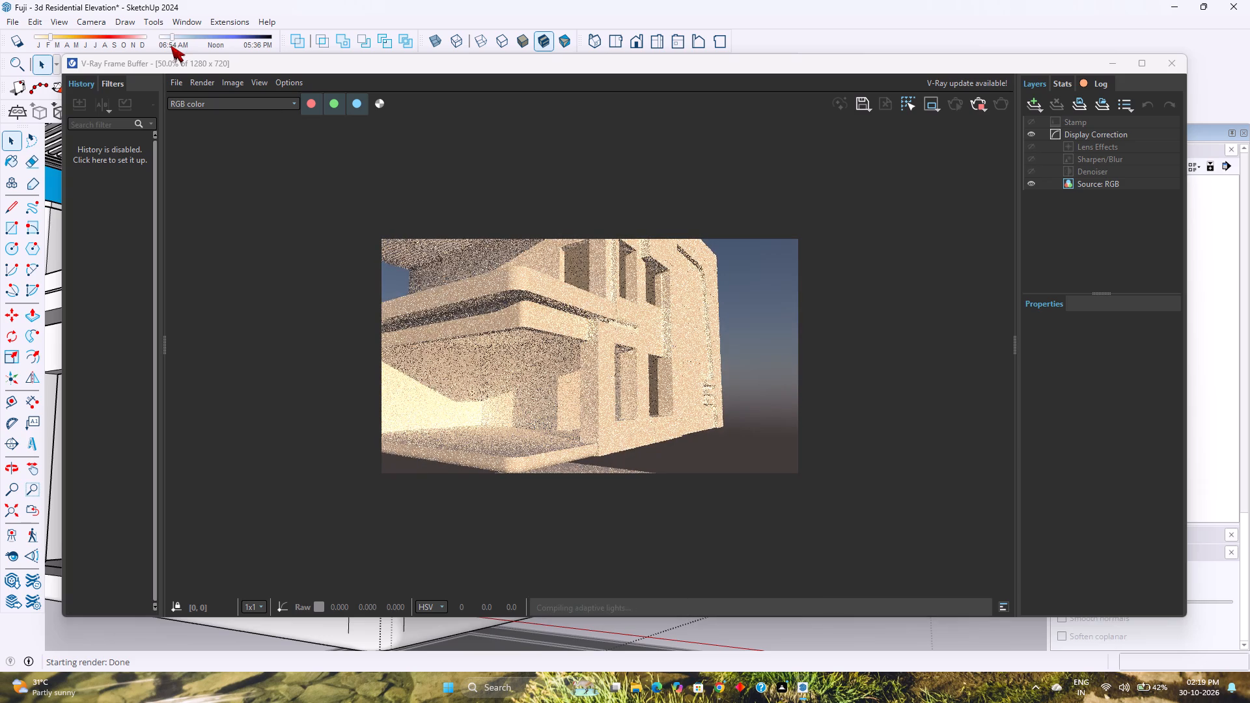
left_click_drag(171, 46, 165, 46)
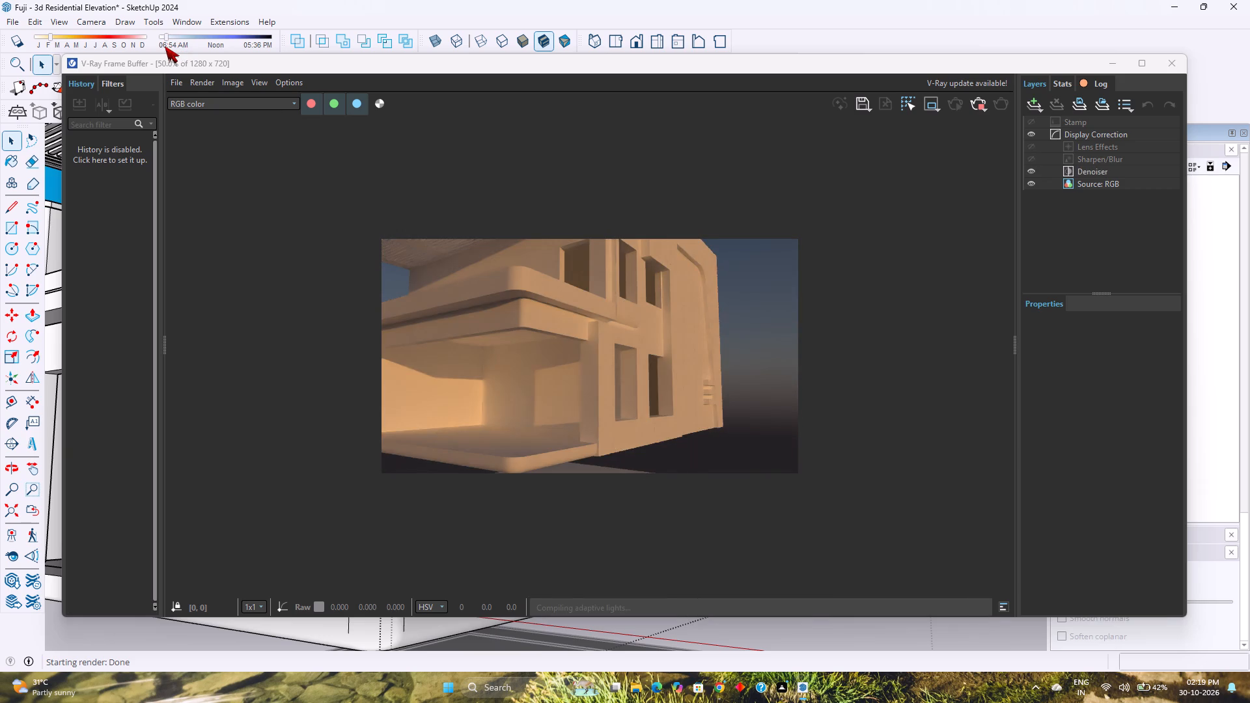
left_click_drag(165, 46, 160, 48)
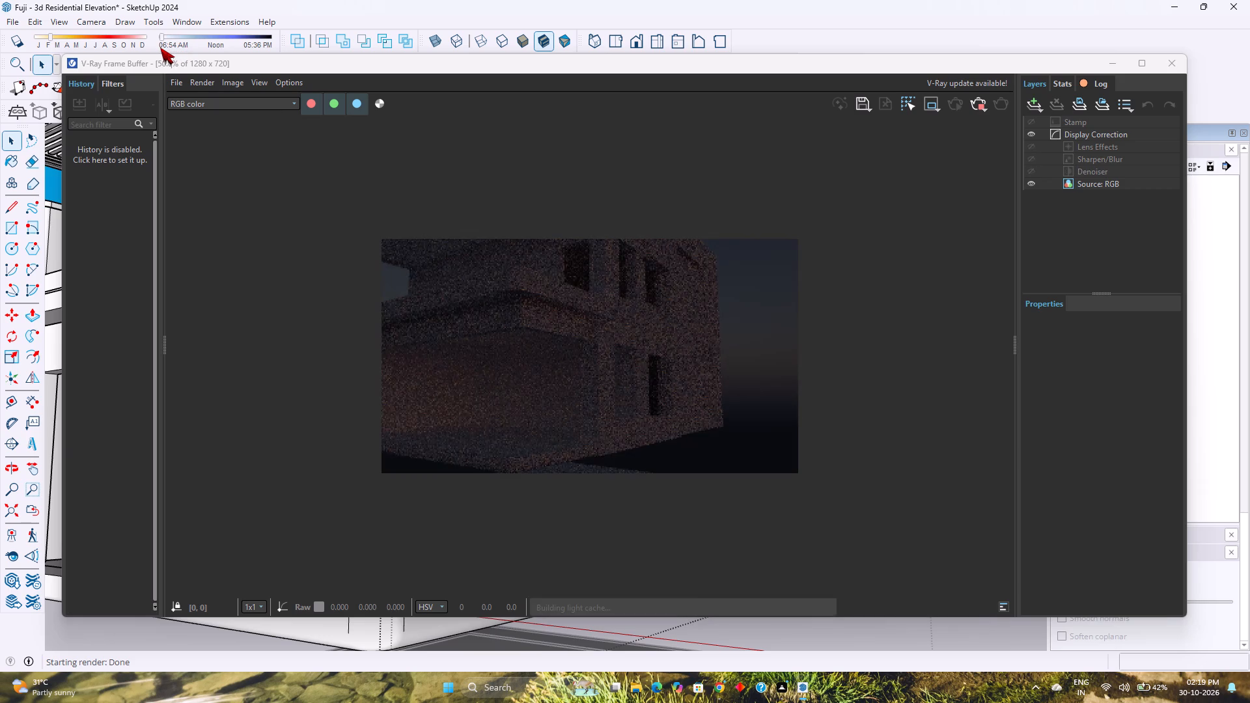
left_click_drag(160, 48, 170, 48)
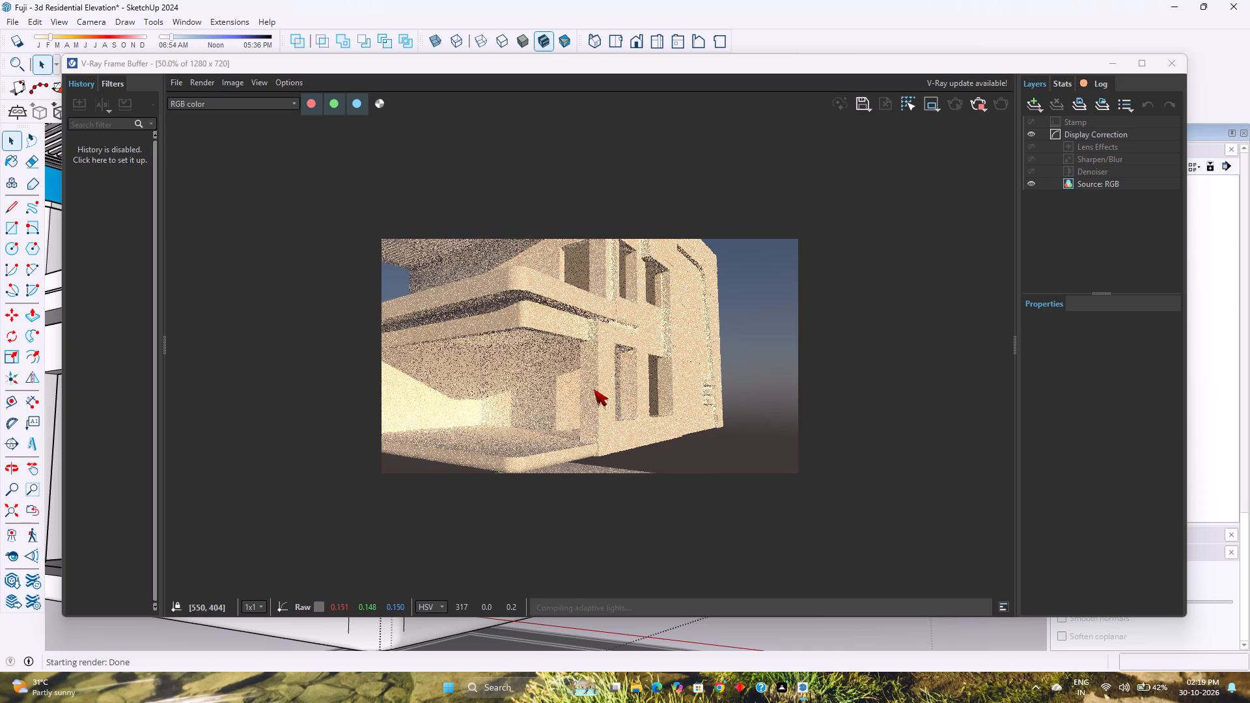
Examine the sunlit render for groove detail around the windows and three projecting blocks, and minimise the frame buffer.
scroll(661, 365, "up", 2)
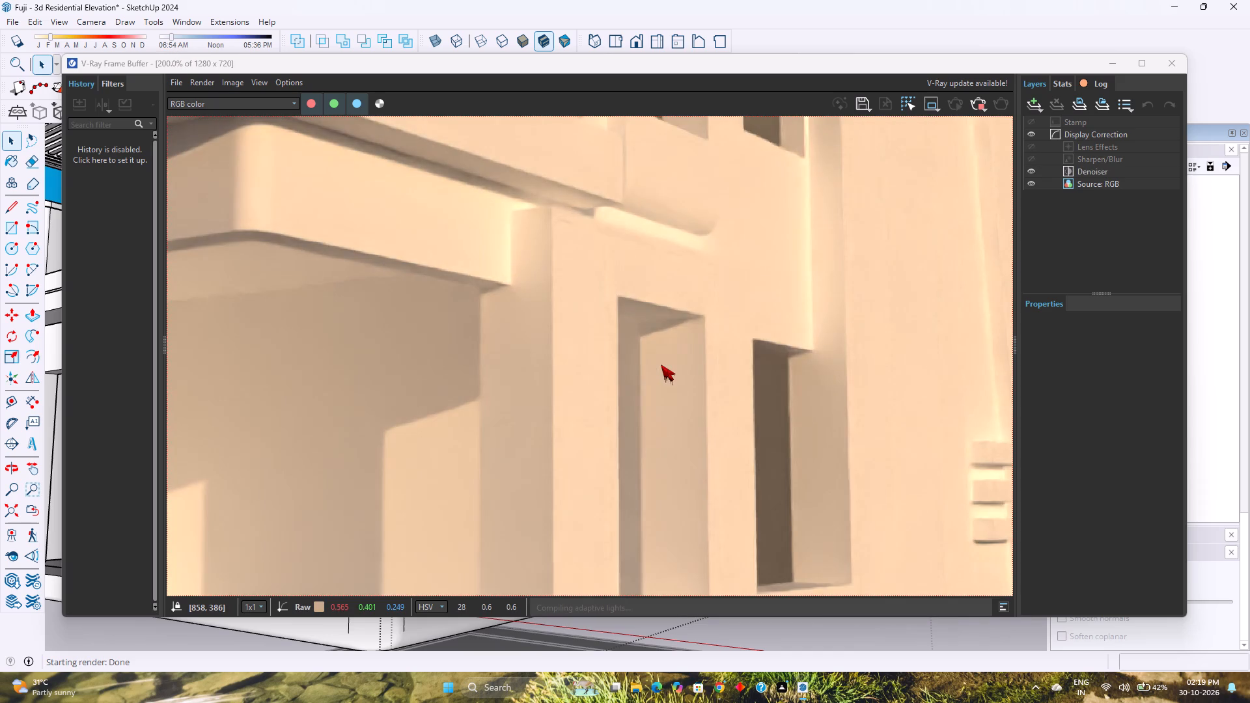
scroll(661, 365, "down", 2)
scroll(704, 377, "up", 2)
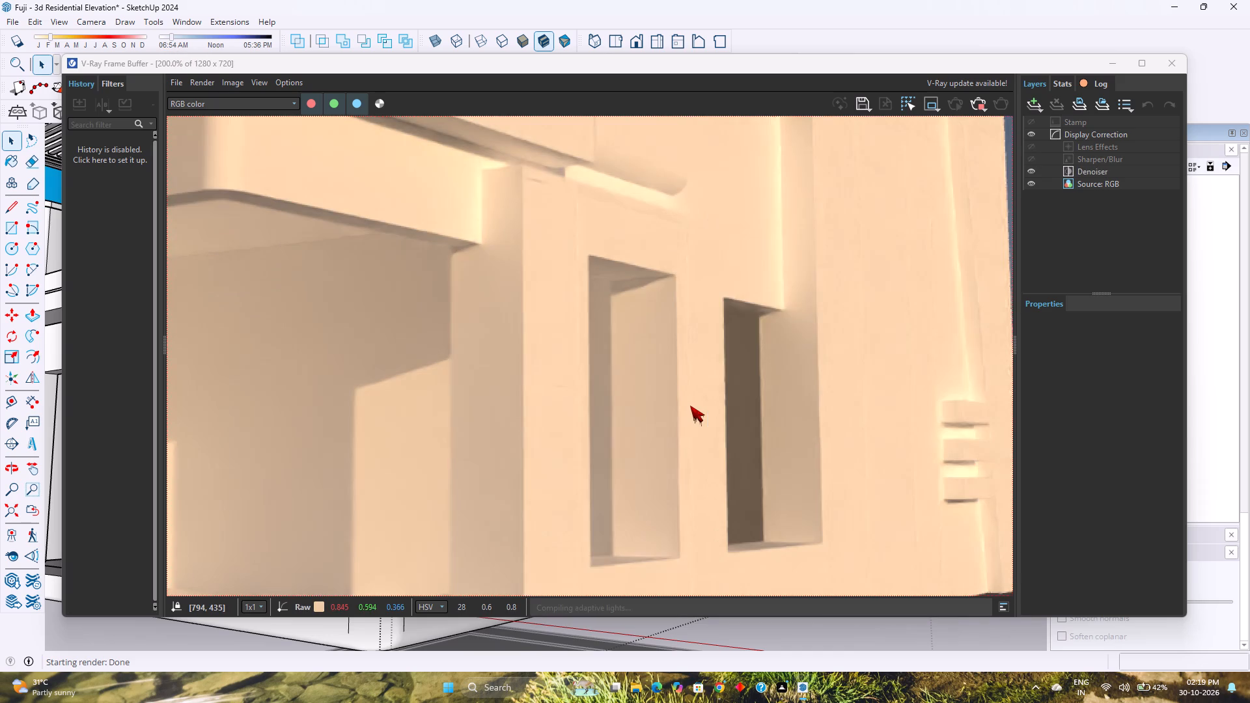
scroll(690, 405, "down", 1)
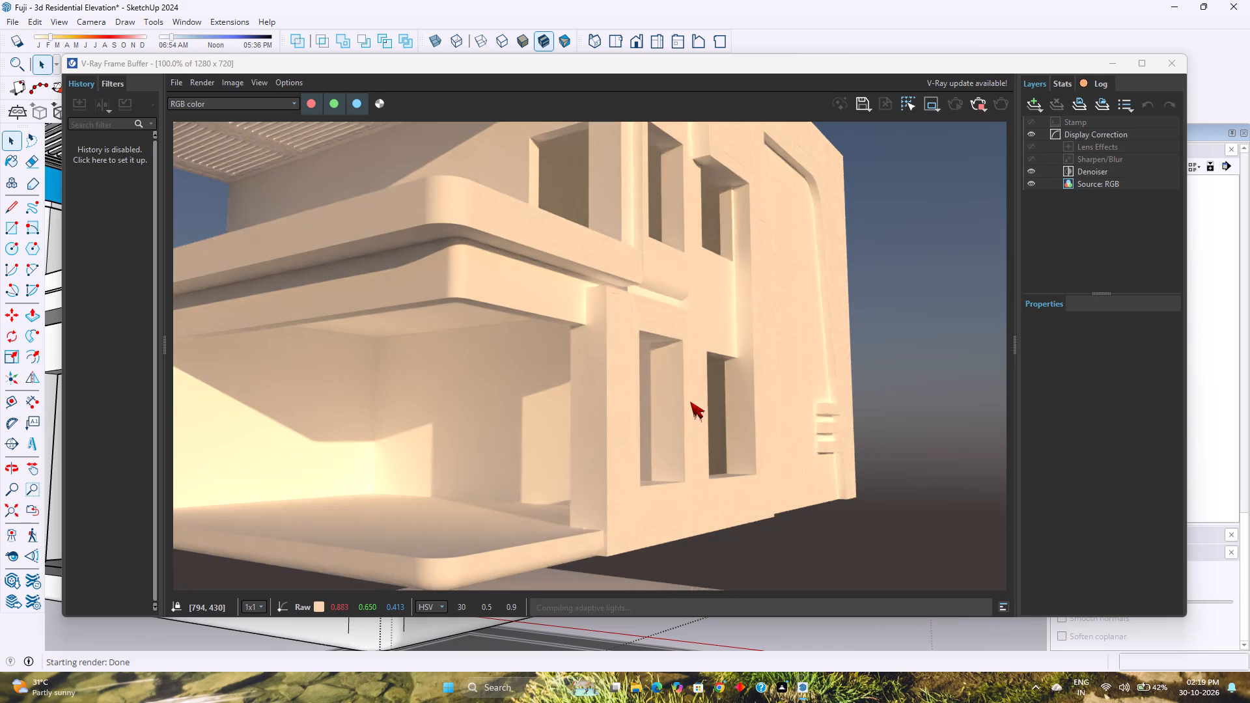
scroll(765, 393, "up", 2)
scroll(806, 395, "down", 3)
scroll(729, 295, "up", 2)
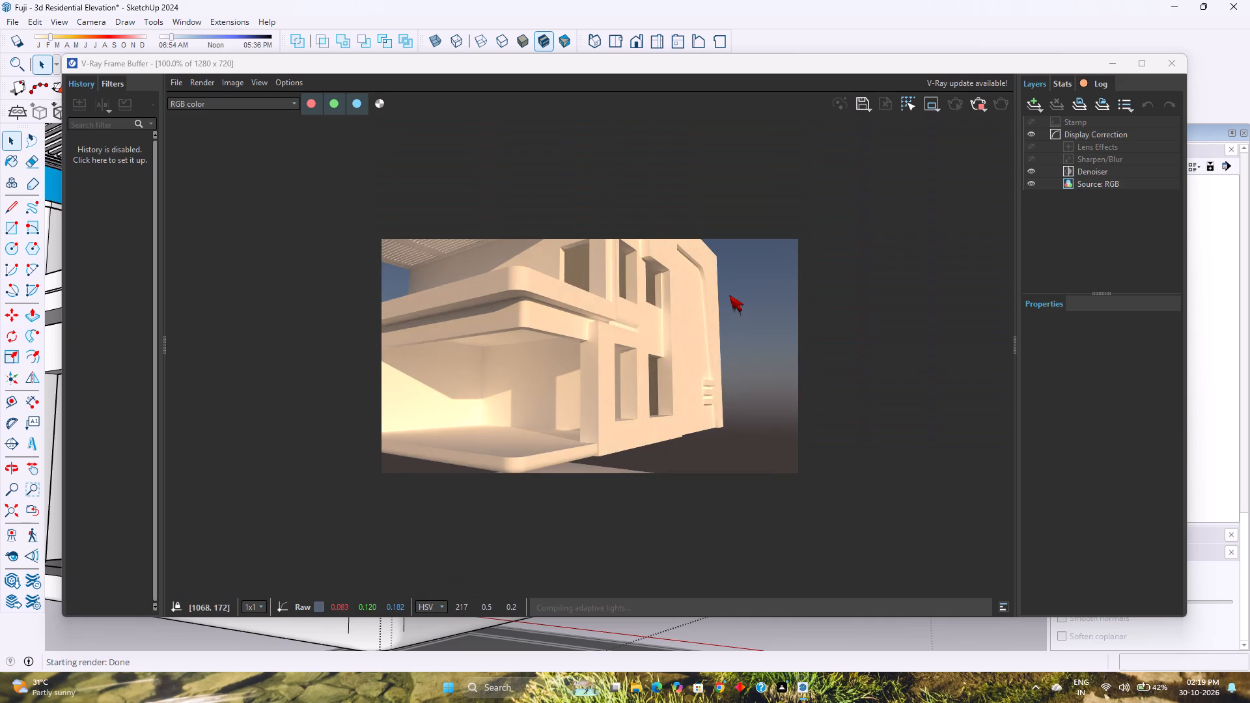
scroll(732, 292, "down", 1)
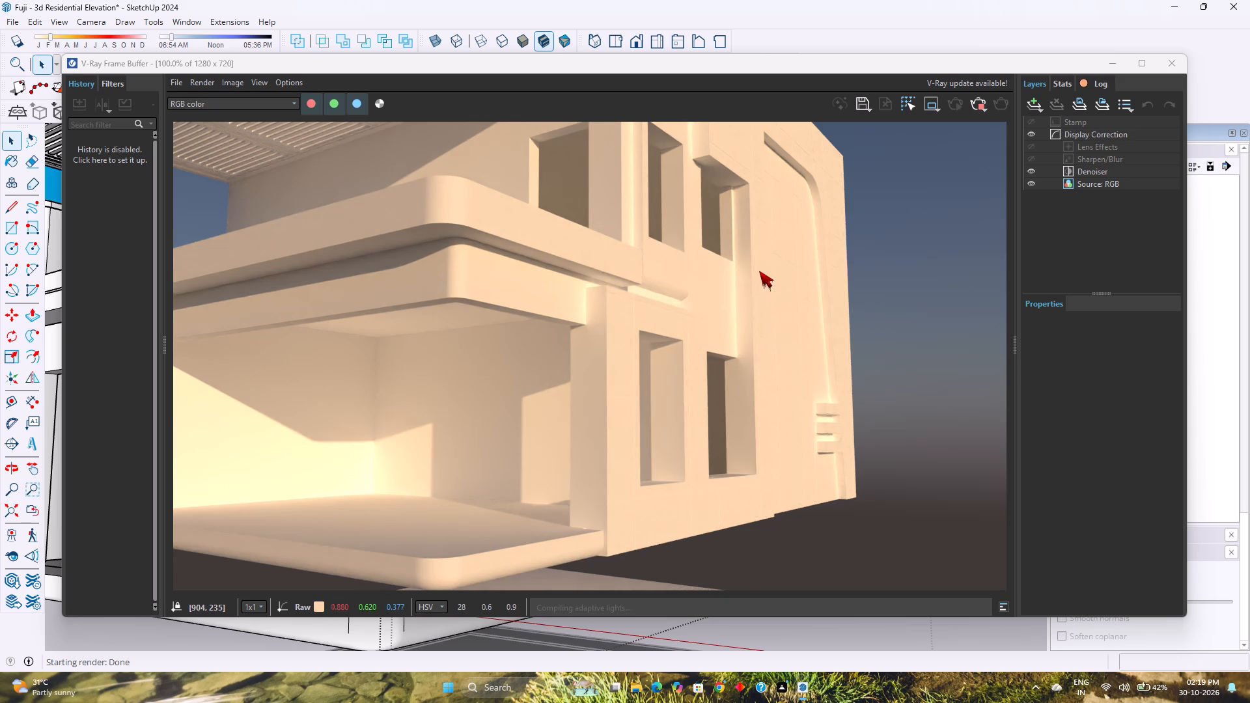
left_click(1118, 64)
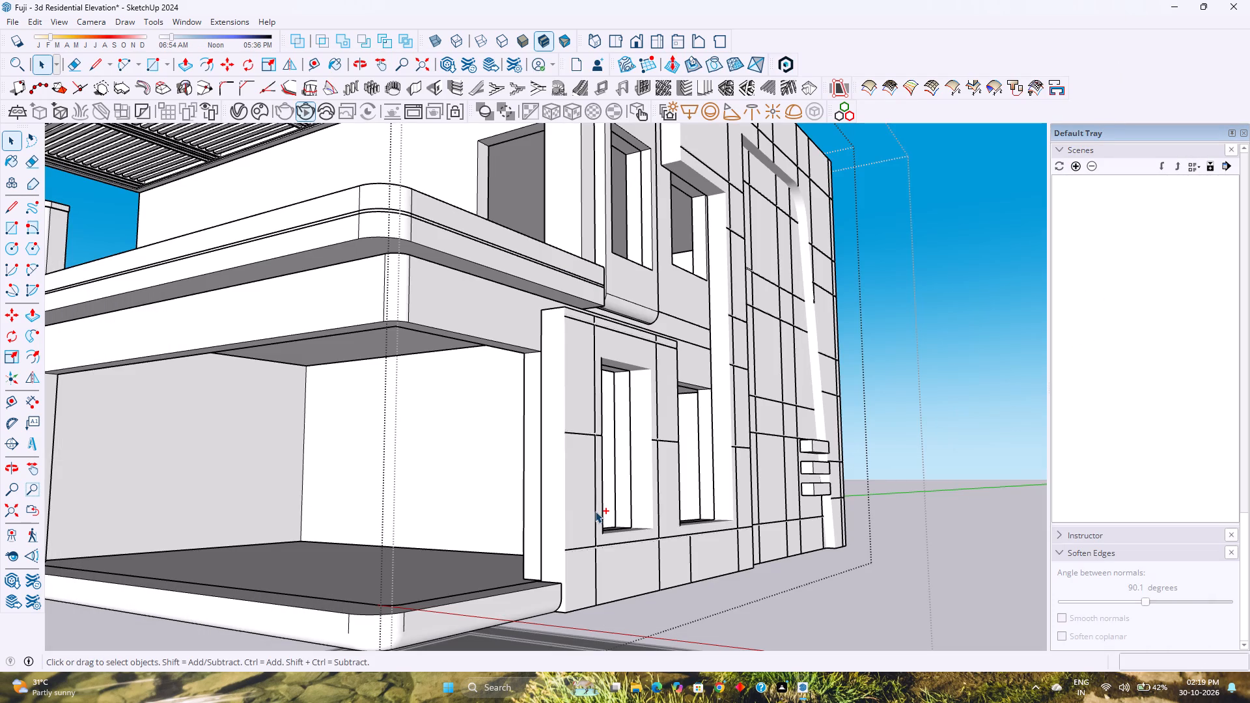
Undo the last edge softening on the grooved facade, check its grooves, and close the facade group.
key("ctrl+z")
key("ctrl+z")
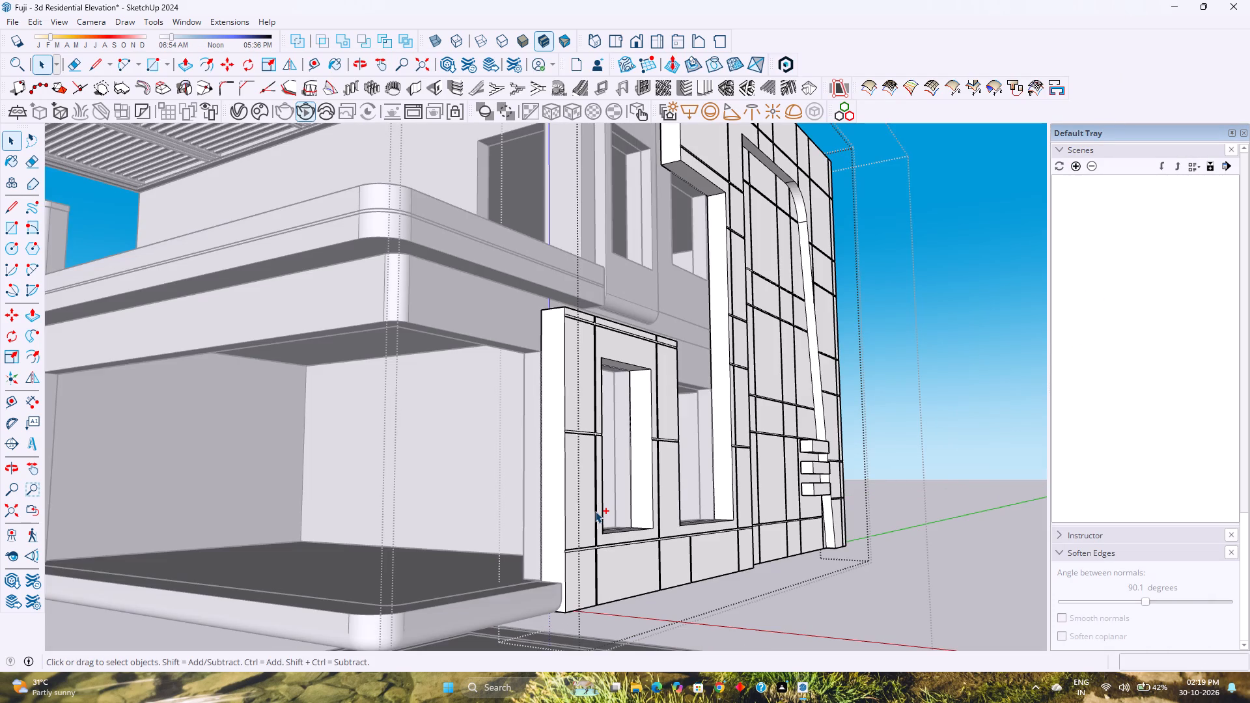
scroll(650, 488, "up", 5, "ctrl")
middle_click_drag(653, 485, 579, 531, "ctrl")
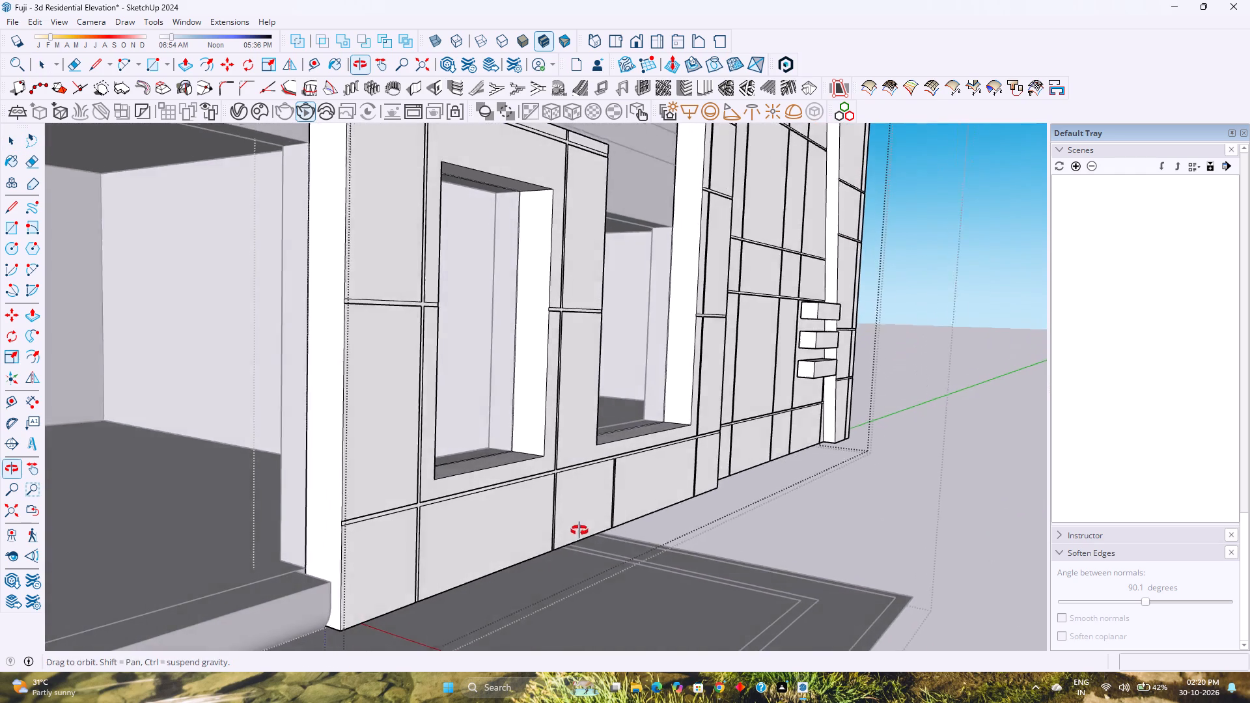
middle_click_drag(579, 531, 575, 534, "ctrl")
scroll(555, 512, "down", 5)
middle_click_drag(564, 497, 755, 512)
middle_click(755, 512)
scroll(755, 512, "up", 1)
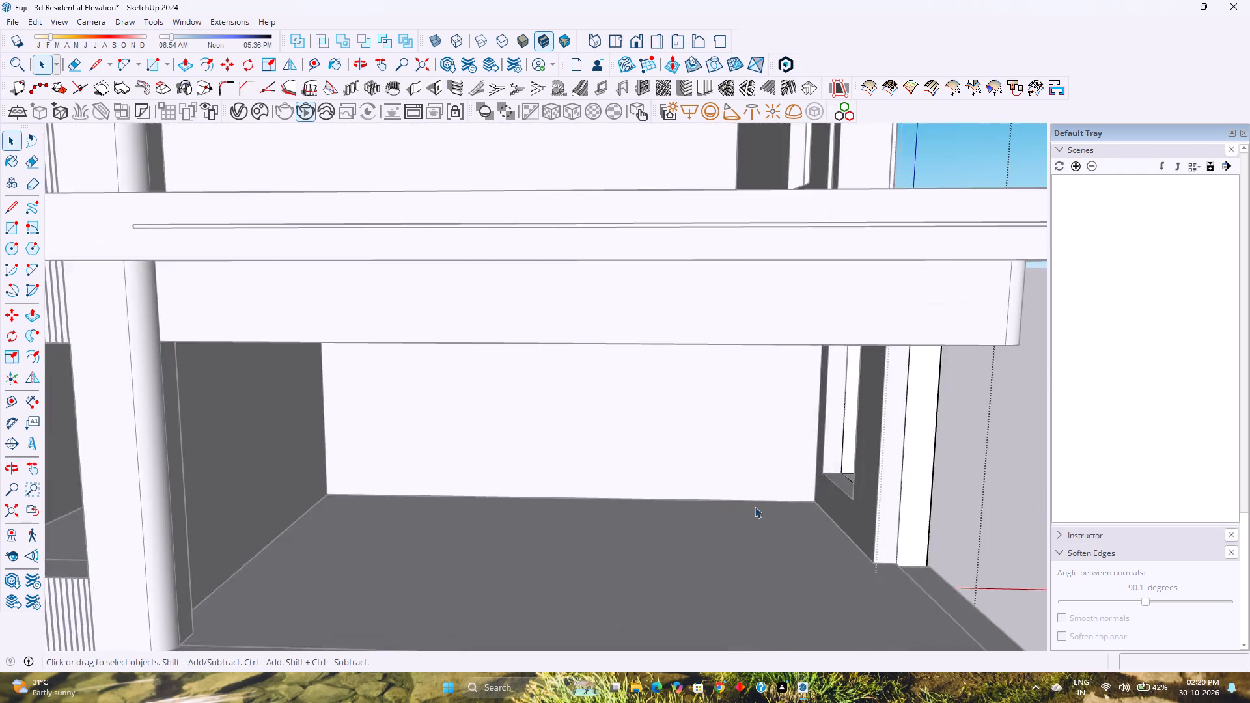
scroll(755, 506, "down", 5)
middle_click_drag(788, 513, 624, 492)
middle_click(624, 492)
key("Escape")
scroll(624, 486, "down", 4)
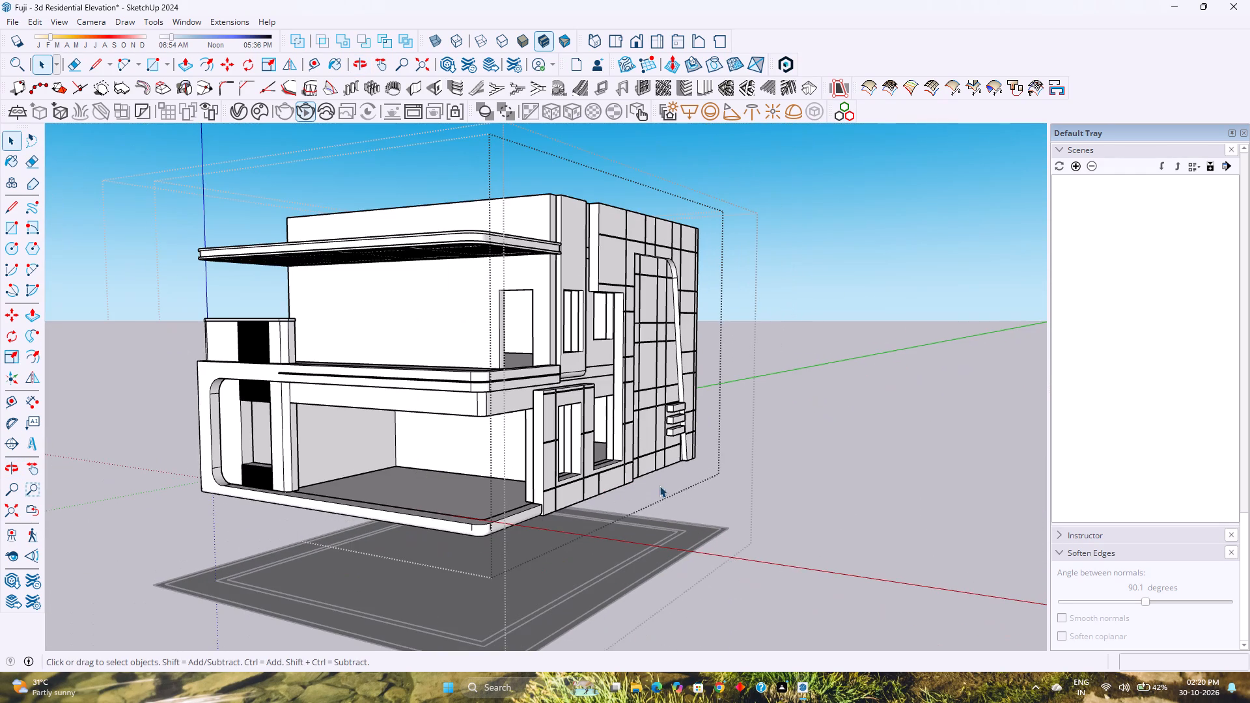
Save the residential elevation model.
middle_click_drag(665, 486, 788, 534, "shift")
key("ctrl+s")
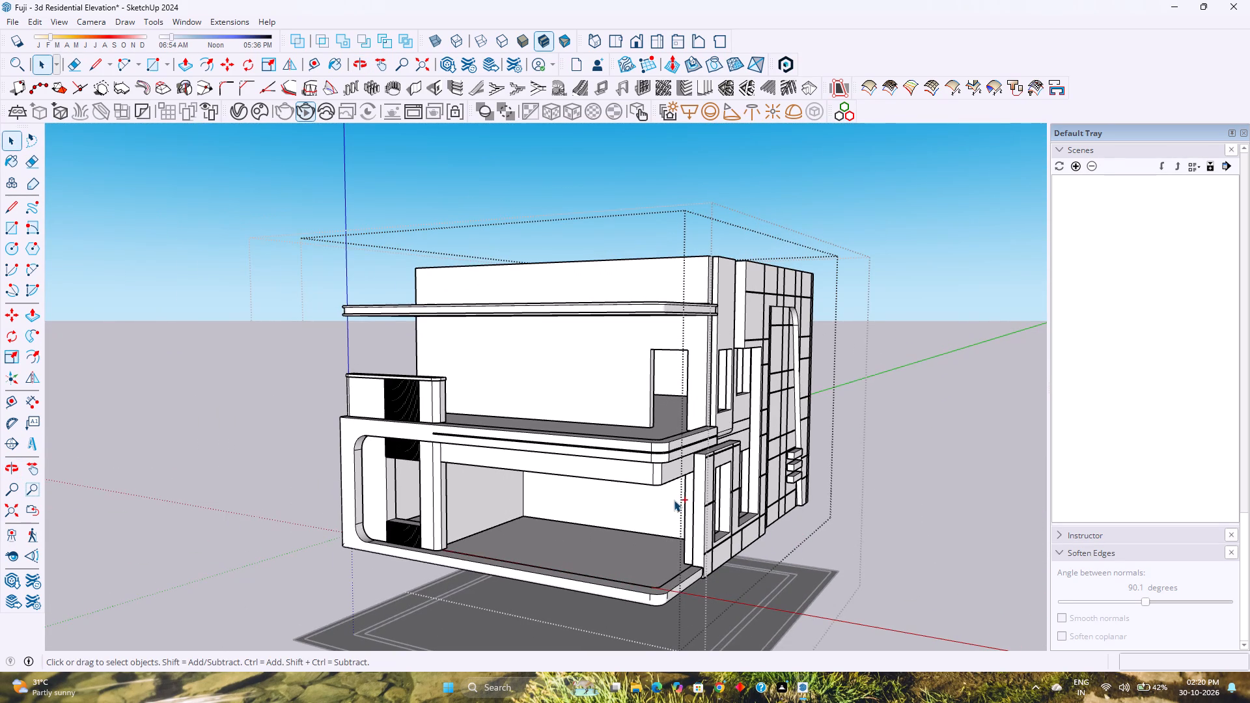
Tidy the tray by collapsing its Tags, Shadows, Scenes and Soften Edges sections while the grooved facade is selected.
scroll(762, 540, "up", 4)
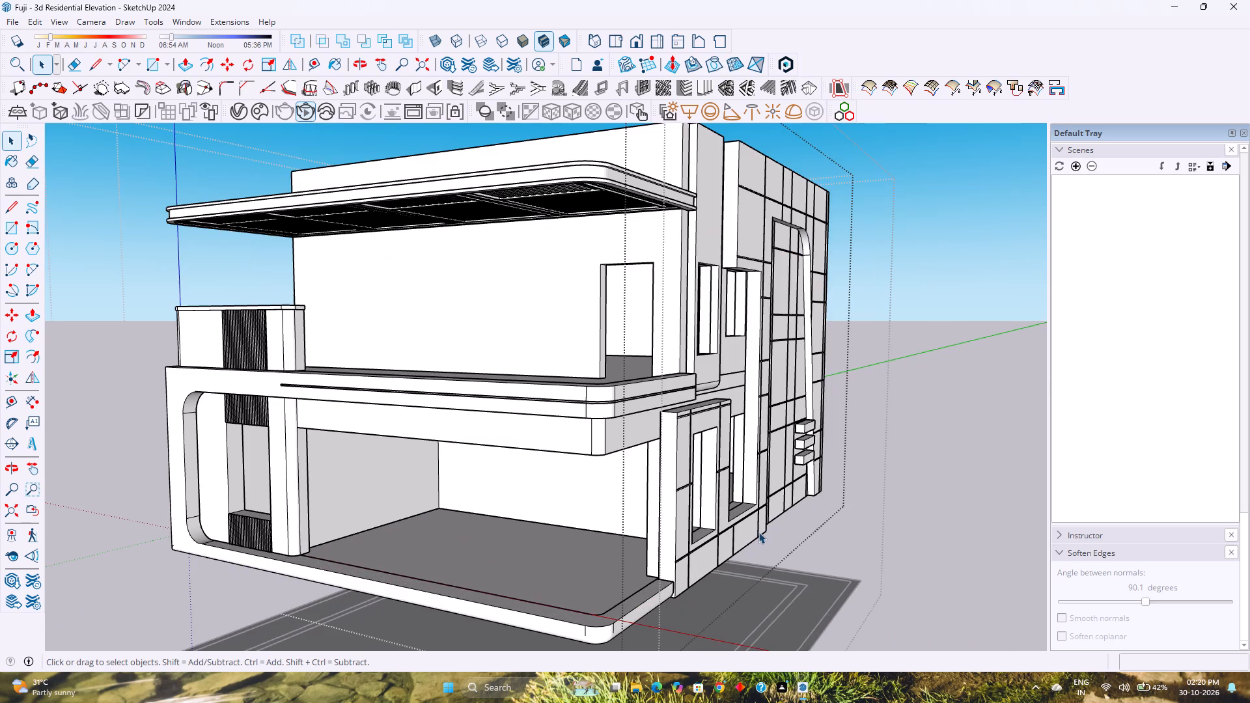
left_click(756, 531)
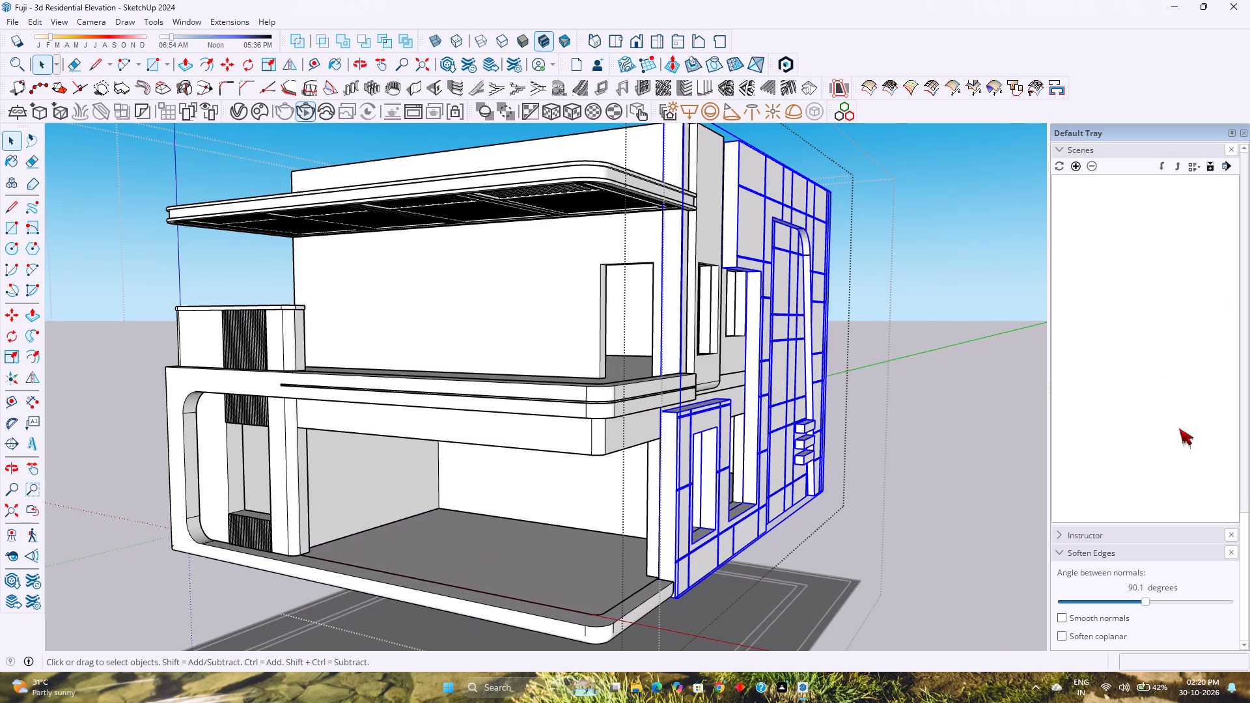
scroll(1116, 493, "up", 10)
left_click_drag(1245, 437, 1240, 349)
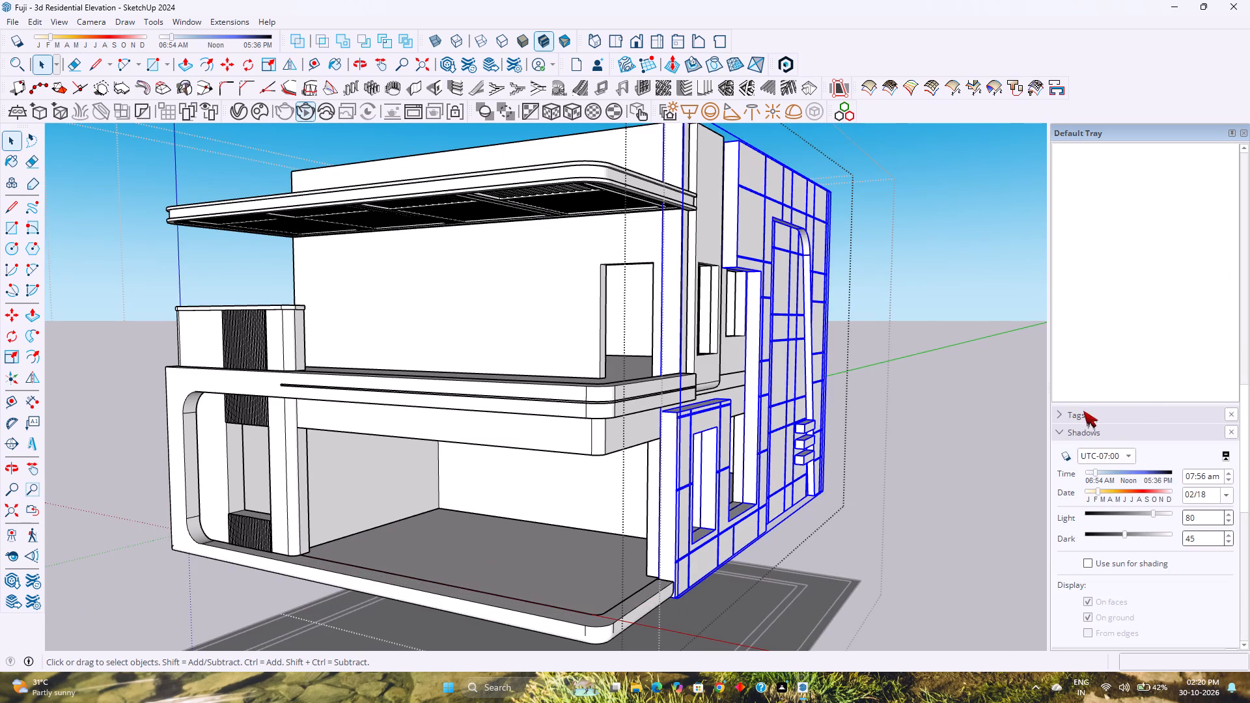
left_click(1084, 419)
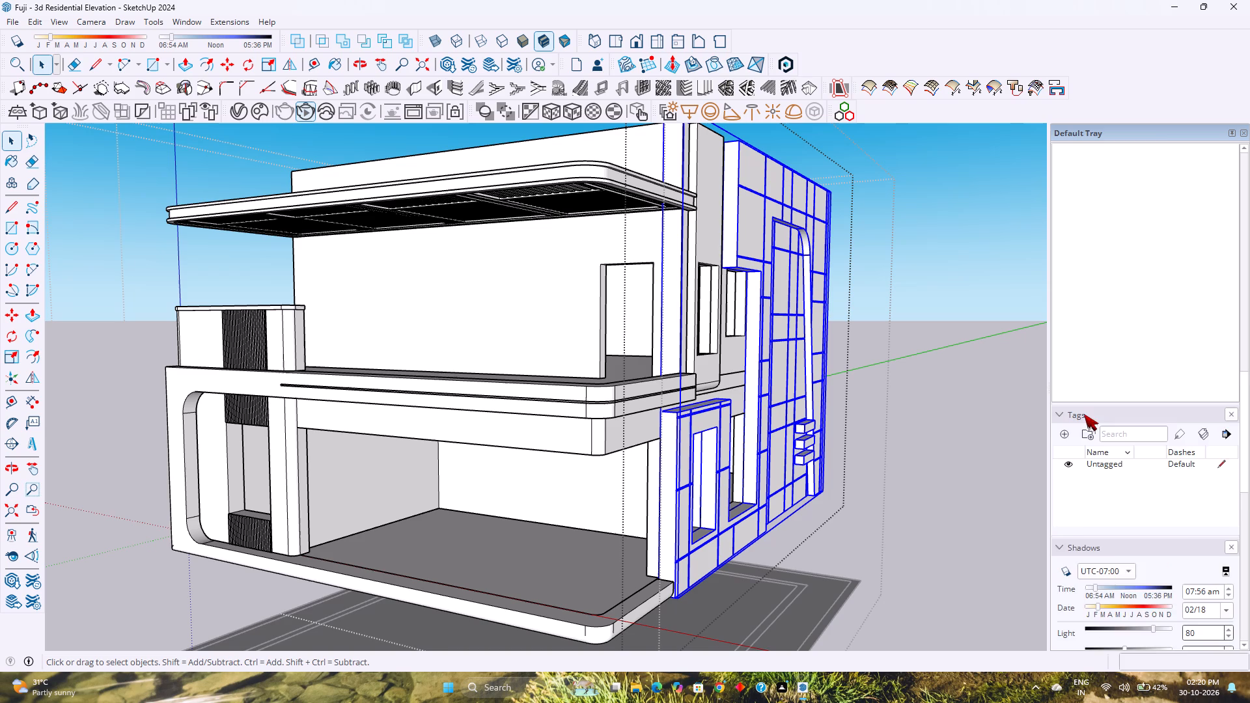
left_click(1084, 414)
scroll(1081, 354, "up", 3)
scroll(1247, 256, "up", 3)
scroll(1190, 337, "up", 3)
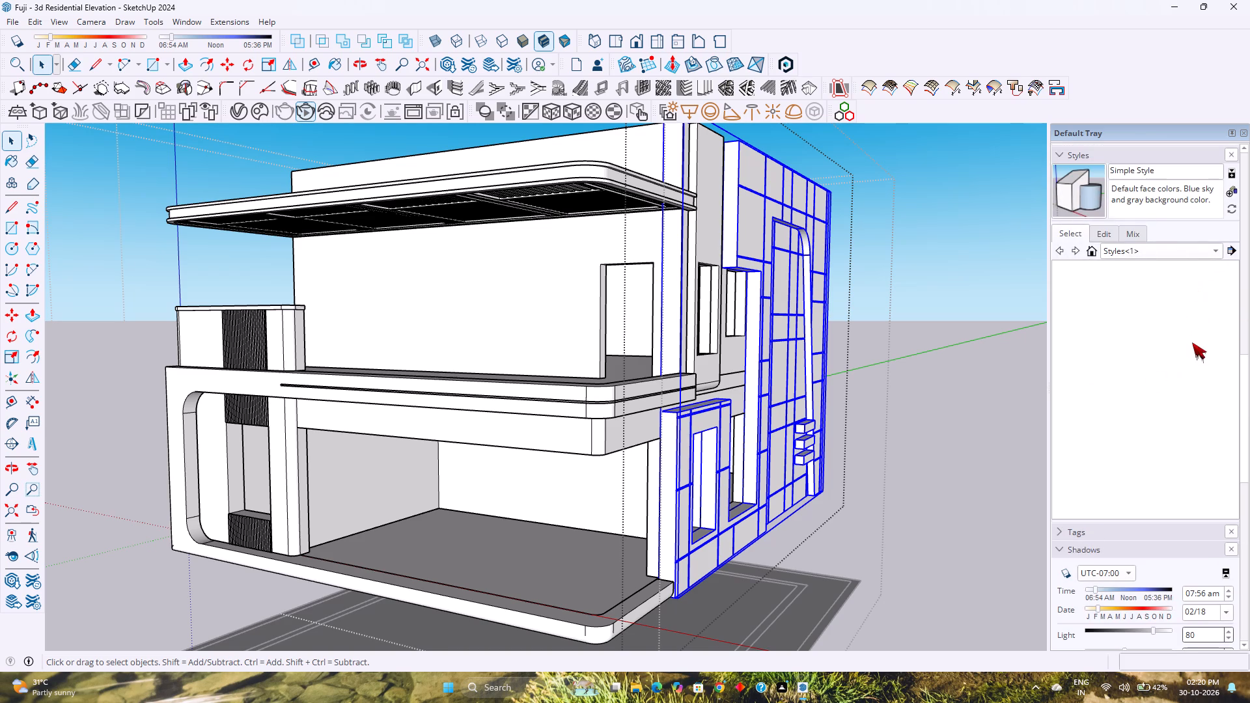
scroll(1192, 342, "up", 5)
scroll(1137, 447, "down", 19)
scroll(1158, 540, "up", 1)
scroll(1158, 540, "down", 5)
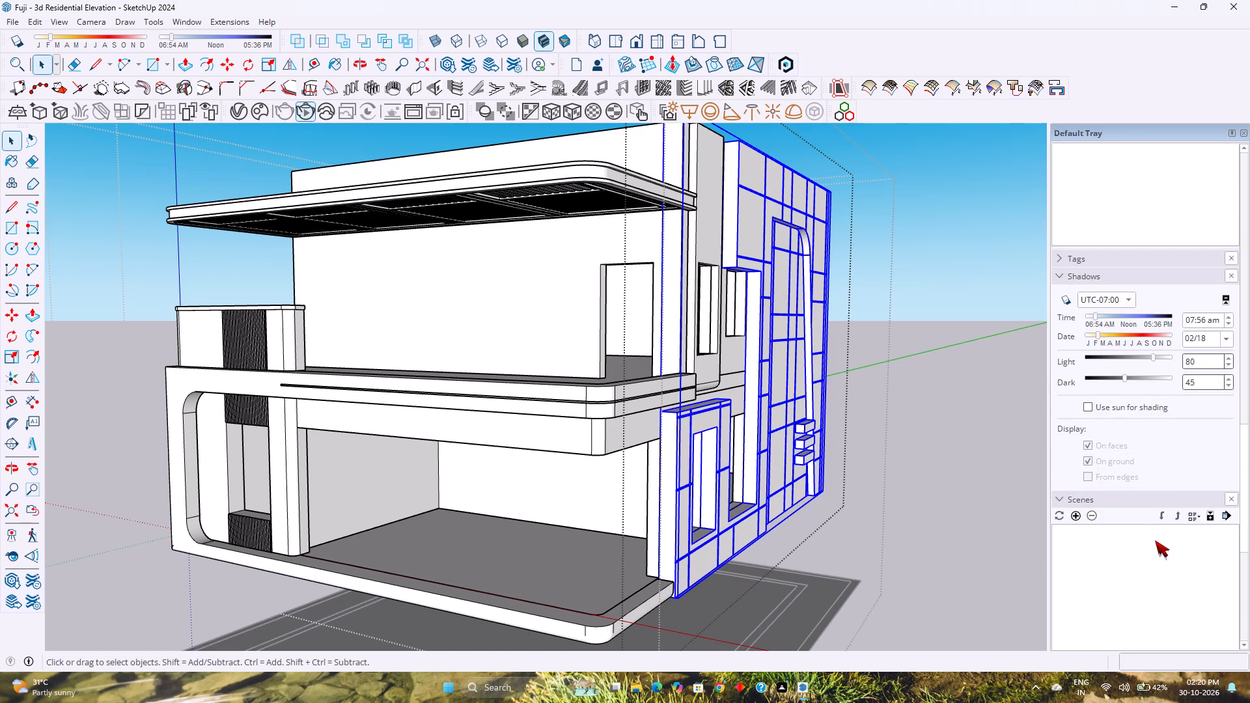
scroll(1155, 540, "down", 5)
left_click(1127, 499)
left_click(1103, 292)
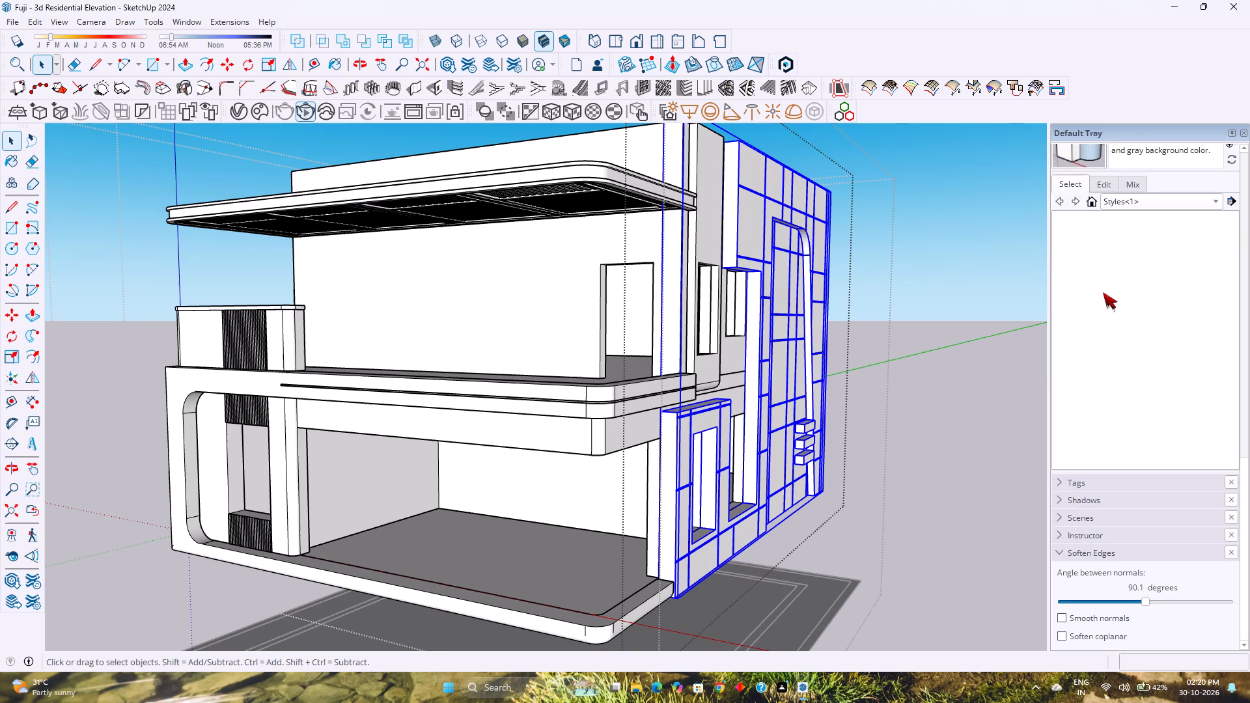
left_click(1100, 558)
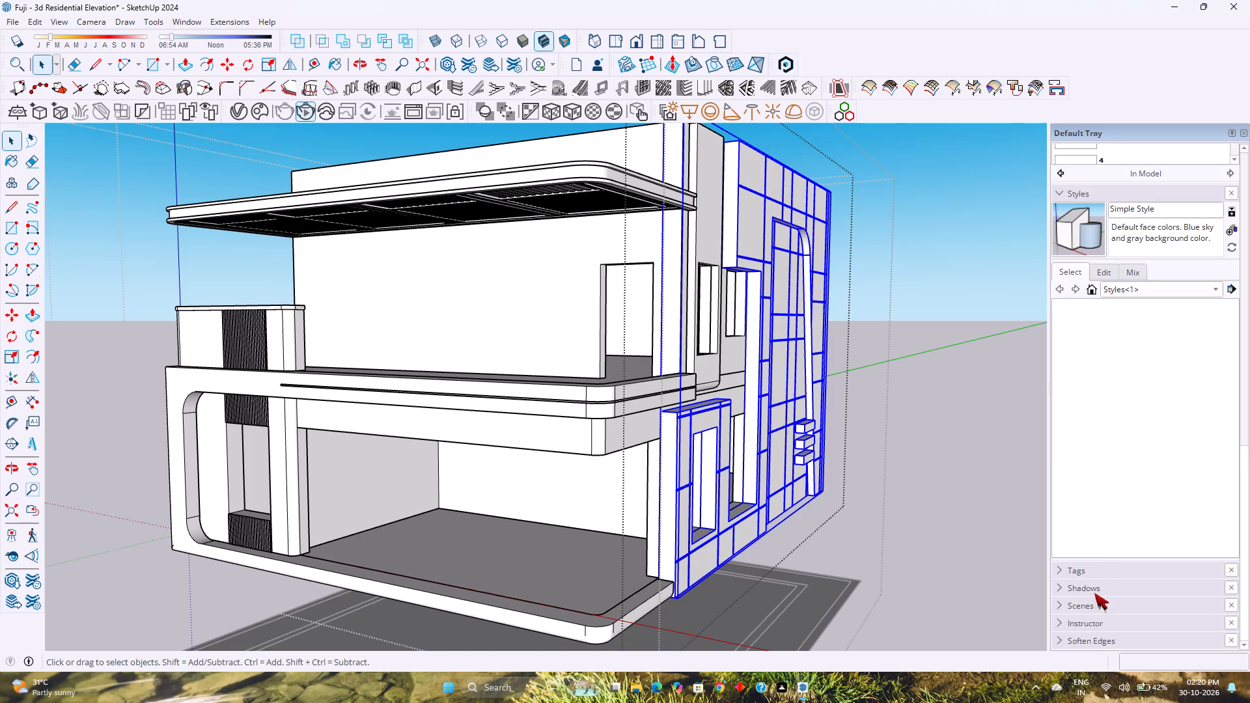
scroll(1098, 531, "down", 6)
scroll(1094, 526, "up", 10)
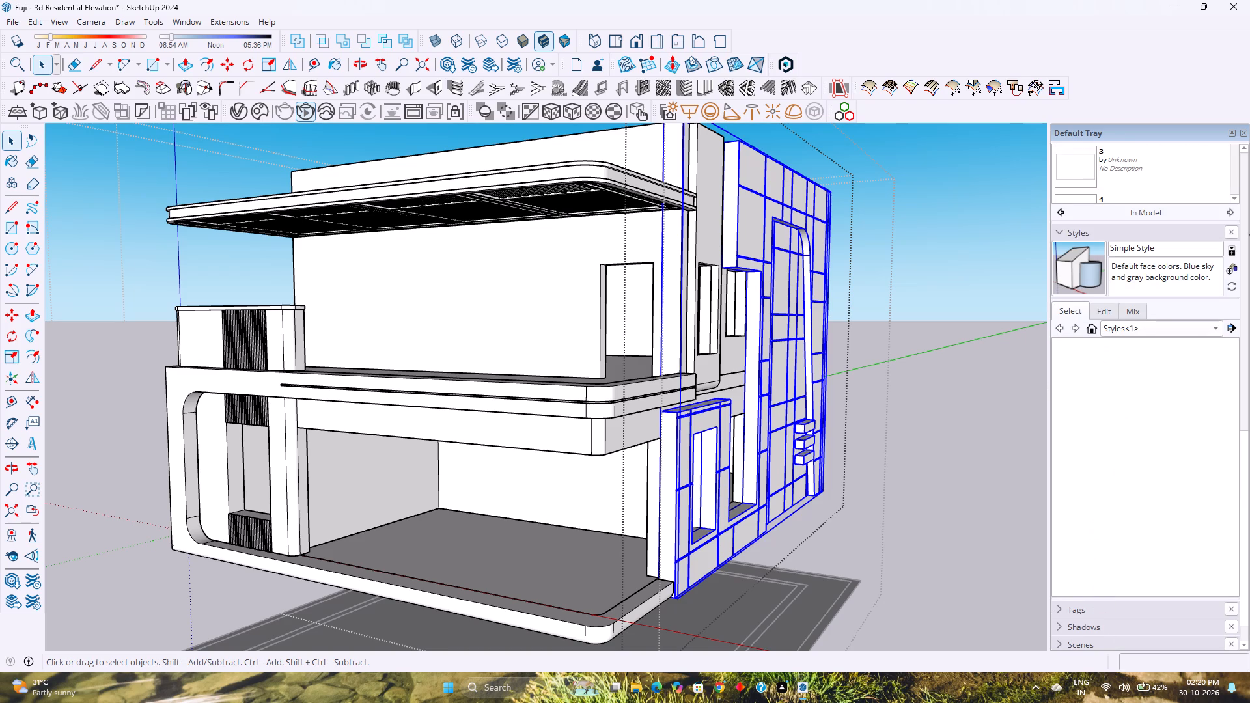
Paint the grooved facade group with the Granite Dark Gray material from the Stone collection.
left_click_drag(1245, 241, 1247, 212)
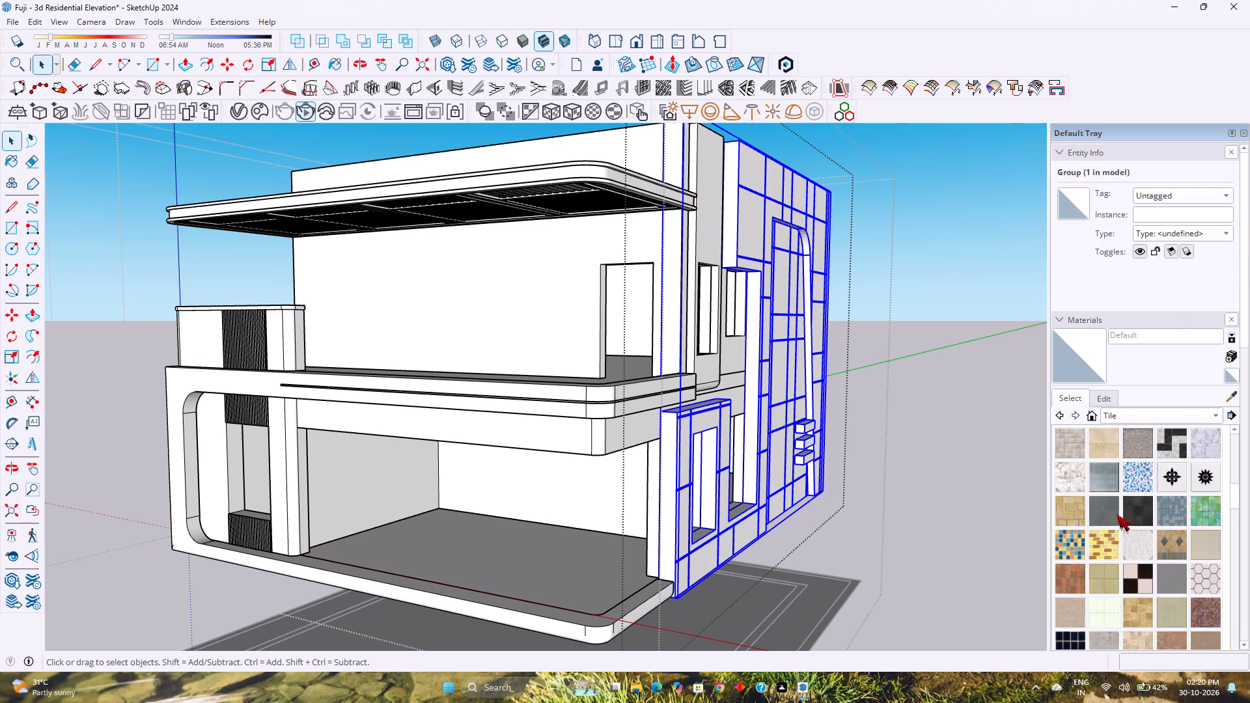
left_click(1148, 415)
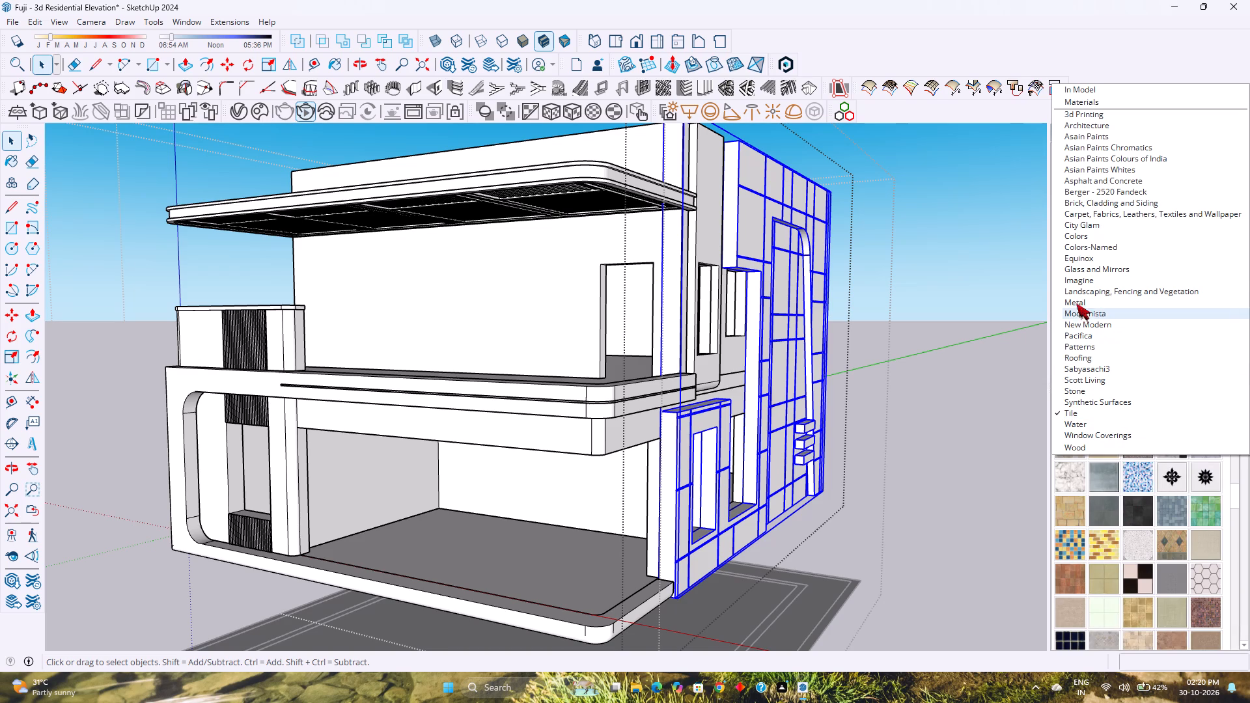
left_click(1076, 388)
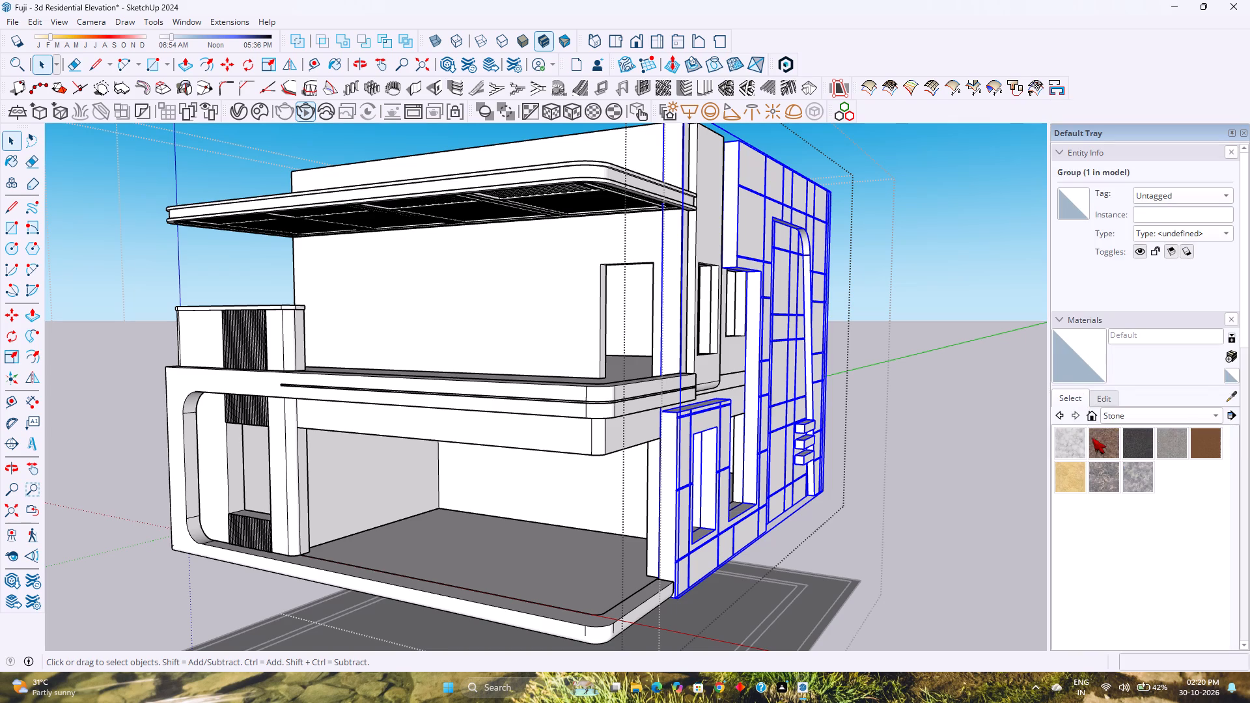
left_click(1135, 449)
left_click(734, 534)
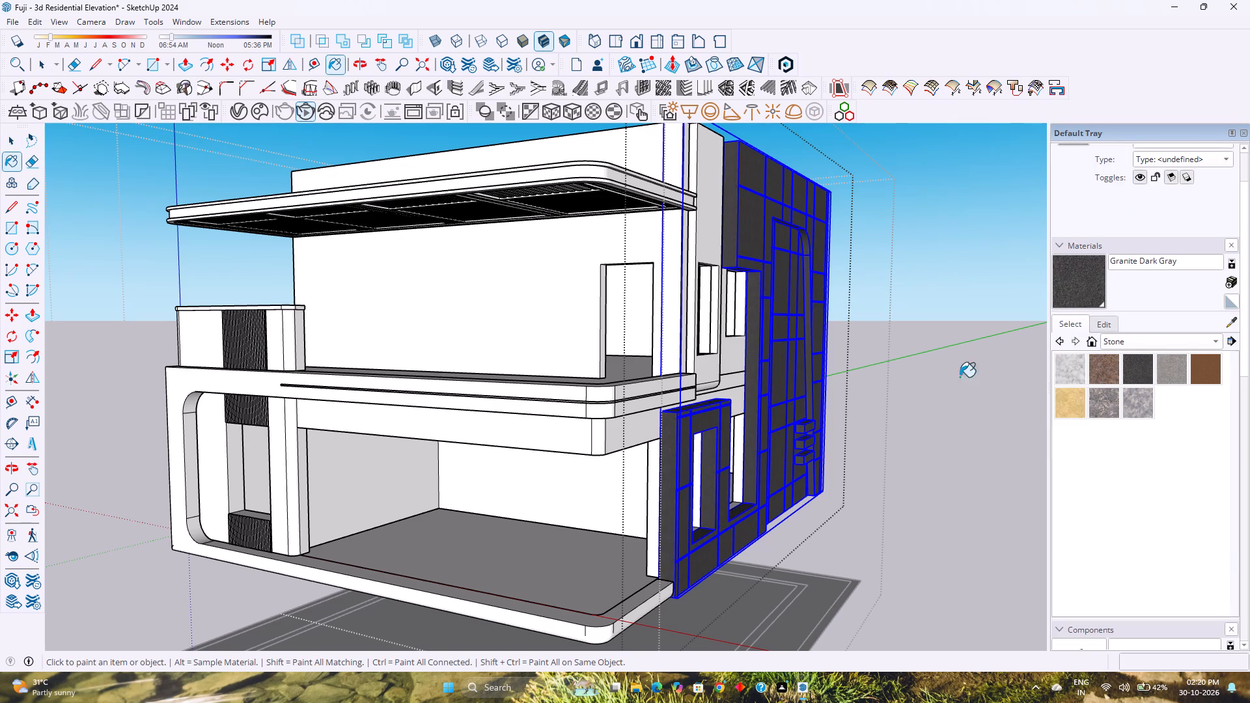
Darken the facade's Granite Dark Gray material to a lightness of 20, reapply it to the facade, and clear the selection.
left_click(1102, 322)
scroll(1098, 445, "up", 2)
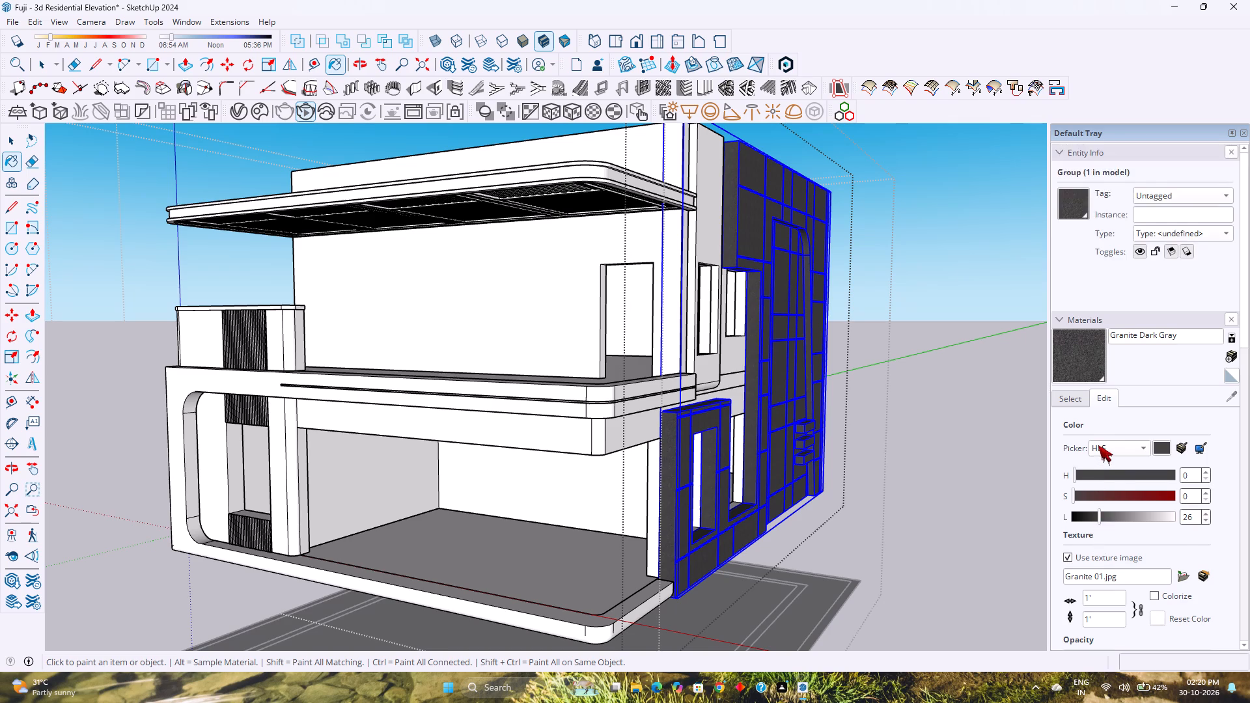
scroll(1098, 445, "down", 2)
left_click(1100, 439)
scroll(1100, 439, "down", 3)
scroll(1100, 439, "up", 2)
scroll(1100, 439, "down", 1)
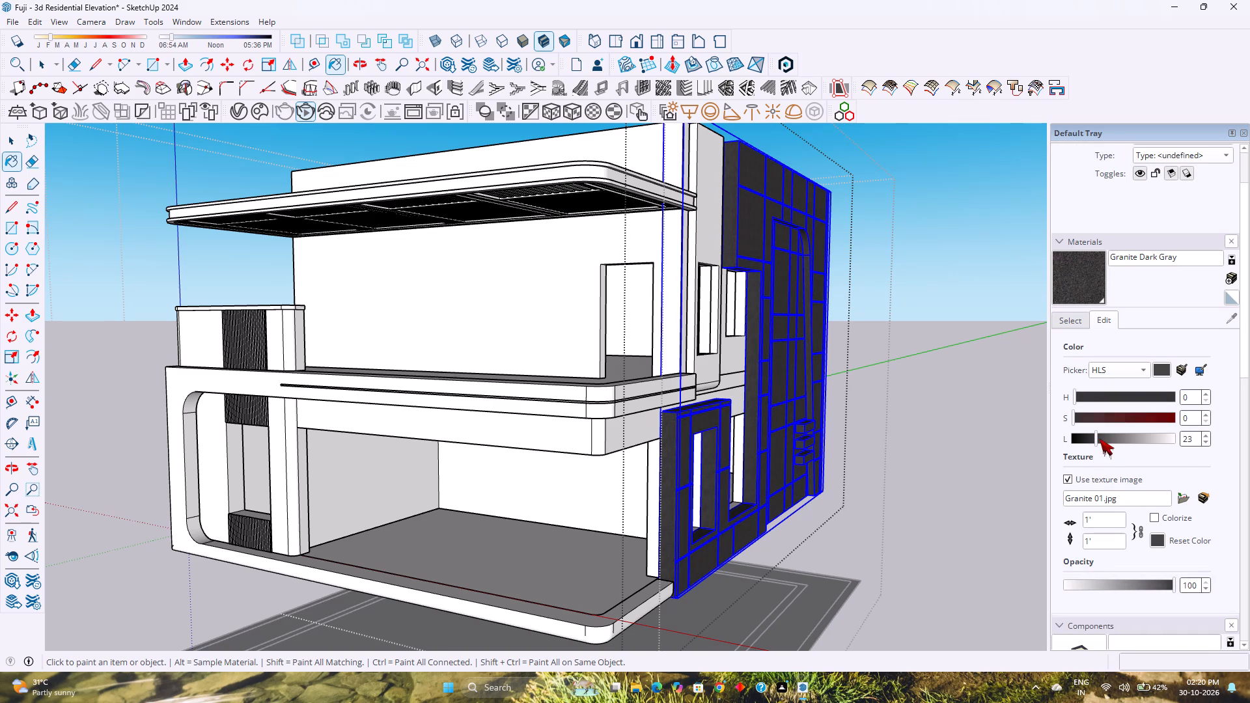
scroll(1100, 439, "up", 1)
scroll(1100, 439, "down", 1)
scroll(1100, 439, "up", 1)
scroll(1100, 439, "down", 1)
left_click(803, 480)
key("space")
key("Escape")
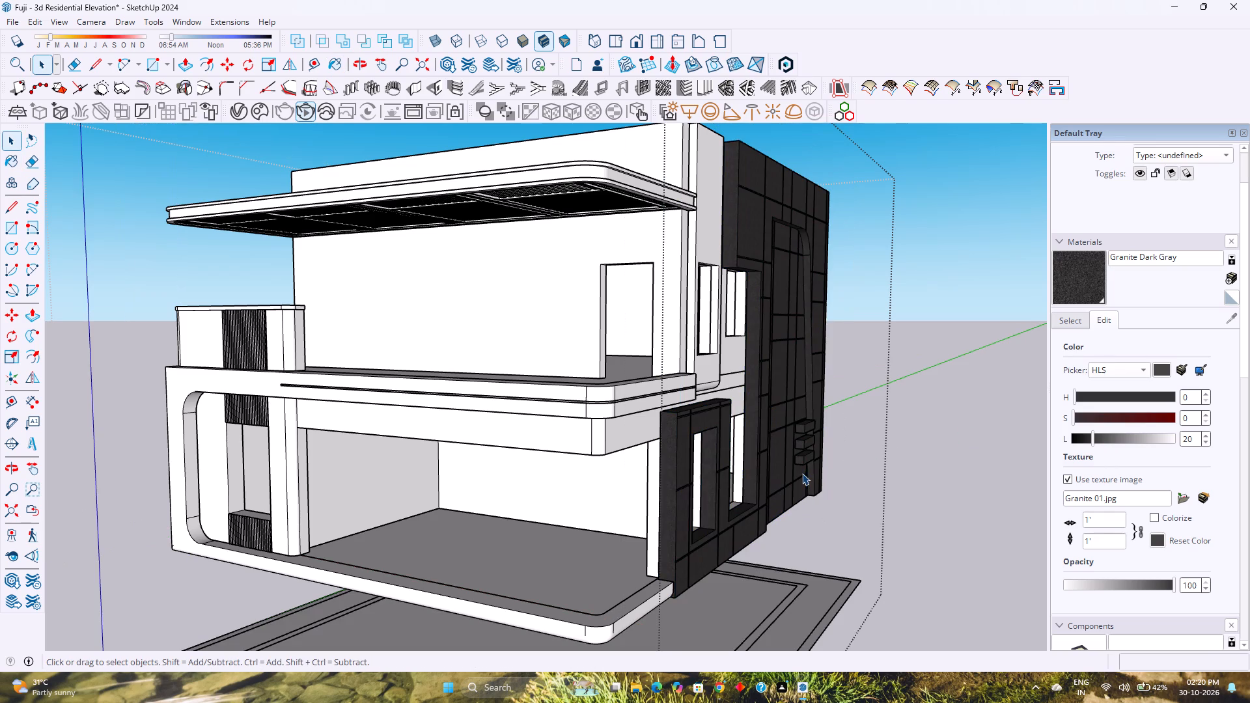
Save the residential elevation model.
middle_click_drag(799, 465, 746, 466)
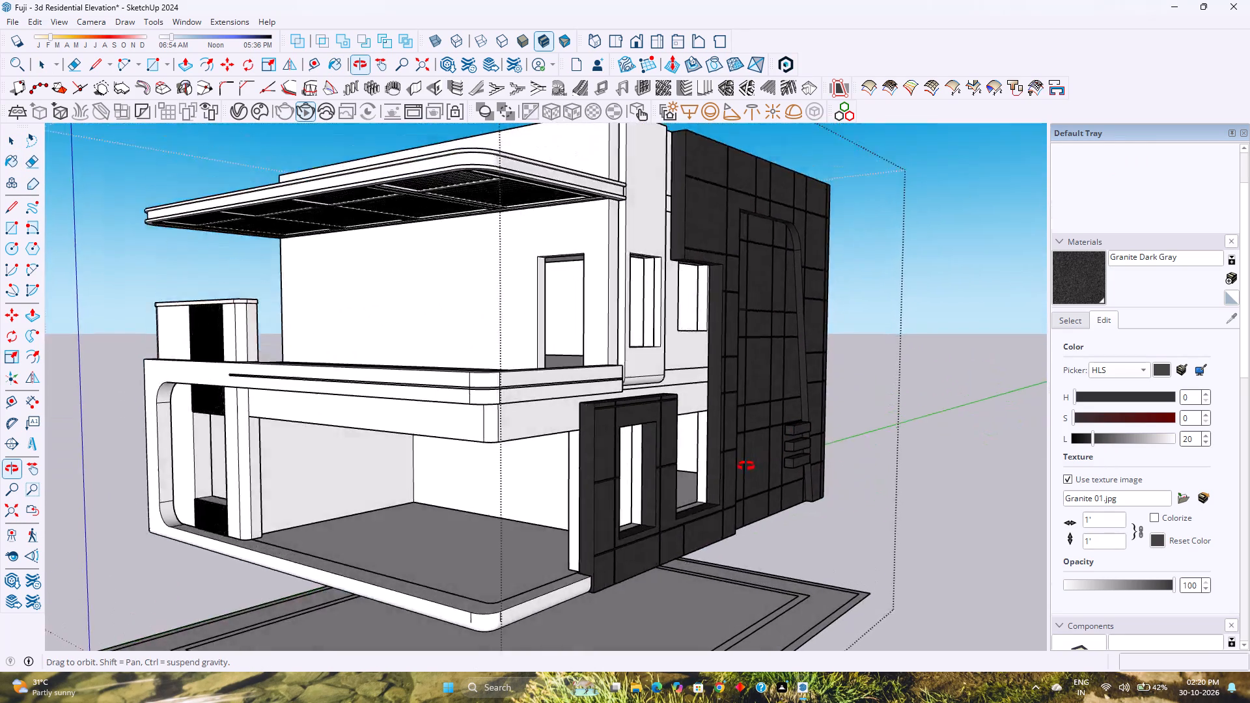
middle_click_drag(746, 466, 785, 473)
left_click(939, 441)
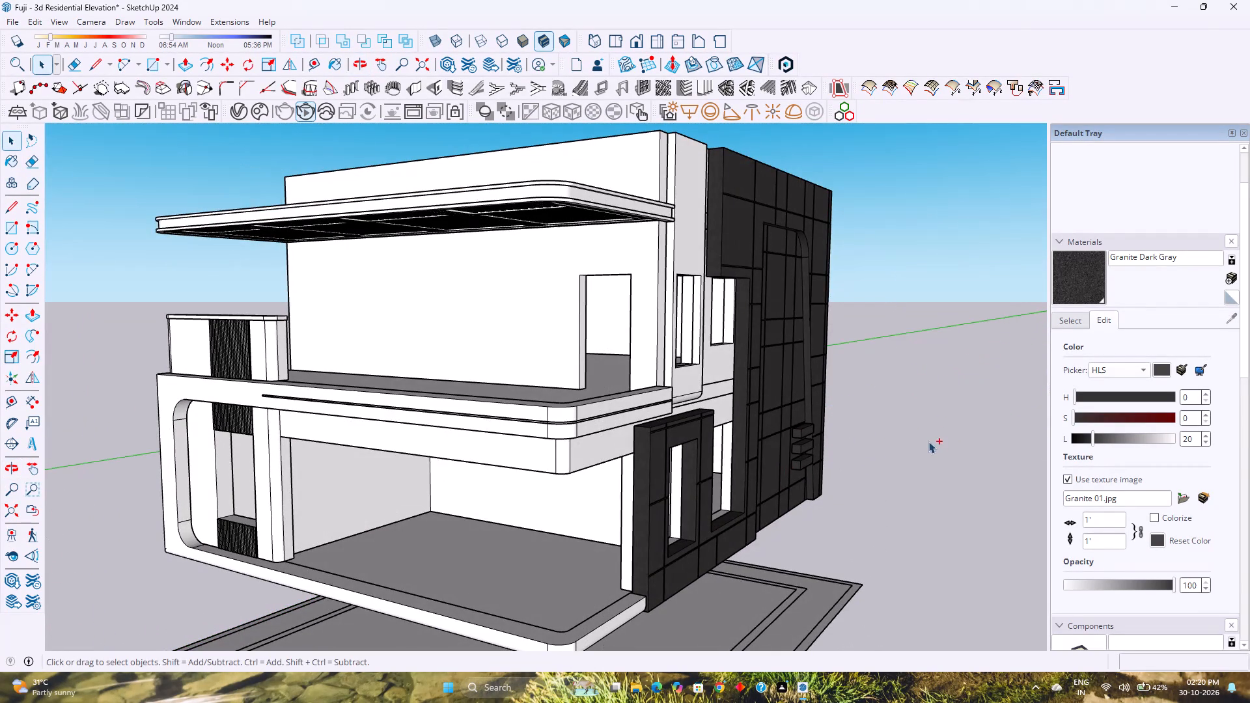
key("ctrl+s")
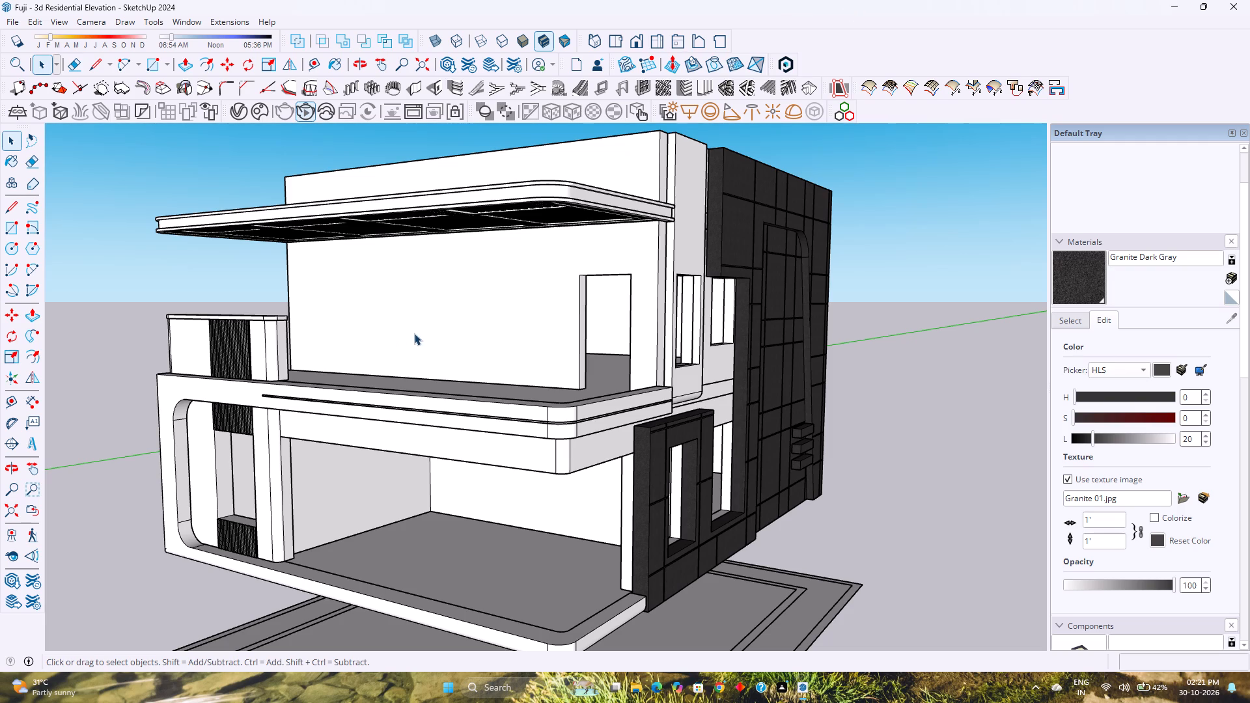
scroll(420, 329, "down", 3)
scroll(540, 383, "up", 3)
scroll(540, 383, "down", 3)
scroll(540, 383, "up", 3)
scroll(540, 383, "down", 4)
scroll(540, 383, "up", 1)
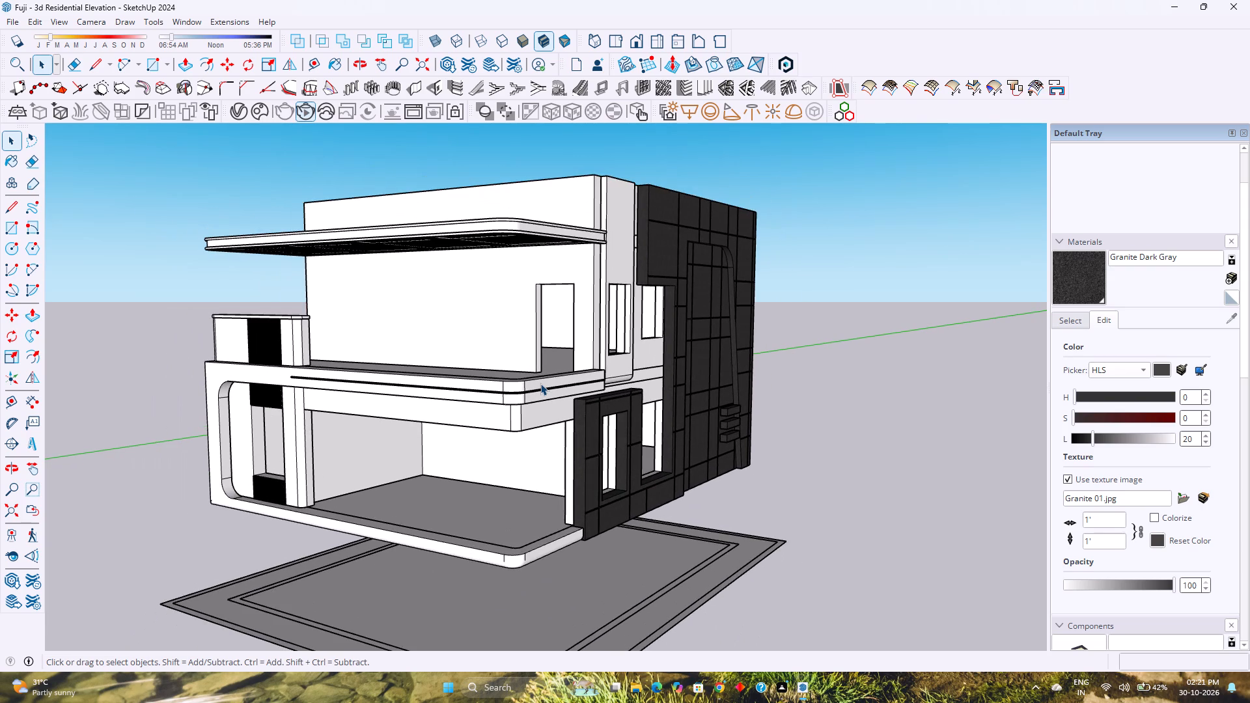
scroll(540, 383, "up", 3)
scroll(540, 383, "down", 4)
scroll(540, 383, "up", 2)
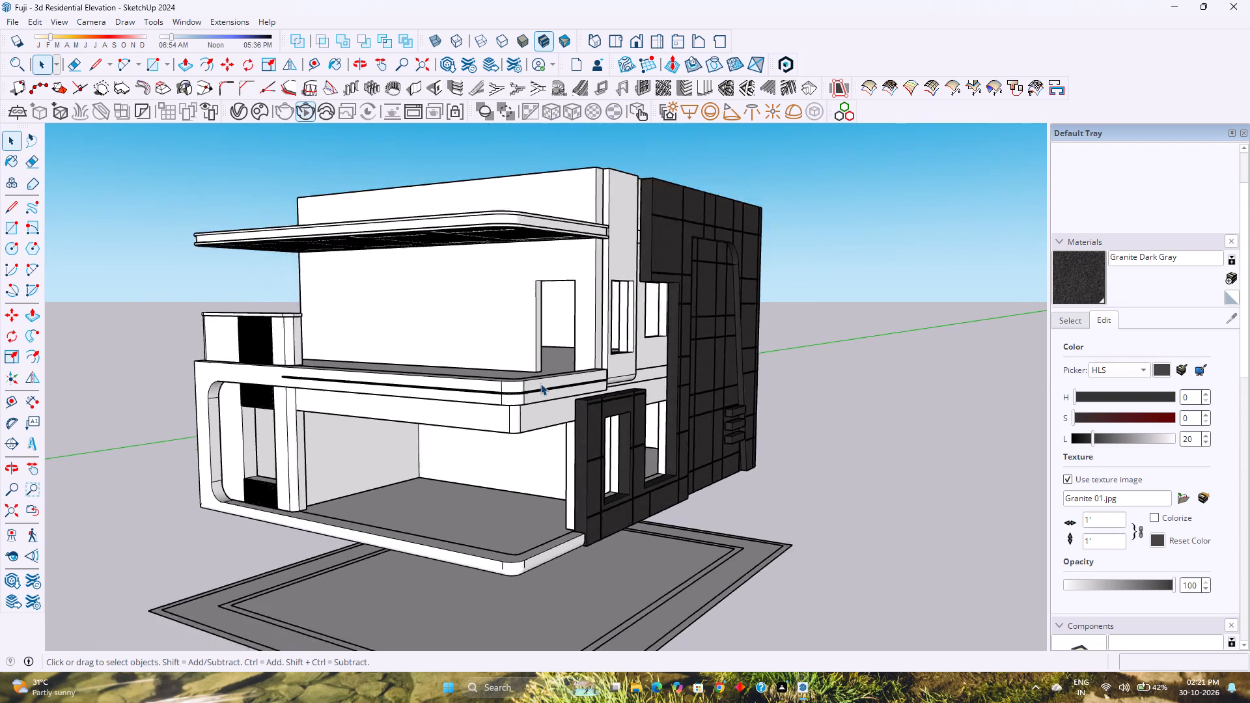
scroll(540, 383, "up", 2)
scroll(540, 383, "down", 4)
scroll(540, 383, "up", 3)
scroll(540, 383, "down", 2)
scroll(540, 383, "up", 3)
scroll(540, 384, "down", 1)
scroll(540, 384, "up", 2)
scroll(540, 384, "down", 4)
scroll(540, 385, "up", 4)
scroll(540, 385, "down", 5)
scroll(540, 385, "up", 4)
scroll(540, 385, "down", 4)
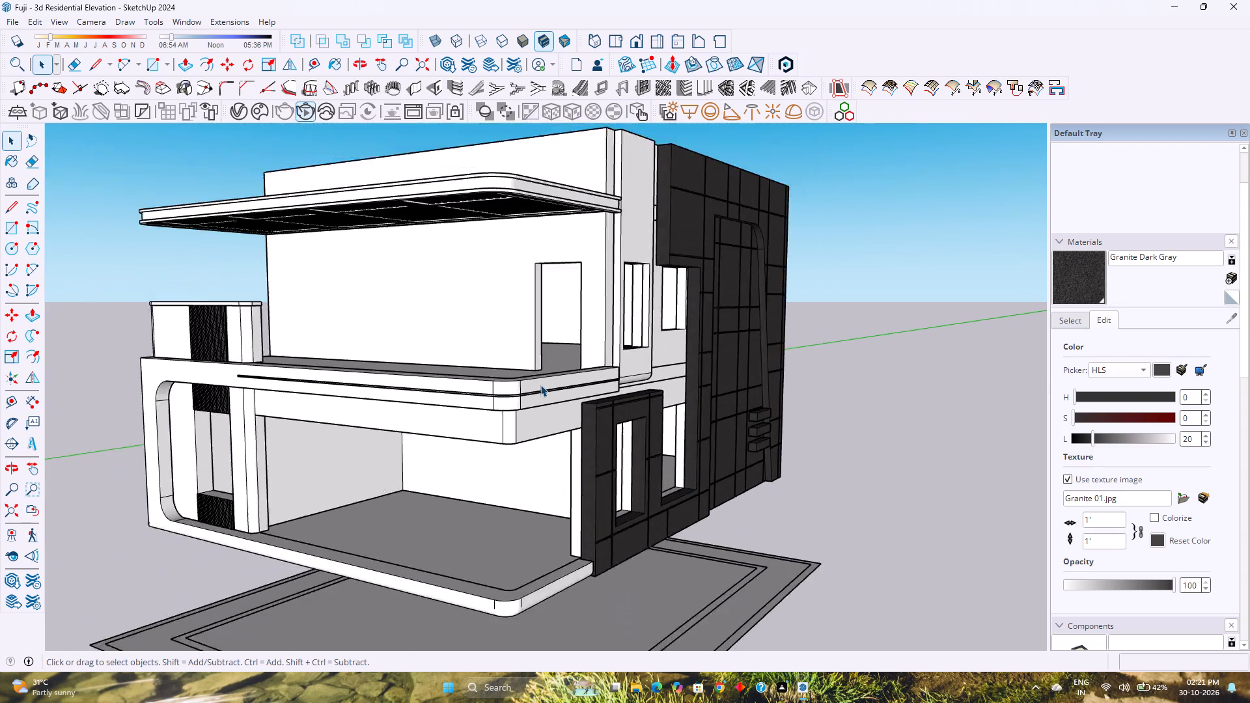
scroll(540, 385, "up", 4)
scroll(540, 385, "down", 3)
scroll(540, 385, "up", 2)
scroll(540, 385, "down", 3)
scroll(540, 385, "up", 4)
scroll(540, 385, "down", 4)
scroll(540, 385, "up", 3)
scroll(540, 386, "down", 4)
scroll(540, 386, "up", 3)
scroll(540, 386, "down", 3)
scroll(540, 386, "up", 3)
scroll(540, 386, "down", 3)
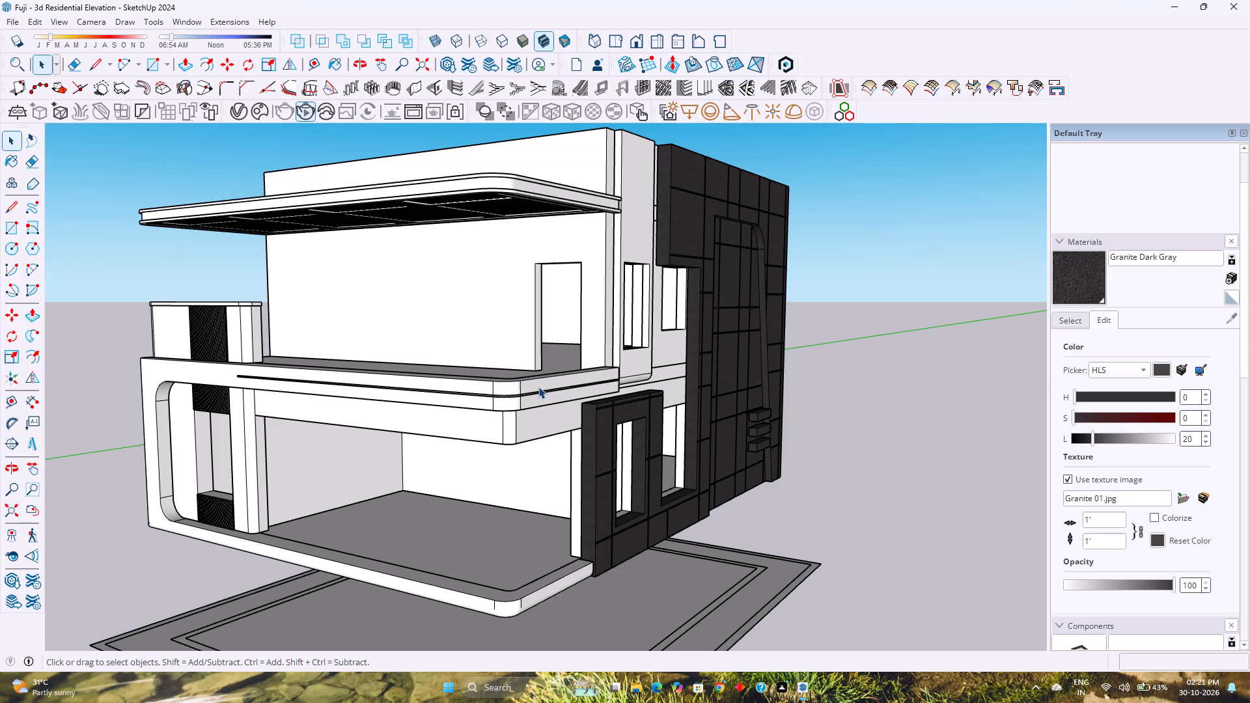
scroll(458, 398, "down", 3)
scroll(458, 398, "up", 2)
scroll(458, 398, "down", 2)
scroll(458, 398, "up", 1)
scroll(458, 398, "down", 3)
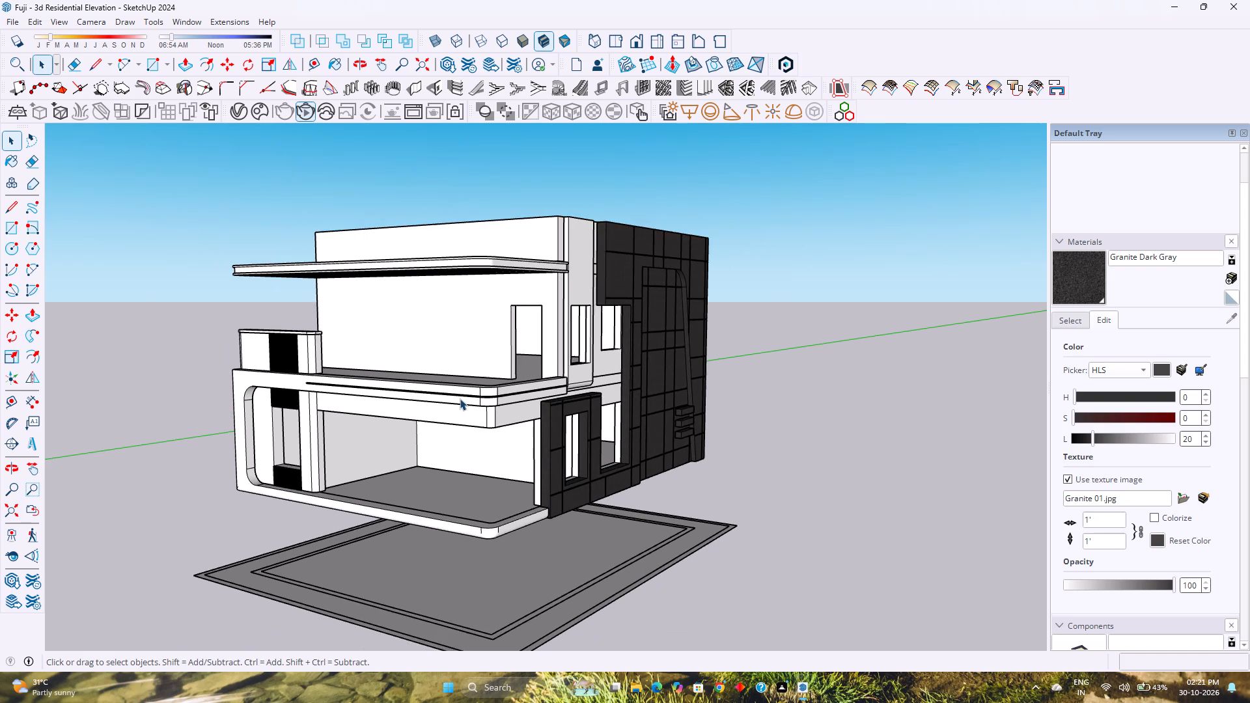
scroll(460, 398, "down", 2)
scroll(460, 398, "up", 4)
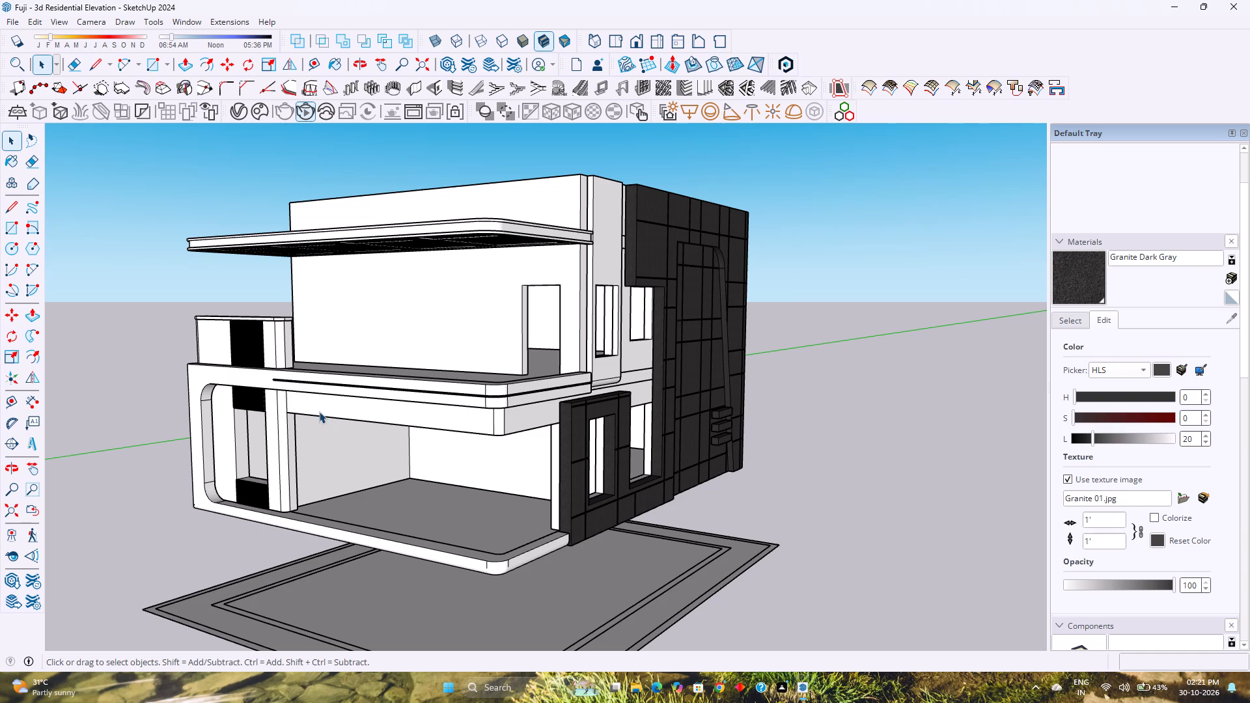
Examine the front elevation with its fluted strip, and the granite side facade around its windows, curved panel and projecting blocks.
middle_click_drag(243, 342, 255, 325)
scroll(260, 327, "up", 4)
middle_click_drag(258, 329, 321, 305)
scroll(342, 303, "up", 2)
scroll(342, 303, "down", 4)
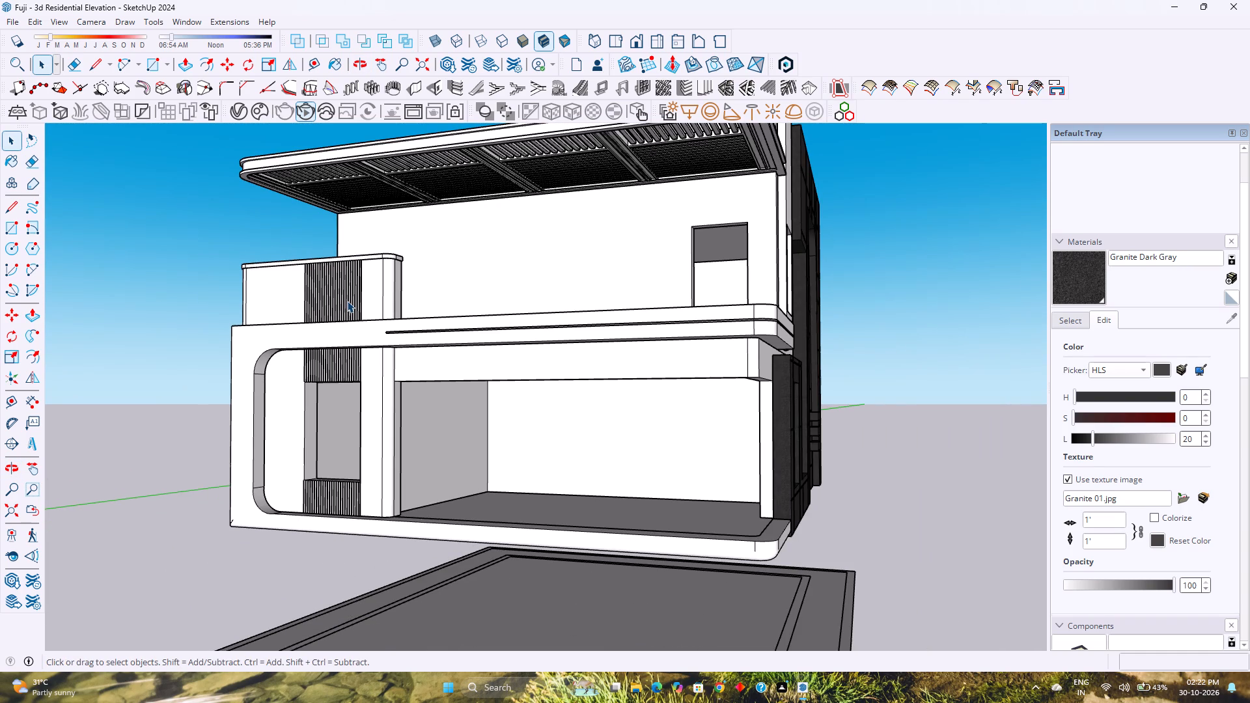
scroll(348, 301, "down", 4)
middle_click_drag(410, 309, 307, 355)
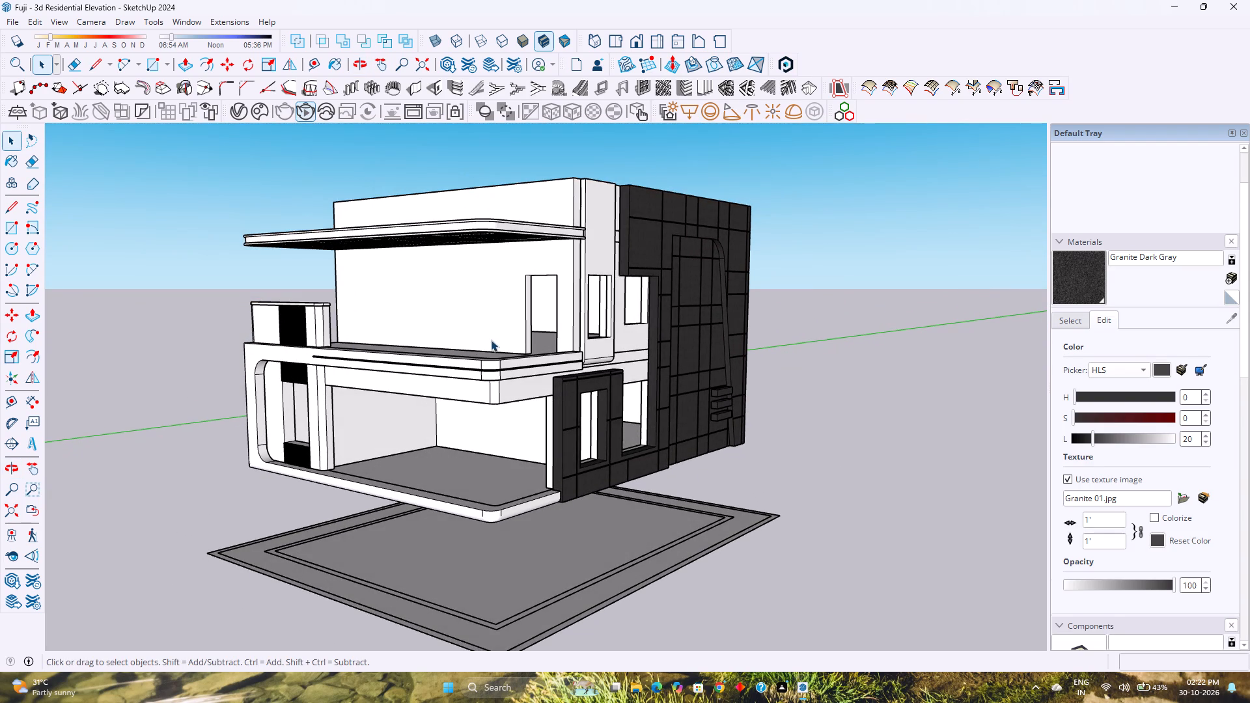
scroll(567, 323, "up", 5)
middle_click_drag(569, 325, 426, 365)
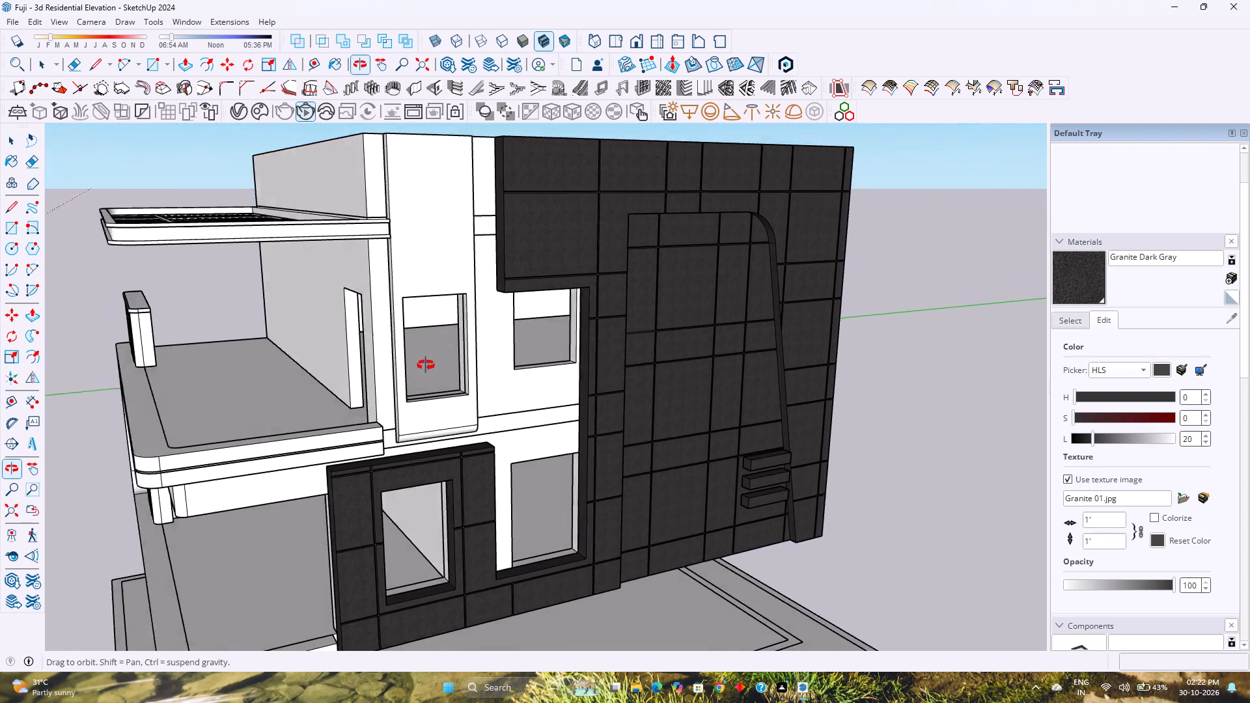
middle_click_drag(426, 365, 293, 384)
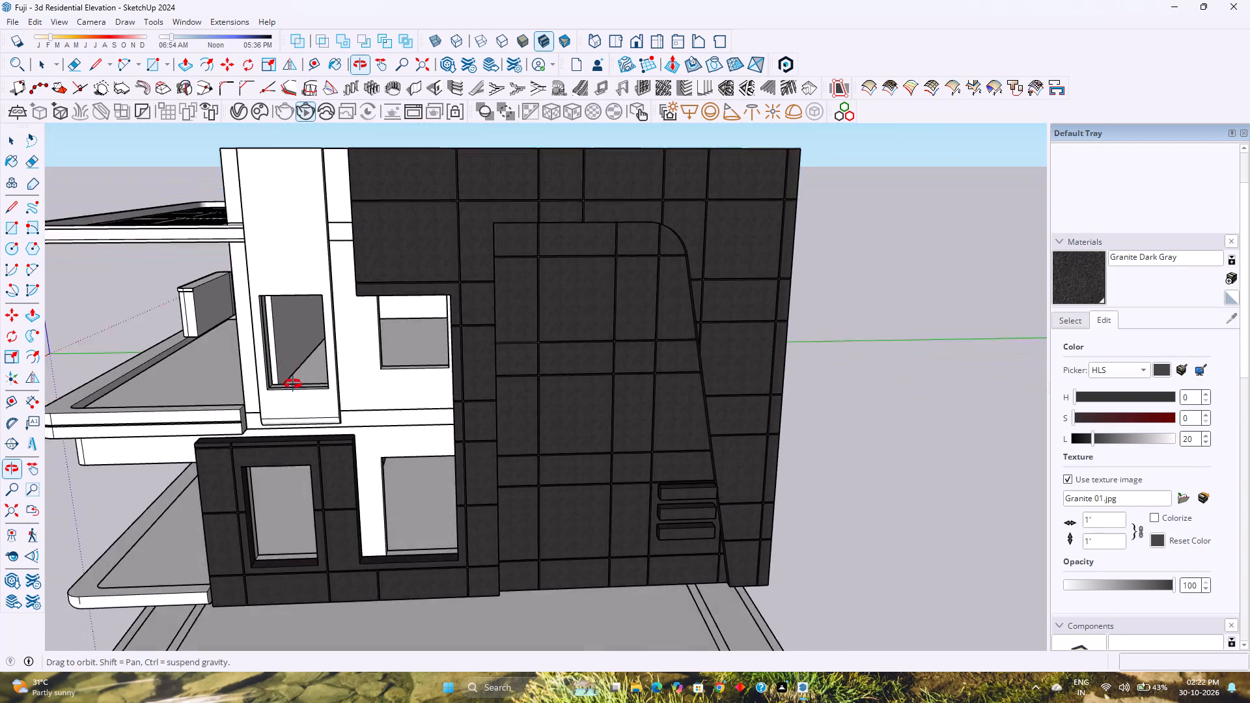
middle_click_drag(293, 384, 419, 374)
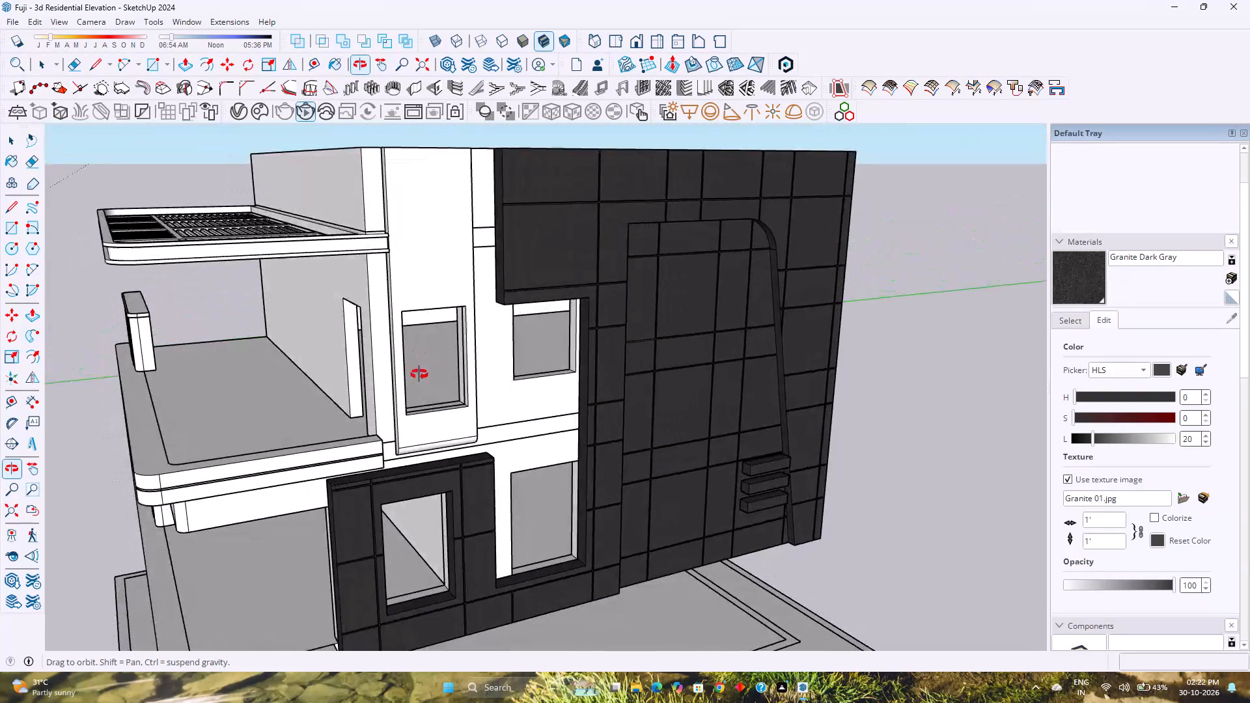
Examine the house's front and granite side, including the roof pergola, balcony, windows and underside, from several angles.
middle_click_drag(419, 374, 378, 393)
middle_click(378, 393)
middle_click_drag(378, 393, 434, 393)
scroll(434, 393, "down", 3)
middle_click_drag(434, 393, 586, 326)
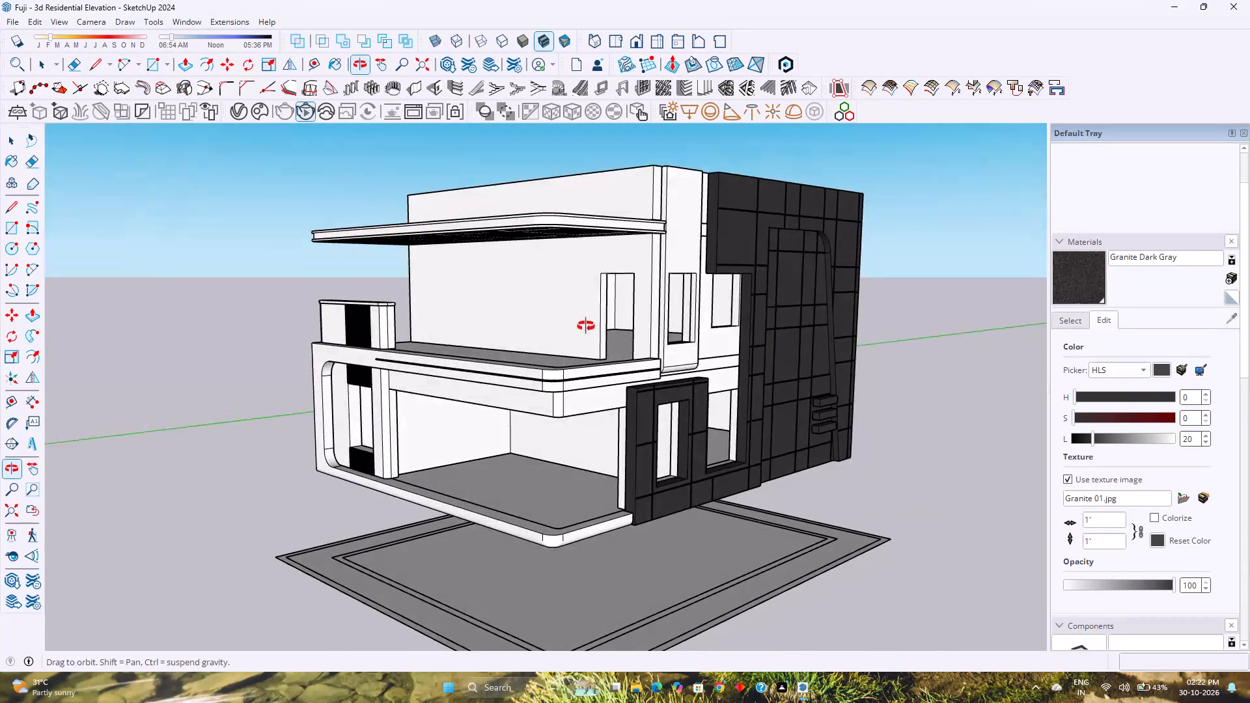
middle_click_drag(586, 326, 609, 314)
middle_click(609, 314)
scroll(601, 318, "up", 3)
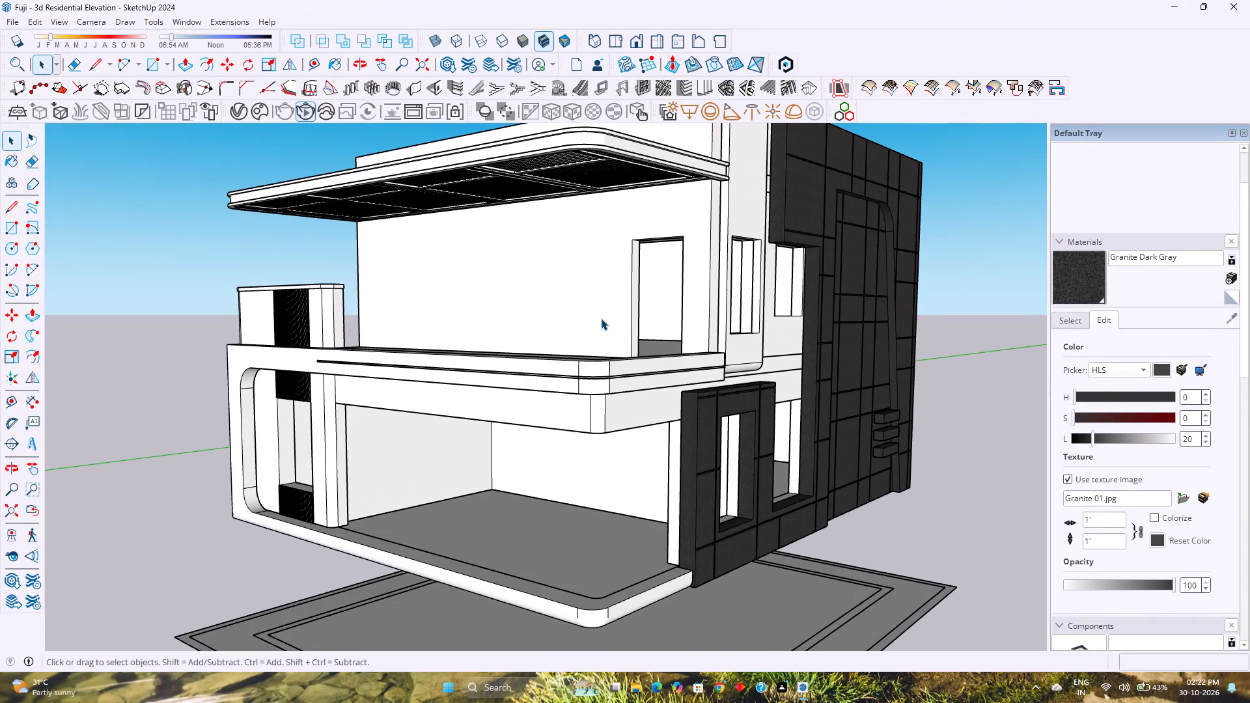
scroll(601, 318, "down", 1)
middle_click_drag(573, 365, 598, 342)
middle_click(598, 341)
middle_click(598, 341)
middle_click(598, 341)
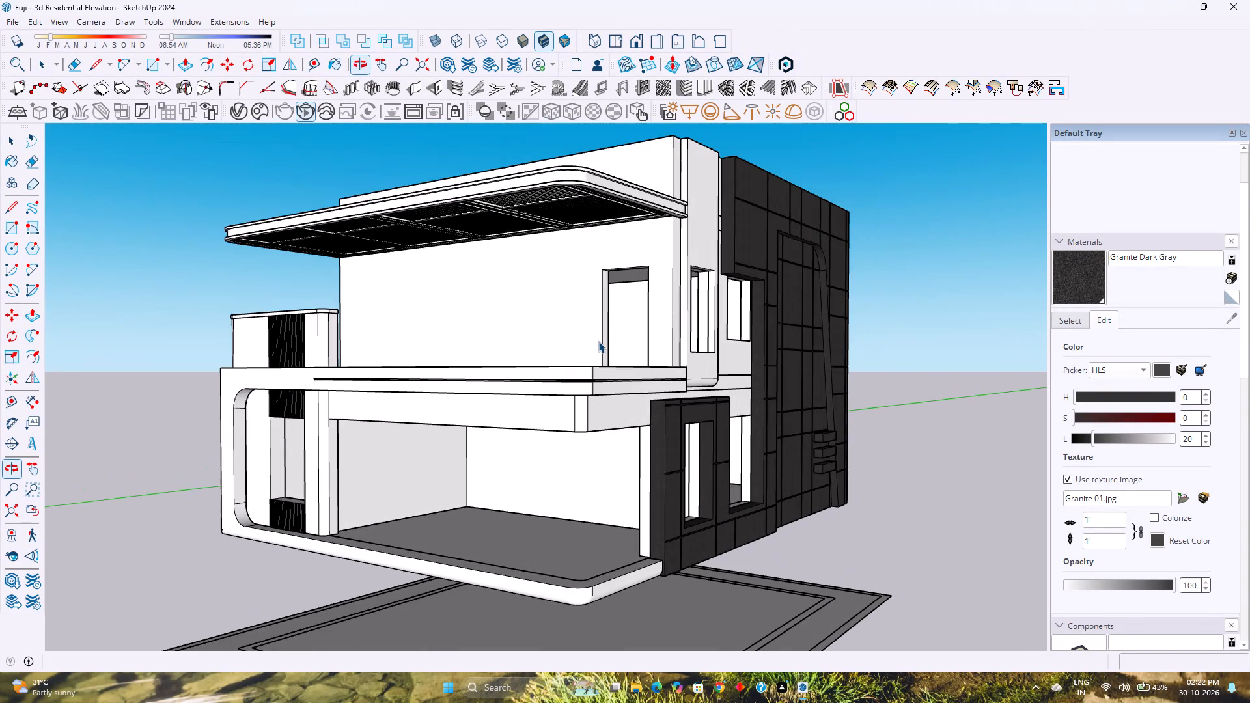
scroll(598, 341, "down", 2)
scroll(598, 341, "up", 1)
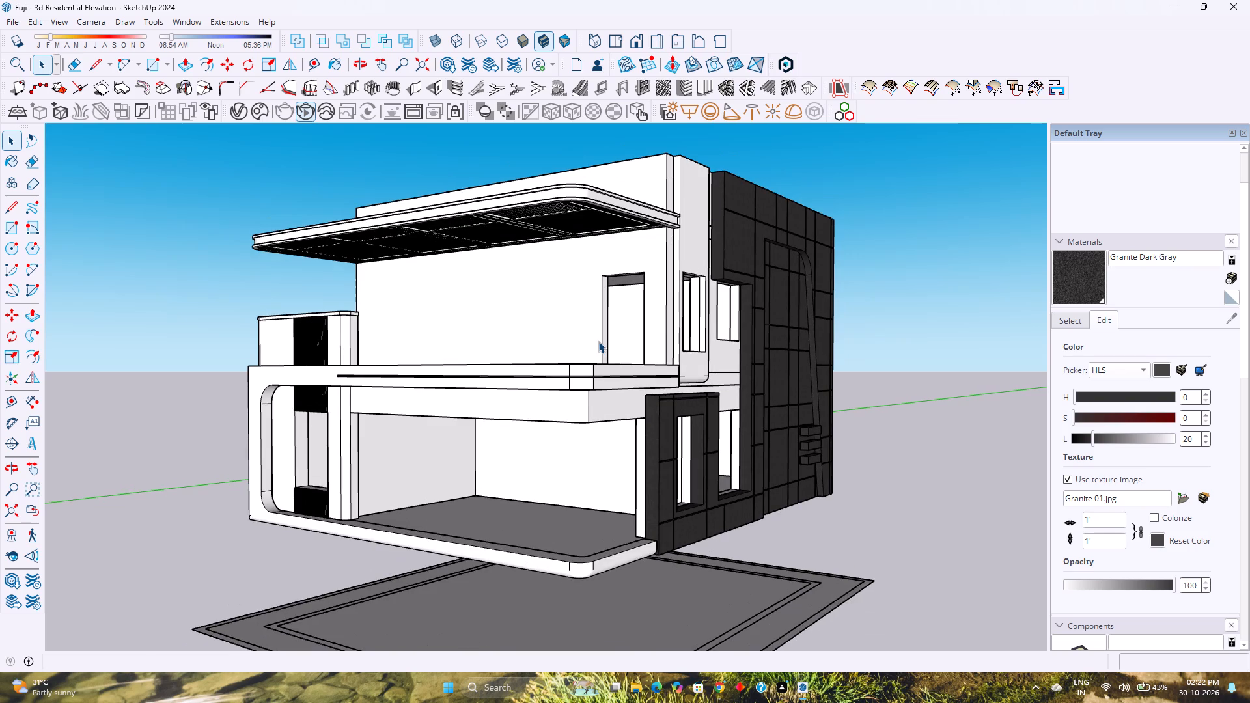
scroll(598, 341, "down", 1)
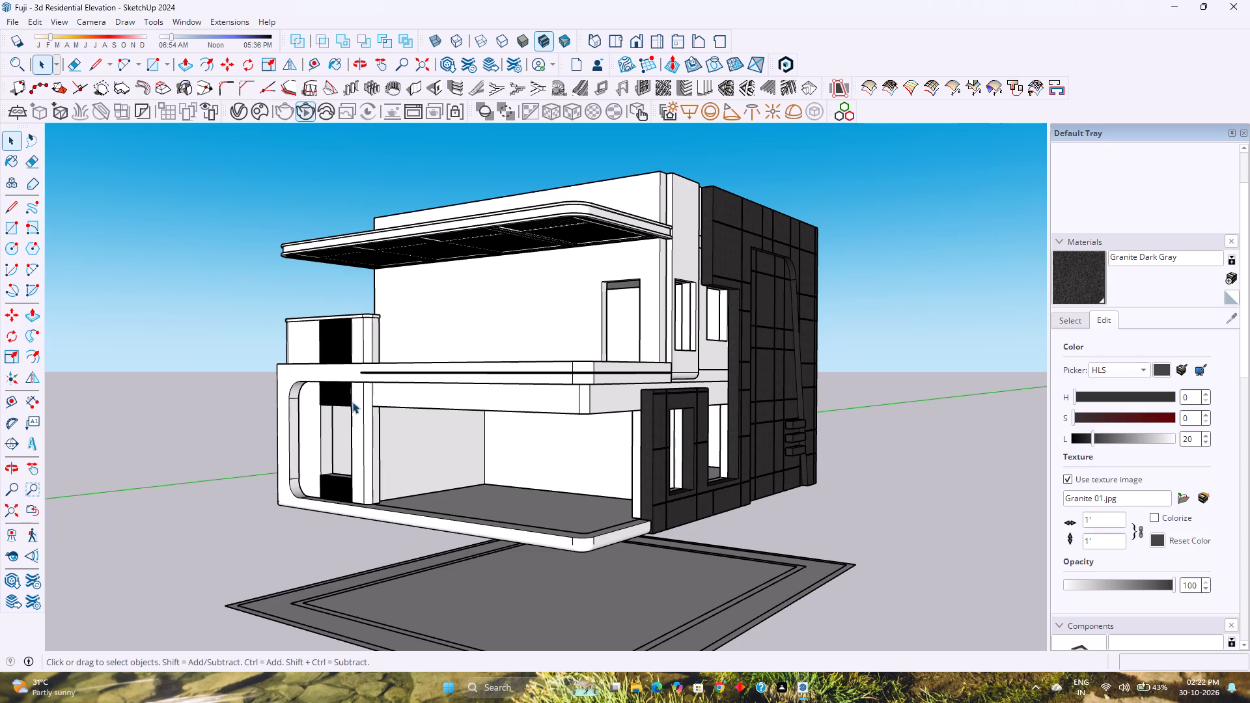
middle_click_drag(352, 500, 385, 414)
scroll(520, 262, "up", 5)
middle_click_drag(520, 261, 475, 324)
middle_click(475, 324)
scroll(473, 324, "down", 5)
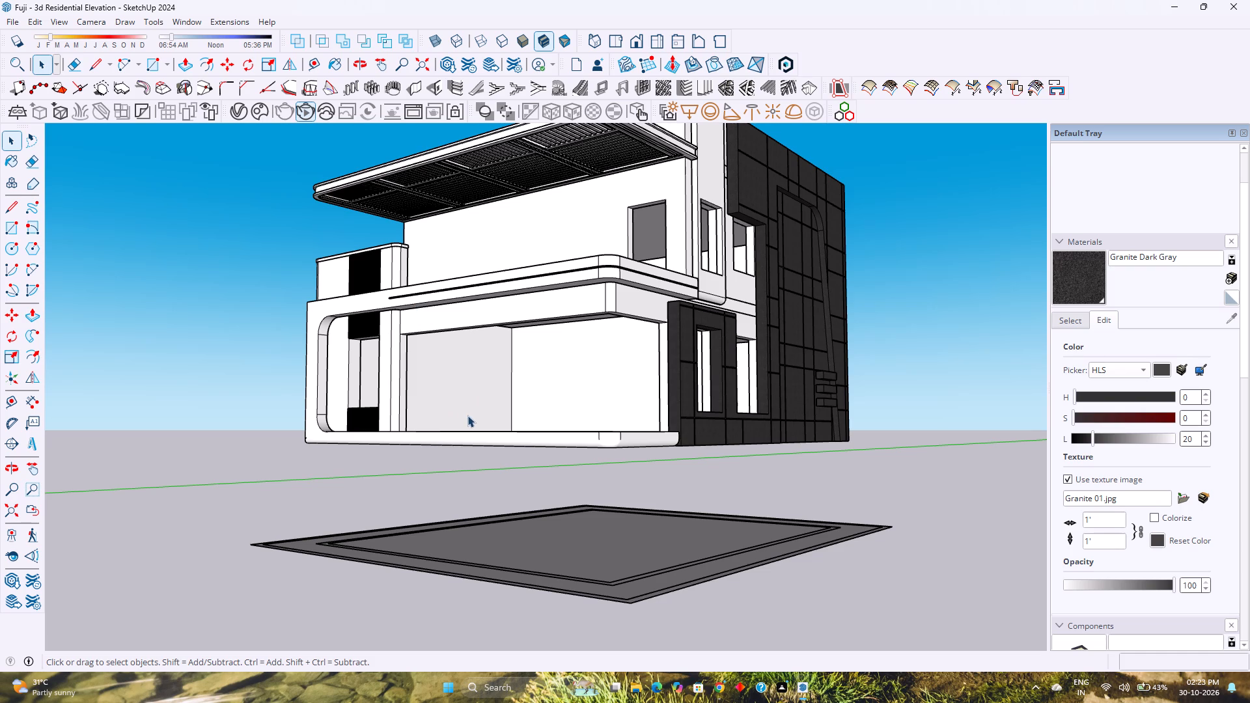
scroll(527, 465, "down", 1)
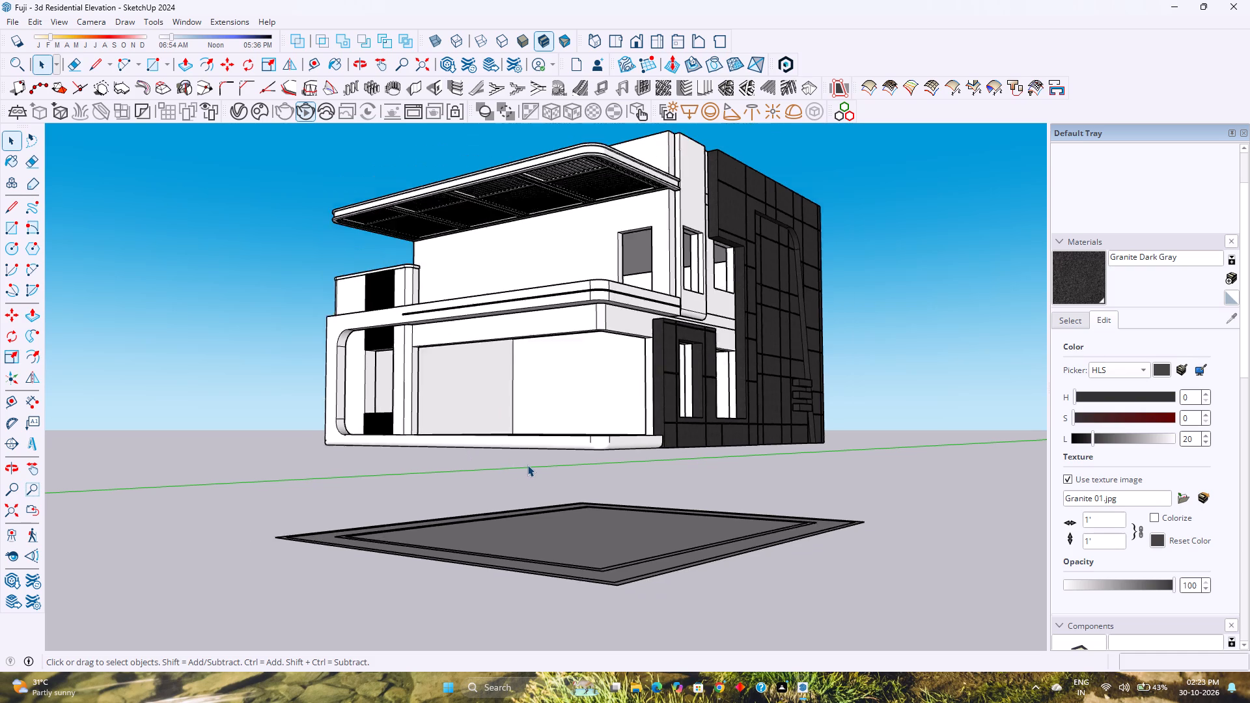
scroll(527, 465, "down", 5)
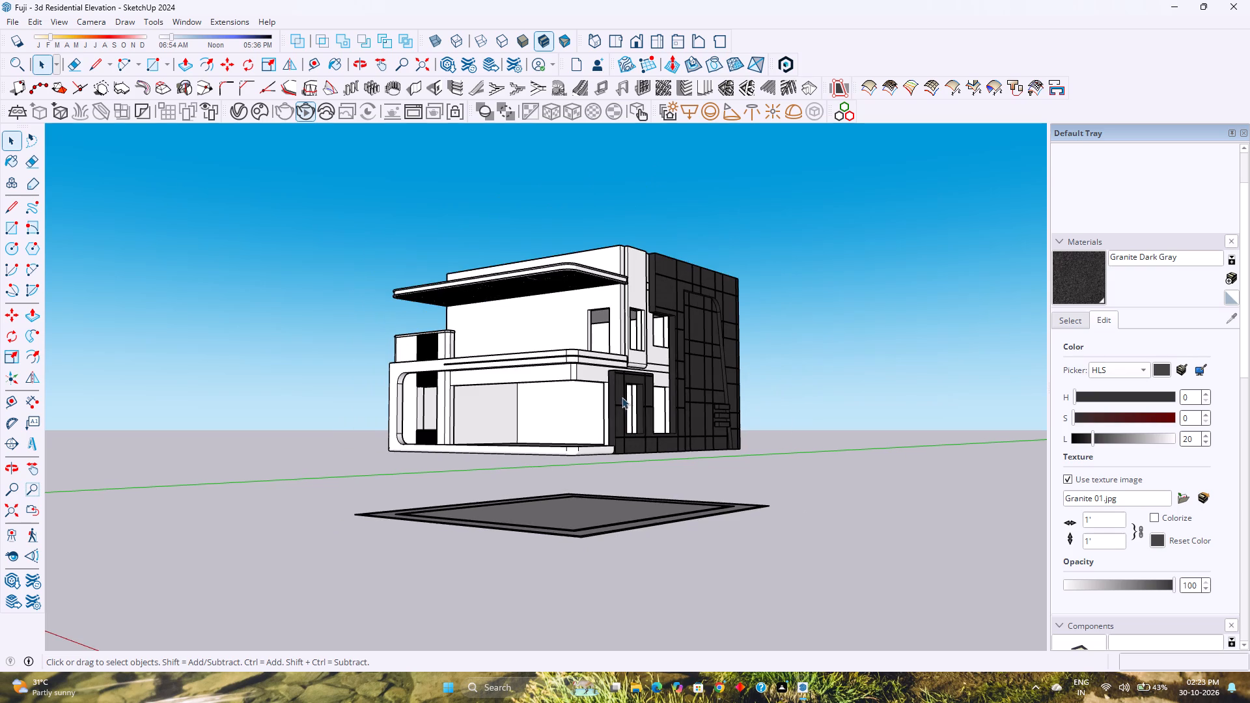
scroll(620, 383, "up", 5)
middle_click_drag(581, 410, 632, 360)
middle_click(632, 360)
middle_click(632, 359)
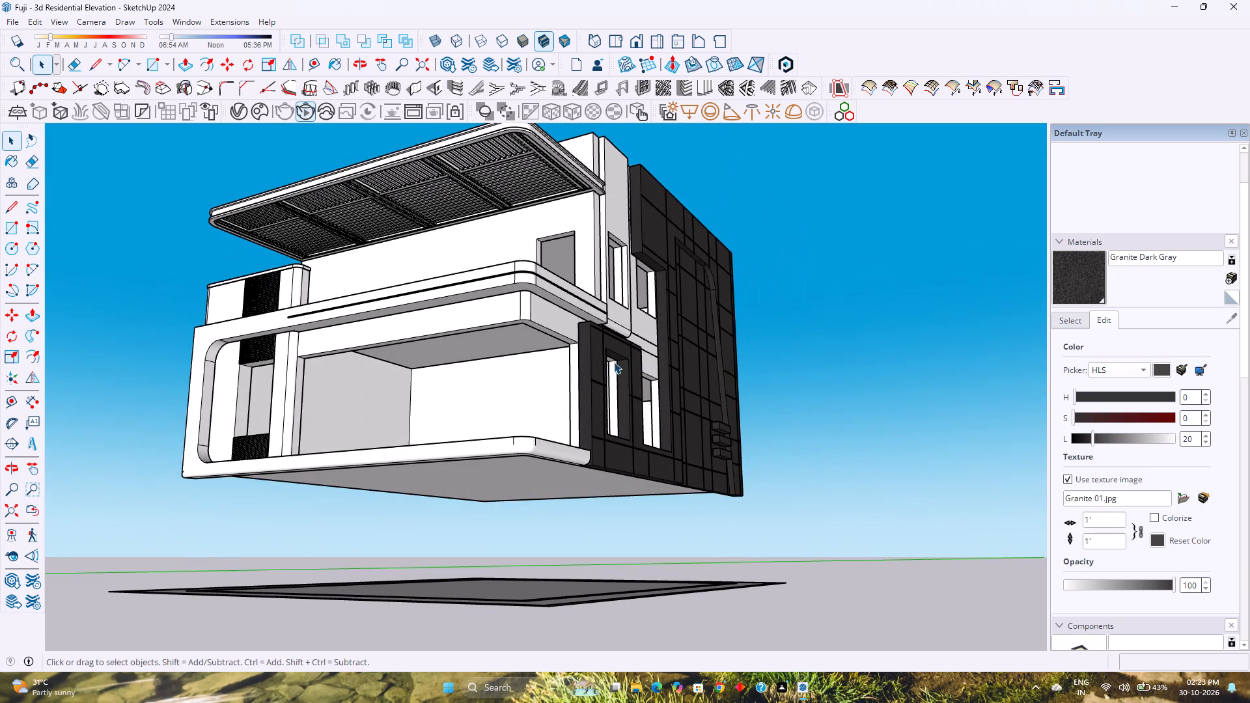
scroll(465, 475, "up", 2)
middle_click_drag(465, 475, 452, 455)
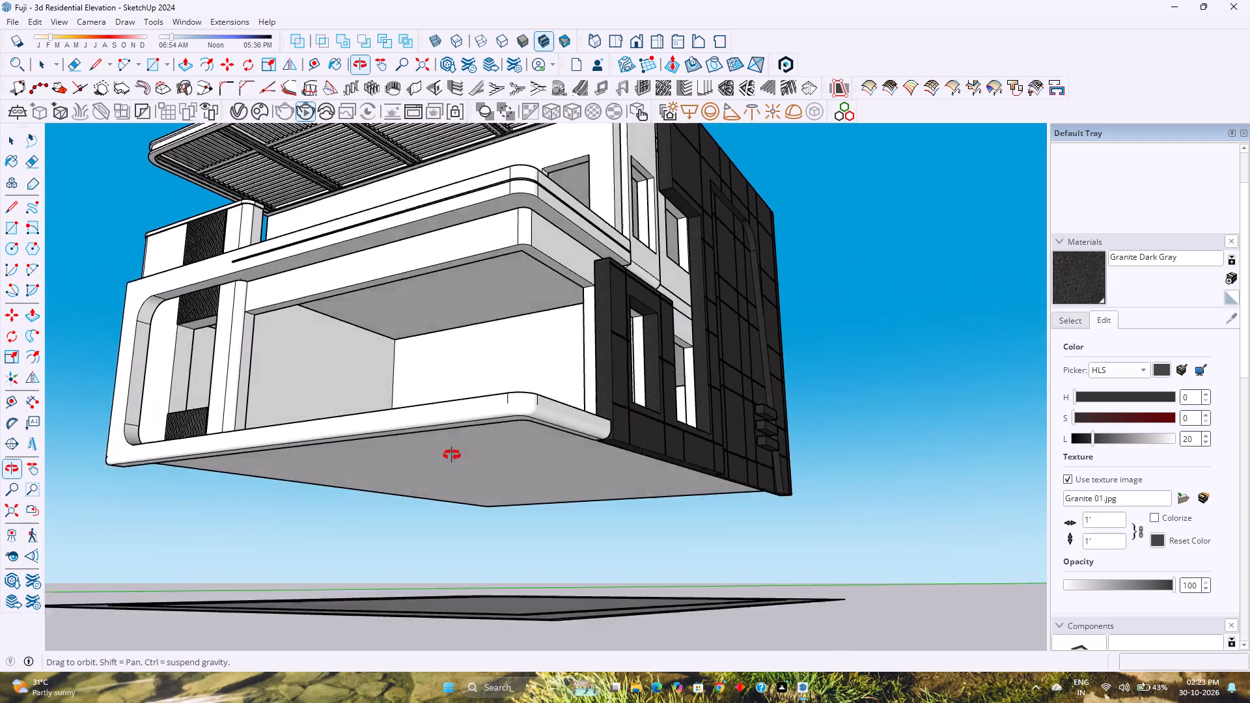
middle_click_drag(452, 455, 235, 447)
middle_click_drag(235, 447, 257, 455)
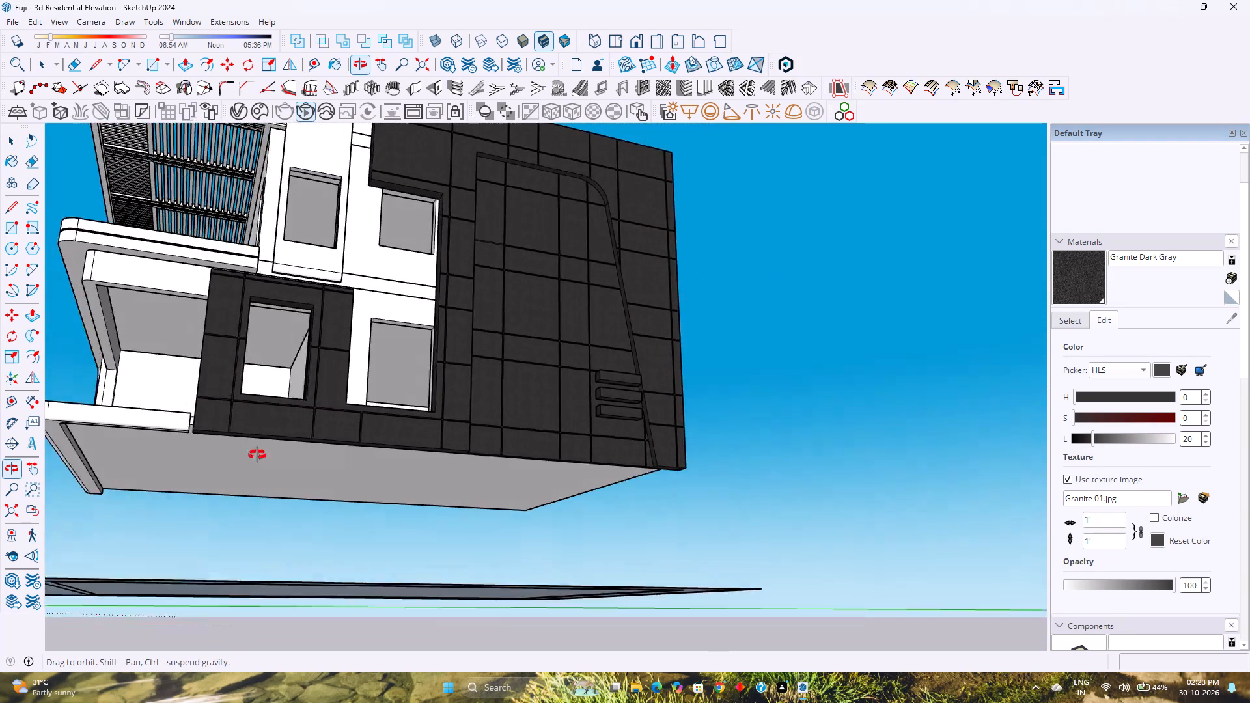
middle_click_drag(257, 455, 523, 508)
scroll(523, 508, "down", 5)
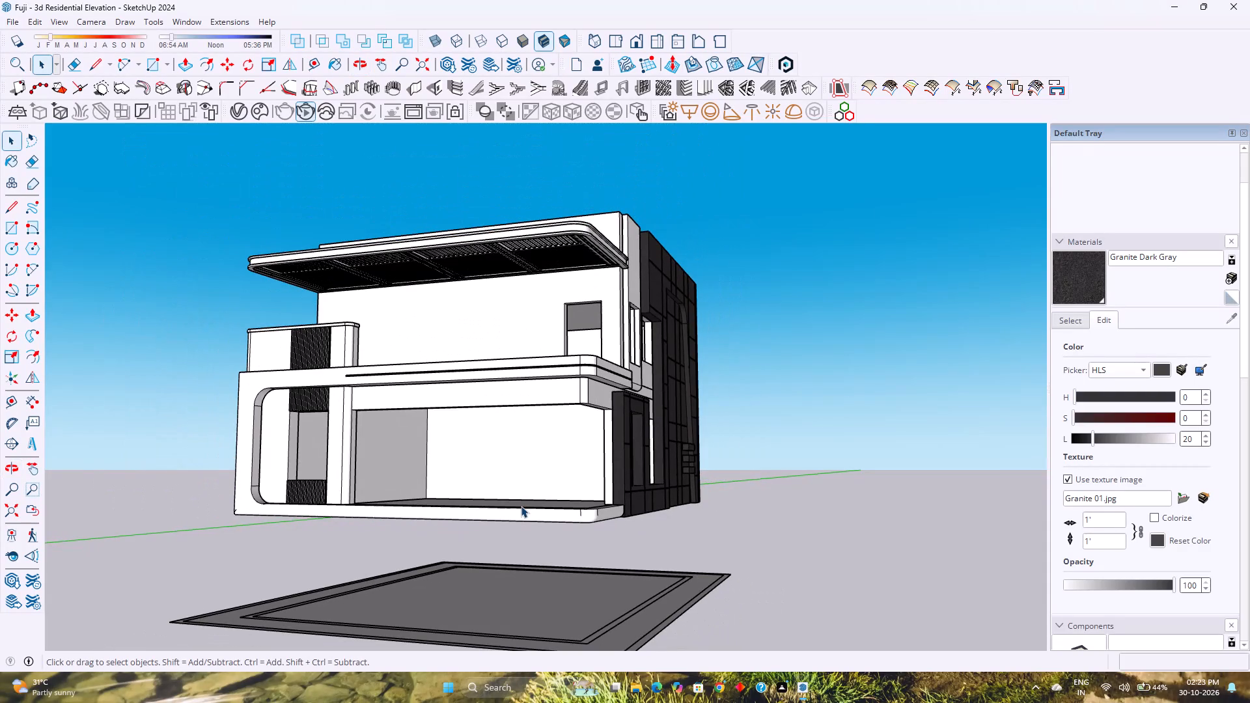
Paint the ground-floor fluted panels above and below the front window with Wood Veneer 01 from the Wood collection.
scroll(519, 504, "up", 2)
scroll(519, 504, "down", 1)
scroll(323, 432, "up", 3)
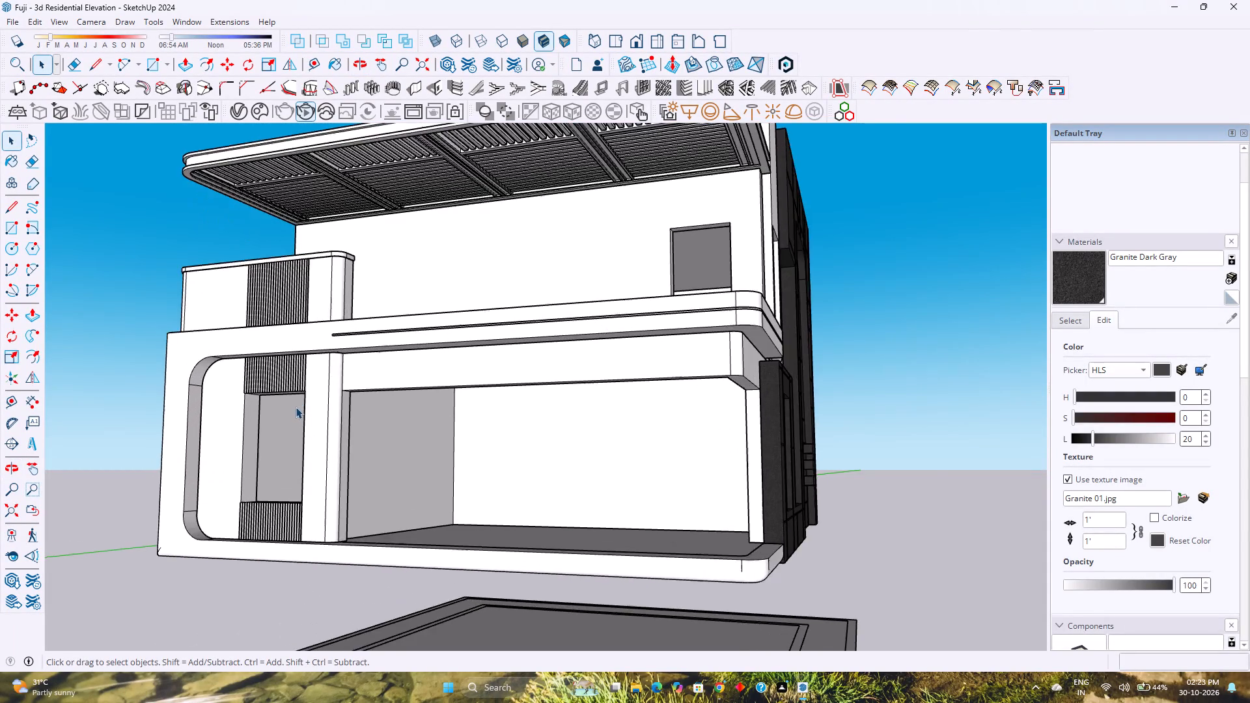
scroll(296, 407, "up", 2)
left_click(296, 370)
left_click(296, 370)
left_click(296, 370)
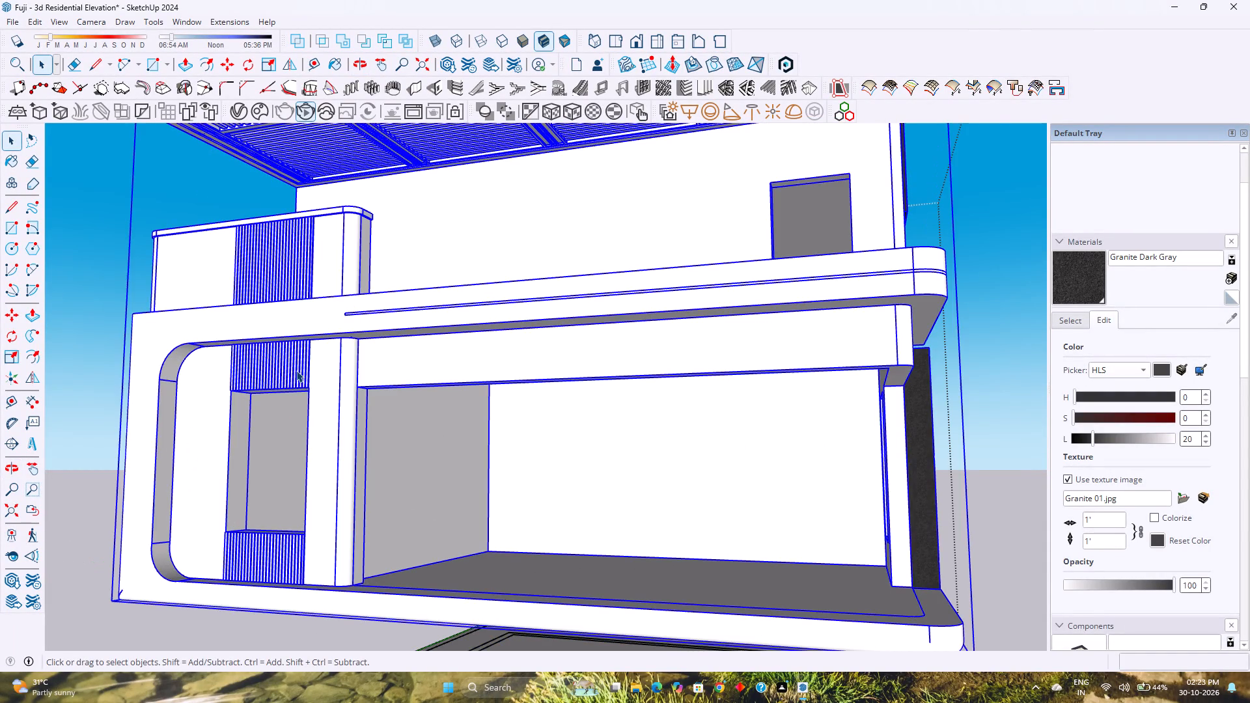
left_click(296, 370)
left_click(296, 370)
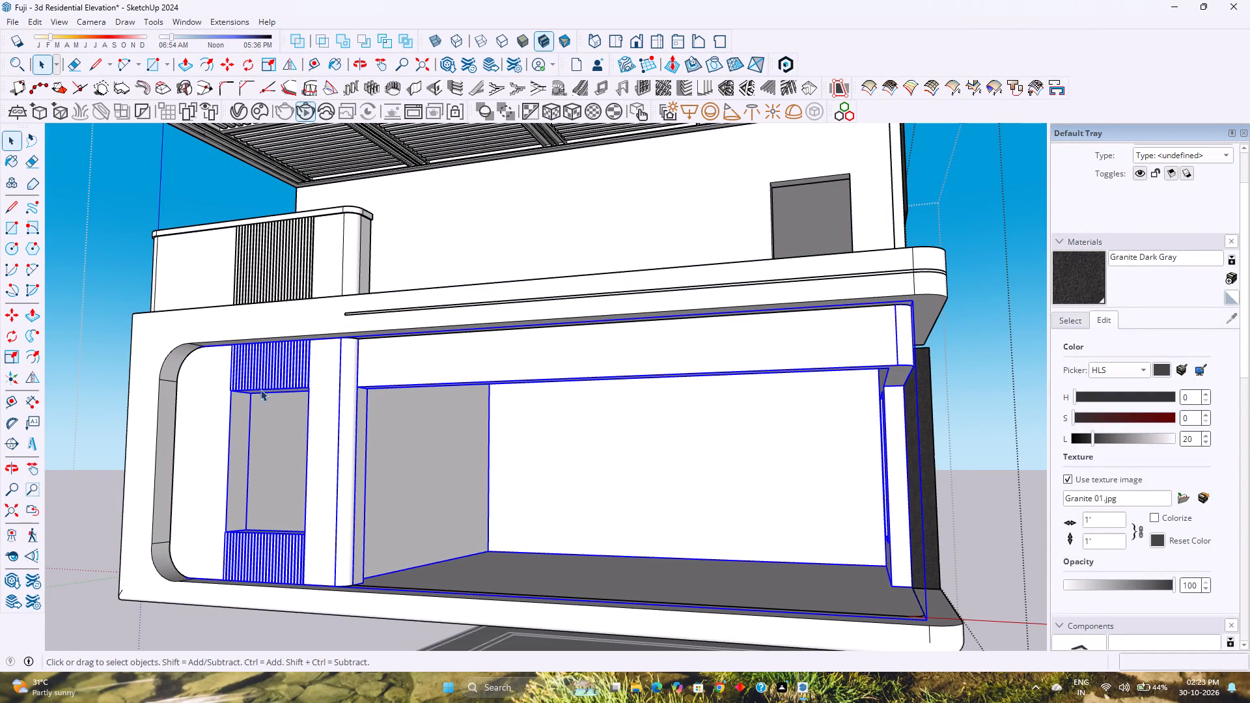
double_click(268, 376)
left_click(268, 376)
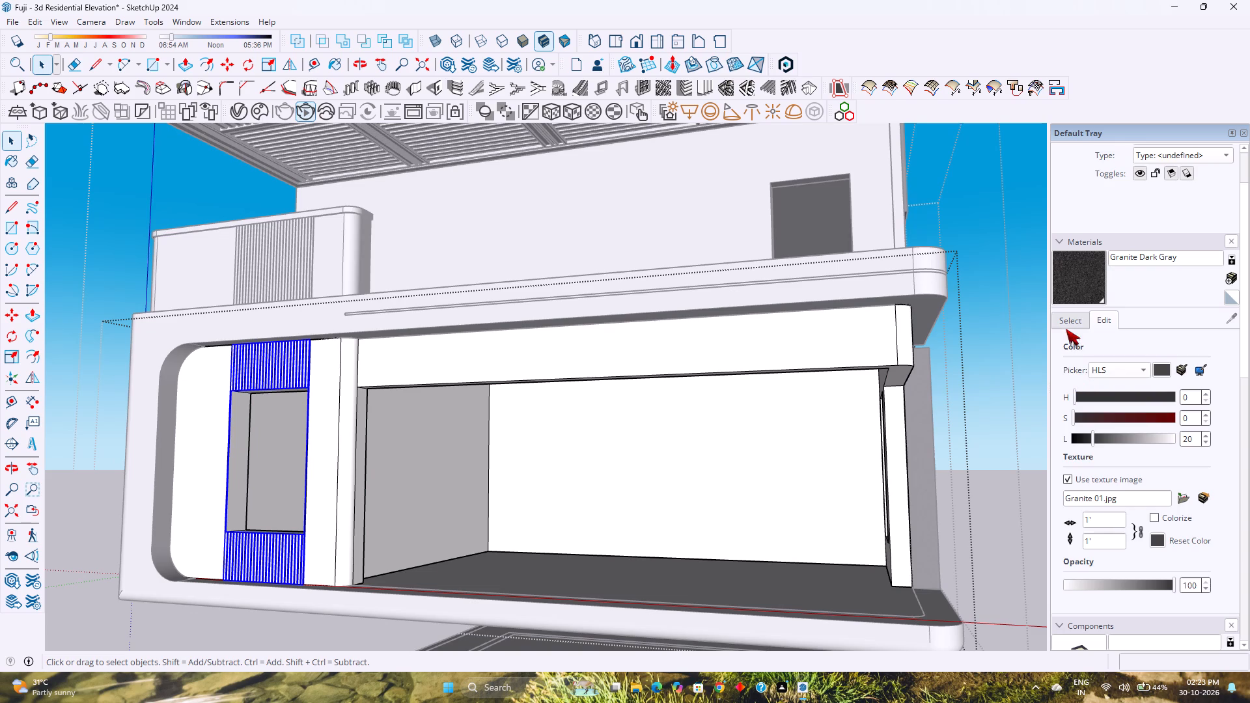
left_click(1066, 327)
left_click(1113, 337)
left_click(1085, 389)
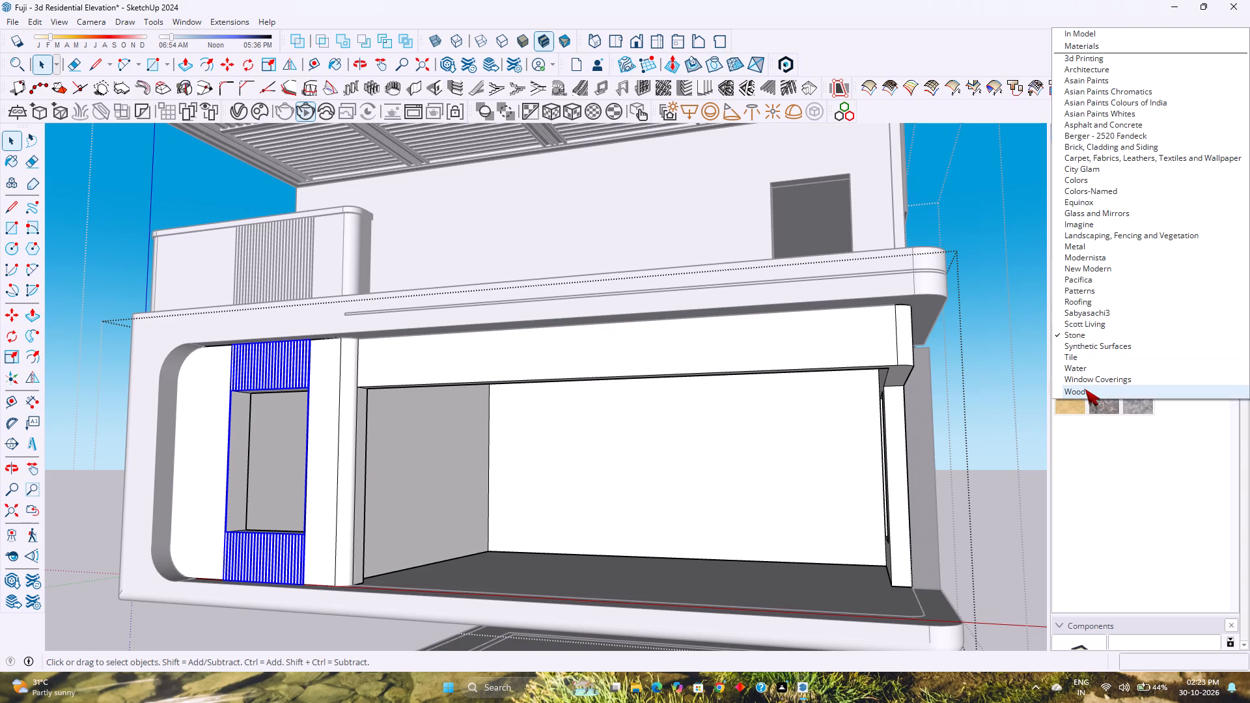
left_click(1074, 435)
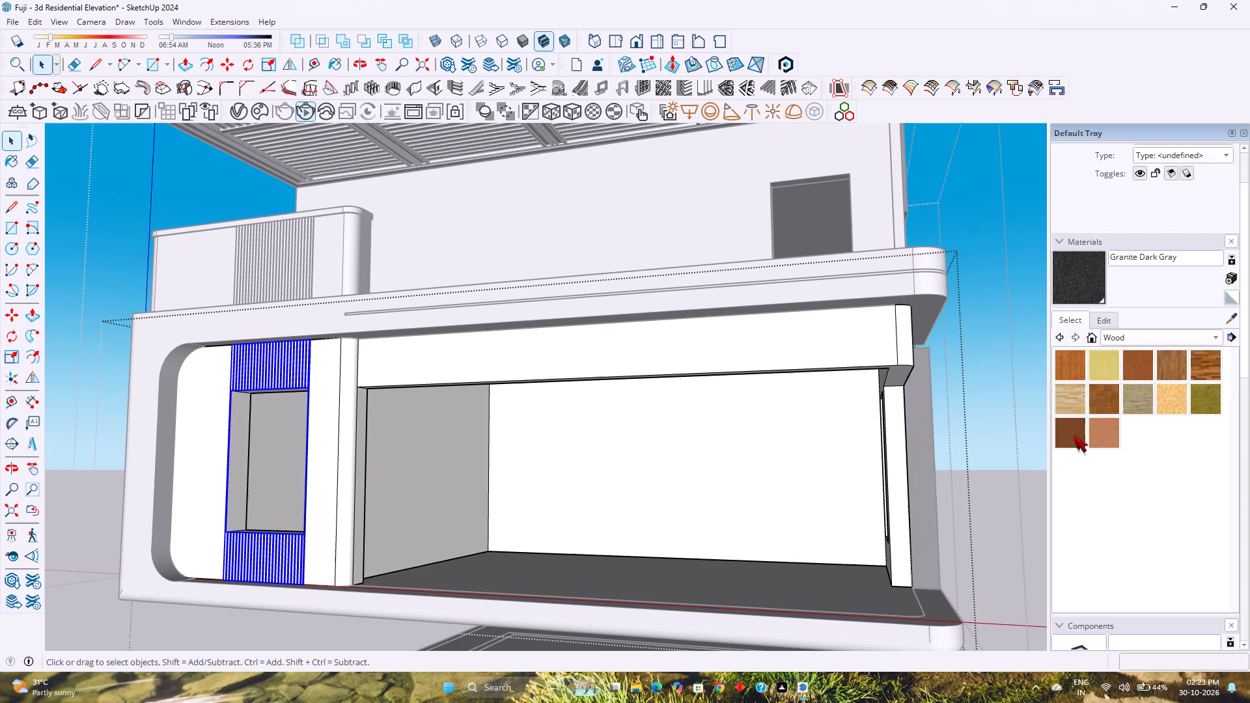
left_click(294, 374)
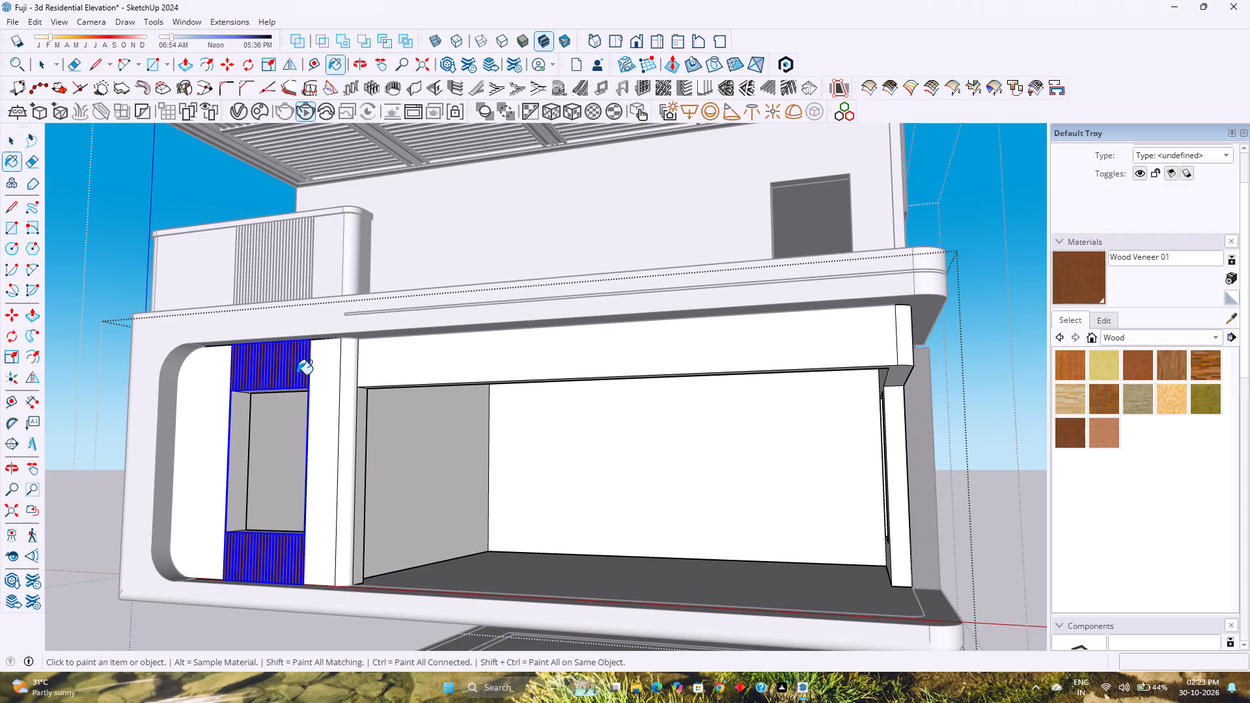
key("space")
key("Escape")
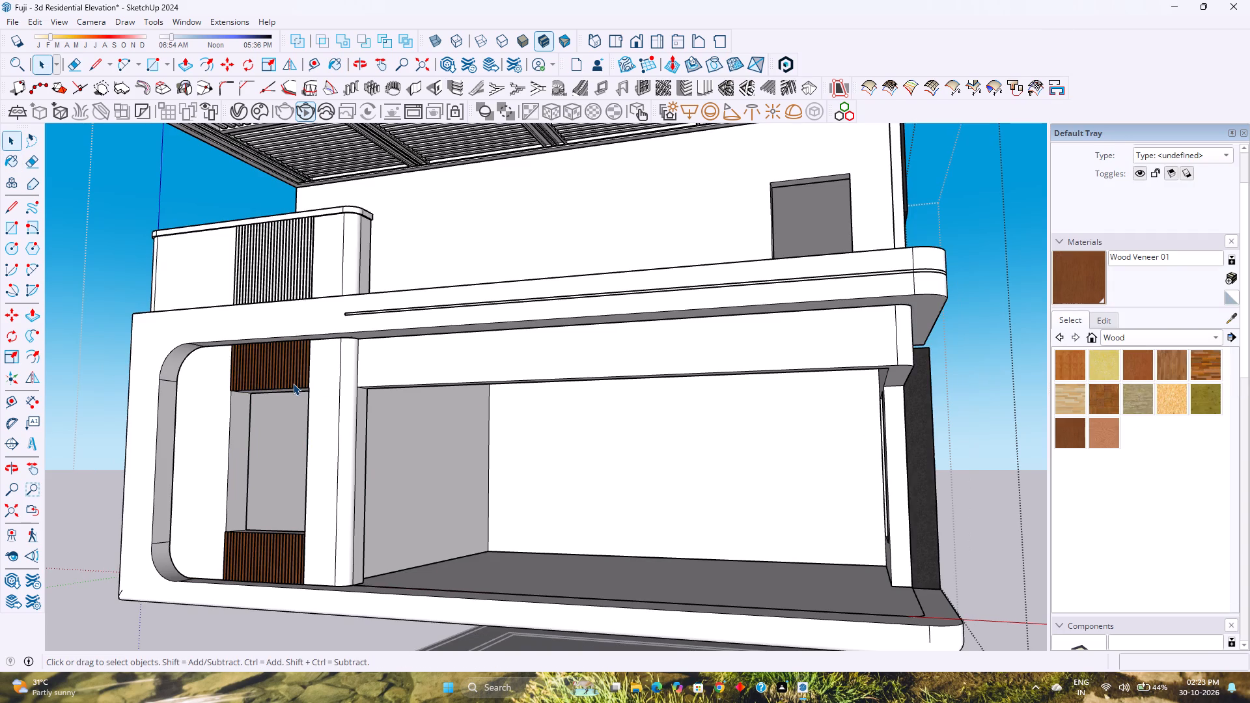
Paint the fluted strip on the balcony's front parapet block with the same Wood Veneer 01 material.
left_click(292, 284)
left_click(292, 284)
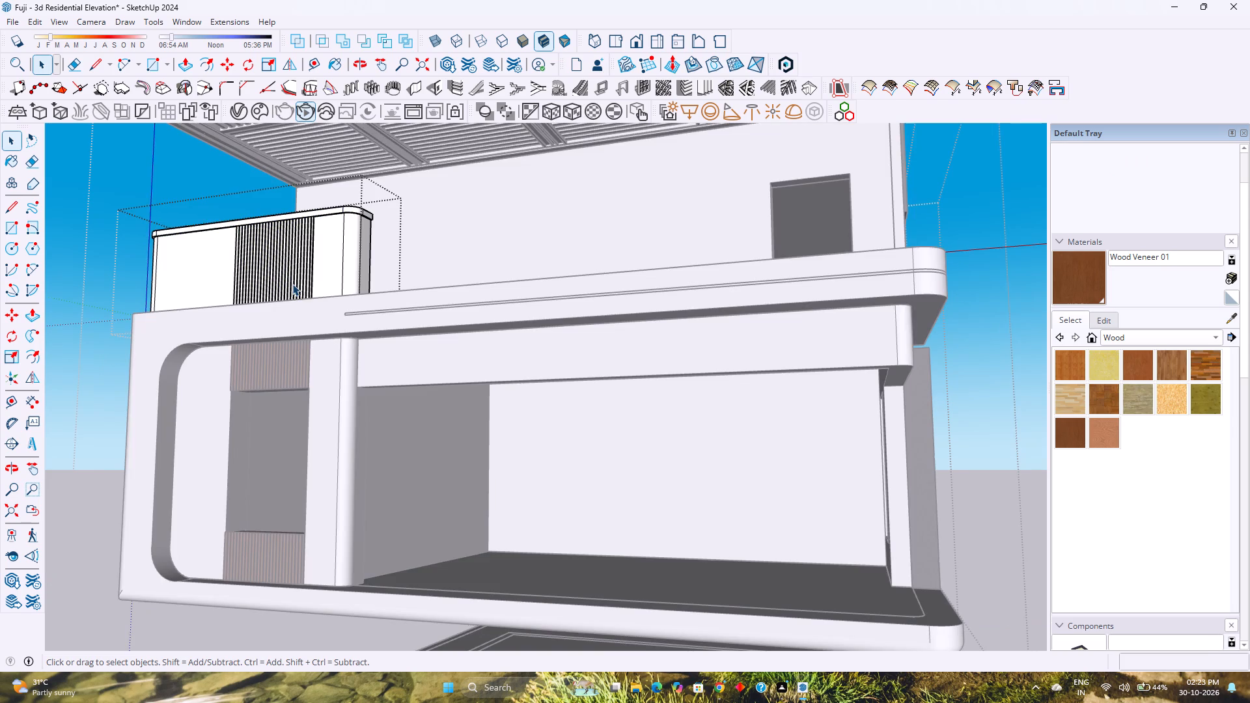
left_click(292, 284)
left_click(1089, 296)
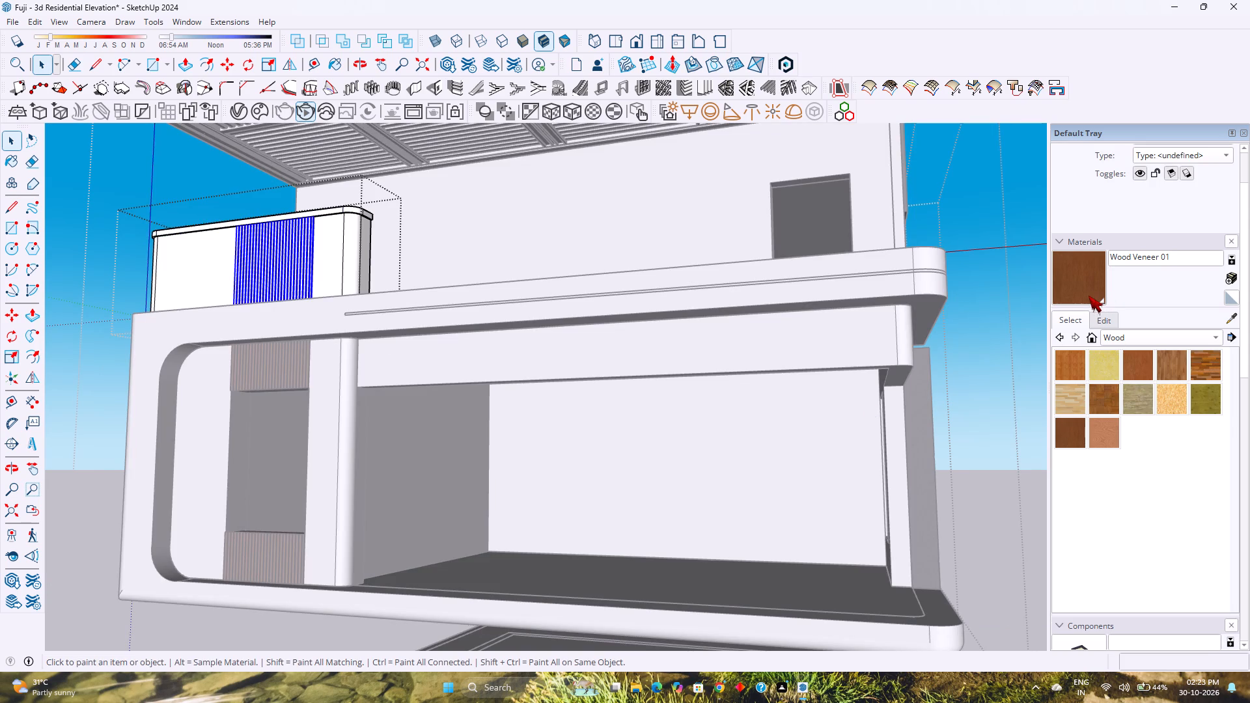
left_click(281, 273)
key("space")
key("Escape")
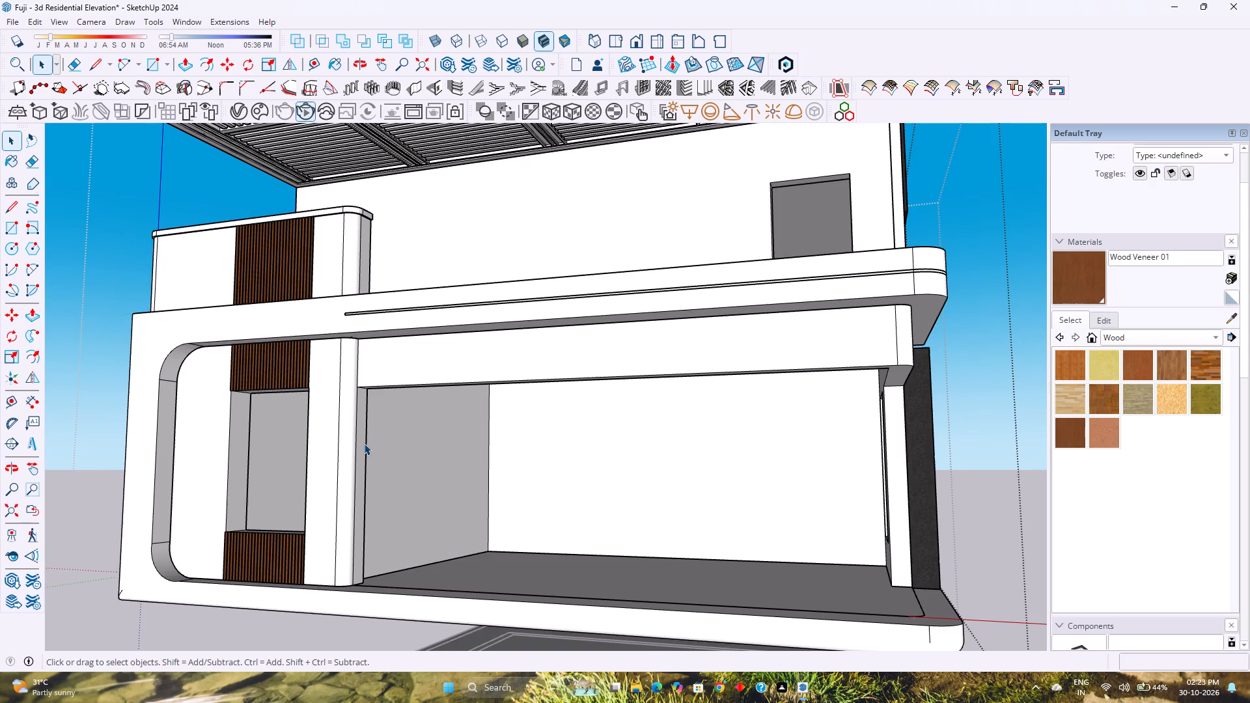
Save the residential elevation model.
scroll(422, 481, "down", 1)
scroll(477, 489, "down", 2)
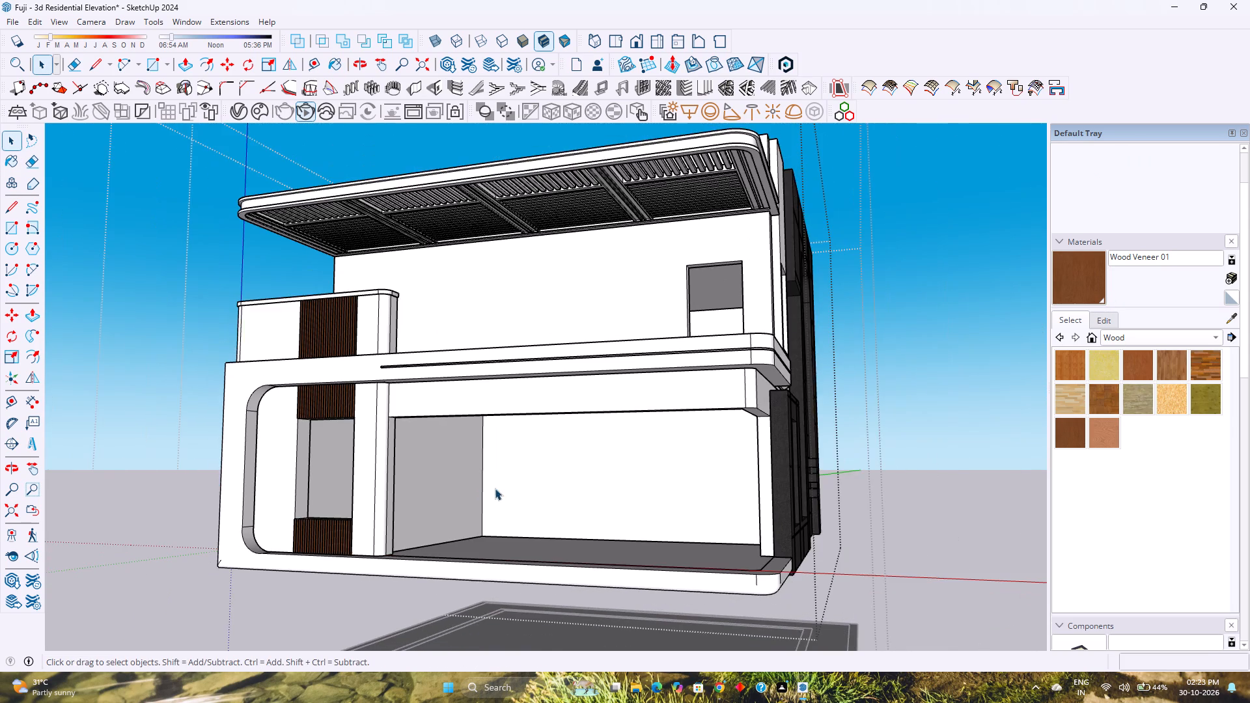
middle_click_drag(518, 486, 466, 488)
middle_click(466, 488)
middle_click_drag(466, 488, 475, 482)
key("ctrl+s")
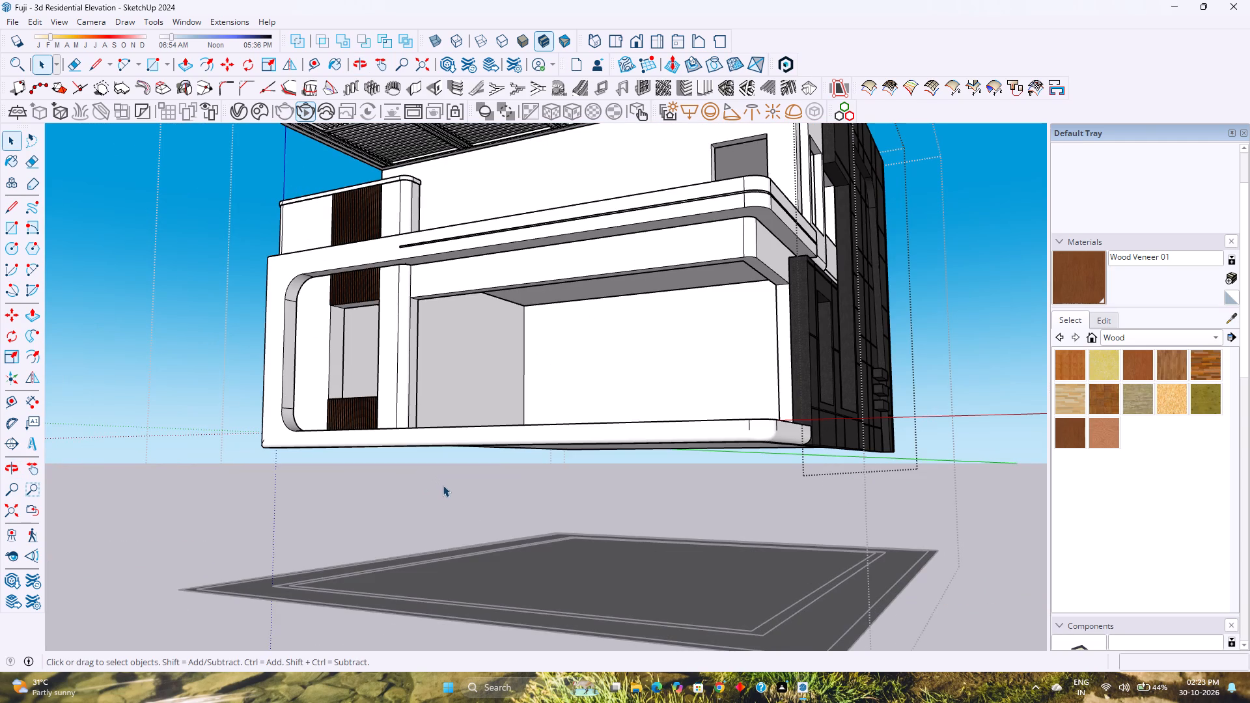
Examine the whole house from the front, corner and granite side to review the wood and granite finishes together.
scroll(445, 486, "down", 2)
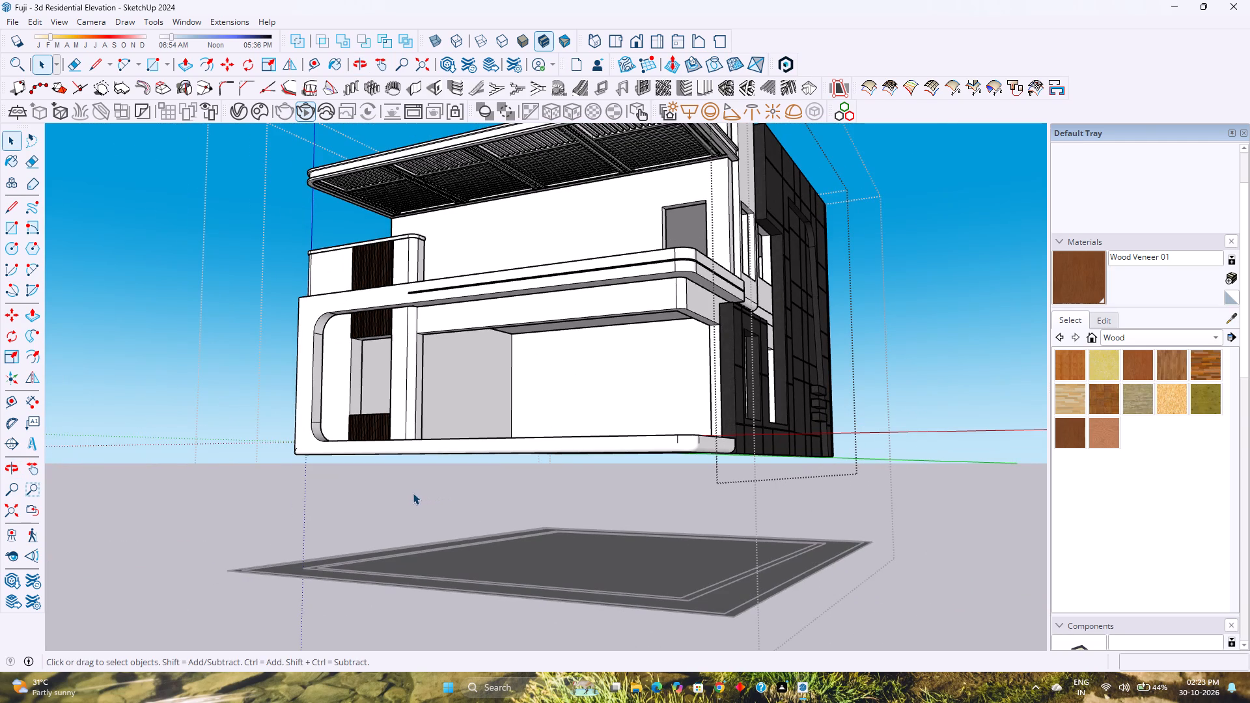
scroll(423, 498, "down", 1)
middle_click_drag(436, 486, 373, 536)
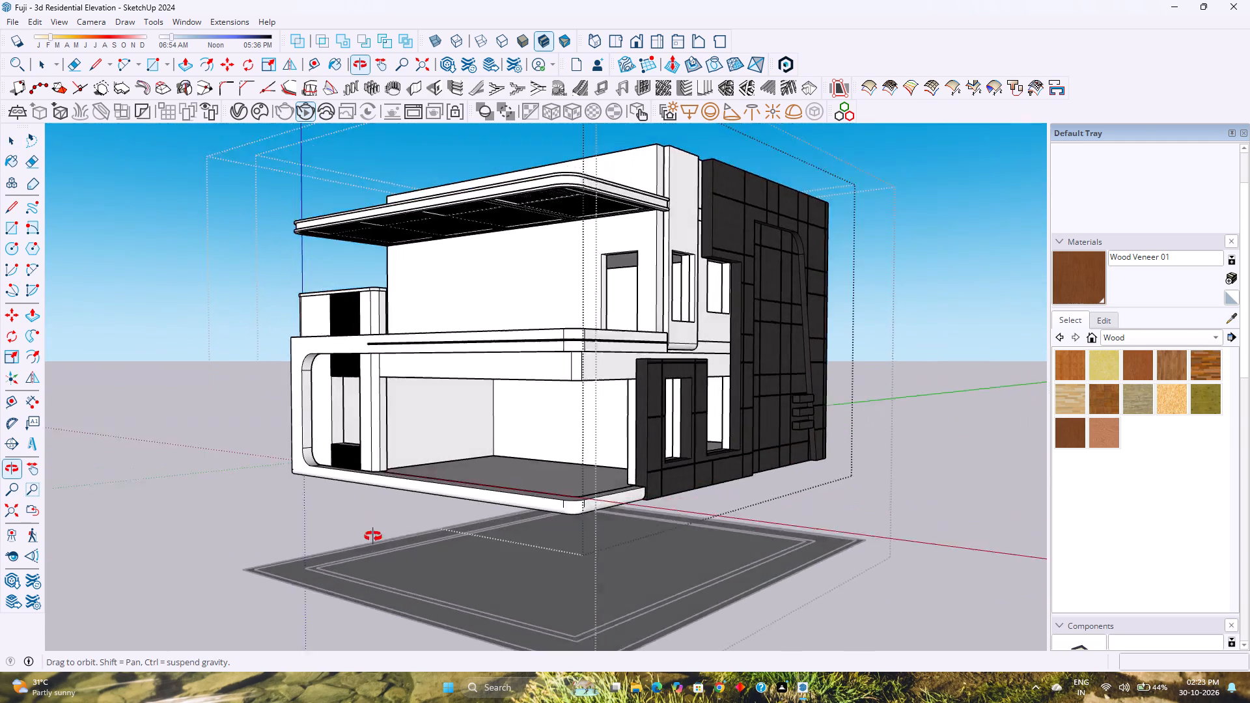
middle_click_drag(373, 536, 368, 554)
middle_click(368, 554)
middle_click_drag(368, 554, 378, 538)
middle_click(378, 538)
scroll(378, 538, "down", 3)
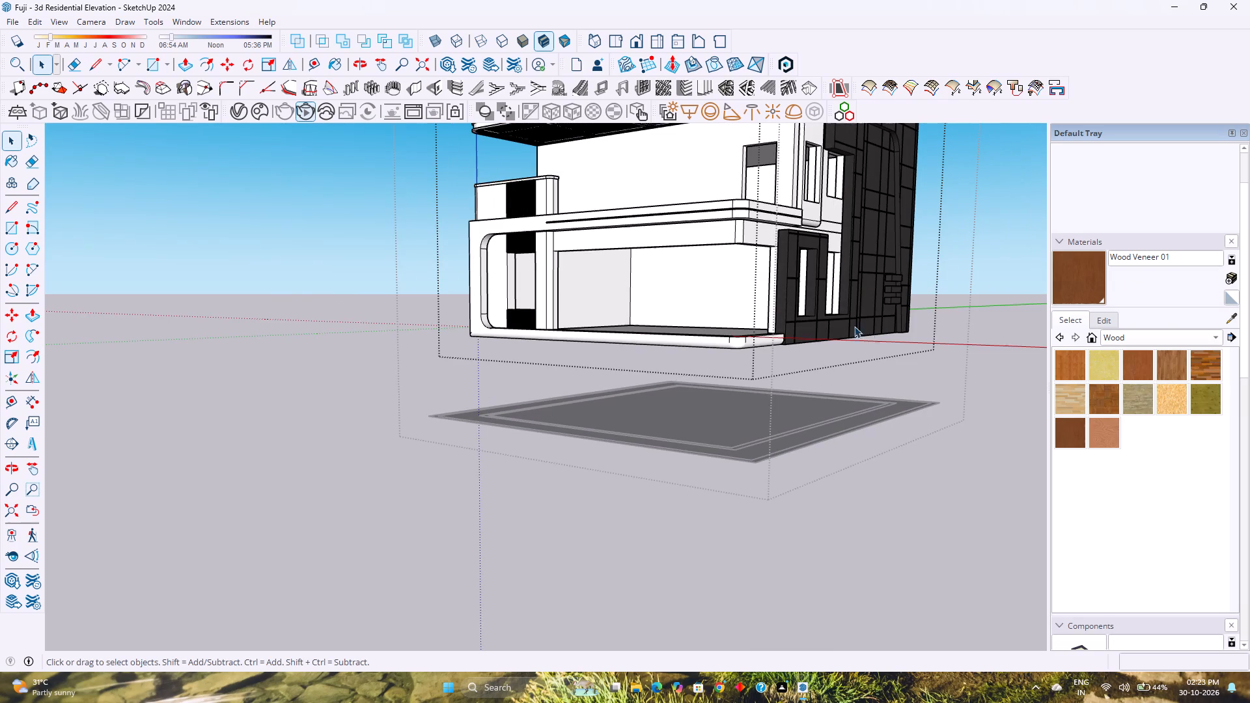
middle_click_drag(794, 334, 643, 437, "shift")
middle_click(643, 437, "shift")
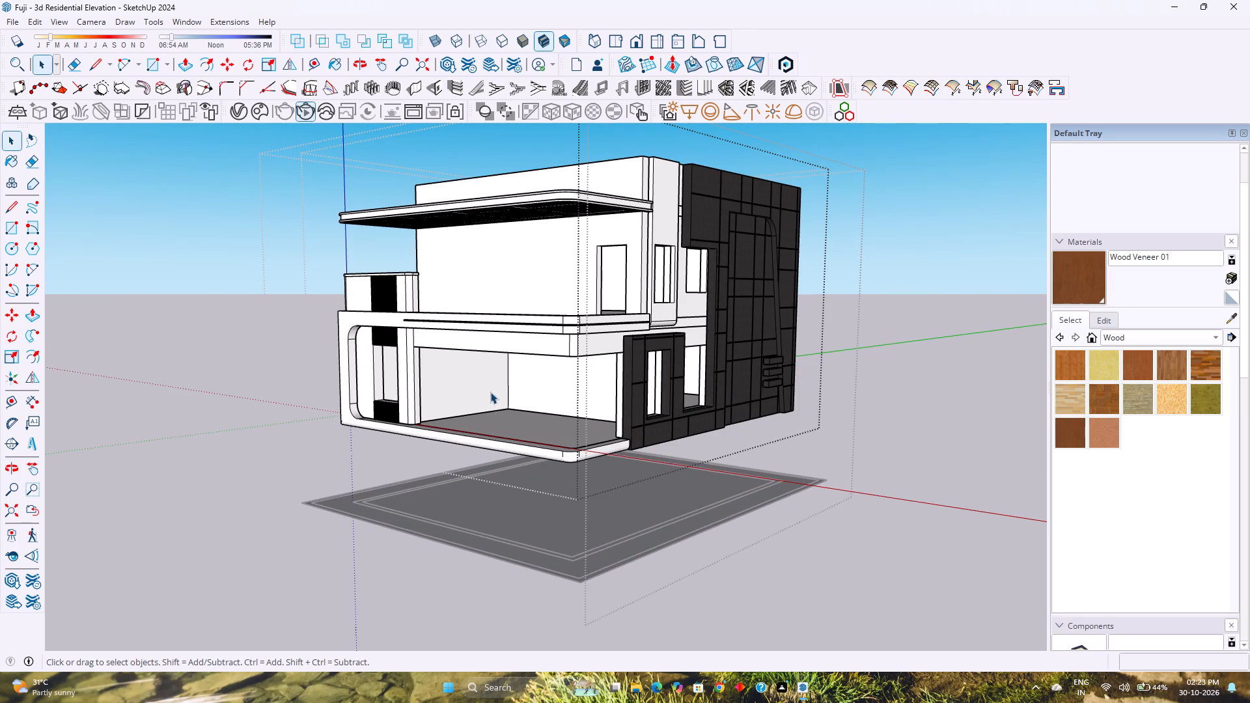
scroll(492, 389, "down", 2)
middle_click_drag(503, 409, 234, 443)
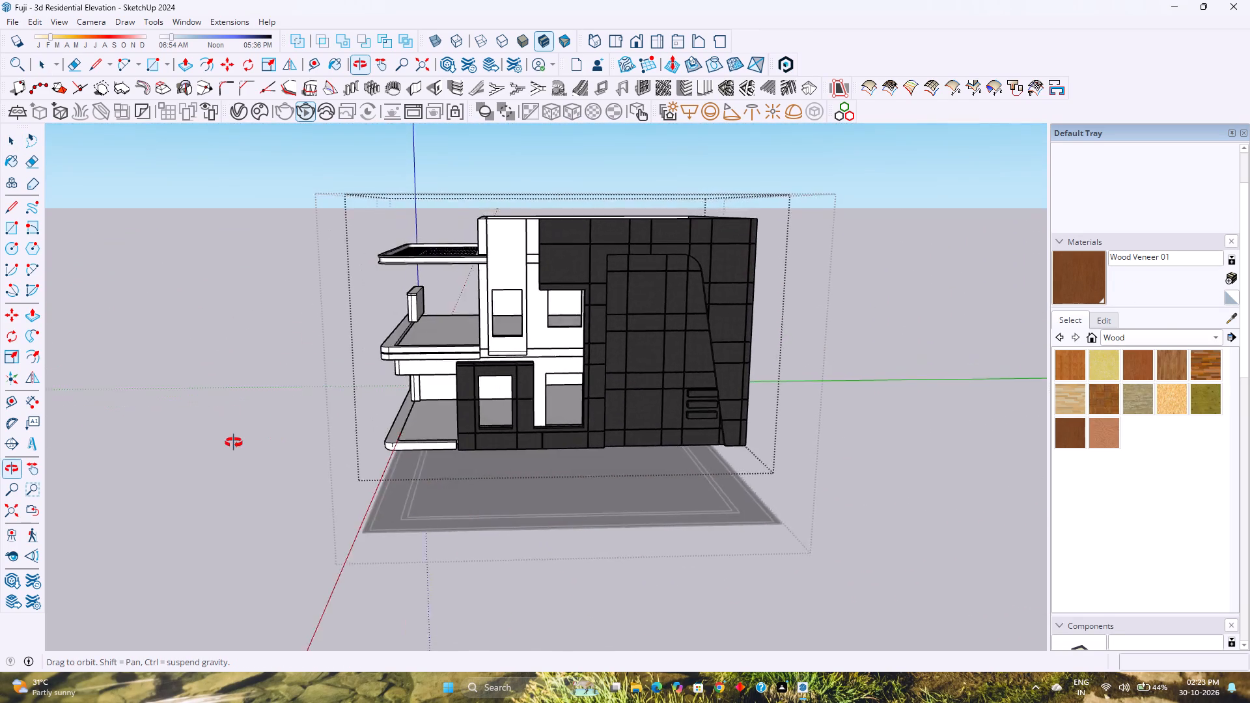
middle_click_drag(234, 443, 630, 417)
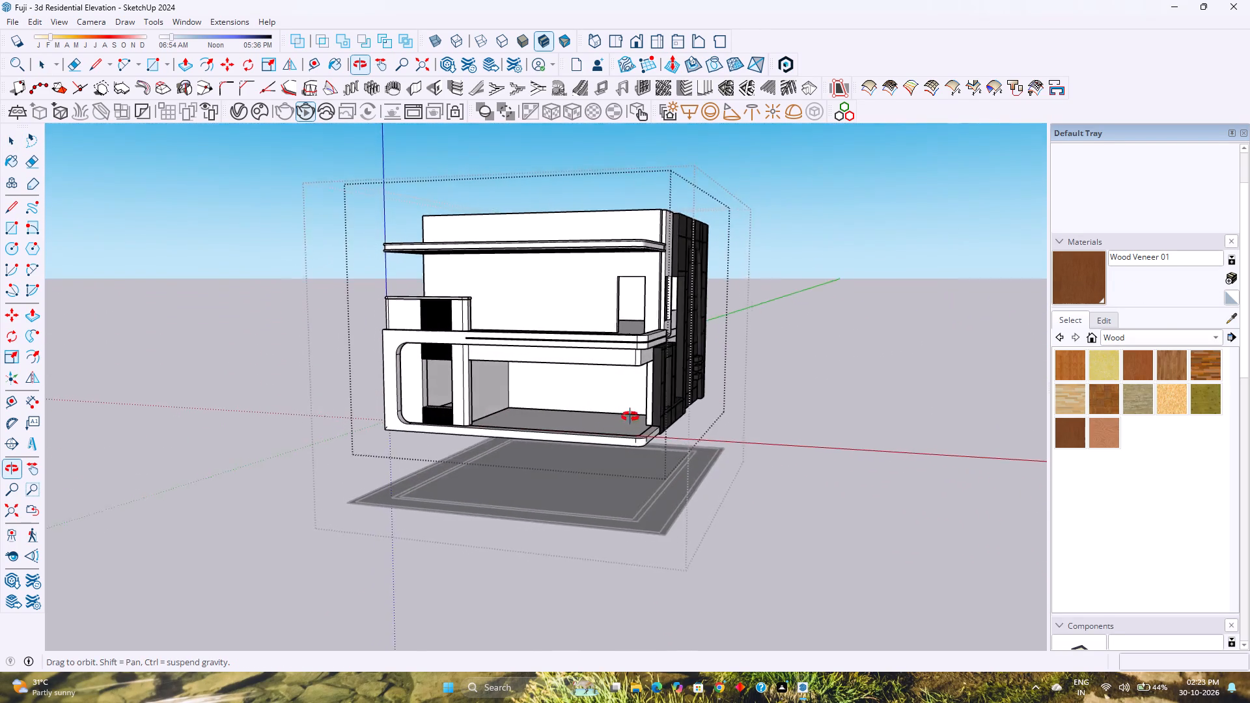
middle_click_drag(630, 417, 441, 405)
middle_click_drag(492, 394, 523, 394)
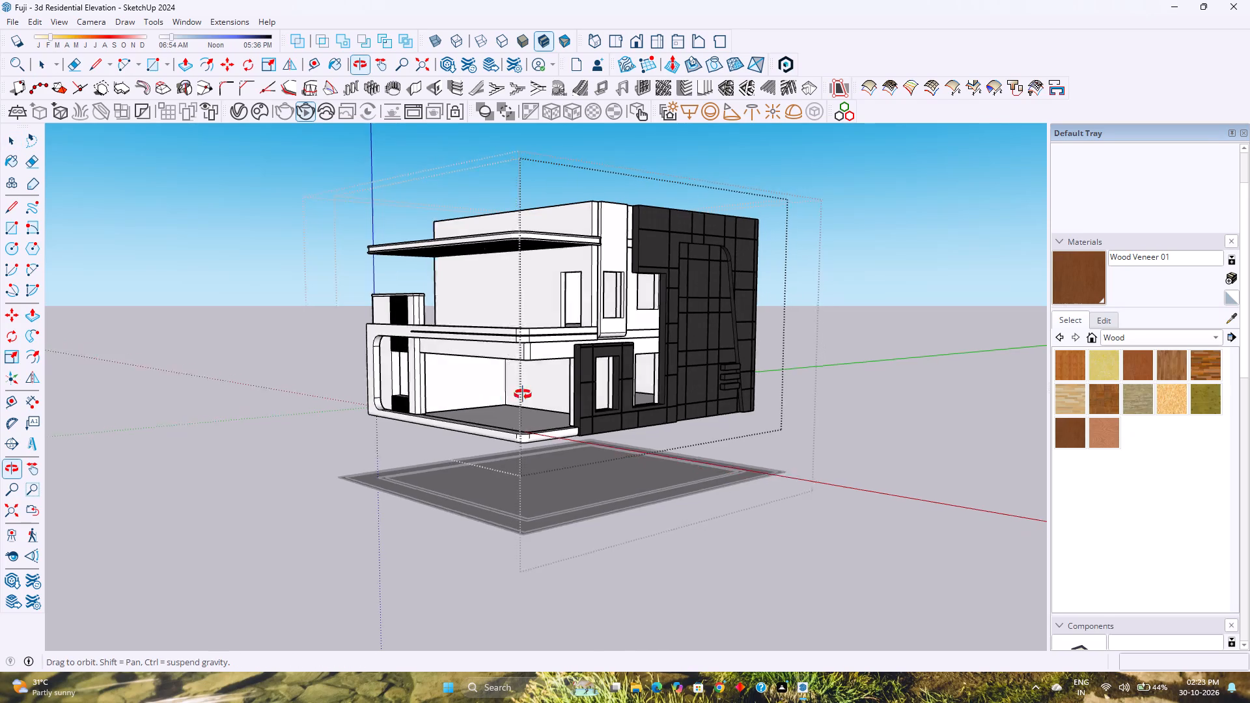
middle_click_drag(523, 394, 673, 393)
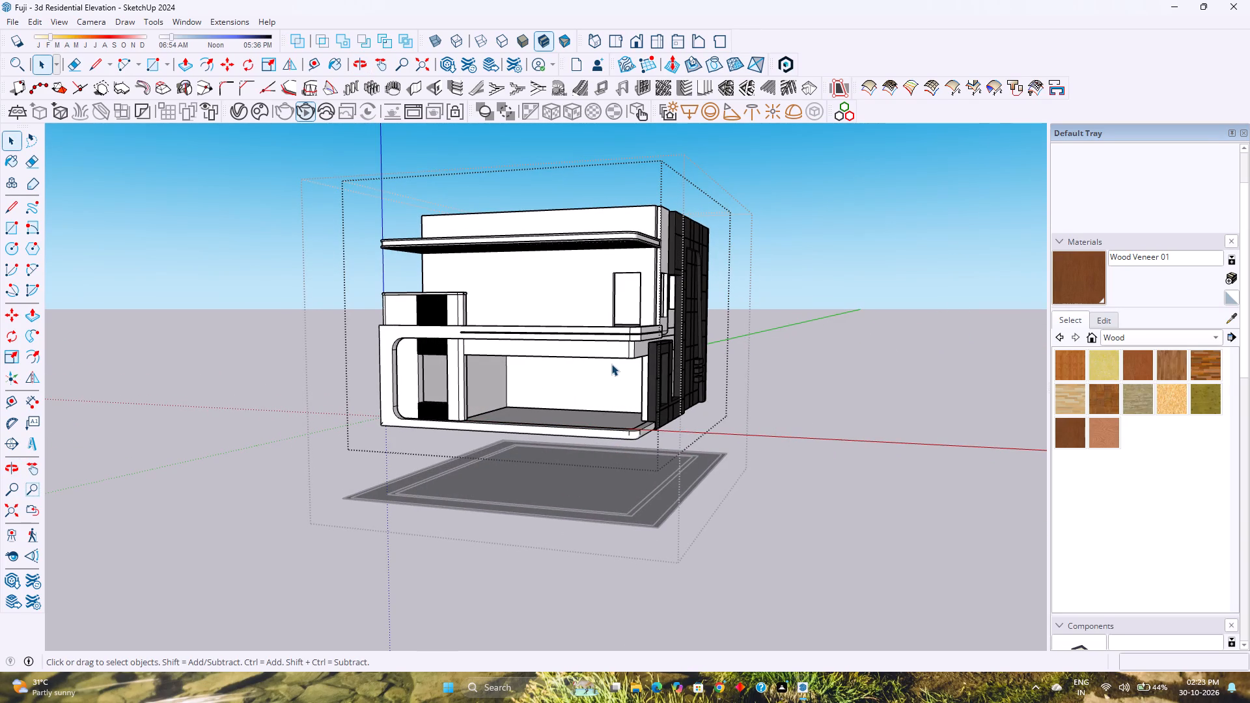
middle_click_drag(627, 376, 561, 374)
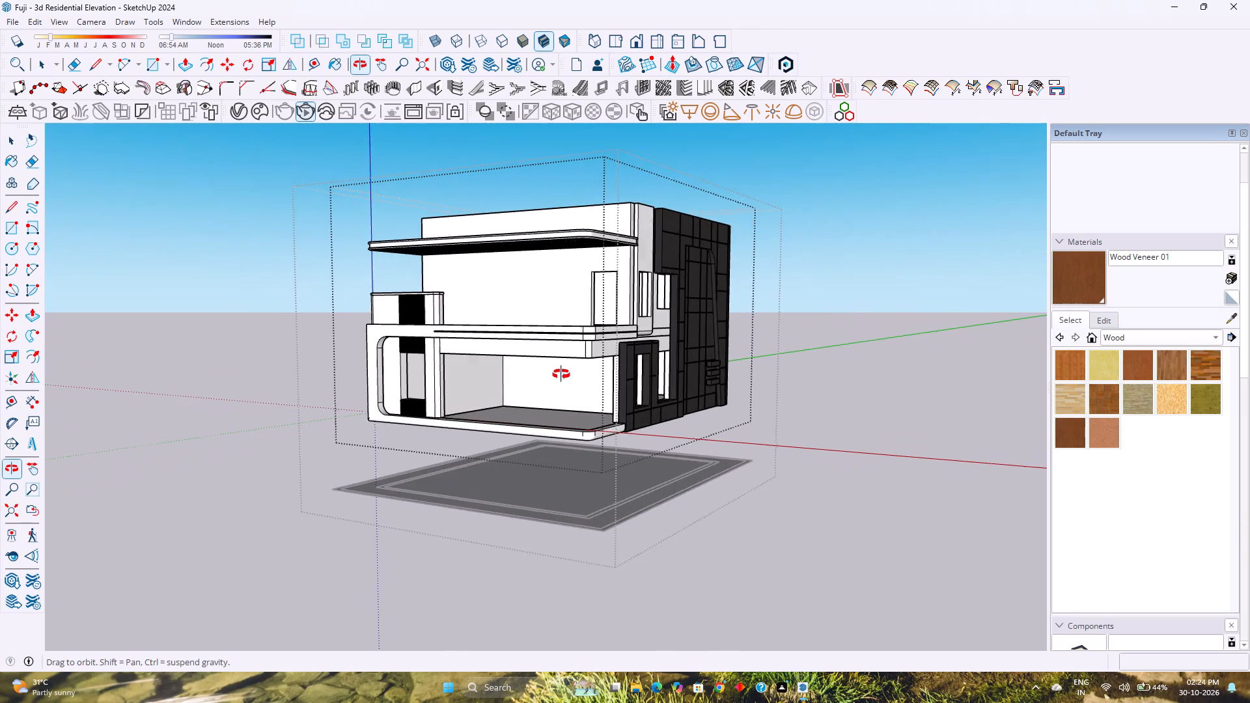
middle_click_drag(561, 374, 572, 345)
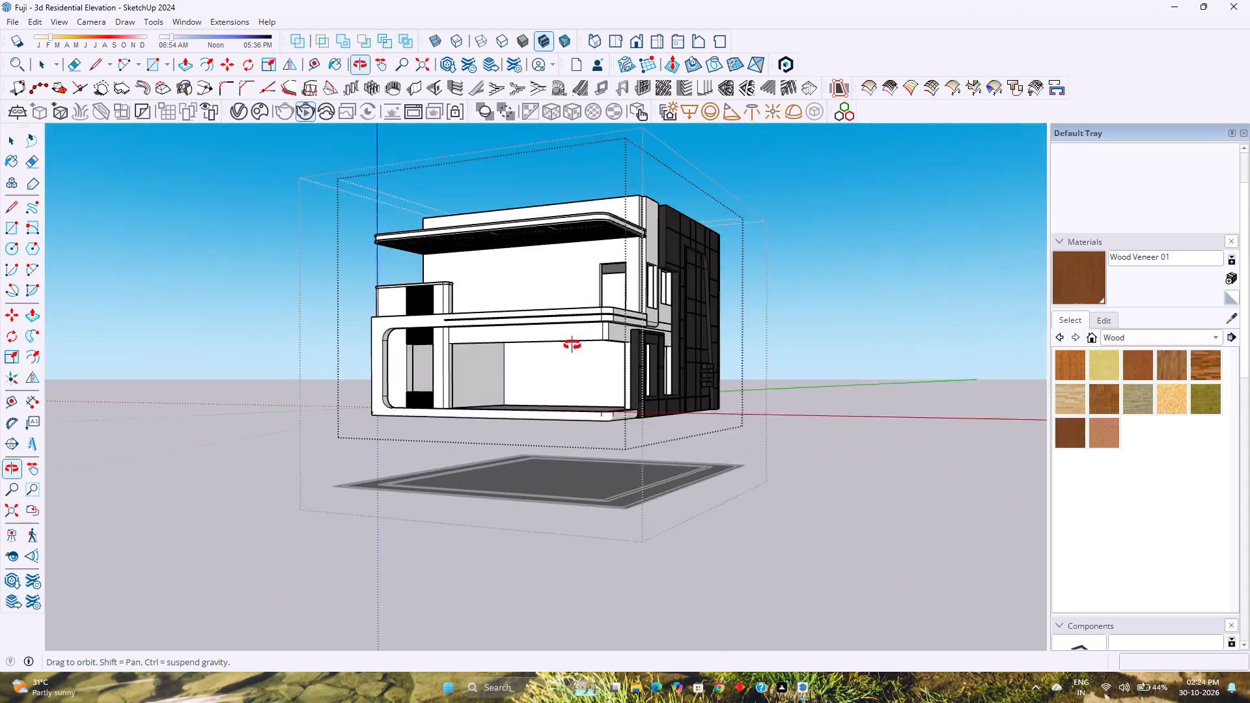
Examine the house's front corner, its underside and the bottom edge of the granite side wall.
middle_click_drag(572, 345, 561, 344)
scroll(550, 312, "up", 3)
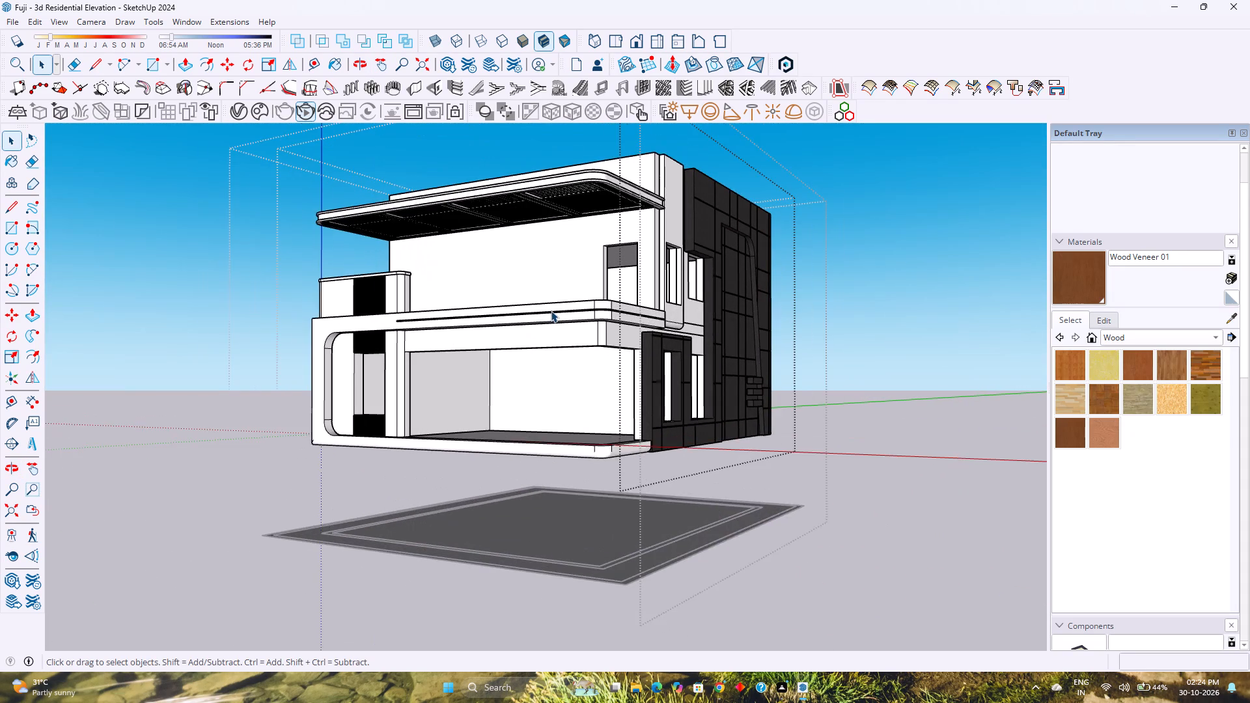
scroll(551, 310, "up", 2)
middle_click_drag(562, 305, 533, 382, "shift")
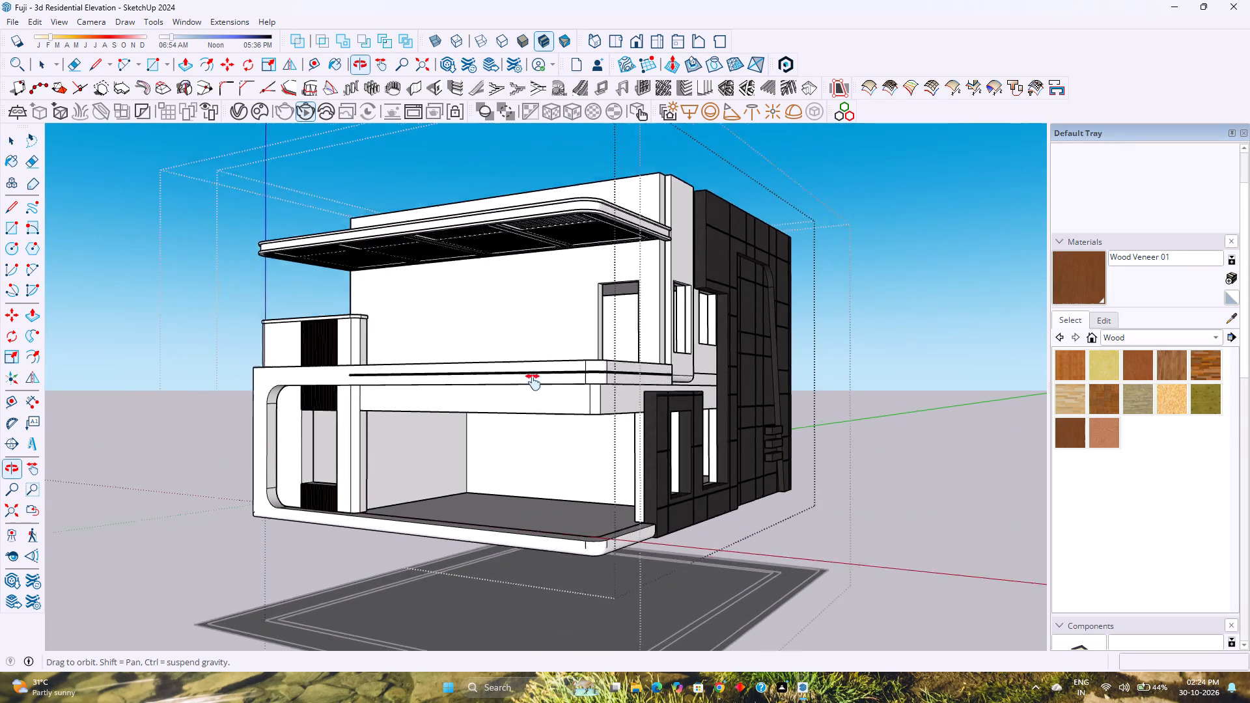
middle_click_drag(533, 382, 527, 391, "shift")
middle_click(527, 391, "shift")
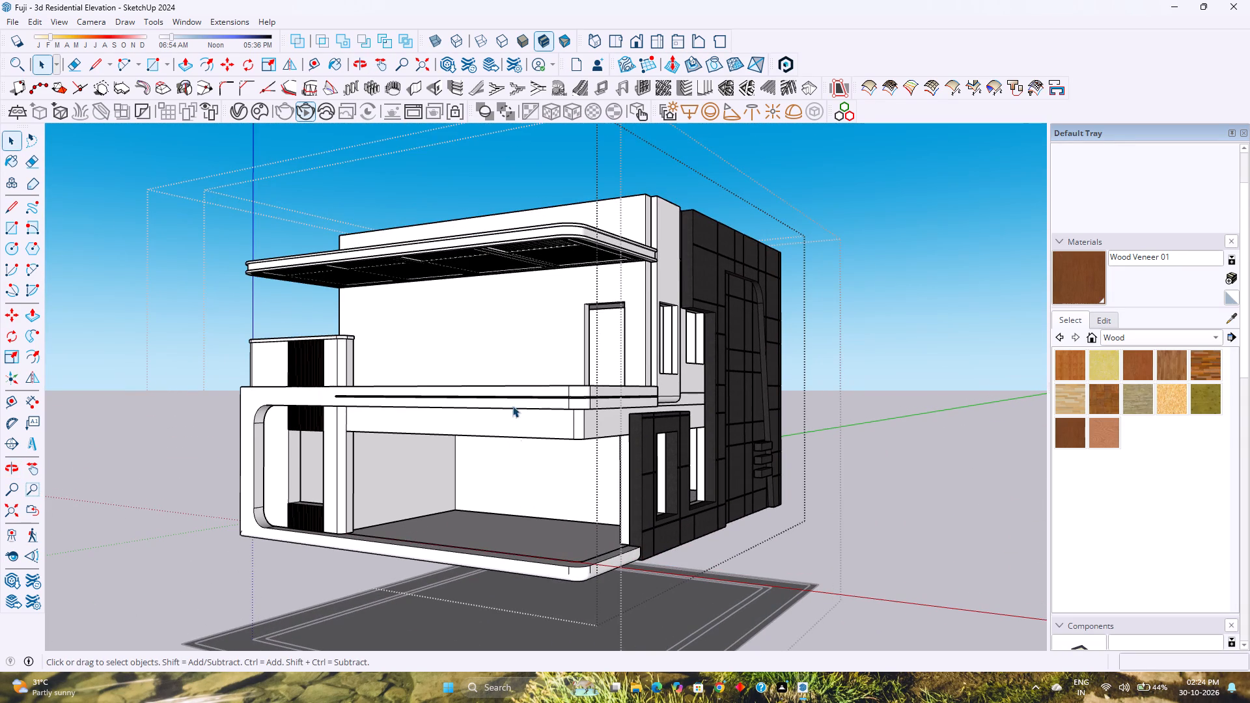
scroll(514, 428, "up", 1)
scroll(514, 427, "down", 1)
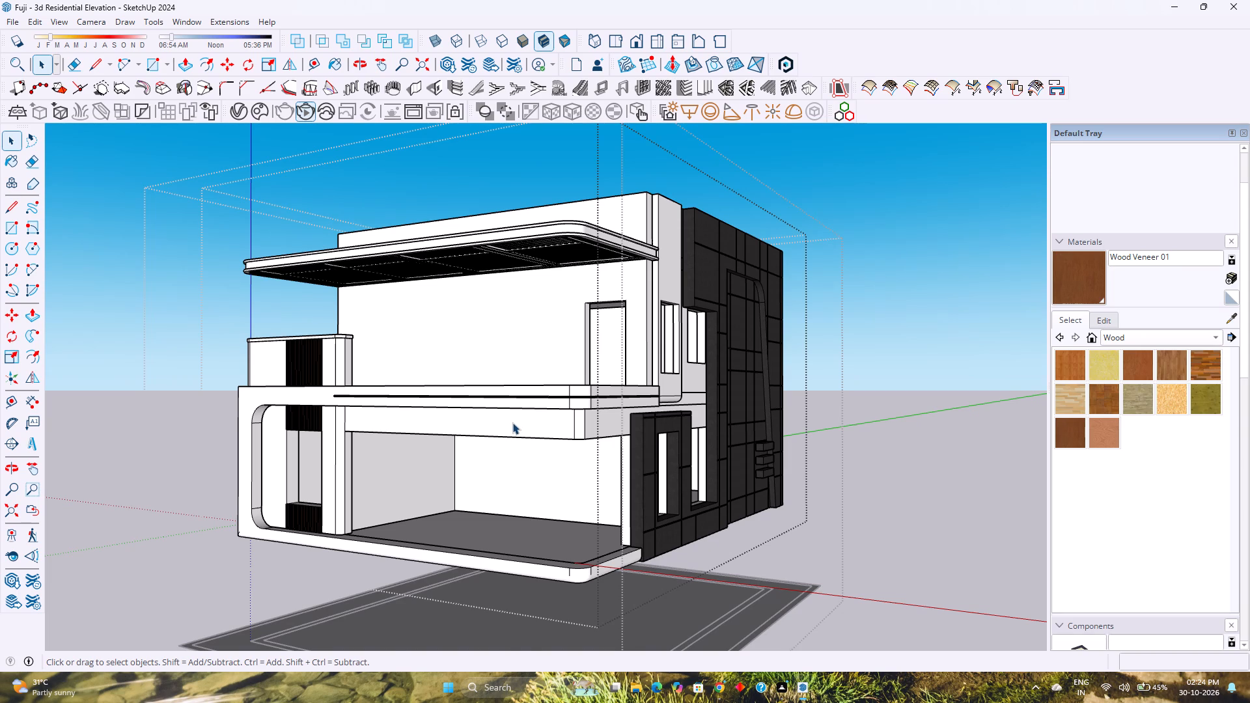
scroll(512, 422, "down", 3)
middle_click_drag(495, 415, 489, 396)
middle_click(489, 395)
middle_click_drag(543, 476, 536, 402)
middle_click(536, 402)
scroll(628, 493, "up", 3)
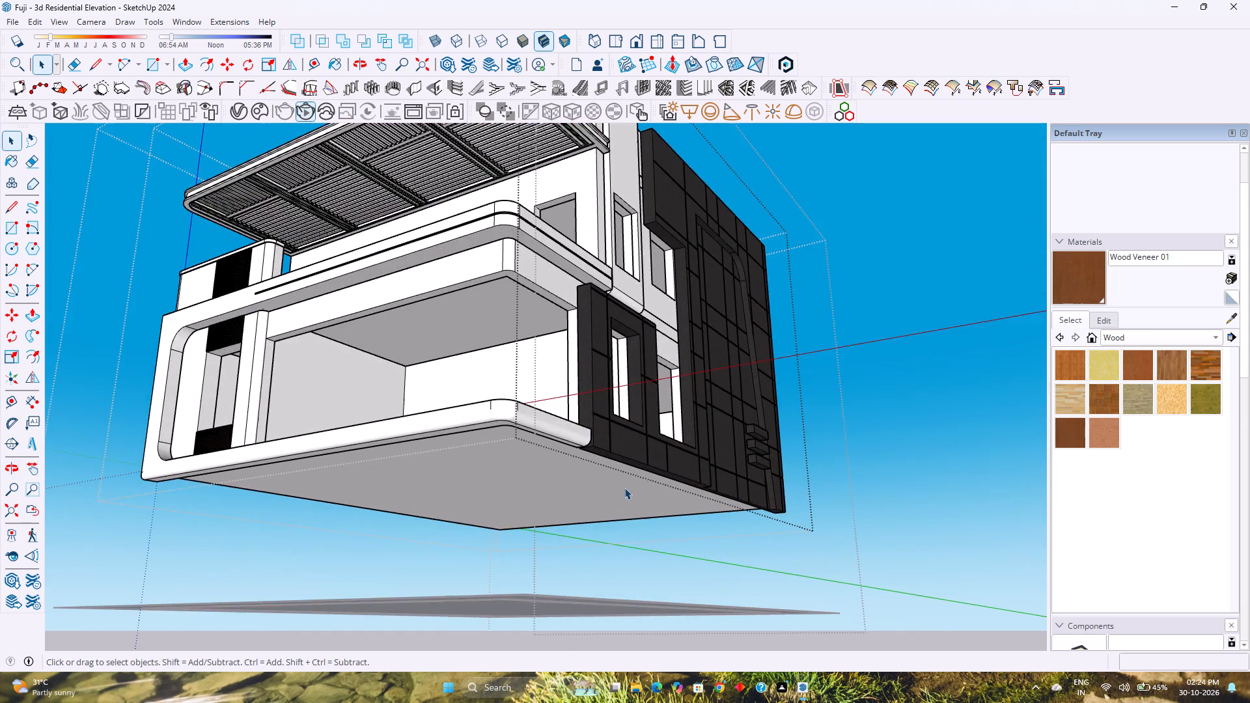
scroll(612, 473, "up", 5)
scroll(549, 459, "up", 1)
scroll(643, 448, "up", 4)
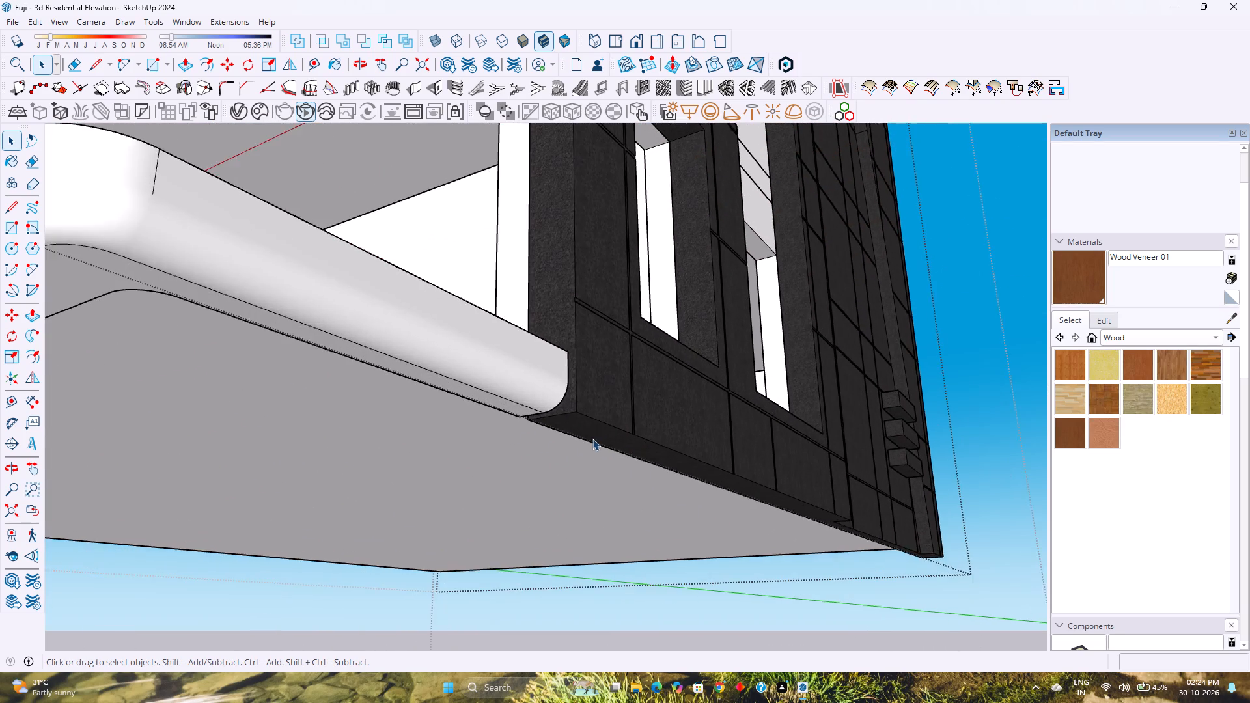
middle_click_drag(592, 439, 428, 463)
middle_click(428, 463)
scroll(458, 454, "down", 5)
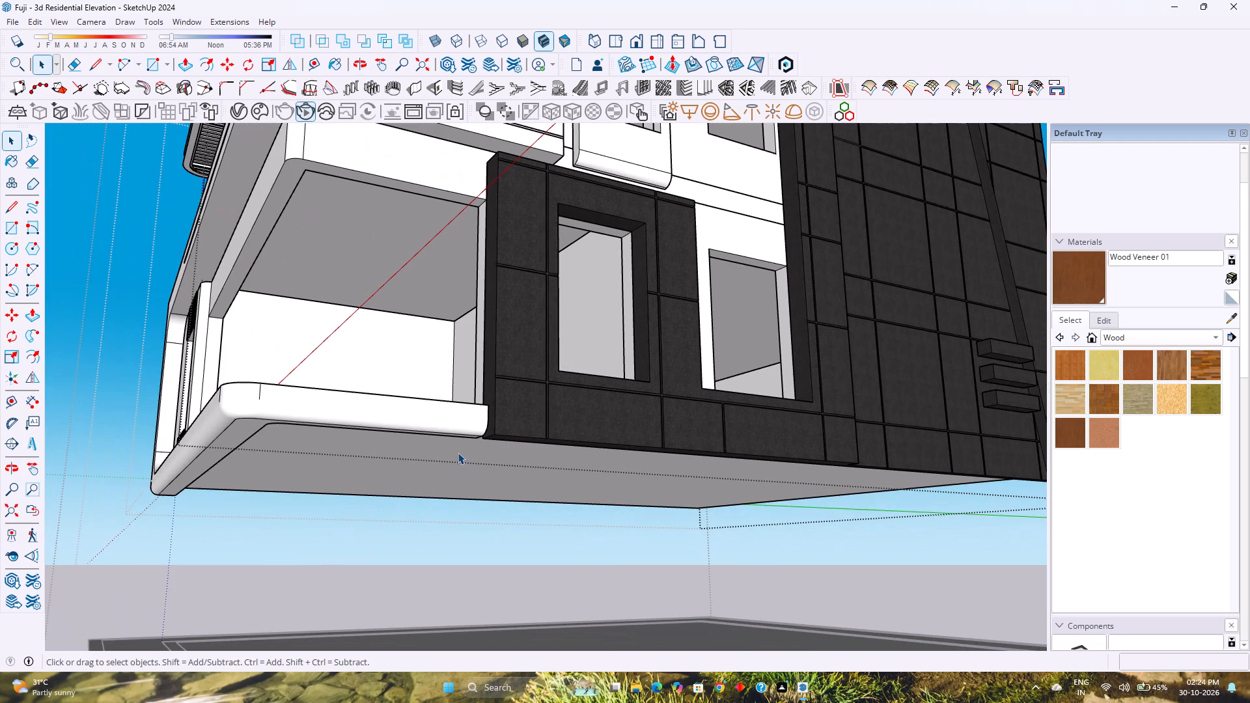
scroll(840, 456, "up", 4)
middle_click_drag(842, 456, 434, 537)
scroll(825, 443, "up", 6)
middle_click_drag(850, 434, 847, 434)
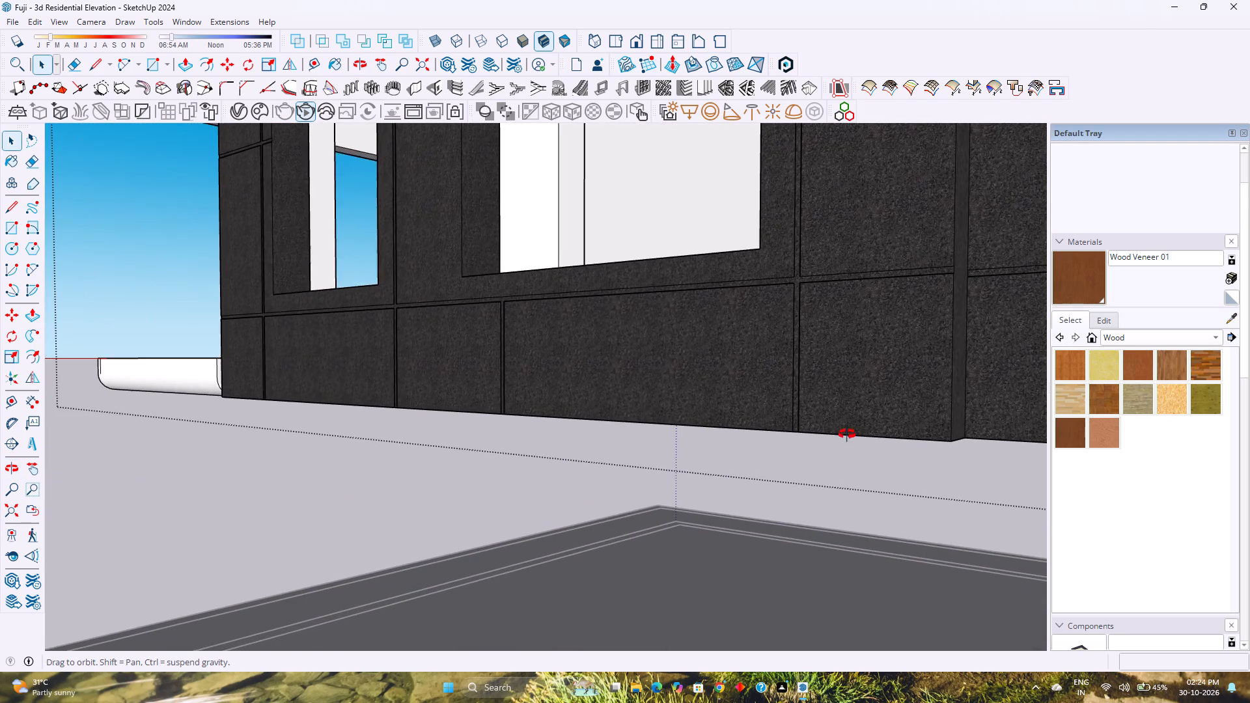
middle_click_drag(847, 434, 799, 441)
middle_click(804, 441)
scroll(823, 411, "down", 7)
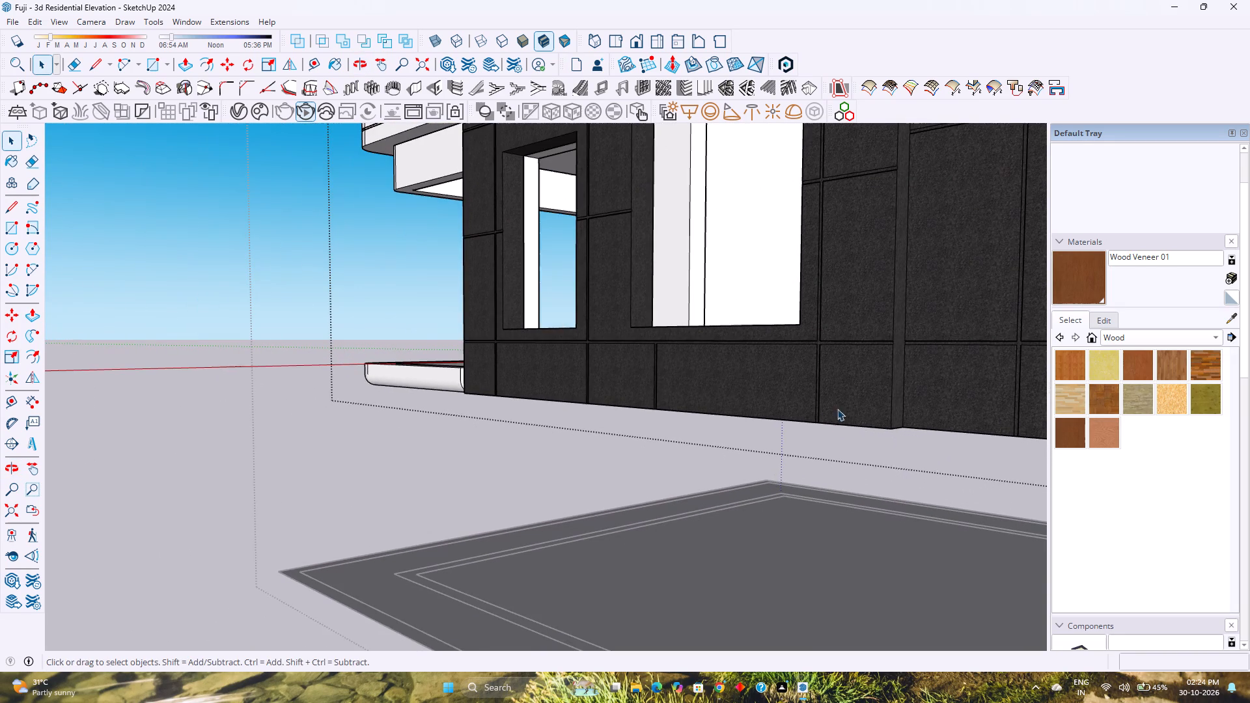
Push/Pull the thin groove face on the lower granite side wall 1/8" to align with the adjoining panel face.
double_click(868, 406)
scroll(868, 406, "up", 7)
middle_click_drag(892, 416, 691, 393)
middle_click(691, 393)
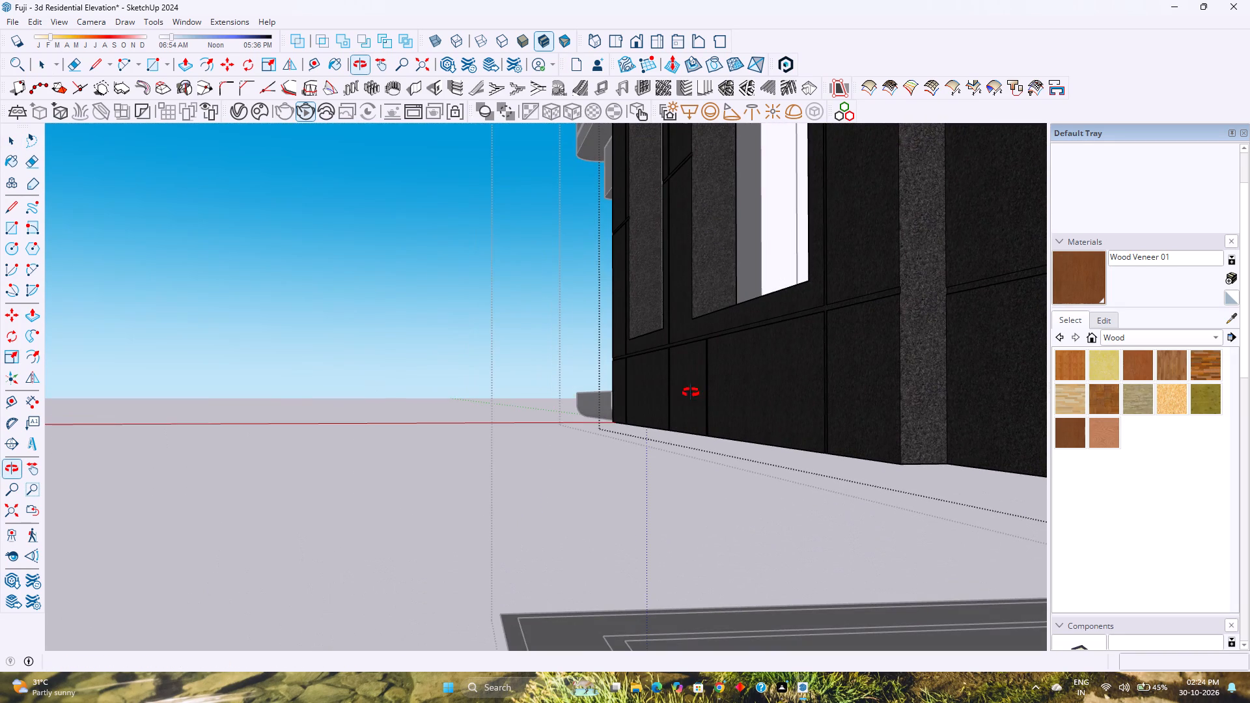
middle_click_drag(806, 430, 844, 458, "shift")
middle_click(844, 458, "shift")
scroll(878, 466, "up", 4)
middle_click_drag(867, 454, 906, 481)
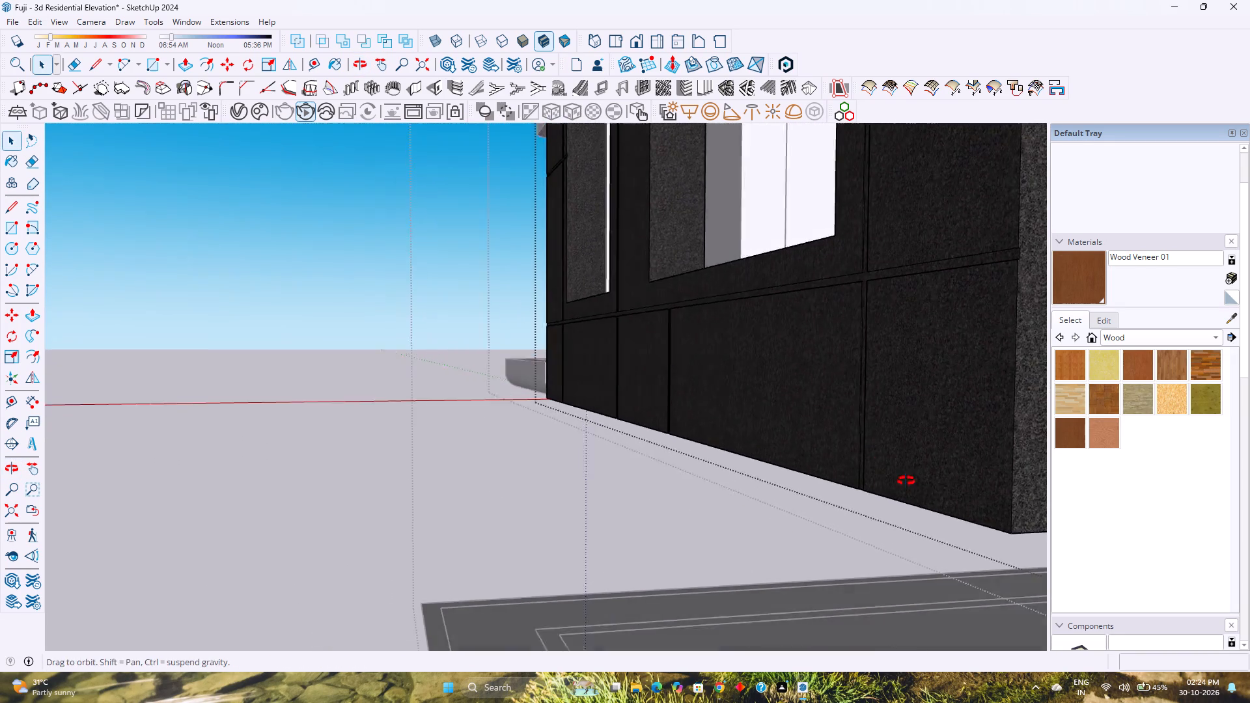
middle_click_drag(906, 481, 944, 506)
middle_click(944, 506)
left_click(868, 268)
left_click(870, 270)
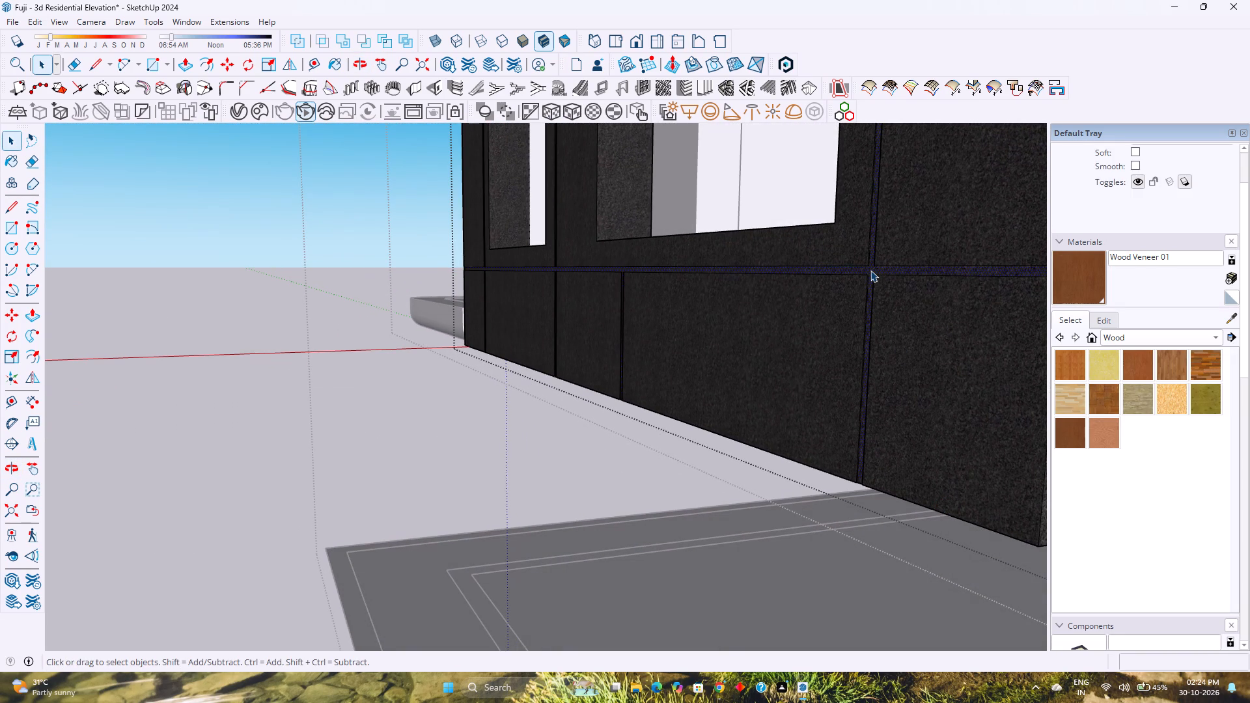
key("p")
left_click(870, 270)
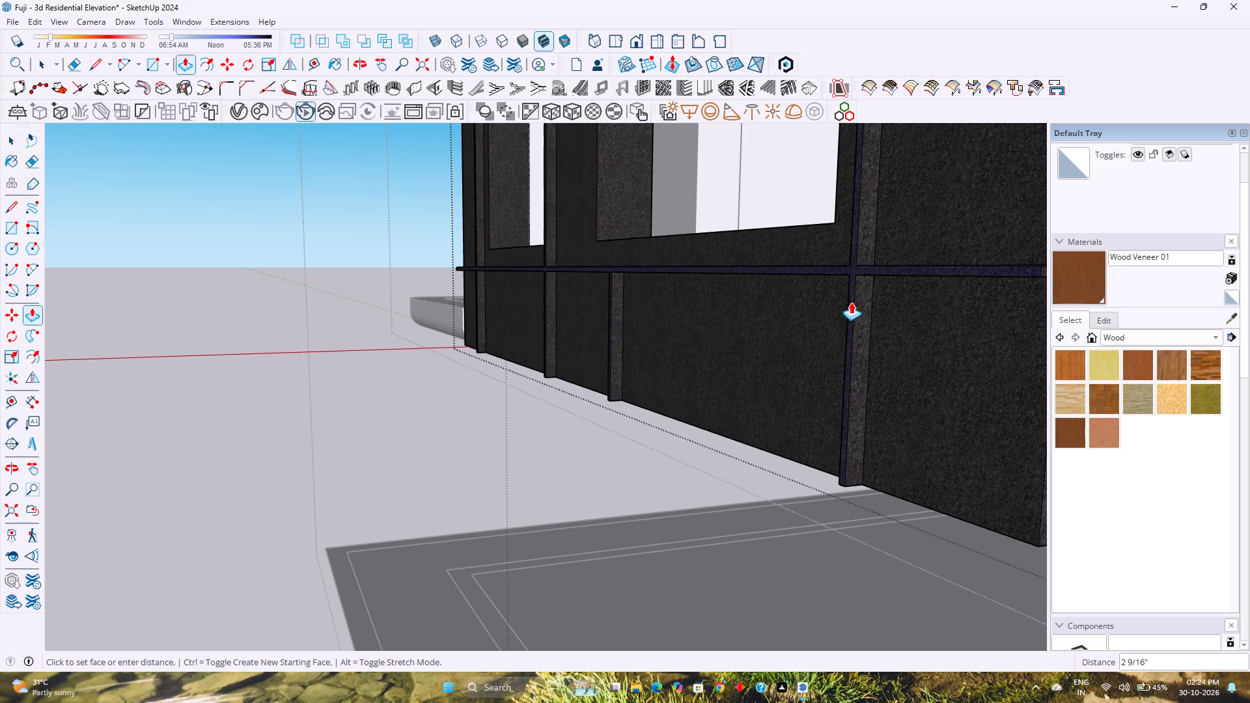
left_click(906, 356)
Place guides on the narrow return face of the granite wall, 7" from its inner vertical edge and 6" above its bottom edge.
scroll(773, 378, "down", 3)
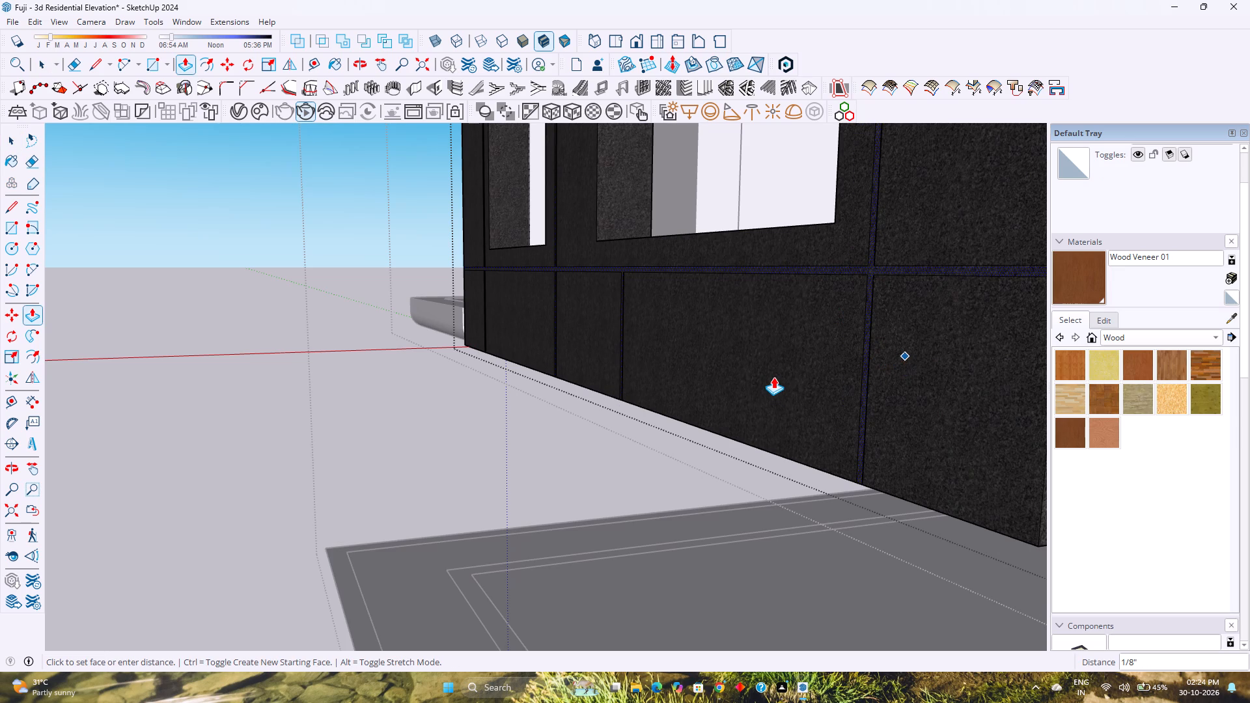
scroll(773, 377, "down", 3)
middle_click_drag(777, 391, 531, 381, "shift")
middle_click(531, 381, "shift")
scroll(531, 381, "down", 3)
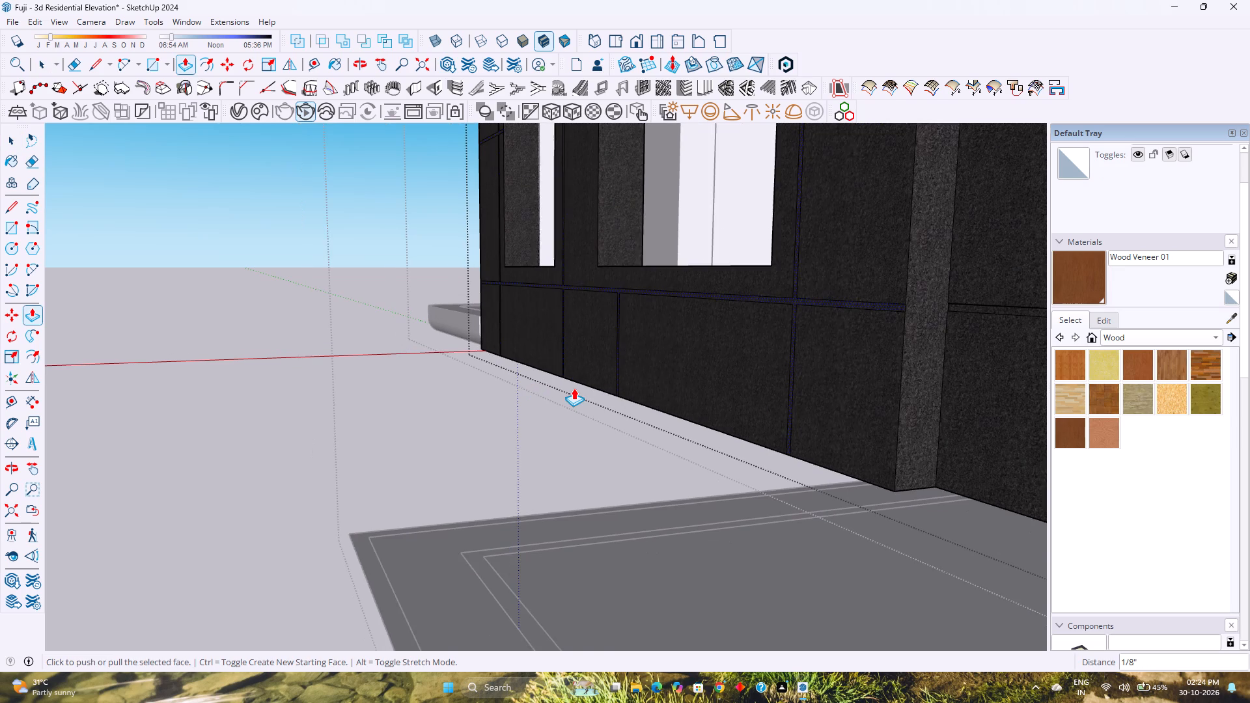
scroll(574, 388, "down", 2)
middle_click_drag(624, 396, 508, 397, "shift")
key("space")
scroll(637, 395, "up", 3)
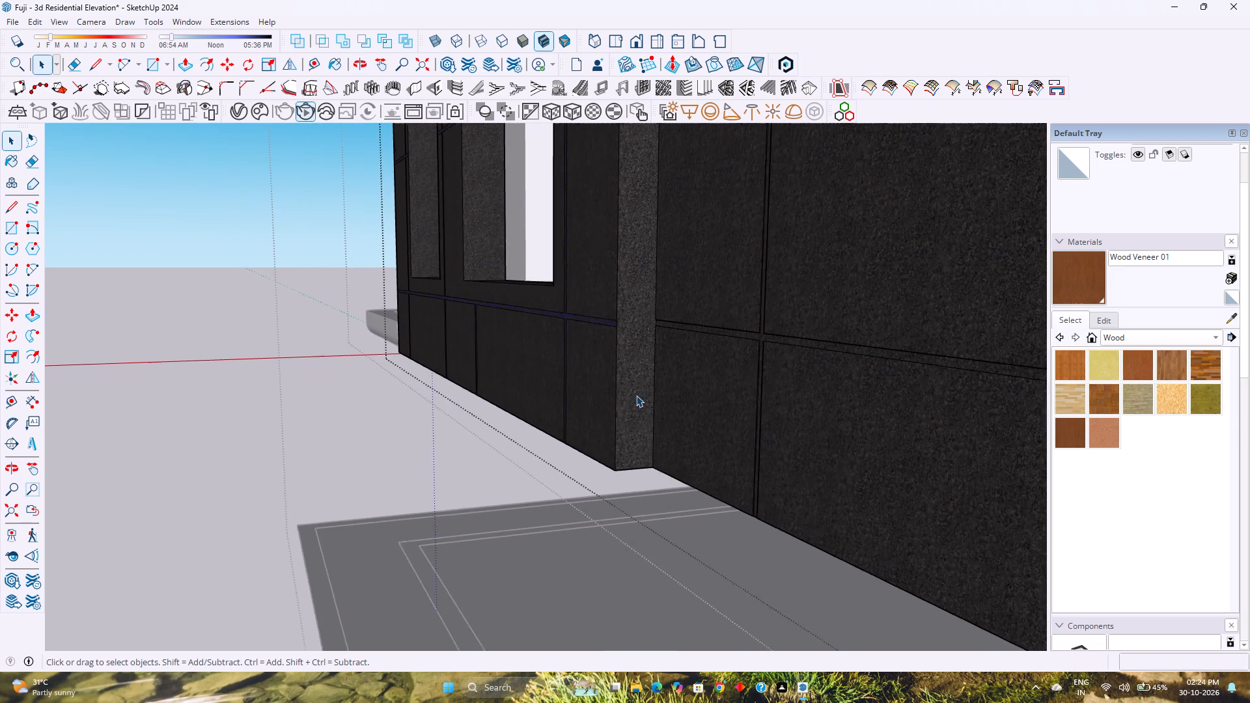
scroll(632, 394, "up", 8)
left_click(628, 393)
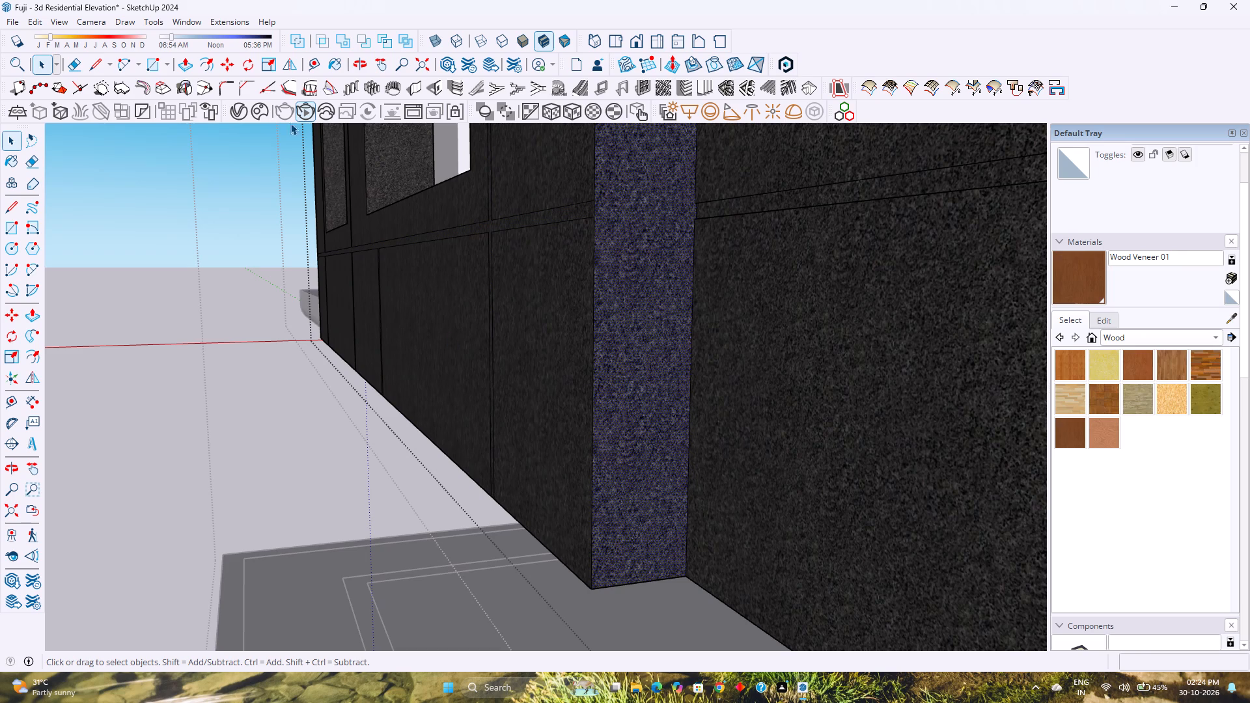
left_click(310, 65)
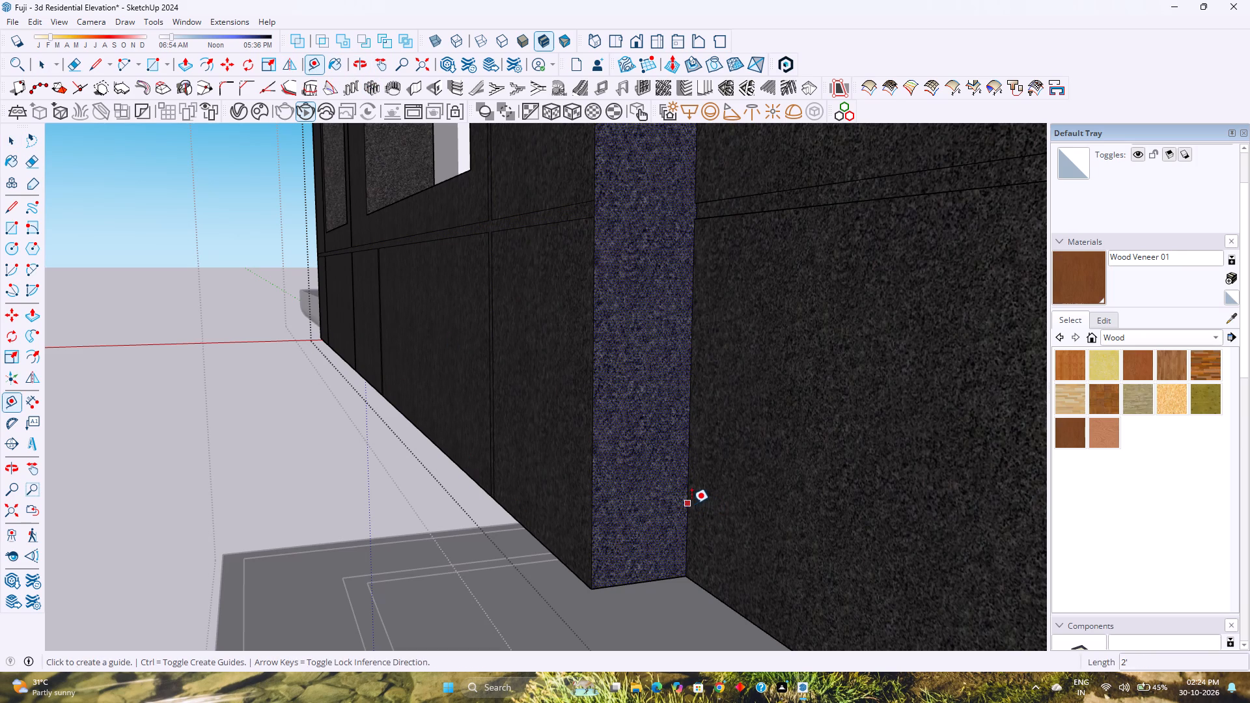
left_click(691, 504)
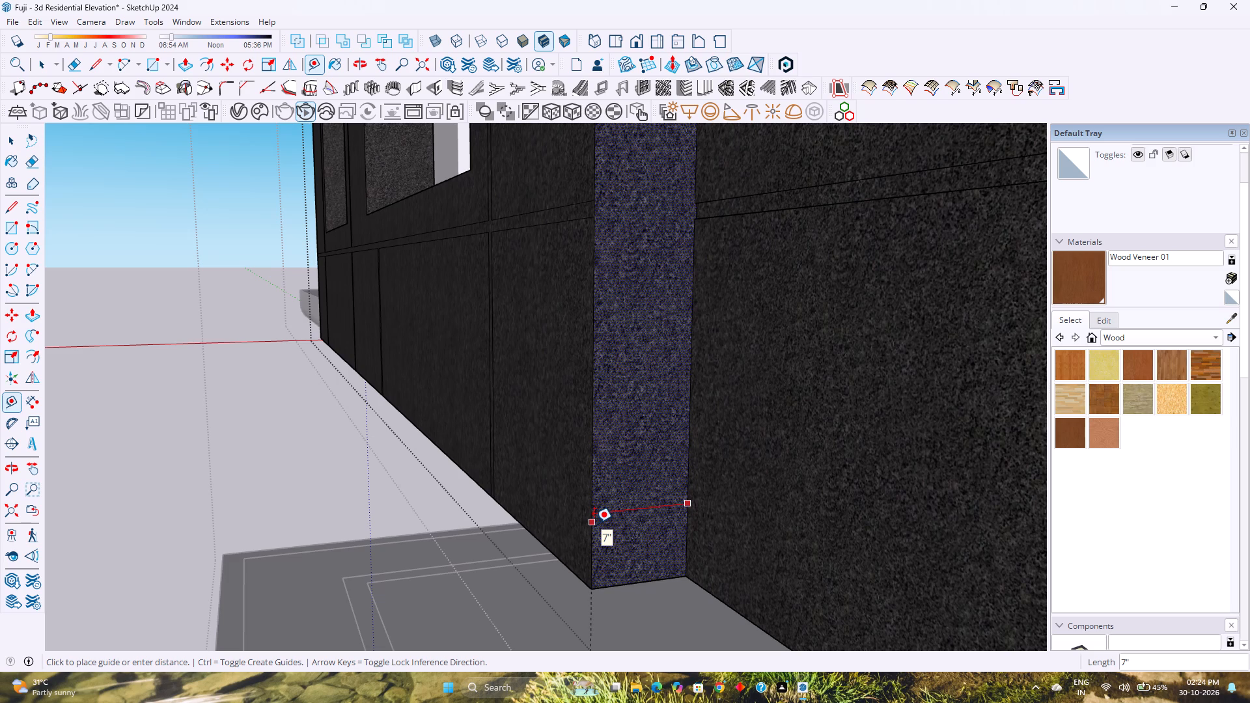
key("9")
key("BackSpace")
key("7")
key("Return")
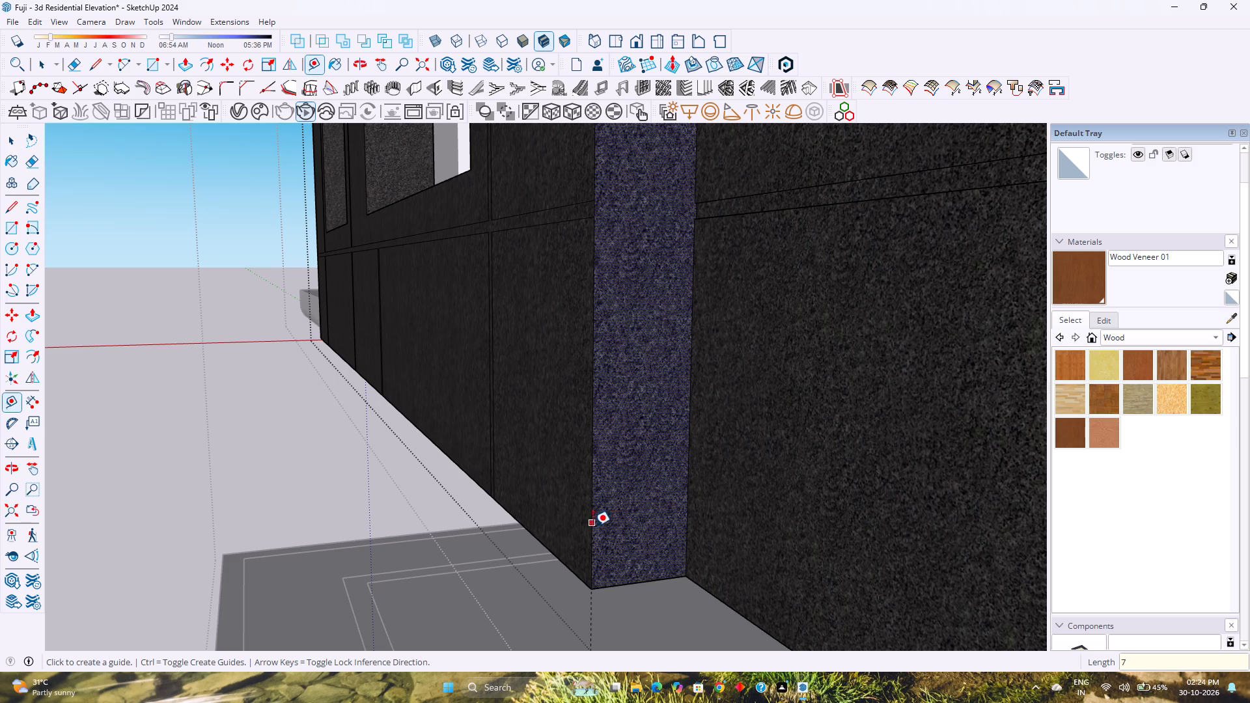
left_click(619, 587)
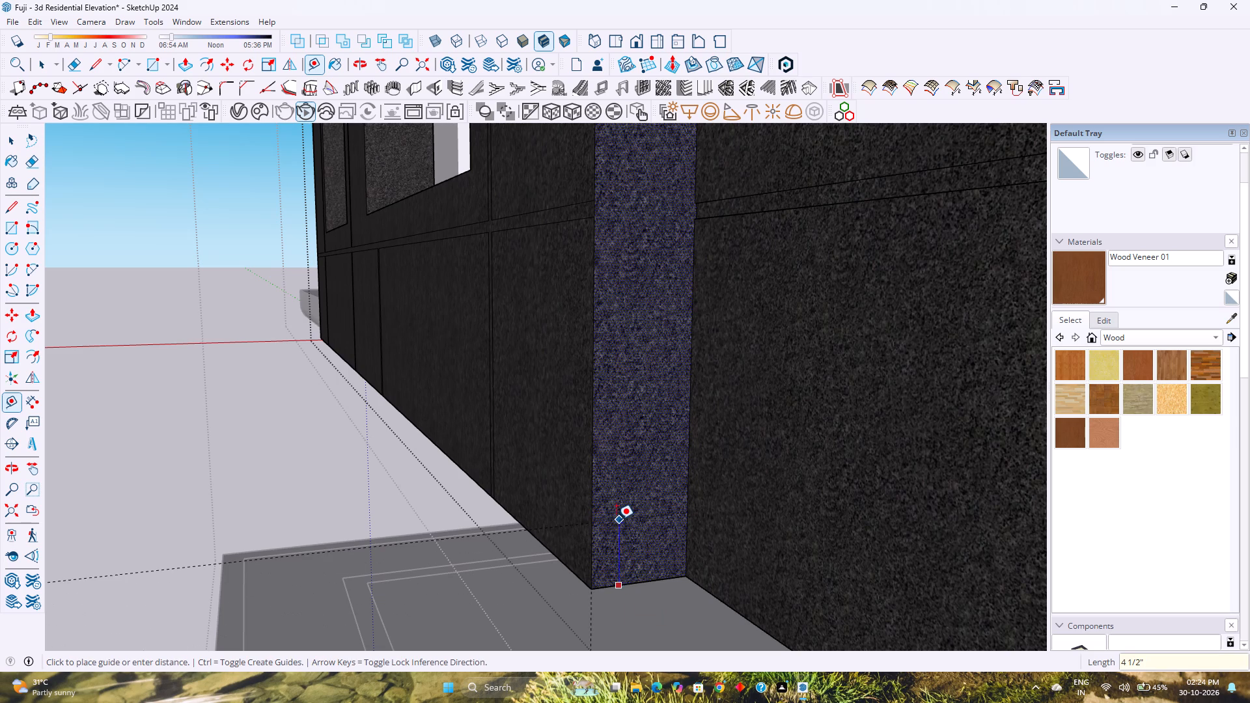
key("6")
key("Return")
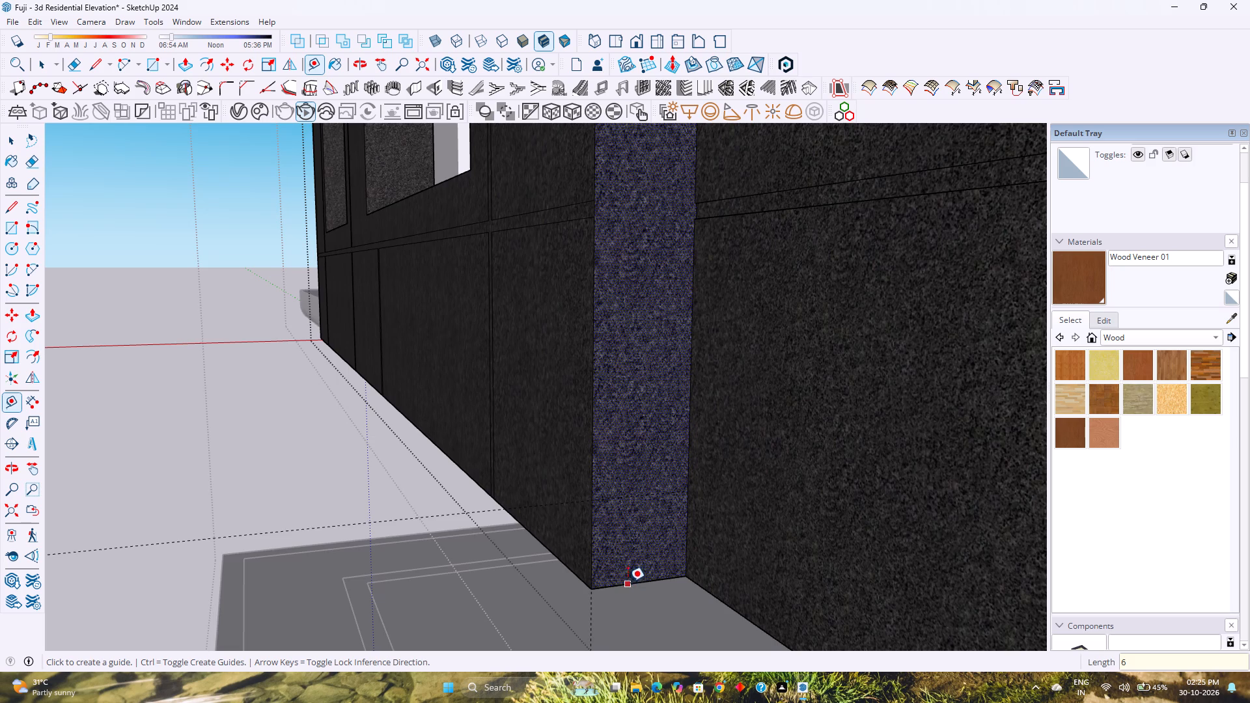
Draw a tangent arc of about 8 1/2" on the return face, from the 6" guide on the outer edge to the bottom edge.
scroll(627, 581, "down", 1)
middle_click_drag(627, 581, 558, 526)
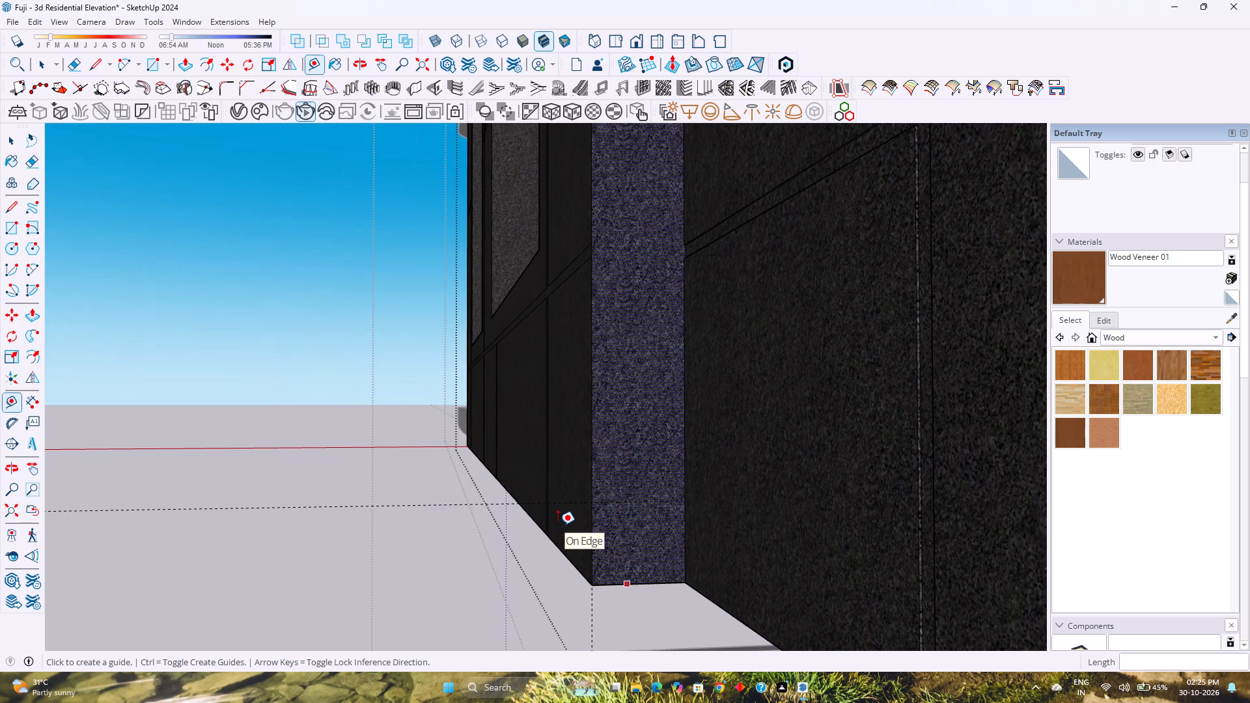
key("a")
left_click(595, 506)
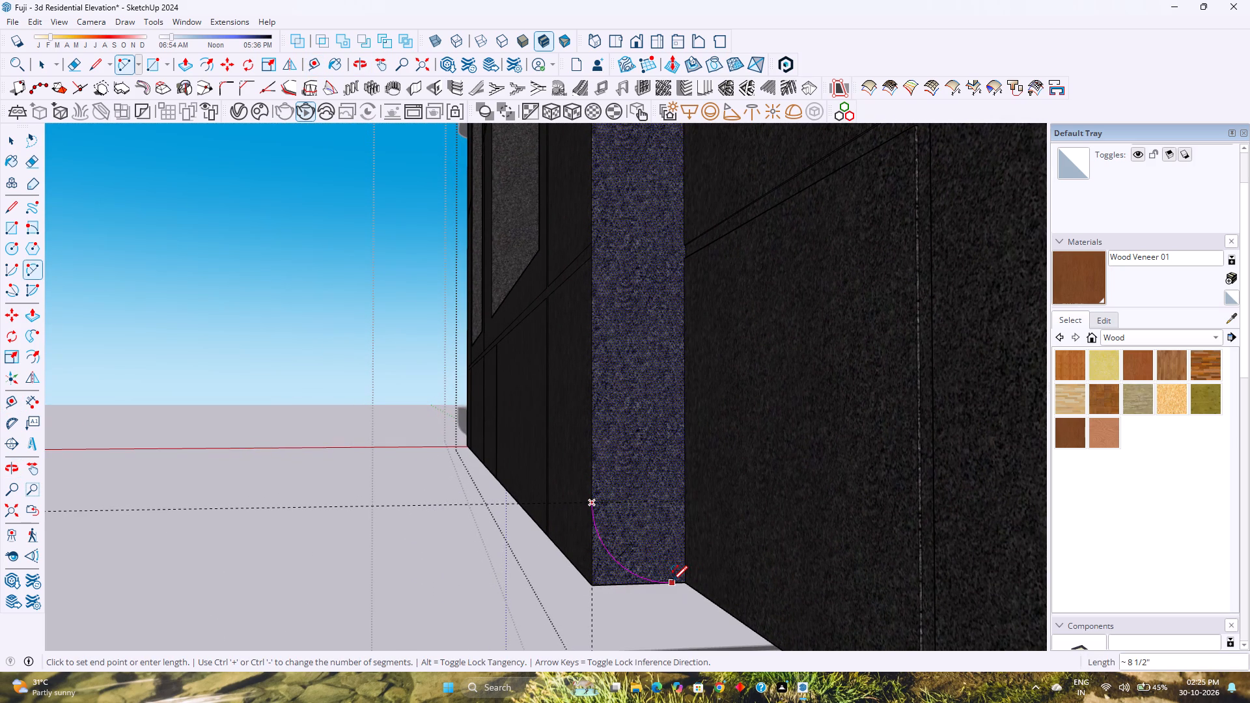
scroll(673, 581, "up", 14)
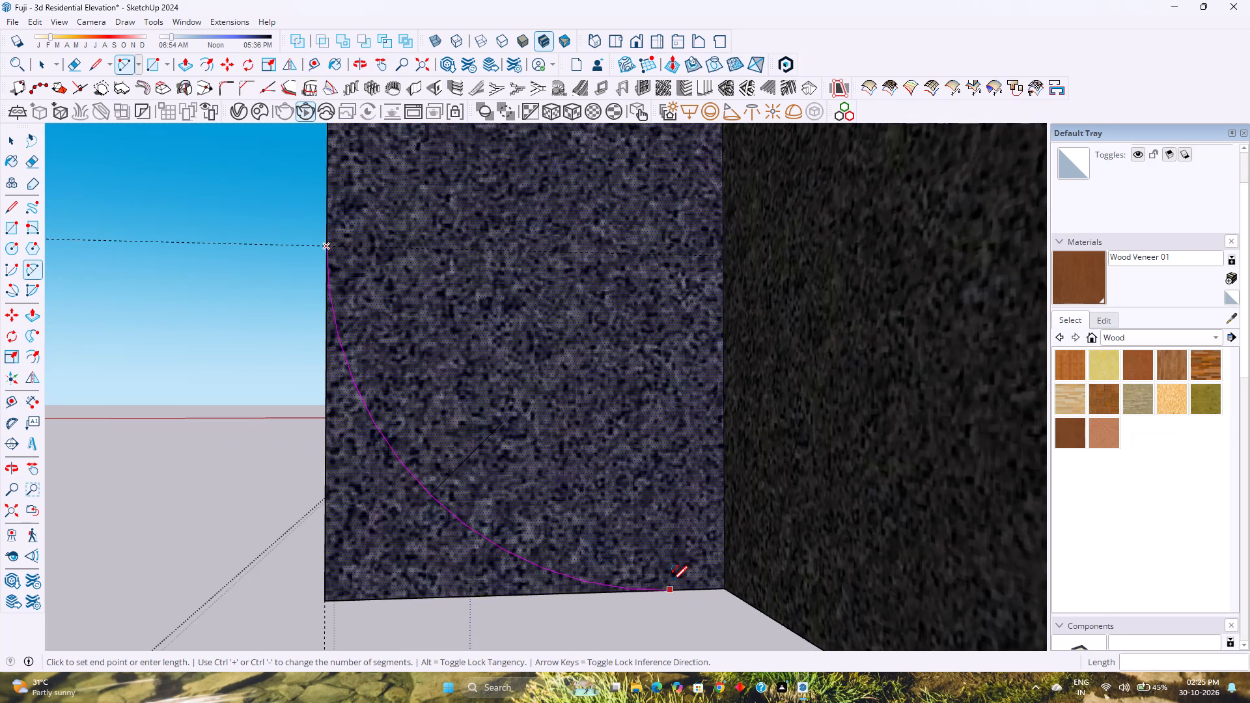
scroll(671, 589, "down", 3)
middle_click_drag(669, 589, 730, 585)
middle_click(730, 585)
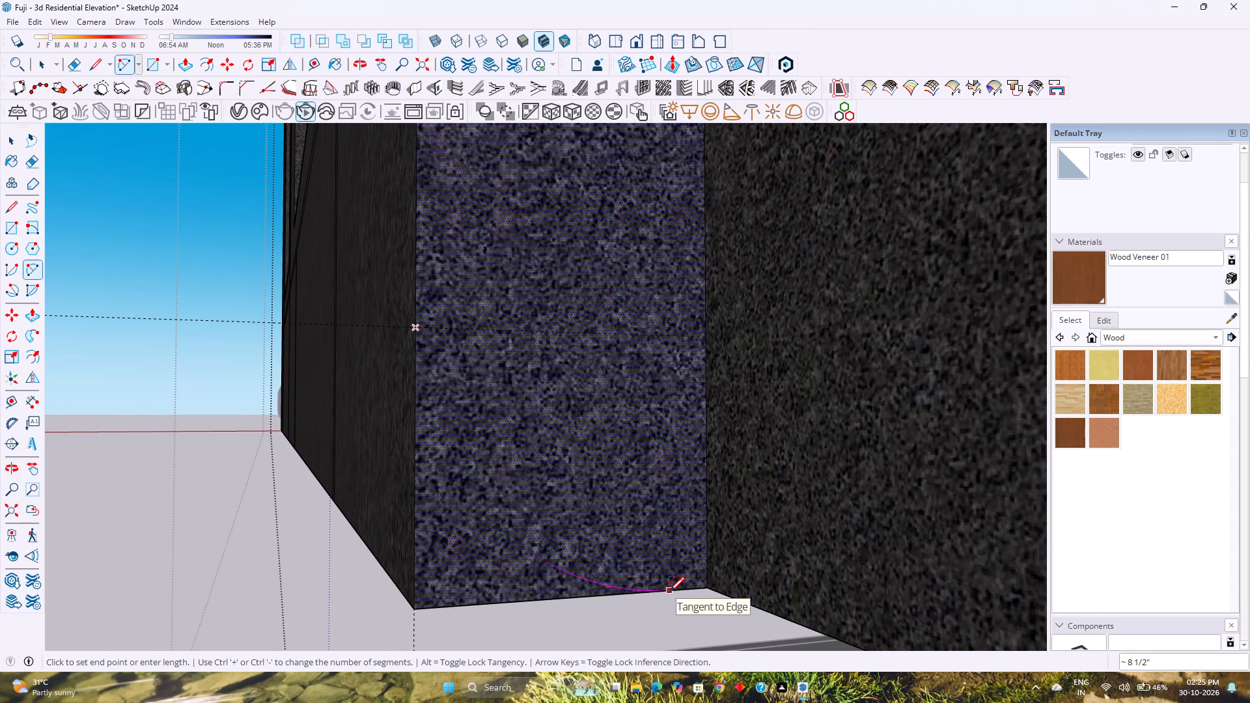
left_click(669, 592)
left_click(669, 592)
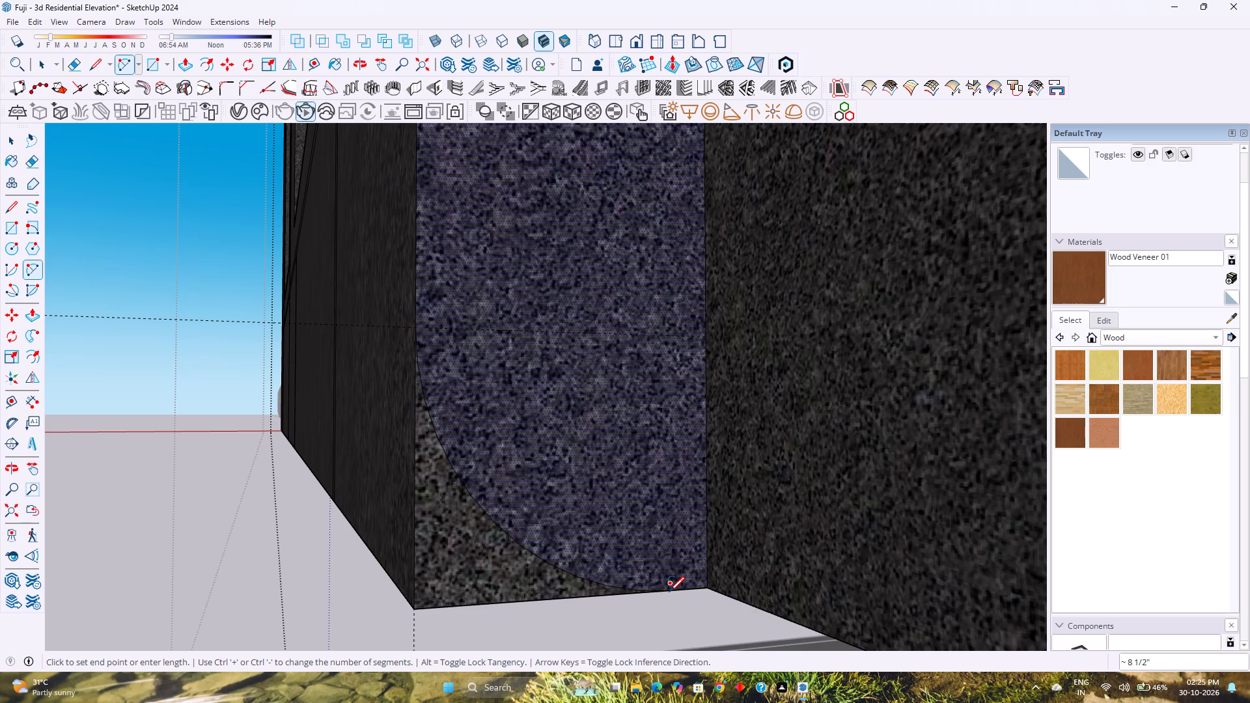
Set the new corner arc's segment count to 85.
key("space")
left_click(548, 564)
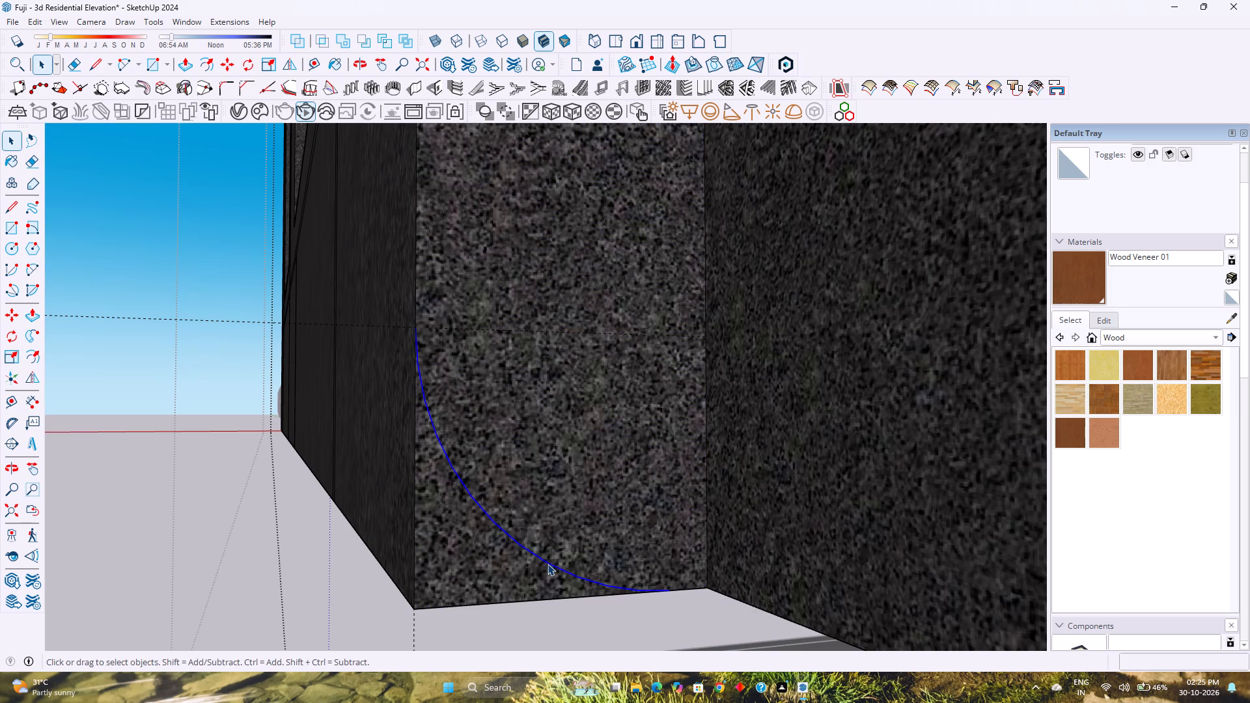
left_click(1150, 147)
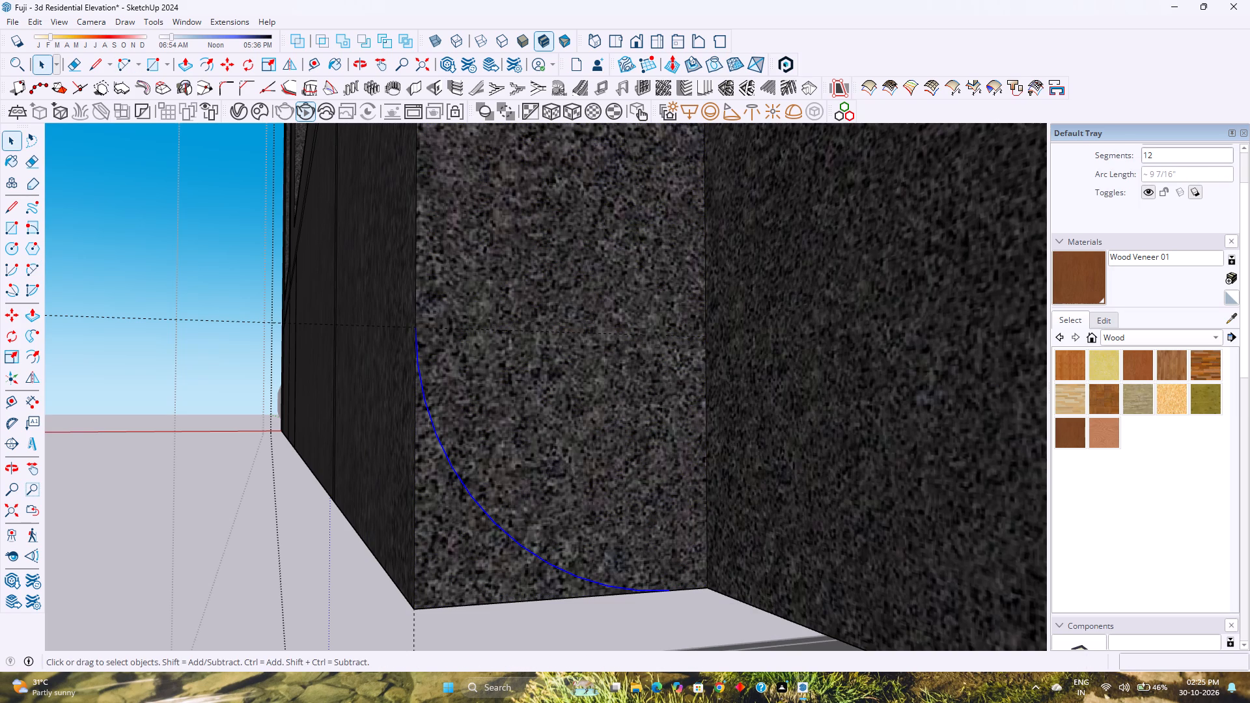
double_click(1157, 159)
type("85")
key("Return")
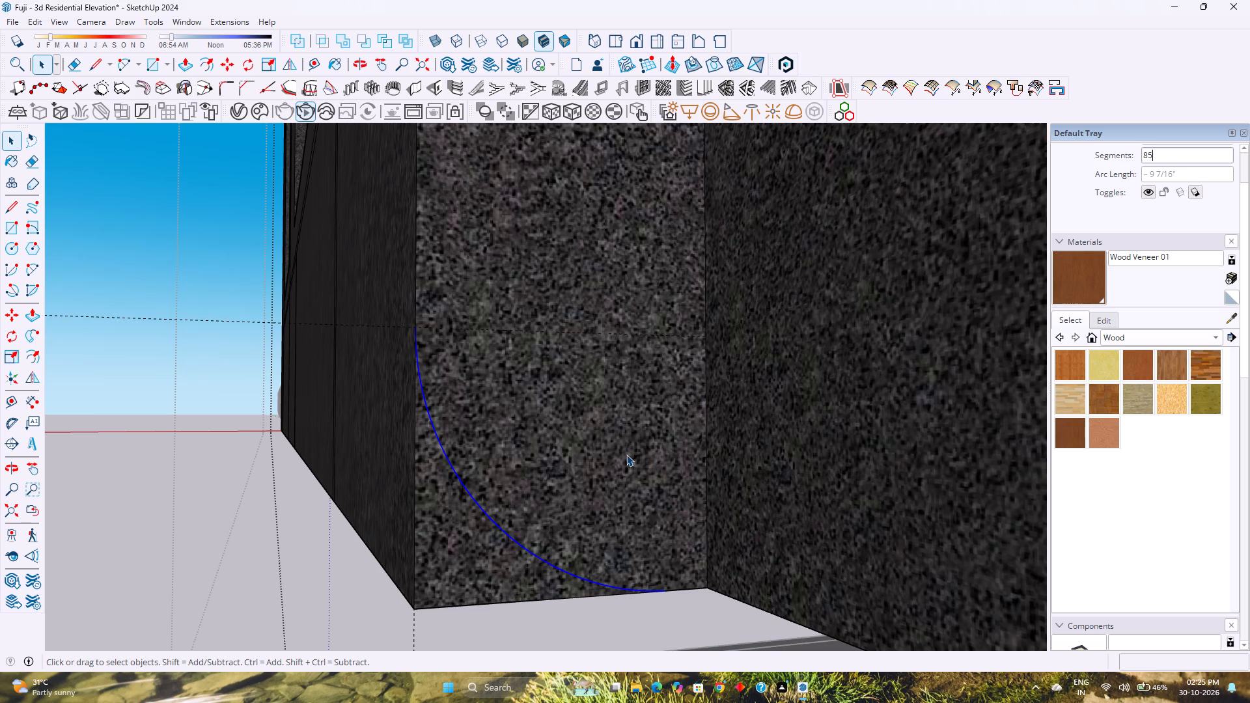
double_click(626, 454)
right_click(626, 454)
left_click(668, 214)
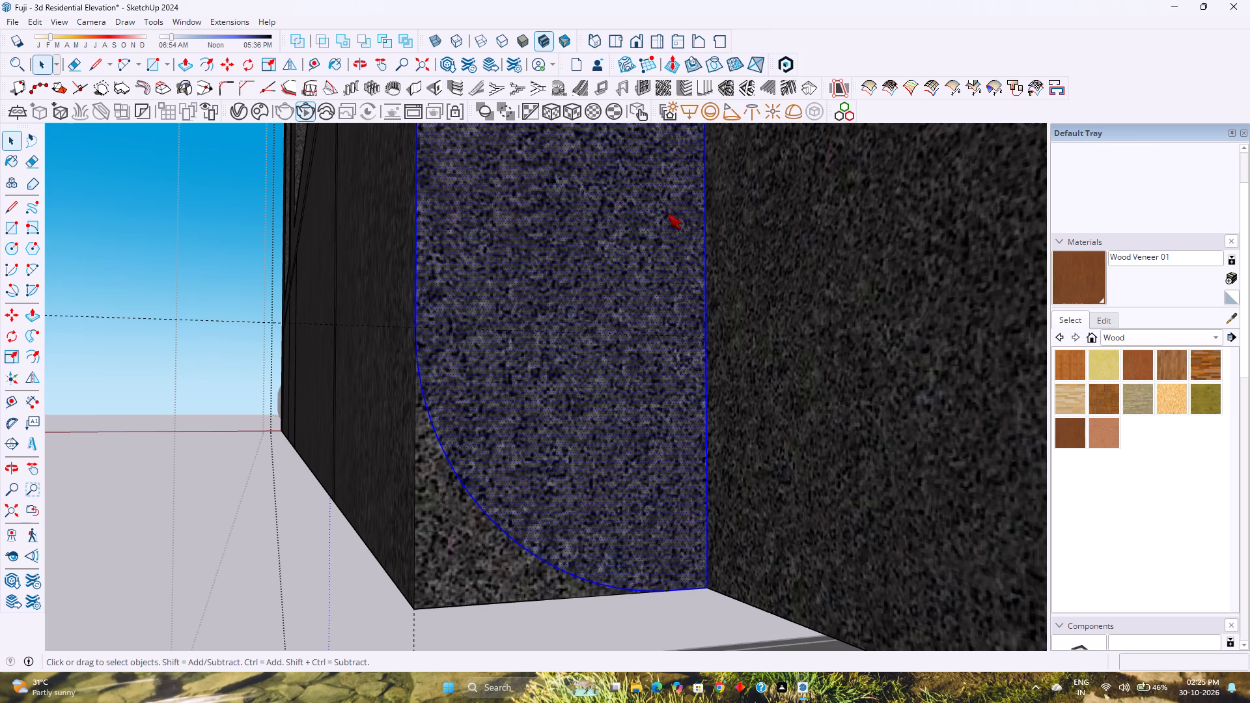
Push/Pull the waste corner below the arc along the granite wall's bottom edge, in successive lengths of 1' 11", 1" and 5' 5".
left_click(472, 555)
key("p")
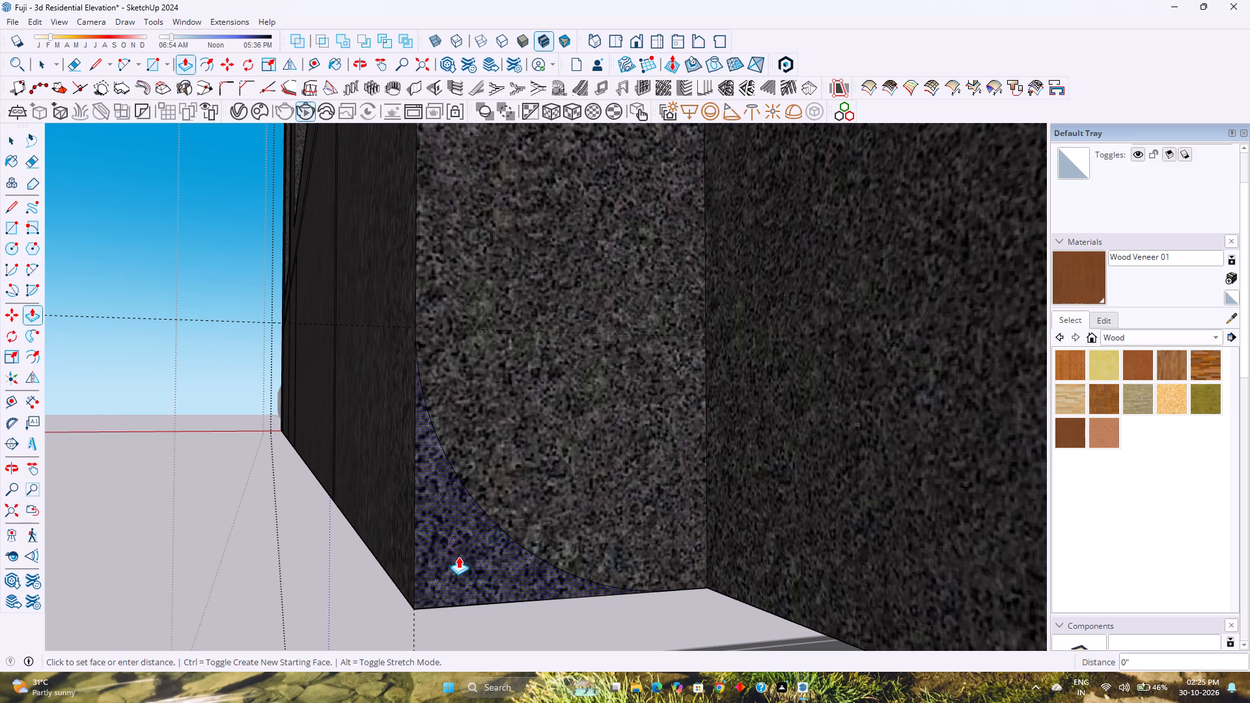
left_click(458, 557)
scroll(334, 537, "down", 3)
middle_click_drag(332, 536, 494, 509)
middle_click(494, 509)
scroll(494, 509, "down", 2)
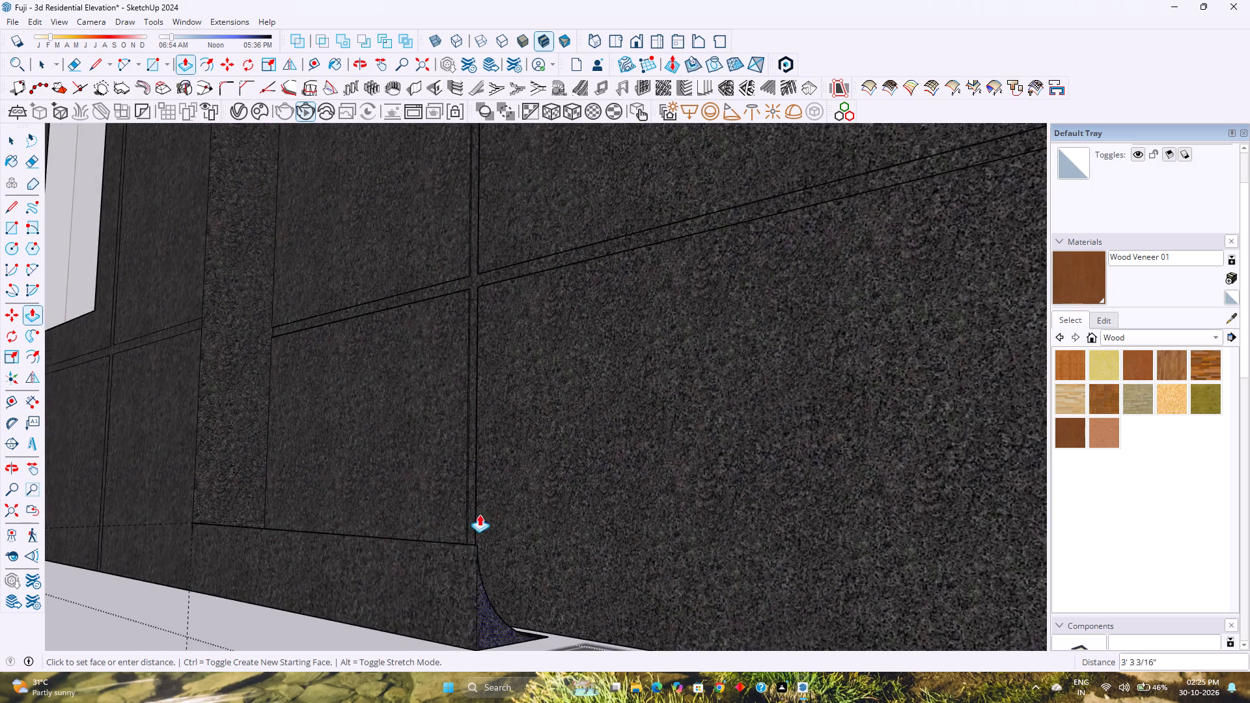
middle_click_drag(350, 544, 695, 452, "shift")
middle_click(695, 452, "shift")
scroll(259, 500, "down", 1)
middle_click_drag(259, 500, 624, 473, "shift")
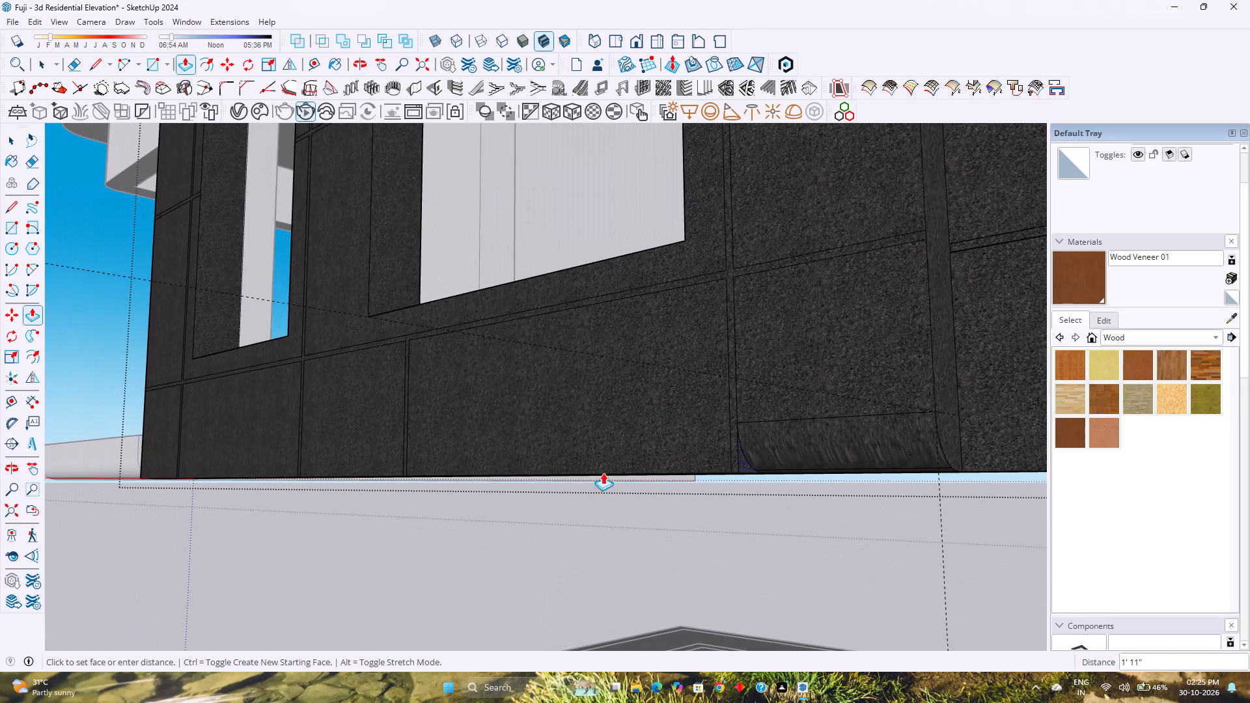
left_click(504, 476)
scroll(762, 475, "up", 8)
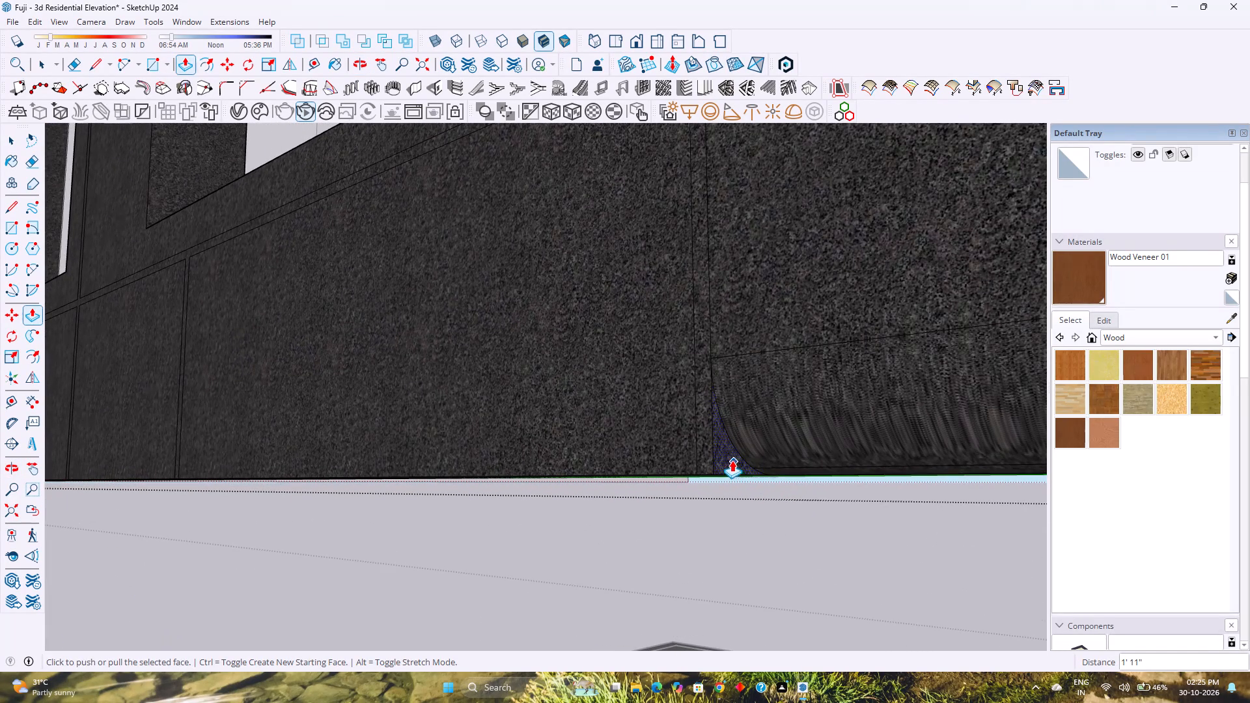
left_click(725, 458)
left_click(679, 457)
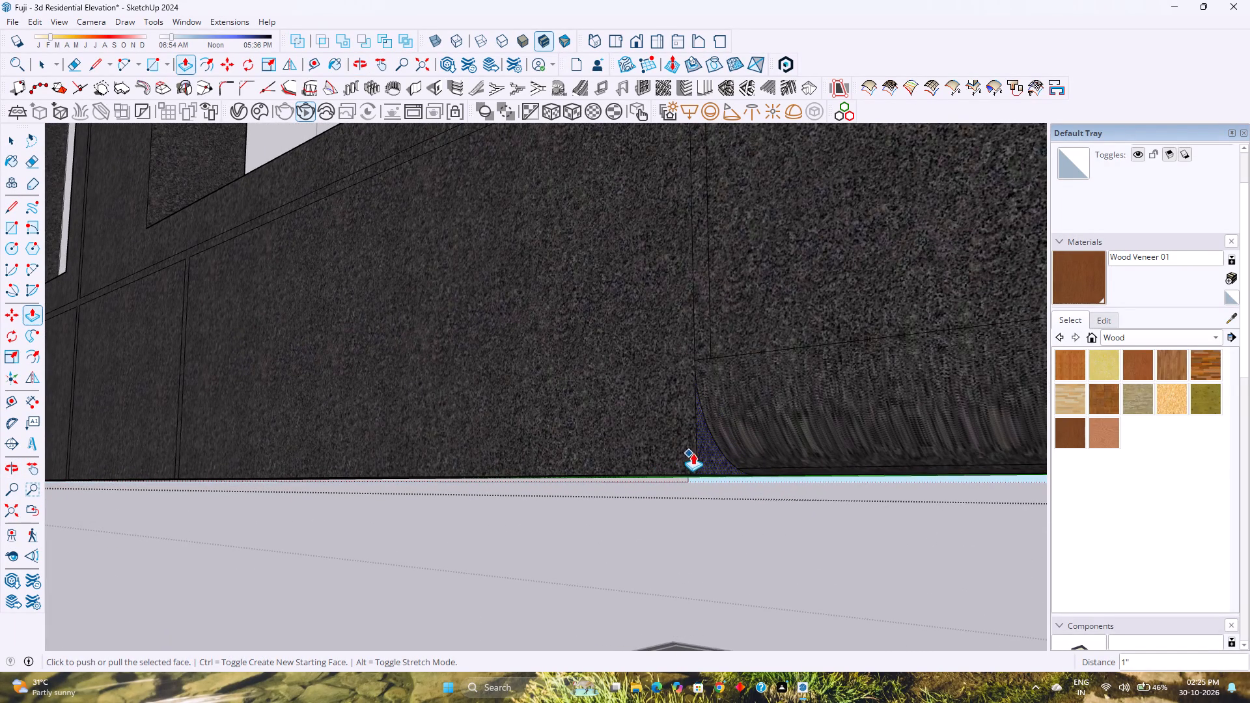
left_click(706, 456)
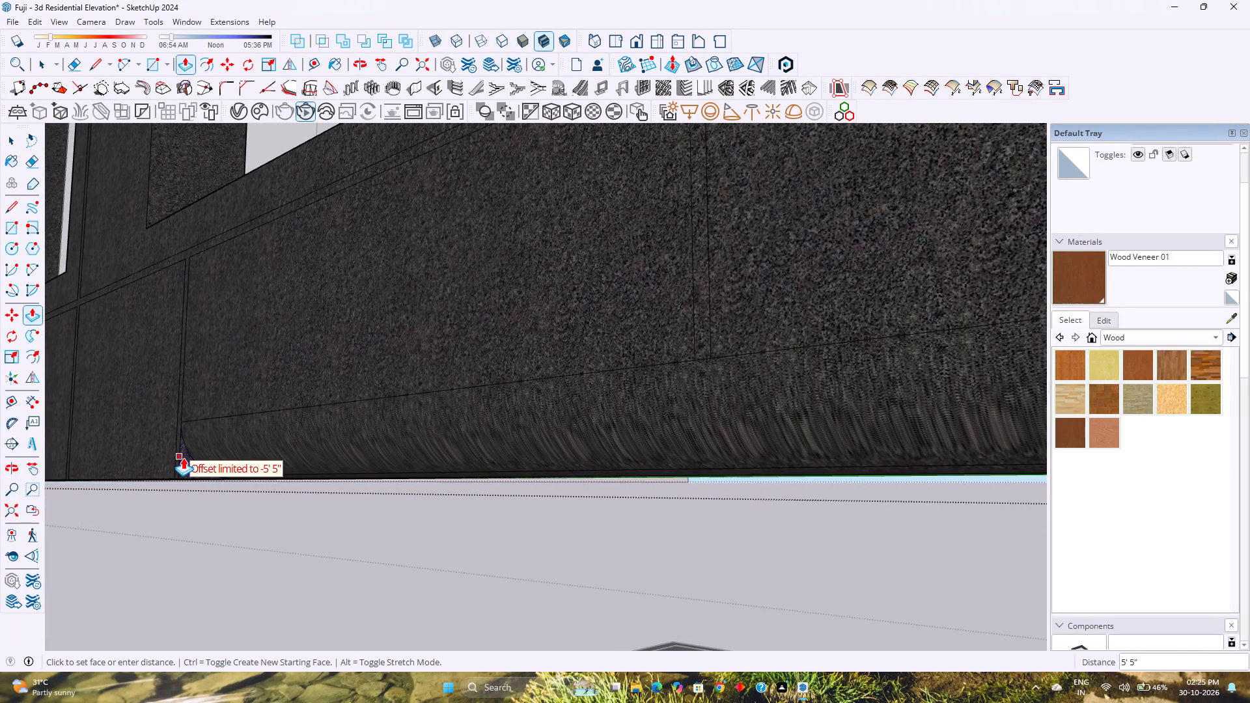
left_click(182, 458)
Push the remaining waste corner past each panel joint to the wall's far end, including 2' 11", 4' 11" and 2' lengths, completing the rounded bottom edge.
middle_click_drag(182, 459, 420, 561, "shift")
middle_click(420, 561, "shift")
scroll(421, 561, "up", 4)
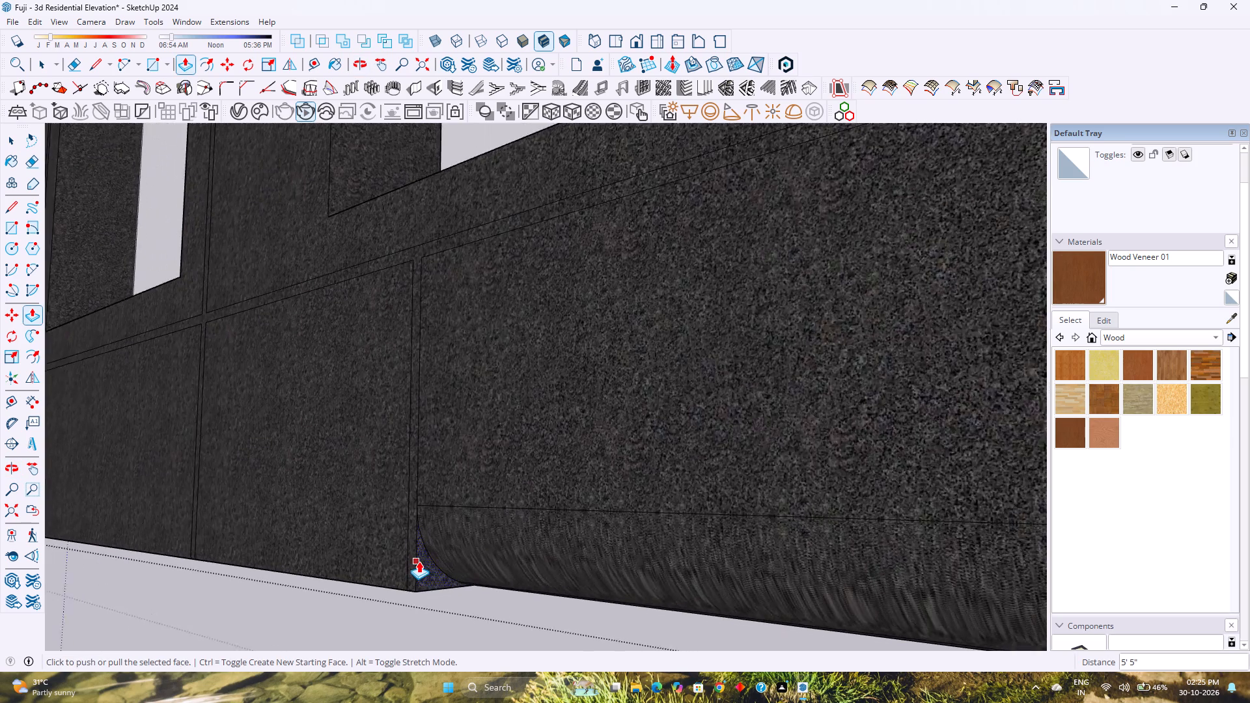
scroll(419, 561, "up", 3)
double_click(423, 564)
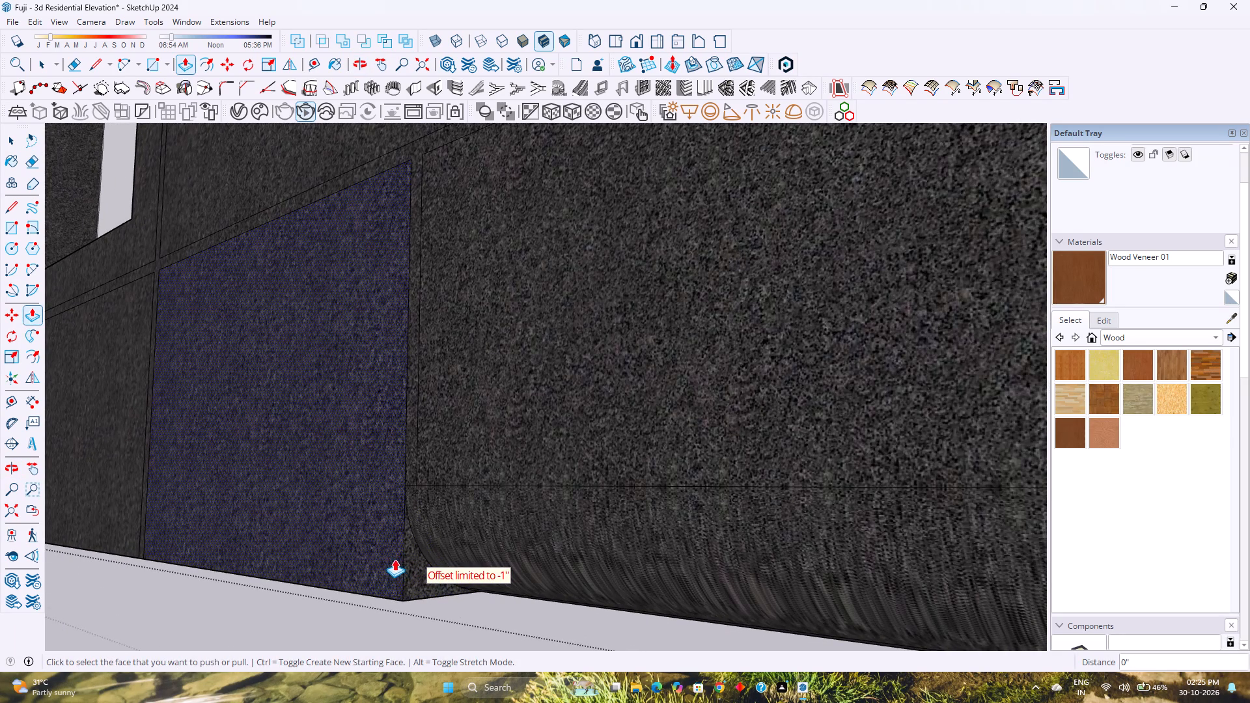
double_click(418, 588)
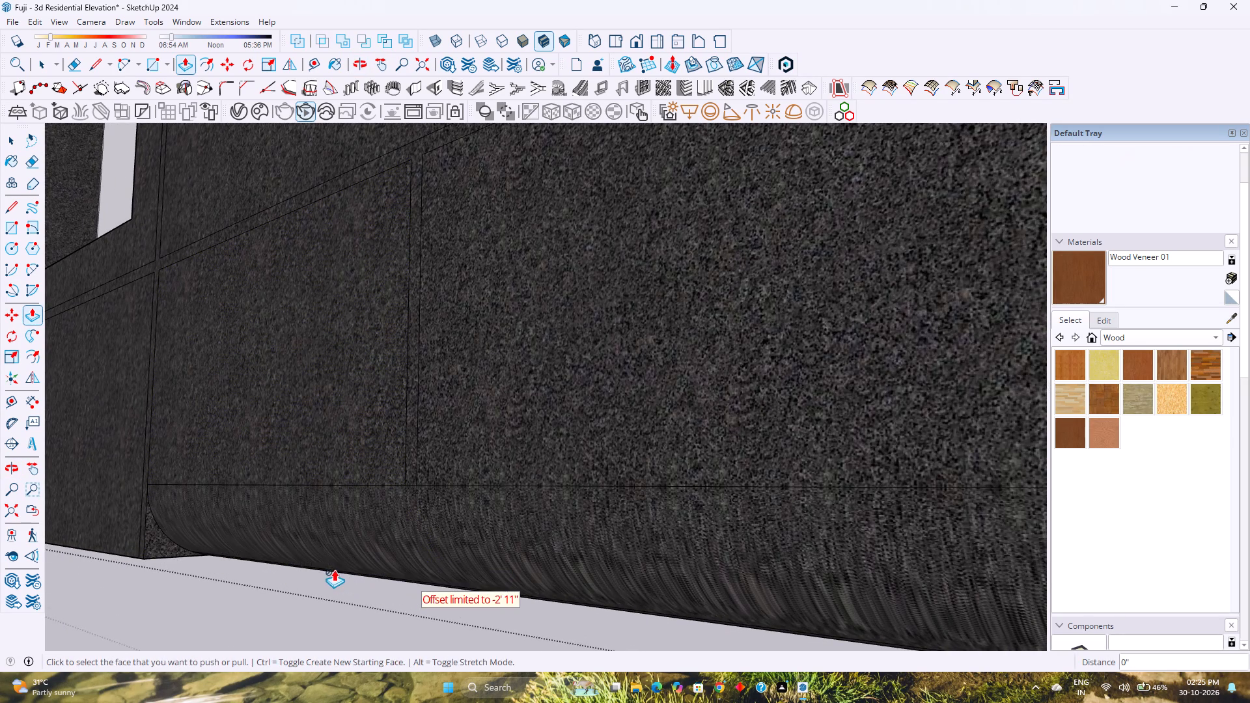
middle_click_drag(326, 566, 610, 564, "shift")
scroll(413, 548, "up", 6)
double_click(374, 547)
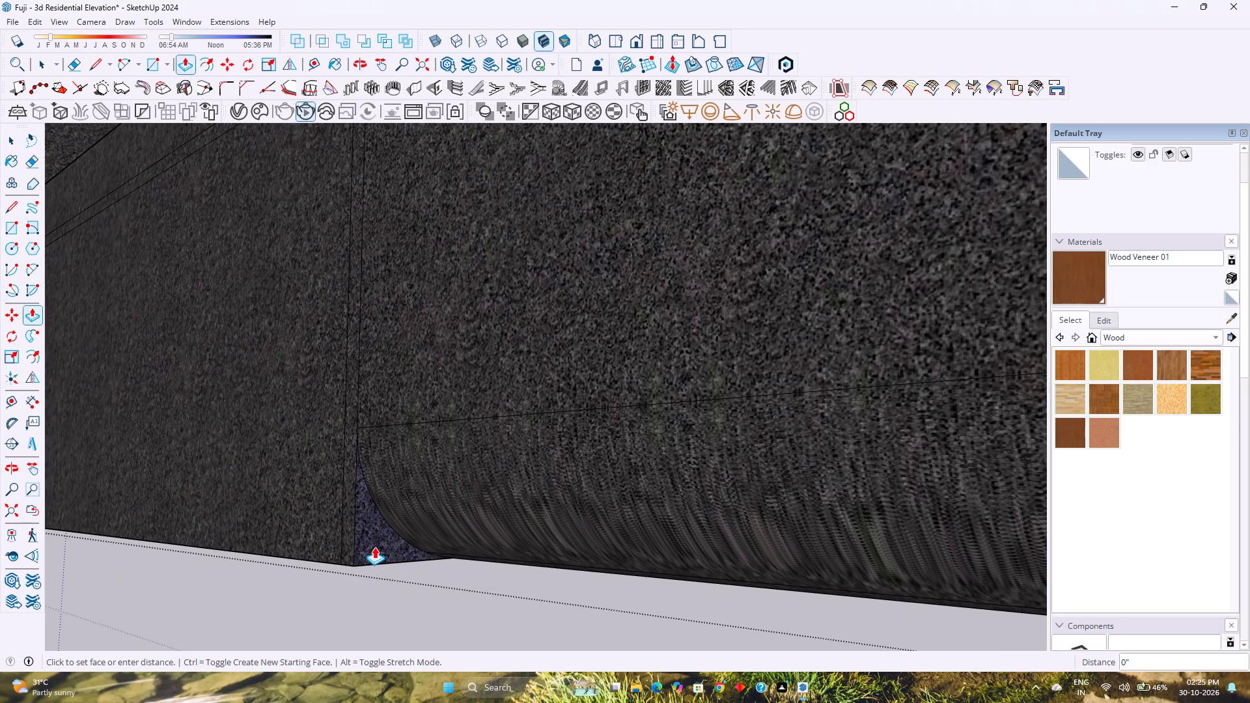
double_click(362, 547)
scroll(362, 547, "down", 4)
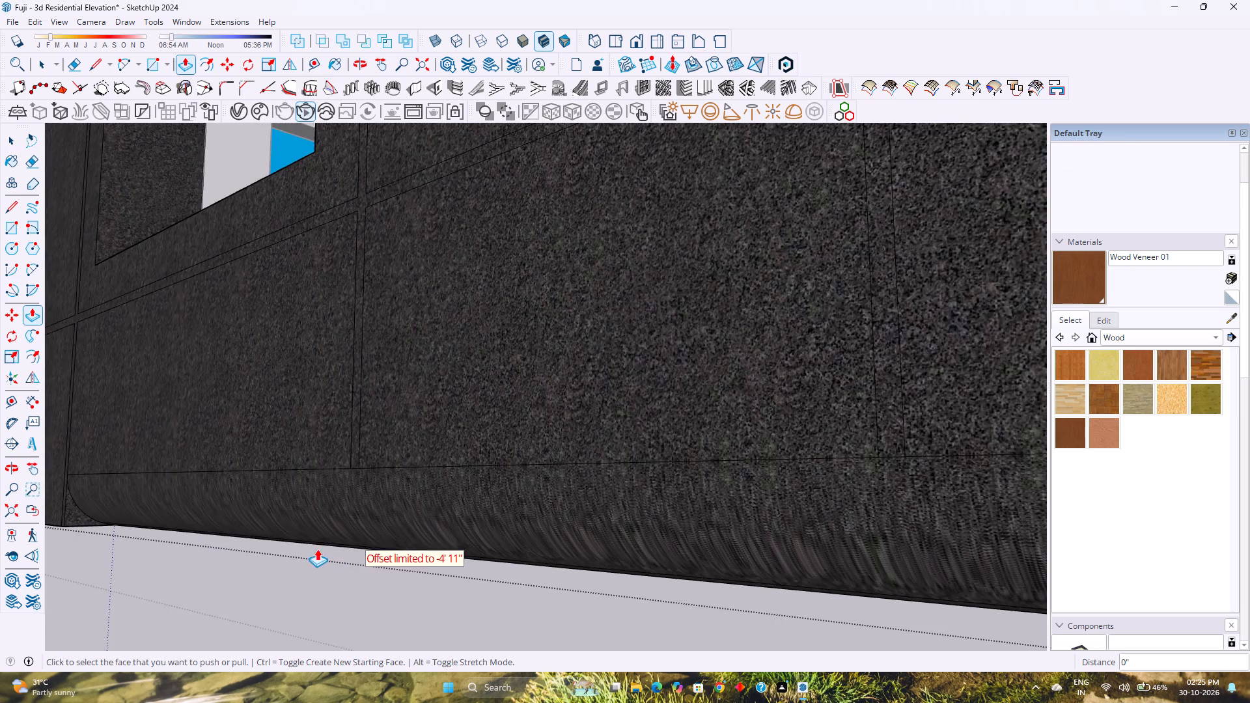
scroll(316, 549, "down", 1, "shift")
middle_click_drag(316, 549, 688, 585, "shift")
middle_click(688, 585, "shift")
scroll(387, 548, "up", 5)
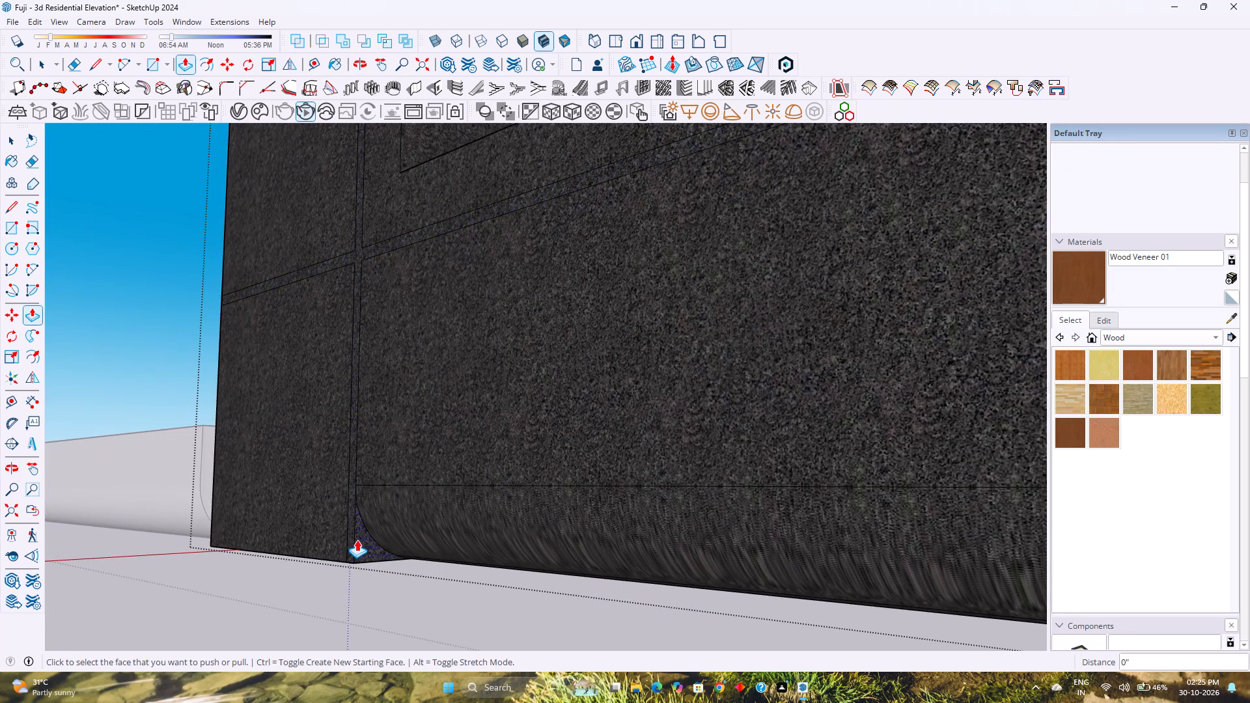
double_click(357, 540)
double_click(353, 544)
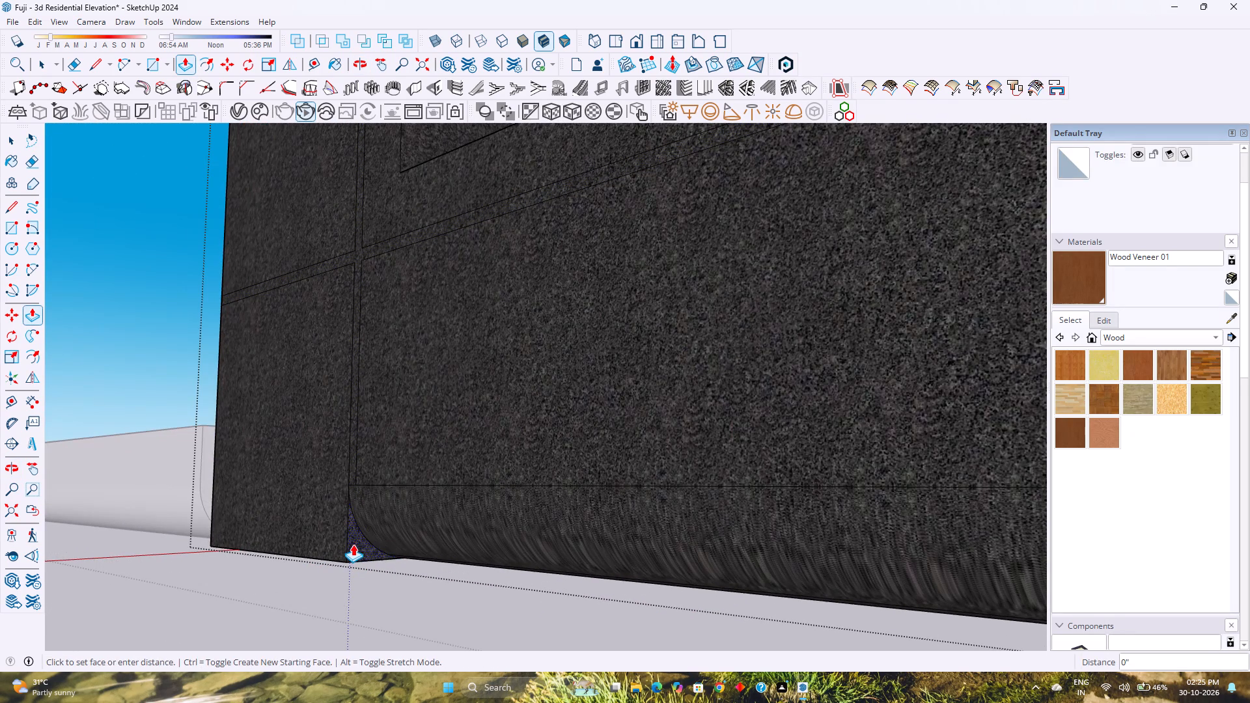
scroll(353, 544, "down", 2)
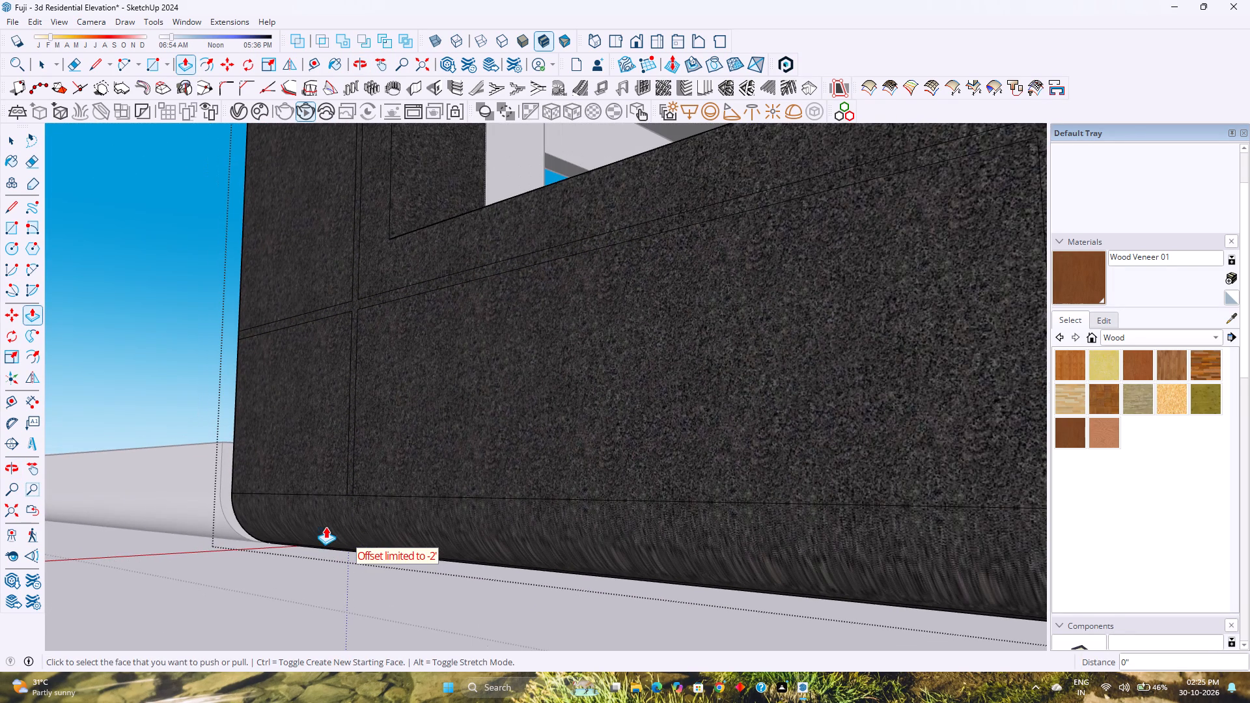
Examine the rounded bottom edge of the granite wall and its junction with the adjoining white plinth from several angles.
middle_click_drag(285, 515, 684, 603)
middle_click(684, 603)
scroll(355, 511, "down", 1)
middle_click_drag(355, 511, 557, 532)
middle_click(557, 532)
middle_click(557, 532)
scroll(426, 493, "down", 5)
middle_click_drag(380, 451, 383, 451, "shift")
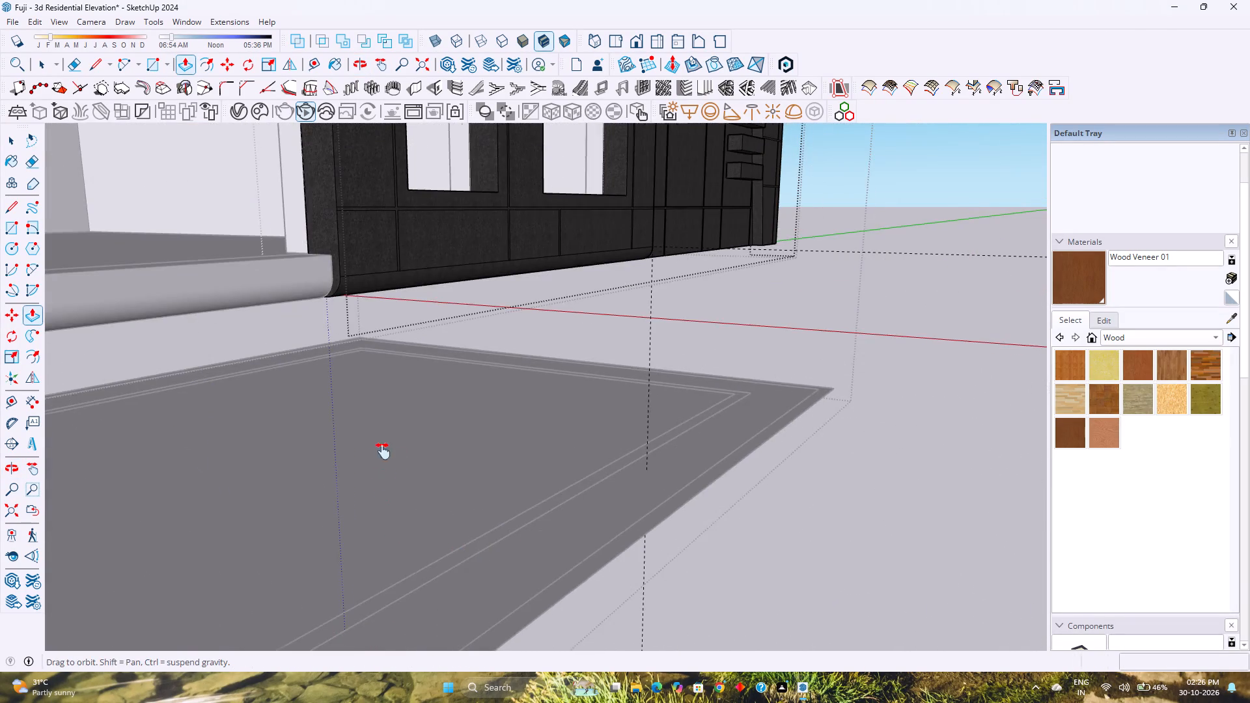
middle_click_drag(383, 451, 415, 616, "shift")
middle_click(414, 617, "shift")
middle_click_drag(471, 573, 372, 491)
middle_click(372, 491)
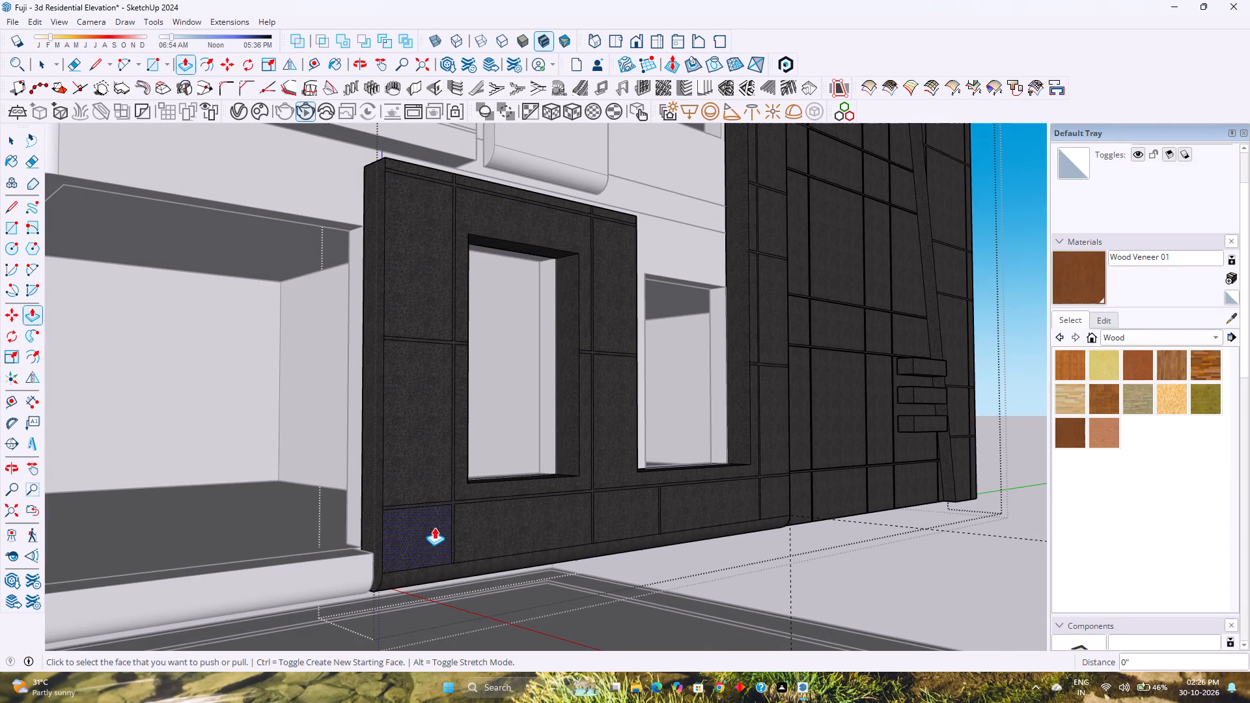
scroll(440, 507, "up", 2)
middle_click_drag(521, 531, 466, 520)
middle_click(466, 520)
middle_click(466, 520)
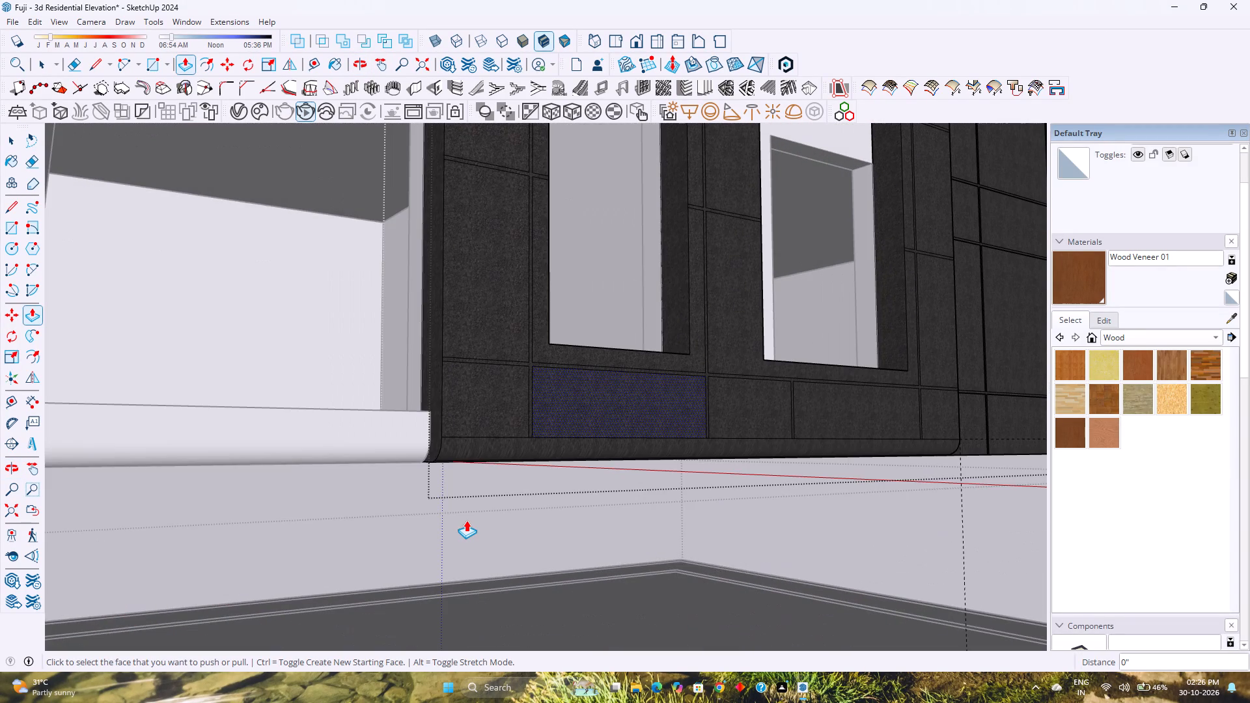
scroll(478, 485, "down", 3)
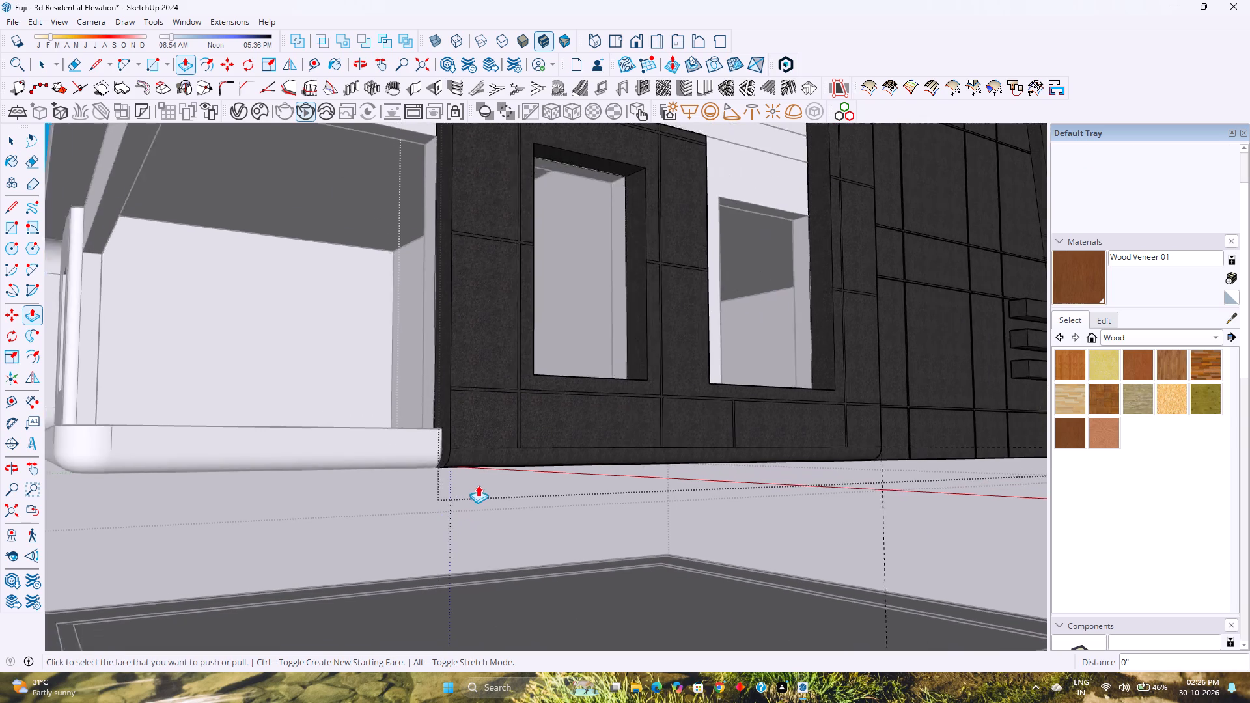
scroll(469, 429, "up", 3)
middle_click_drag(465, 430, 766, 512)
middle_click_drag(766, 512, 704, 498)
middle_click(704, 498)
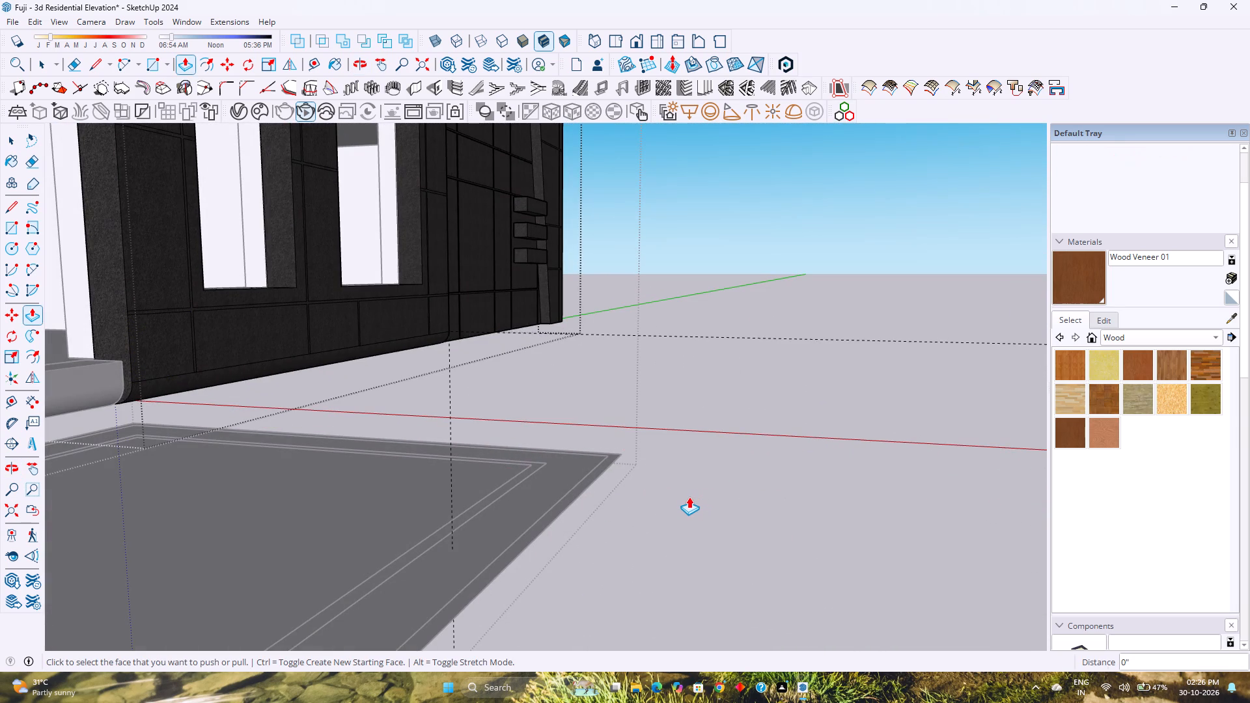
scroll(617, 460, "down", 6)
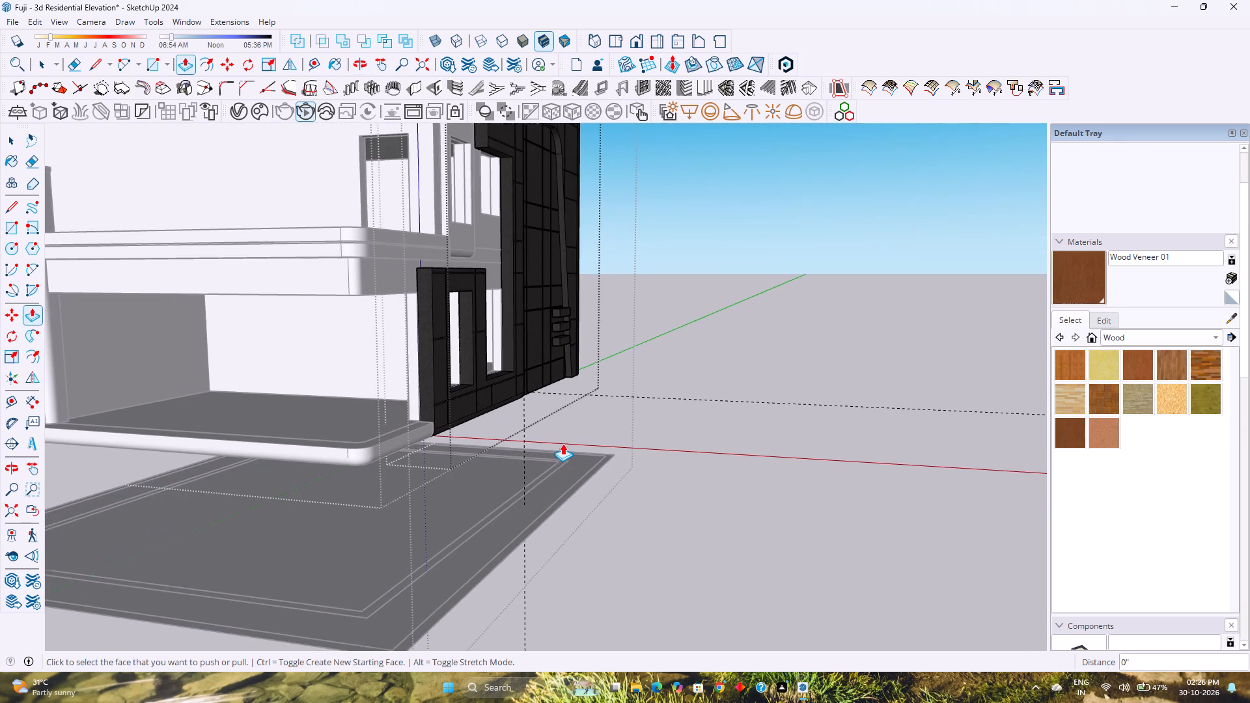
Push/Pull the connected joint strips around the granite panels beside the window openings inward by 0.125" to form recessed grooves.
scroll(435, 266, "up", 12)
middle_click_drag(452, 303, 269, 385)
scroll(449, 249, "up", 7)
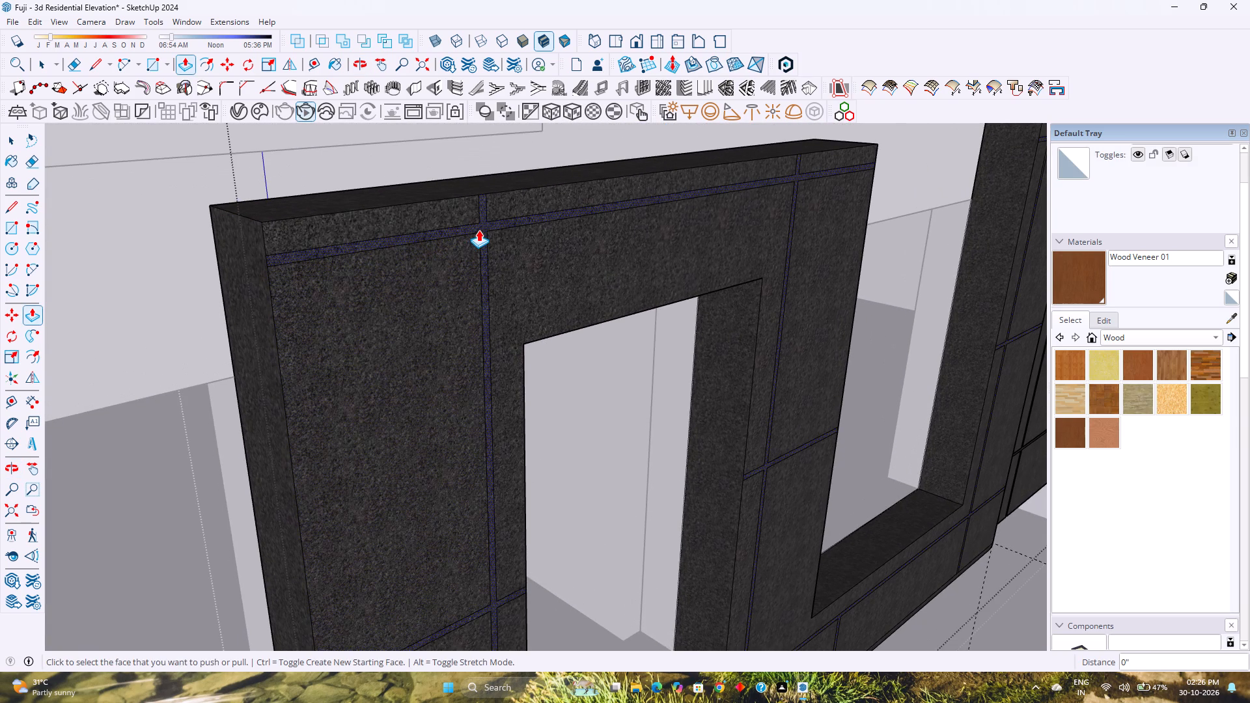
left_click(479, 230)
key("0")
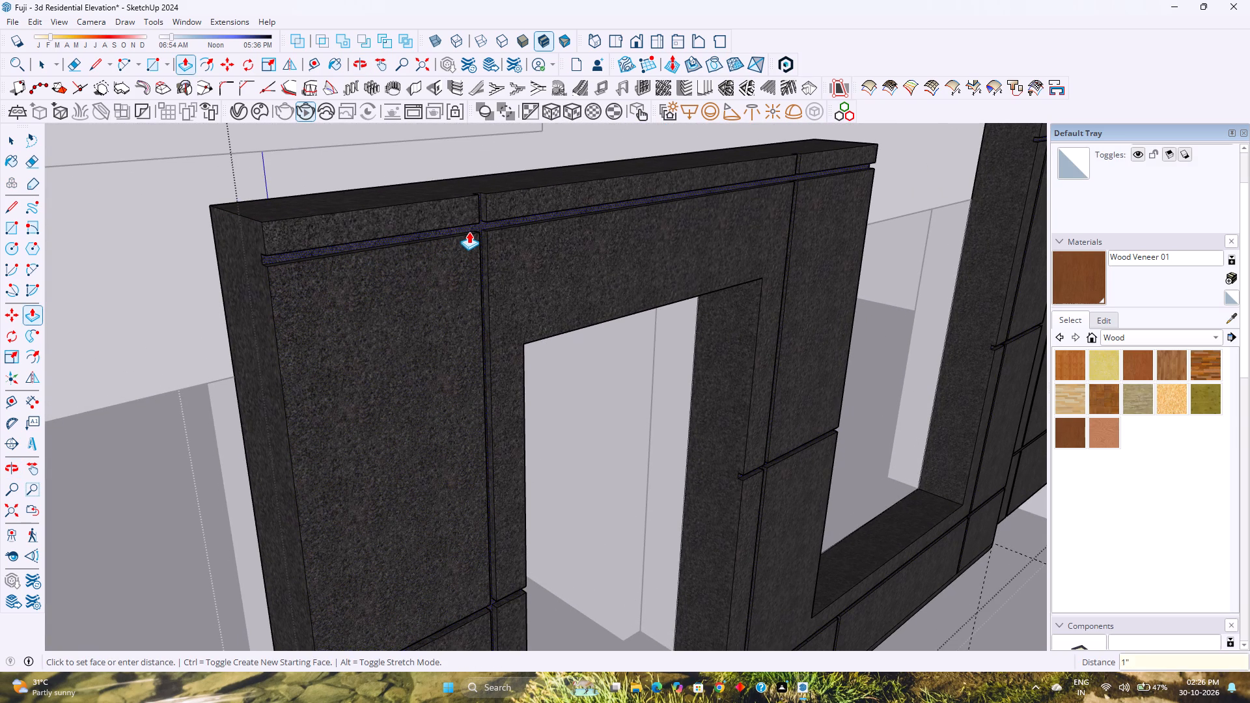
key("period")
key("1")
key("2")
key("5")
key("Return")
Save the residential elevation model.
scroll(460, 347, "down", 3)
scroll(559, 348, "down", 3)
middle_click_drag(546, 358, 544, 306)
middle_click(544, 306)
scroll(546, 305, "down", 2)
key("space")
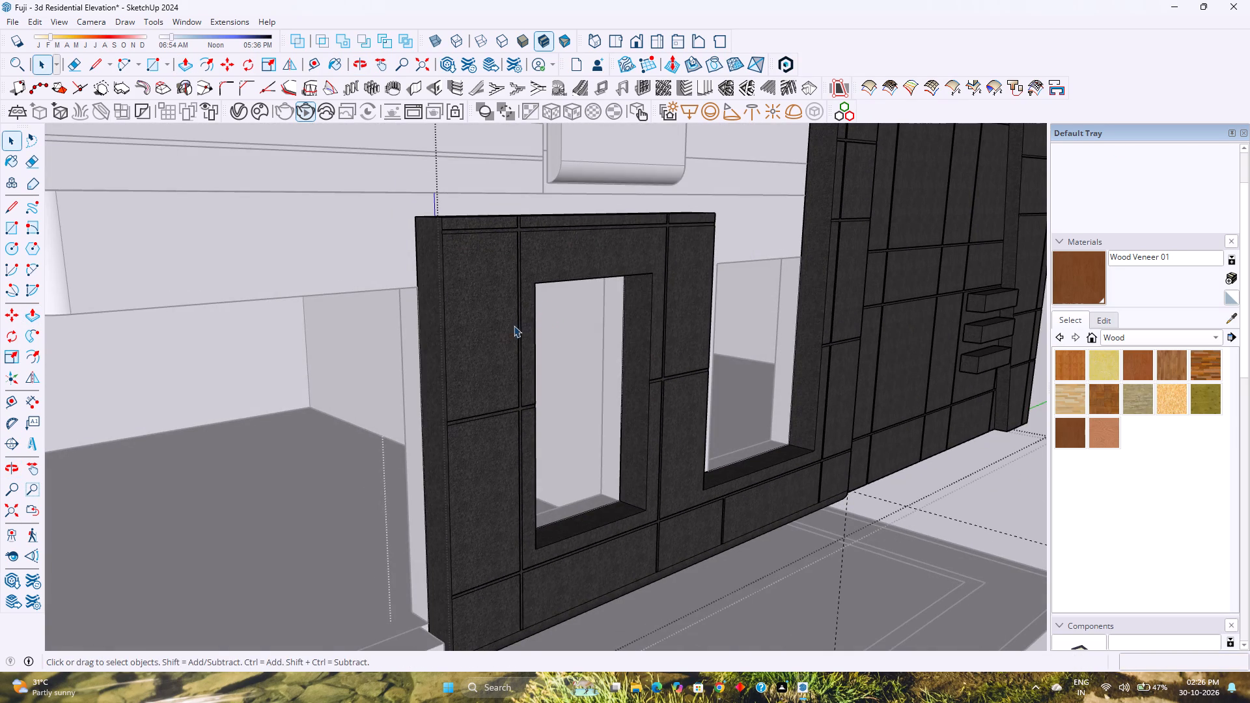
scroll(514, 325, "down", 3)
middle_click_drag(488, 380, 520, 353)
middle_click(521, 353)
middle_click(524, 353)
key("ctrl+s")
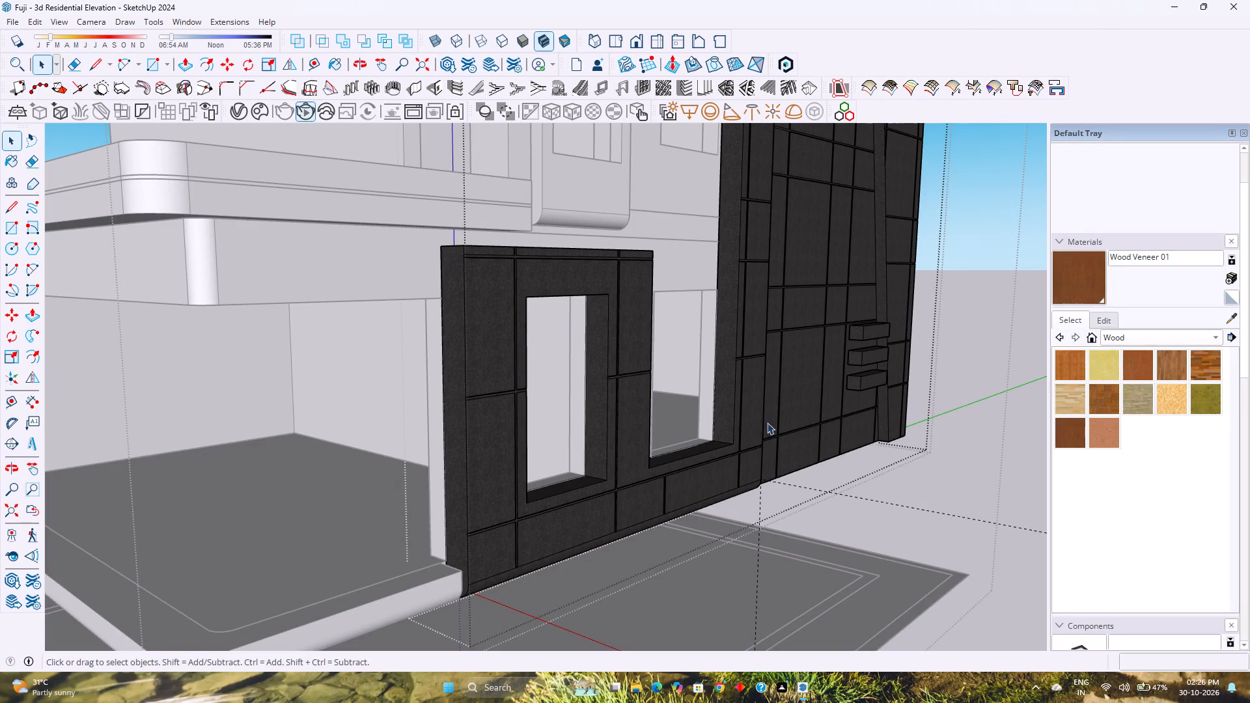
Select the lowest of the three projecting blocks on the granite wall and choose the Asian Paints Chromatics material collection.
double_click(882, 380)
scroll(882, 380, "up", 3)
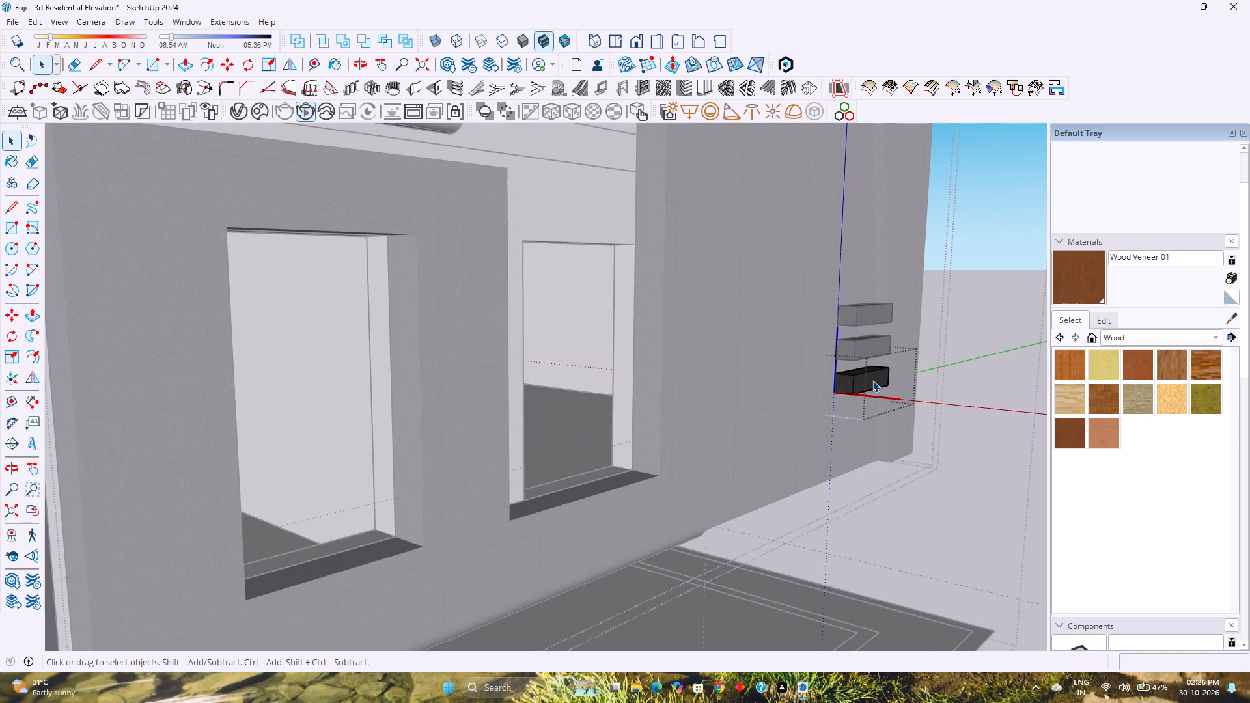
key("Escape")
left_click(872, 380)
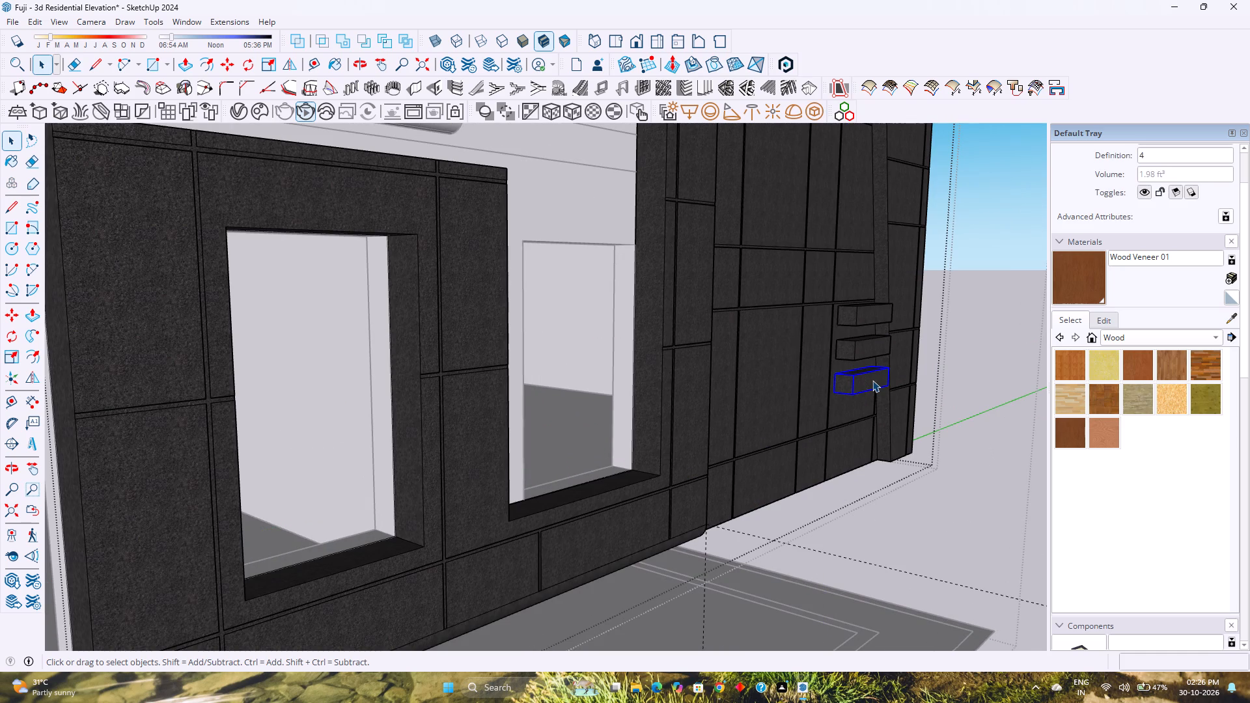
left_click(1122, 338)
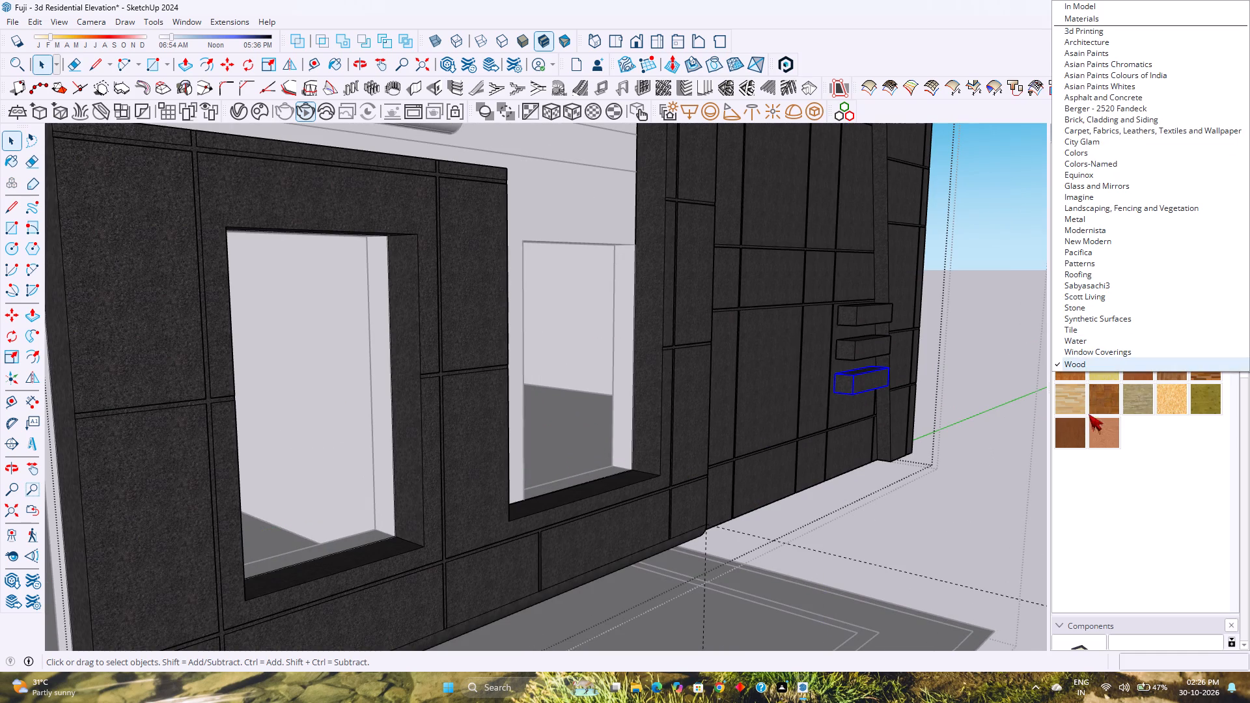
left_click(1126, 68)
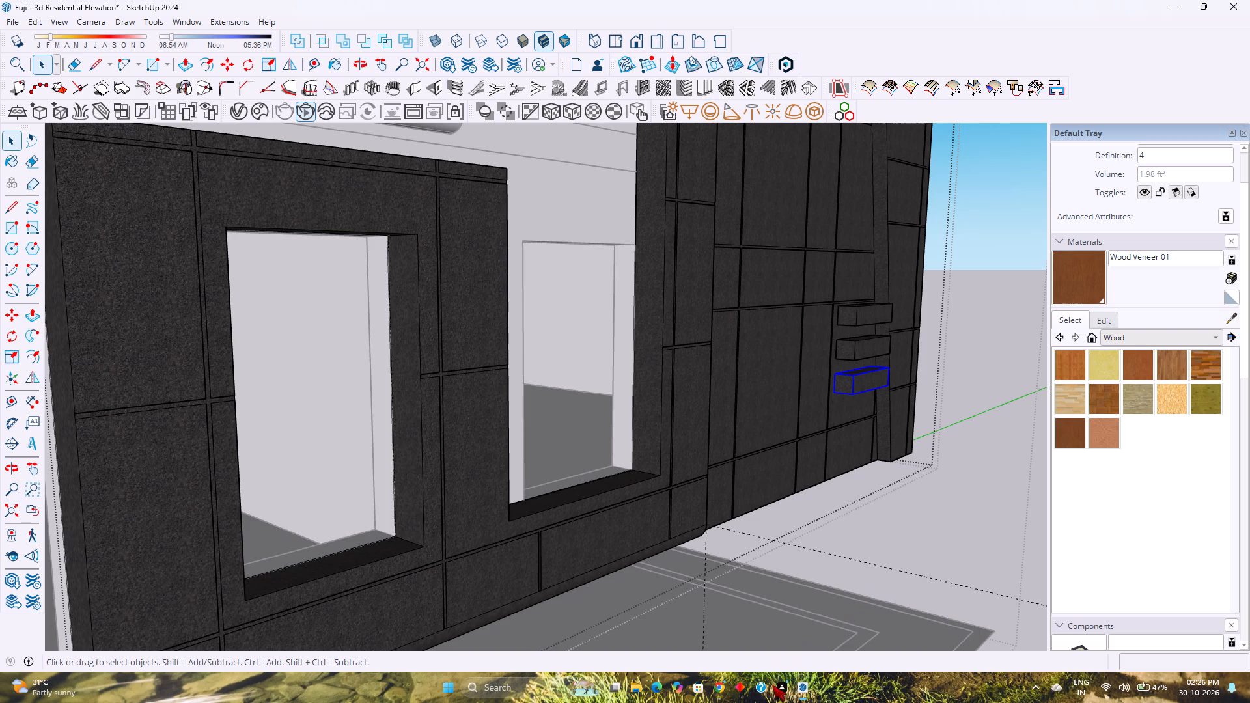